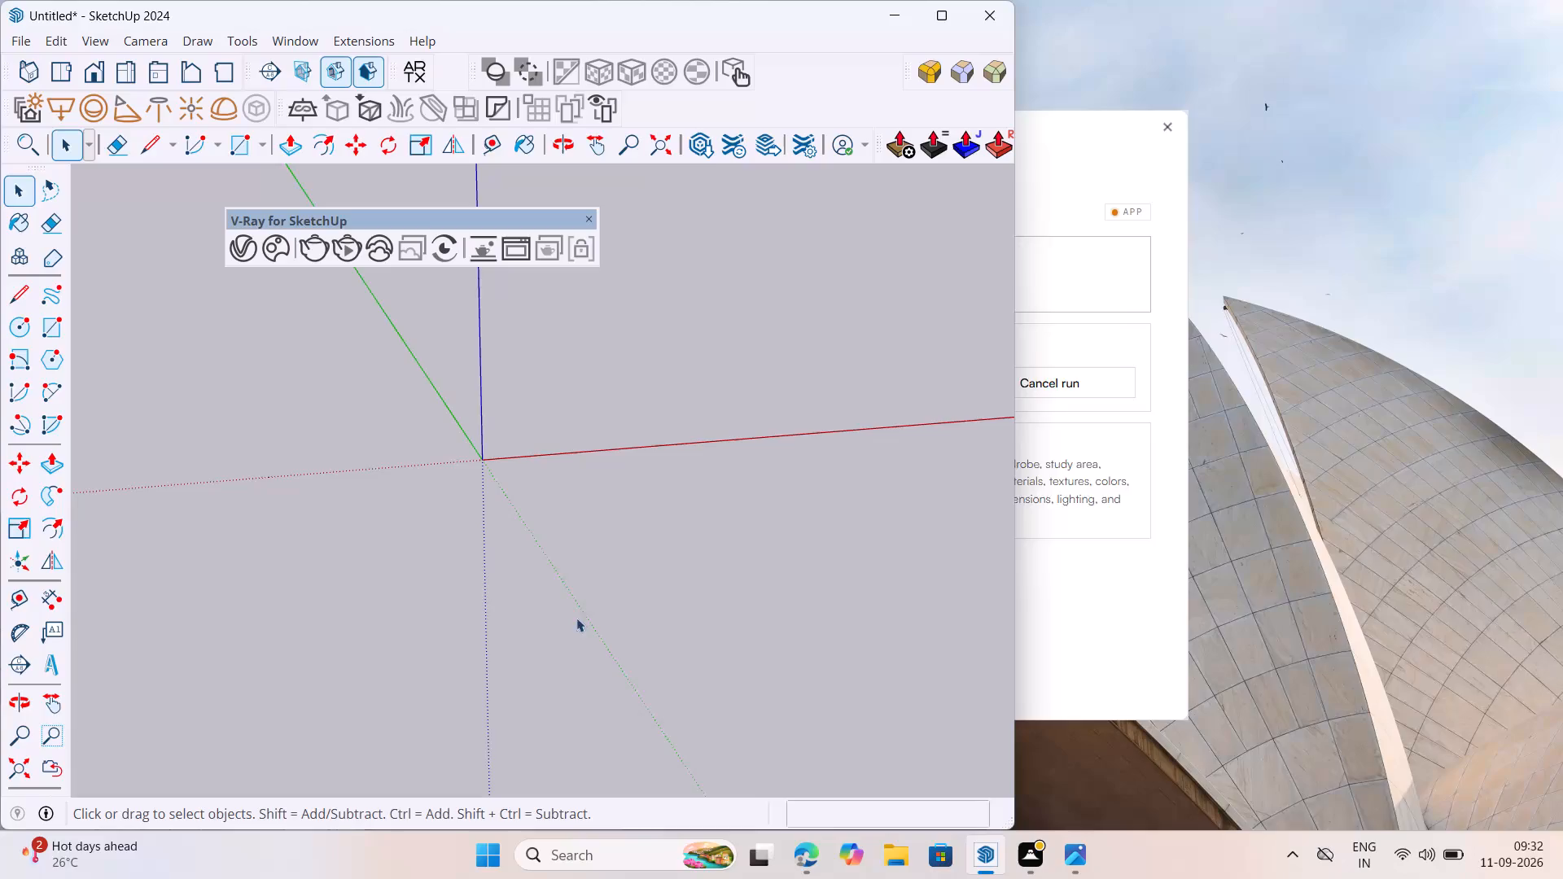
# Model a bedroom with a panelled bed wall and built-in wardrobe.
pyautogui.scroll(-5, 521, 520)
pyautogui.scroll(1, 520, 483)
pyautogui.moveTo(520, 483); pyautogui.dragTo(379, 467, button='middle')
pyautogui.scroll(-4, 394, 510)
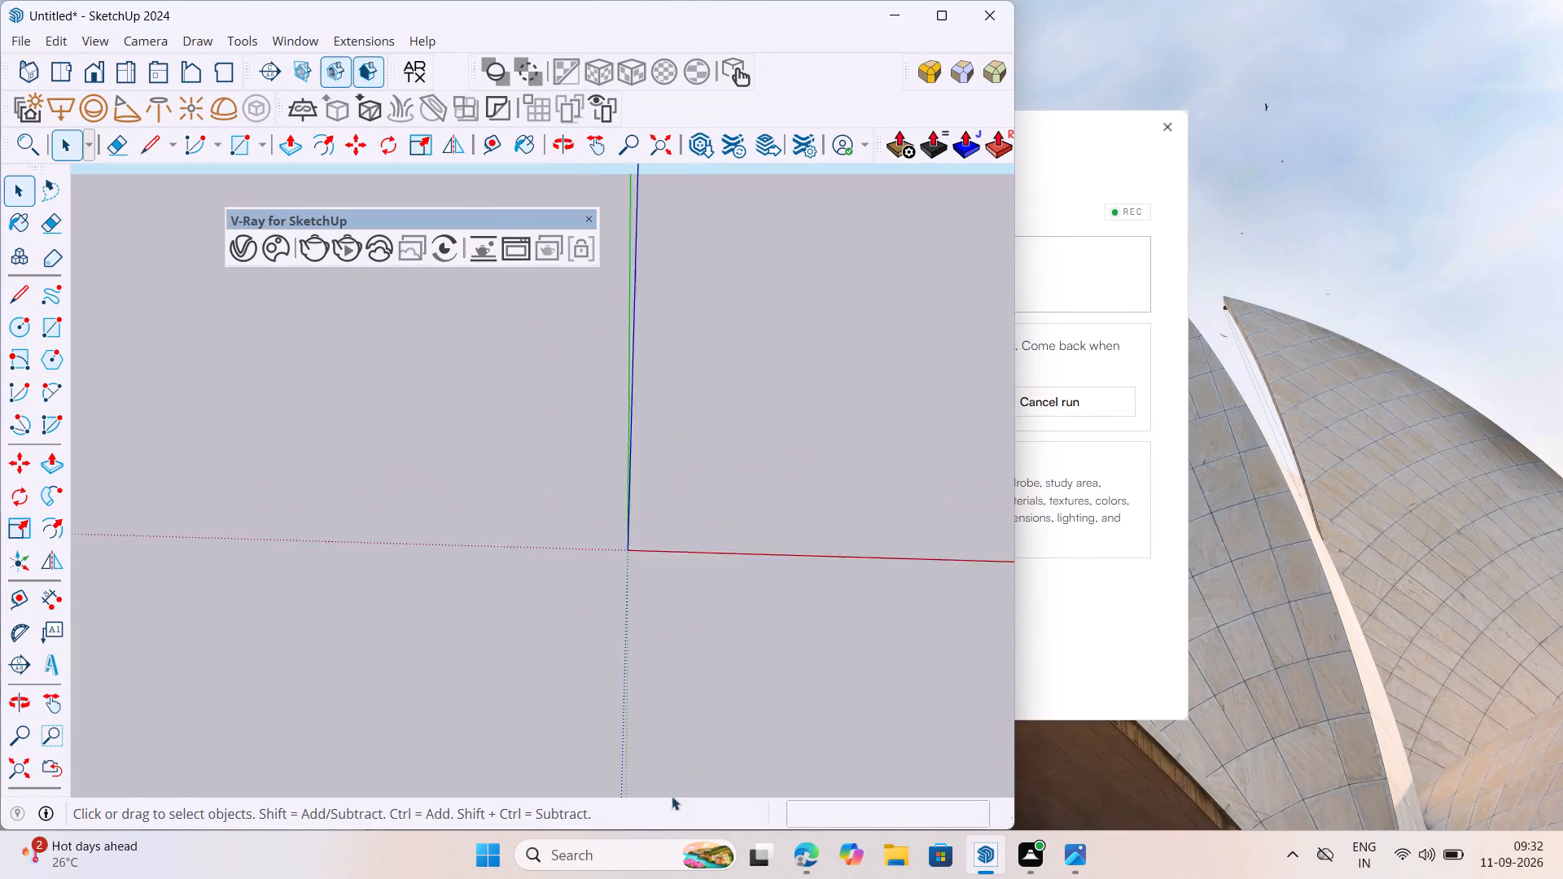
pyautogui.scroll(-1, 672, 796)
# Open today's WhatsApp bedroom image from the Downloads folder and enlarge its viewer beside the modelling window as a reference.
pyautogui.click(916, 847)
pyautogui.click(903, 855)
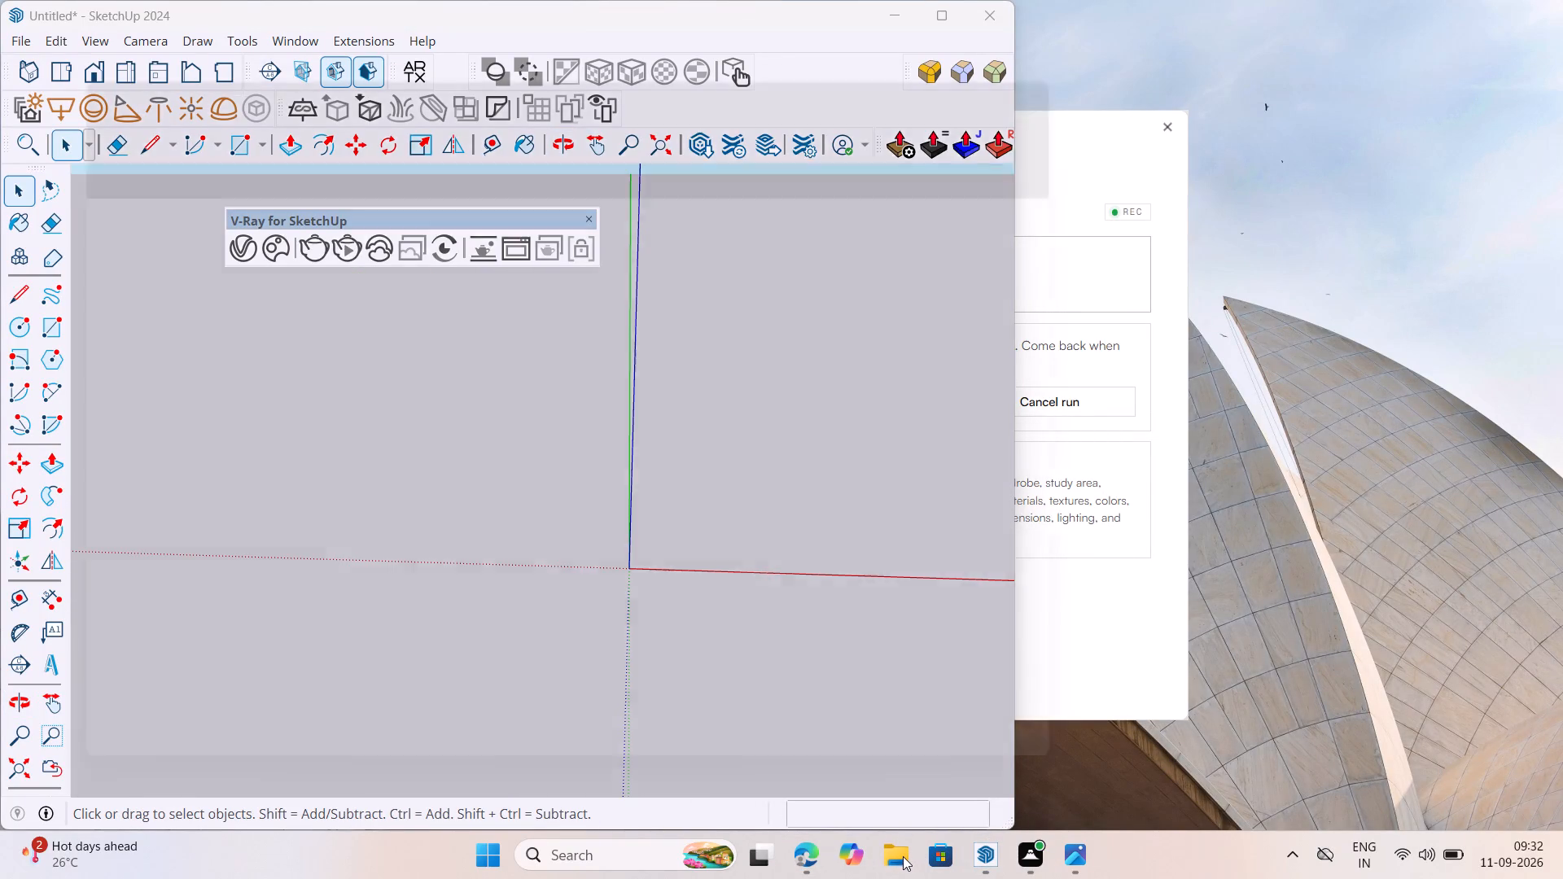
pyautogui.click(124, 348)
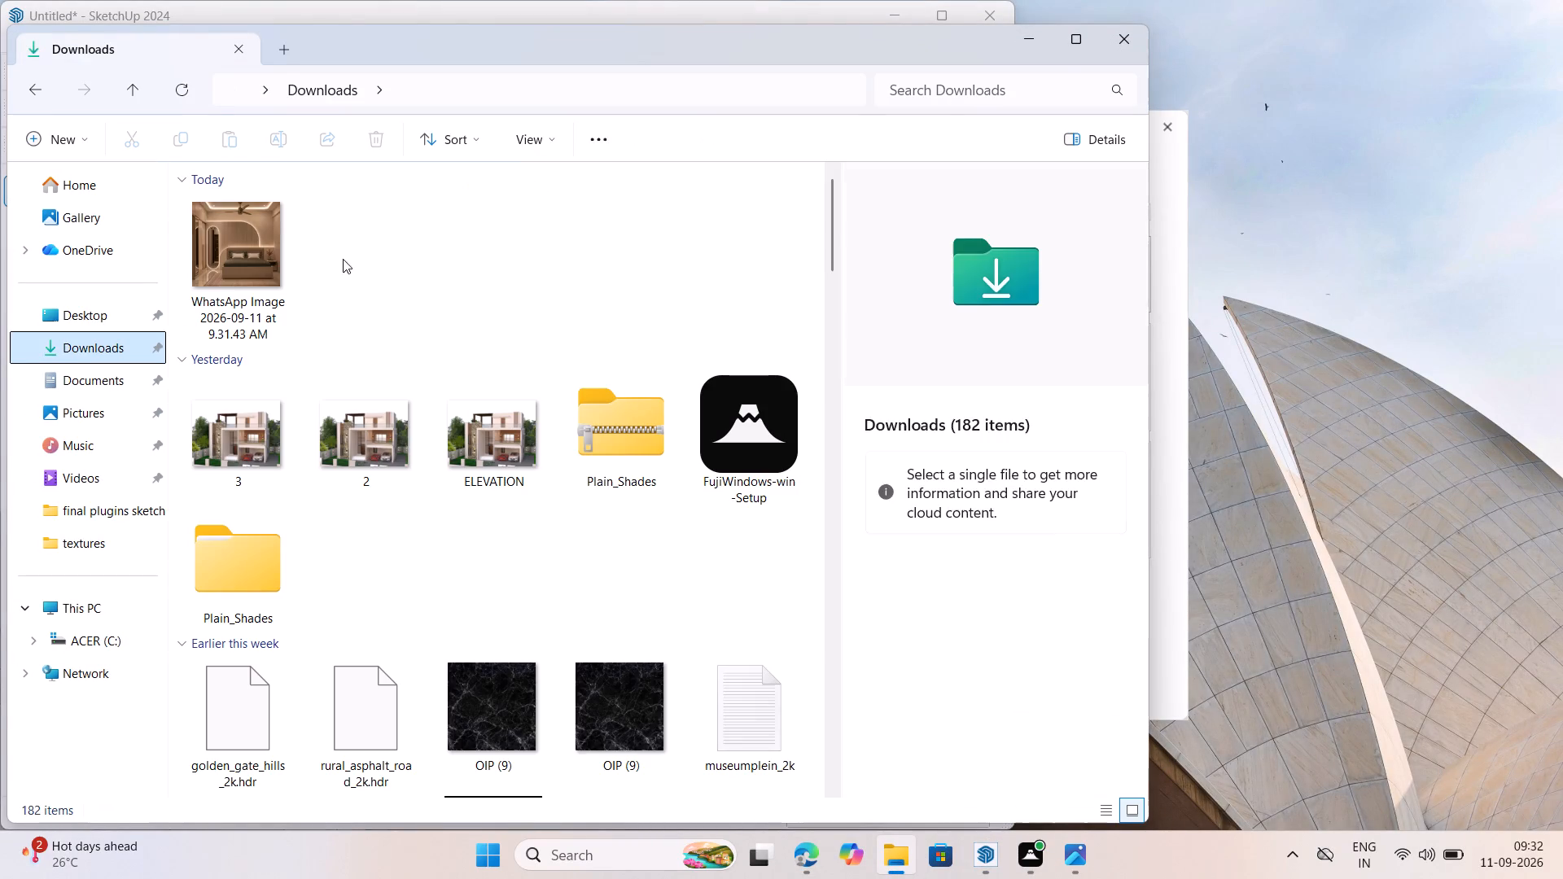
pyautogui.doubleClick(221, 228)
pyautogui.moveTo(803, 52); pyautogui.dragTo(577, 42)
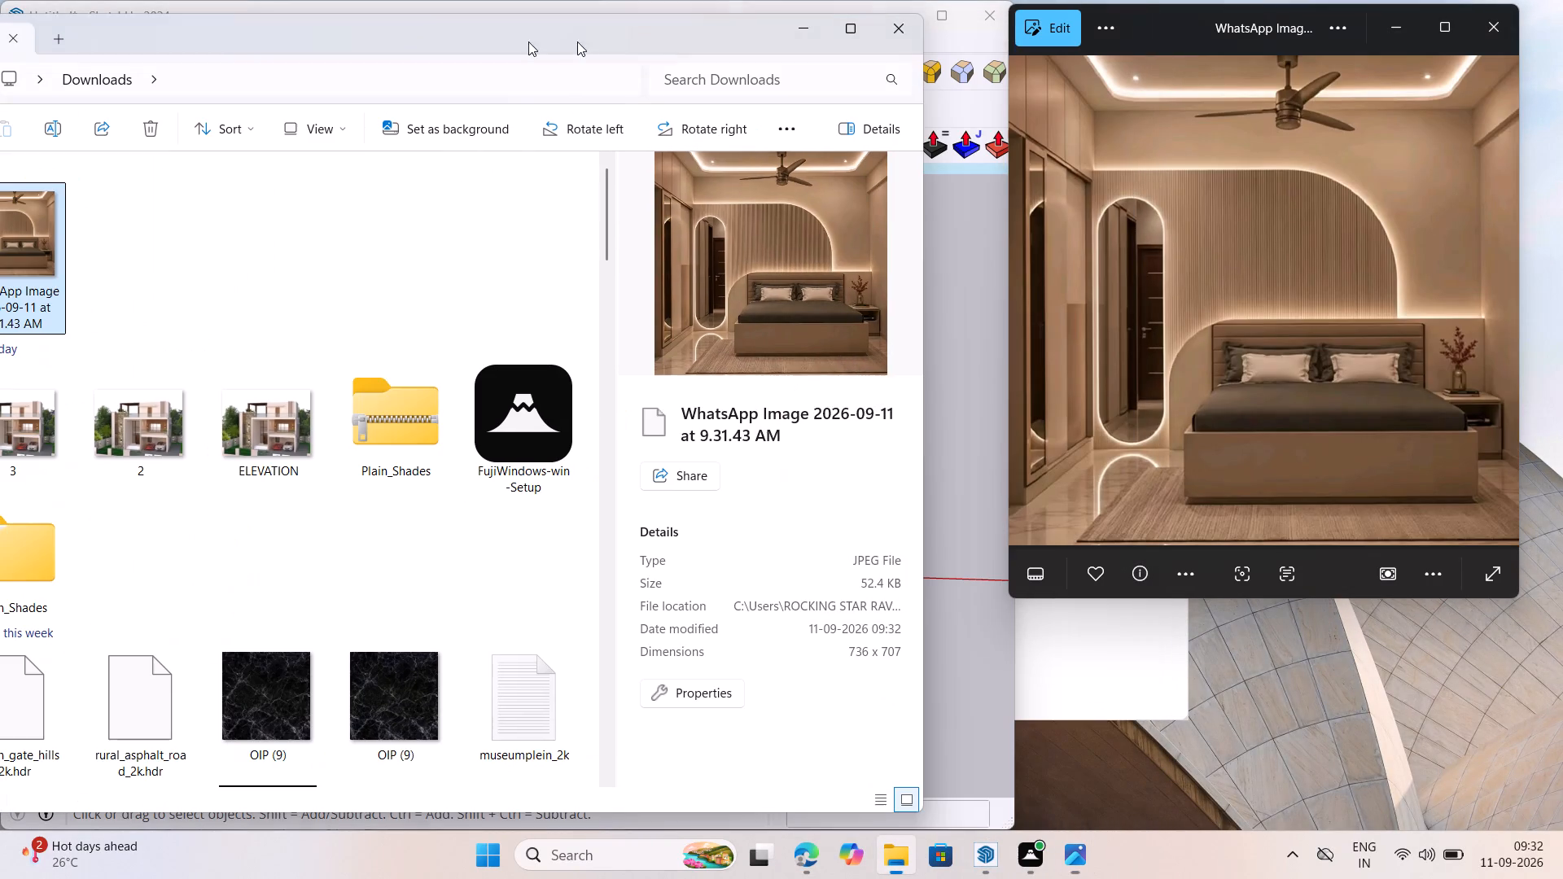
pyautogui.click(895, 28)
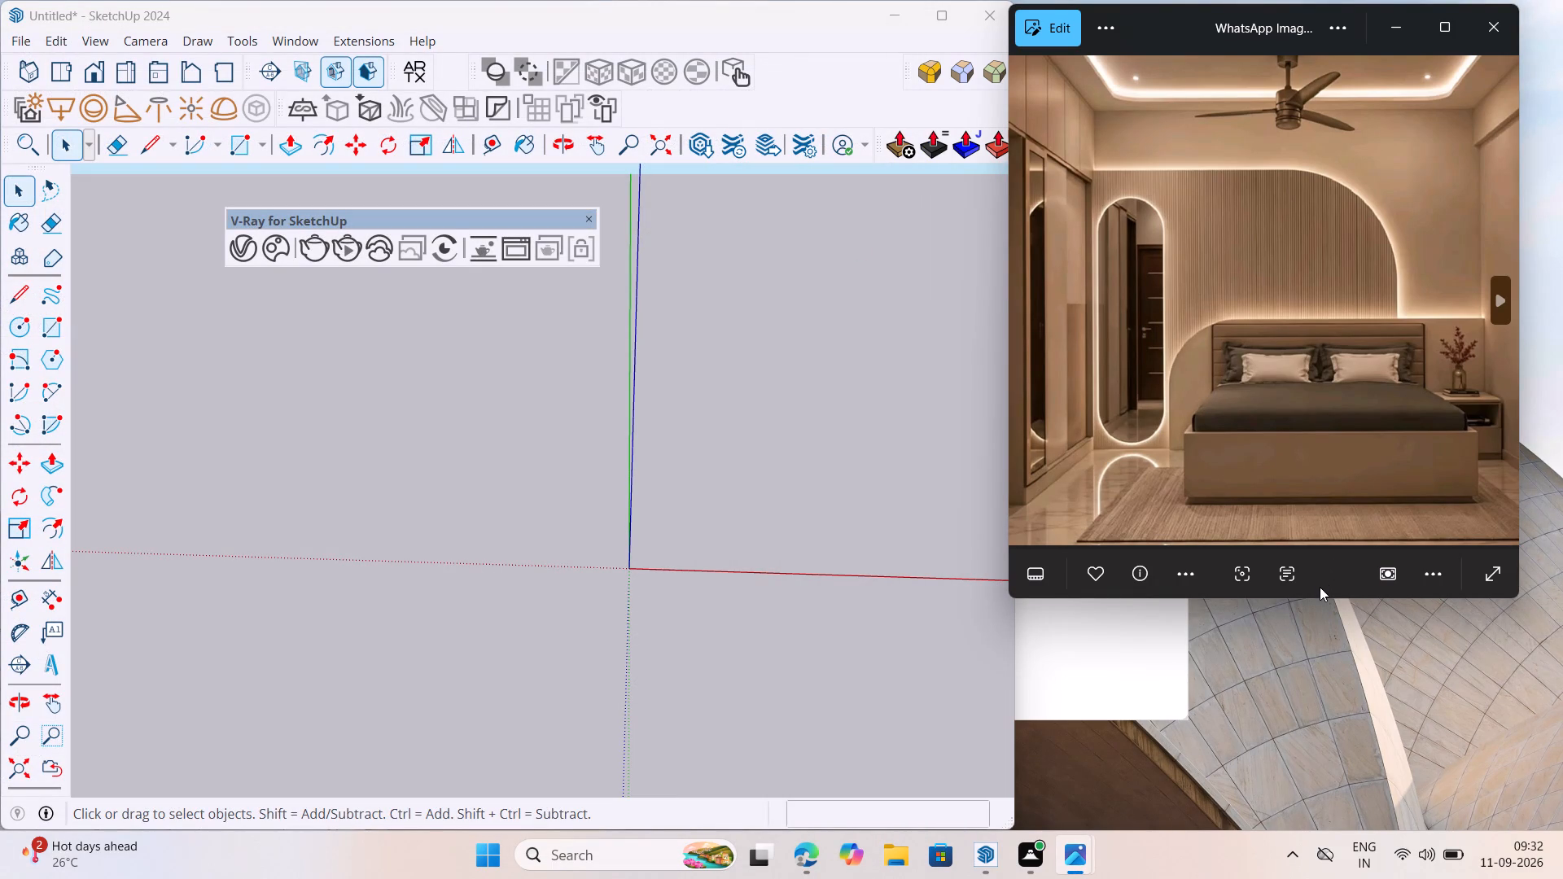
pyautogui.moveTo(1318, 600); pyautogui.dragTo(1342, 829)
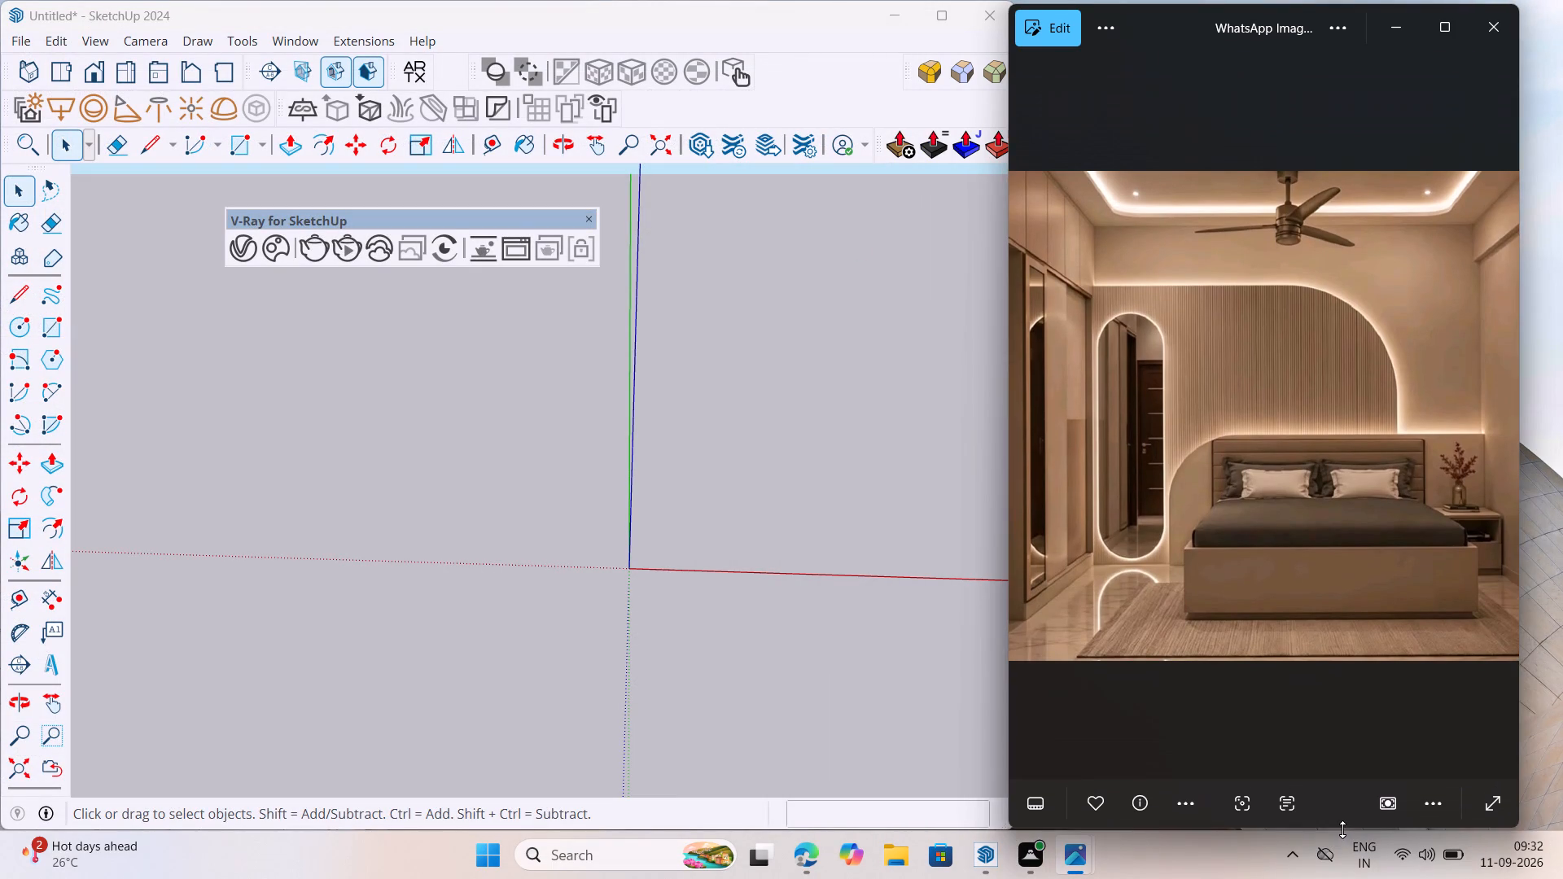
pyautogui.moveTo(1342, 829); pyautogui.dragTo(1342, 811)
# Draw a 15' by 15' rectangle flat on the ground plane, starting at the origin.
pyautogui.scroll(-13, 480, 514)
pyautogui.moveTo(592, 591); pyautogui.dragTo(606, 531, button='middle')
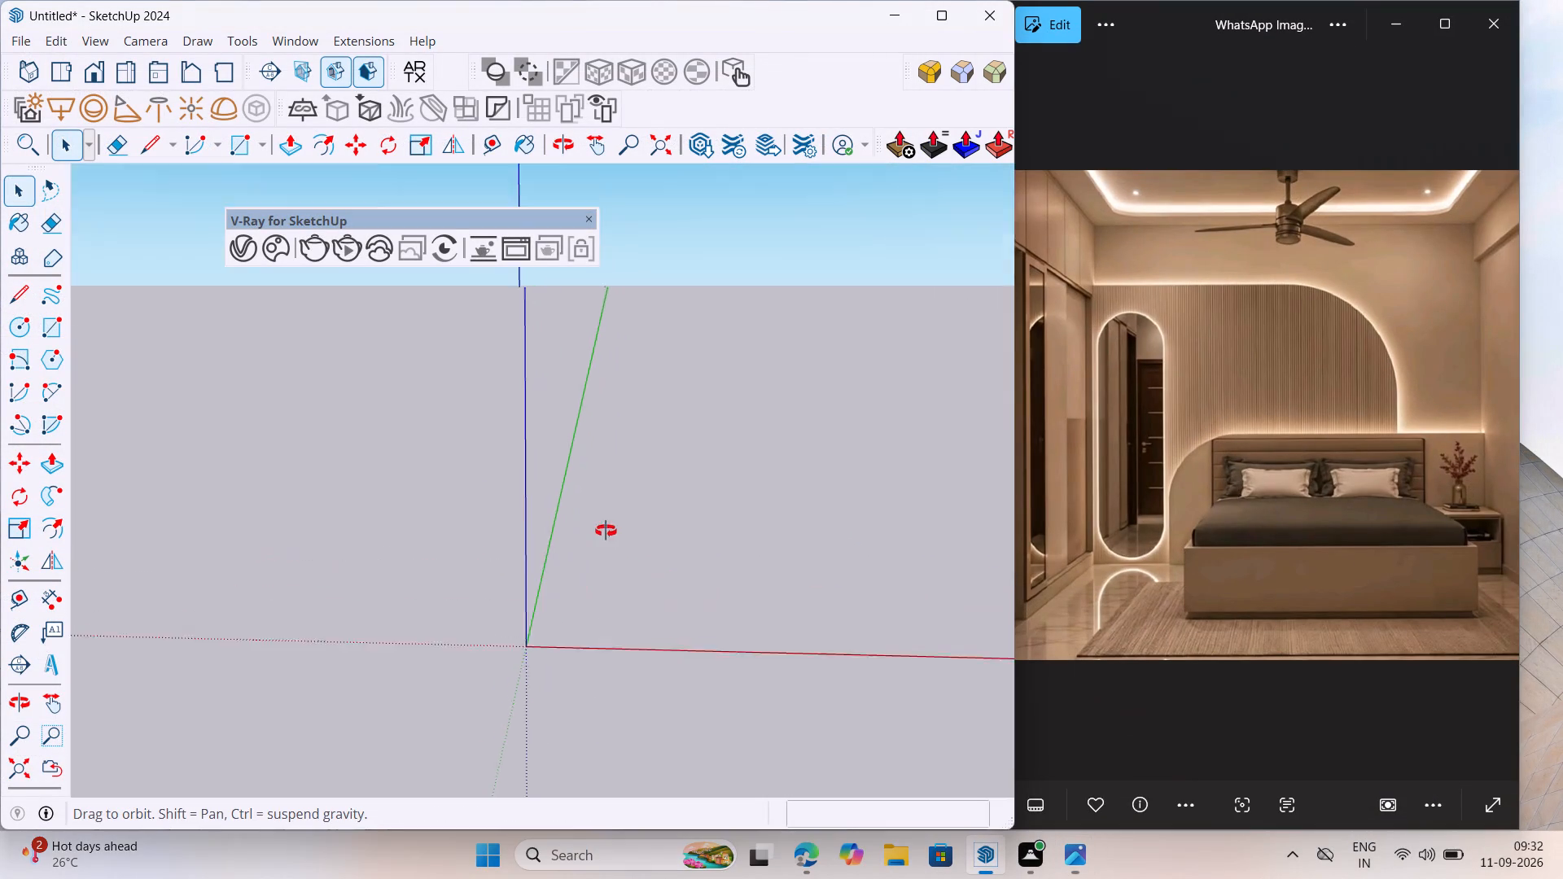
pyautogui.moveTo(606, 531); pyautogui.dragTo(622, 492, button='middle')
pyautogui.scroll(-12, 603, 475)
pyautogui.moveTo(578, 552); pyautogui.dragTo(563, 585, button='middle')
pyautogui.scroll(-1, 563, 585)
pyautogui.scroll(12, 604, 466)
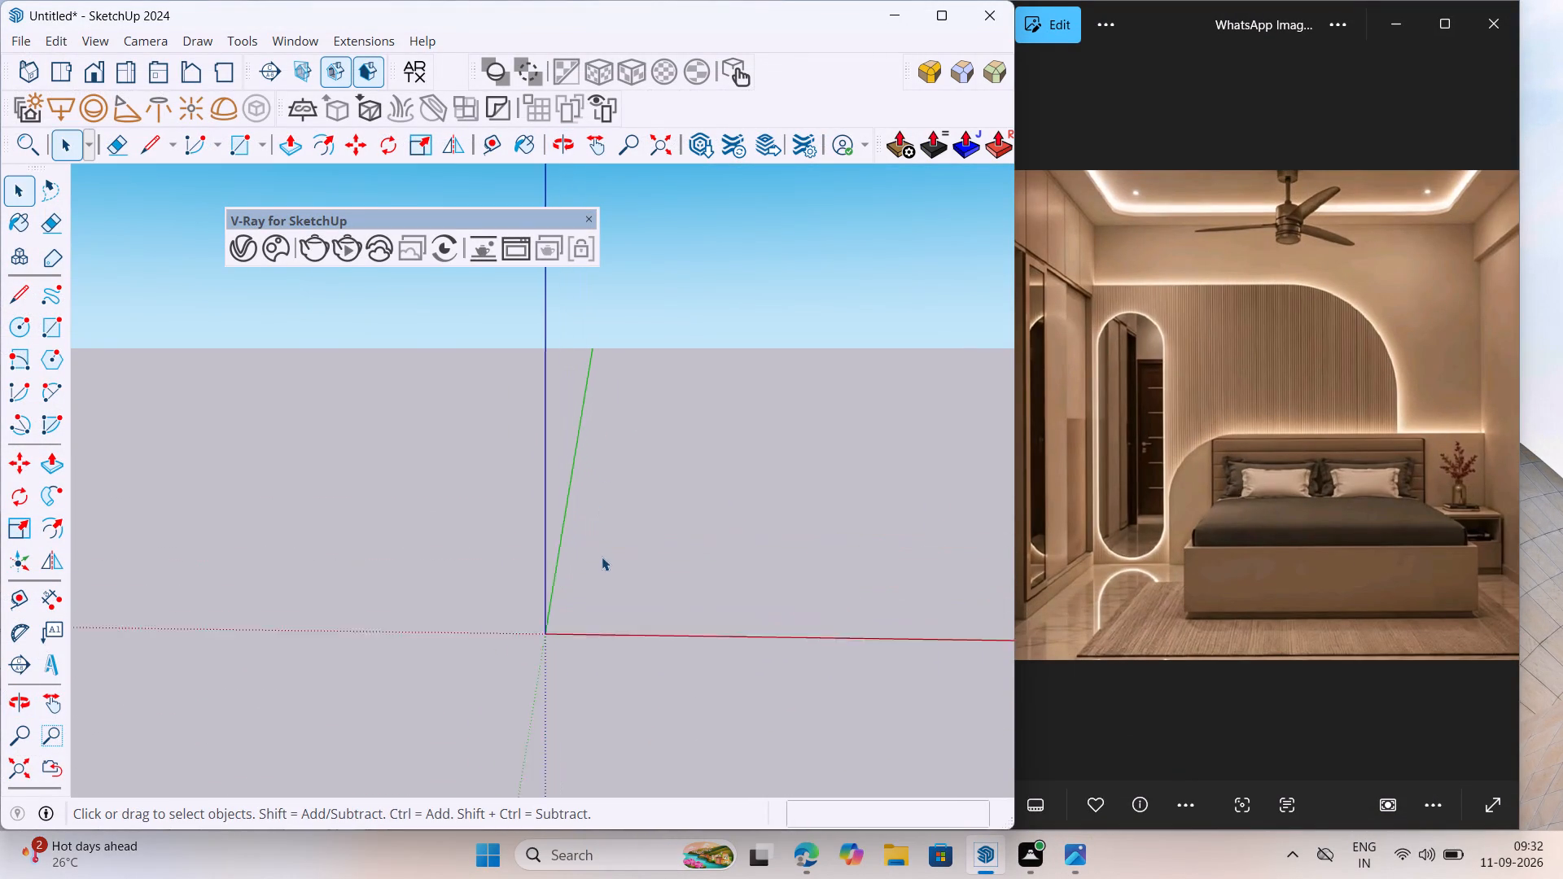
pyautogui.scroll(10, 602, 557)
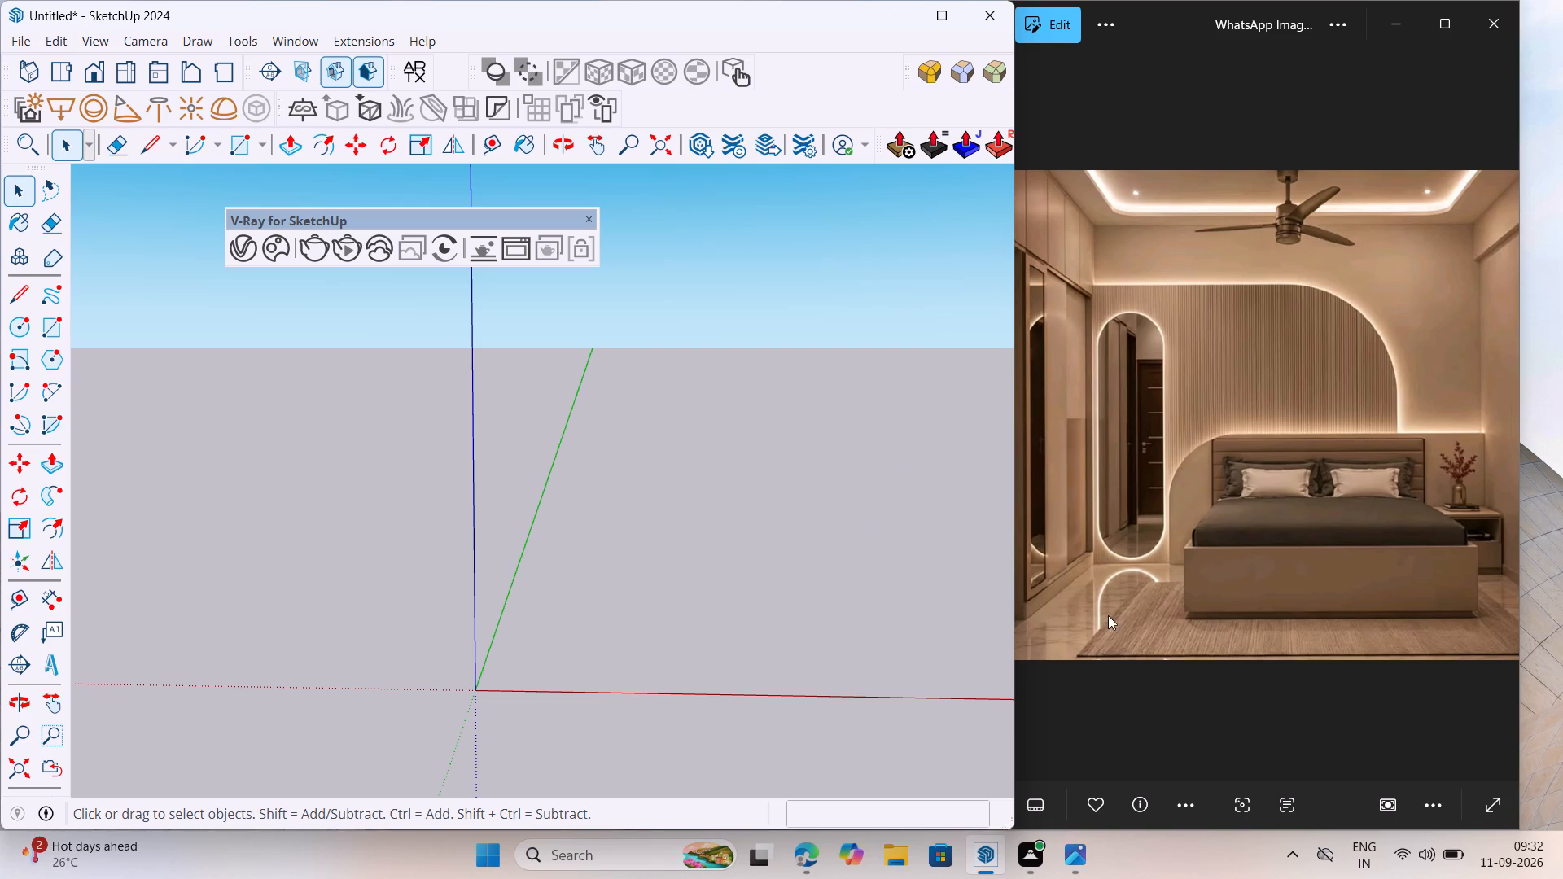
pyautogui.click(42, 314)
pyautogui.scroll(6, 331, 569)
pyautogui.click(541, 750)
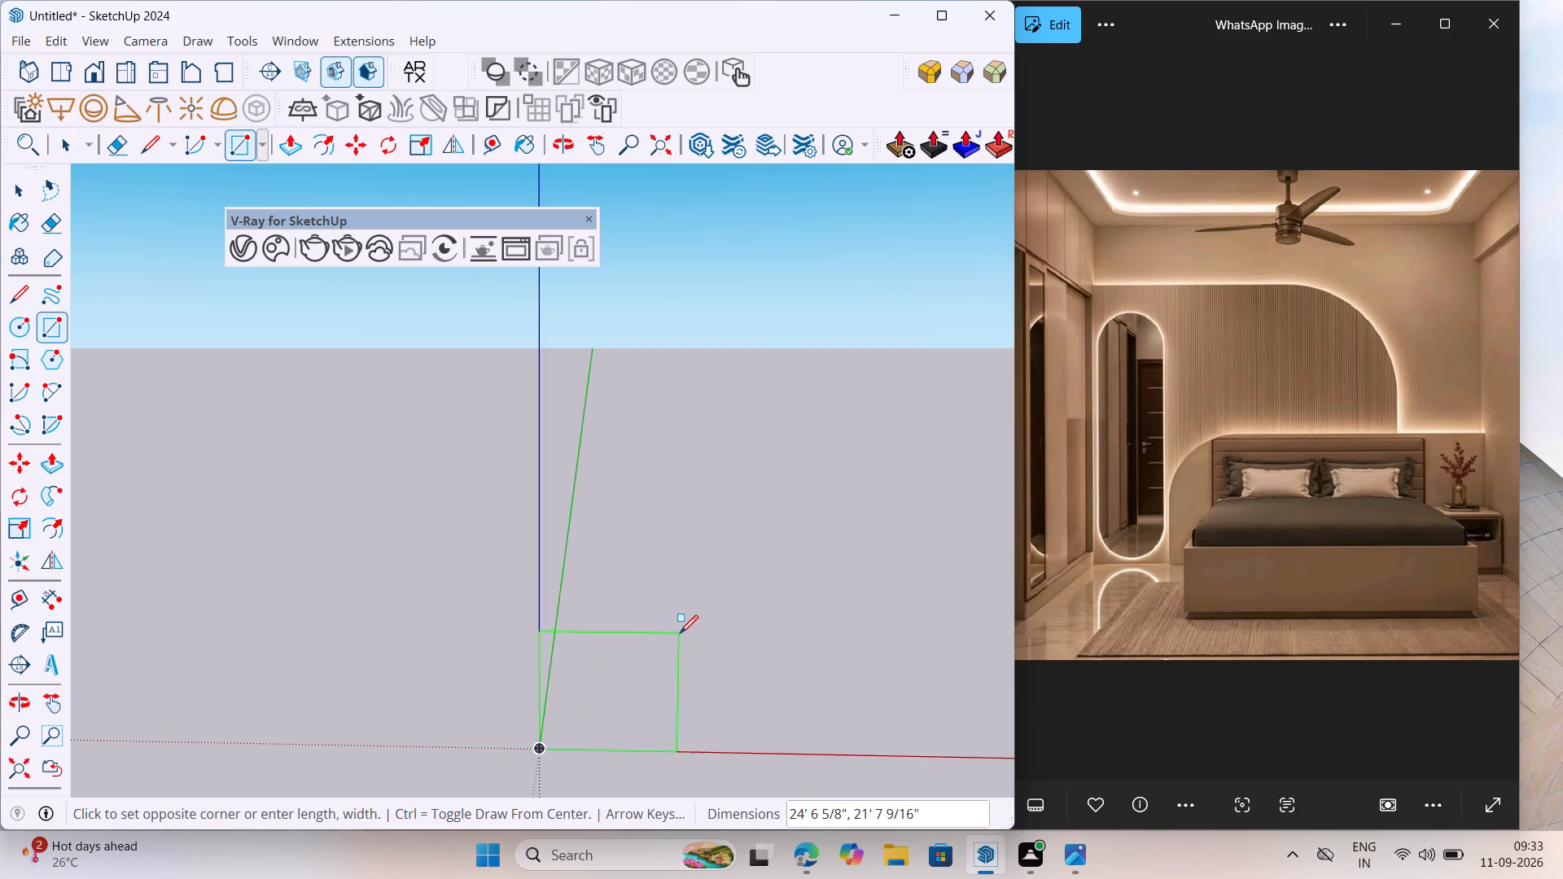
pyautogui.press('Up')
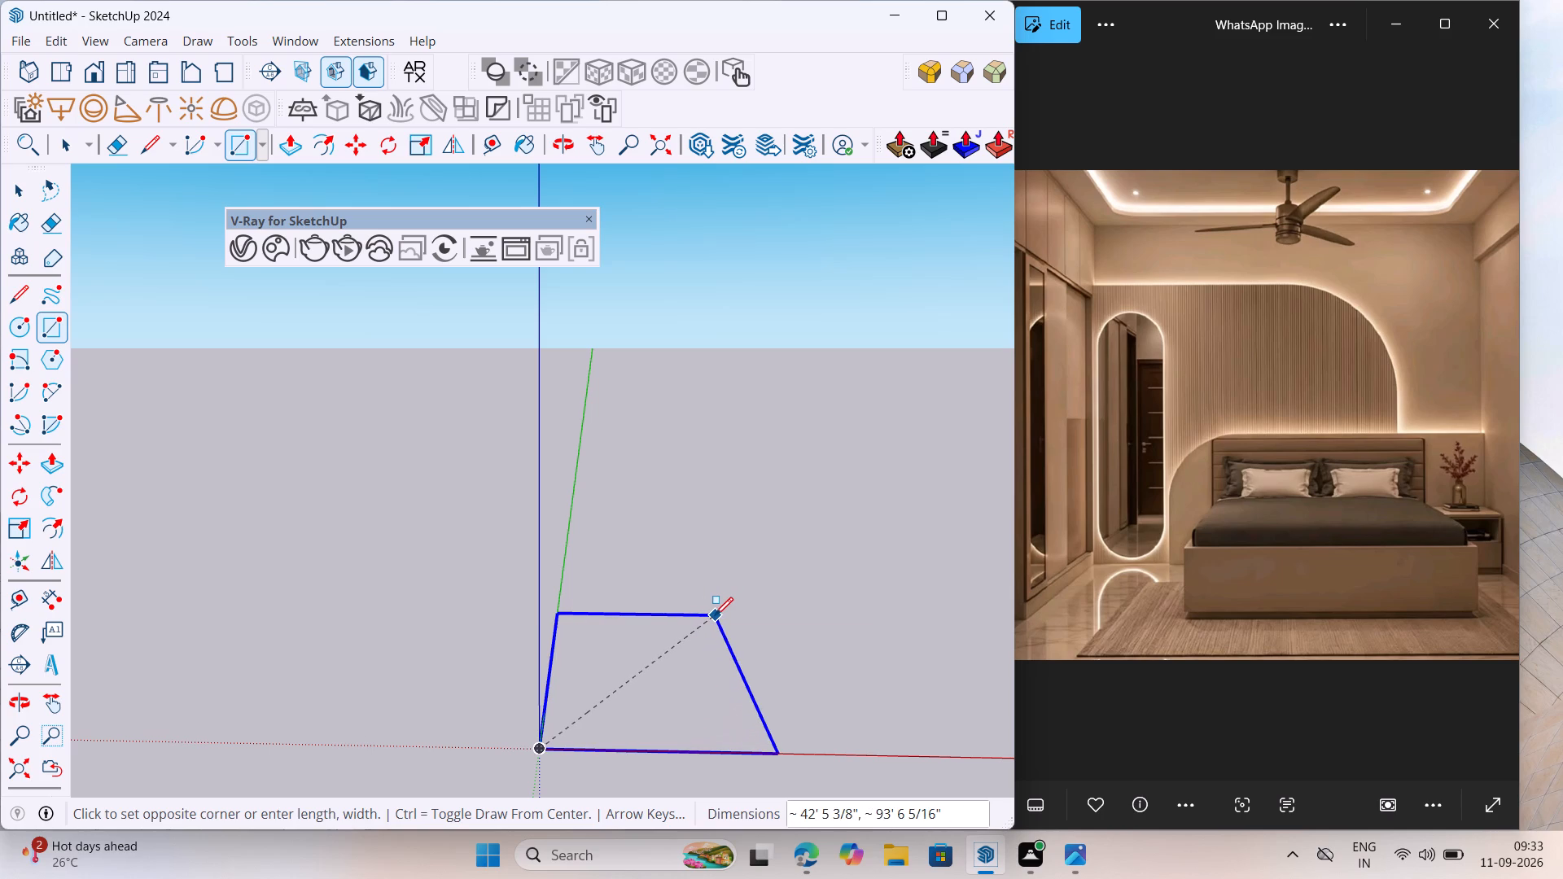
pyautogui.write("15'")
pyautogui.write(',15')
pyautogui.press("'")
pyautogui.press('Return')
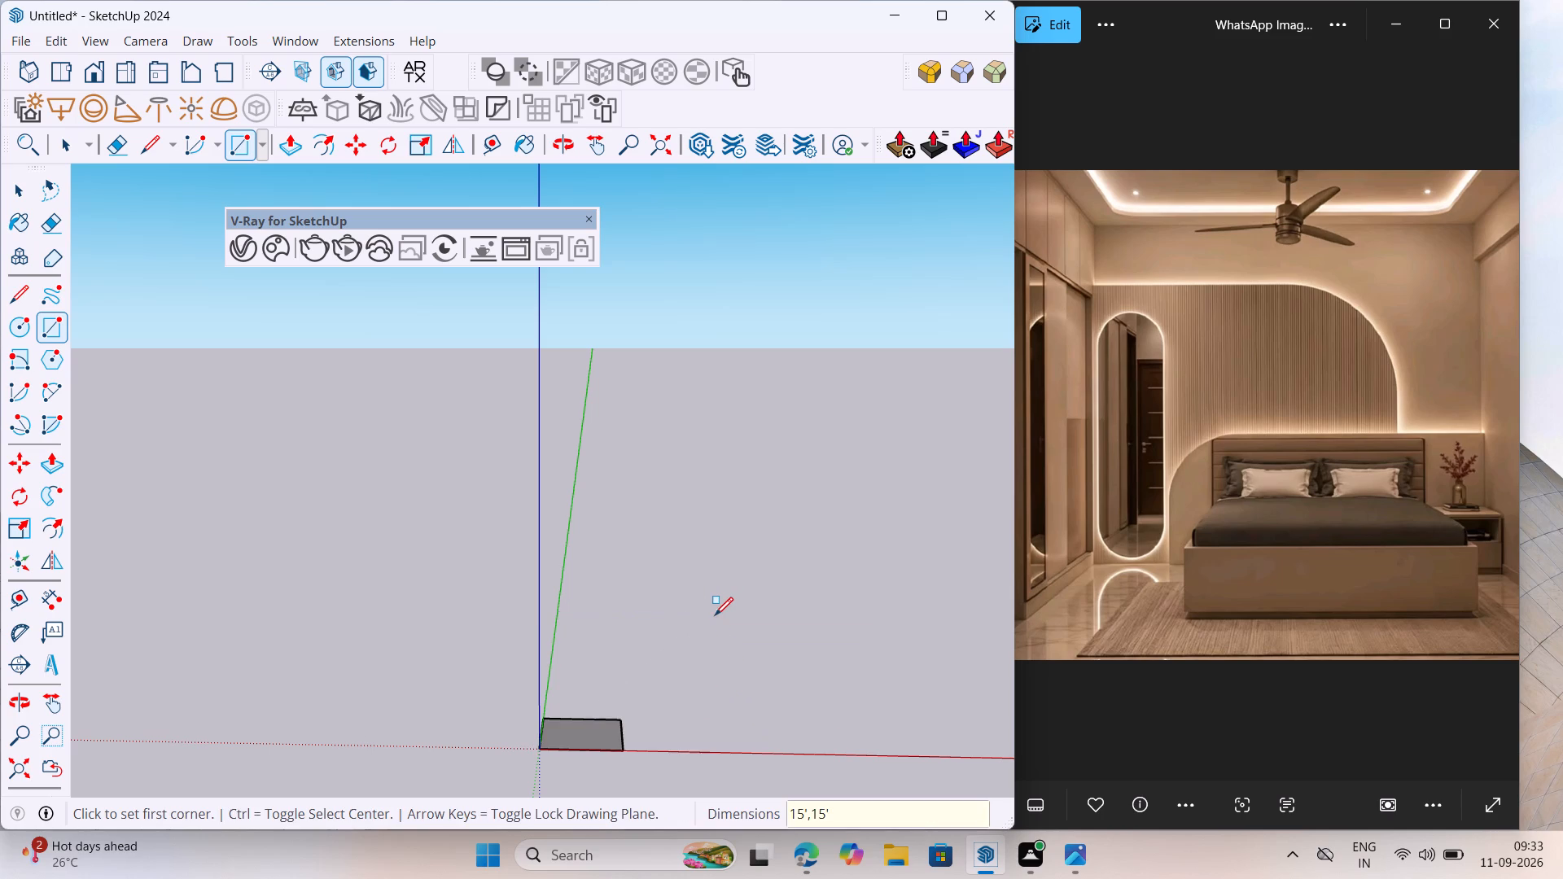
# Offset the floor rectangle's edges 9" inward to outline the wall thickness.
pyautogui.scroll(-10, 751, 676)
pyautogui.moveTo(624, 710); pyautogui.dragTo(631, 837, button='middle')
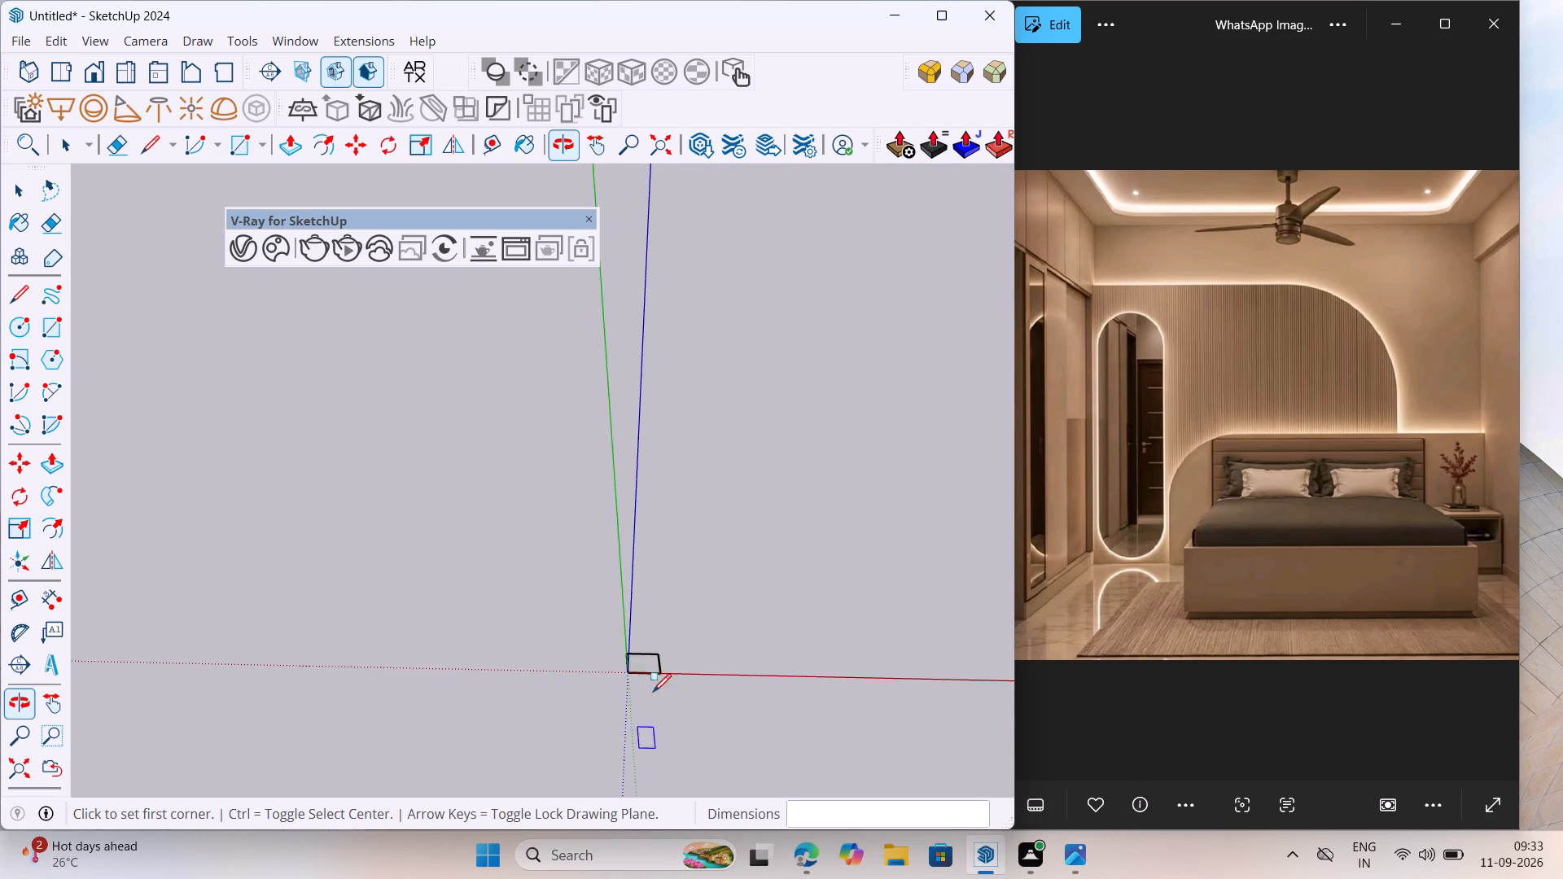
pyautogui.scroll(20, 643, 651)
pyautogui.scroll(7, 643, 651)
pyautogui.press('space')
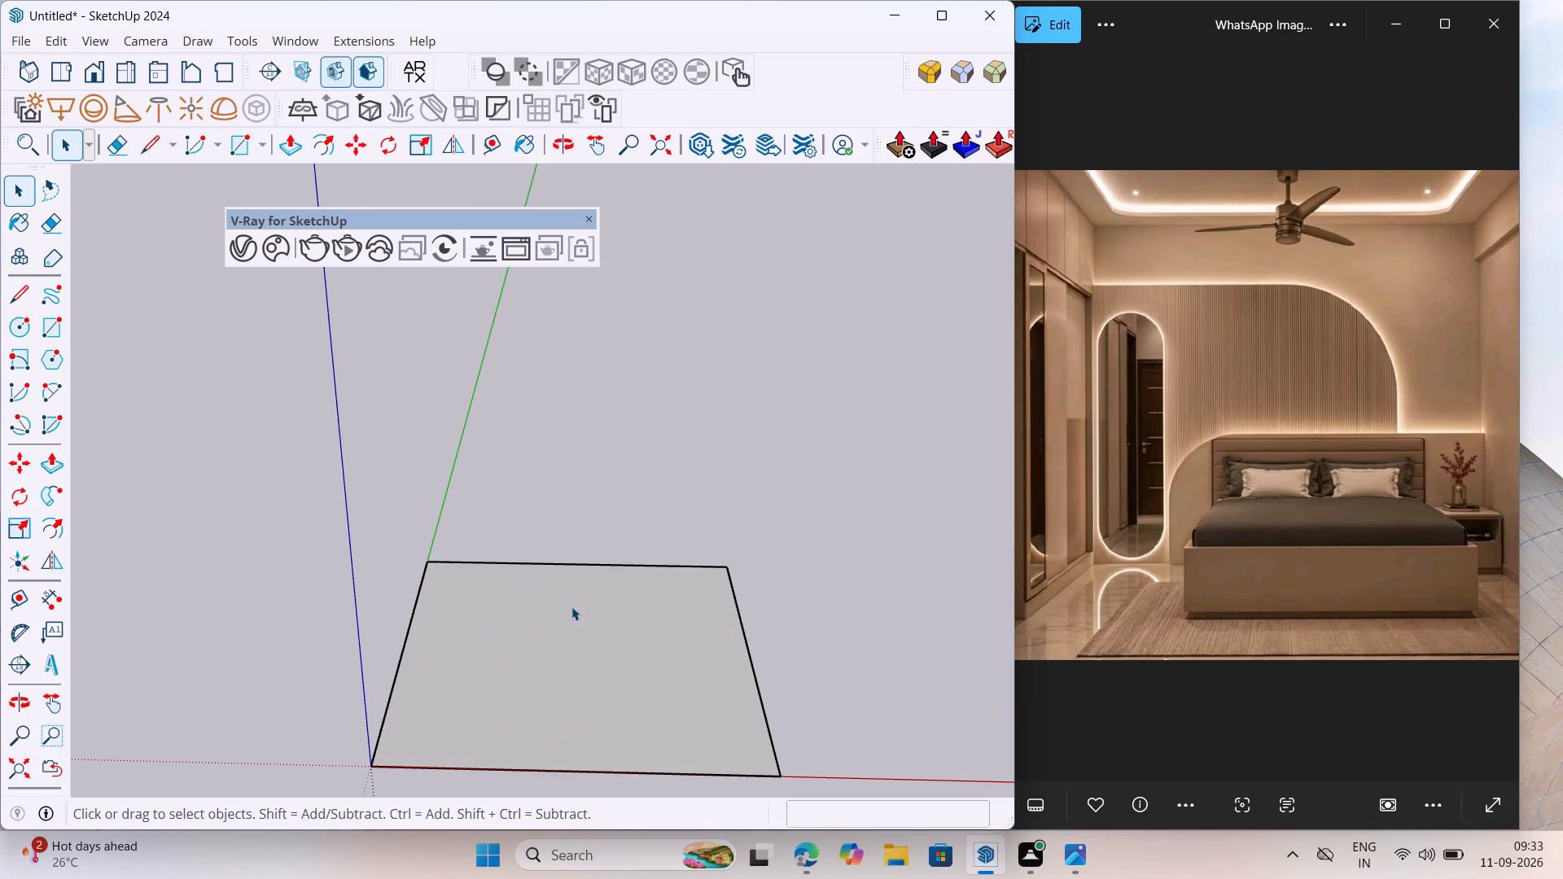
pyautogui.tripleClick(571, 606)
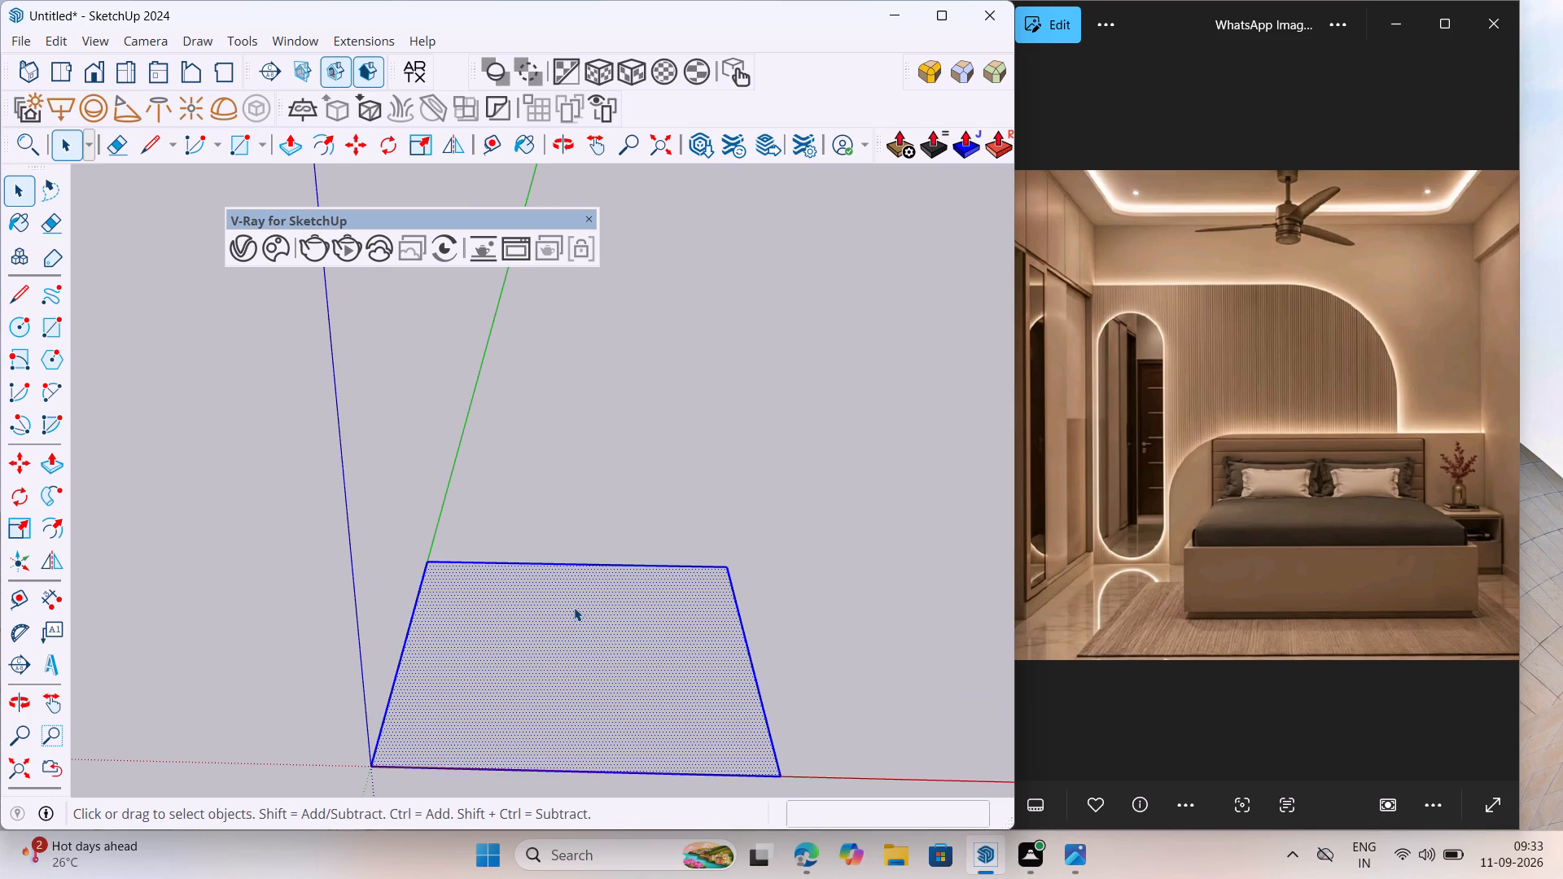
pyautogui.press('f')
pyautogui.click(571, 607)
pyautogui.hotkey('ctrl', 'z')
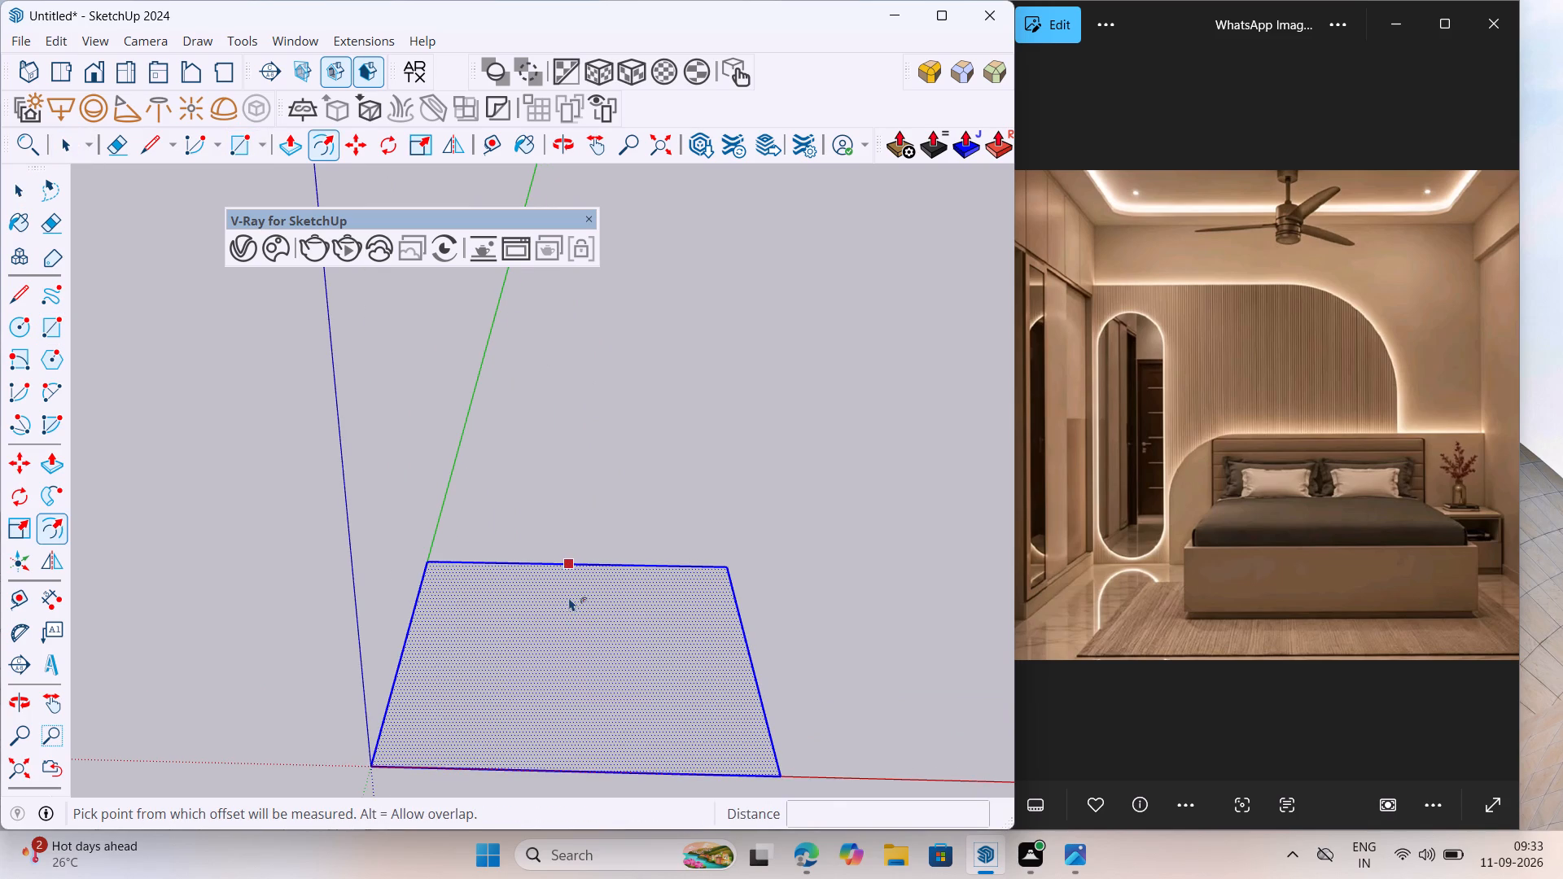
pyautogui.click(573, 588)
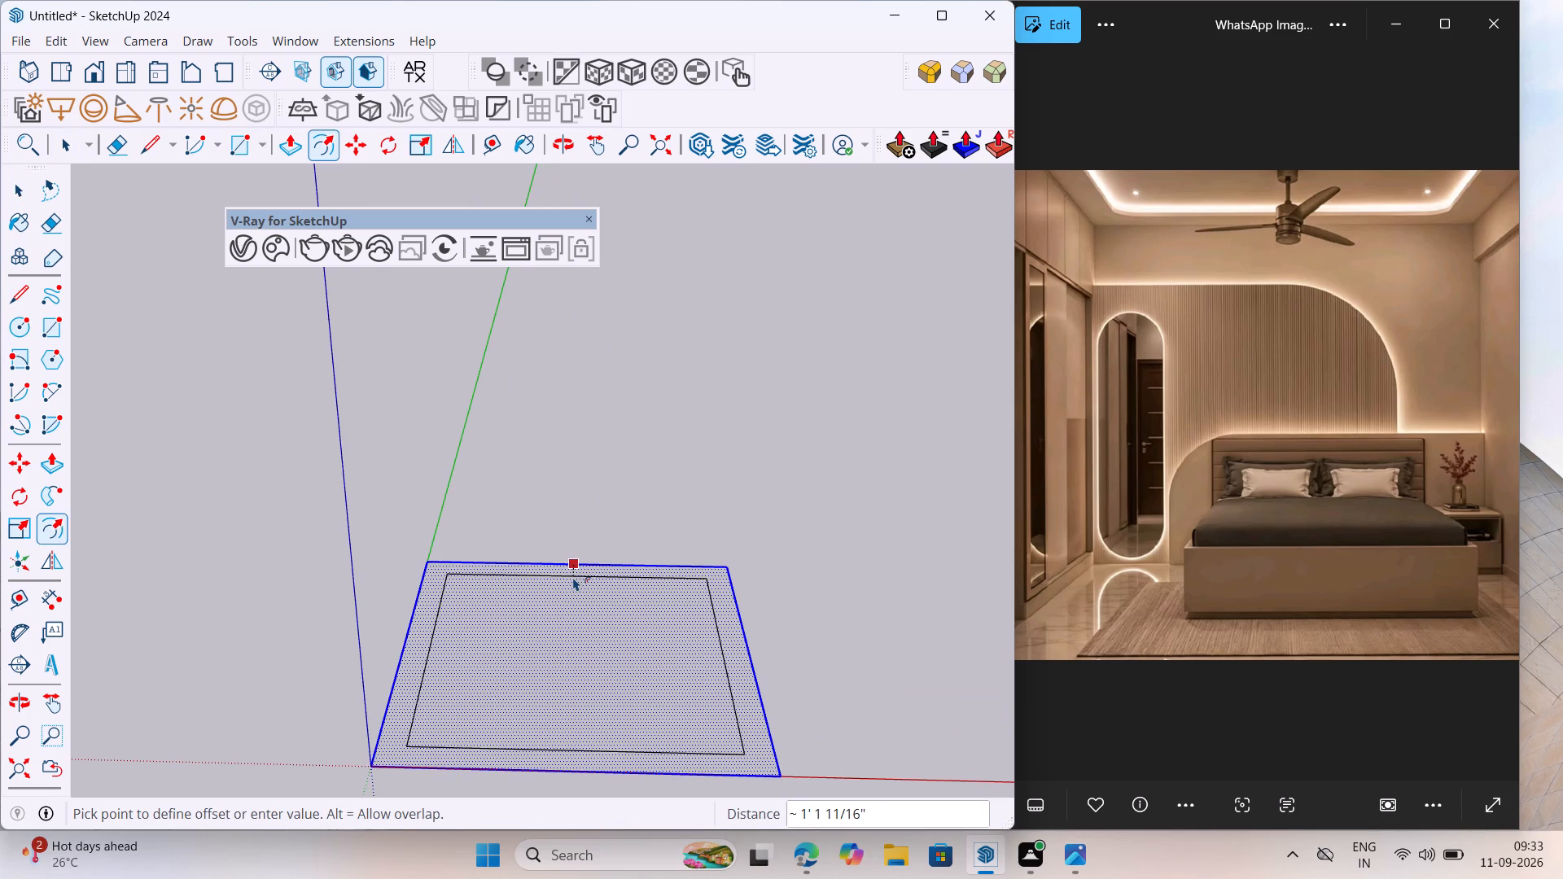
pyautogui.write('9"')
pyautogui.press('Return')
pyautogui.press('space')
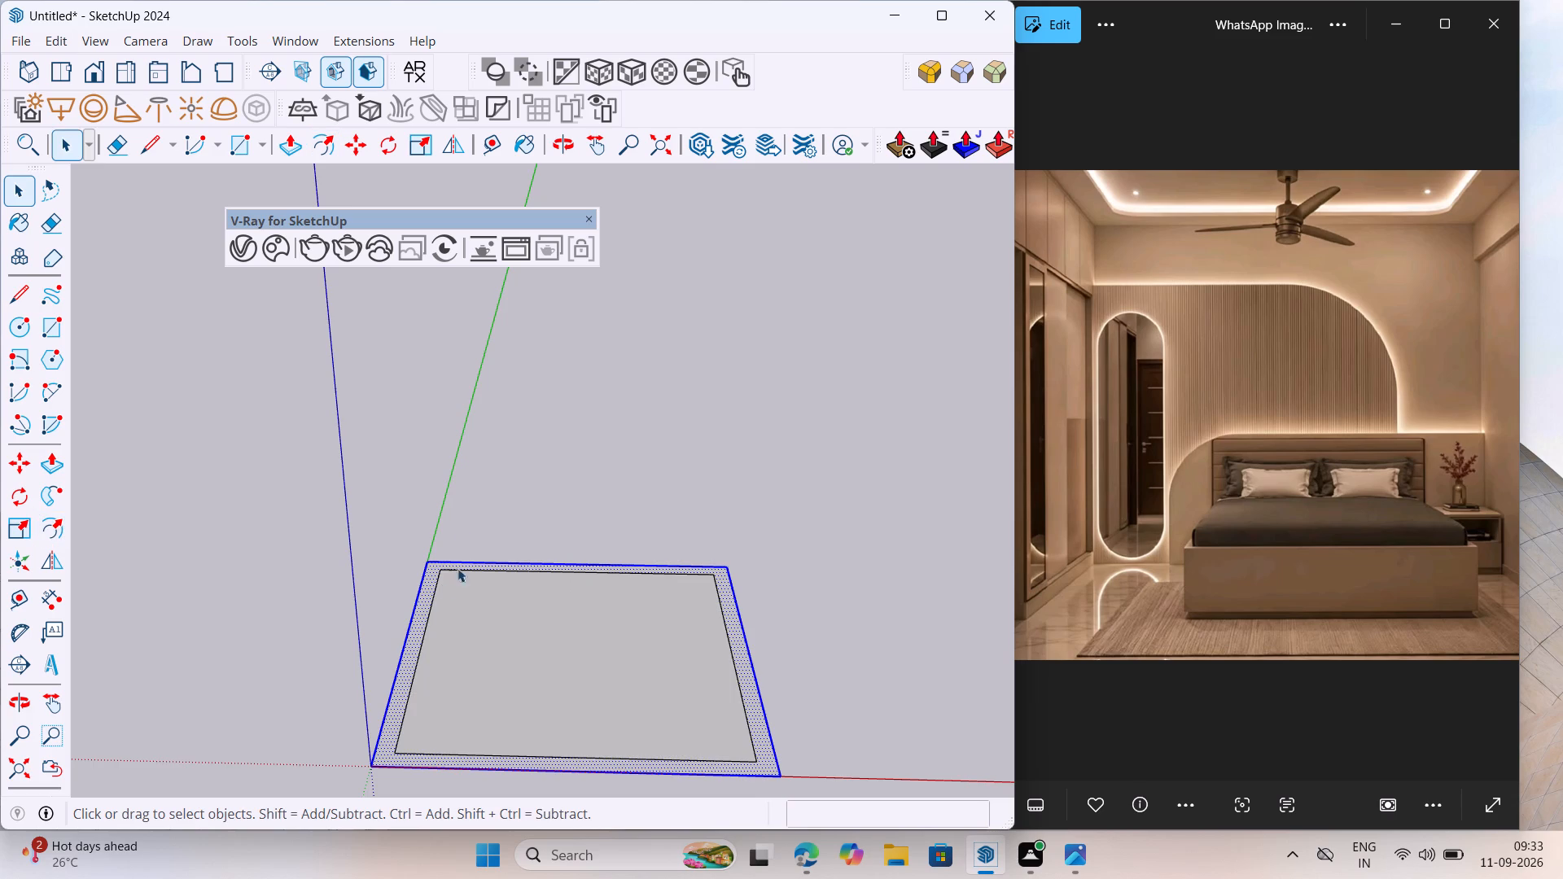
# Draw a line from the inner outline's front corner nearest the origin straight to the outer front edge.
pyautogui.scroll(-7, 461, 527)
pyautogui.moveTo(447, 627); pyautogui.dragTo(464, 709, button='middle')
pyautogui.scroll(9, 420, 689)
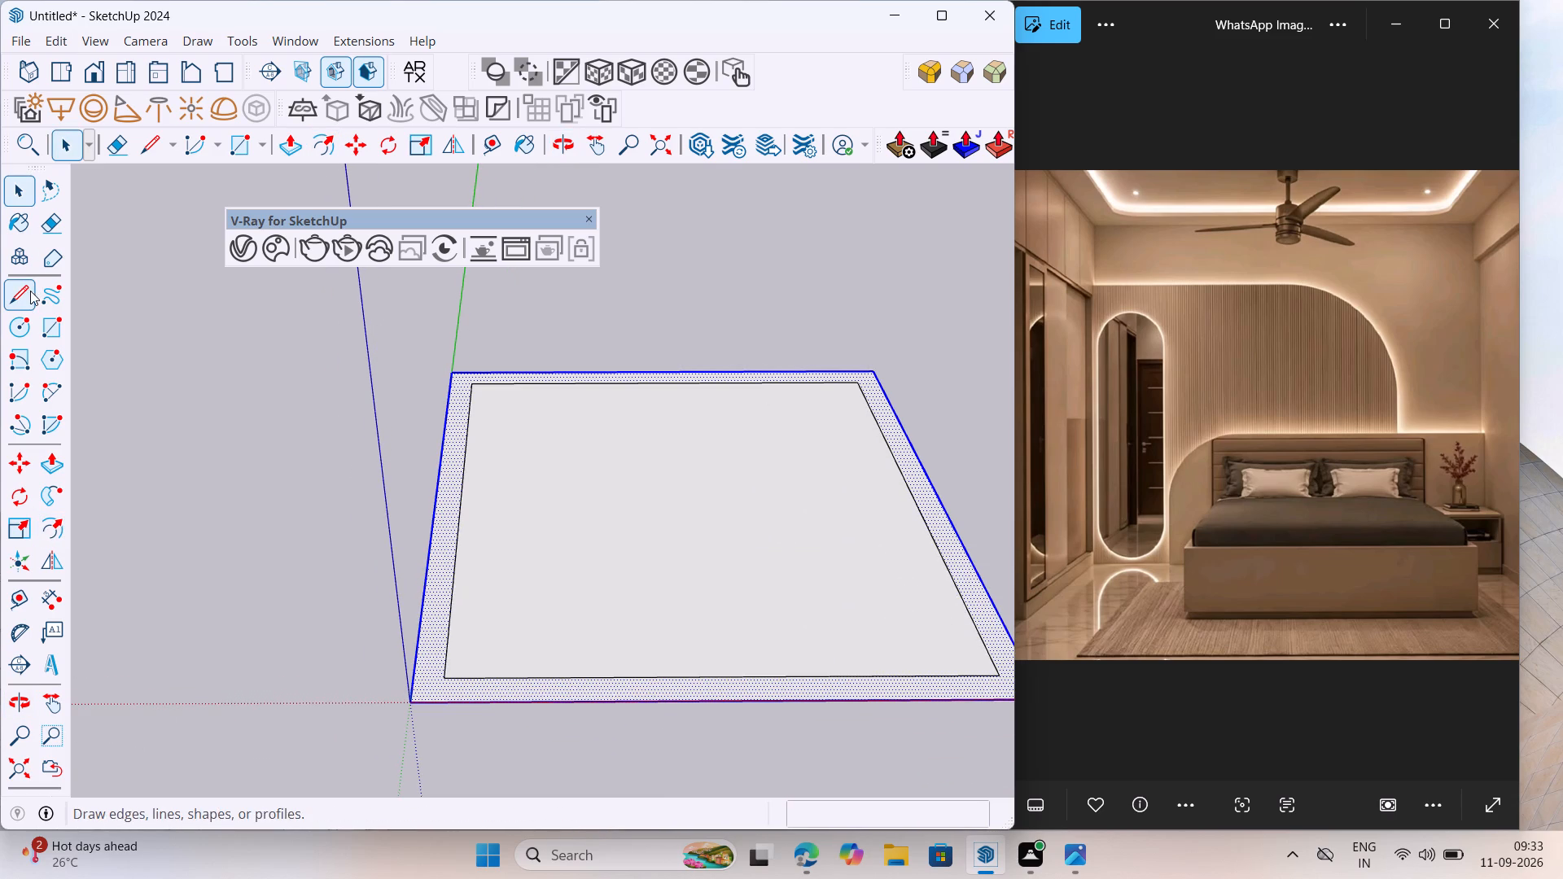
pyautogui.click(30, 291)
pyautogui.scroll(7, 374, 625)
pyautogui.moveTo(494, 729); pyautogui.dragTo(497, 743)
pyautogui.scroll(-3, 479, 556)
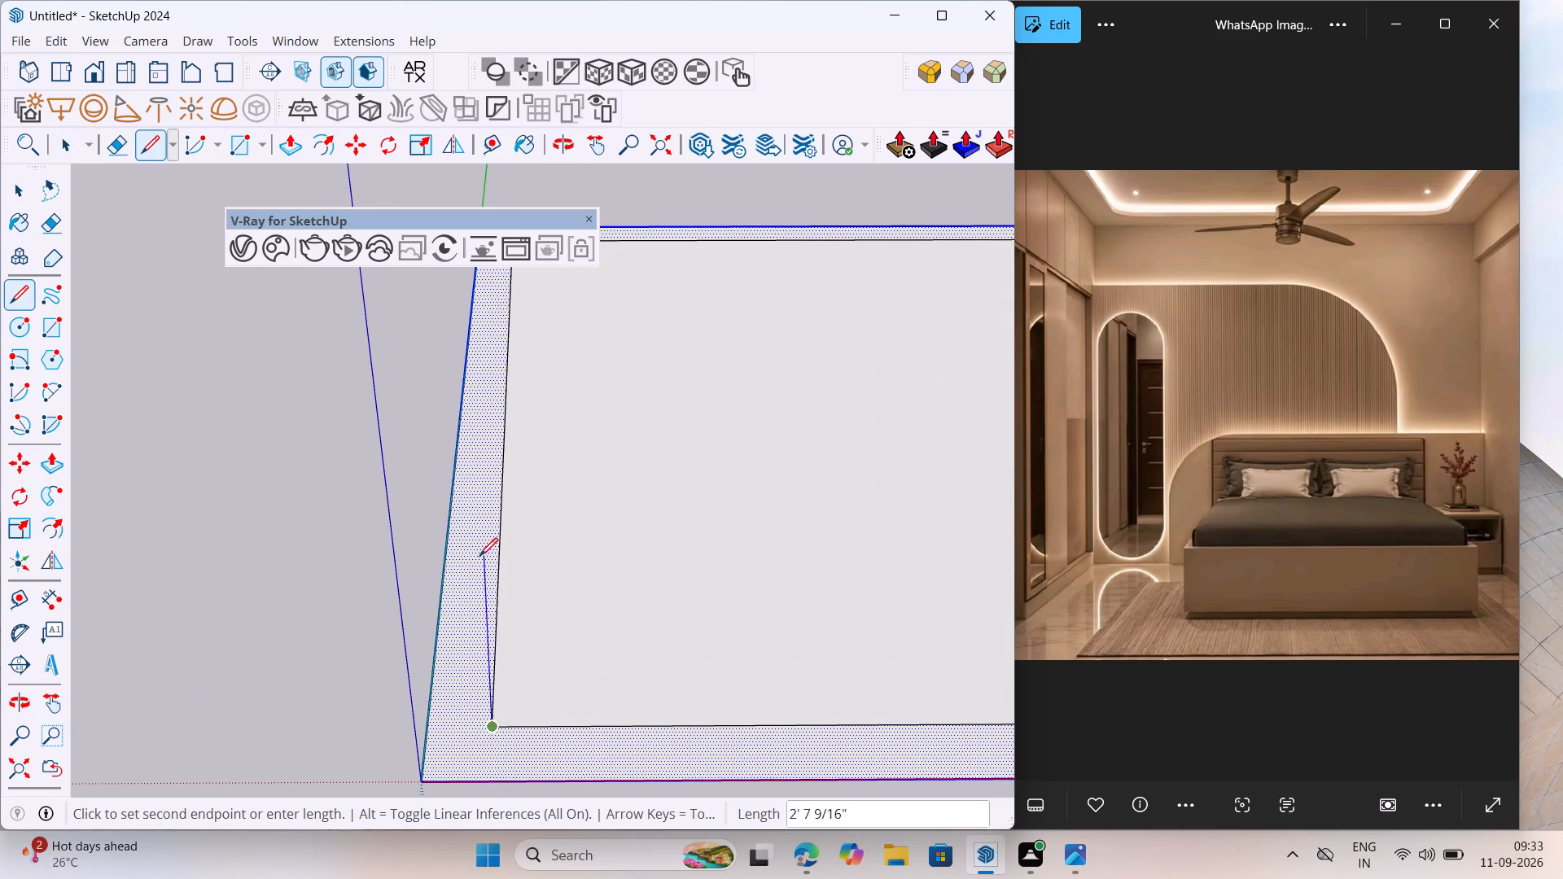
pyautogui.scroll(-4, 479, 556)
pyautogui.scroll(7, 492, 637)
pyautogui.click(476, 680)
pyautogui.press('space')
# Draw a matching line from the inner outline's other front corner to the outer front edge.
pyautogui.scroll(-6, 270, 610)
pyautogui.moveTo(15, 296); pyautogui.dragTo(23, 300)
pyautogui.scroll(-5, 391, 512)
pyautogui.scroll(7, 846, 599)
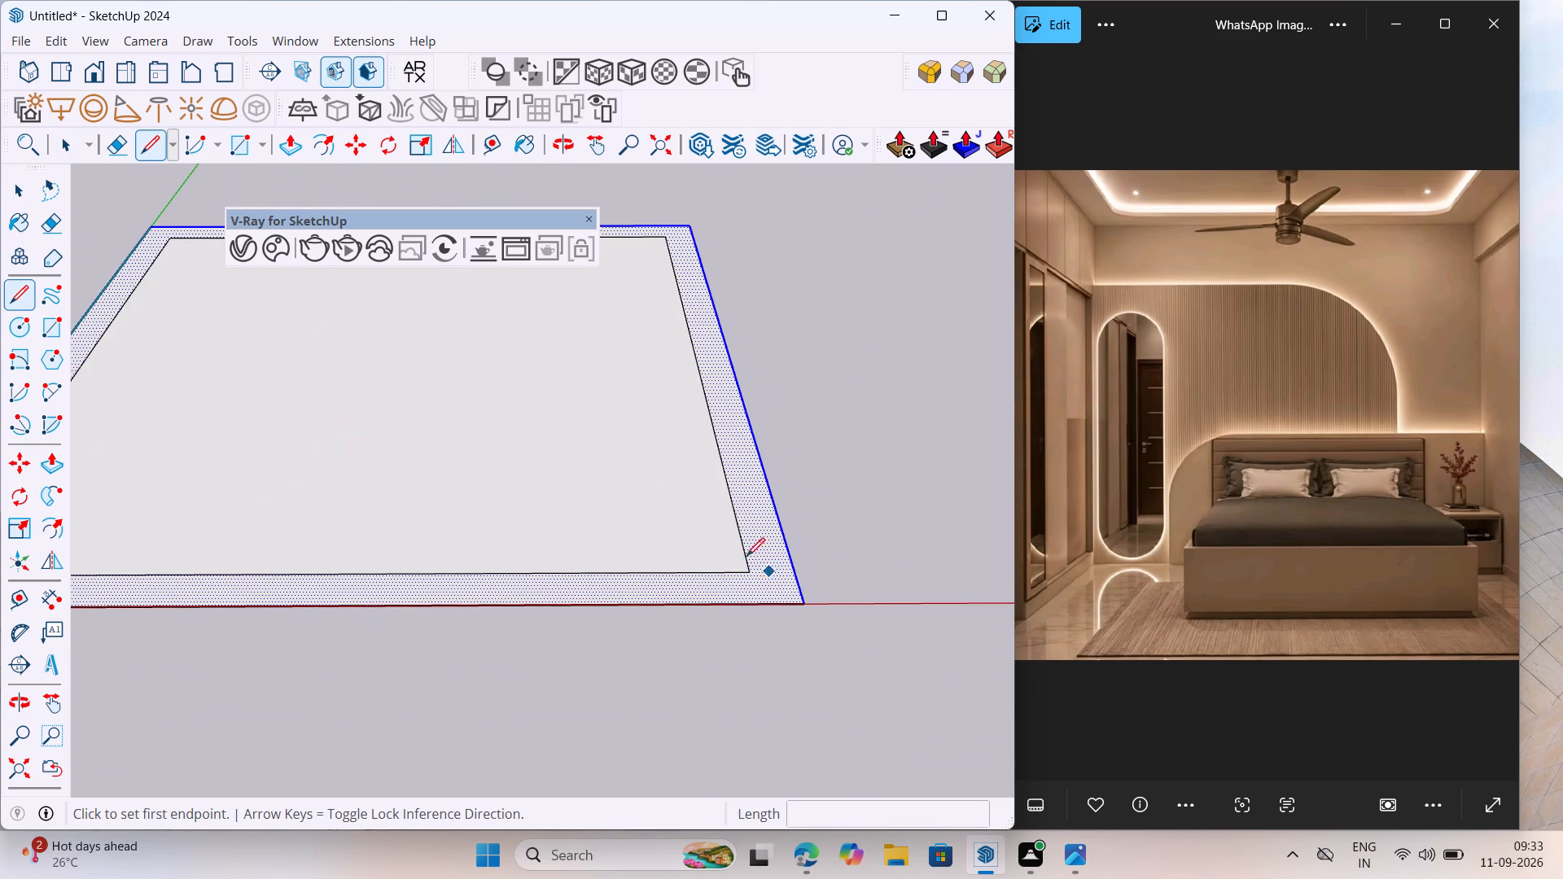
pyautogui.click(746, 572)
pyautogui.click(747, 603)
pyautogui.press('space')
pyautogui.scroll(-5, 751, 592)
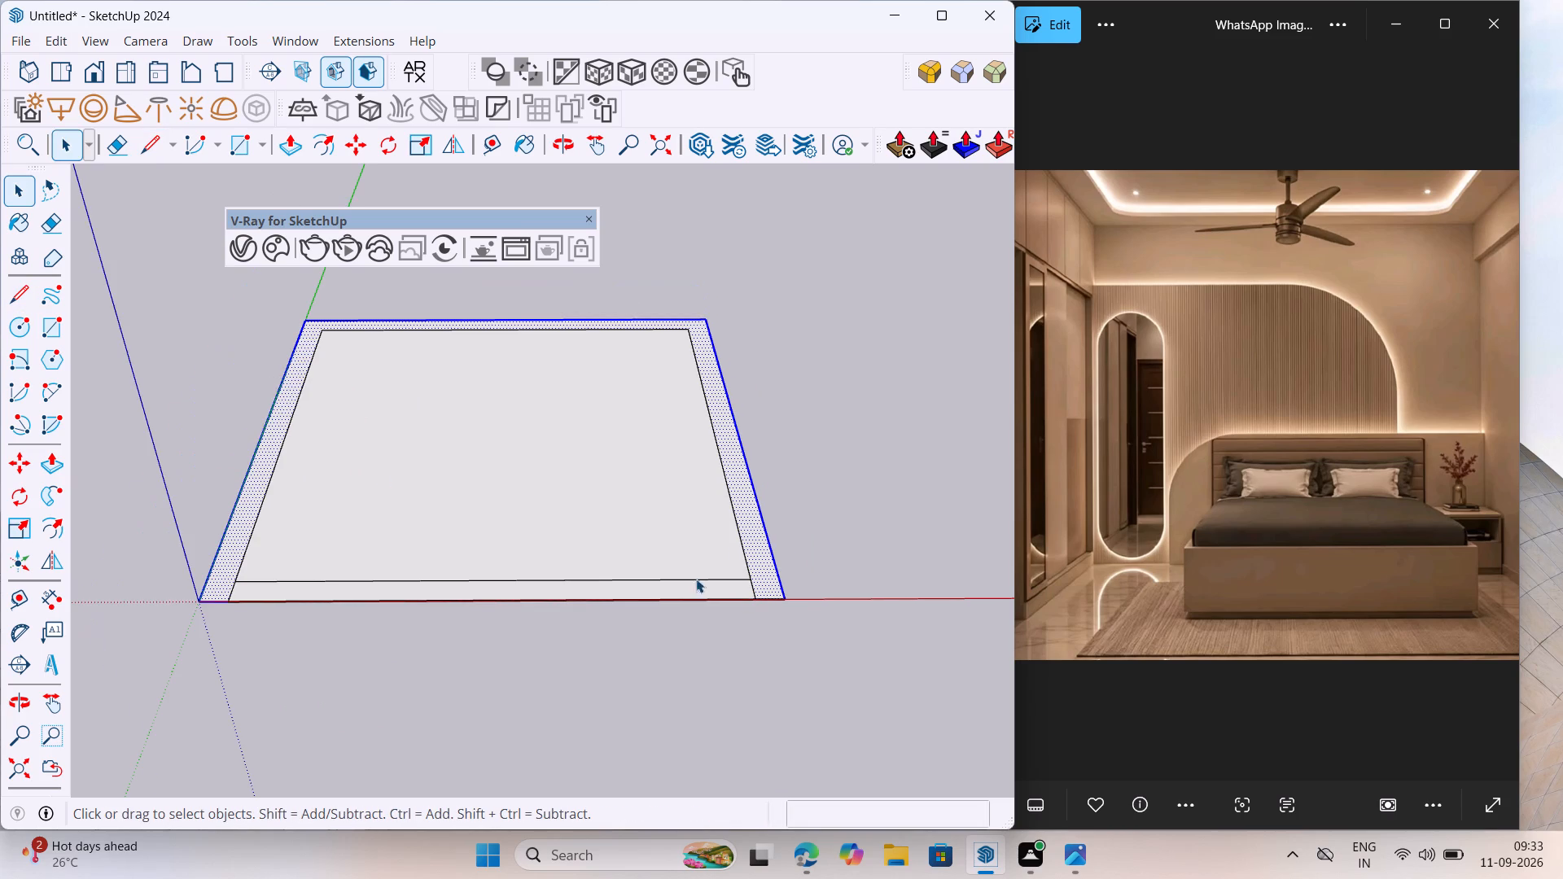
# Erase the inner outline's front edge so the wall strip is left open along the front of the room.
pyautogui.click(45, 214)
pyautogui.moveTo(363, 518); pyautogui.dragTo(366, 592)
pyautogui.scroll(-7, 631, 588)
pyautogui.scroll(7, 440, 572)
pyautogui.press('space')
# Make a group from the U-shaped wall face and its edges.
pyautogui.doubleClick(415, 501)
pyautogui.doubleClick(419, 500)
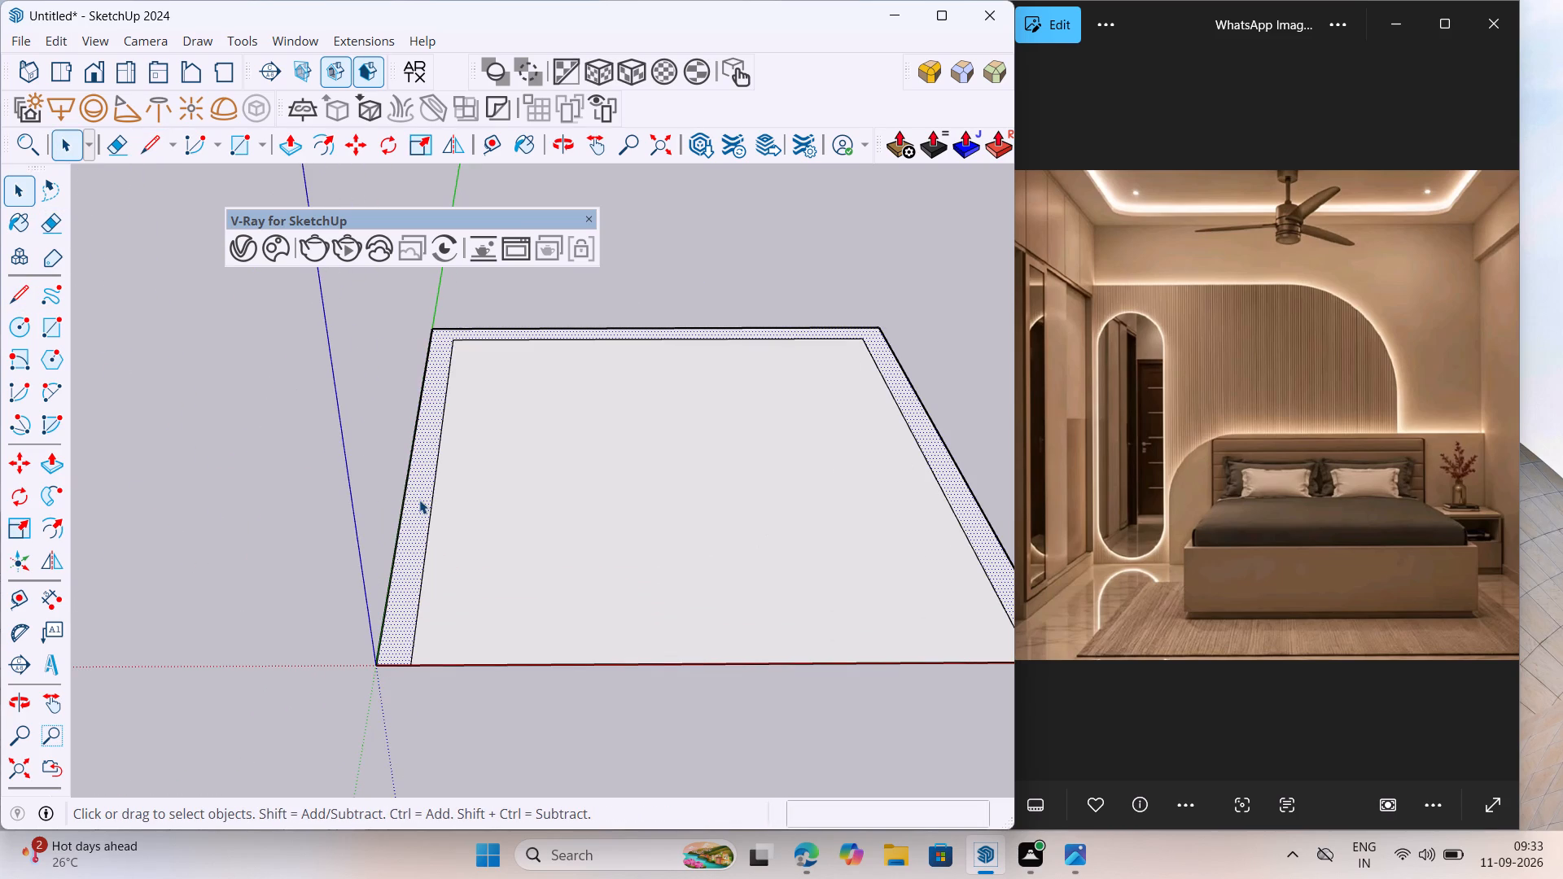
pyautogui.rightClick(419, 499)
pyautogui.click(506, 190)
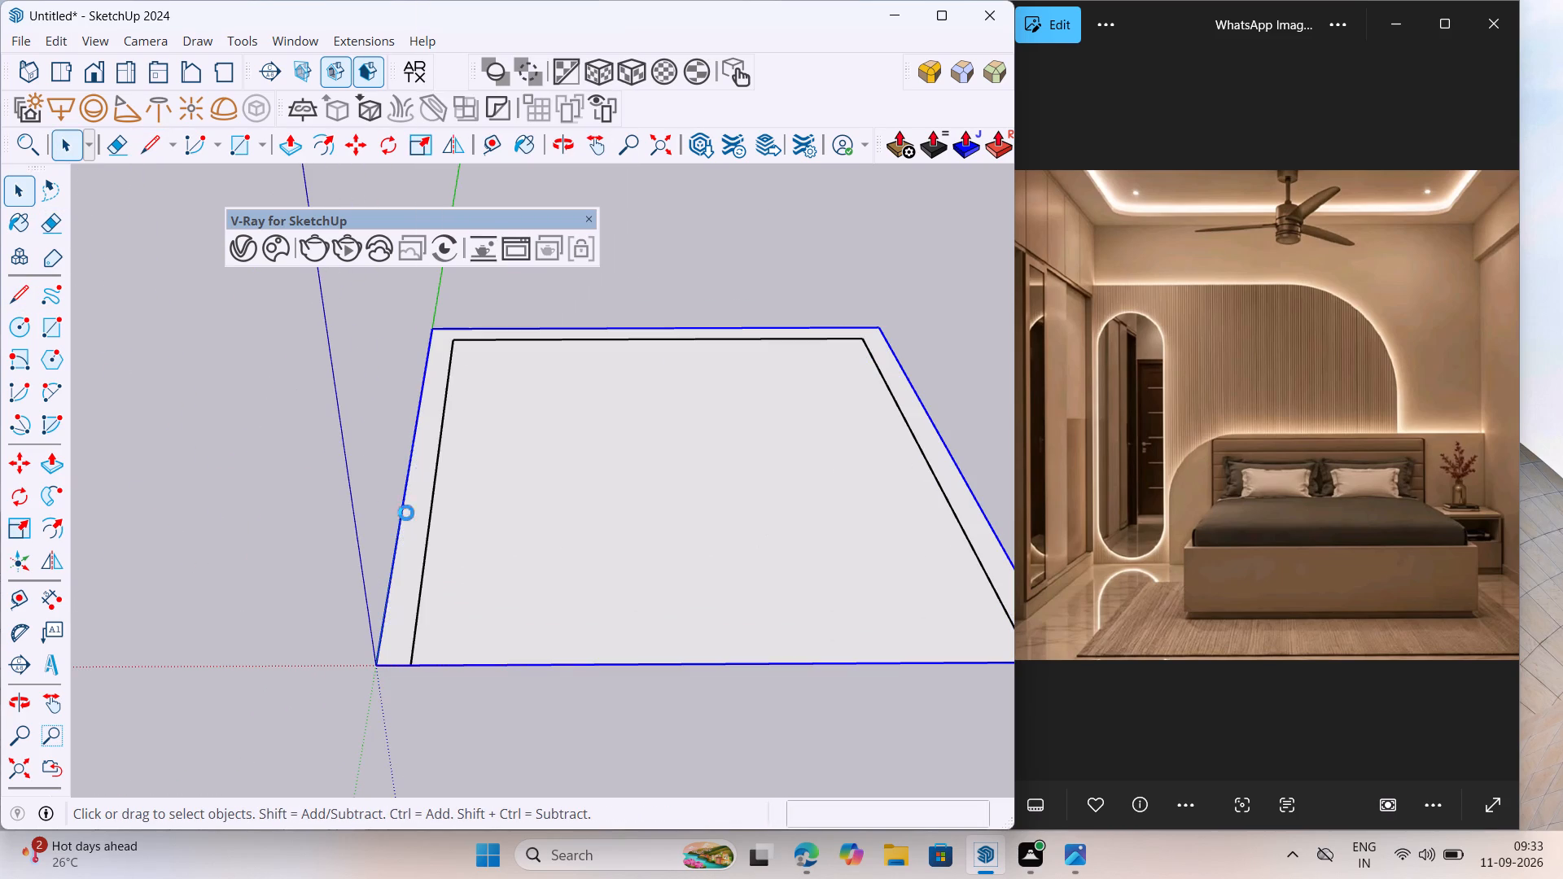
# Inside the wall group, extrude the U-shaped face up 10' with Push/Pull, and close the group.
pyautogui.tripleClick(418, 549)
pyautogui.click(60, 464)
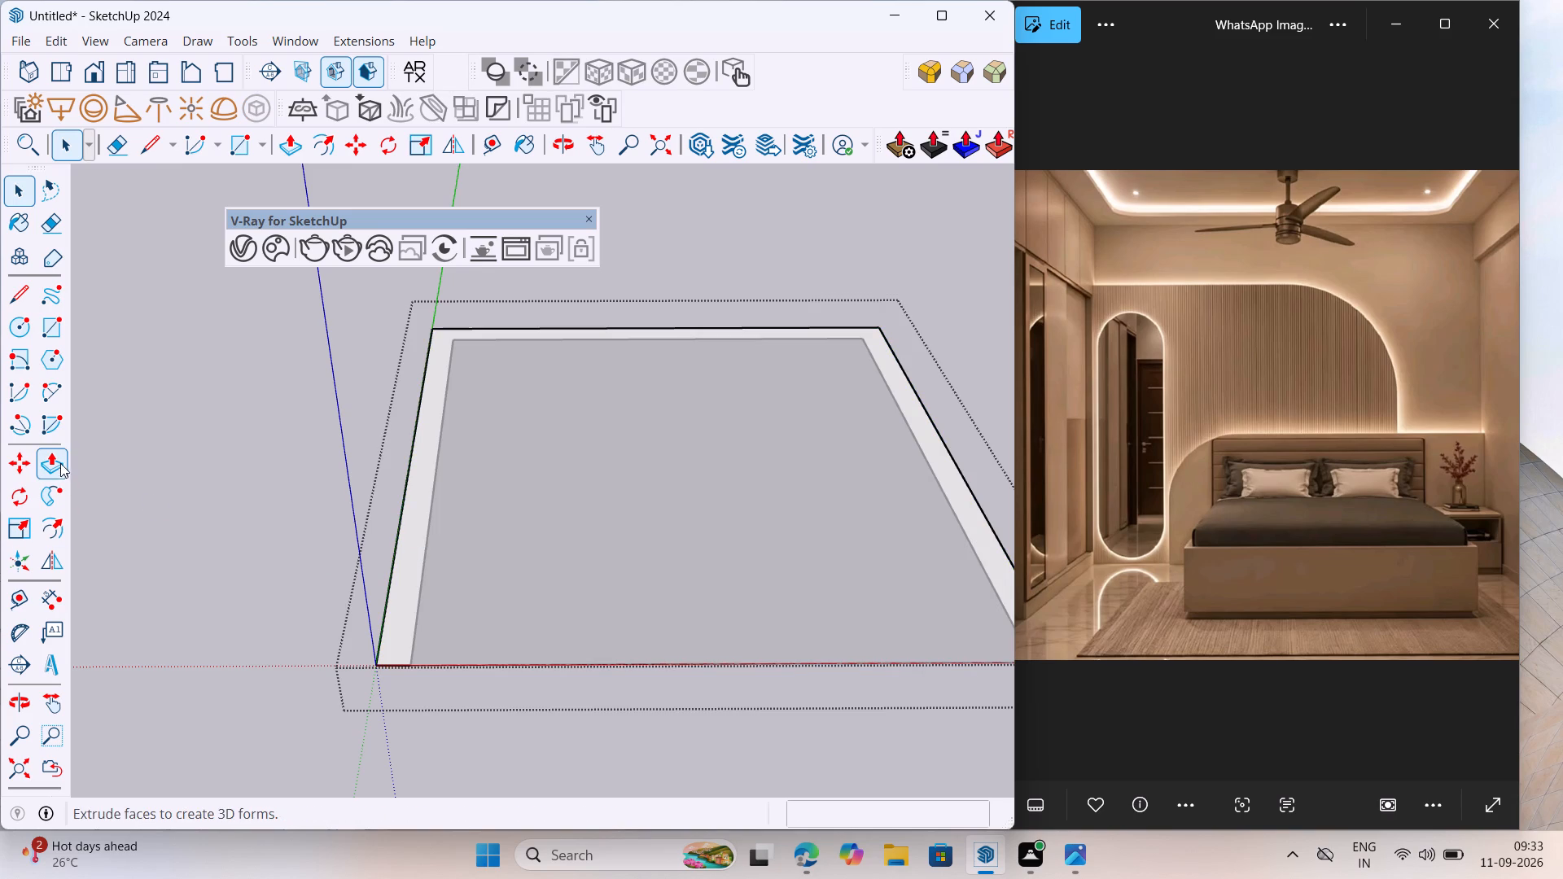
pyautogui.click(415, 509)
pyautogui.write("10'")
pyautogui.press('Return')
pyautogui.press('space')
pyautogui.scroll(-7, 448, 471)
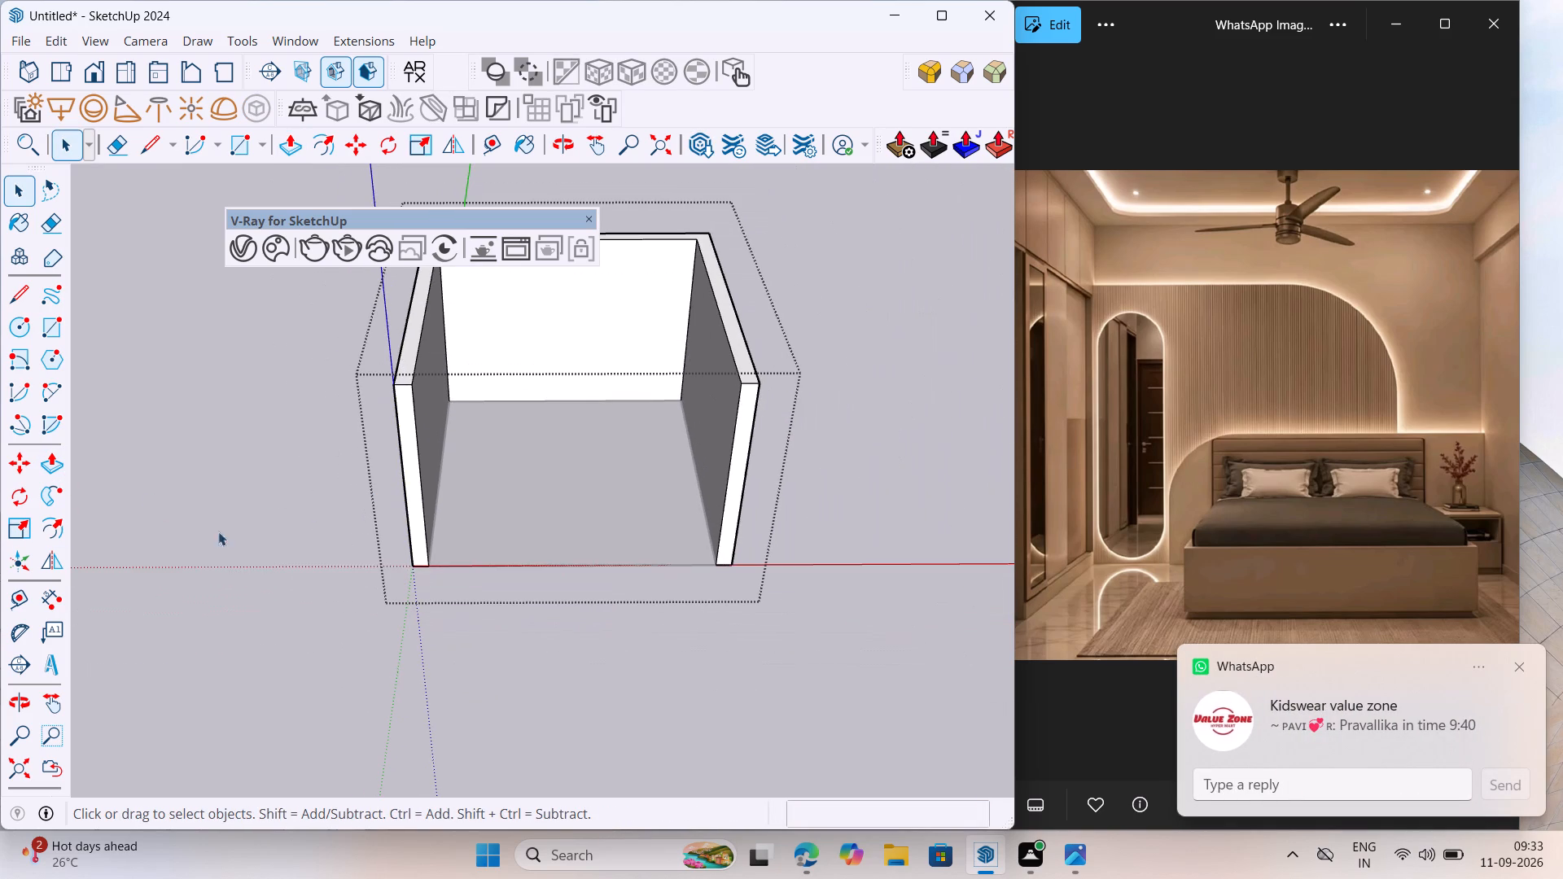
pyautogui.rightClick(188, 519)
pyautogui.click(252, 536)
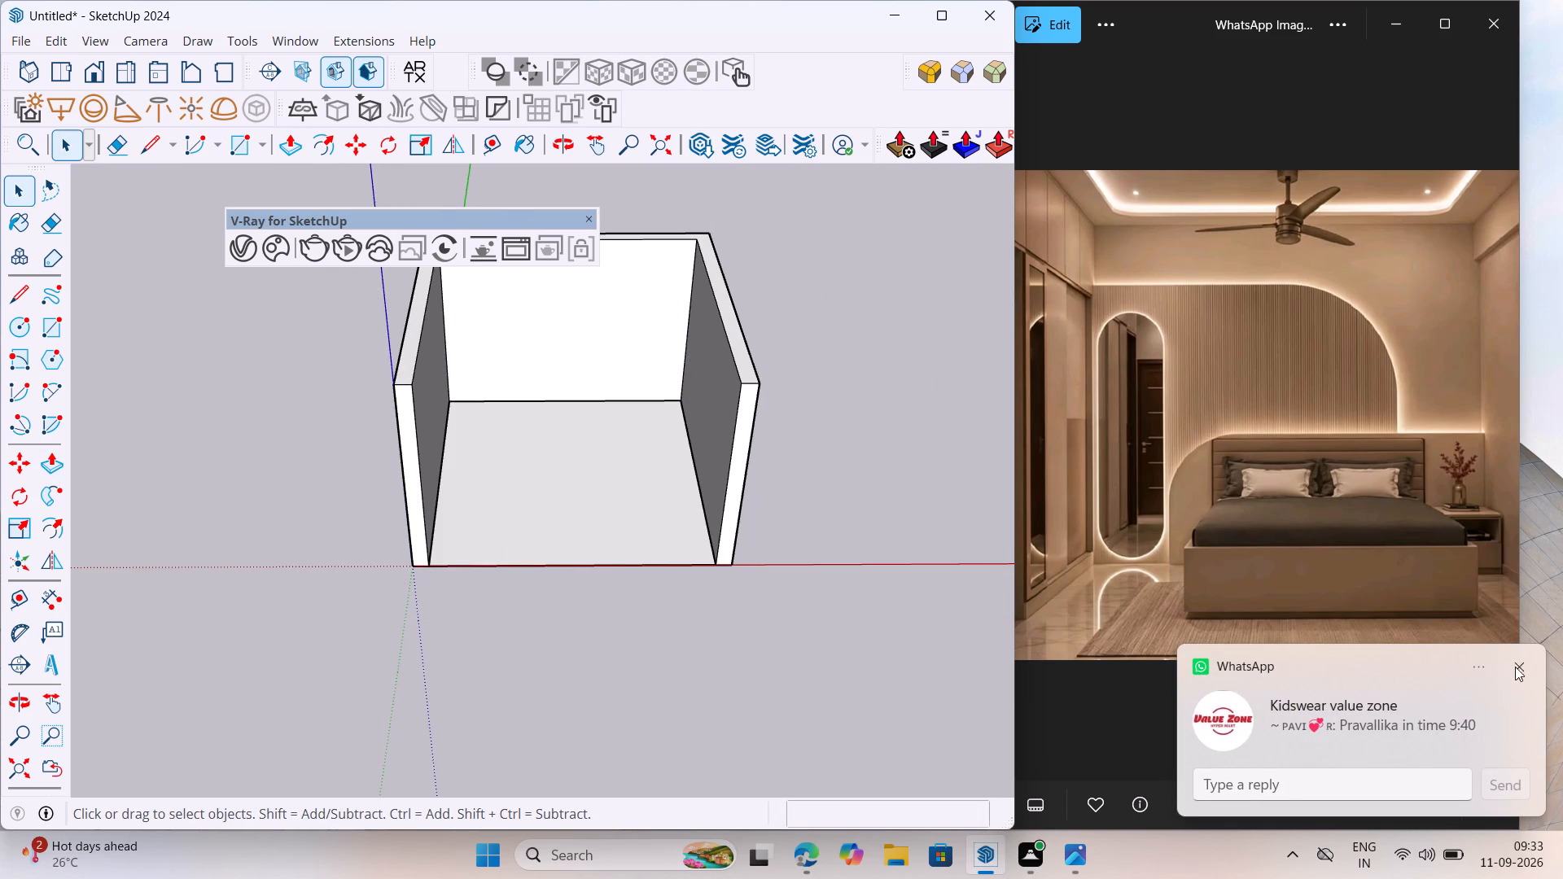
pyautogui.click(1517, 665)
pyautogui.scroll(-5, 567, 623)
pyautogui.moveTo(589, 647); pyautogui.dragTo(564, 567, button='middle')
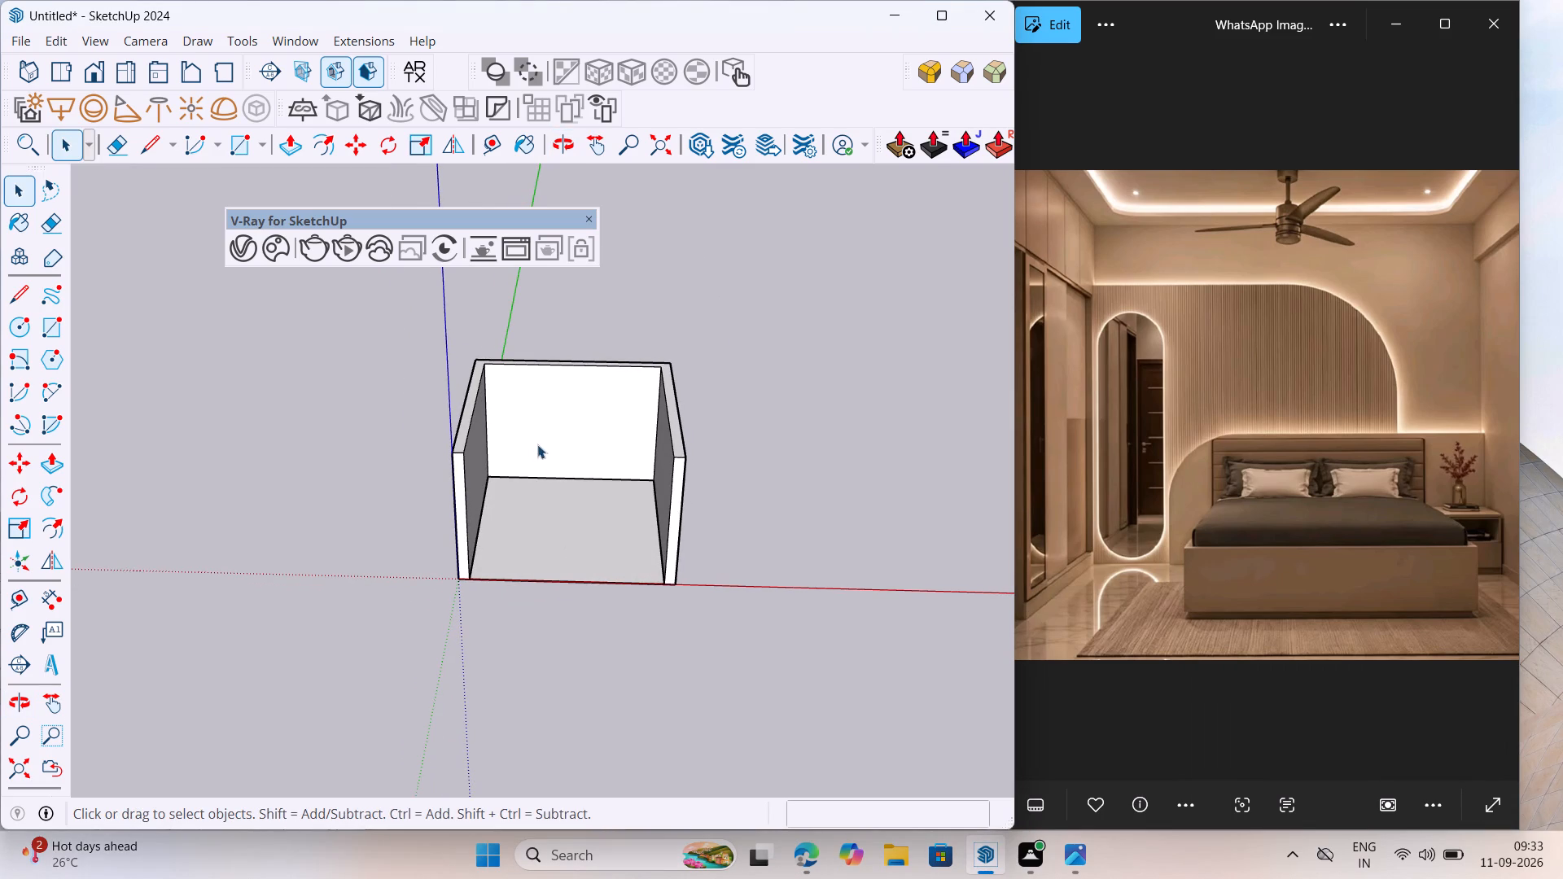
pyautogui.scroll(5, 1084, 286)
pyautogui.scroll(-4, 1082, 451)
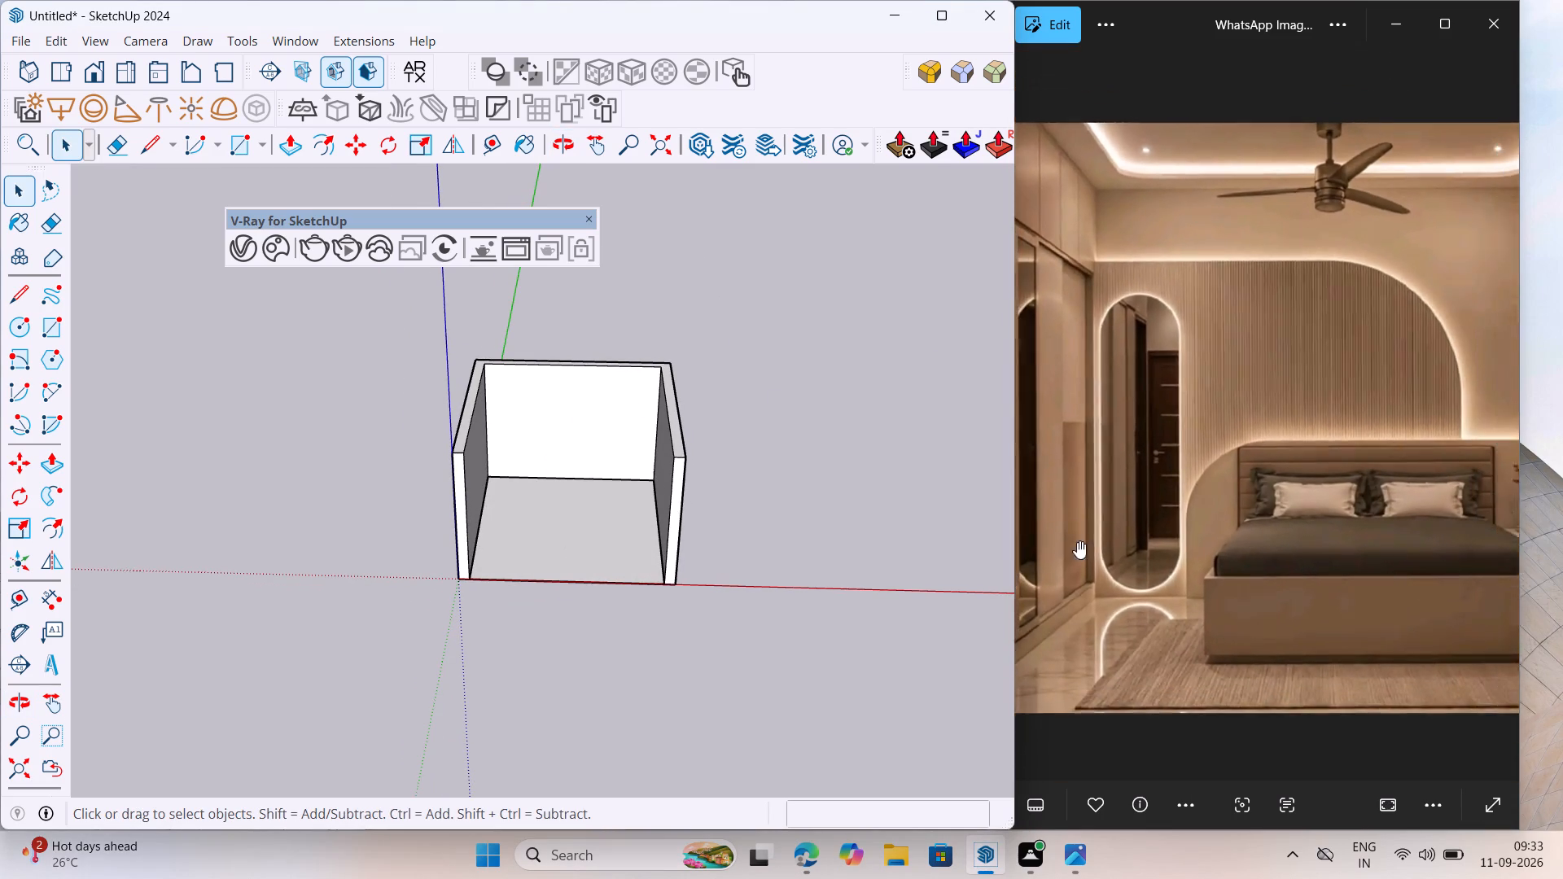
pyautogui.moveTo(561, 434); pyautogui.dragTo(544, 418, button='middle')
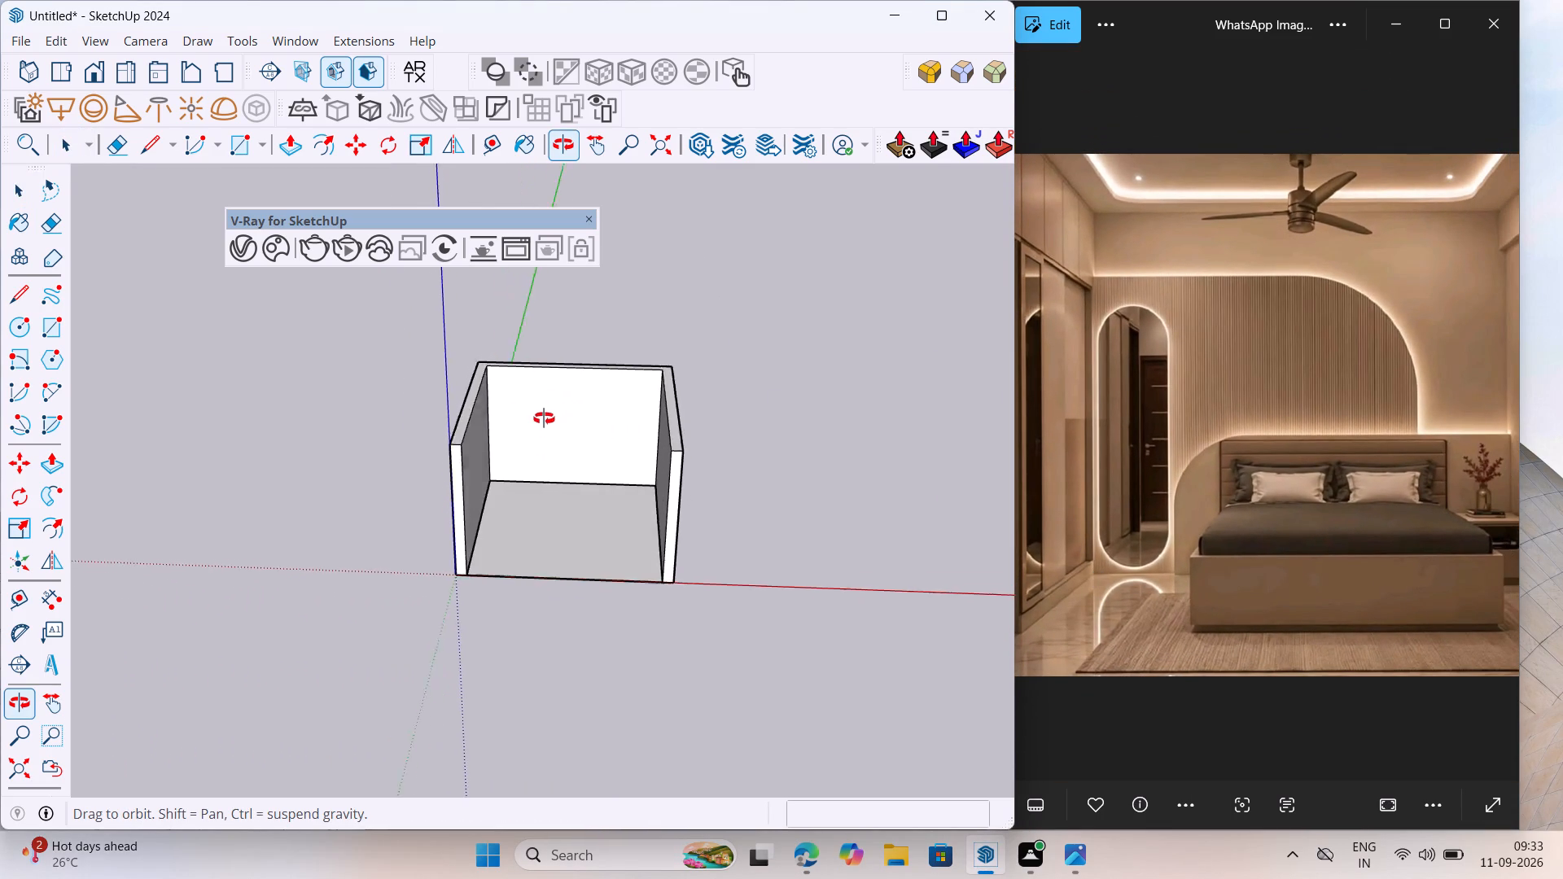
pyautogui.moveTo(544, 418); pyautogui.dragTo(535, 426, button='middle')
# Select the floor face from beneath the room and make it a group with its edges.
pyautogui.scroll(3, 571, 432)
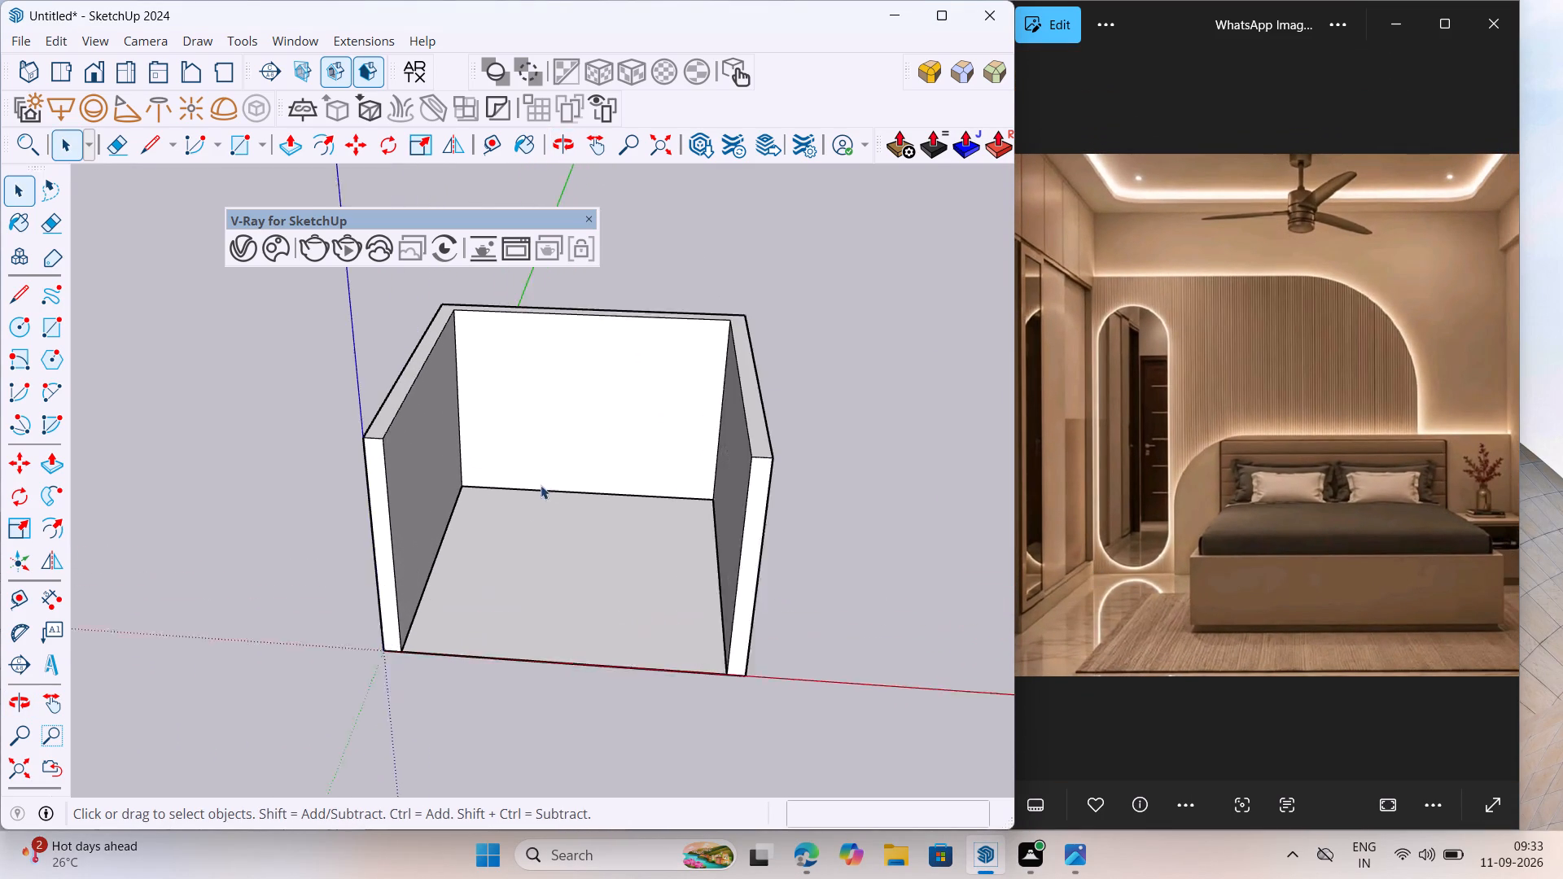
pyautogui.scroll(2, 541, 485)
pyautogui.moveTo(554, 632); pyautogui.dragTo(633, 265, button='middle')
pyautogui.doubleClick(509, 538)
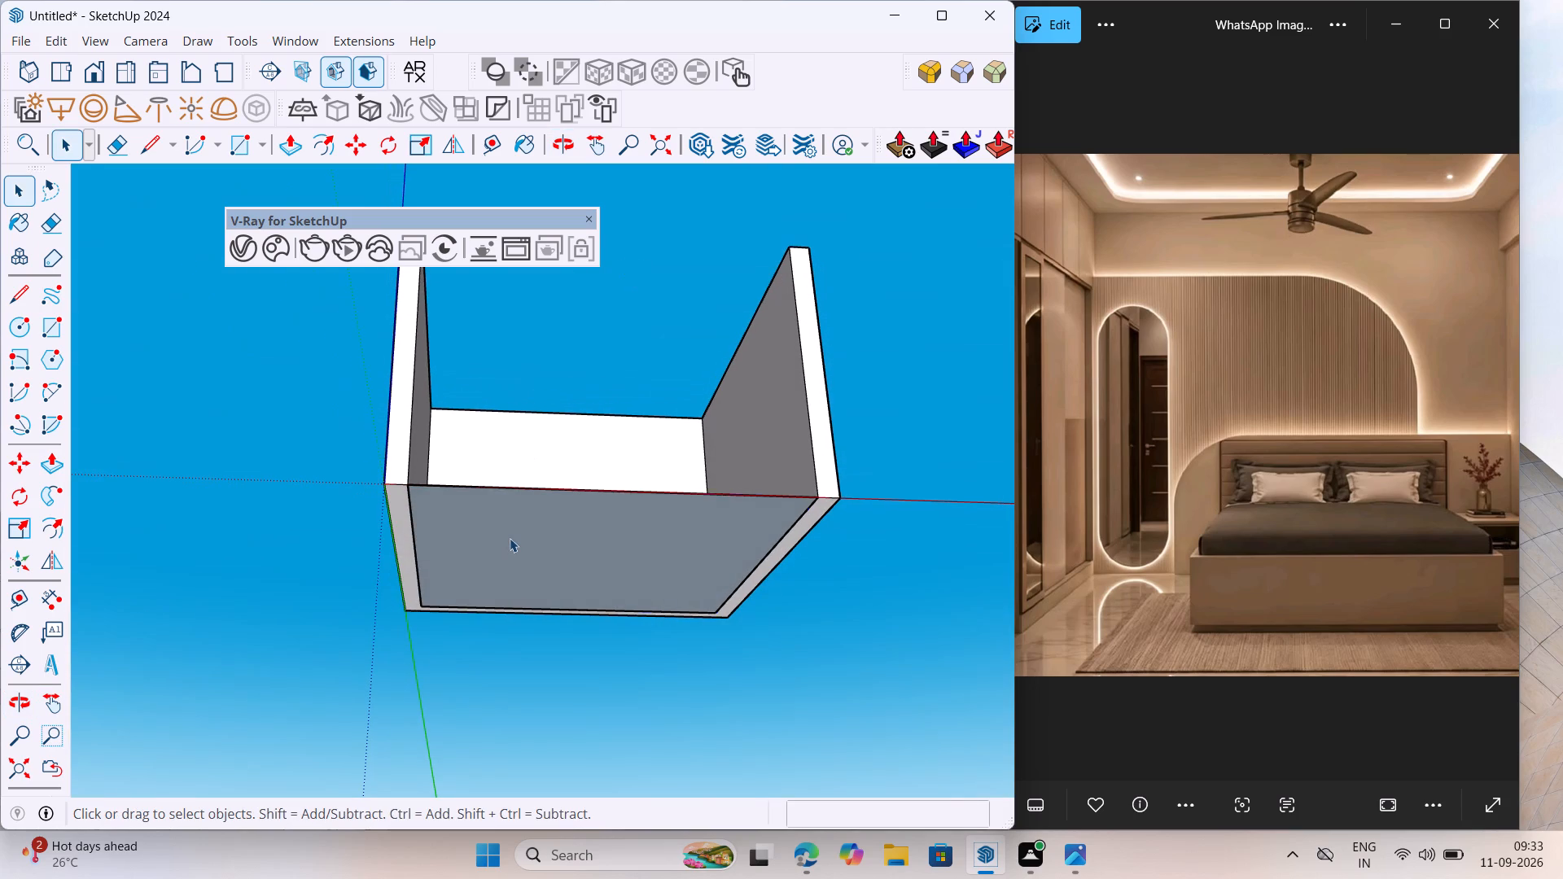
pyautogui.scroll(6, 436, 533)
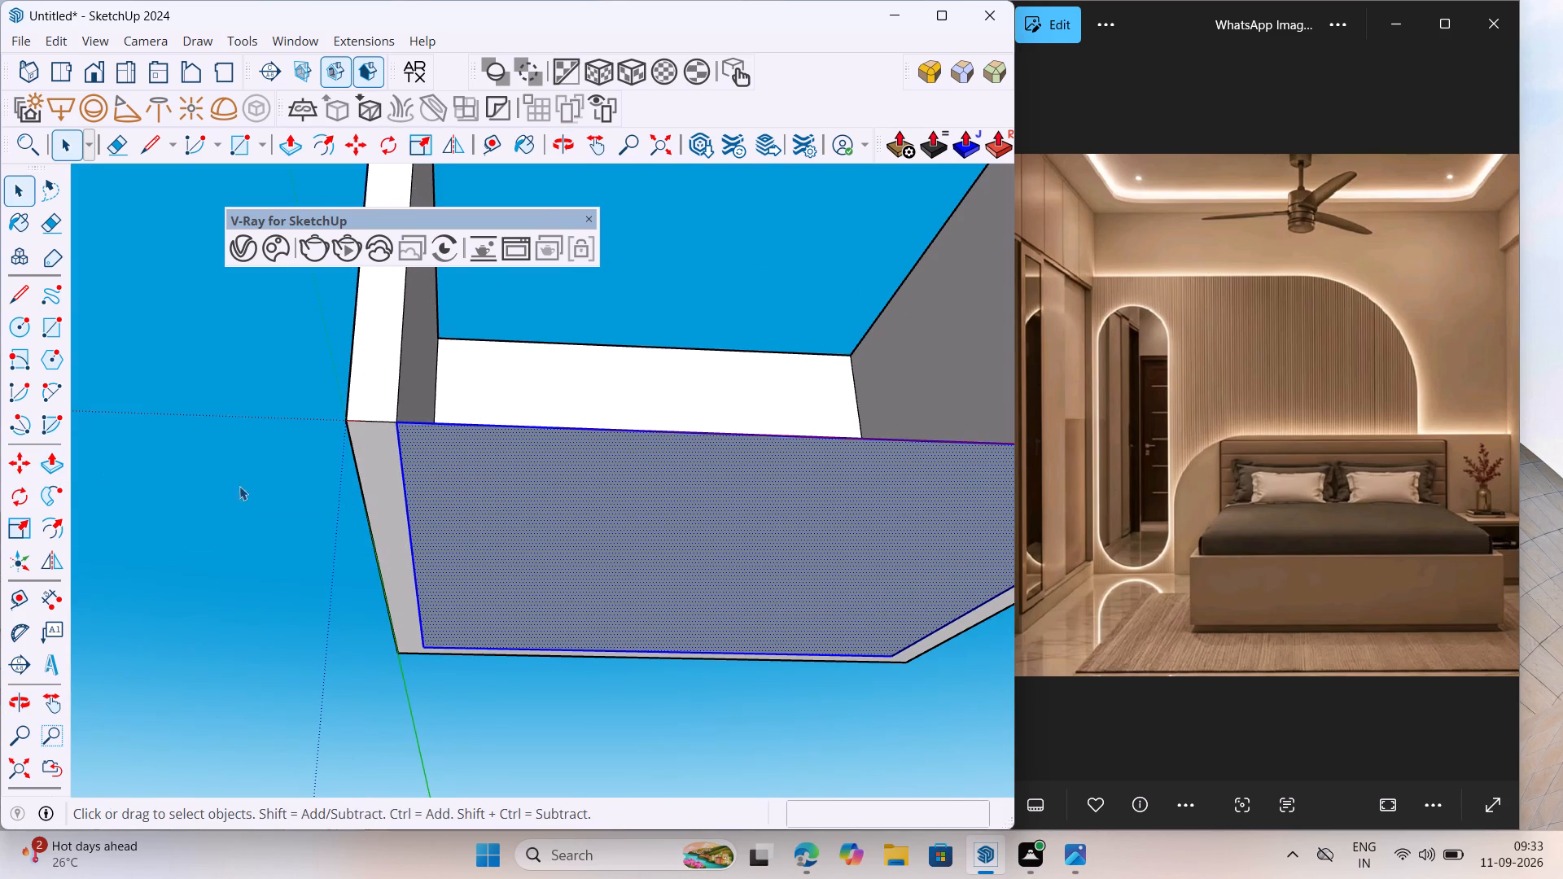
pyautogui.rightClick(549, 547)
pyautogui.click(631, 204)
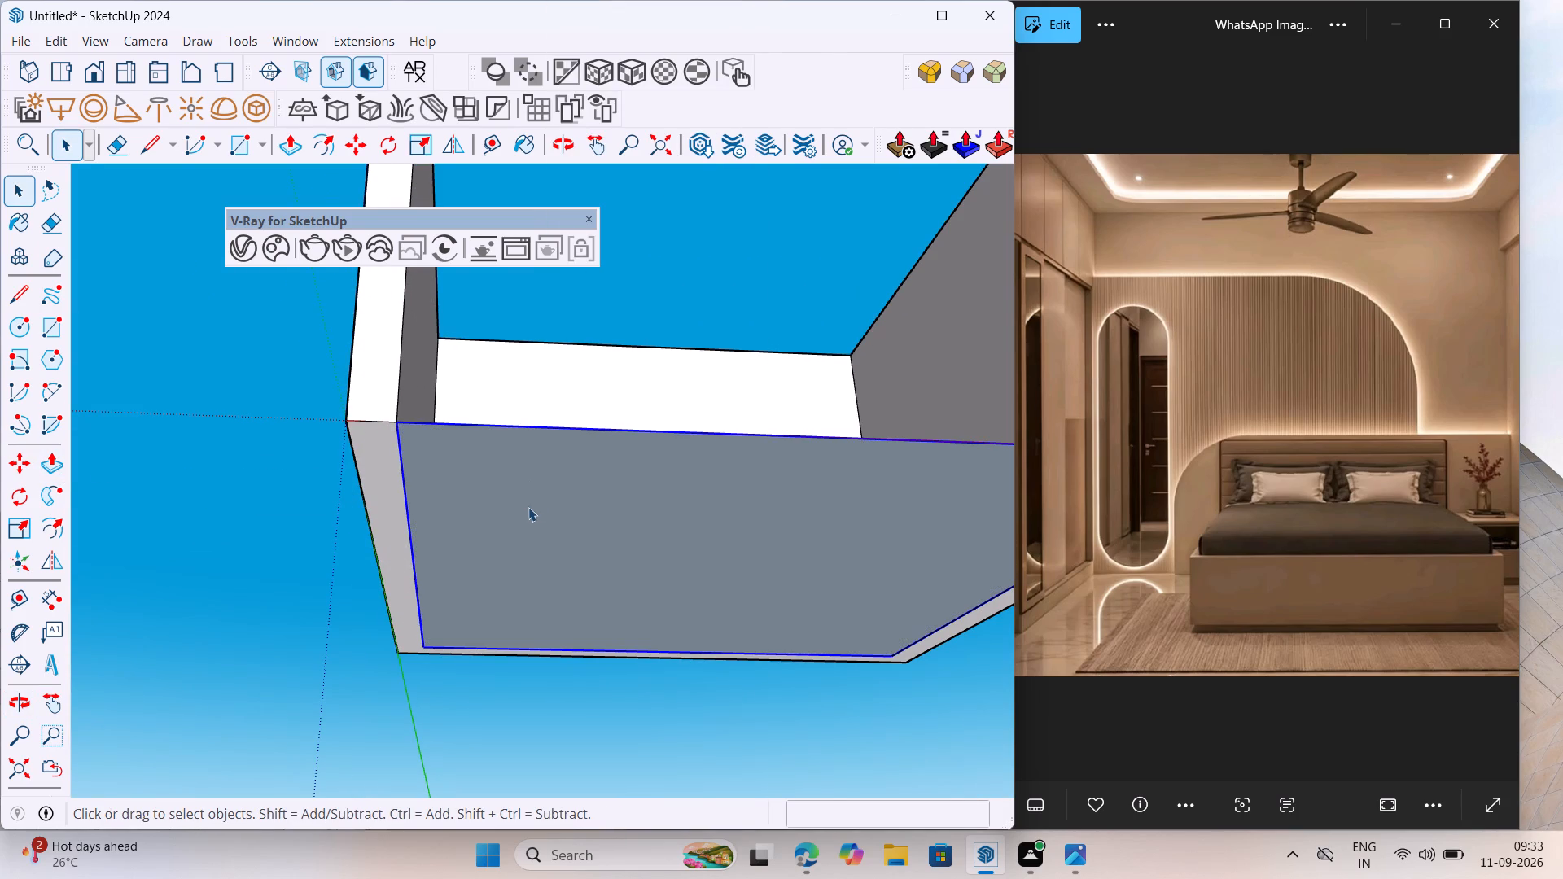
# Inside the floor group, extrude the floor face 4" downward with Push/Pull, and close the group.
pyautogui.doubleClick(531, 507)
pyautogui.doubleClick(537, 503)
pyautogui.click(55, 466)
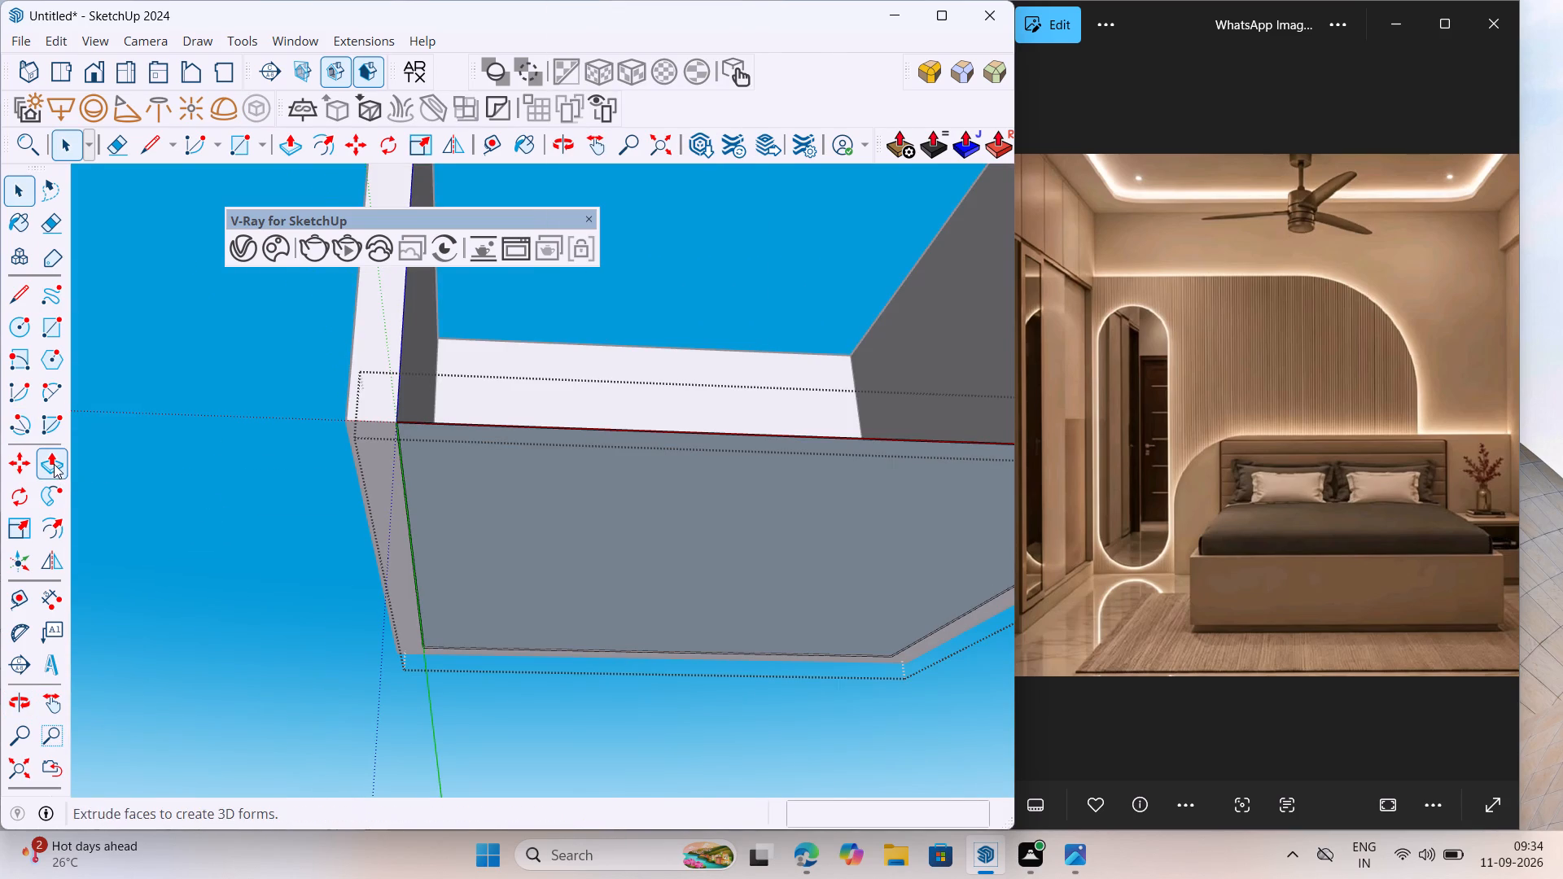
pyautogui.click(502, 532)
pyautogui.moveTo(516, 566); pyautogui.dragTo(454, 878, button='middle')
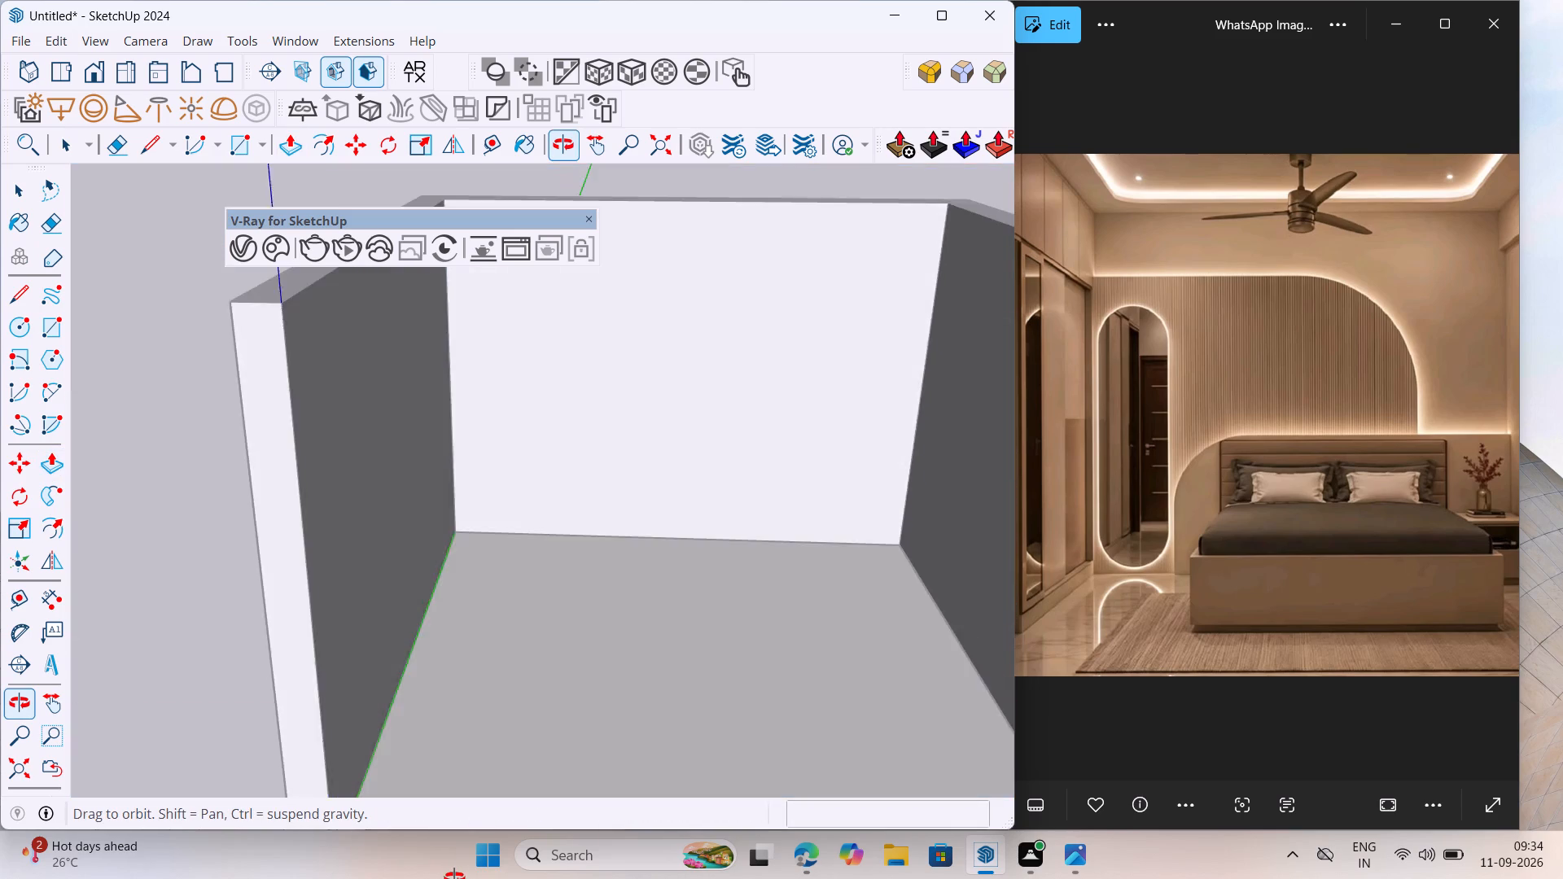
pyautogui.moveTo(454, 878); pyautogui.dragTo(493, 639, button='middle')
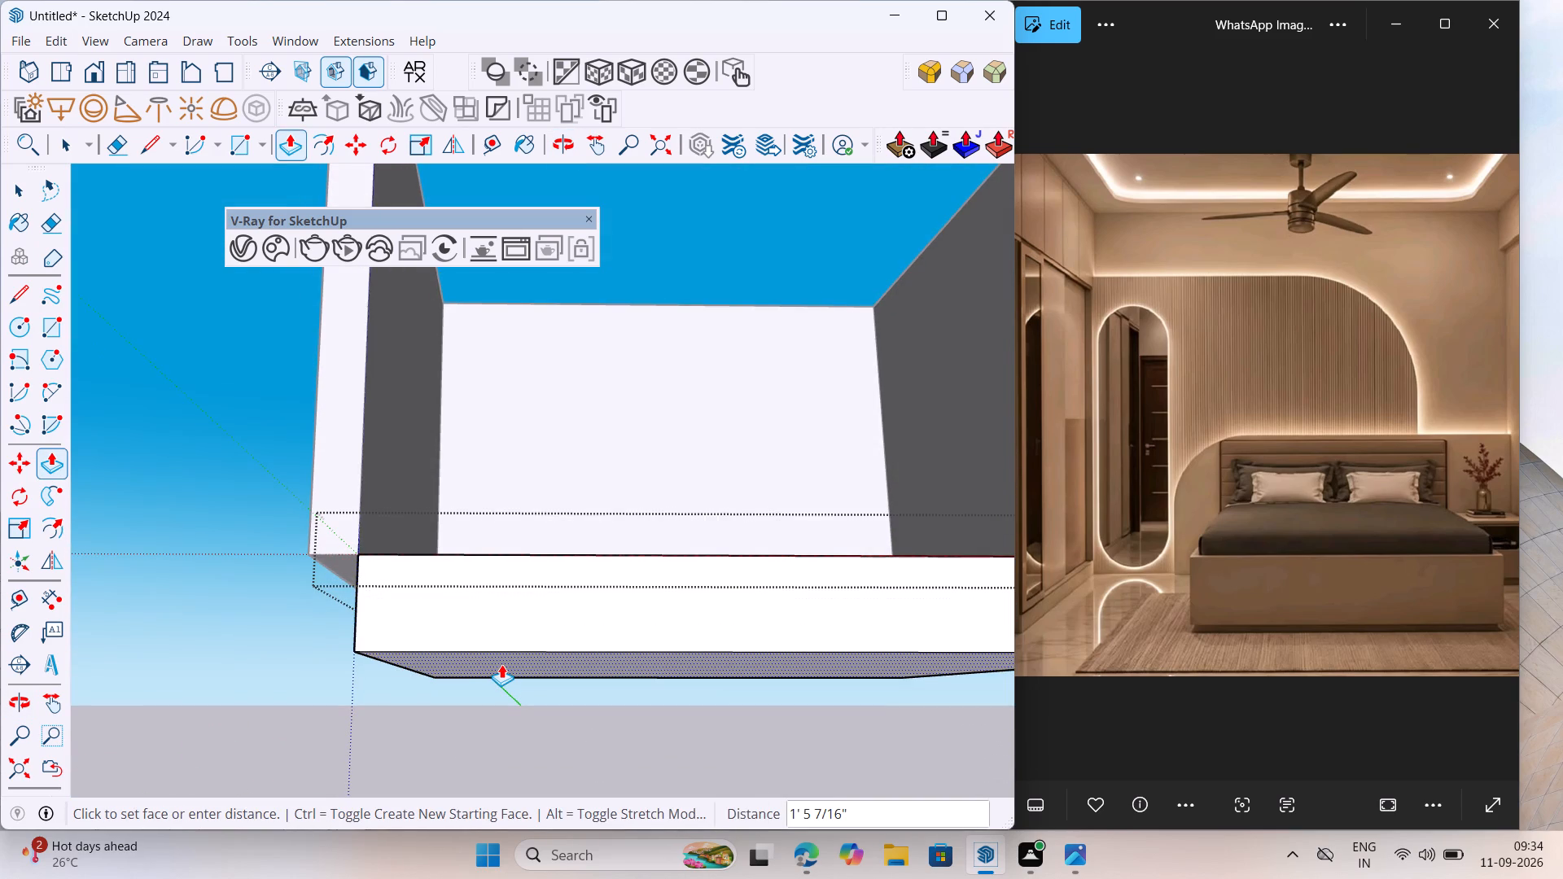
pyautogui.scroll(1, 501, 664)
pyautogui.write('4"')
pyautogui.press('Return')
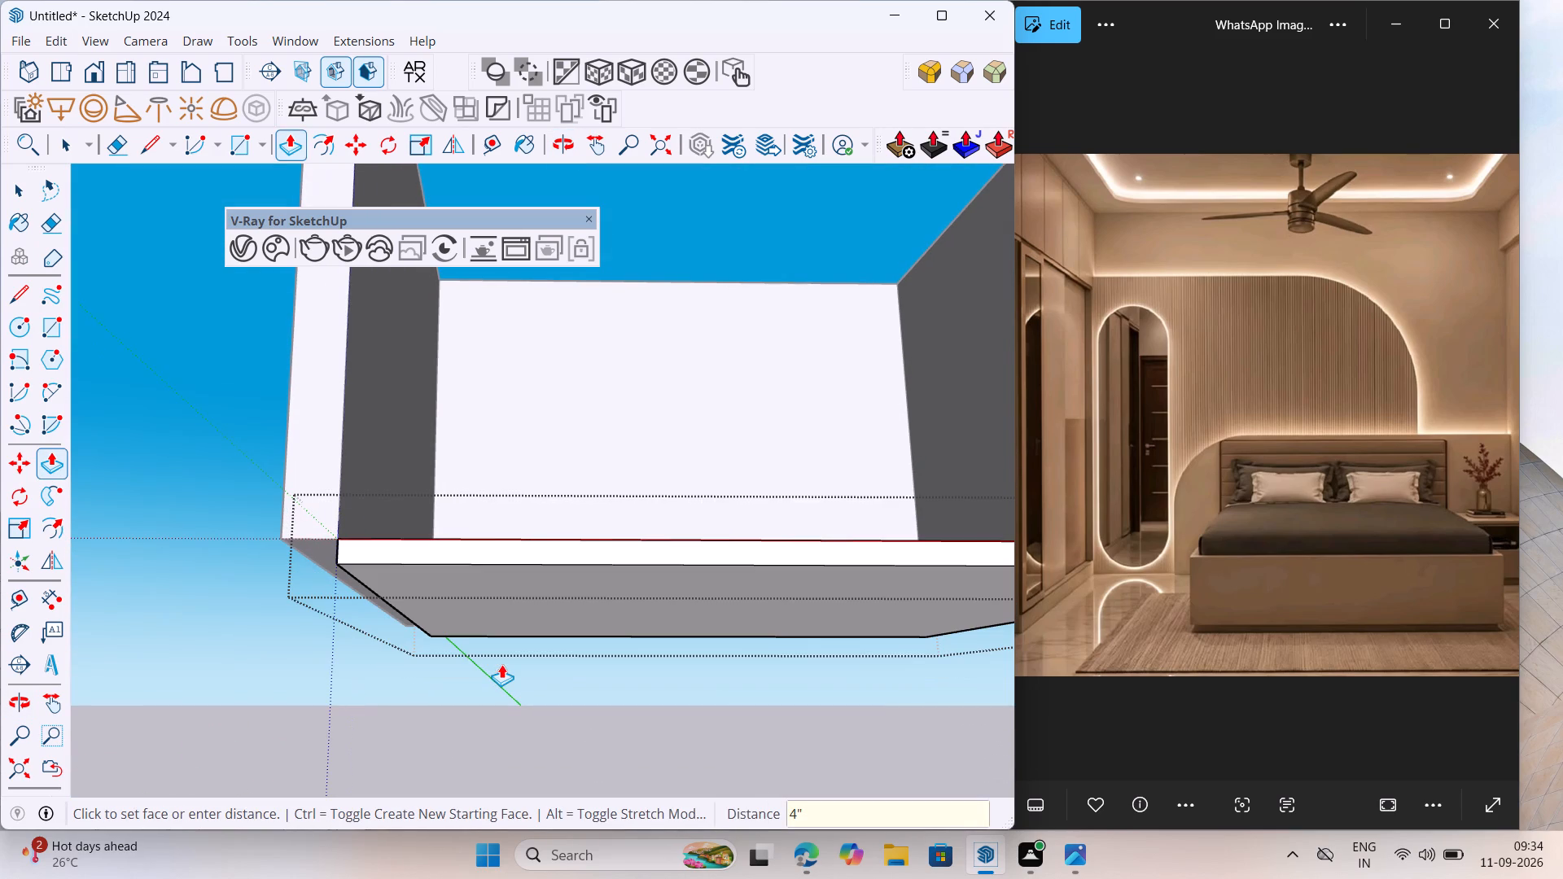
pyautogui.press('space')
pyautogui.rightClick(260, 422)
pyautogui.click(294, 431)
# Inspect the room model from the front and study the bed wall's layout and proportions in the reference image.
pyautogui.scroll(6, 312, 598)
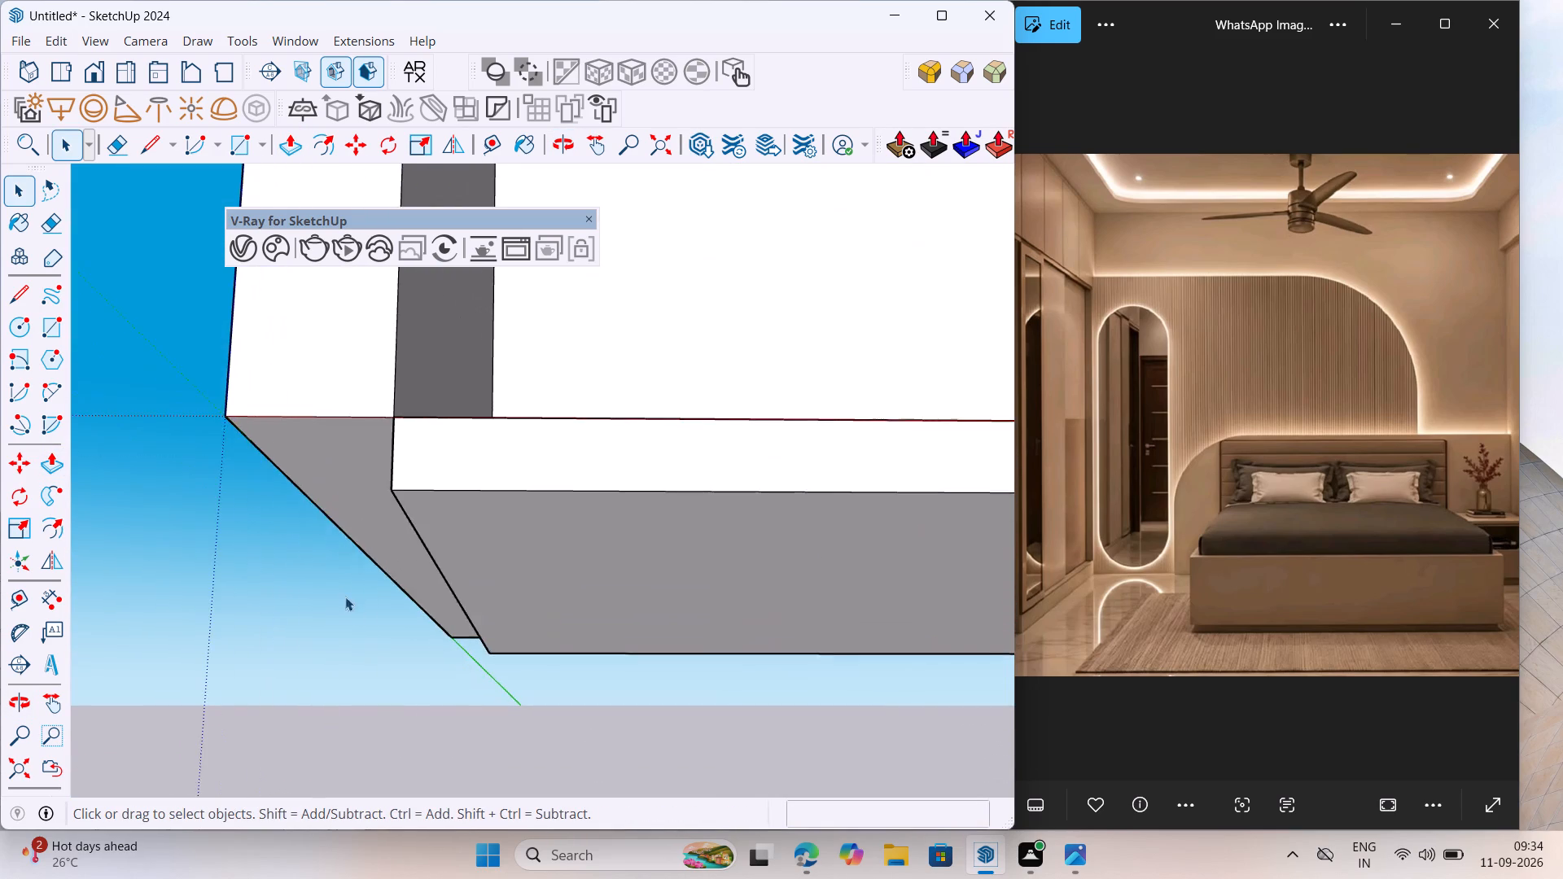
pyautogui.moveTo(352, 597); pyautogui.dragTo(527, 645, button='middle')
pyautogui.scroll(1, 424, 489)
pyautogui.scroll(-15, 340, 643)
pyautogui.moveTo(440, 553); pyautogui.dragTo(382, 587, button='middle')
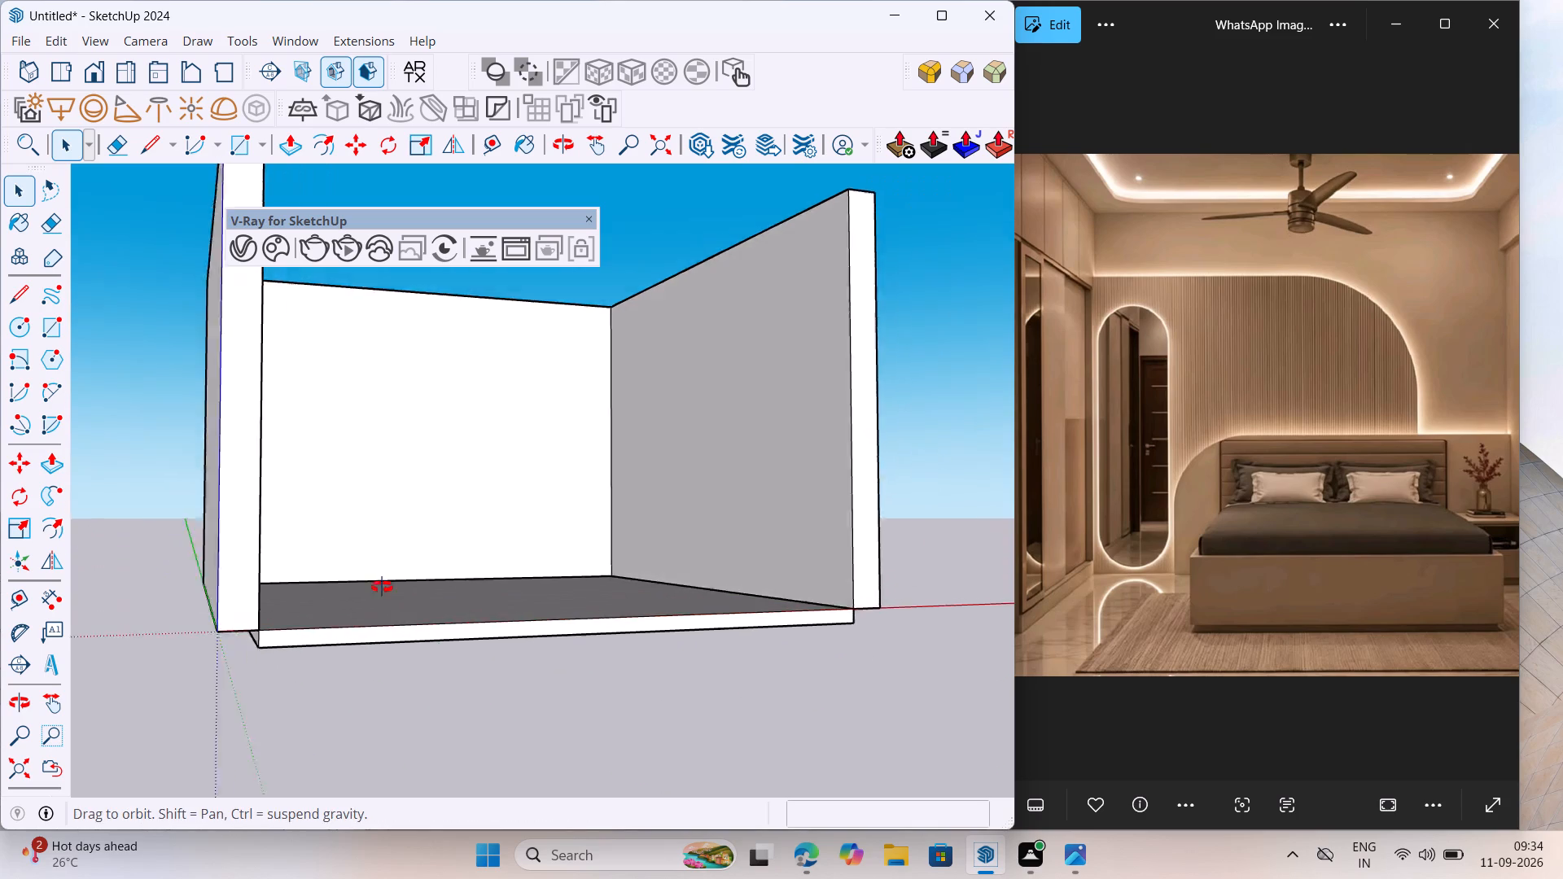
pyautogui.moveTo(382, 587); pyautogui.dragTo(354, 612, button='middle')
pyautogui.scroll(-8, 344, 601)
pyautogui.moveTo(356, 642); pyautogui.dragTo(300, 645, button='middle')
pyautogui.scroll(-6, 1375, 485)
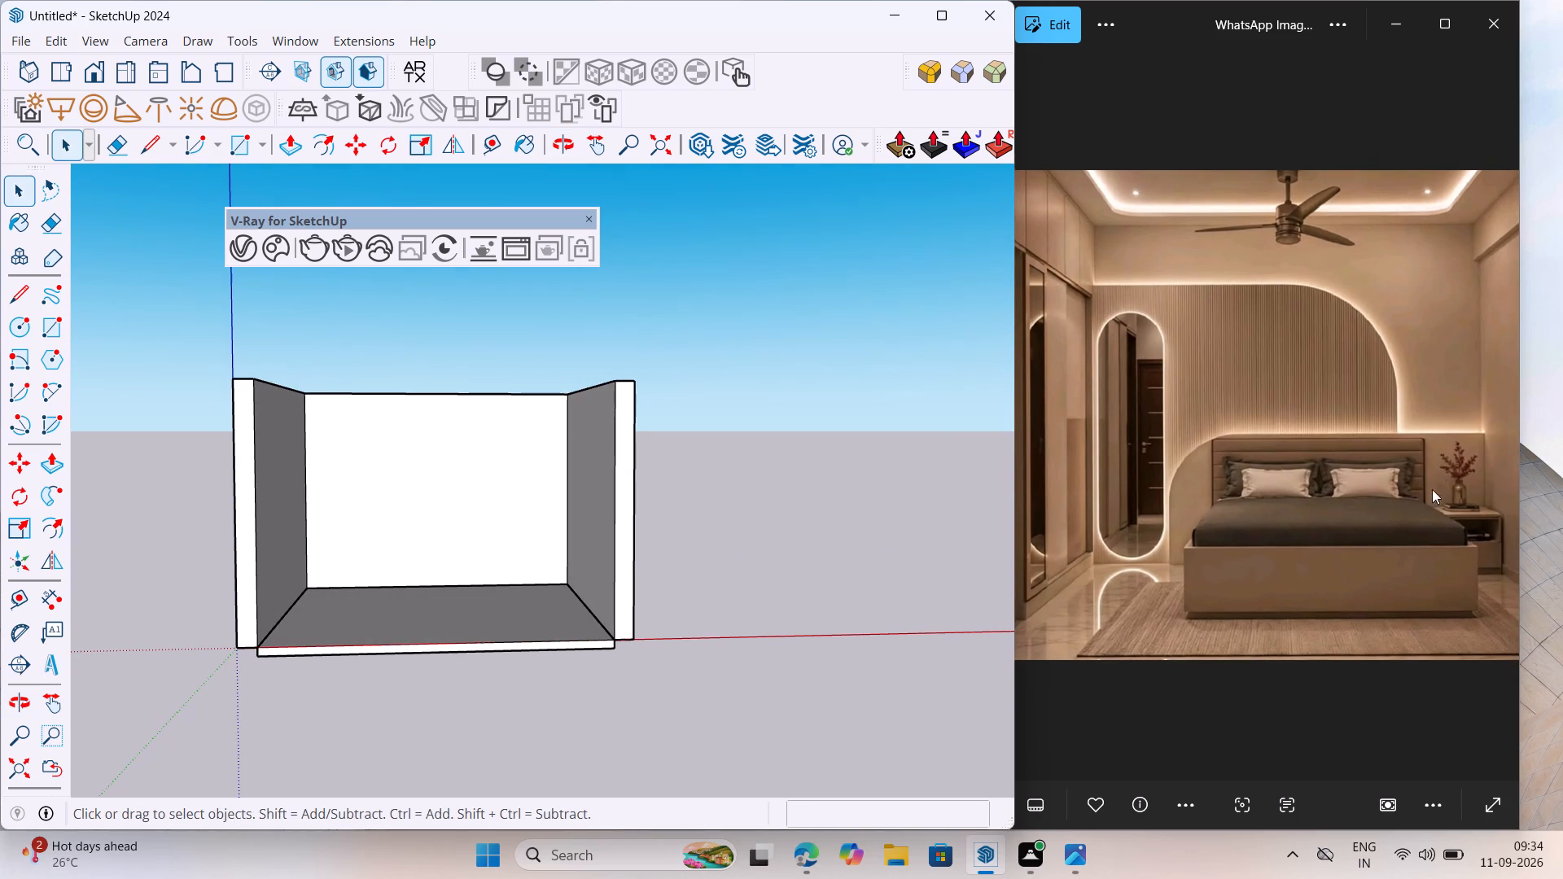
pyautogui.scroll(-7, 1436, 483)
pyautogui.scroll(6, 1373, 336)
pyautogui.scroll(-12, 1387, 328)
pyautogui.scroll(7, 1353, 434)
pyautogui.scroll(-5, 1338, 430)
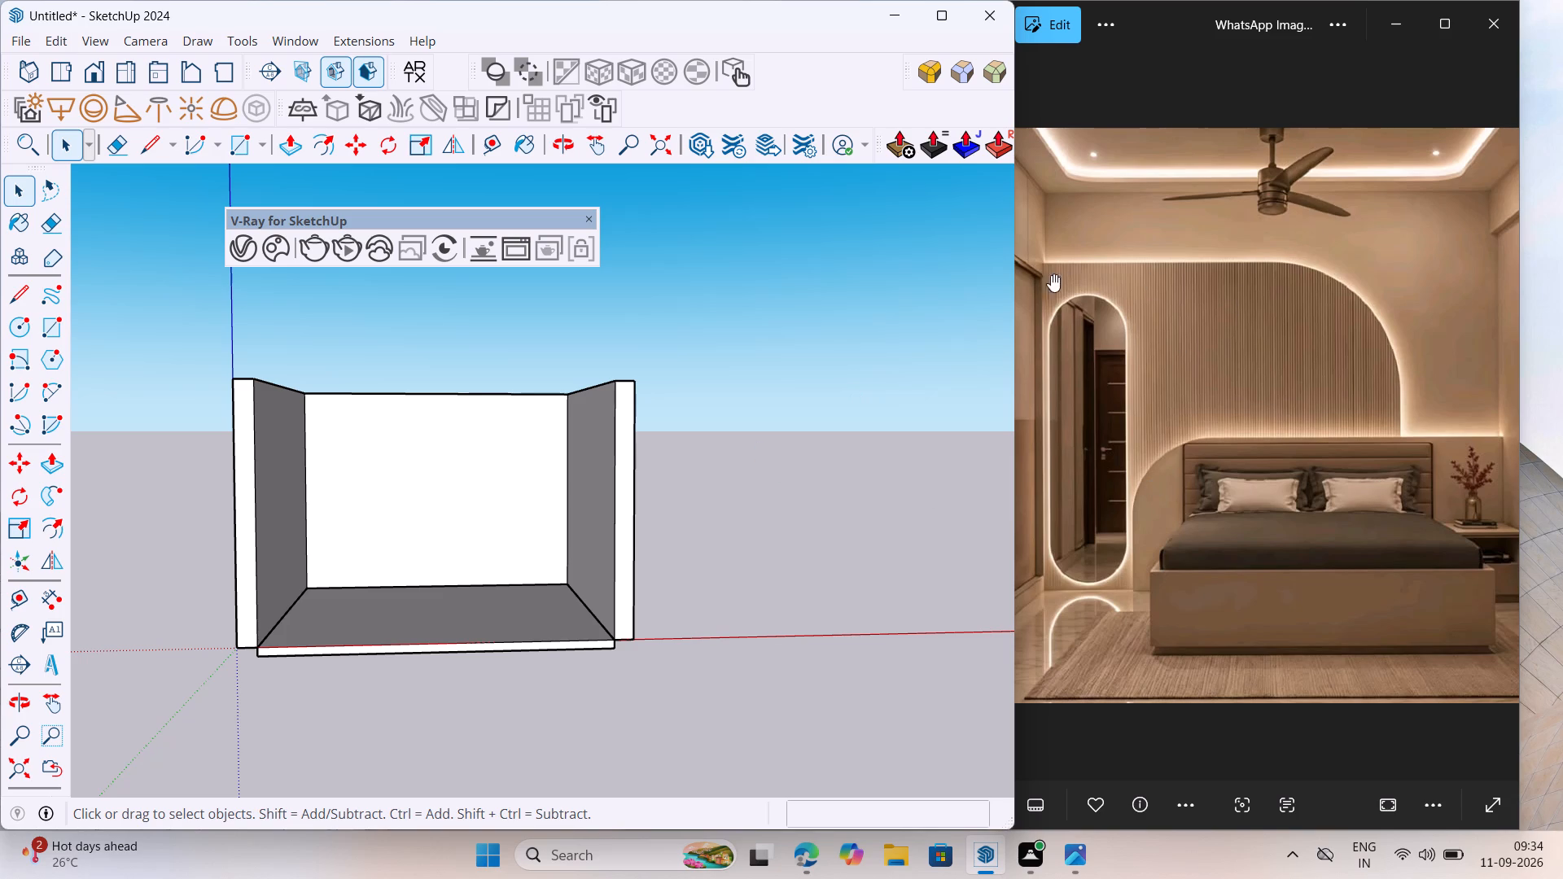
pyautogui.scroll(6, 1037, 273)
pyautogui.scroll(-7, 1093, 215)
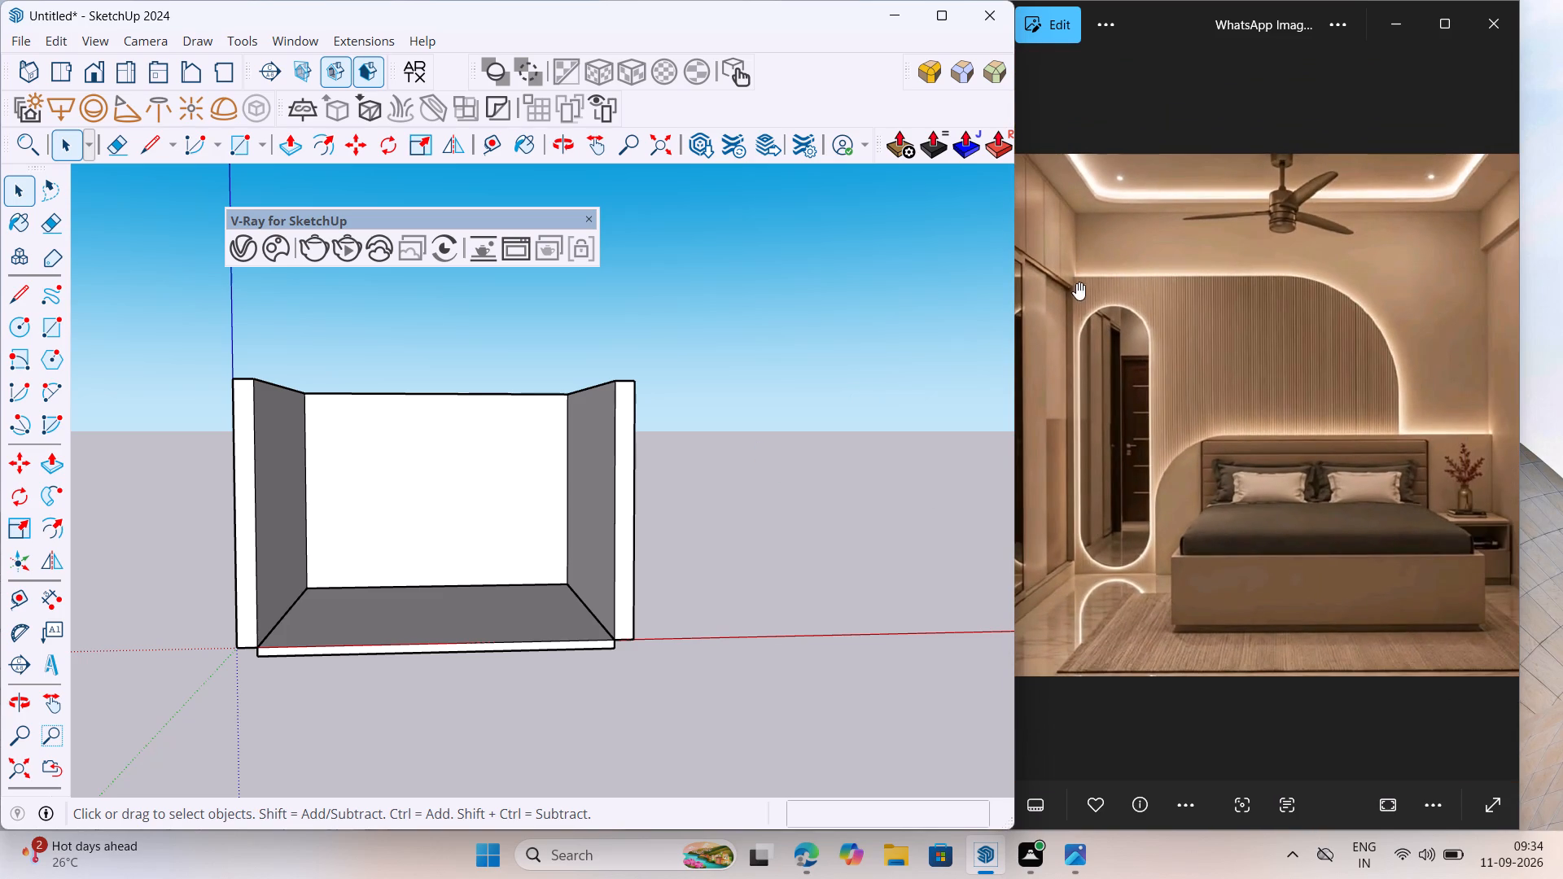
# Place two horizontal guides on the back wall, 7' and 3' above its floor edge.
pyautogui.click(25, 599)
pyautogui.scroll(7, 305, 582)
pyautogui.click(364, 588)
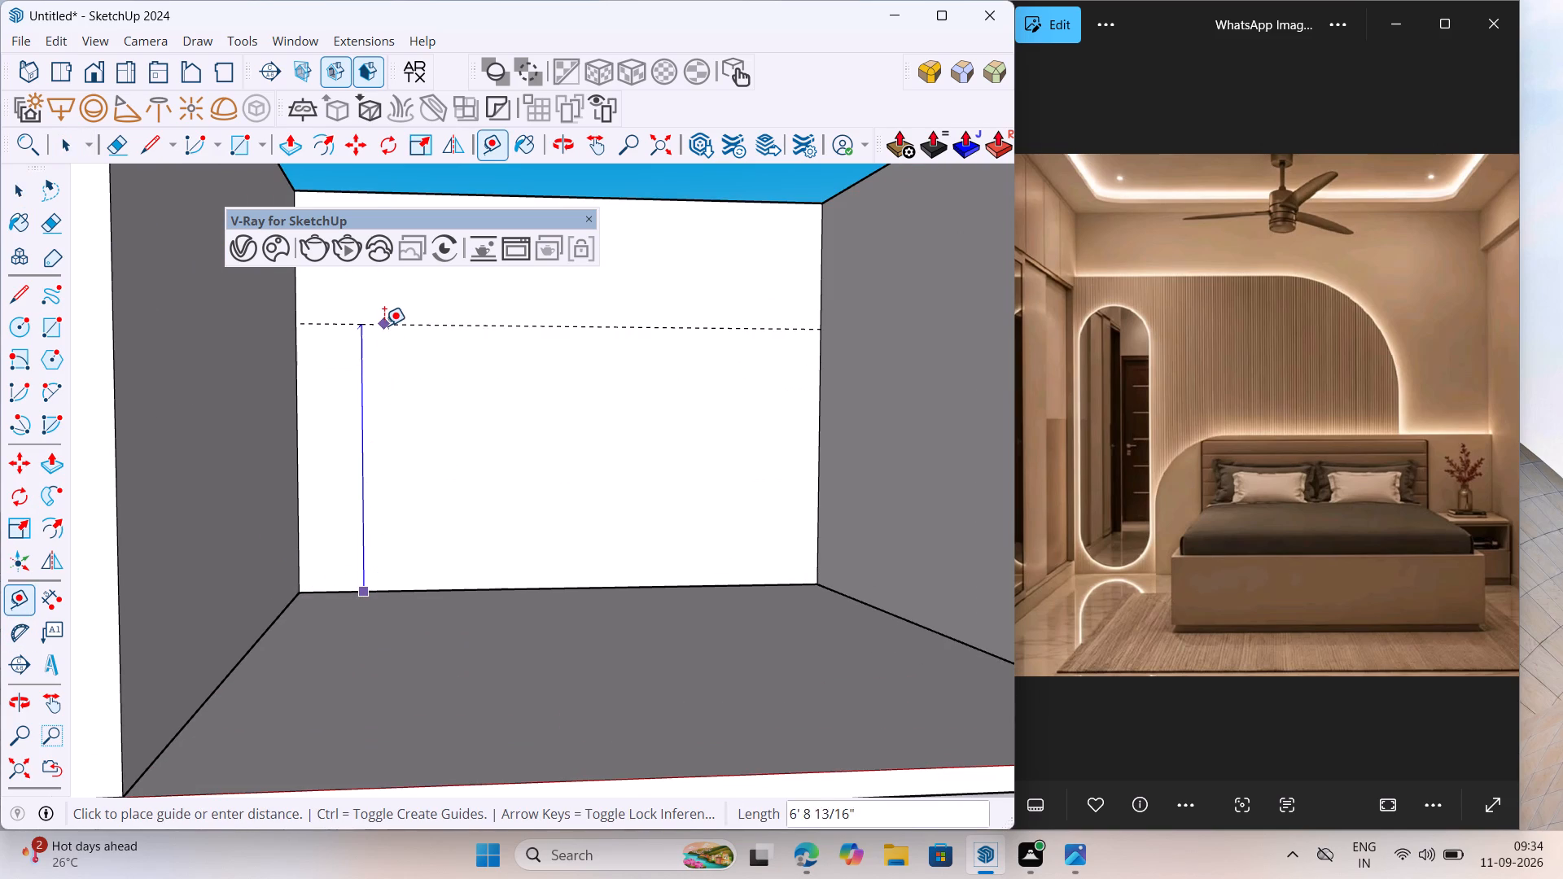
pyautogui.write("7'")
pyautogui.press('Return')
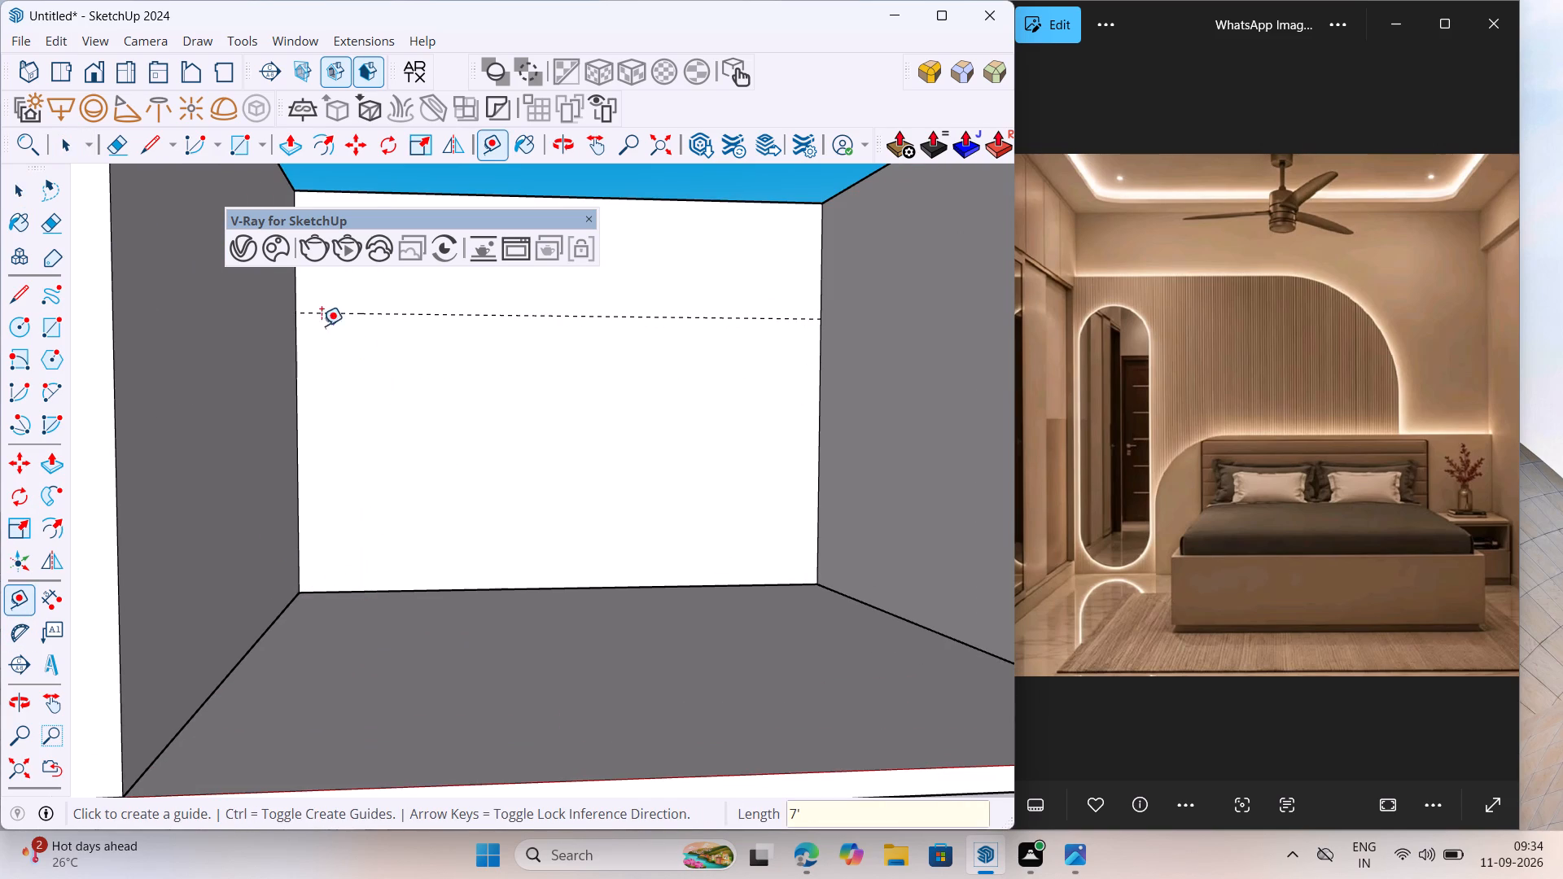
pyautogui.scroll(-5, 370, 404)
pyautogui.scroll(5, 520, 523)
pyautogui.click(556, 527)
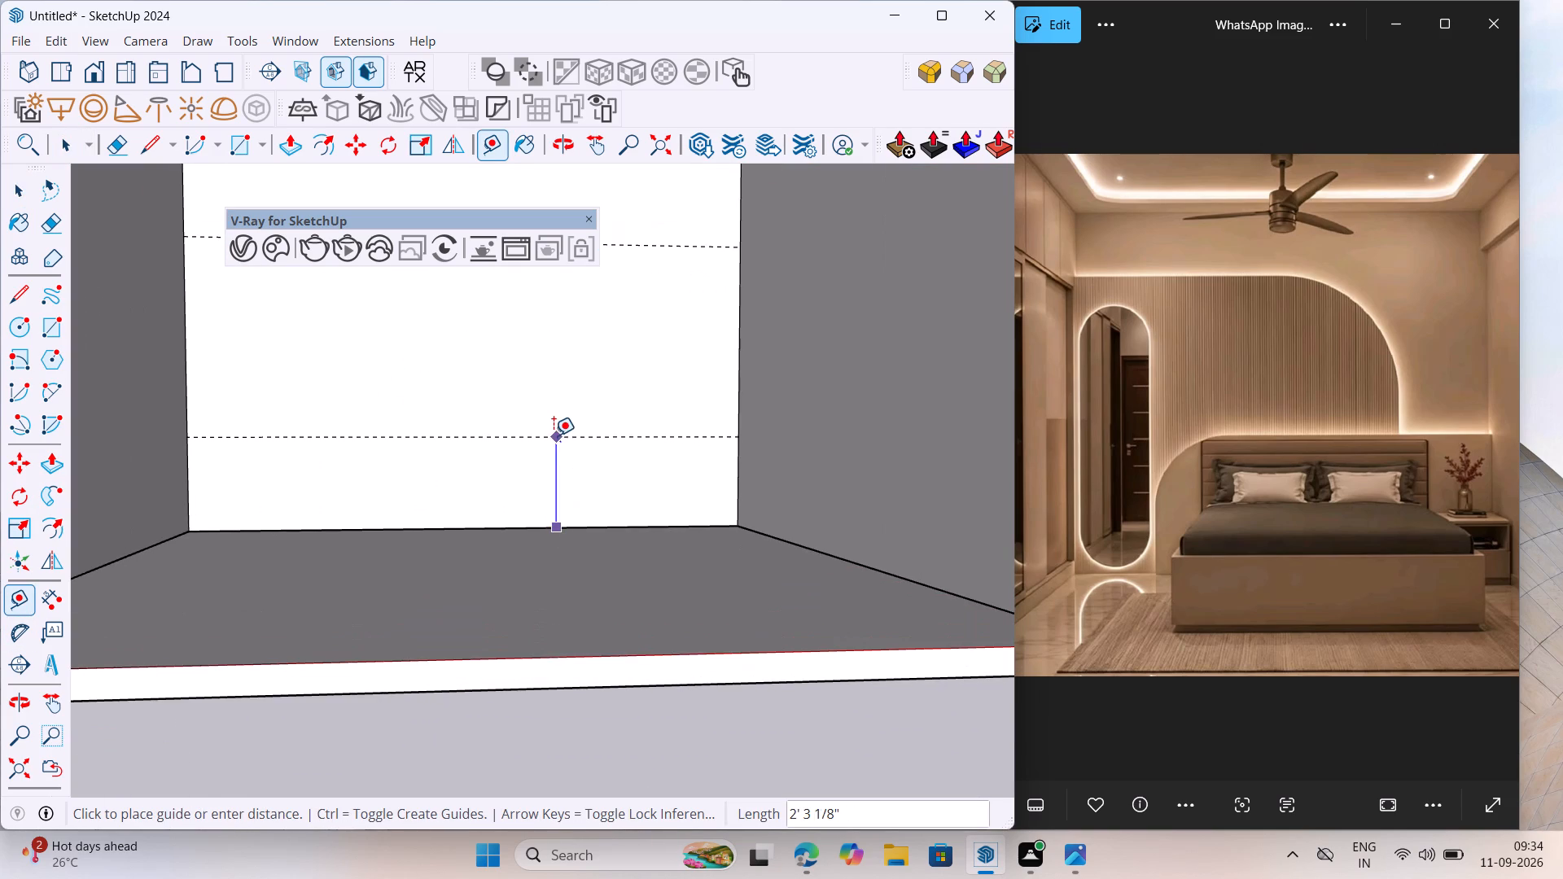
pyautogui.write("3'")
pyautogui.press('Return')
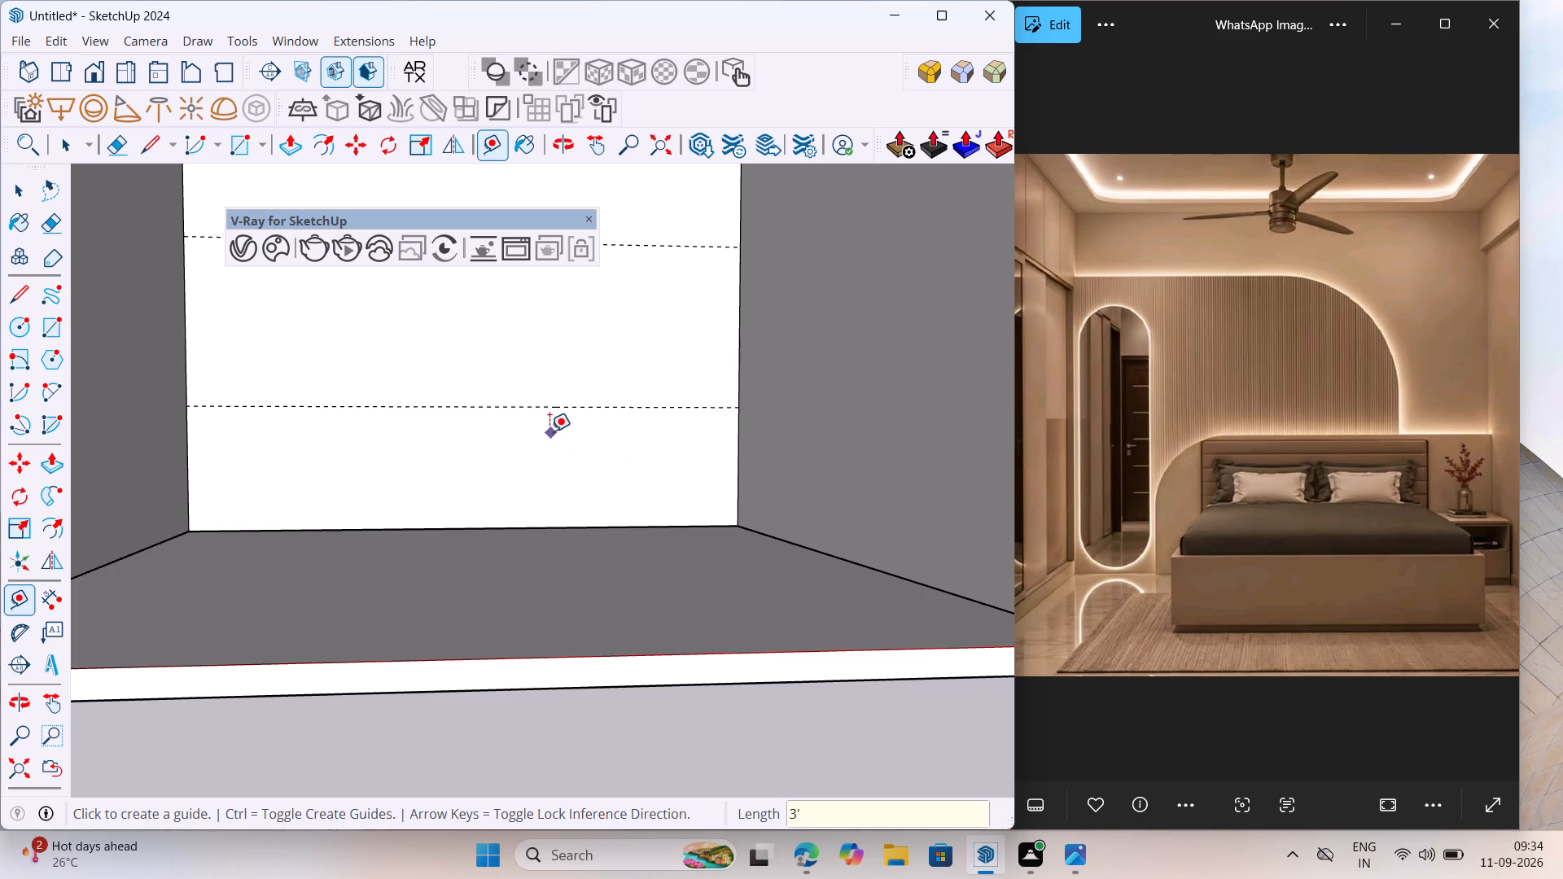
# Place a vertical guide 3' from the back wall's left edge and another 6" from that guide toward the edge.
pyautogui.scroll(-6, 567, 503)
pyautogui.moveTo(535, 501); pyautogui.dragTo(541, 562, button='middle')
pyautogui.scroll(6, 406, 466)
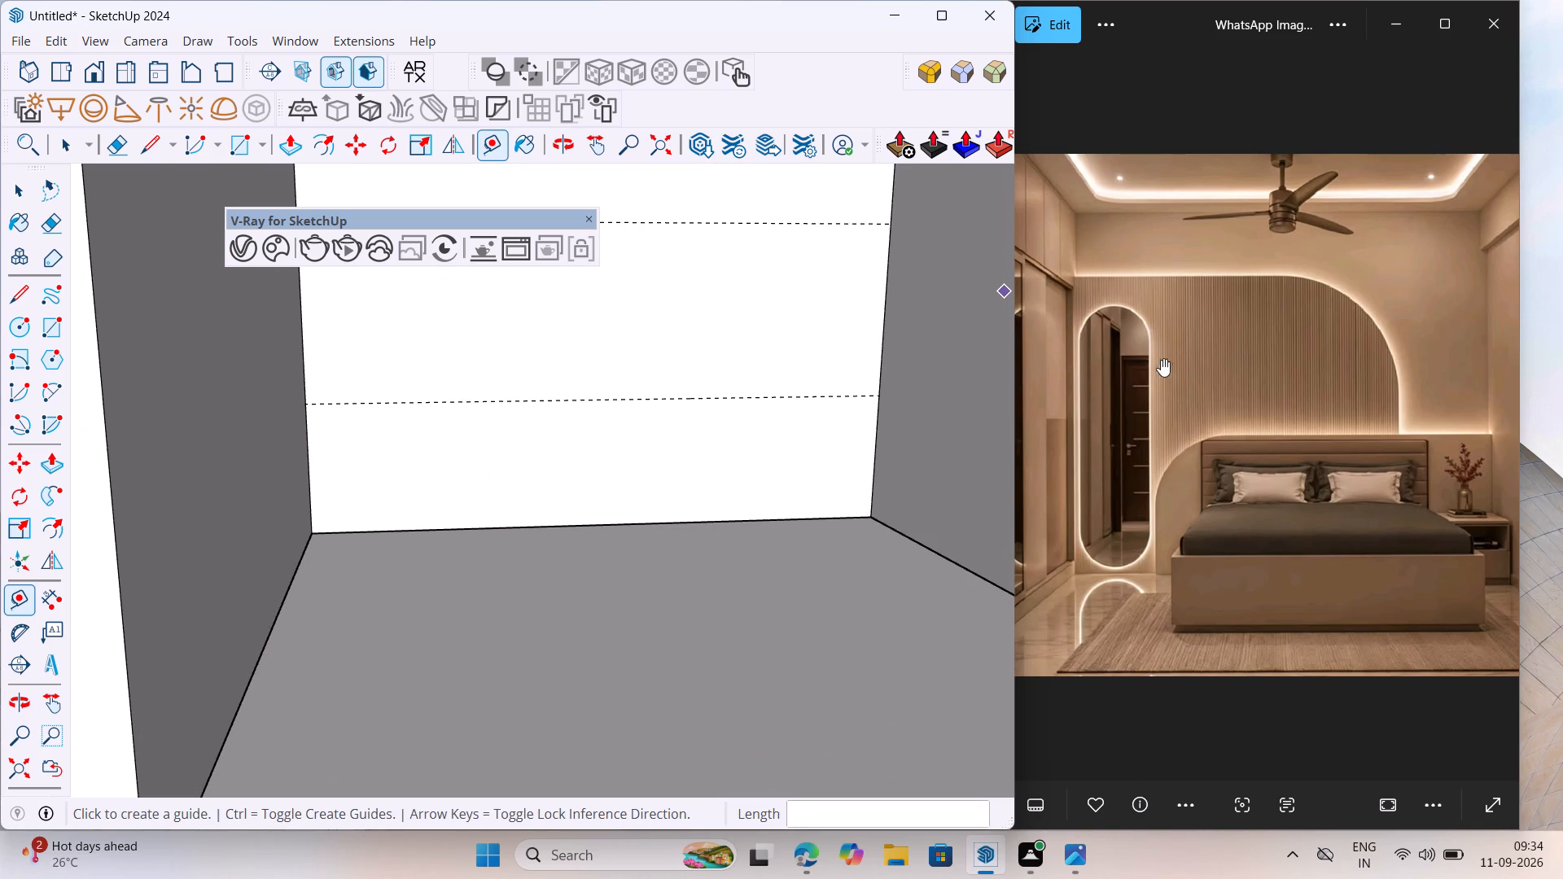
pyautogui.click(303, 439)
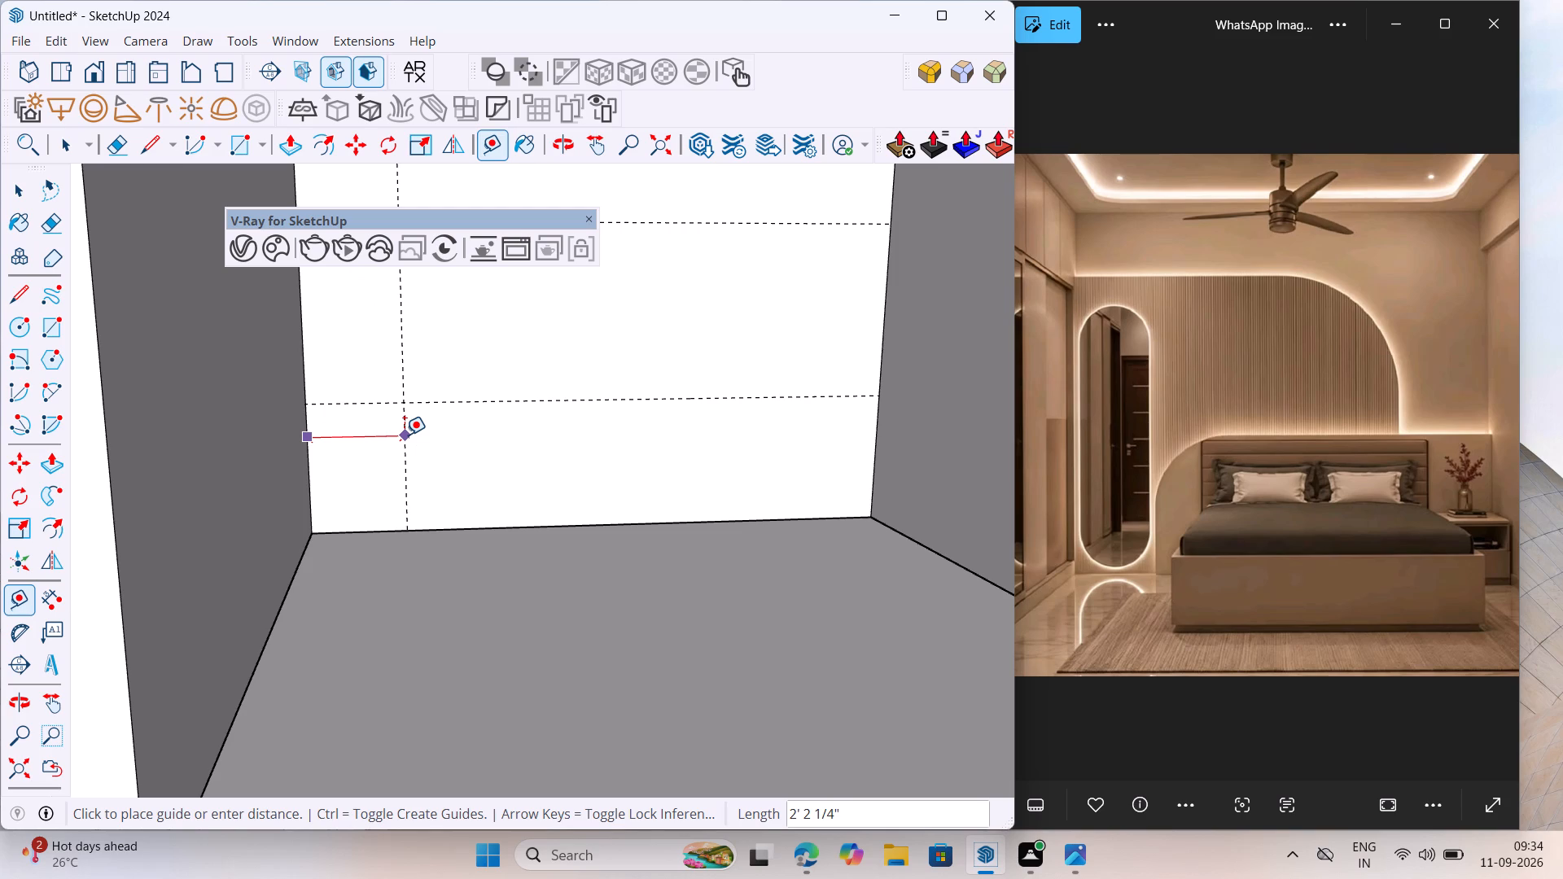
pyautogui.write("3'")
pyautogui.press('Return')
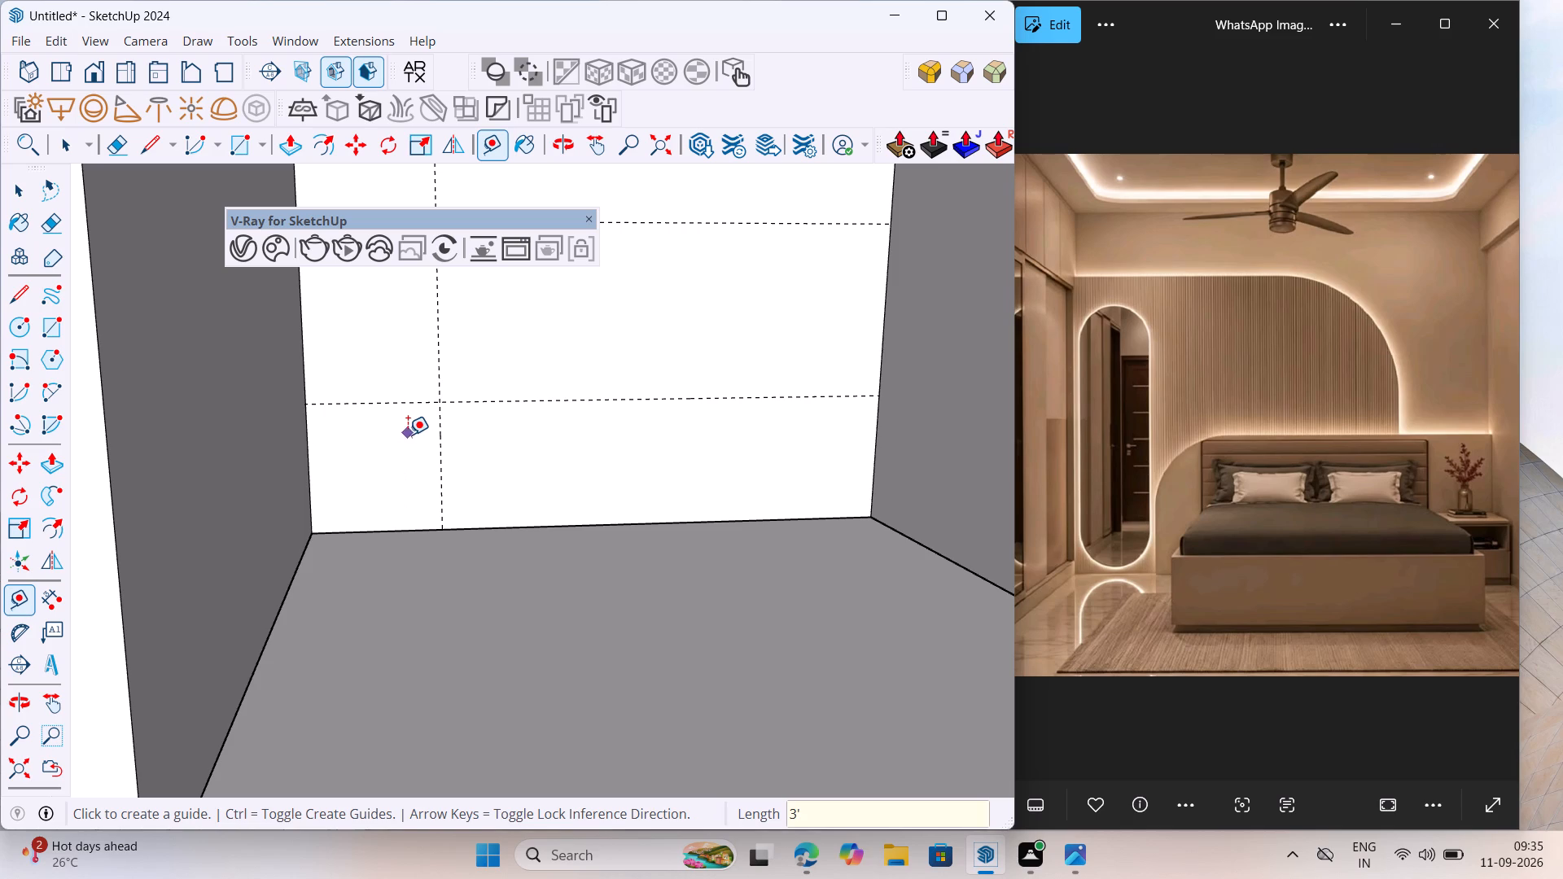
pyautogui.click(441, 420)
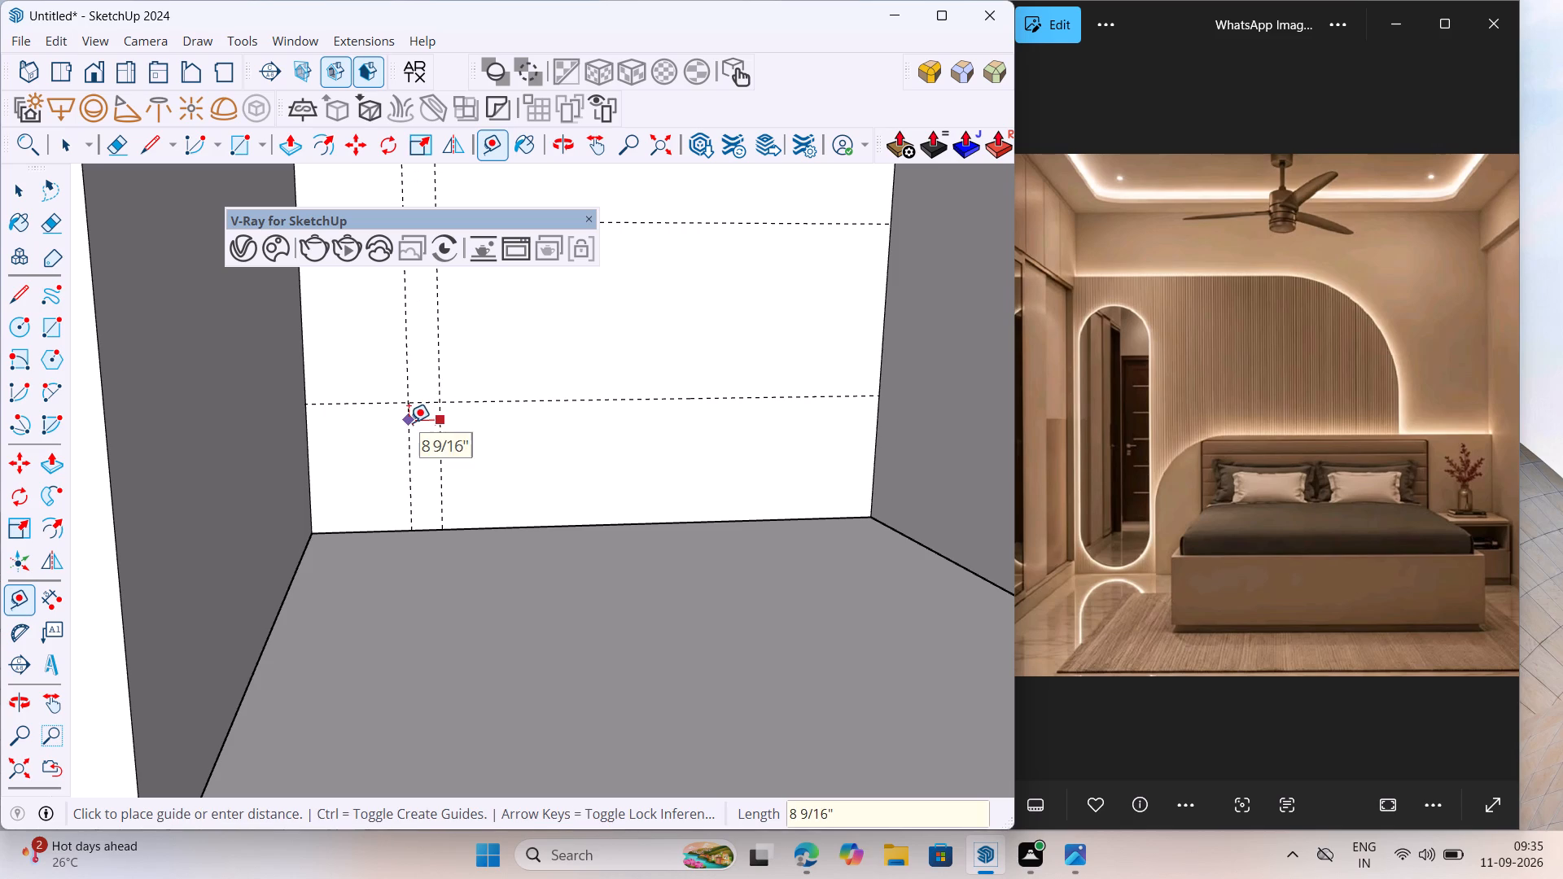
pyautogui.write('6"')
pyautogui.press('Return')
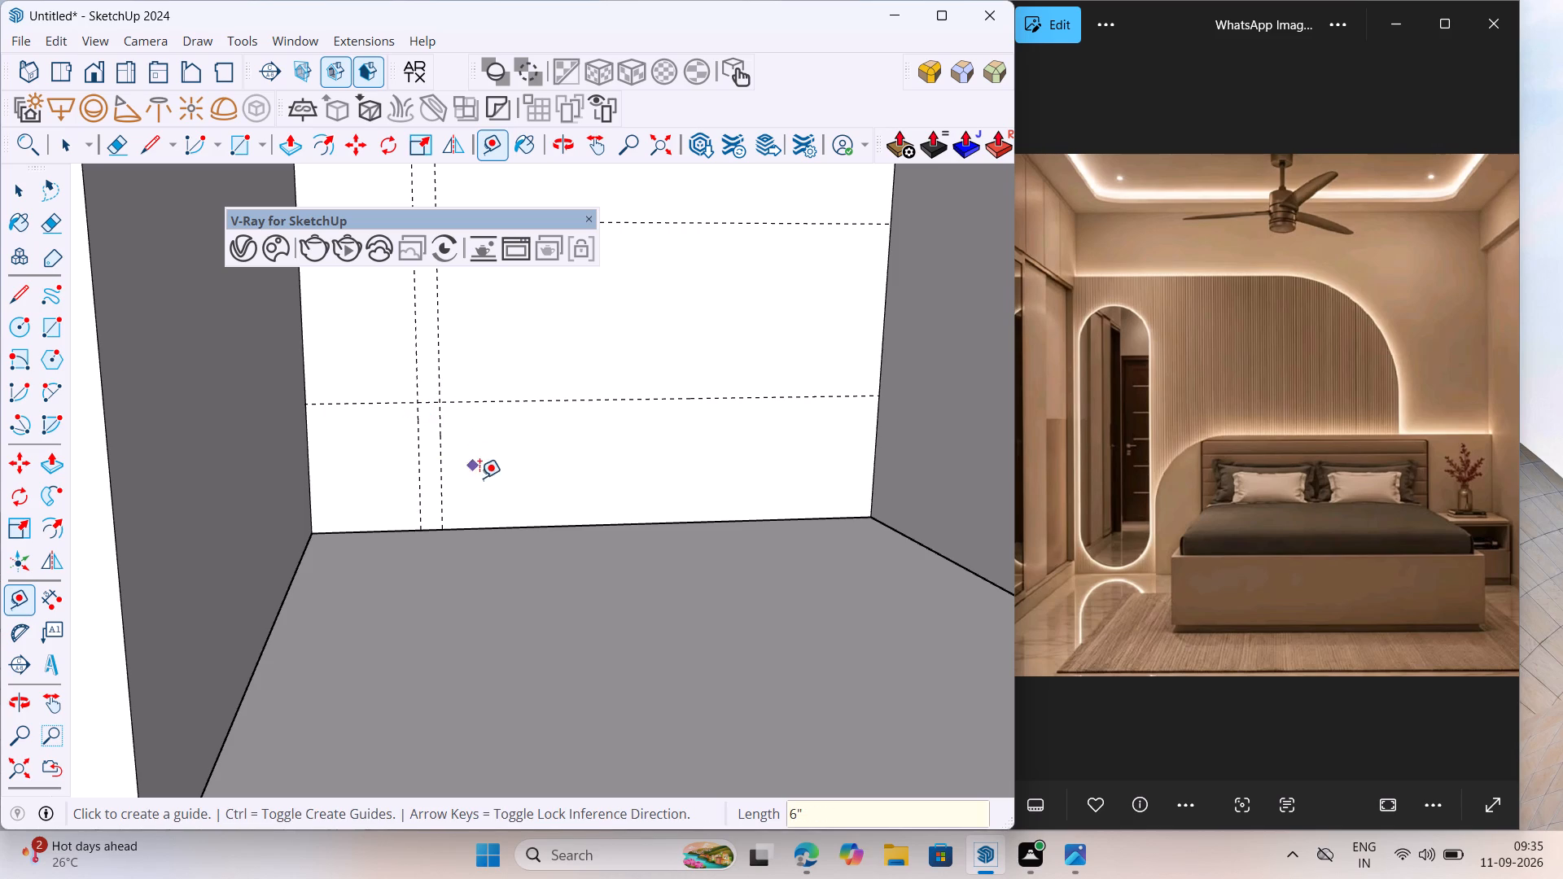
# Examine the curved fluted wall panel and its surroundings in the reference image against the guides on the back wall.
pyautogui.scroll(-3, 486, 610)
pyautogui.scroll(1, 395, 456)
pyautogui.scroll(-3, 395, 514)
pyautogui.moveTo(462, 492); pyautogui.dragTo(424, 488, button='middle')
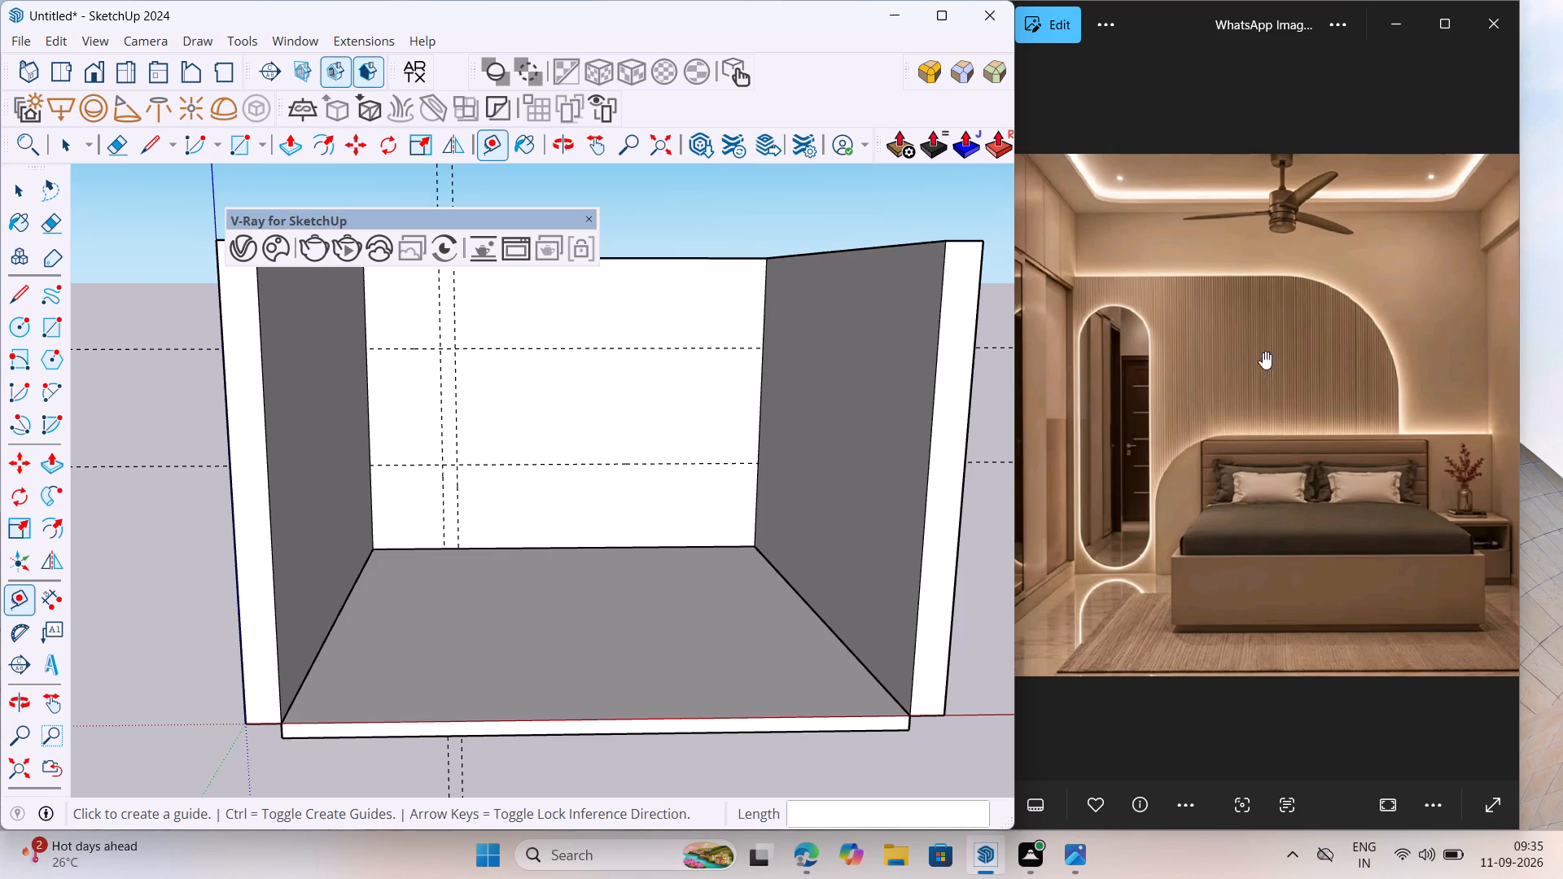
pyautogui.scroll(4, 1222, 326)
pyautogui.scroll(-2, 1249, 333)
pyautogui.scroll(7, 1250, 281)
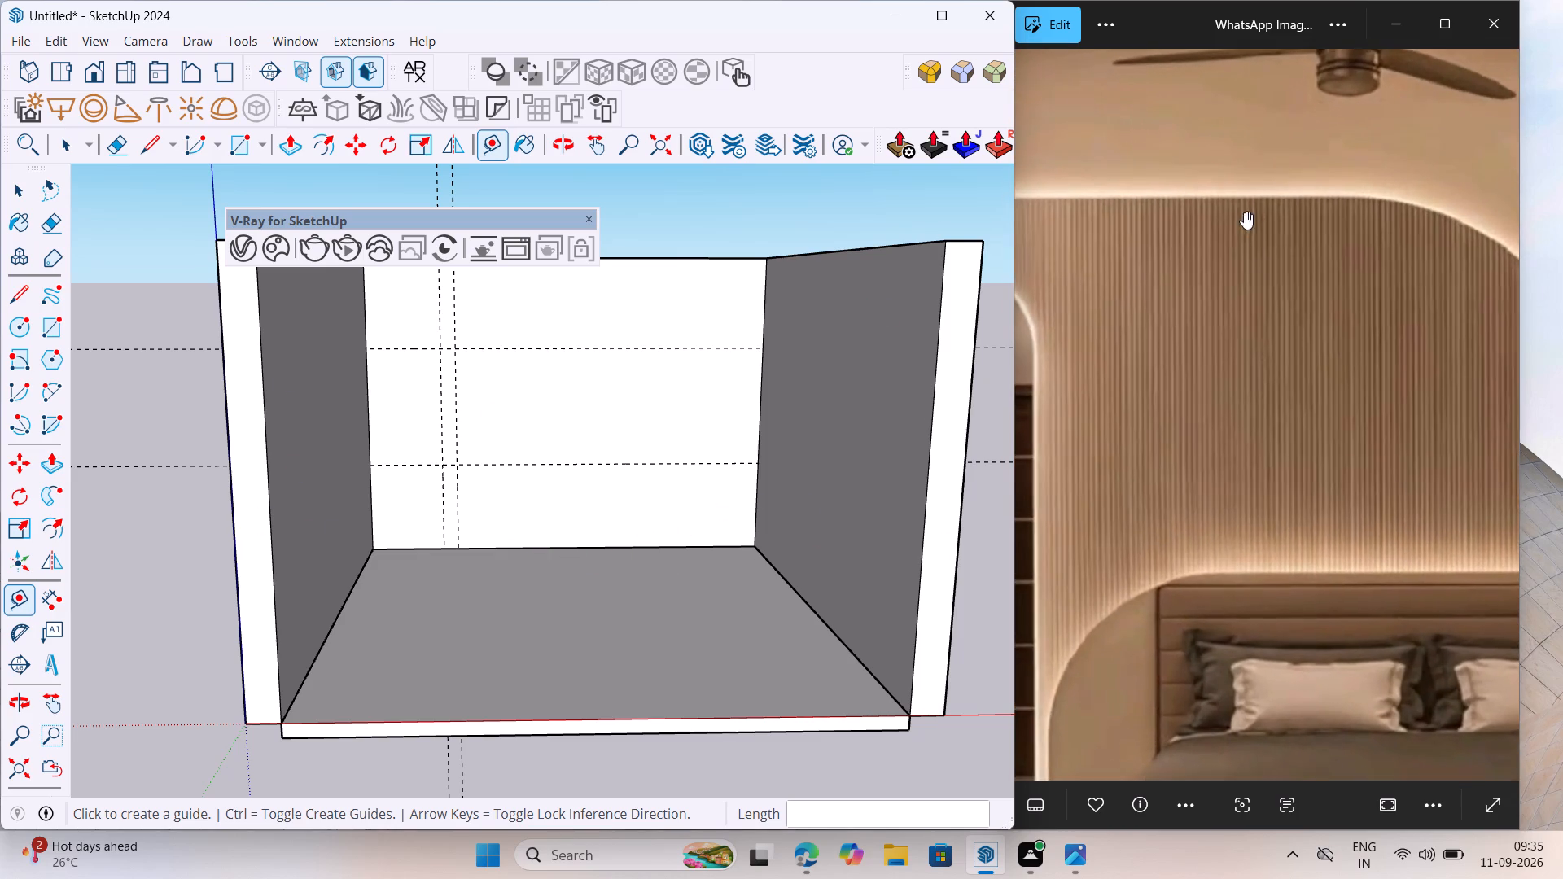
pyautogui.scroll(13, 1233, 226)
pyautogui.scroll(-13, 1239, 204)
pyautogui.scroll(-5, 1222, 326)
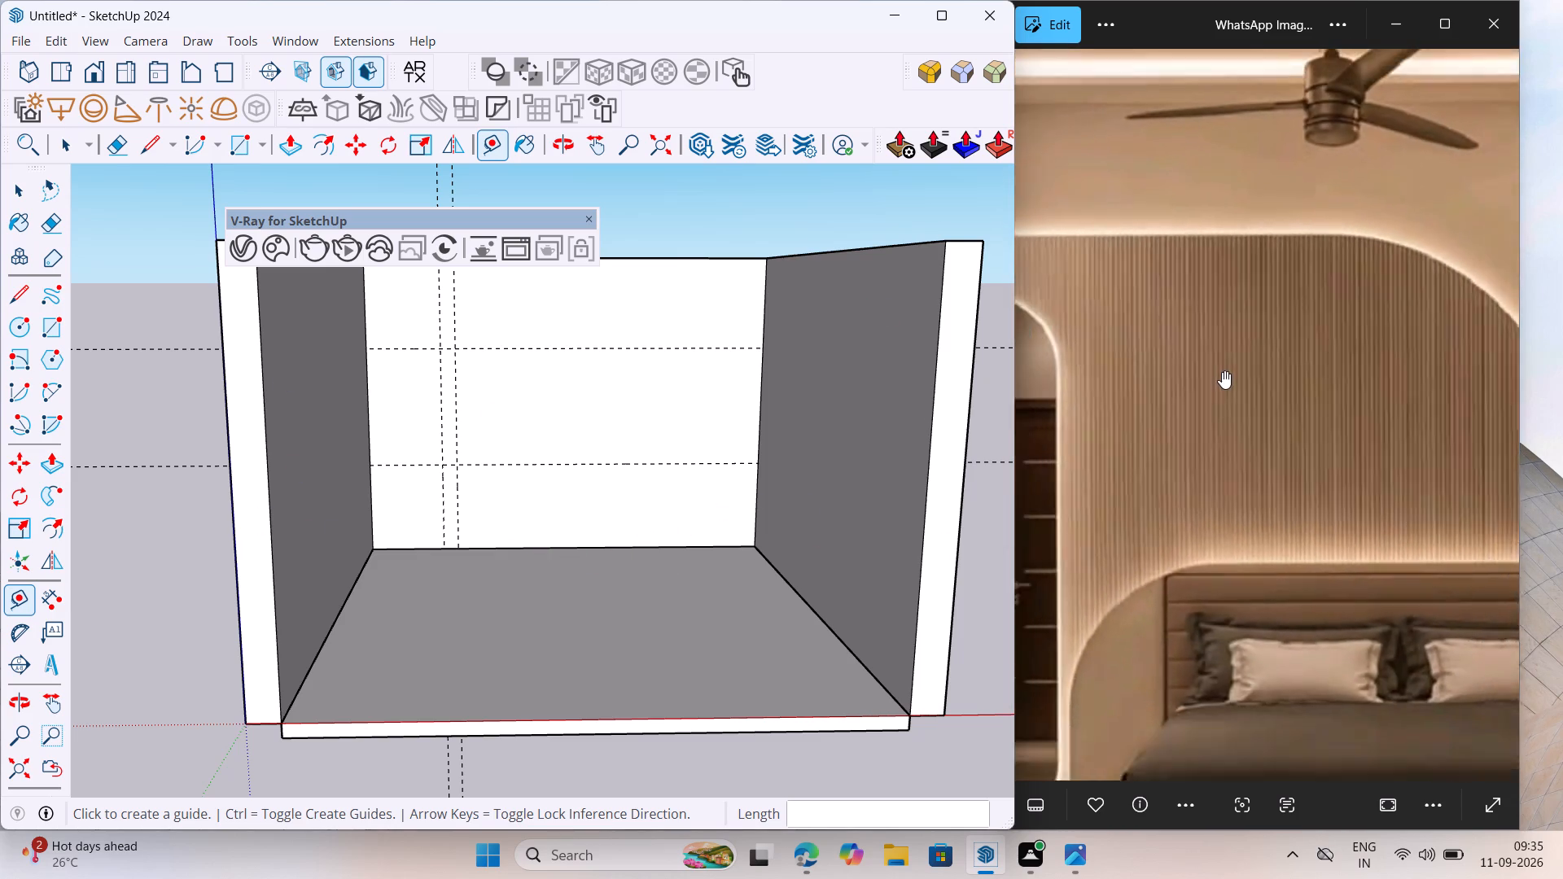
pyautogui.scroll(-4, 1220, 352)
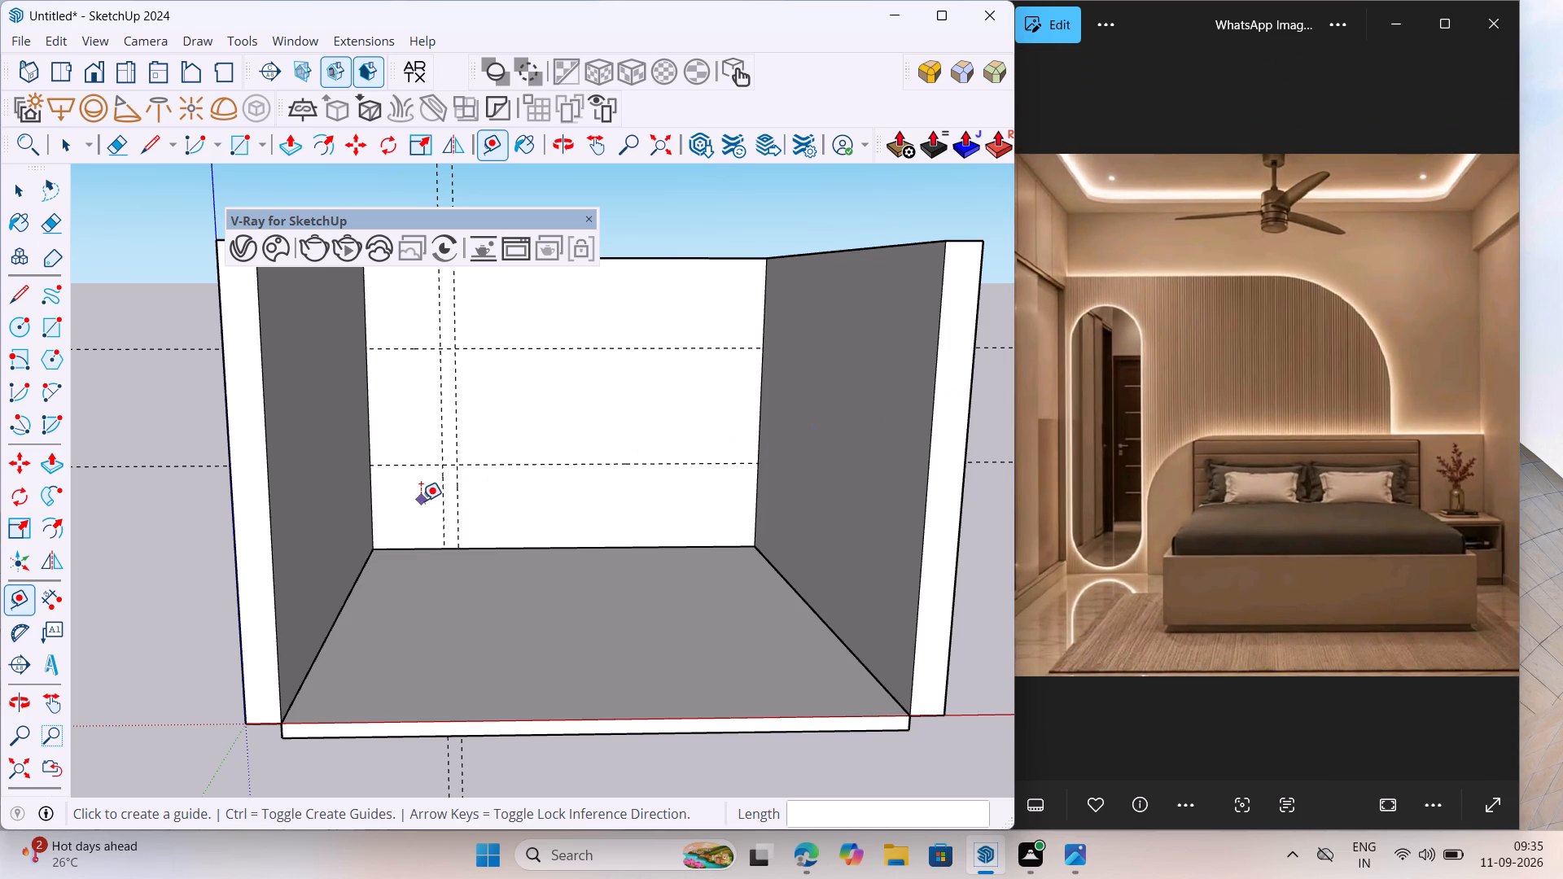
# Place a vertical guide on the back wall 3' from its right edge.
pyautogui.click(764, 373)
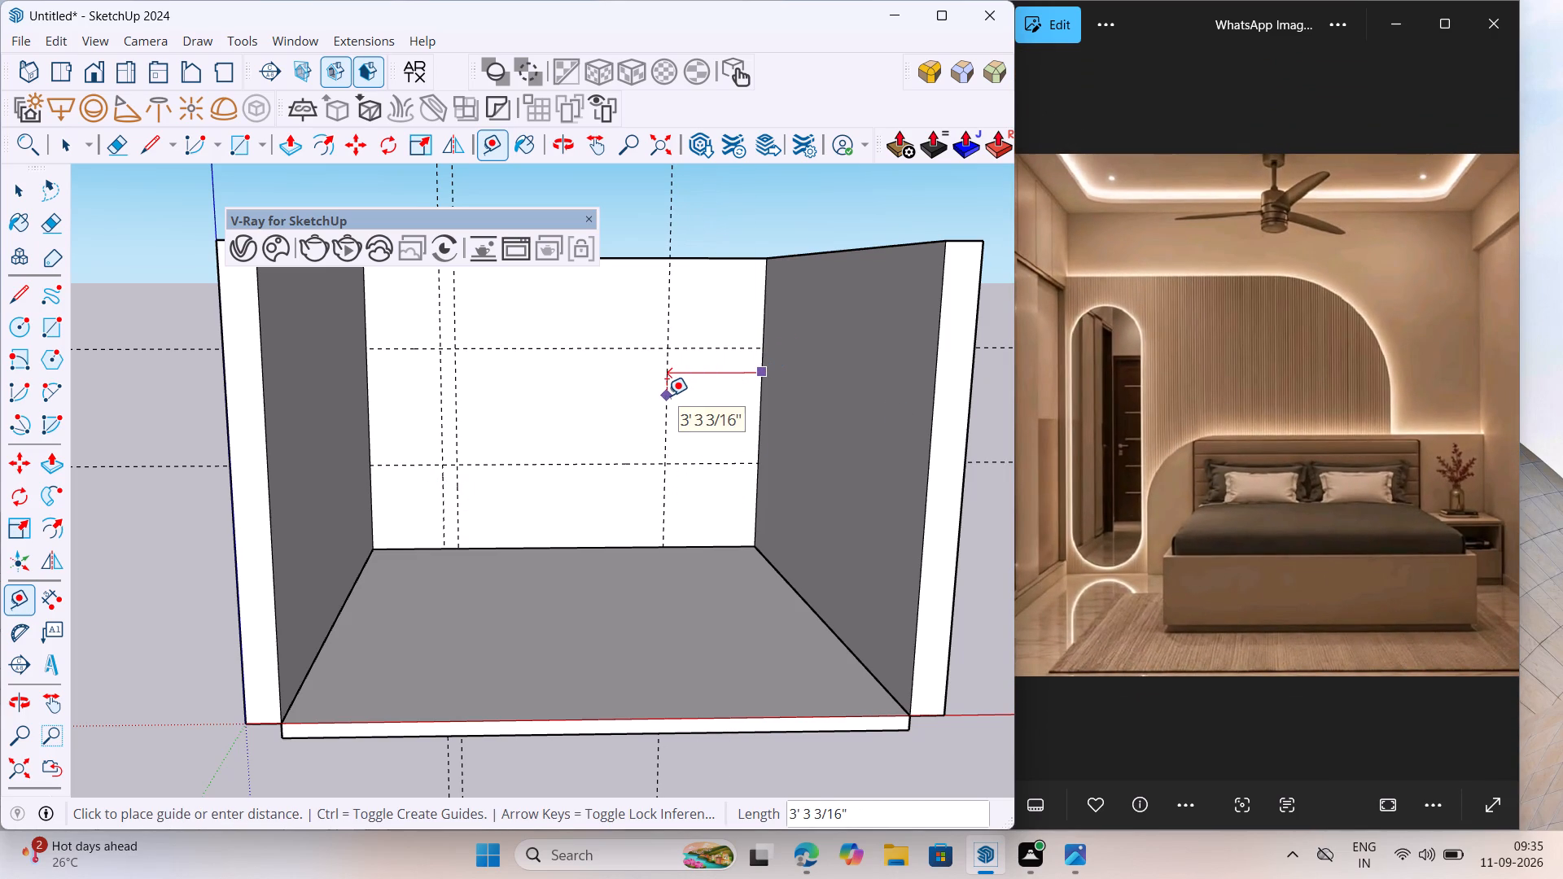
pyautogui.write("3'")
pyautogui.press('Return')
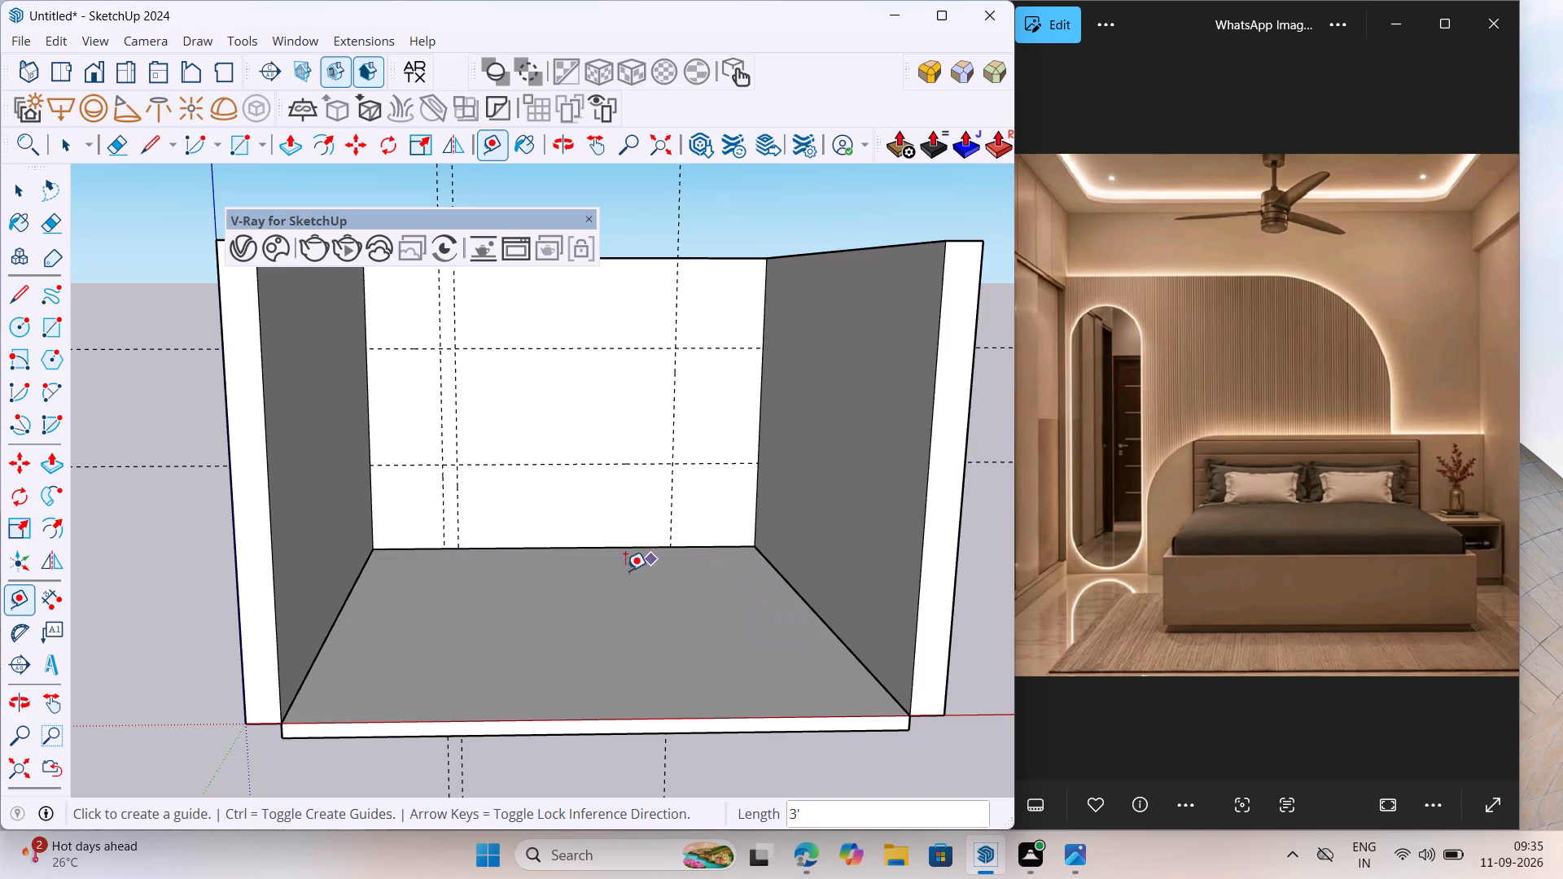
pyautogui.scroll(-4, 620, 633)
pyautogui.scroll(6, 563, 442)
pyautogui.press('space')
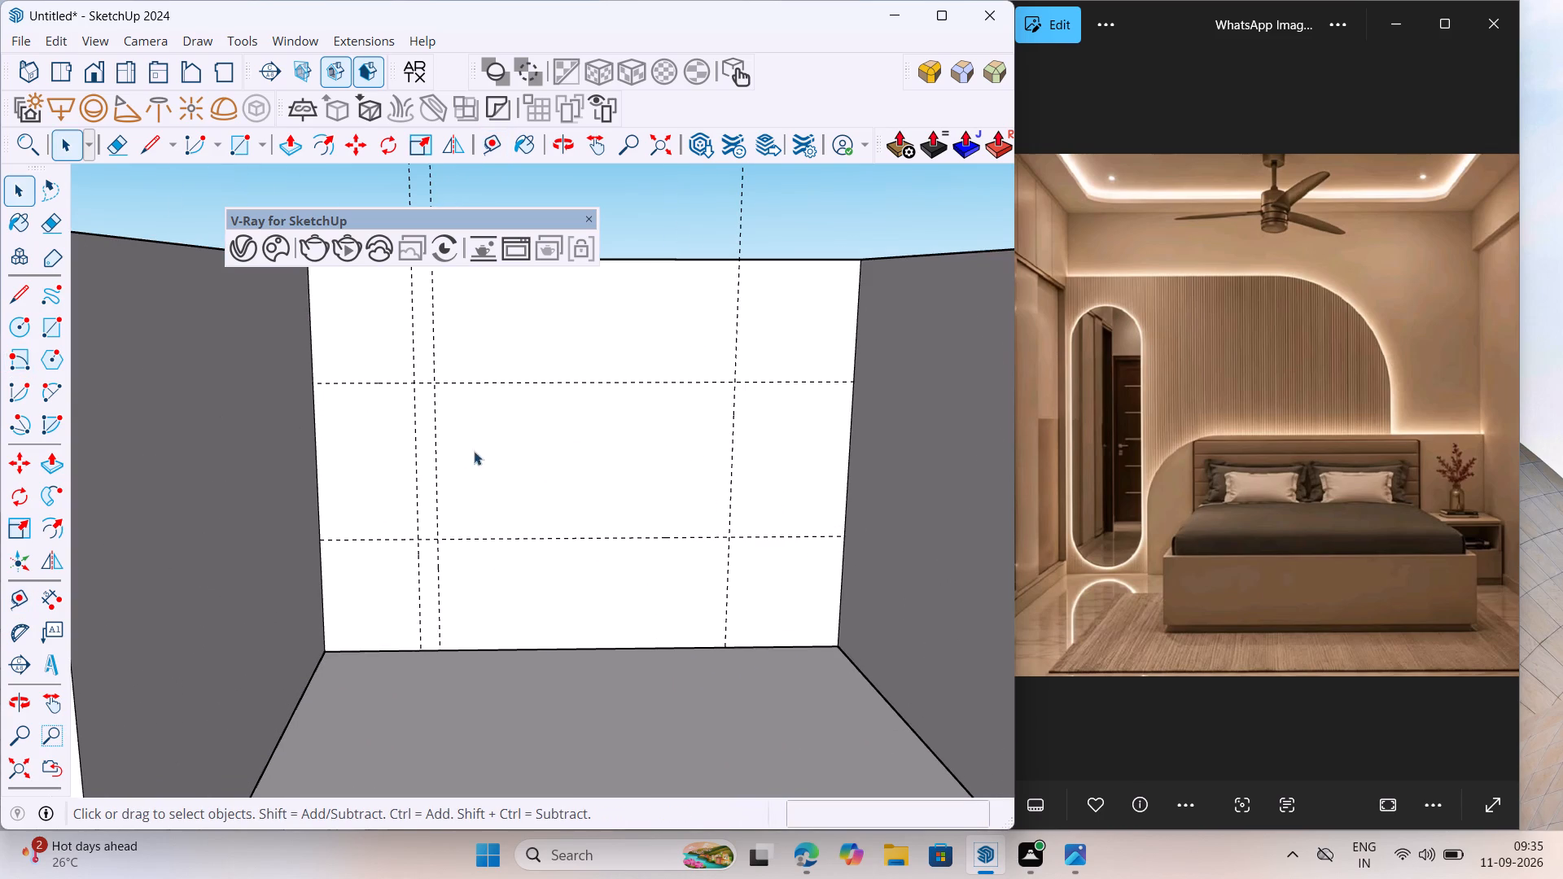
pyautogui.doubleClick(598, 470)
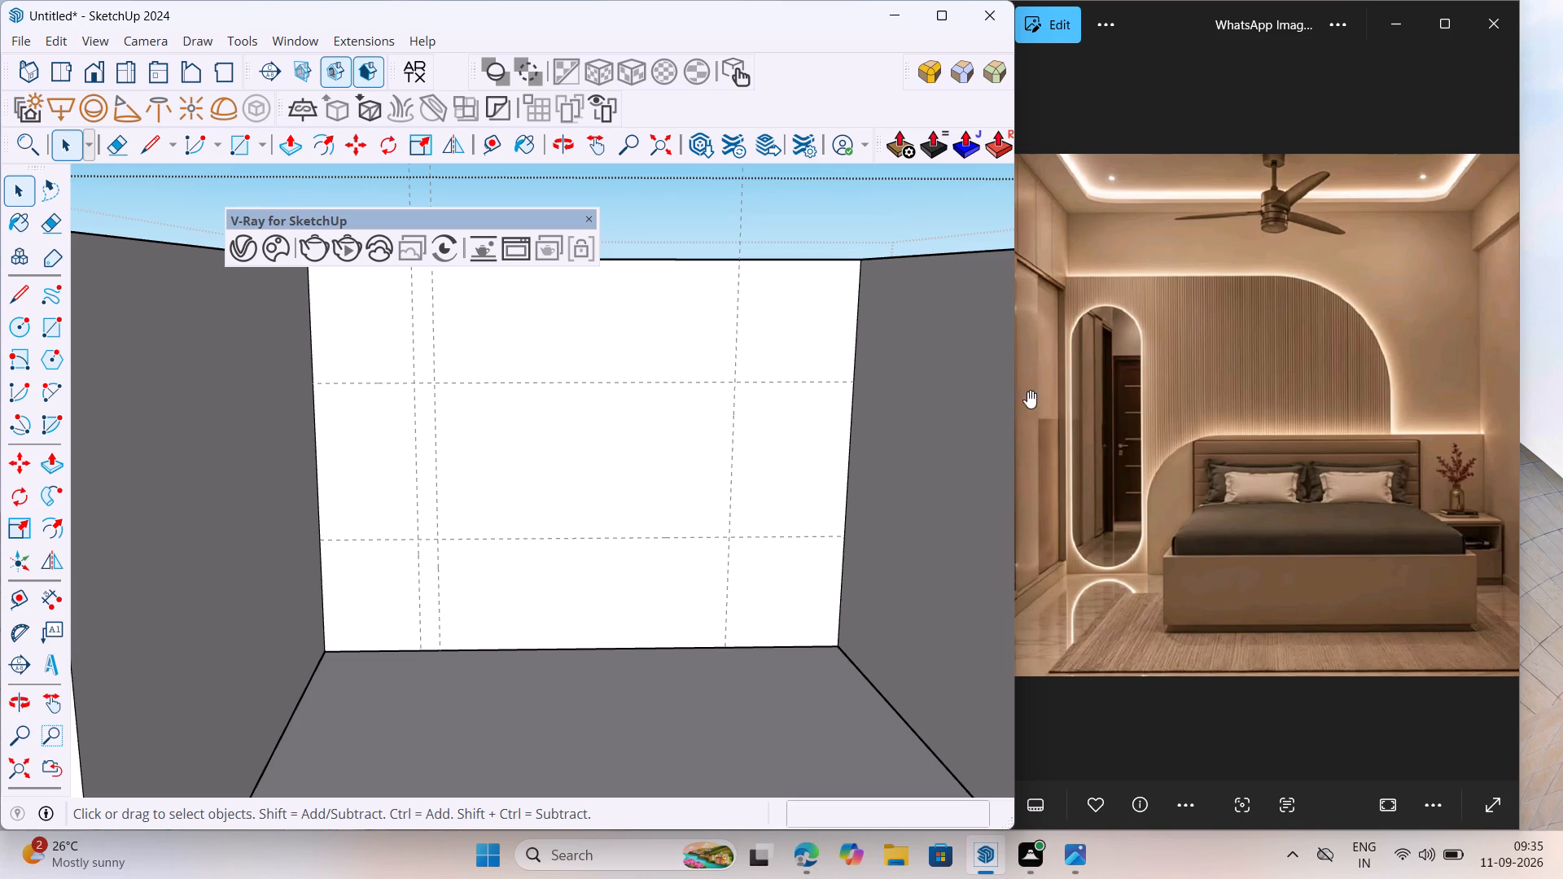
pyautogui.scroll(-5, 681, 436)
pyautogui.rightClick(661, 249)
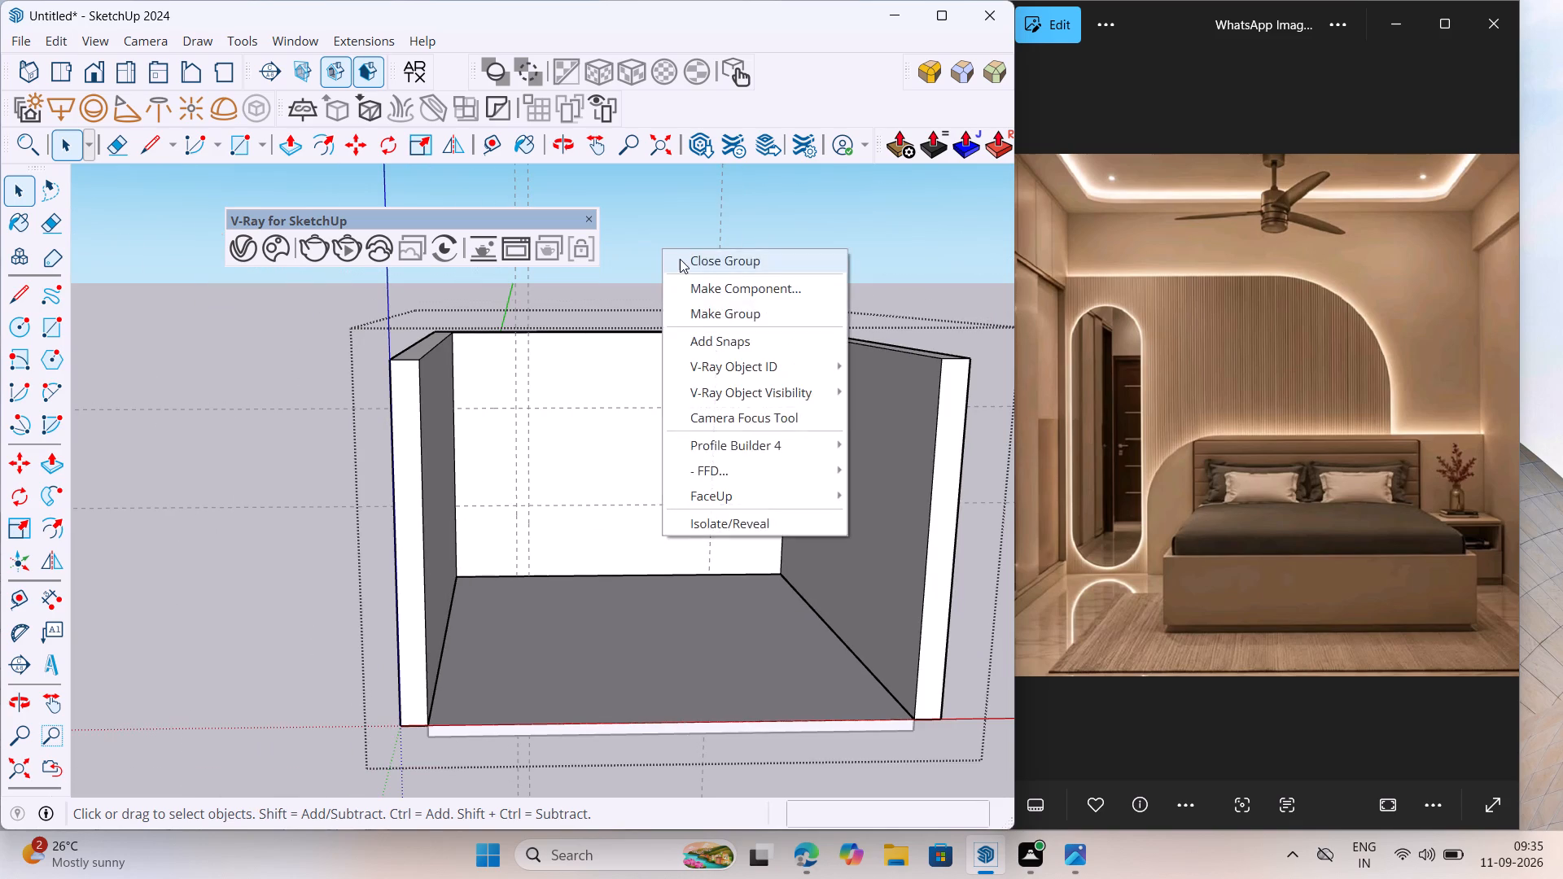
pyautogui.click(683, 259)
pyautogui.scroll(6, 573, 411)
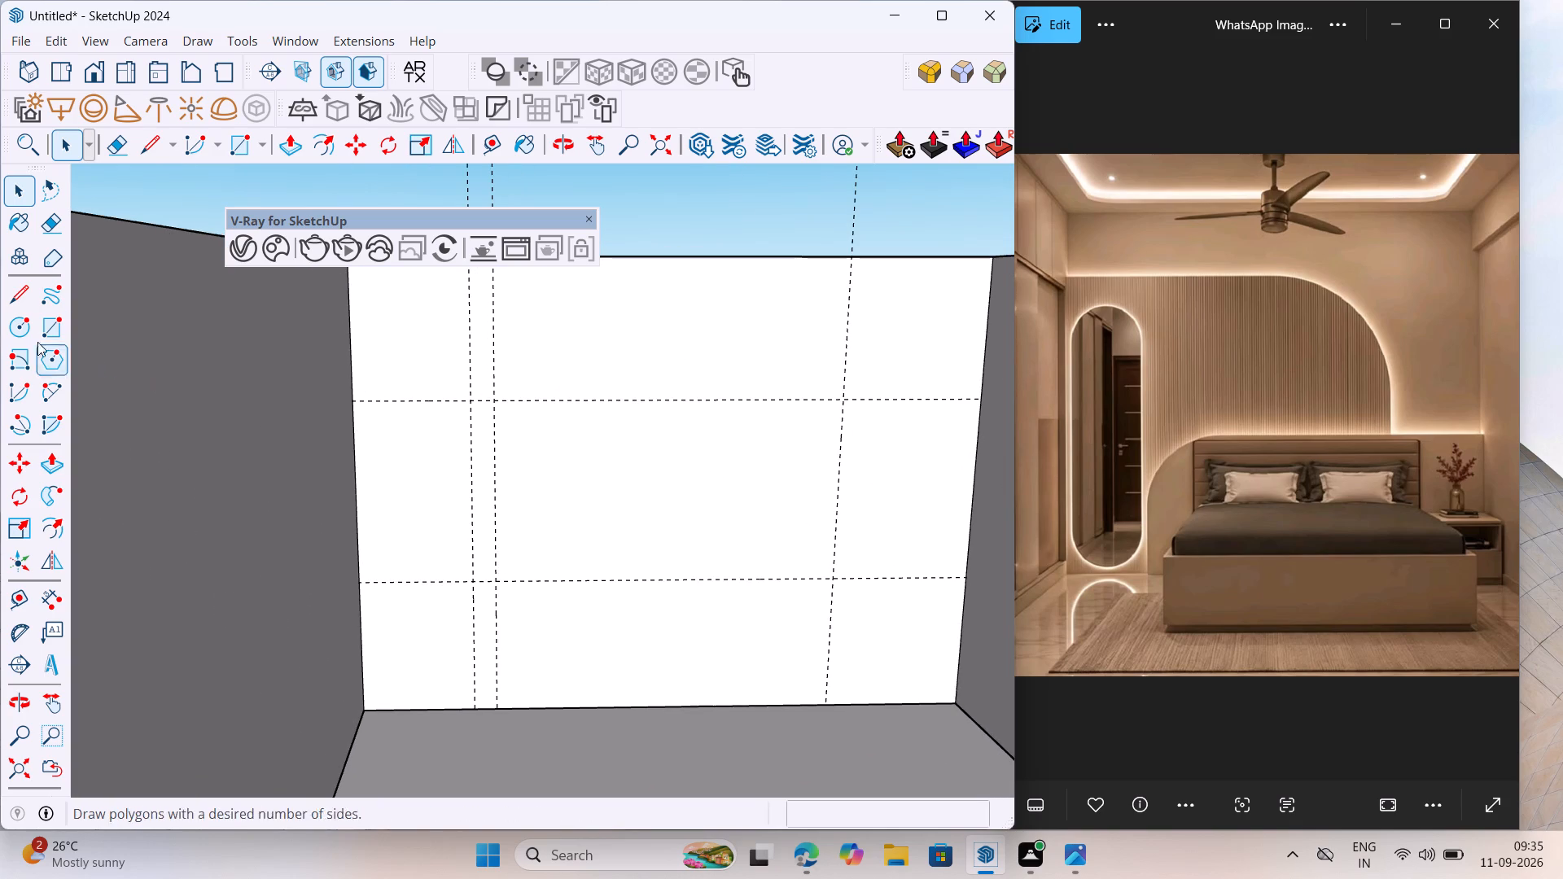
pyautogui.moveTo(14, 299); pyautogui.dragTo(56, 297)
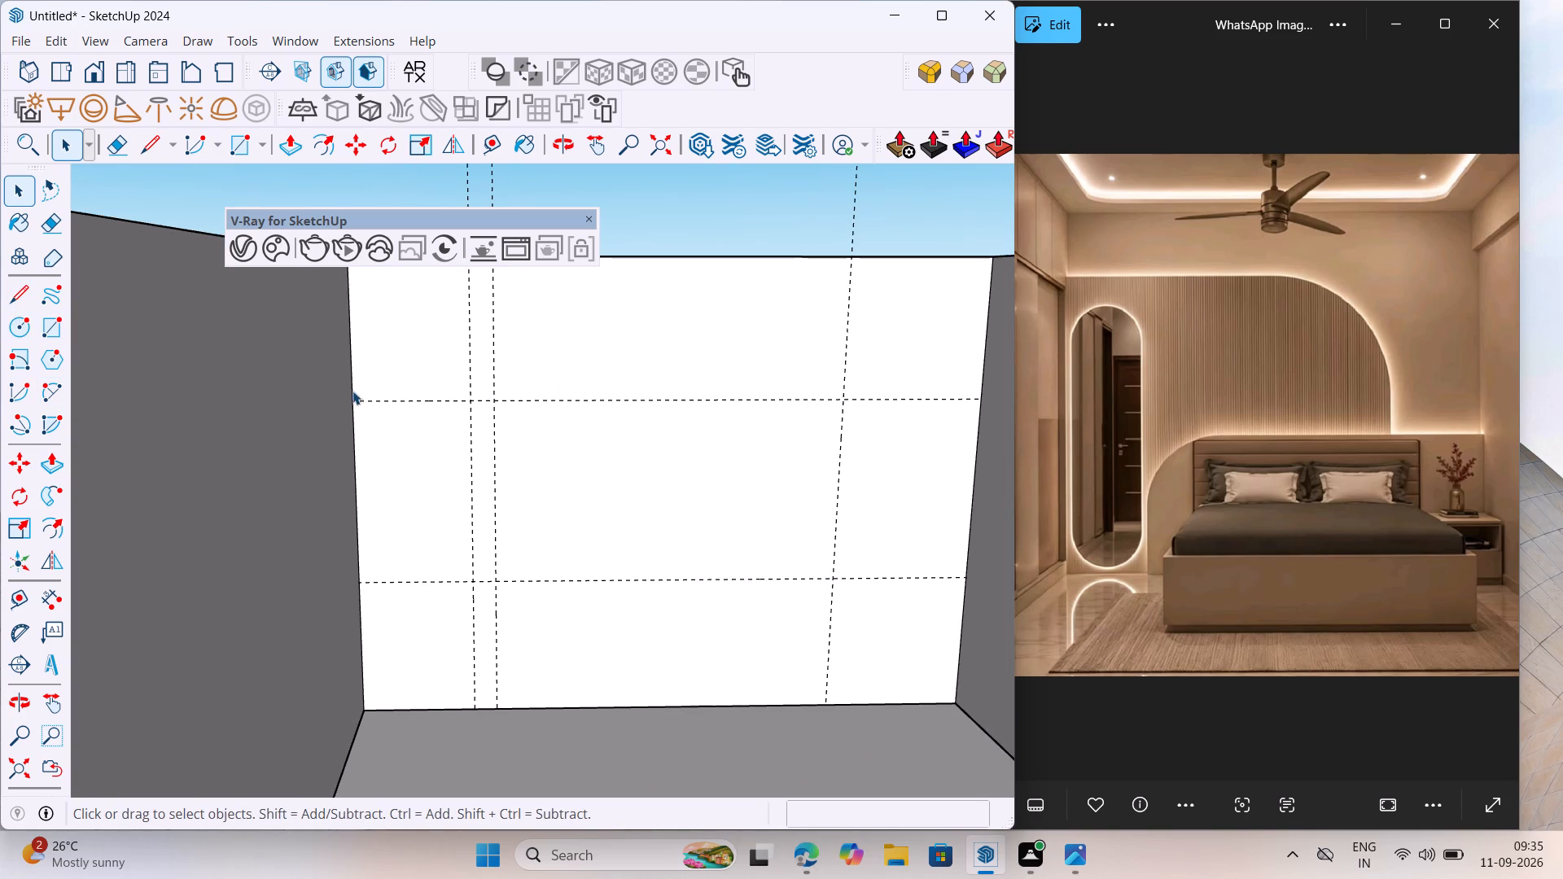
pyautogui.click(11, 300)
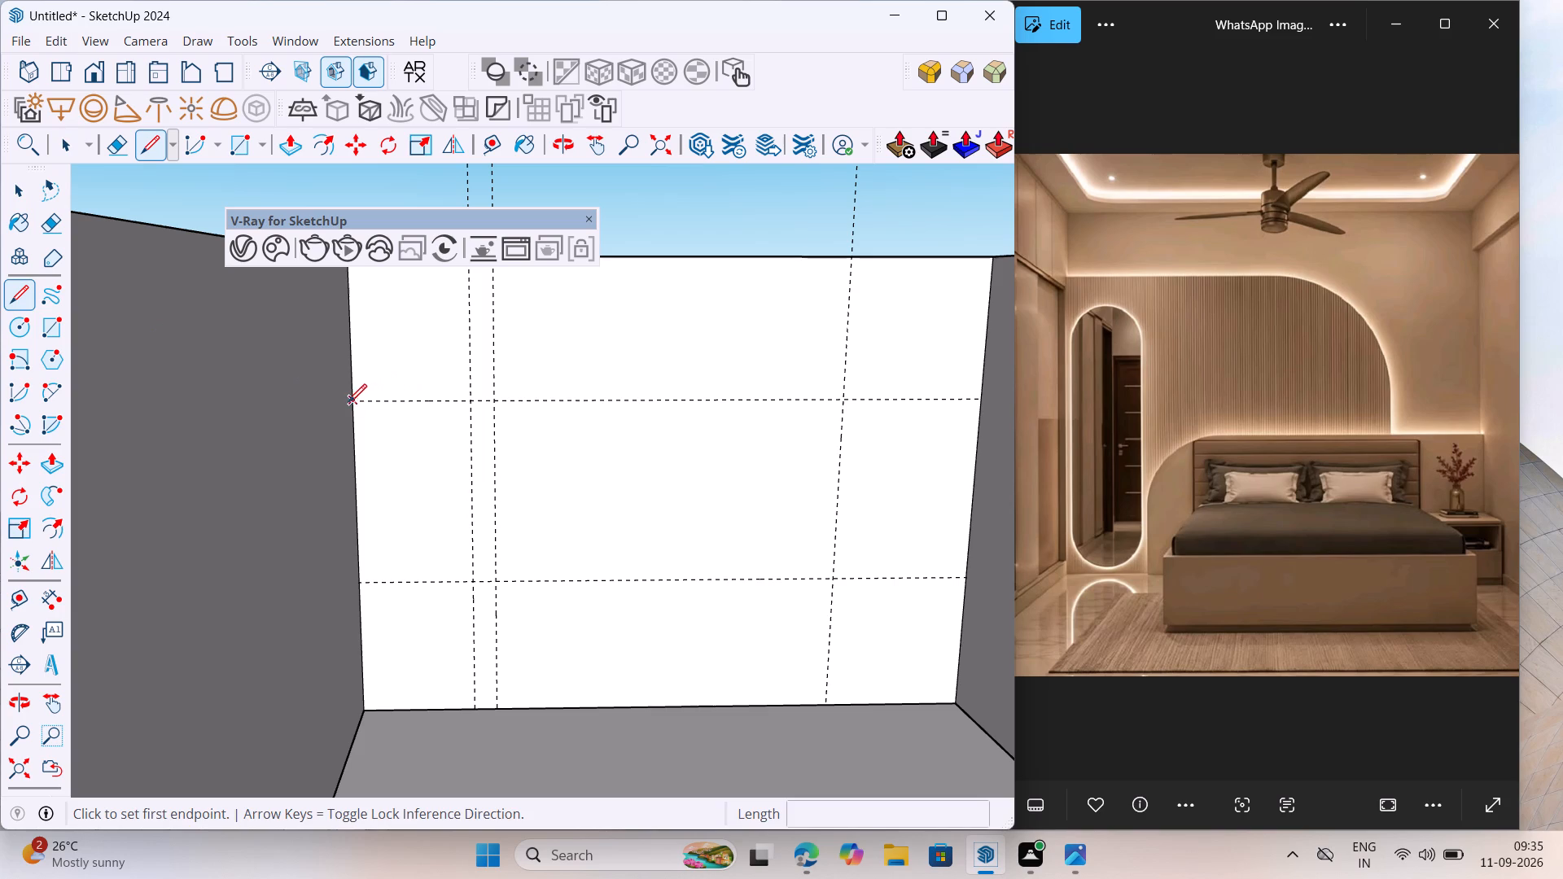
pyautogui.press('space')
# Draw the panel outline on the back wall along the 7' guide to the 3' right-hand guide, then down to the floor.
pyautogui.tripleClick(439, 373)
pyautogui.doubleClick(439, 369)
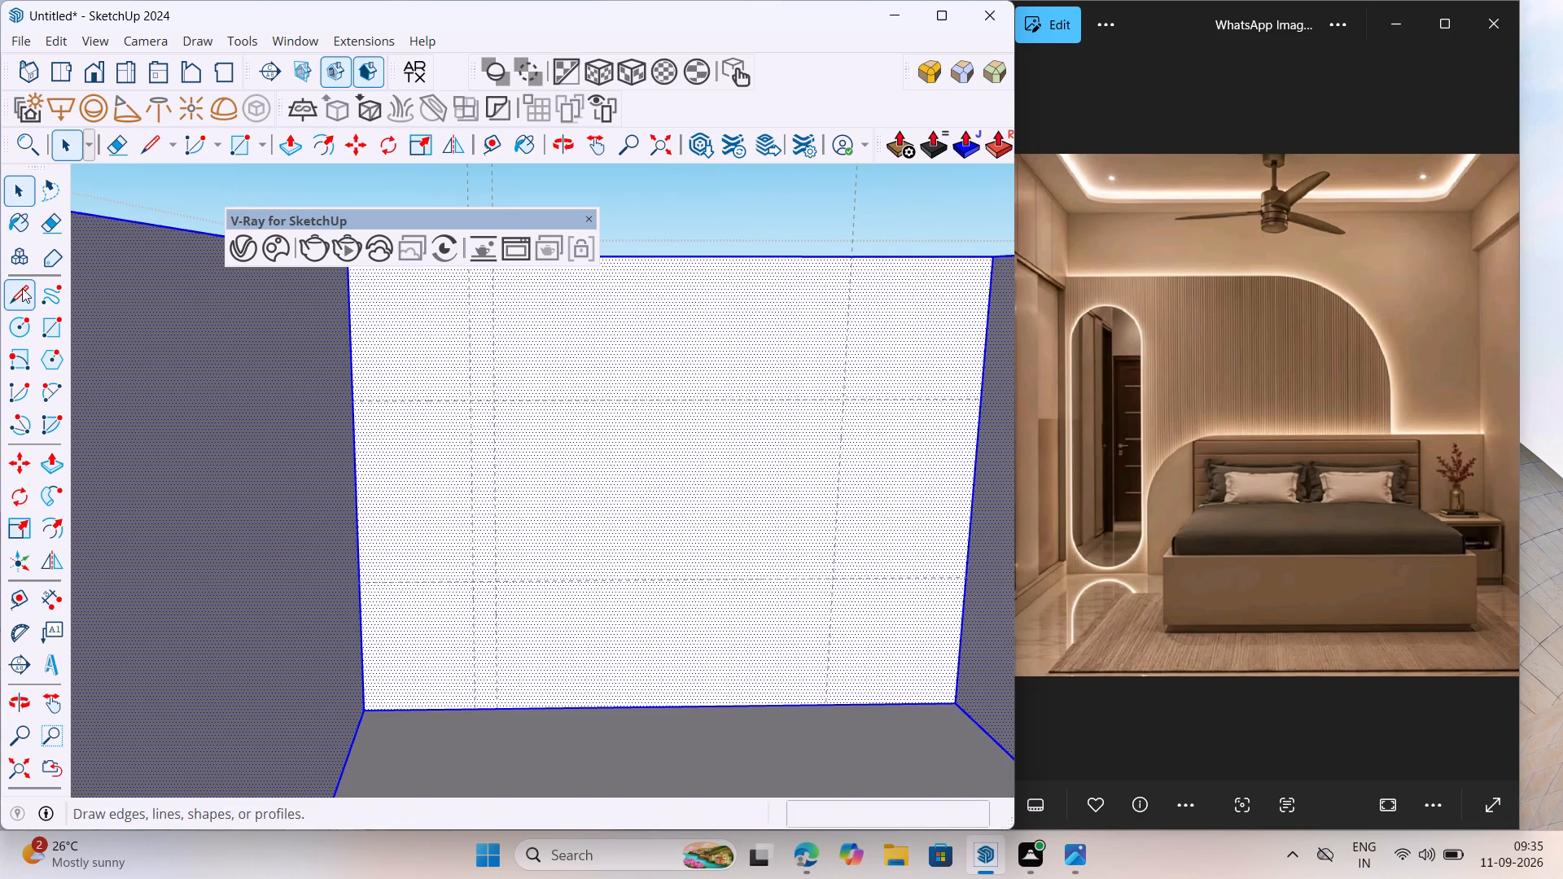
pyautogui.click(22, 288)
pyautogui.click(355, 400)
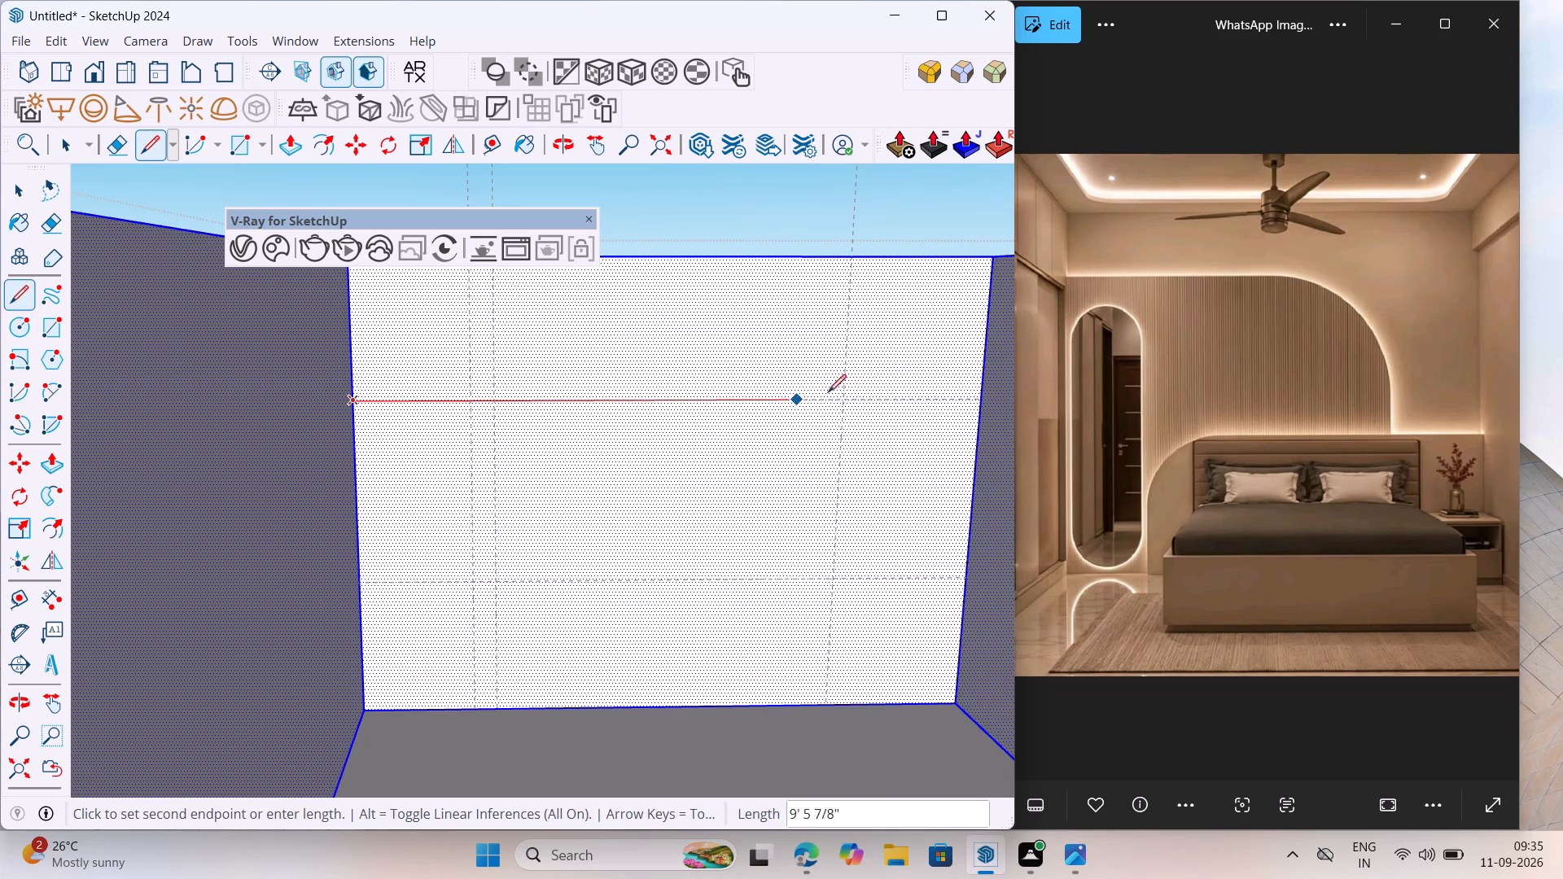
pyautogui.click(845, 397)
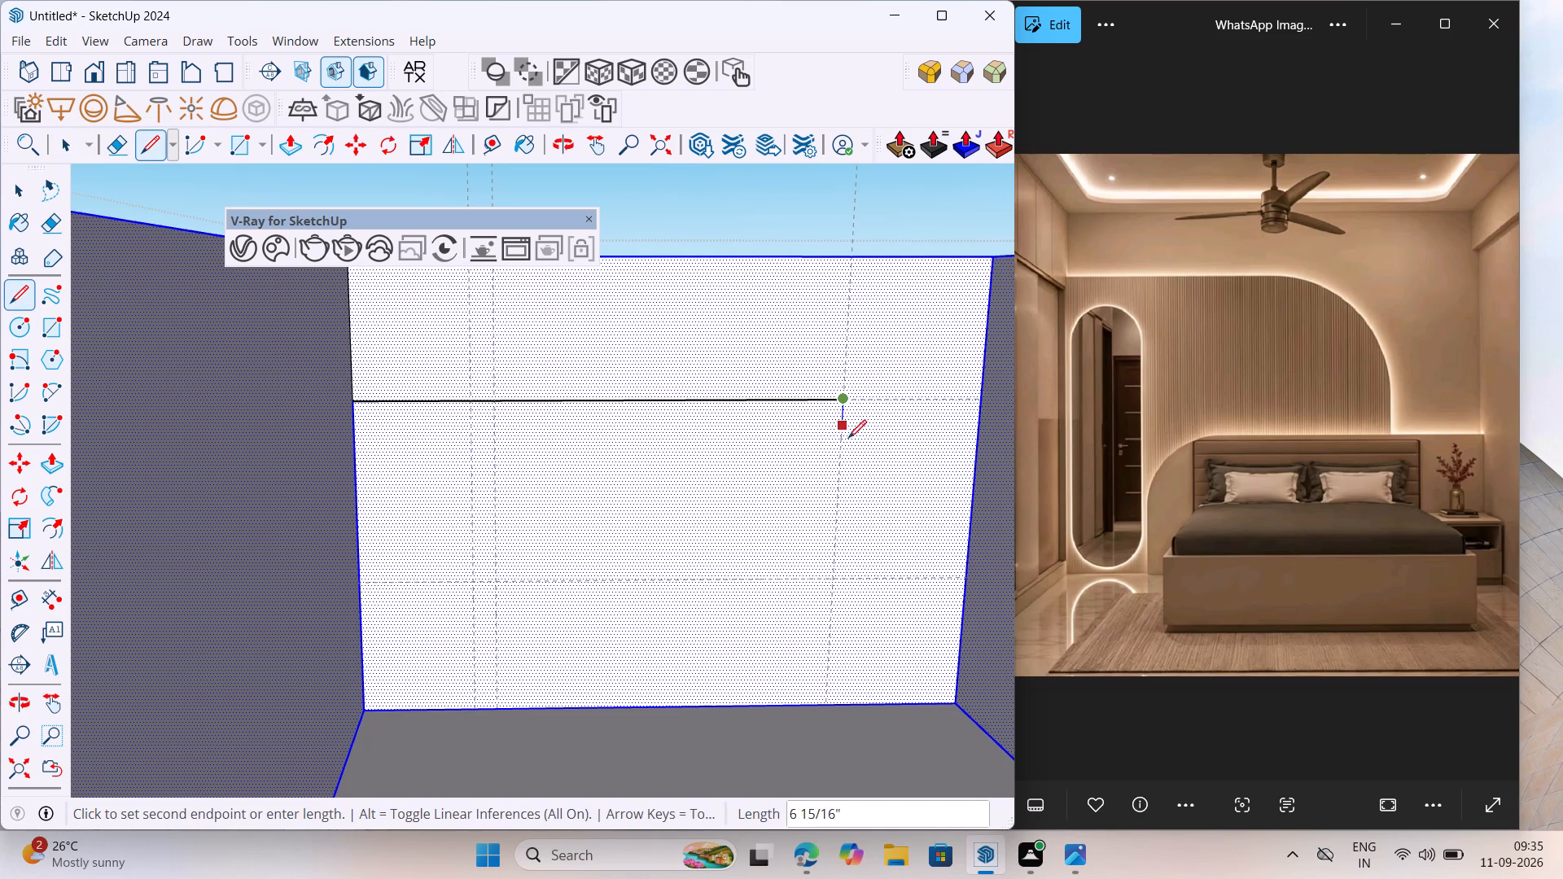
pyautogui.click(830, 706)
pyautogui.press('space')
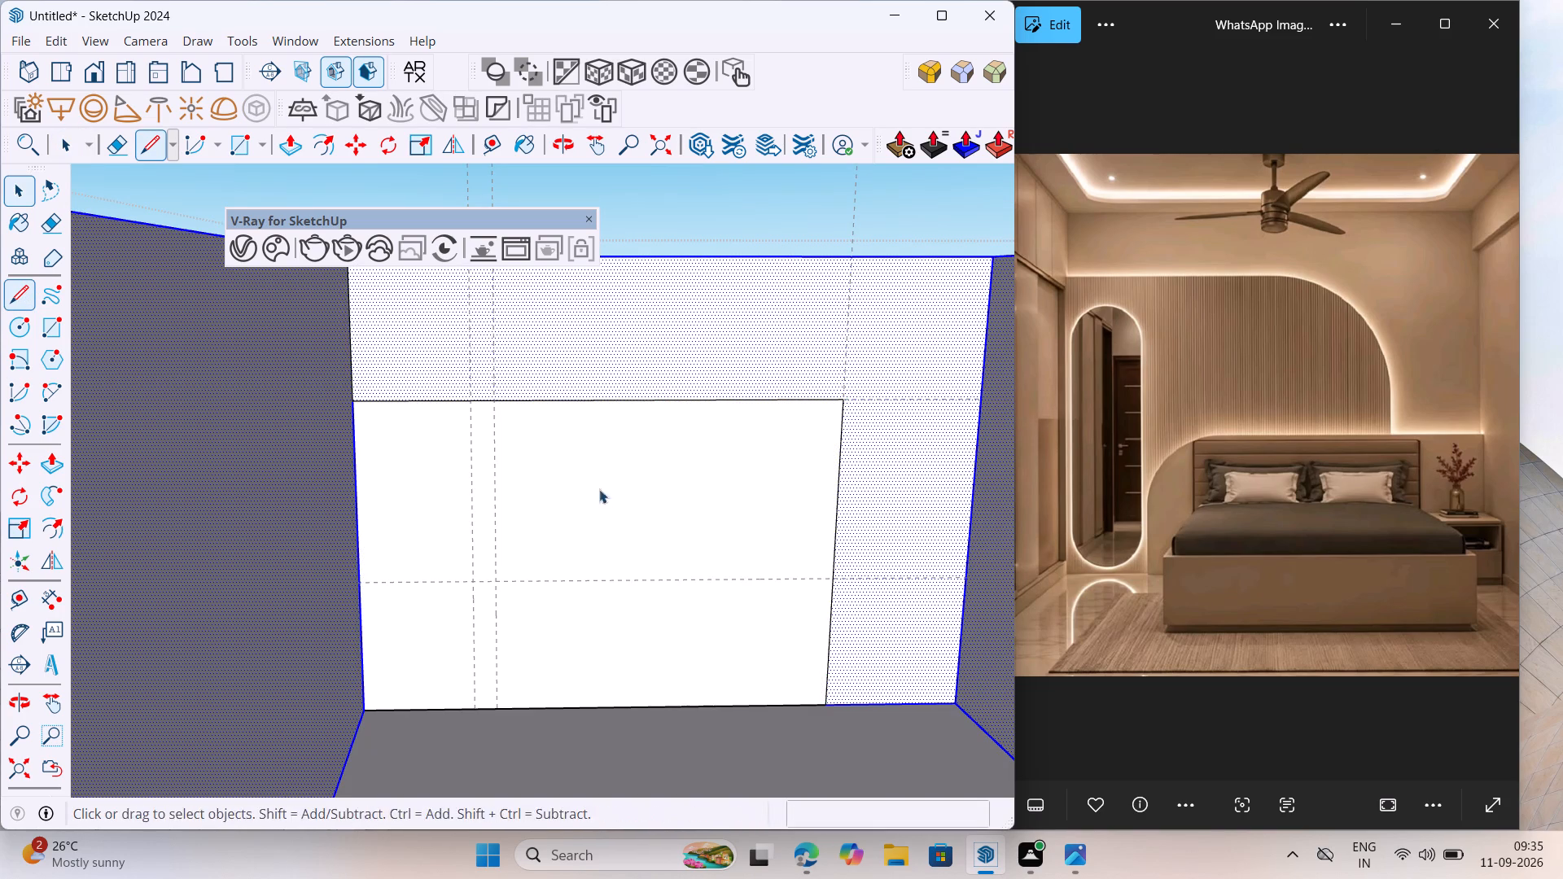
# Round the outline's upper right corner with a tangent arc about 4' 4" long and delete the leftover corner edges.
pyautogui.click(49, 390)
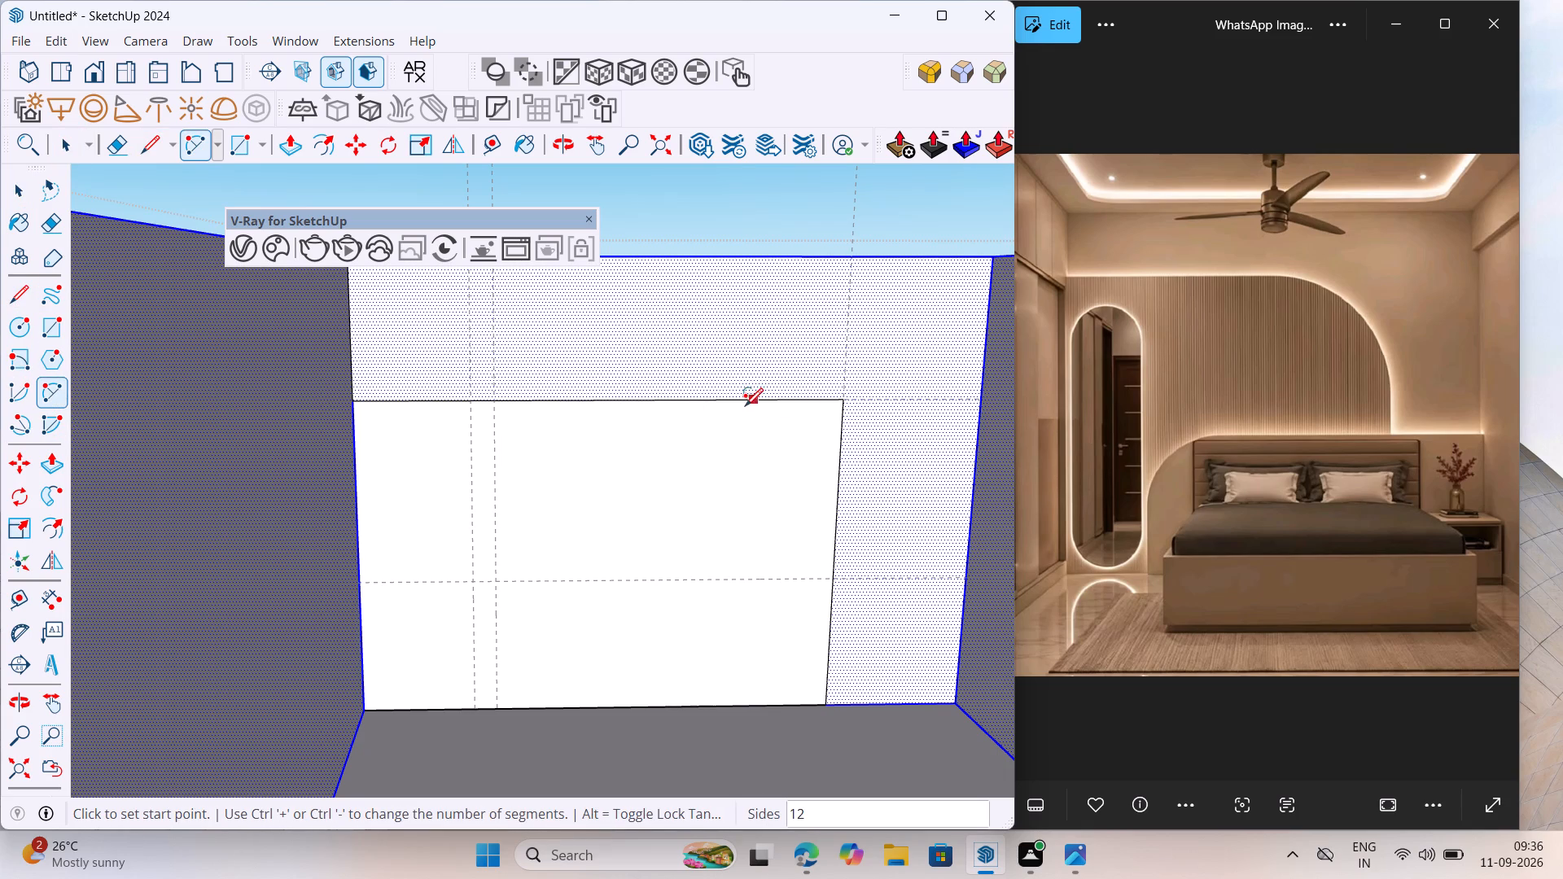
pyautogui.click(696, 399)
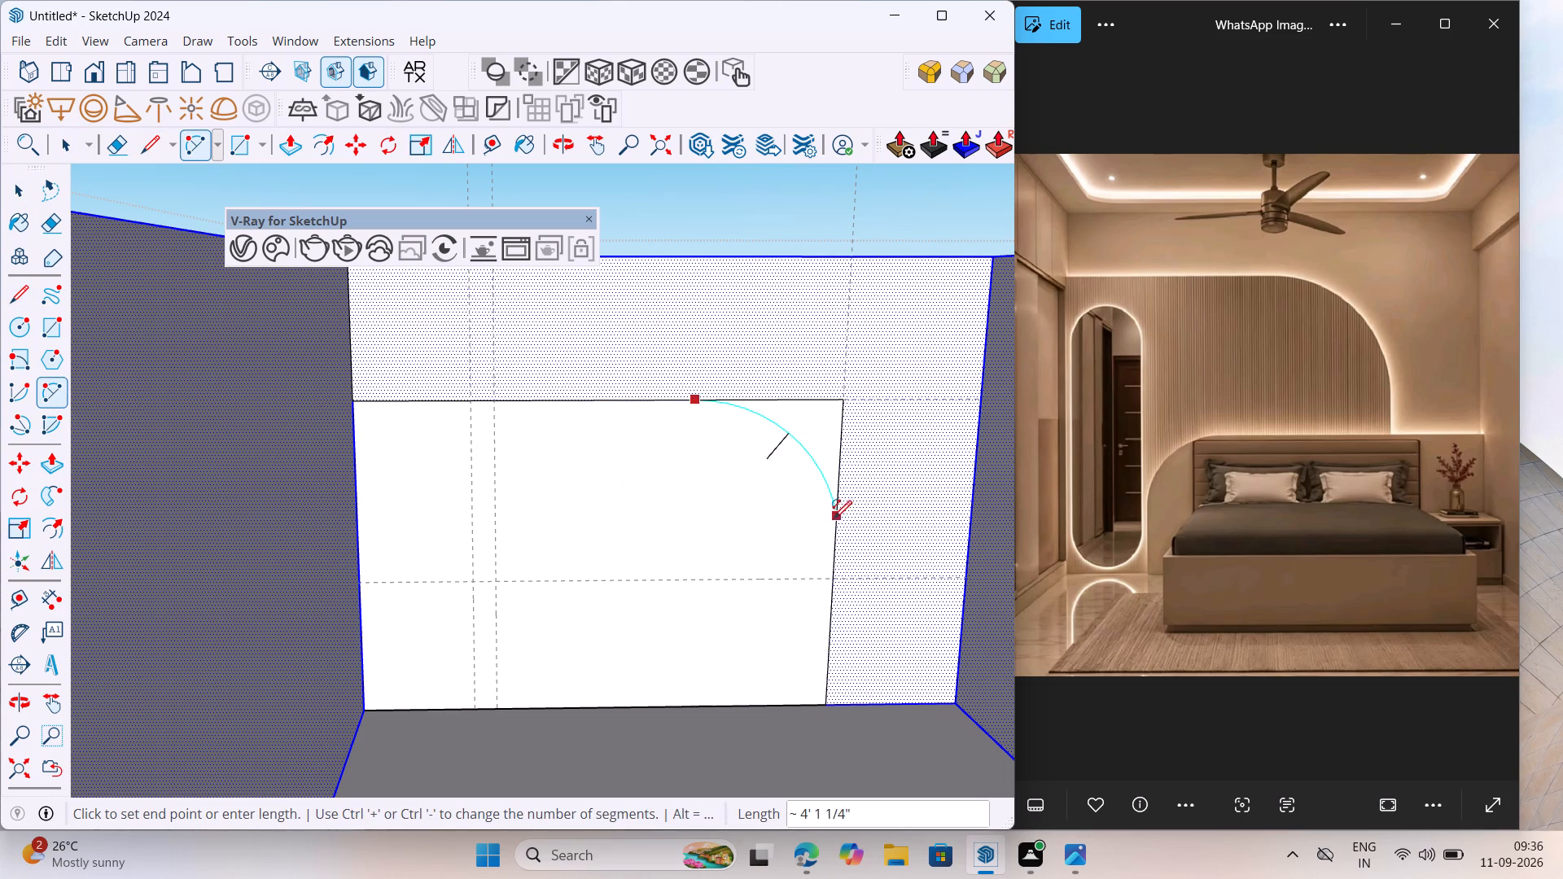
pyautogui.click(836, 531)
pyautogui.doubleClick(836, 531)
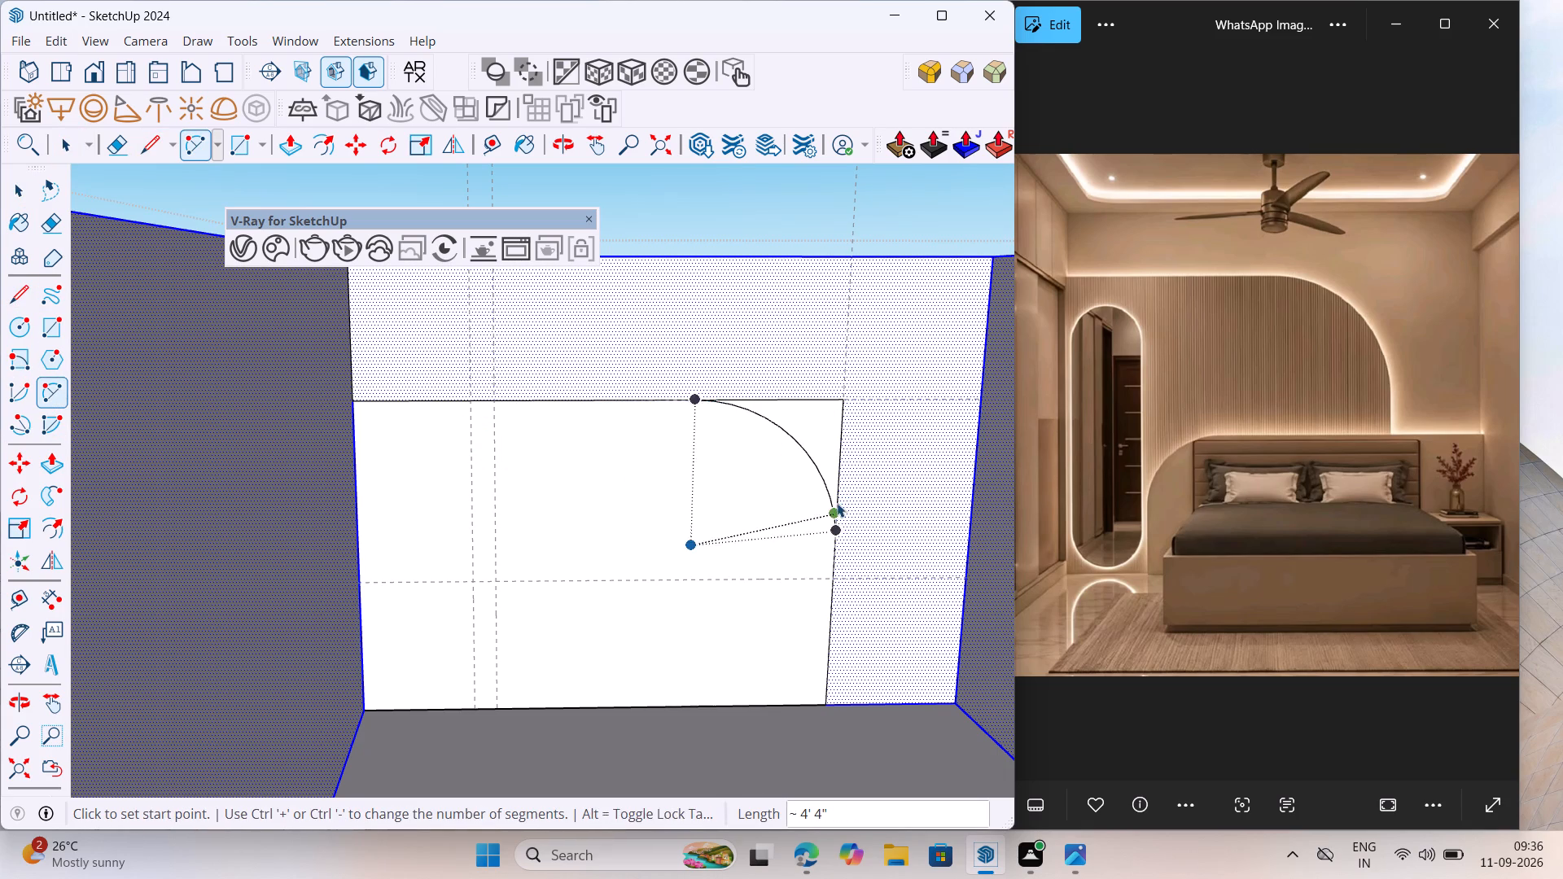
pyautogui.press('space')
pyautogui.click(822, 403)
pyautogui.press('Delete')
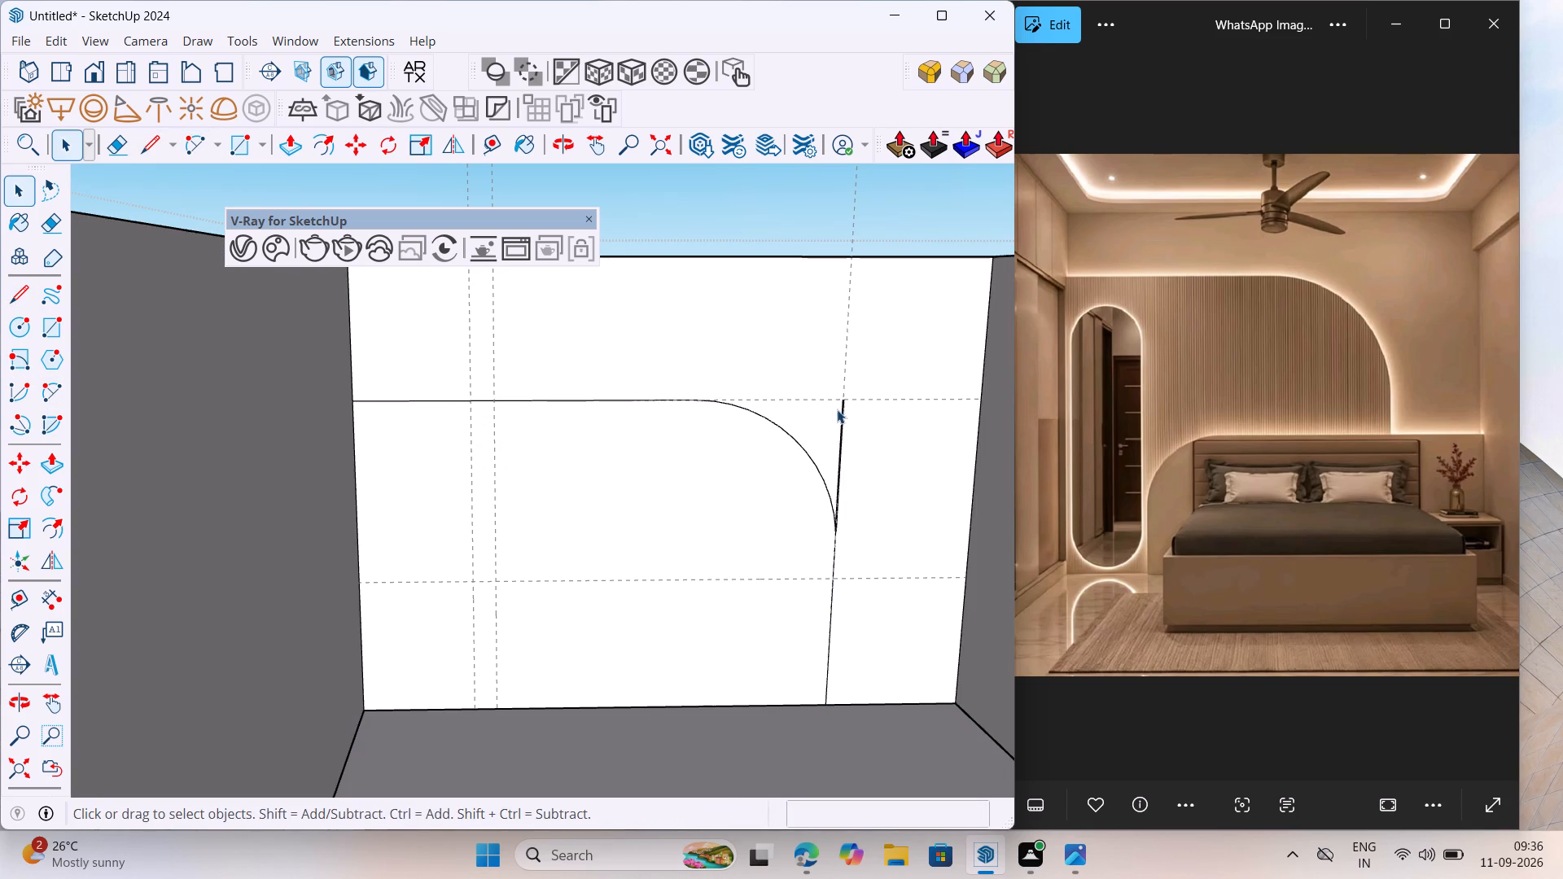
pyautogui.click(844, 431)
pyautogui.press('Delete')
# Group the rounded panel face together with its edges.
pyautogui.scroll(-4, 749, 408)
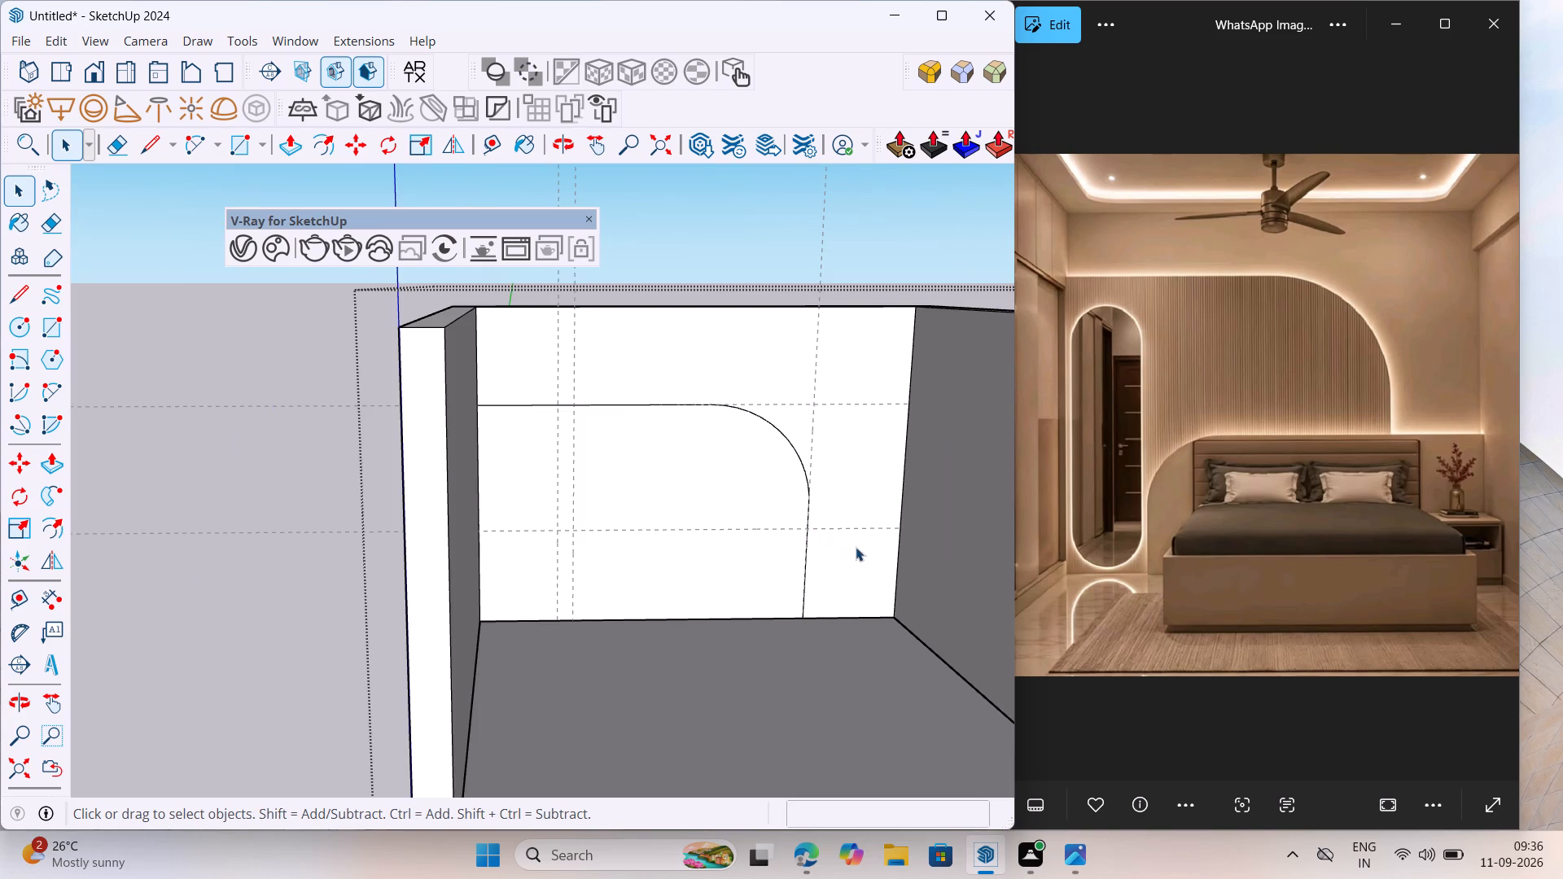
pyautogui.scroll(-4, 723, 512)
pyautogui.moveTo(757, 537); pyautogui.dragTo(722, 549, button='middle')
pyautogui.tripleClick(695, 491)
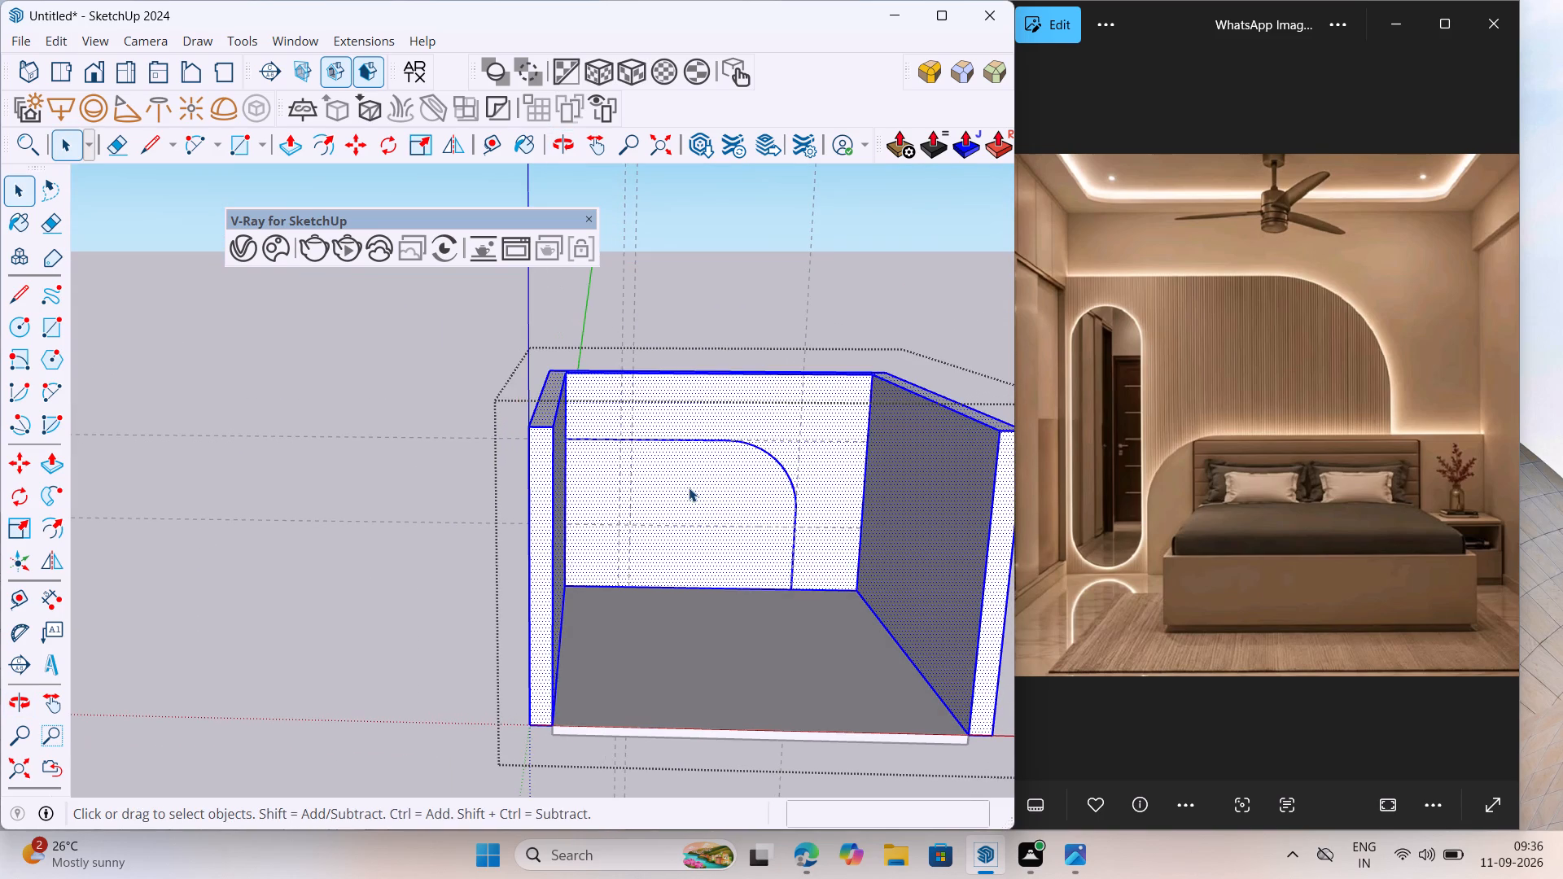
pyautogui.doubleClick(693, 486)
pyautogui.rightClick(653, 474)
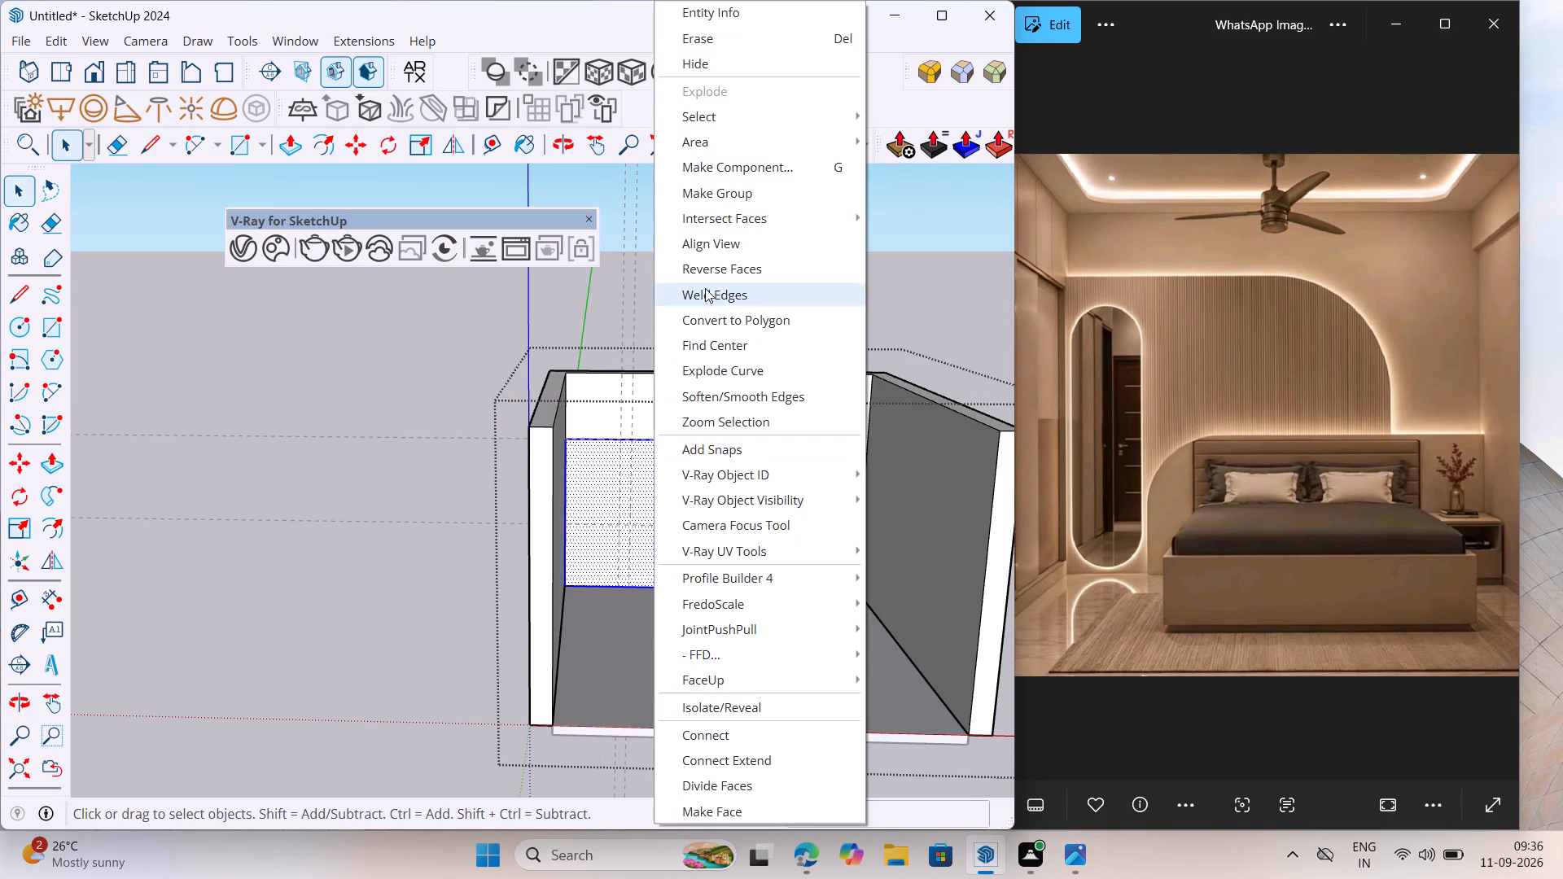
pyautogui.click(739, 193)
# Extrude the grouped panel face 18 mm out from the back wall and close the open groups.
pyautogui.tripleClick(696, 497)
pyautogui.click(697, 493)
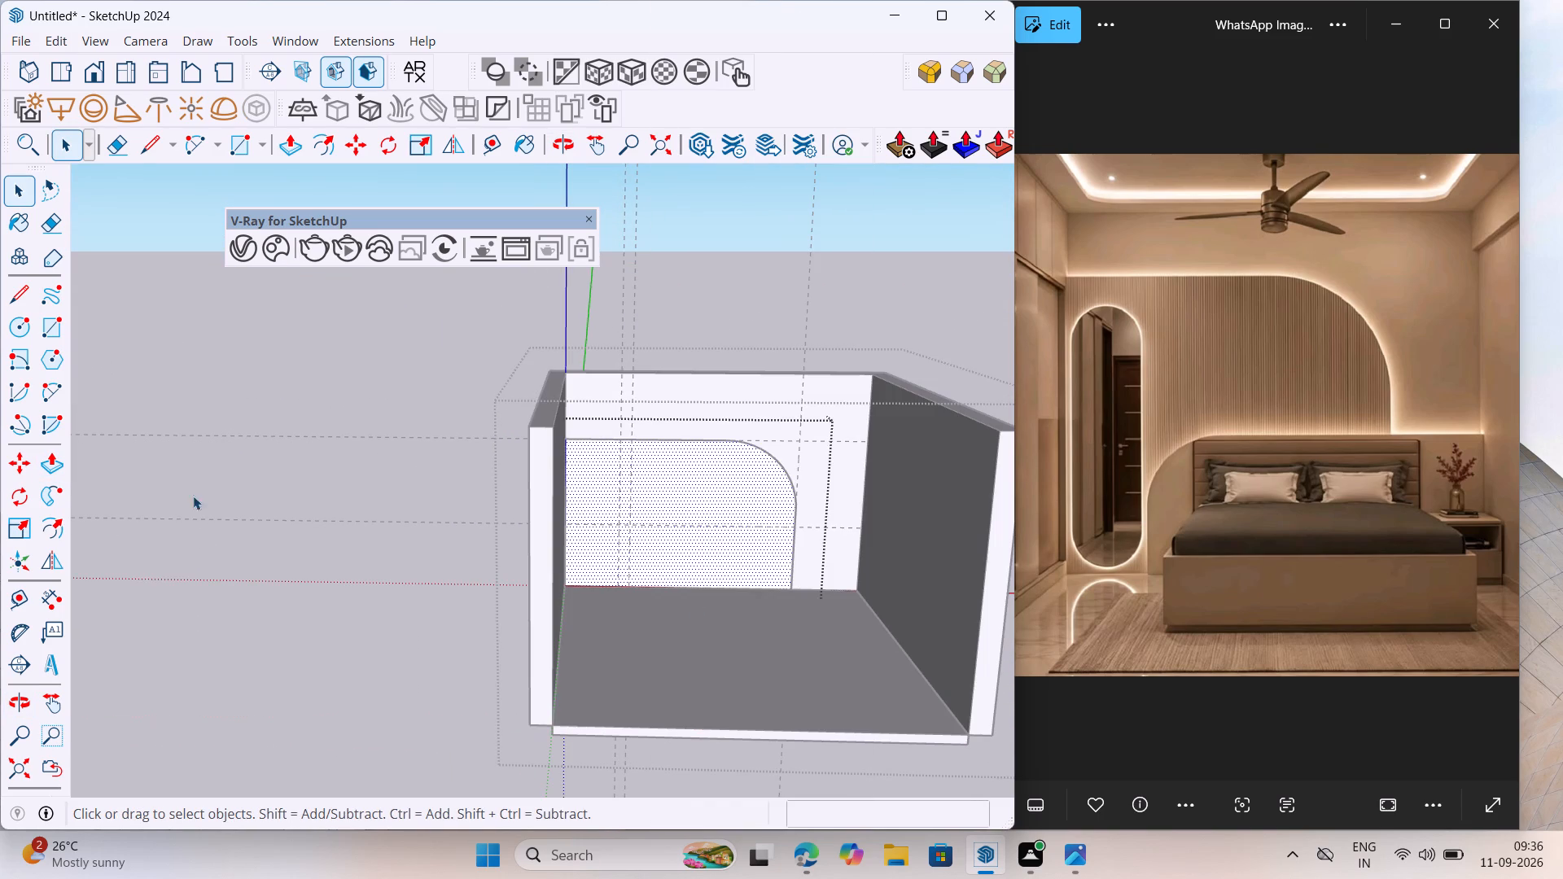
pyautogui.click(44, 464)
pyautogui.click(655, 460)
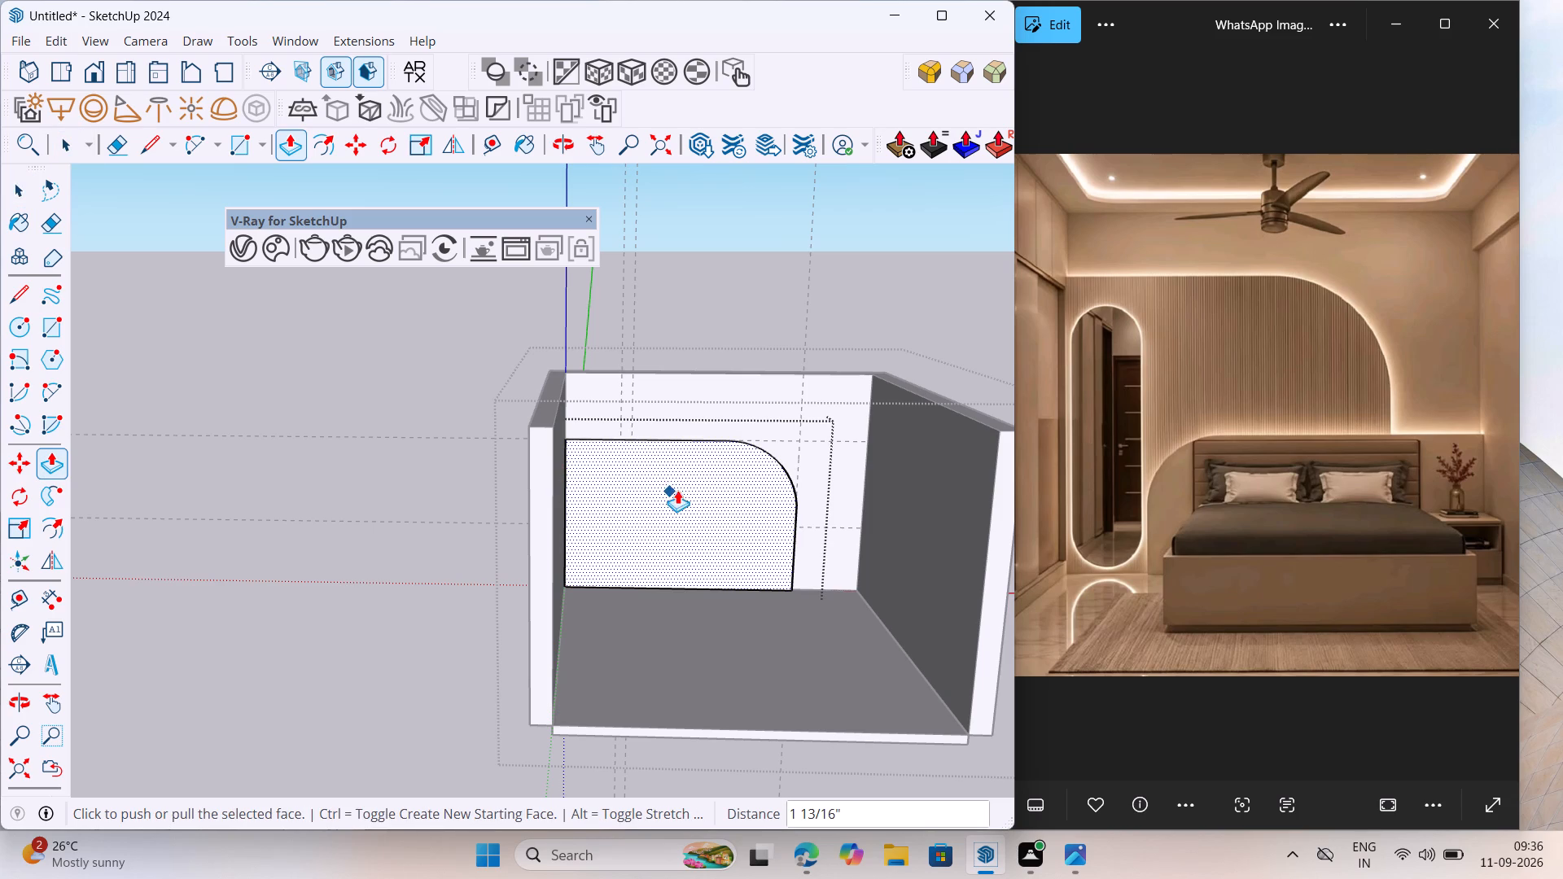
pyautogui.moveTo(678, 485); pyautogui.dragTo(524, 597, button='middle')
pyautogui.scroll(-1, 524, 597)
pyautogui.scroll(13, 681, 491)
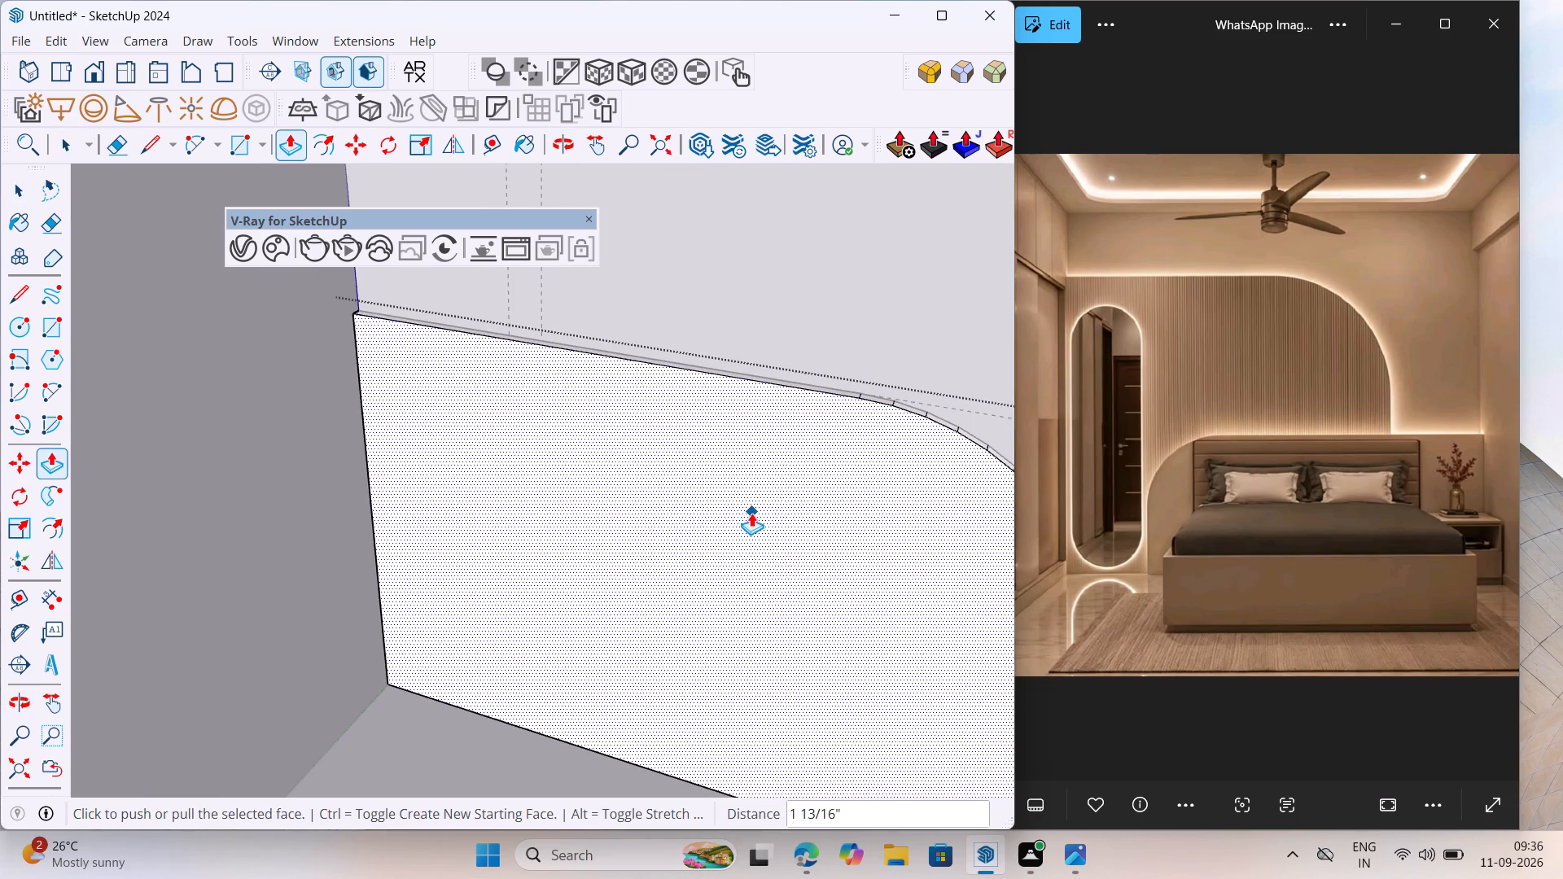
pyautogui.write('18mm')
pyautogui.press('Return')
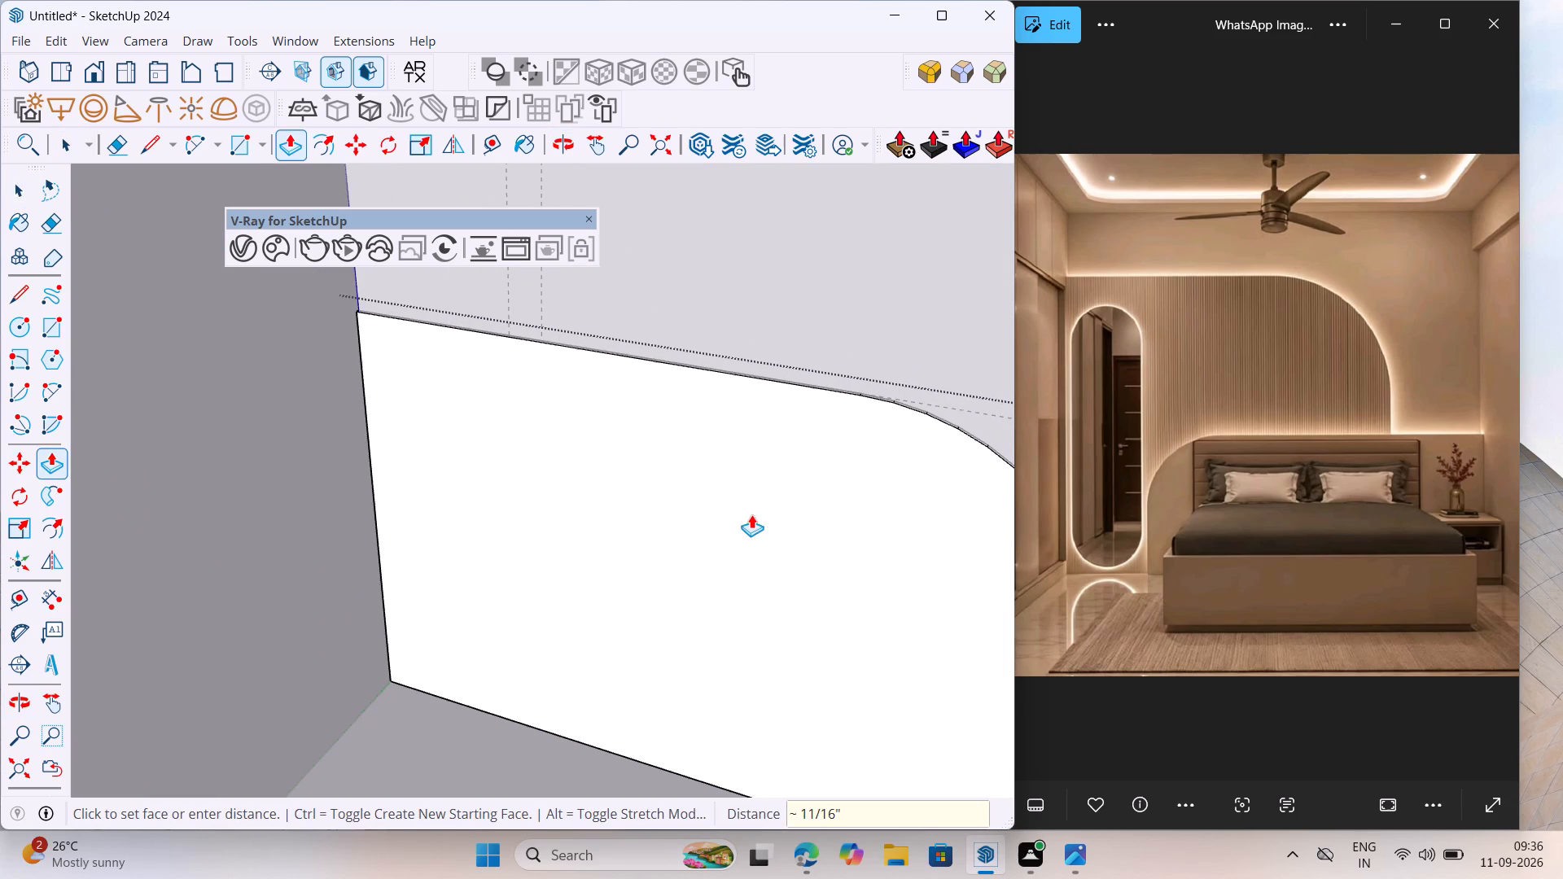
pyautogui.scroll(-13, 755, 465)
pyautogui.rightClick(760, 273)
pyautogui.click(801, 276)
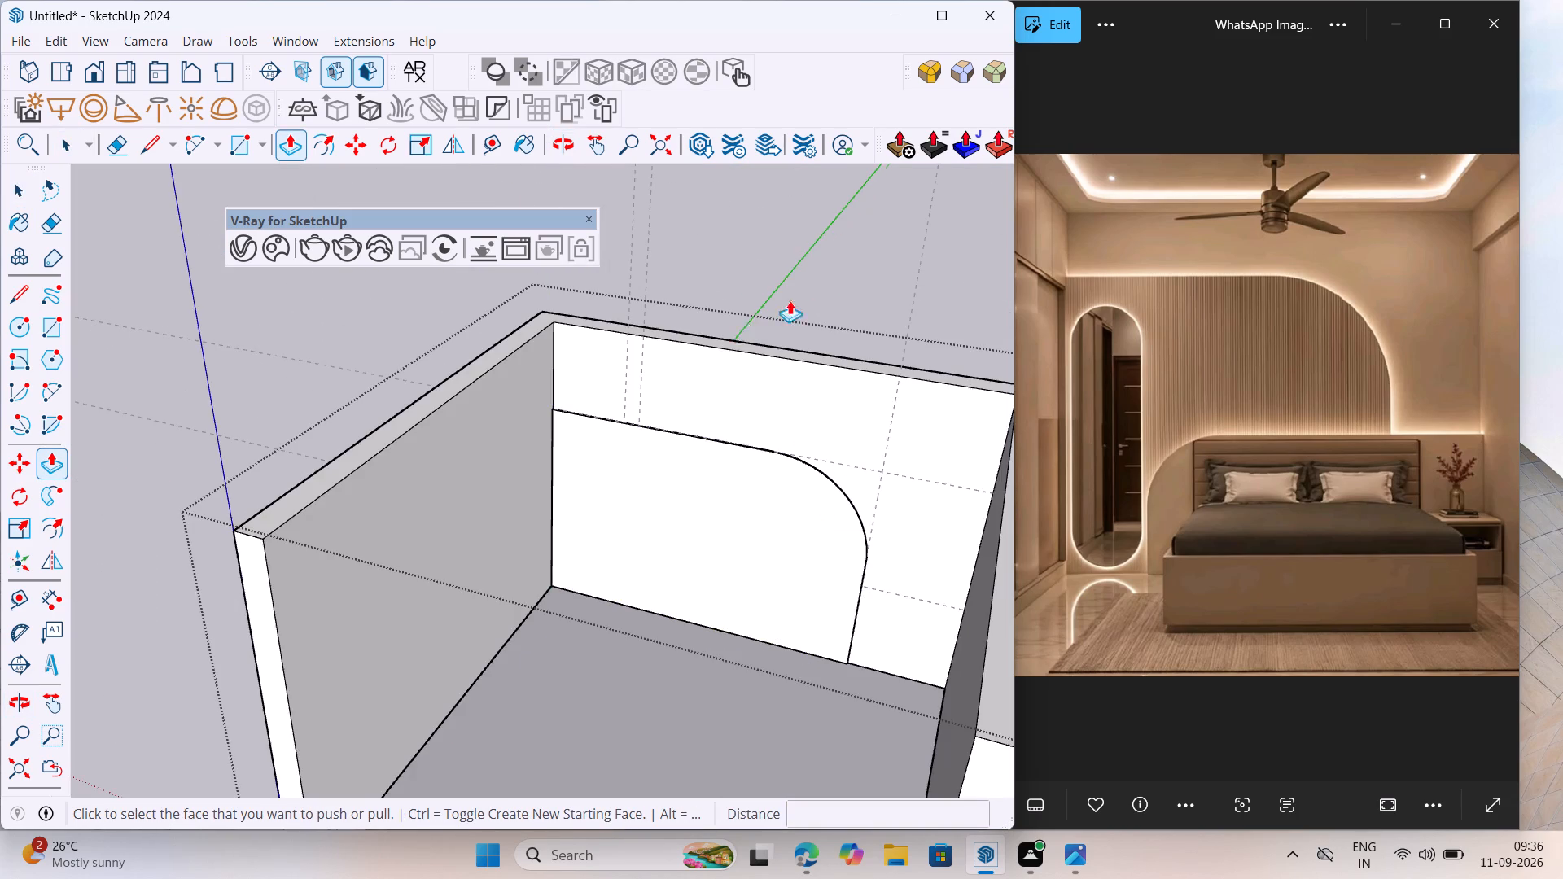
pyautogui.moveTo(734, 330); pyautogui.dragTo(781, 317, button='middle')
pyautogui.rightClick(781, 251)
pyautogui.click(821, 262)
# Examine the back wall's panel against the curved panel, mirror and headboard in the reference image.
pyautogui.scroll(-5, 717, 443)
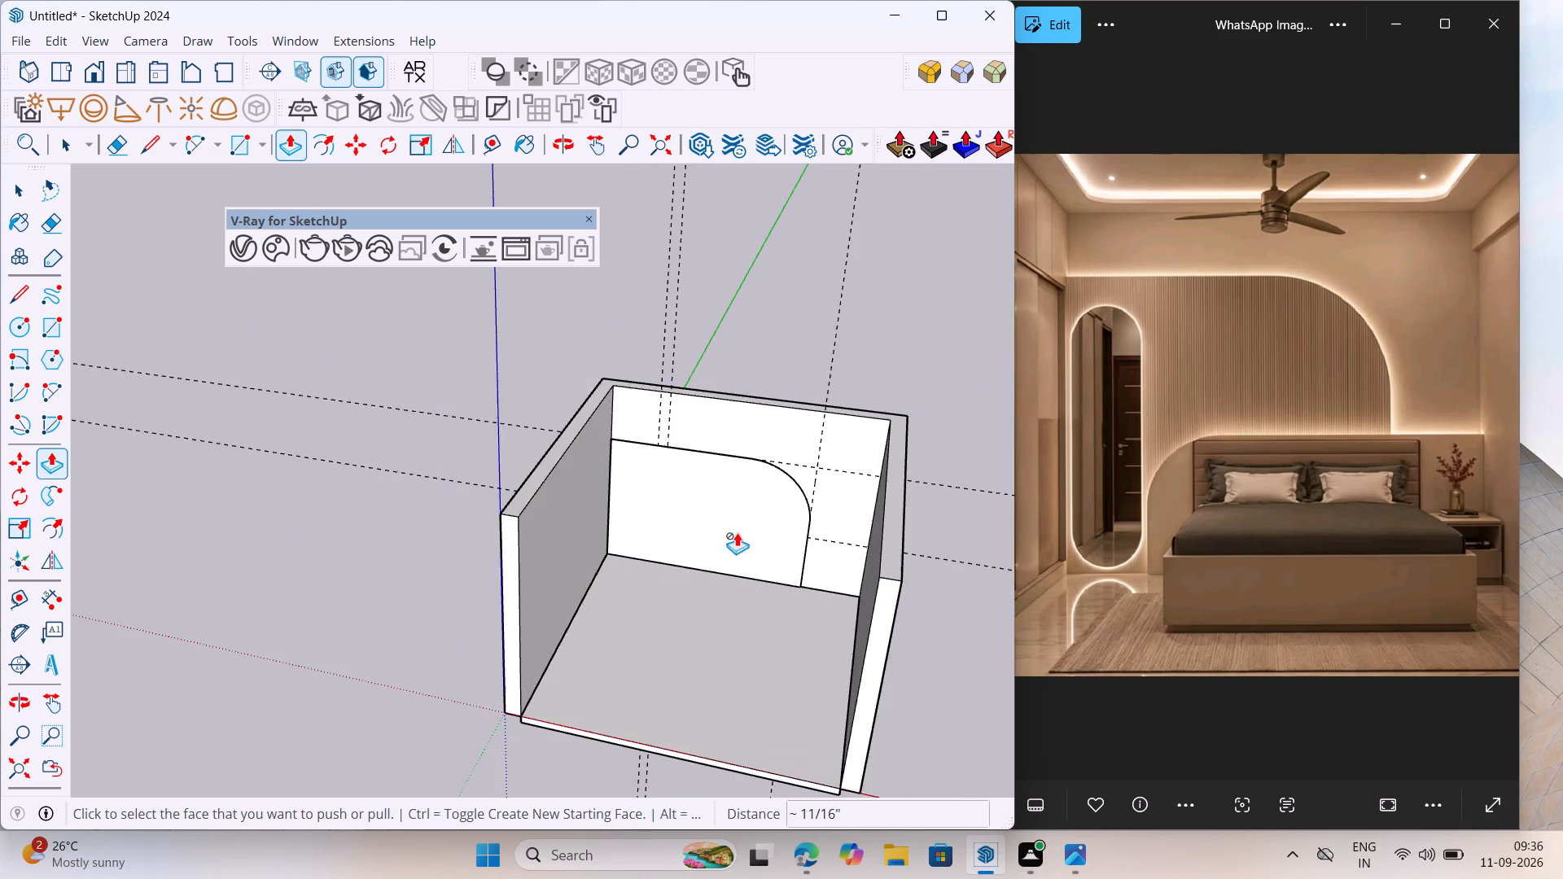
pyautogui.moveTo(737, 533); pyautogui.dragTo(826, 531, button='middle')
pyautogui.scroll(7, 814, 531)
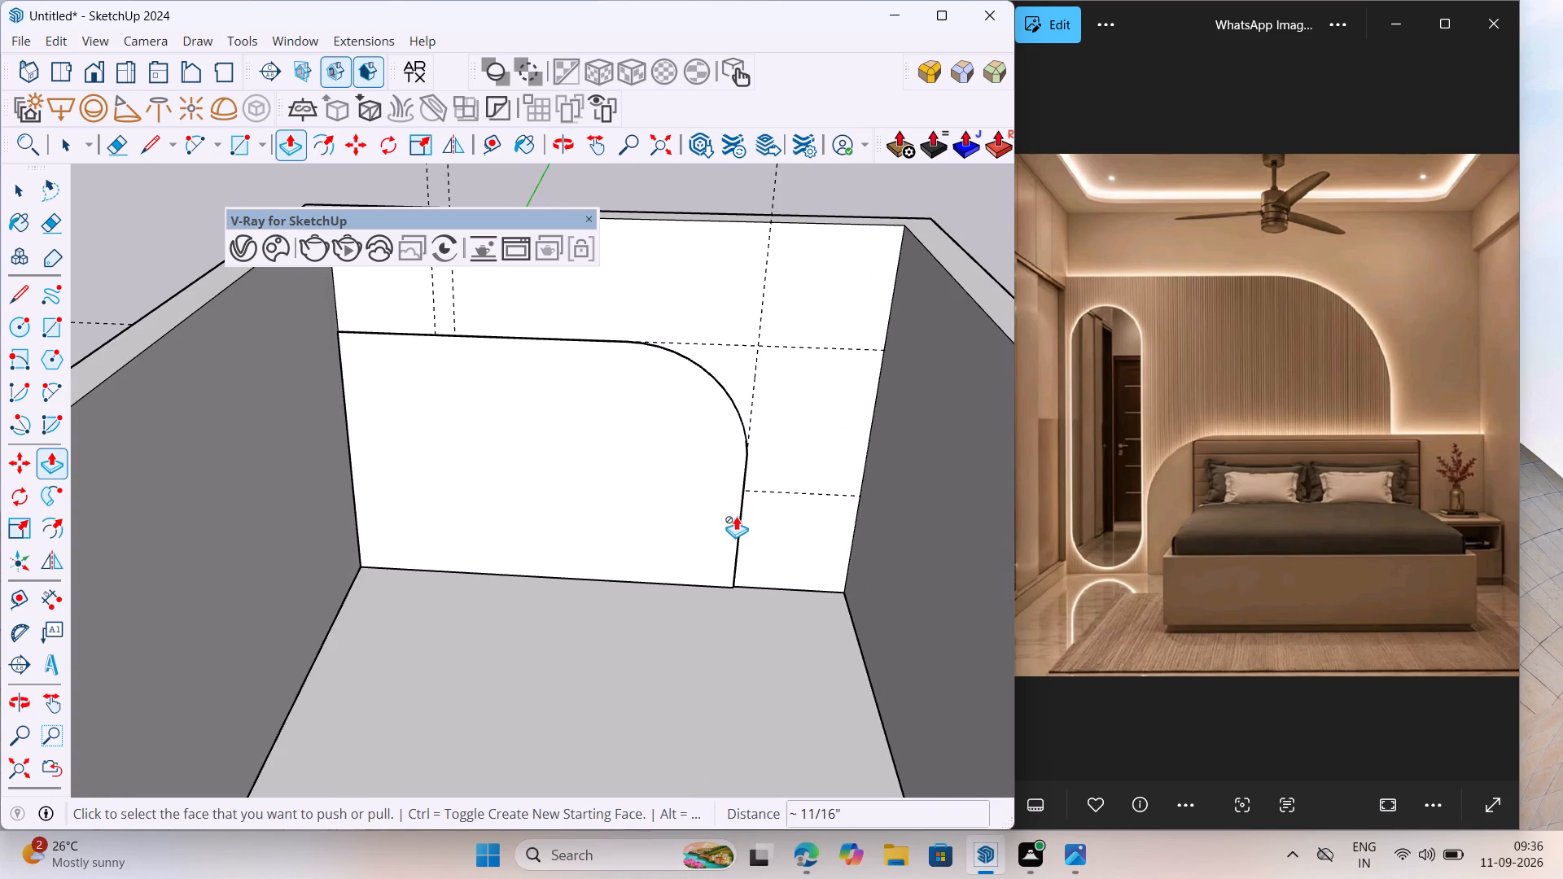
pyautogui.scroll(6, 736, 516)
pyautogui.scroll(-1, 738, 508)
pyautogui.scroll(1, 734, 527)
pyautogui.moveTo(733, 527); pyautogui.dragTo(777, 488, button='middle')
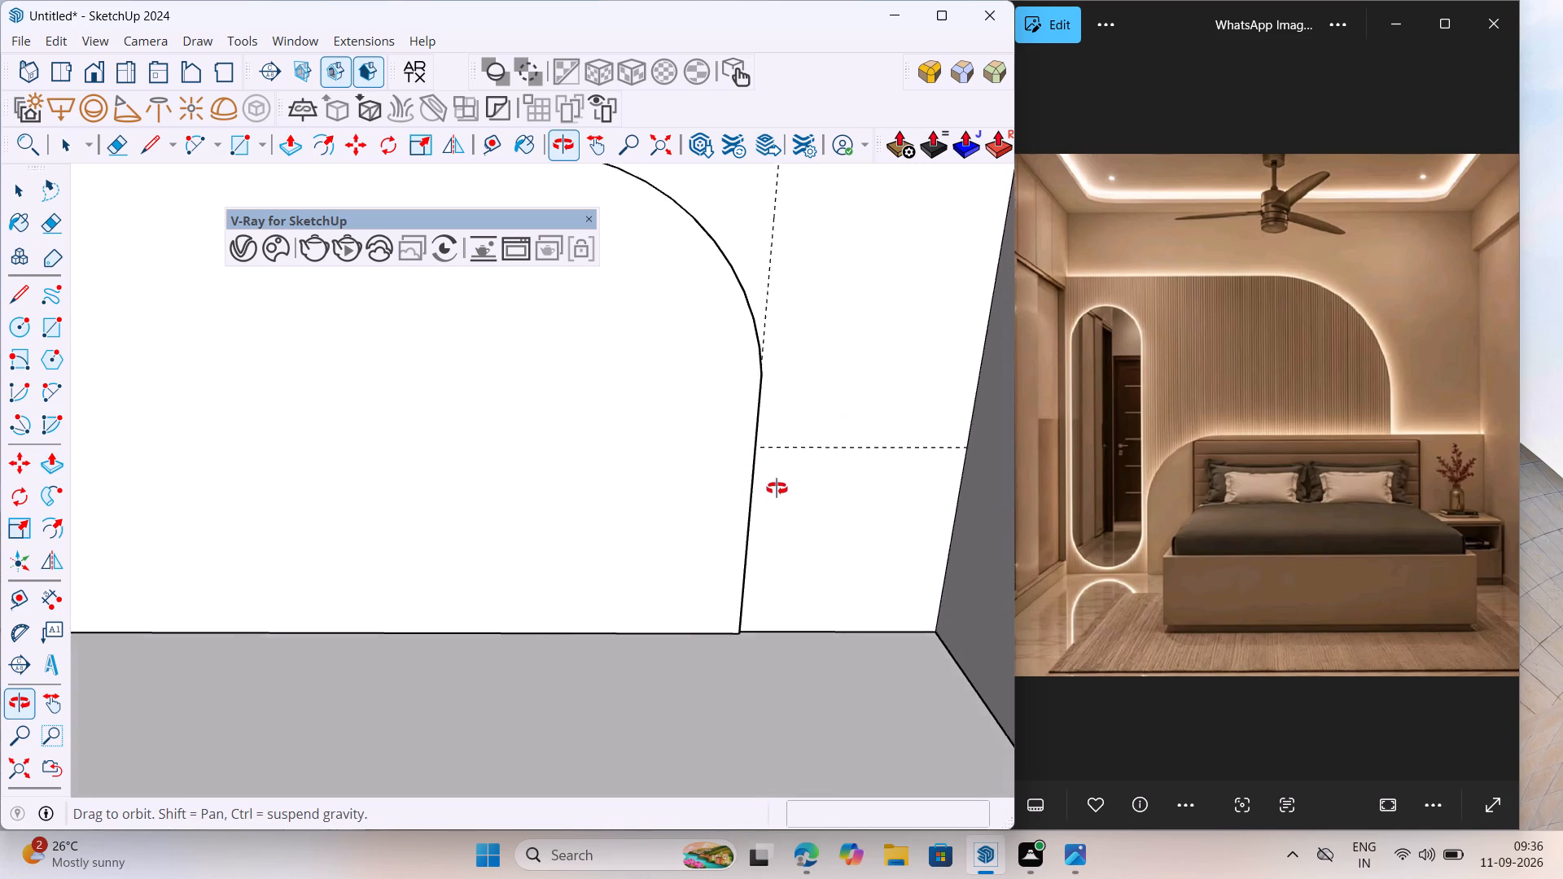
pyautogui.moveTo(777, 488); pyautogui.dragTo(811, 442, button='middle')
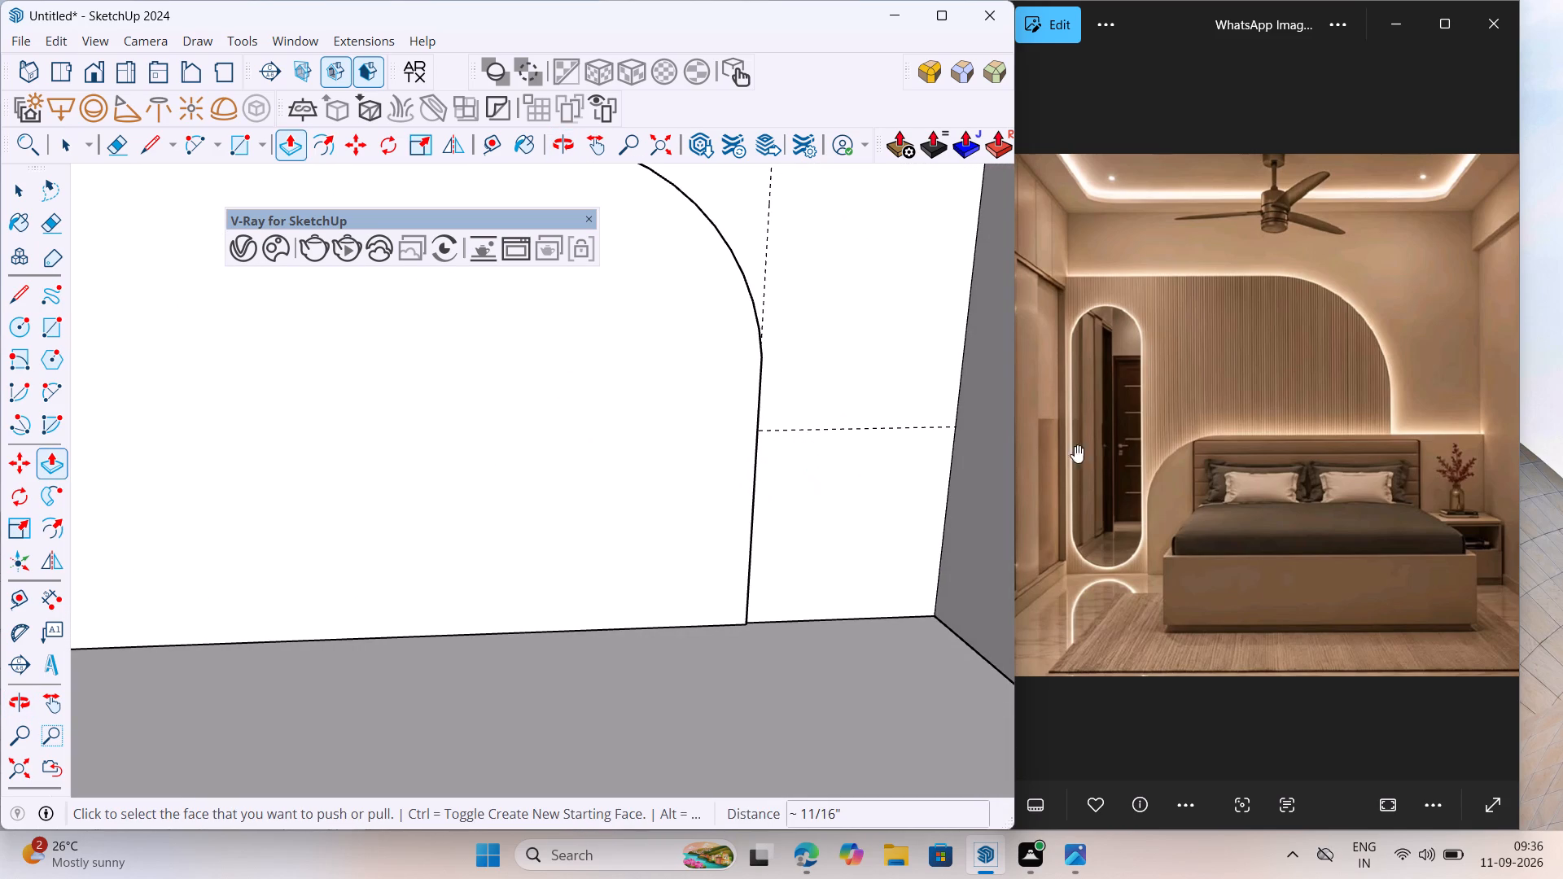
pyautogui.scroll(9, 1351, 391)
pyautogui.scroll(-11, 1281, 422)
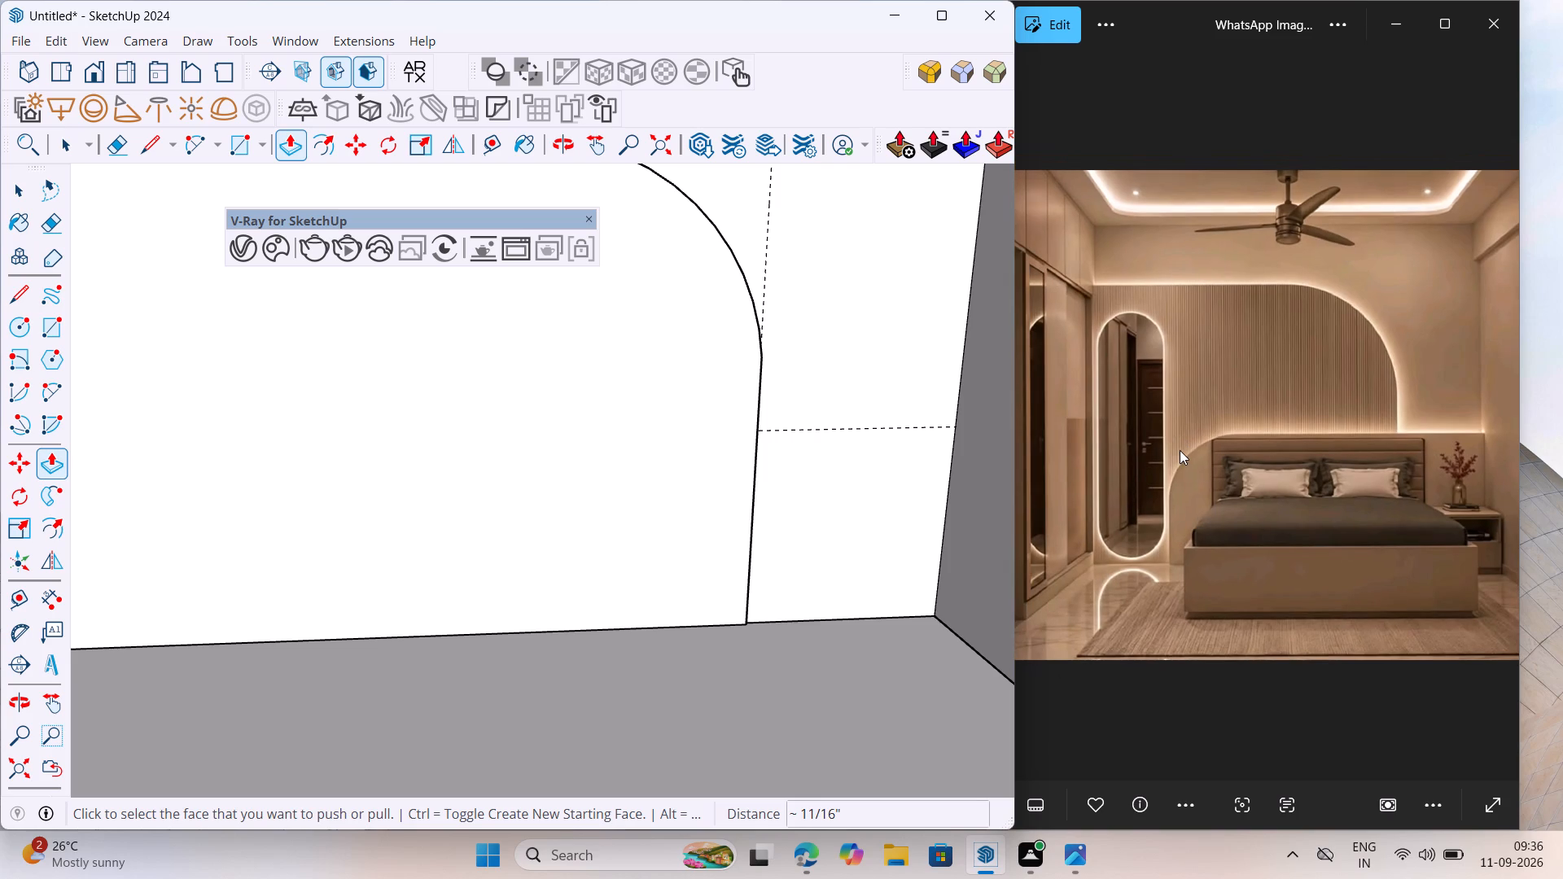
pyautogui.scroll(-6, 835, 473)
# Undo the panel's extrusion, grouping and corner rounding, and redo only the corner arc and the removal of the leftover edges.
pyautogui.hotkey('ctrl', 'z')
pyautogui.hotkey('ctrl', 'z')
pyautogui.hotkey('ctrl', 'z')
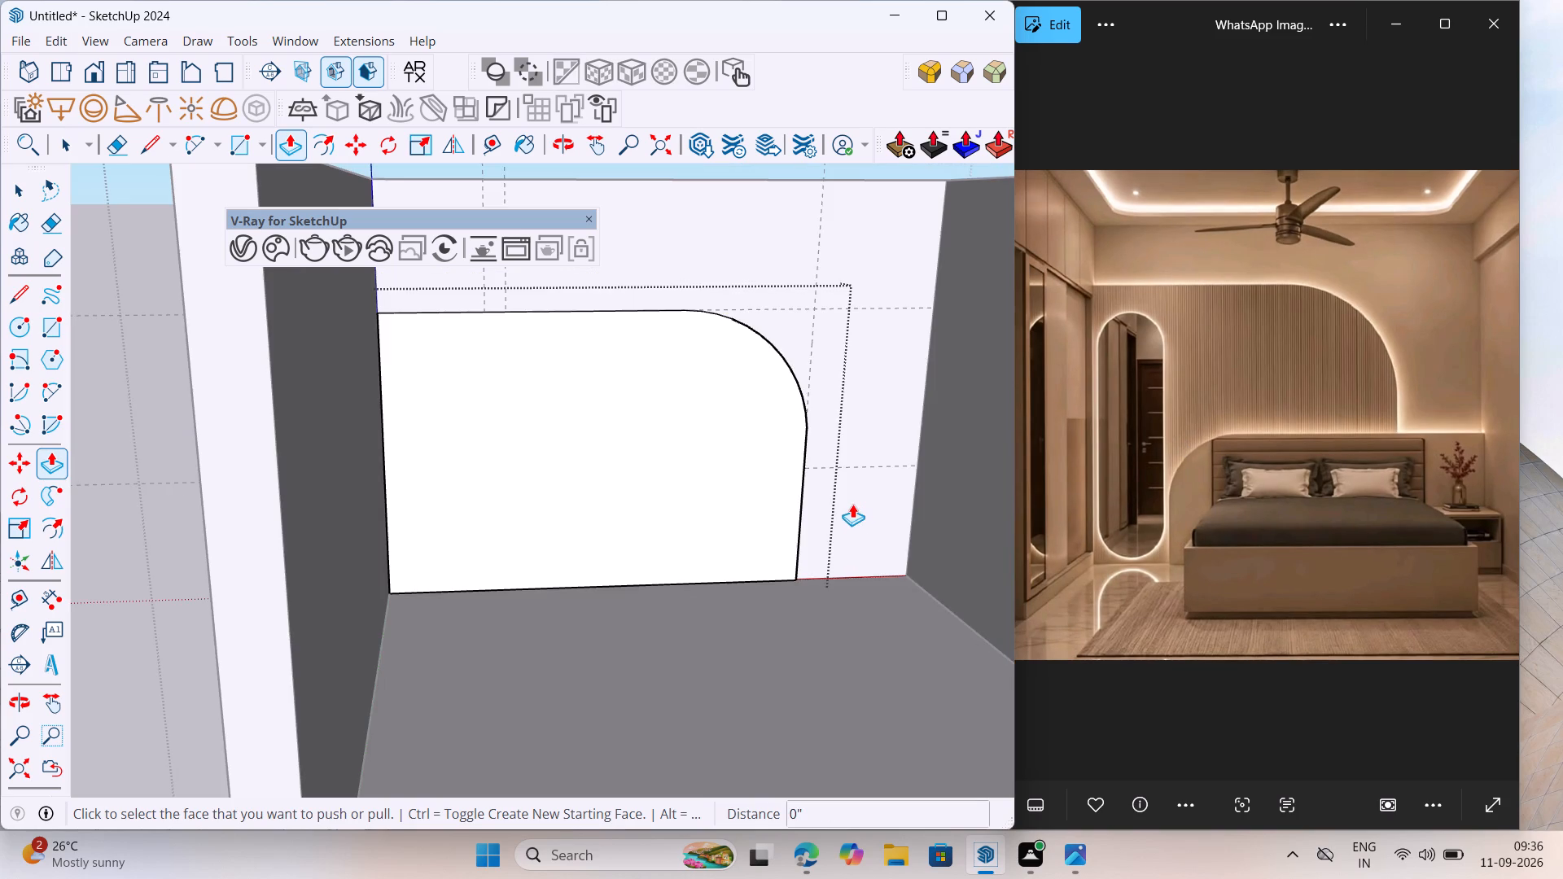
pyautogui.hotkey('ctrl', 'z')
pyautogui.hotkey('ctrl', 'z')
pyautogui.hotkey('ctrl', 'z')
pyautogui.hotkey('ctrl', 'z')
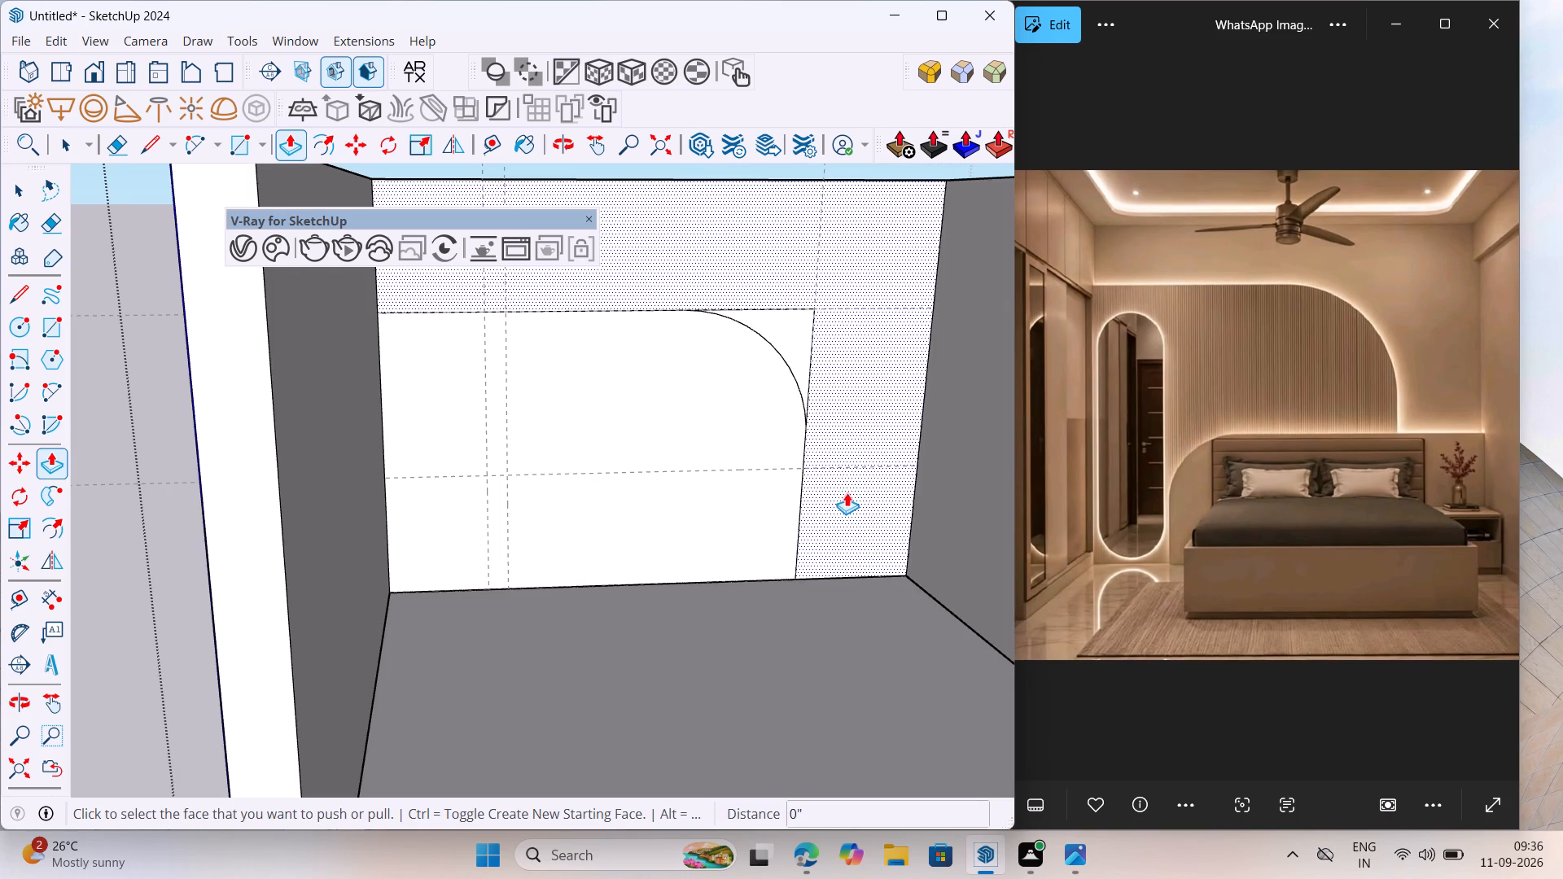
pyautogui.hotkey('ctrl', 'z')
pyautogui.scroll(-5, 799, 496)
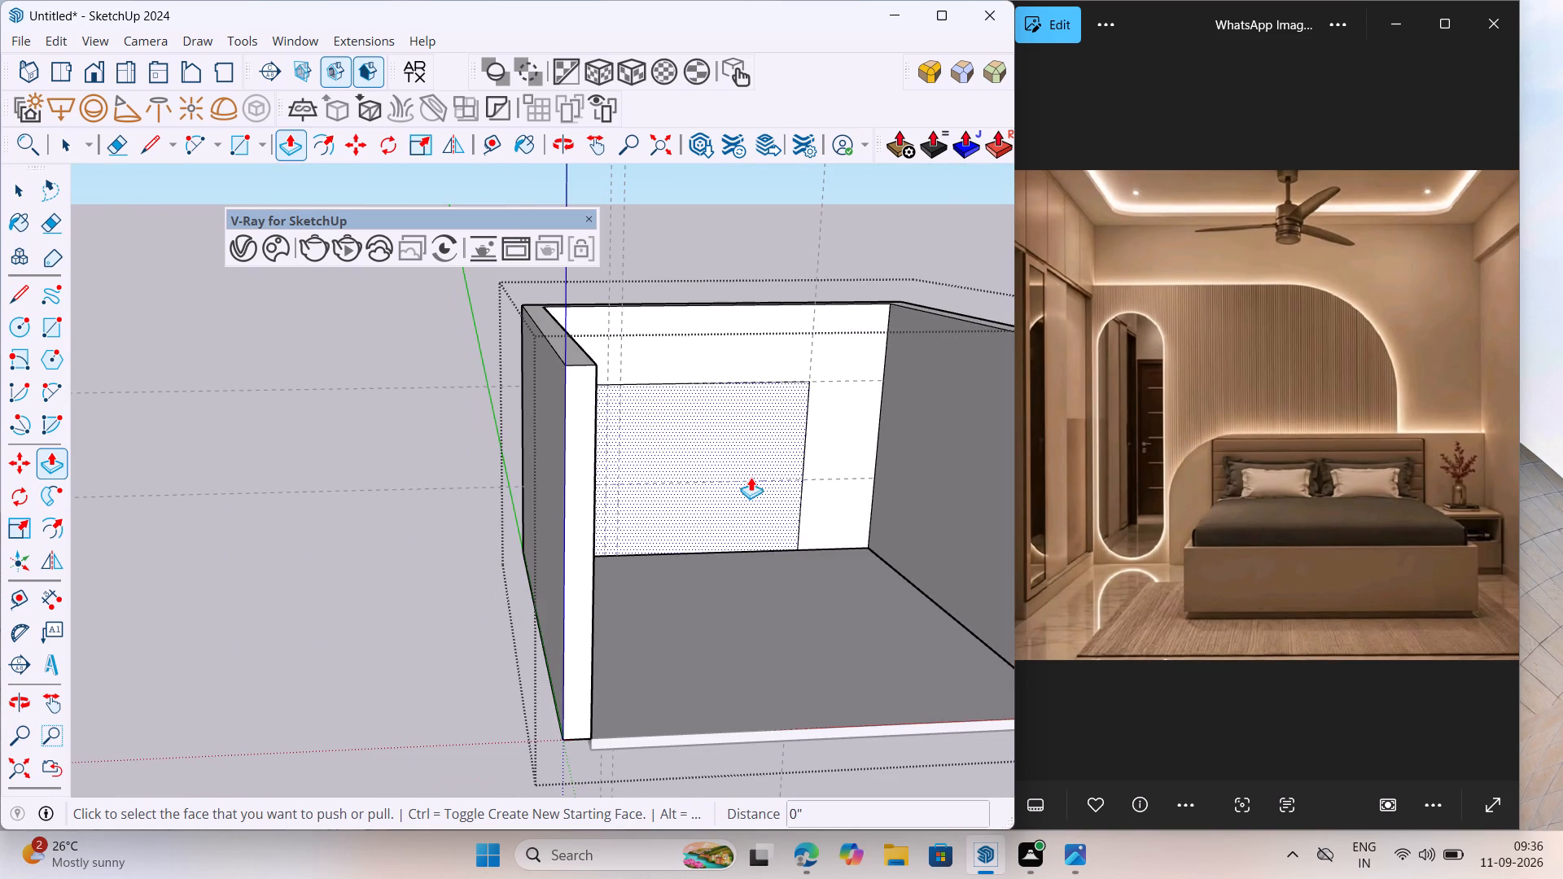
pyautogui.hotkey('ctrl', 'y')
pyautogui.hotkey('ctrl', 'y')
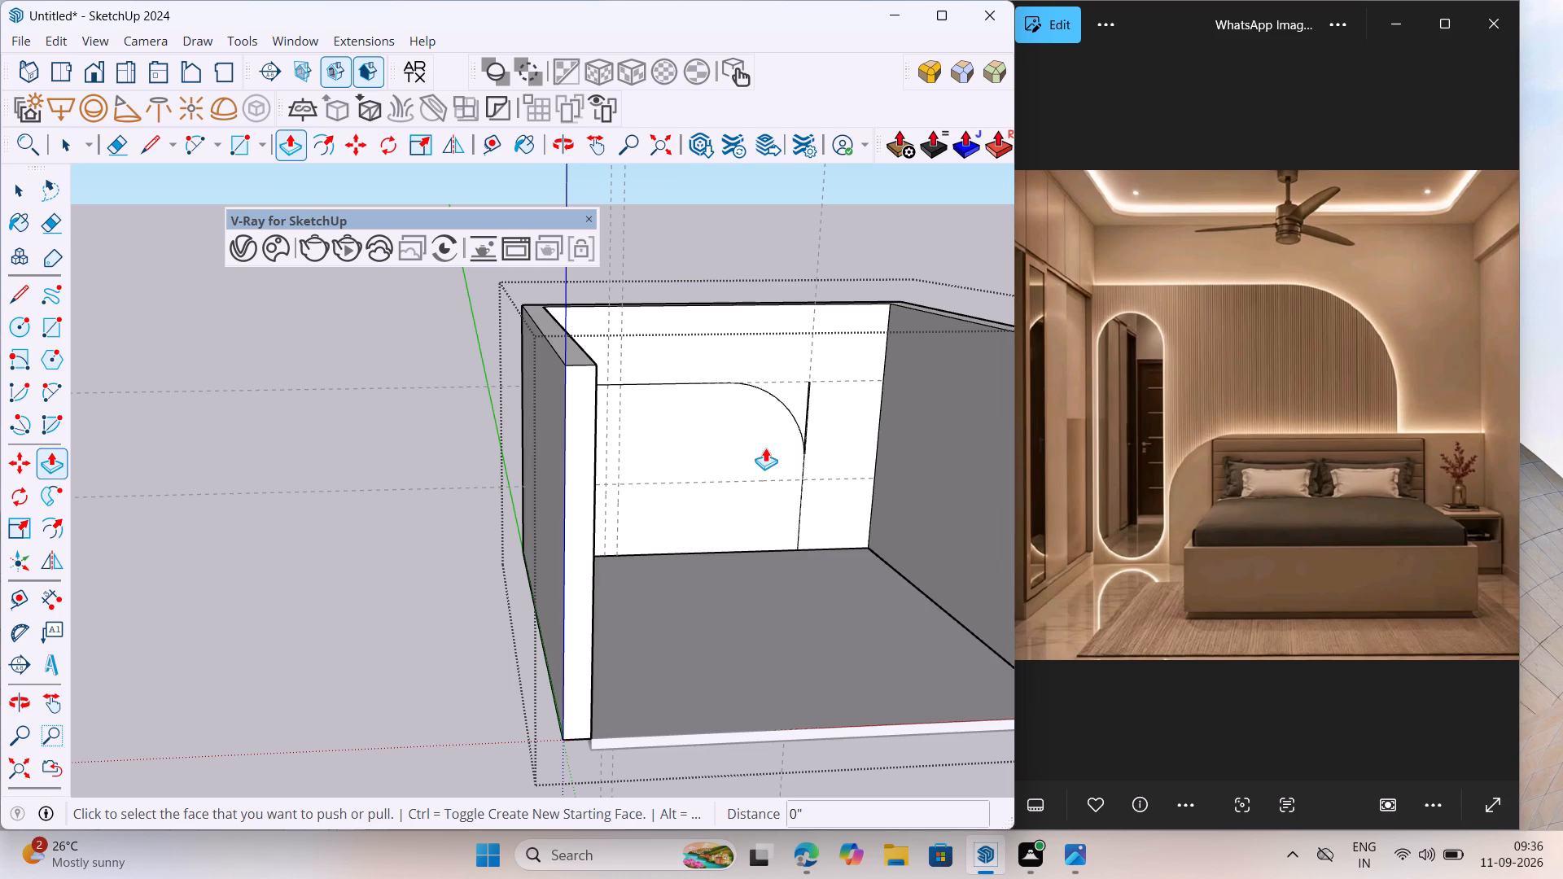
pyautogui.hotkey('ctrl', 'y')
# Group the rounded panel face on the back wall together with its edges.
pyautogui.press('space')
pyautogui.doubleClick(766, 448)
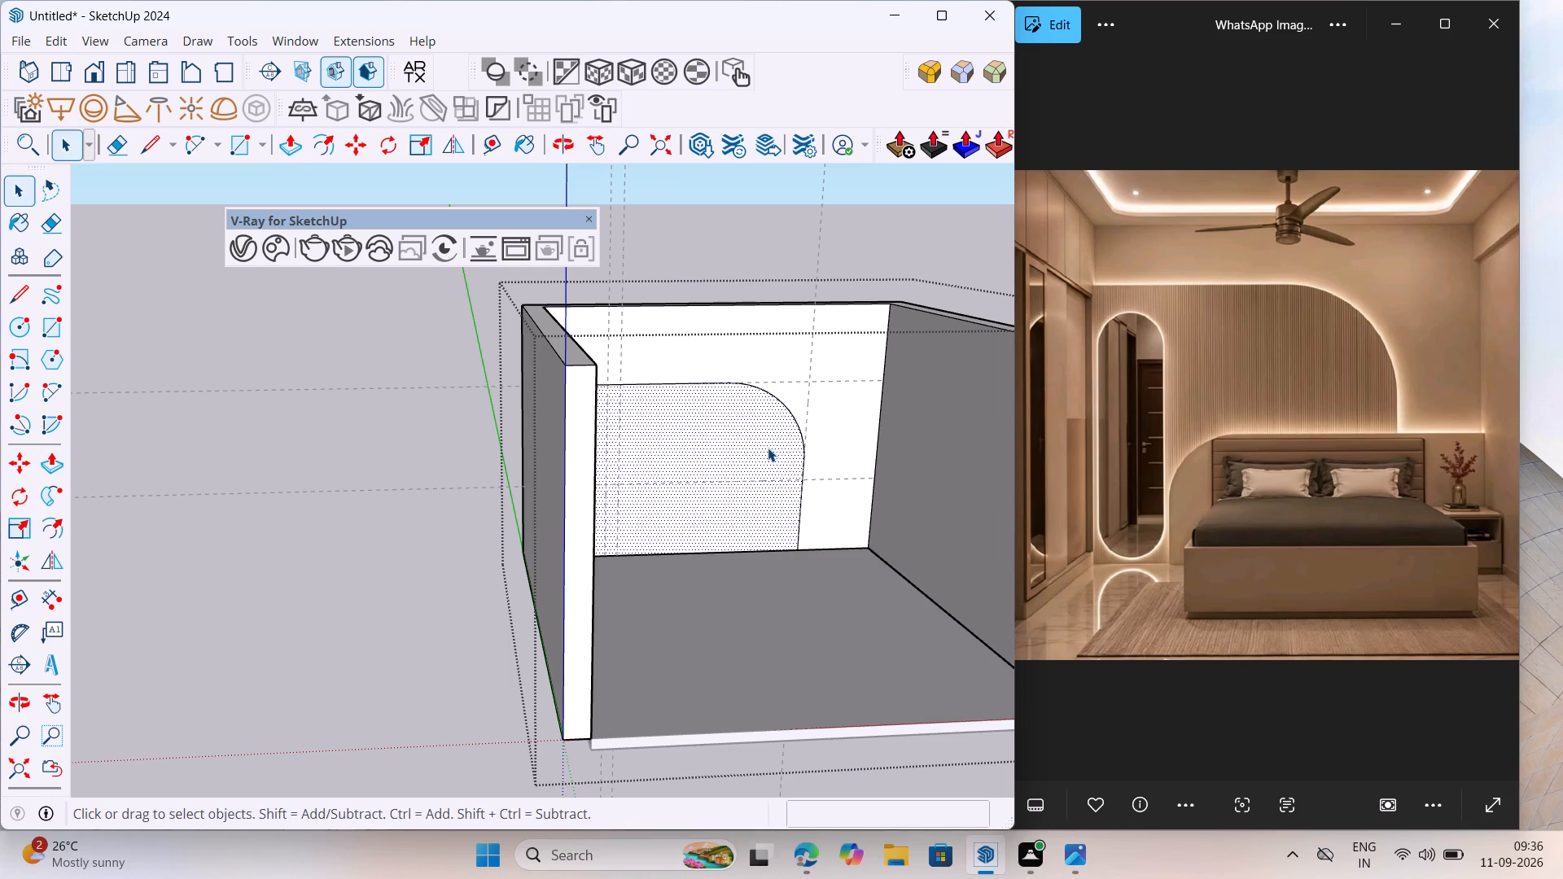
pyautogui.doubleClick(768, 448)
pyautogui.doubleClick(750, 450)
pyautogui.rightClick(748, 449)
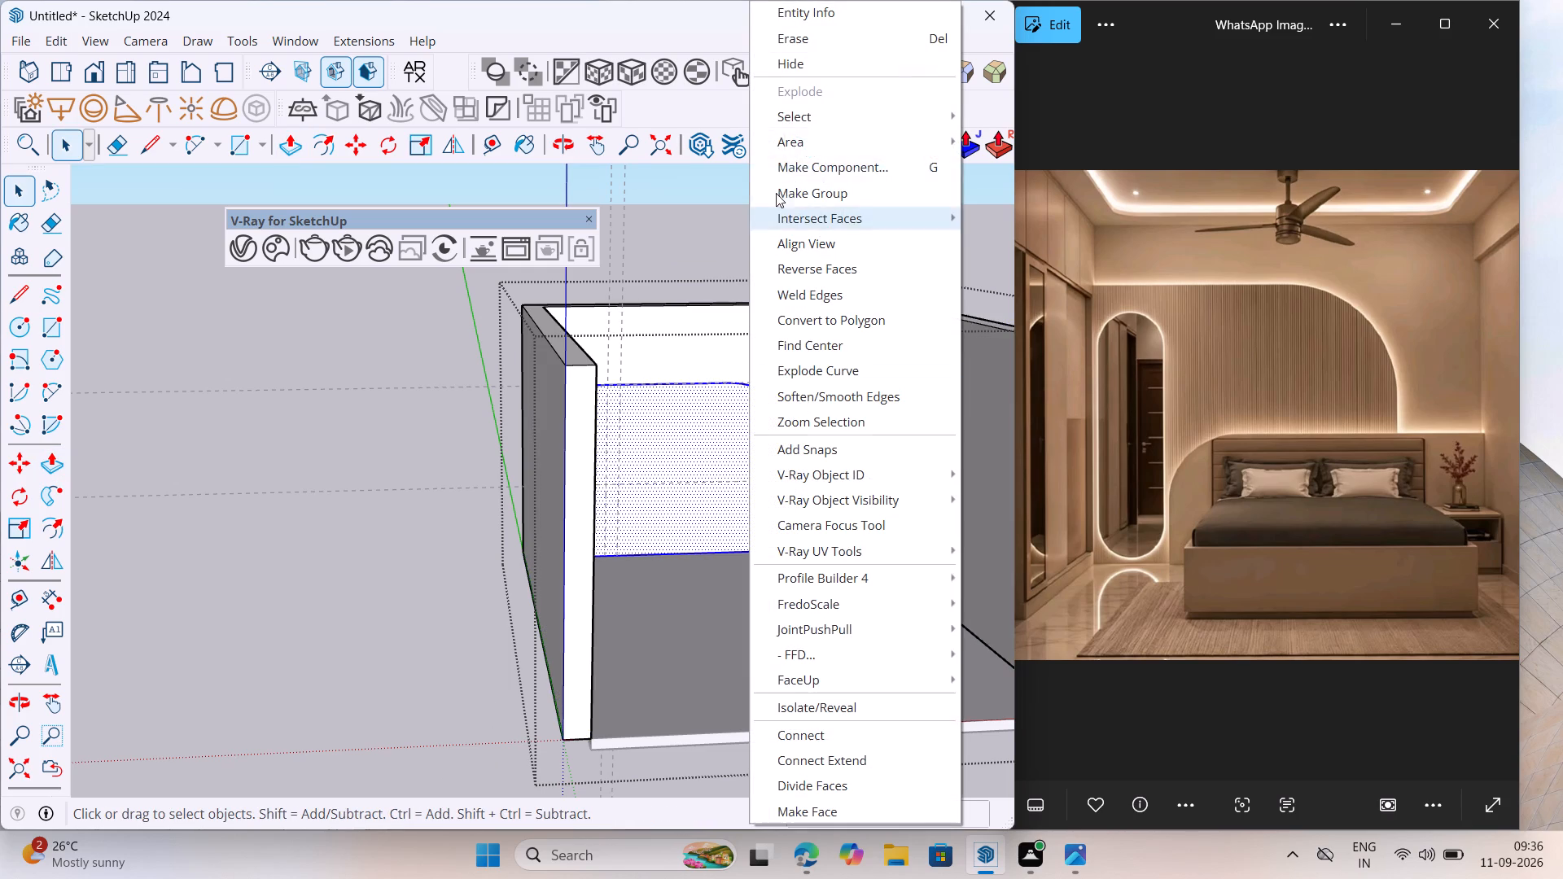
pyautogui.click(815, 187)
# Extrude the panel face 18 mm out from the back wall inside its group, and close that group.
pyautogui.moveTo(615, 527); pyautogui.dragTo(590, 533, button='middle')
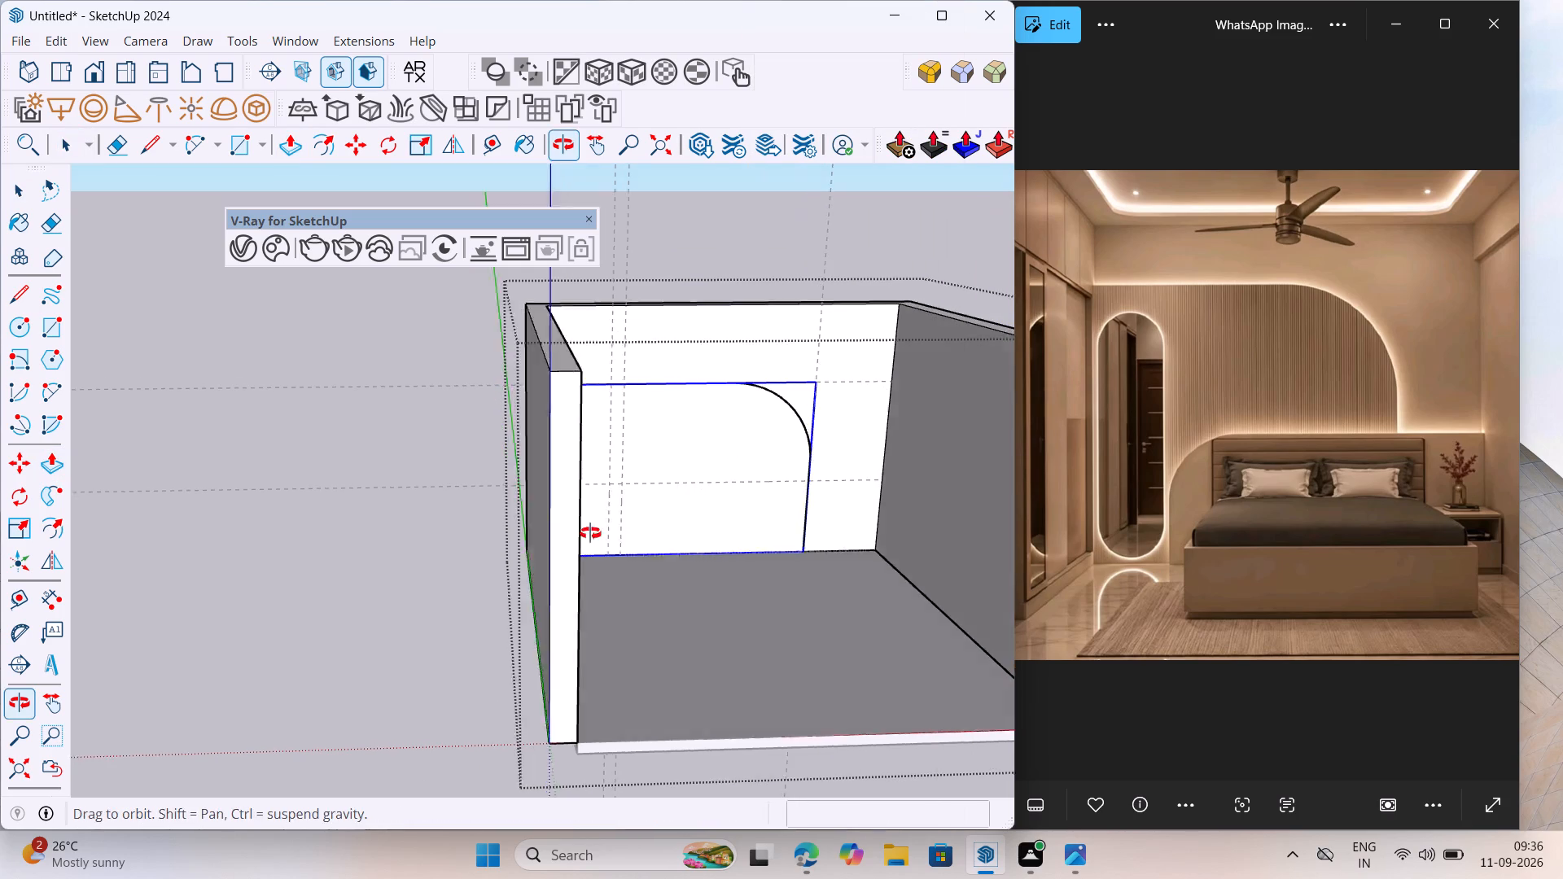
pyautogui.moveTo(590, 533); pyautogui.dragTo(576, 536, button='middle')
pyautogui.click(8, 460)
pyautogui.moveTo(487, 473); pyautogui.dragTo(407, 504, button='middle')
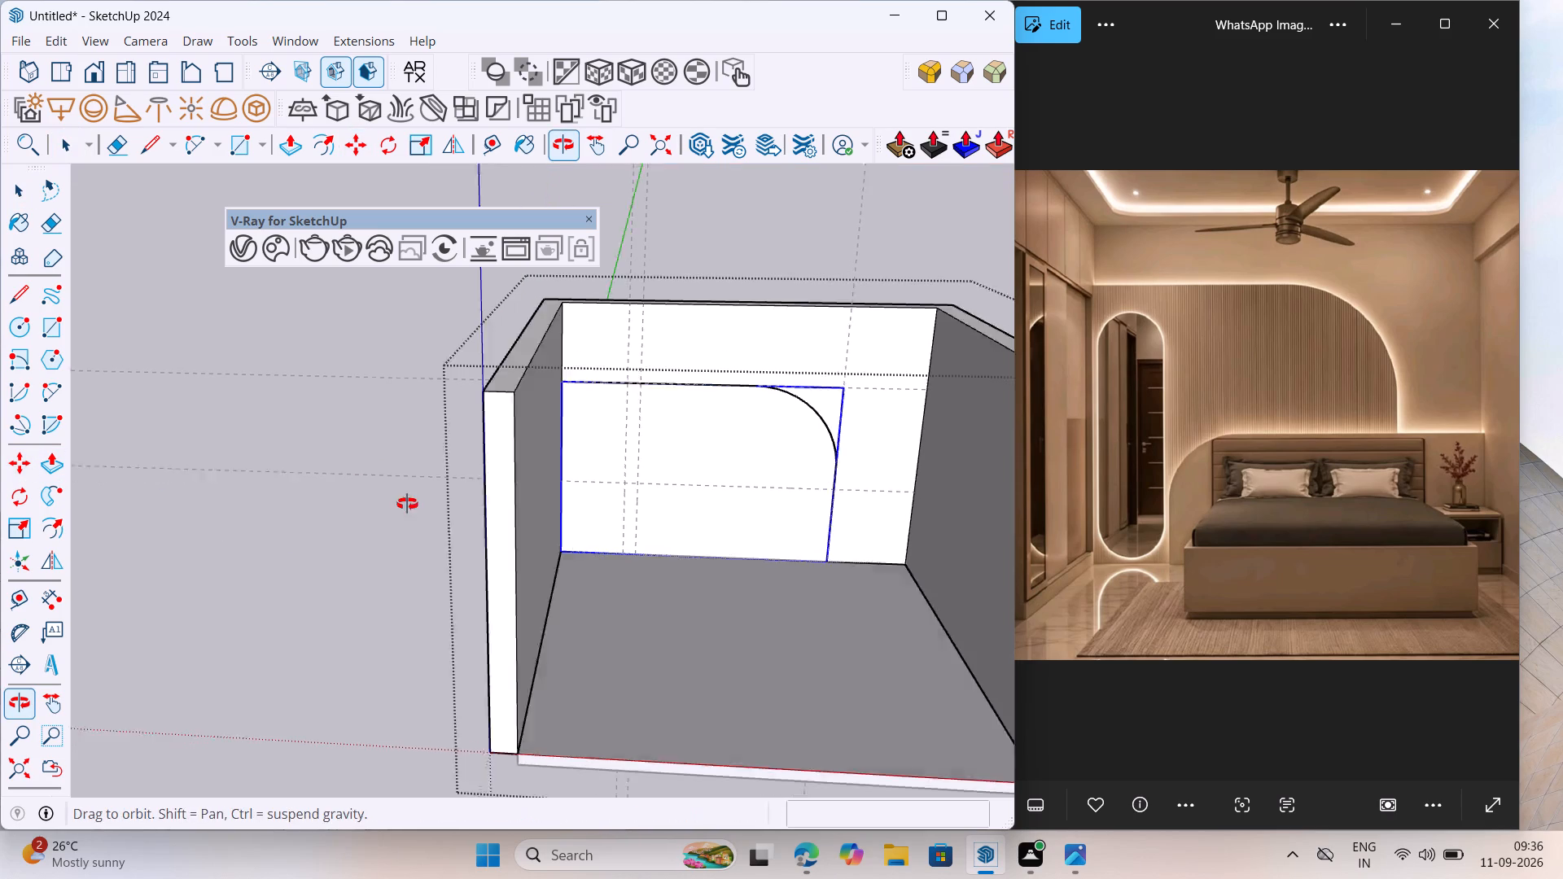
pyautogui.moveTo(407, 504); pyautogui.dragTo(401, 505, button='middle')
pyautogui.press('space')
pyautogui.tripleClick(718, 450)
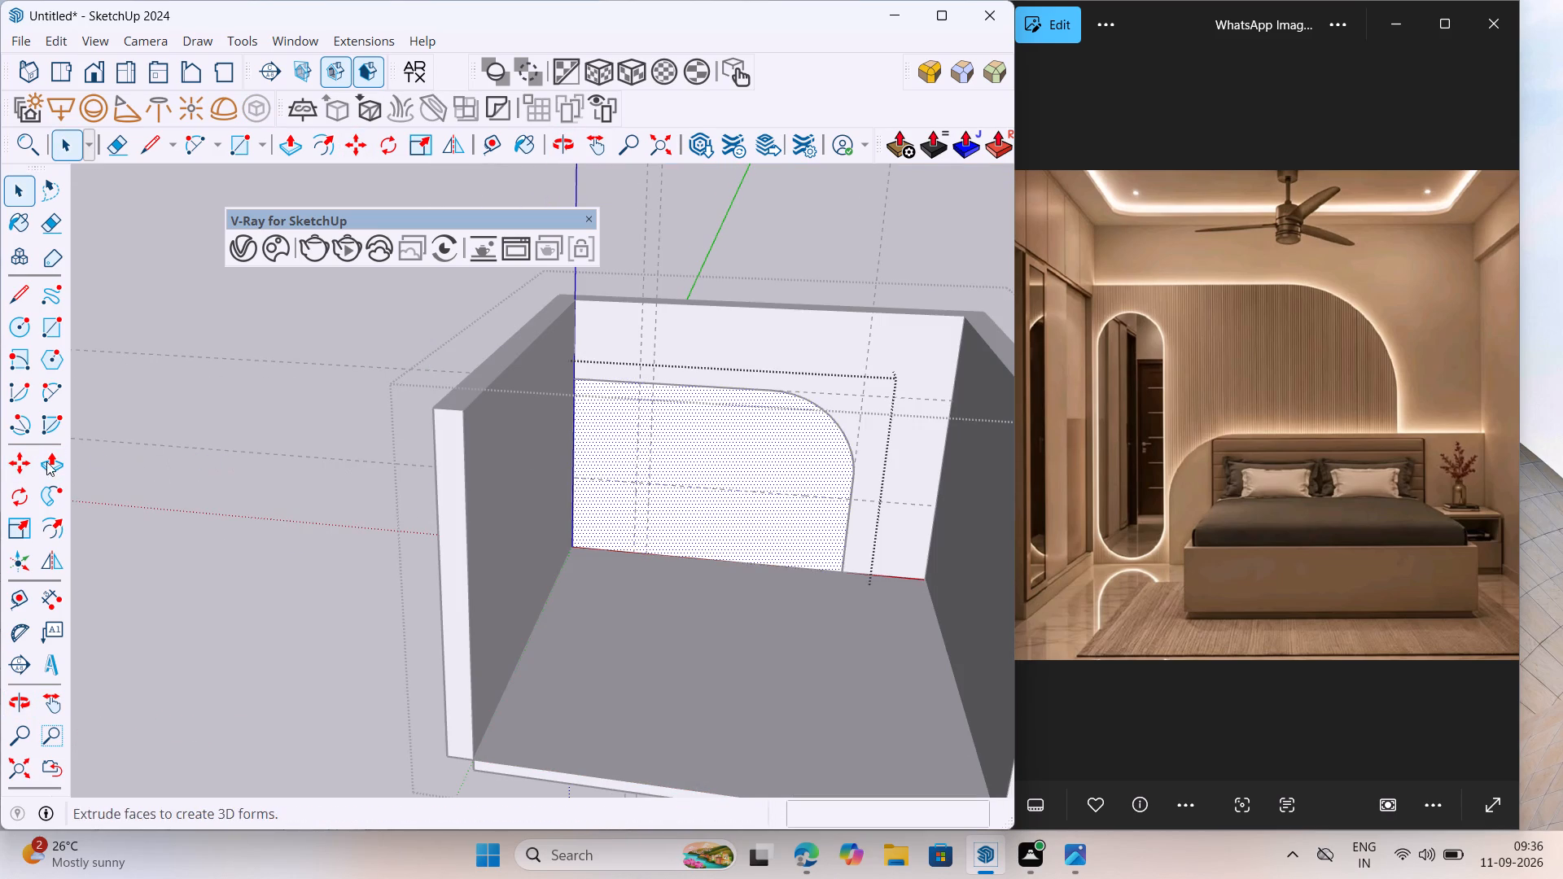
pyautogui.click(34, 464)
pyautogui.click(50, 464)
pyautogui.click(663, 469)
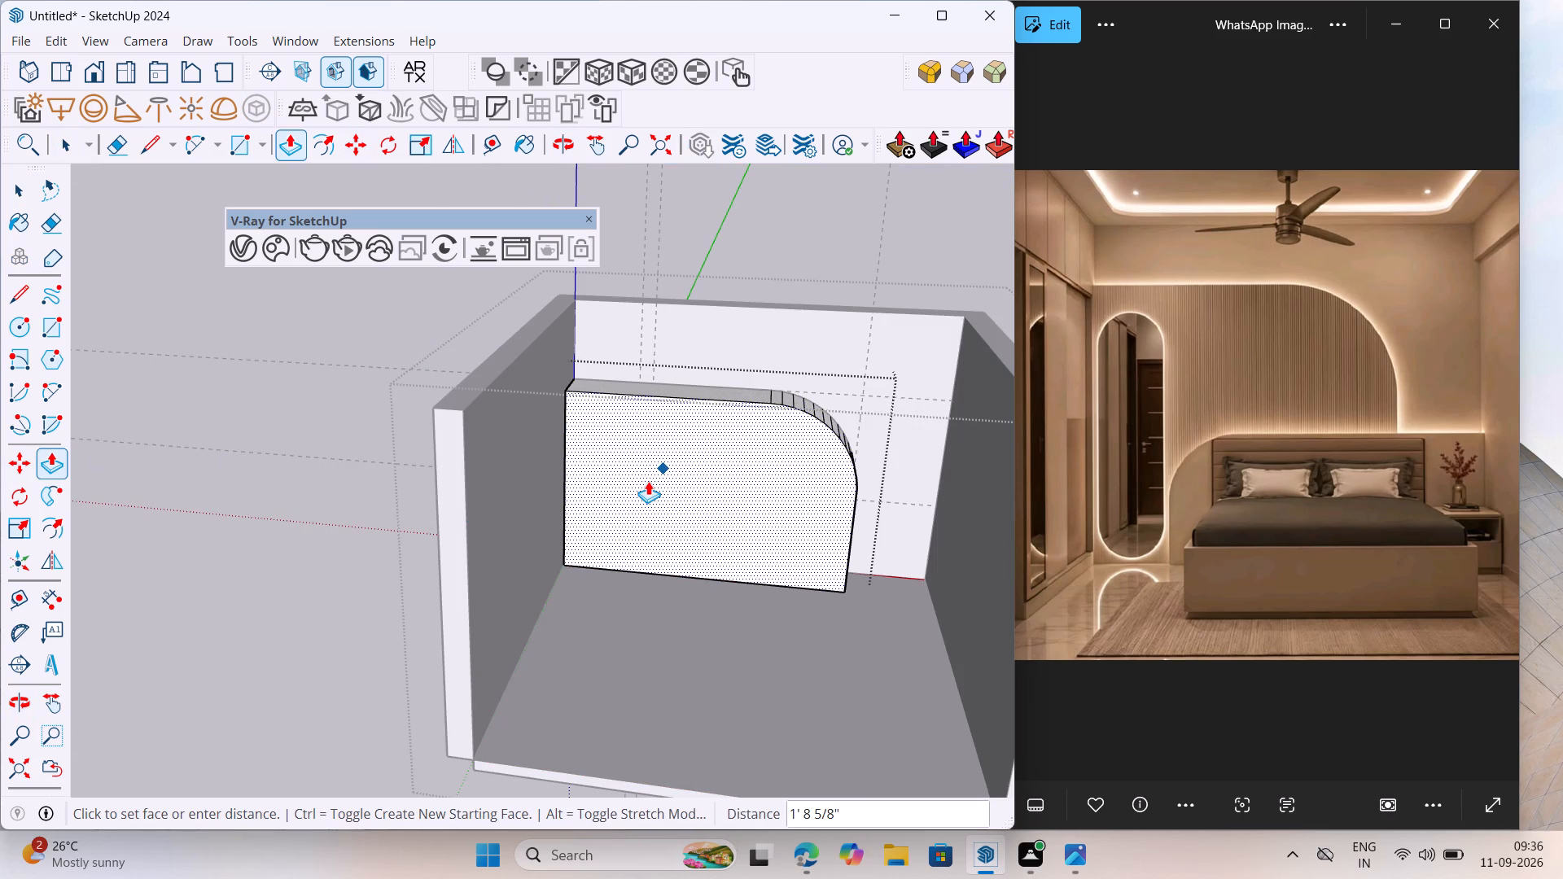
pyautogui.write('18mm')
pyautogui.press('Return')
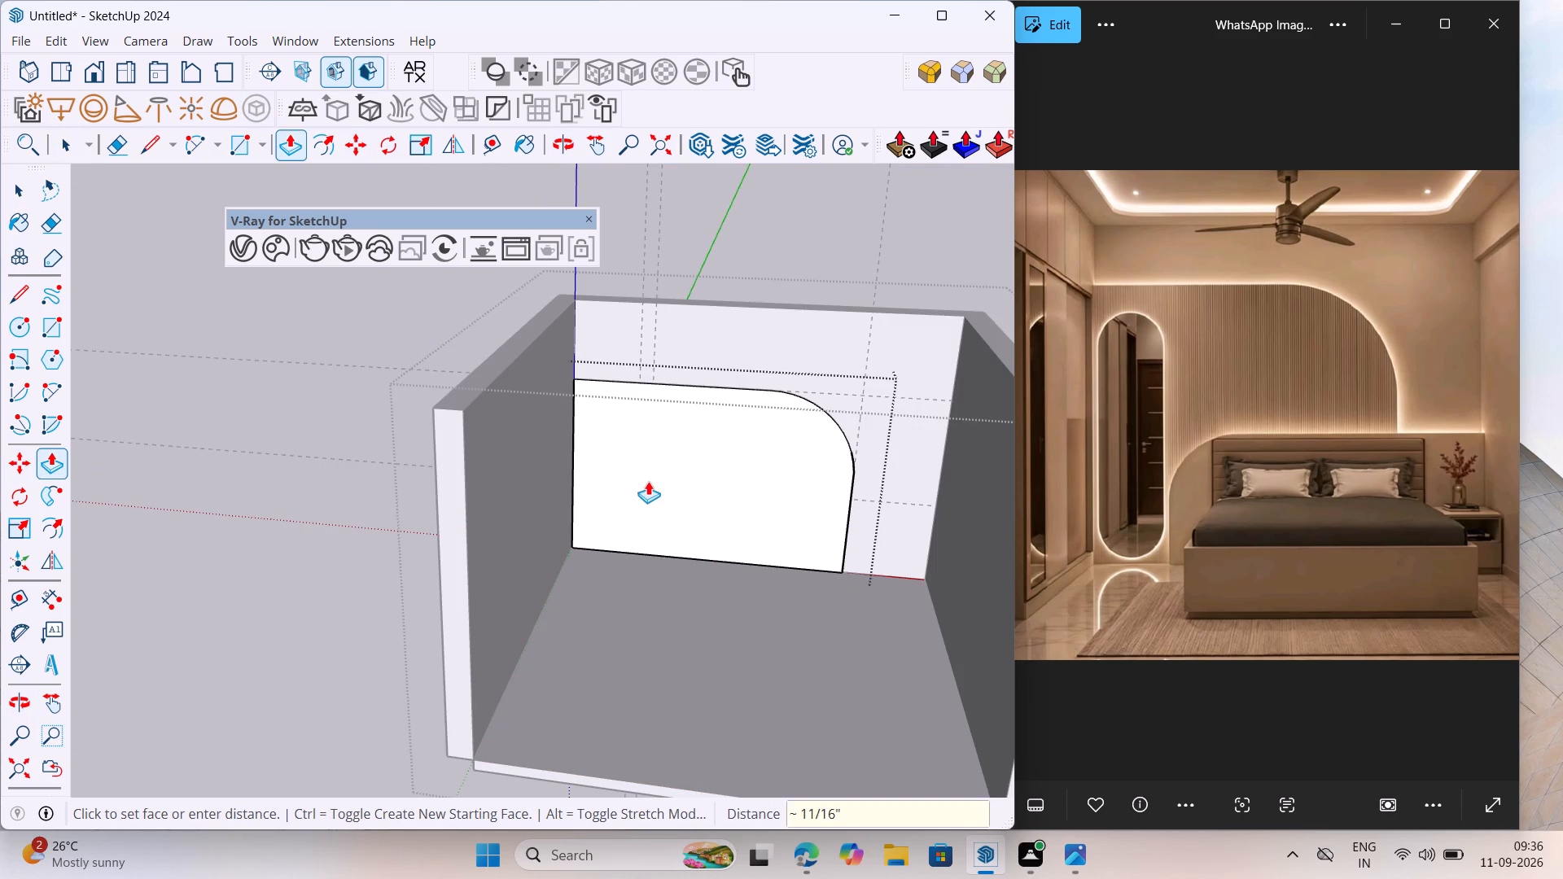
pyautogui.press('space')
pyautogui.rightClick(748, 249)
pyautogui.click(788, 251)
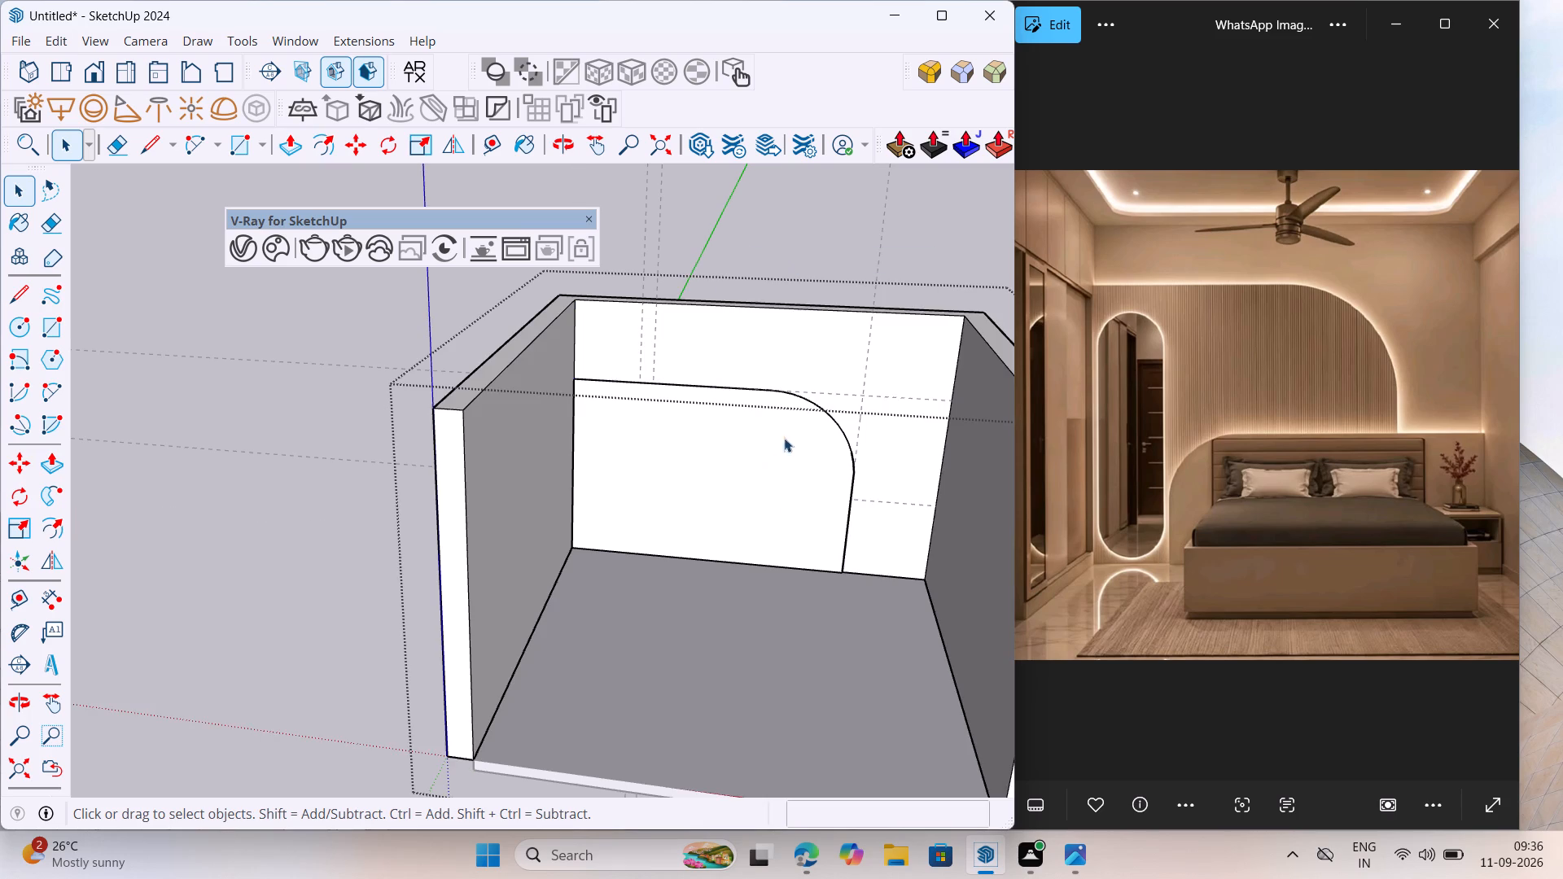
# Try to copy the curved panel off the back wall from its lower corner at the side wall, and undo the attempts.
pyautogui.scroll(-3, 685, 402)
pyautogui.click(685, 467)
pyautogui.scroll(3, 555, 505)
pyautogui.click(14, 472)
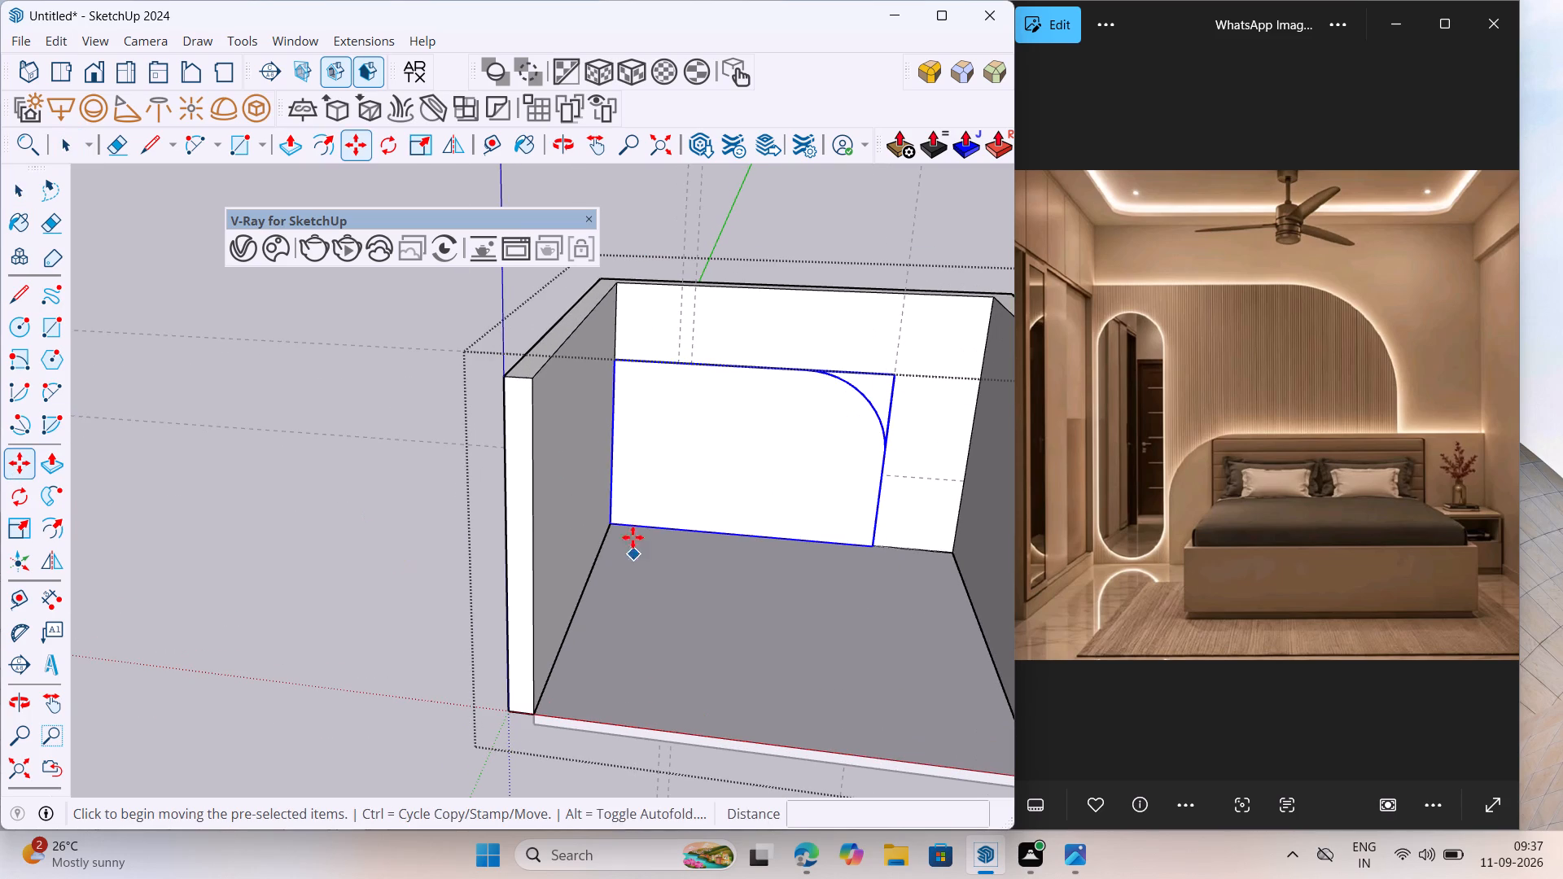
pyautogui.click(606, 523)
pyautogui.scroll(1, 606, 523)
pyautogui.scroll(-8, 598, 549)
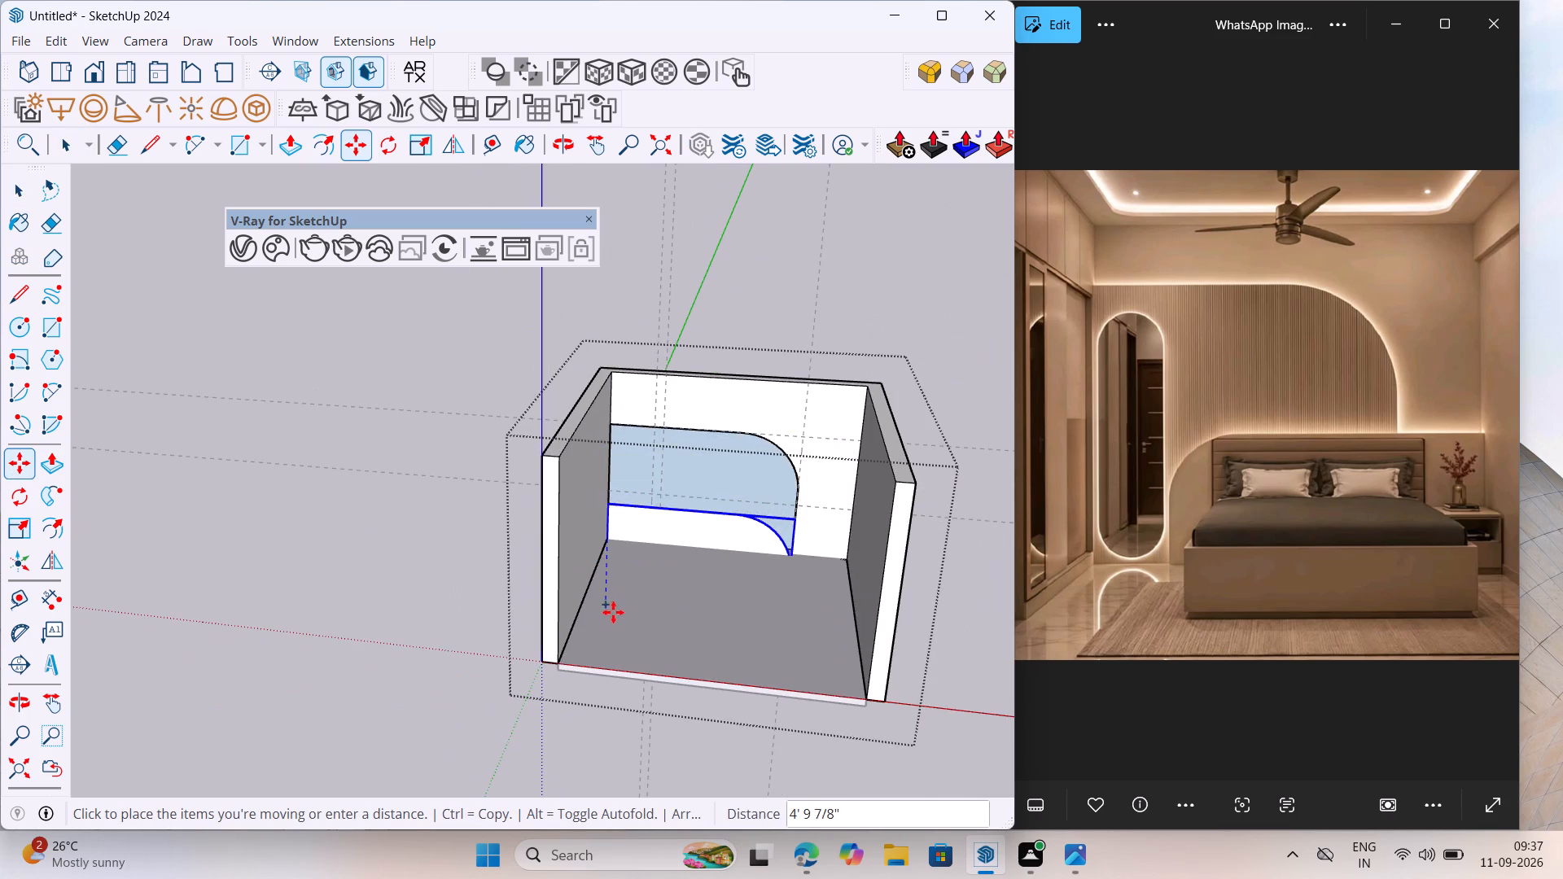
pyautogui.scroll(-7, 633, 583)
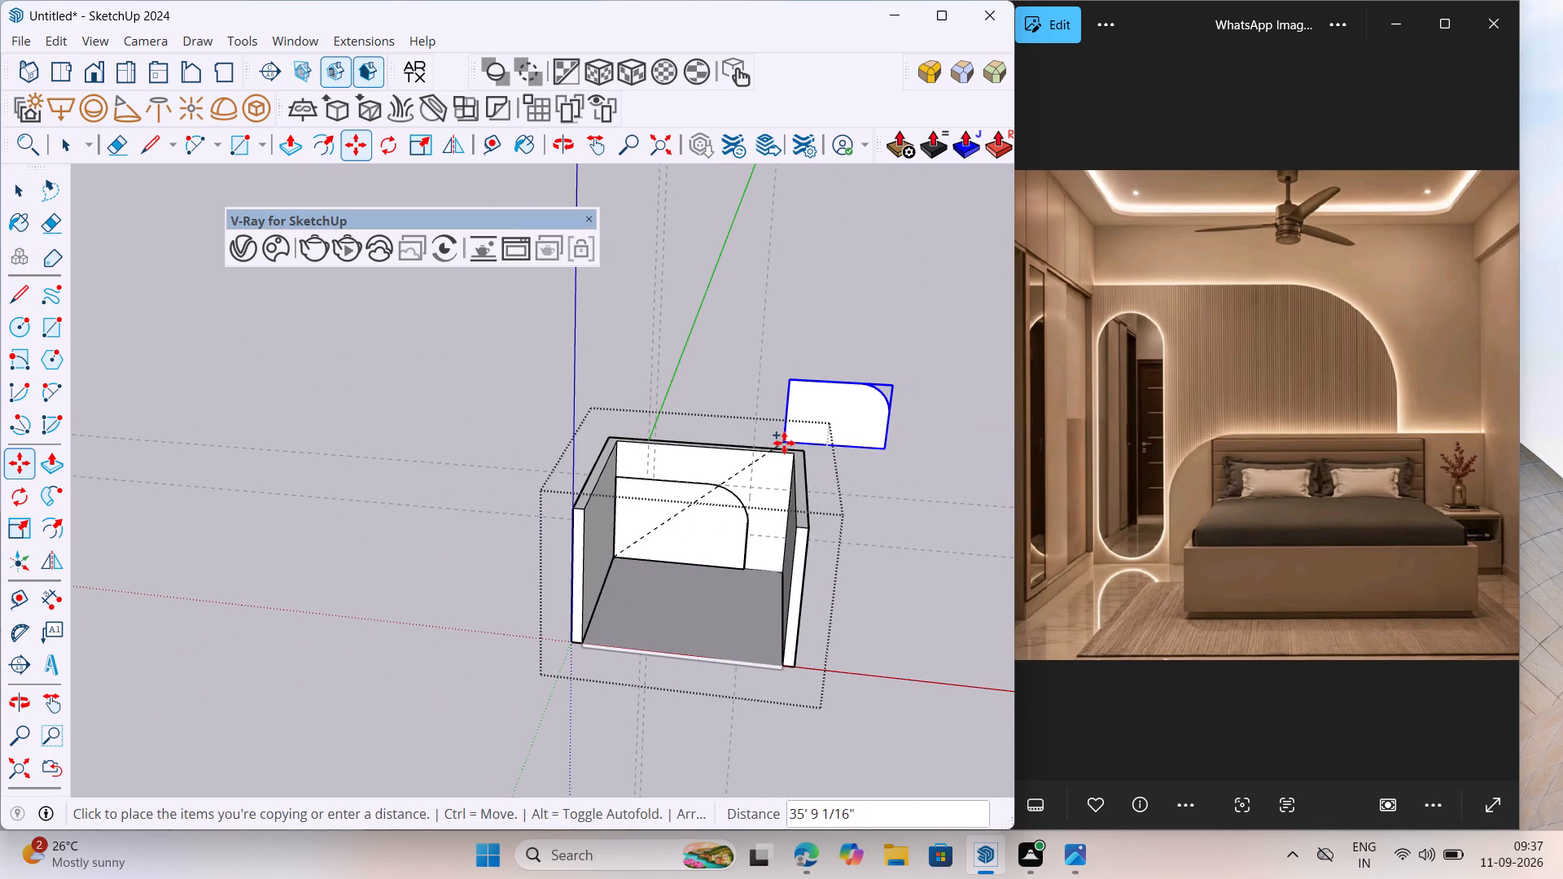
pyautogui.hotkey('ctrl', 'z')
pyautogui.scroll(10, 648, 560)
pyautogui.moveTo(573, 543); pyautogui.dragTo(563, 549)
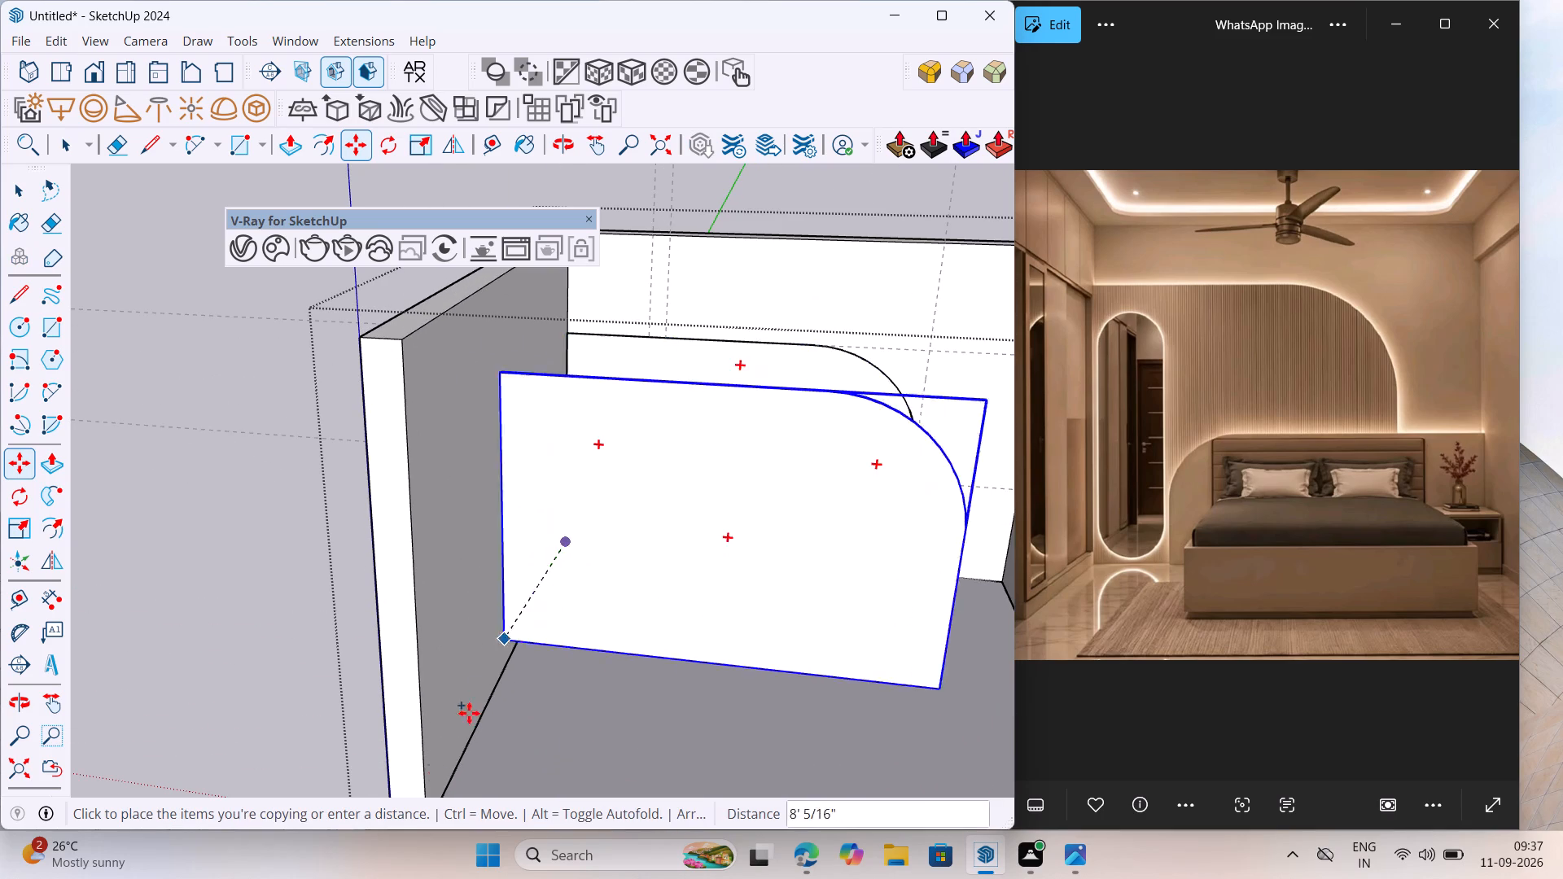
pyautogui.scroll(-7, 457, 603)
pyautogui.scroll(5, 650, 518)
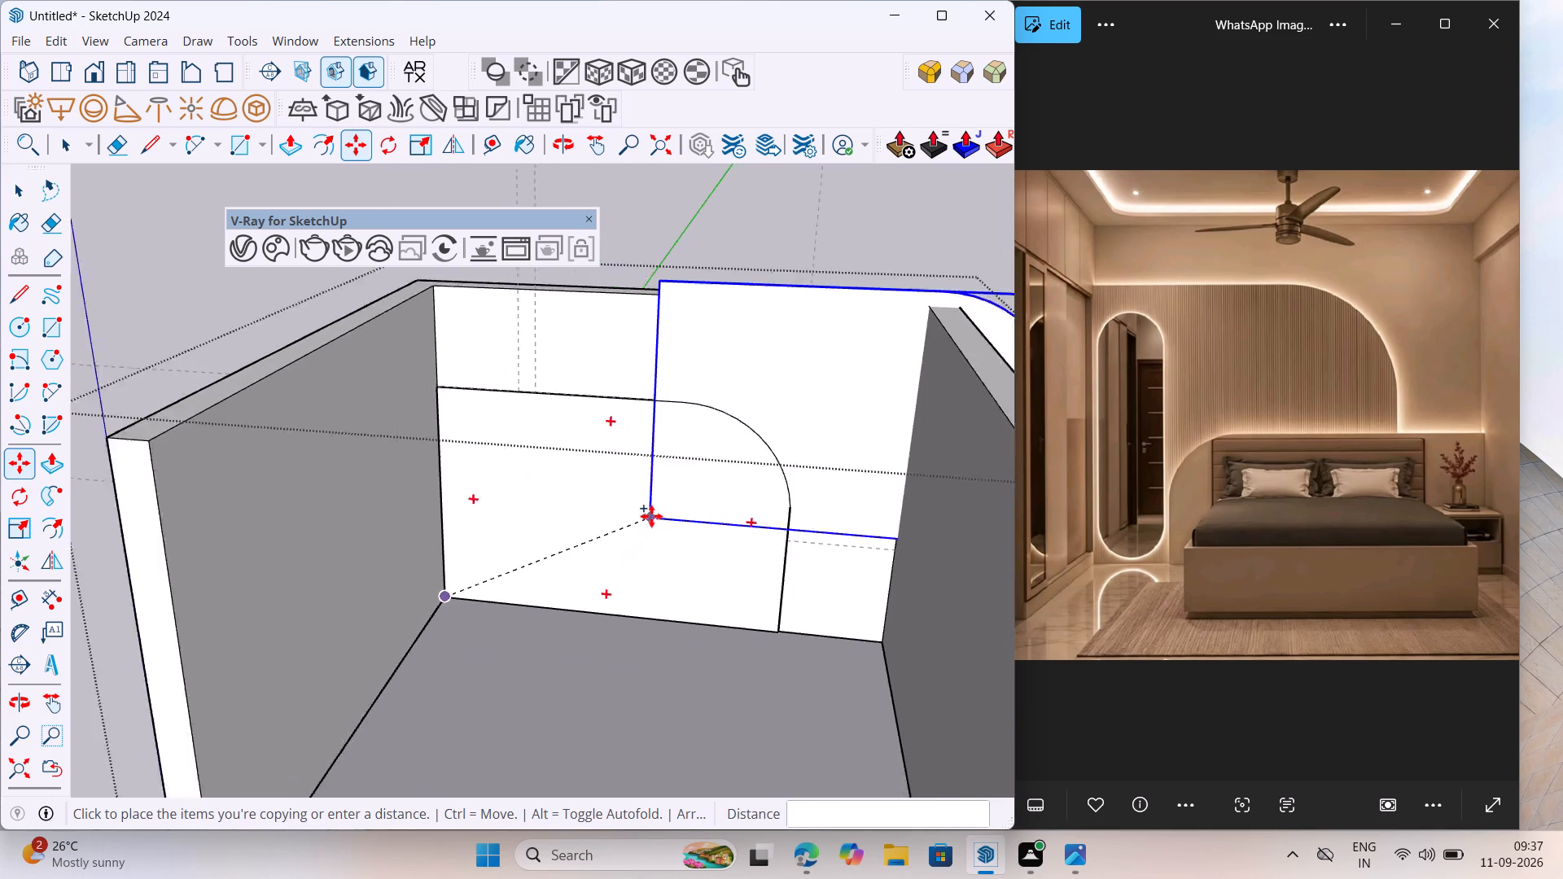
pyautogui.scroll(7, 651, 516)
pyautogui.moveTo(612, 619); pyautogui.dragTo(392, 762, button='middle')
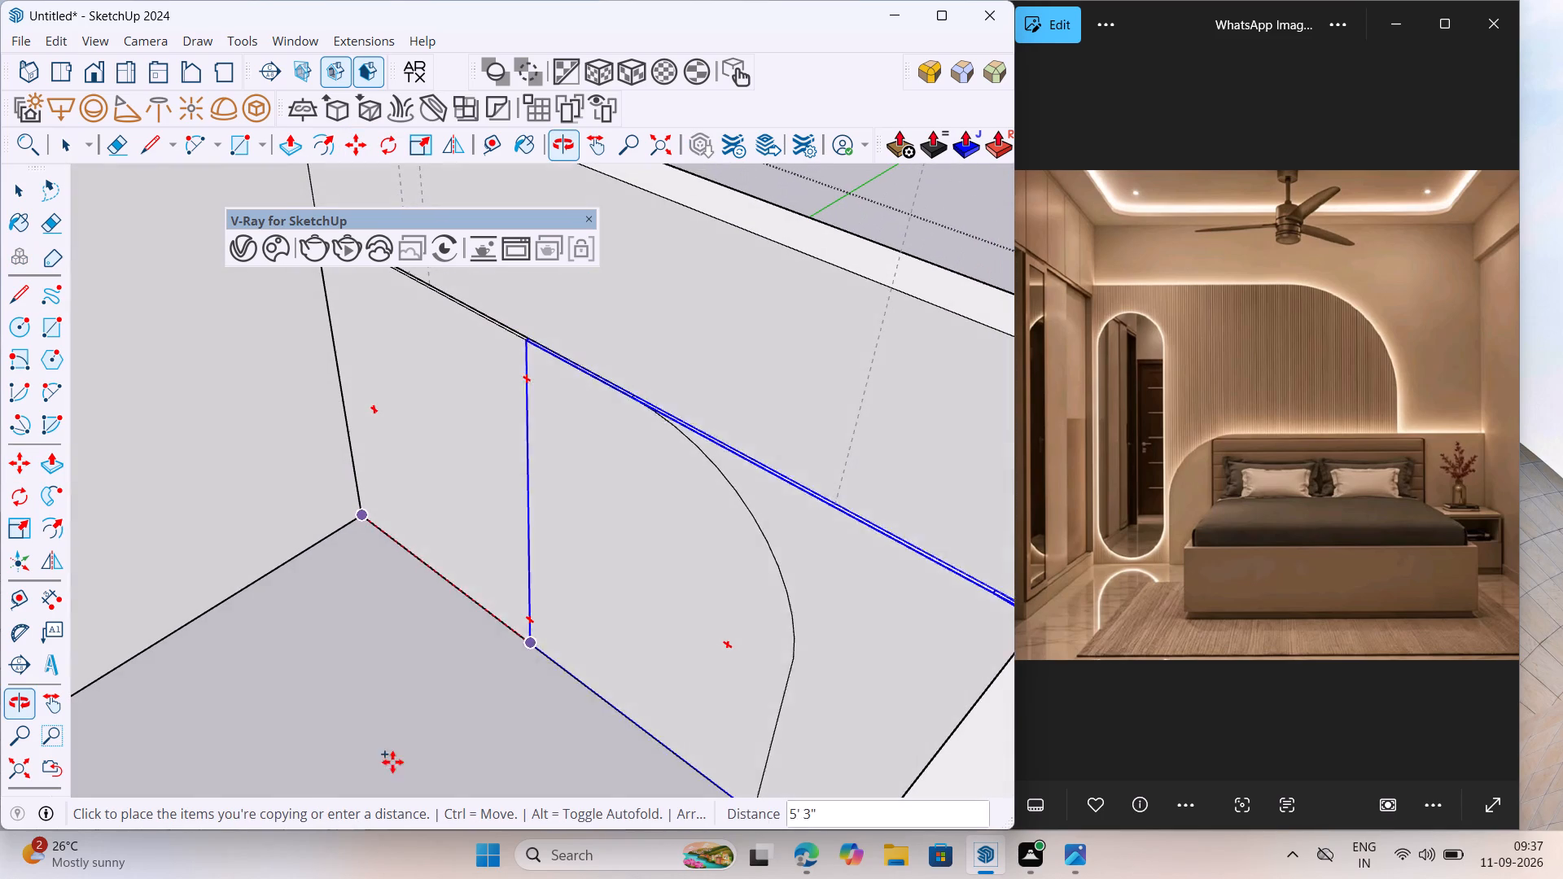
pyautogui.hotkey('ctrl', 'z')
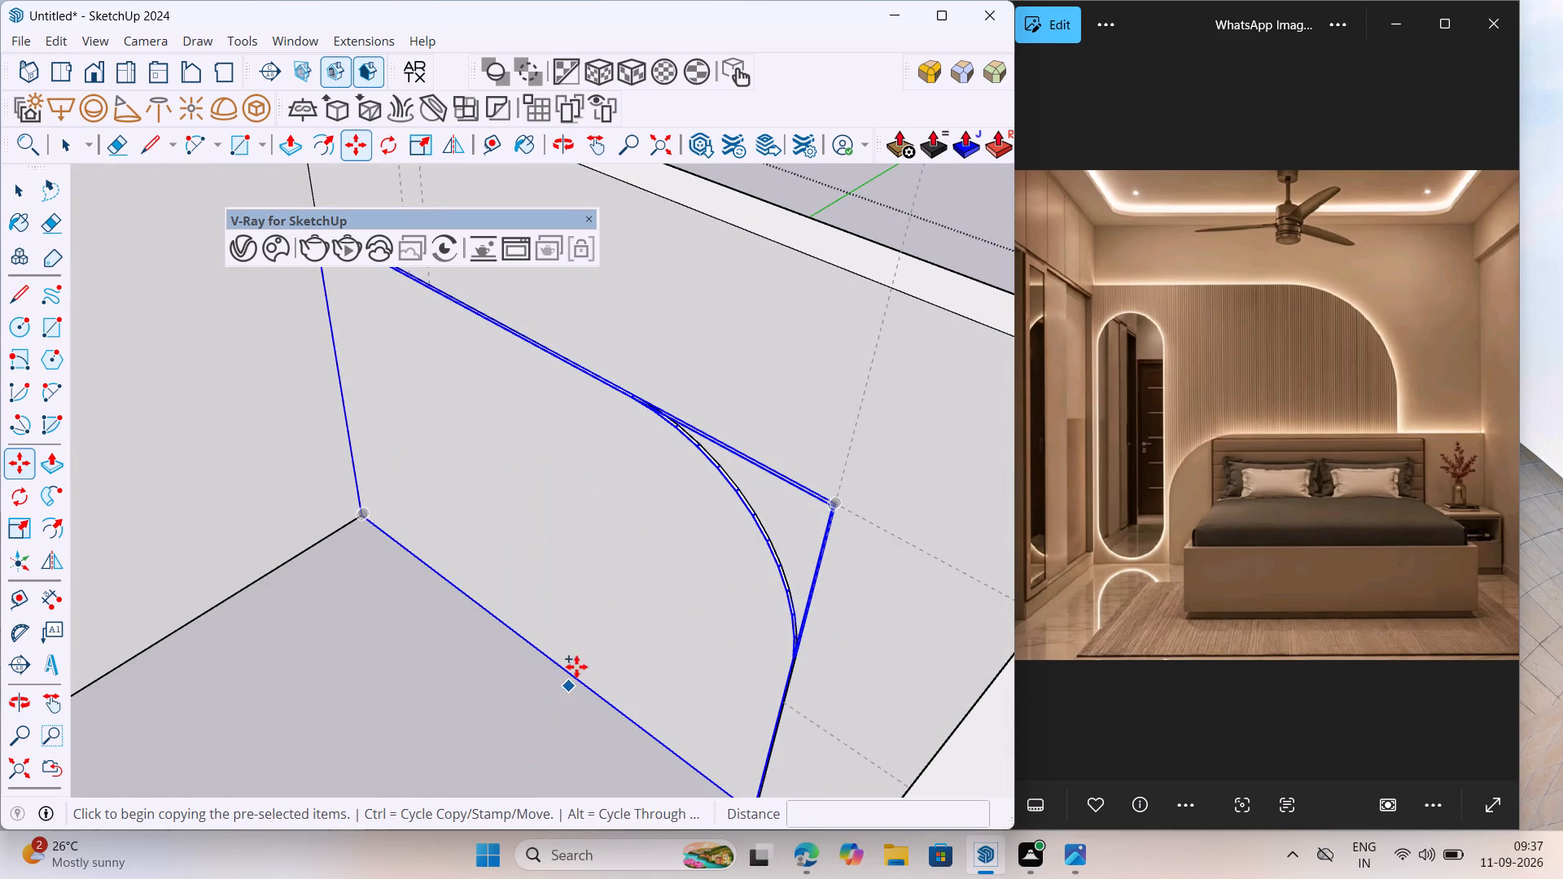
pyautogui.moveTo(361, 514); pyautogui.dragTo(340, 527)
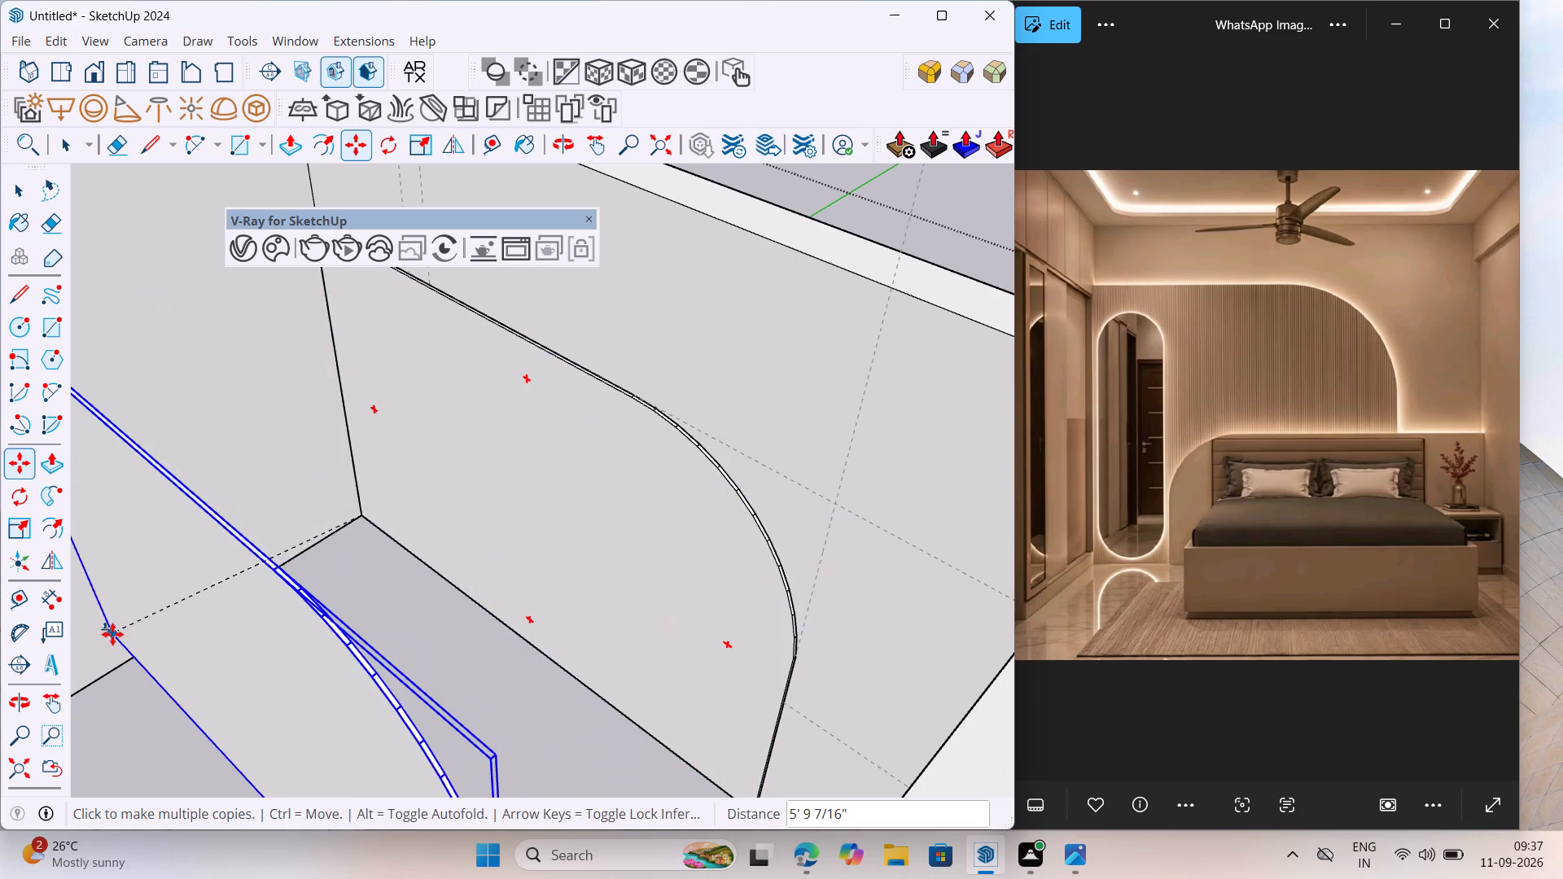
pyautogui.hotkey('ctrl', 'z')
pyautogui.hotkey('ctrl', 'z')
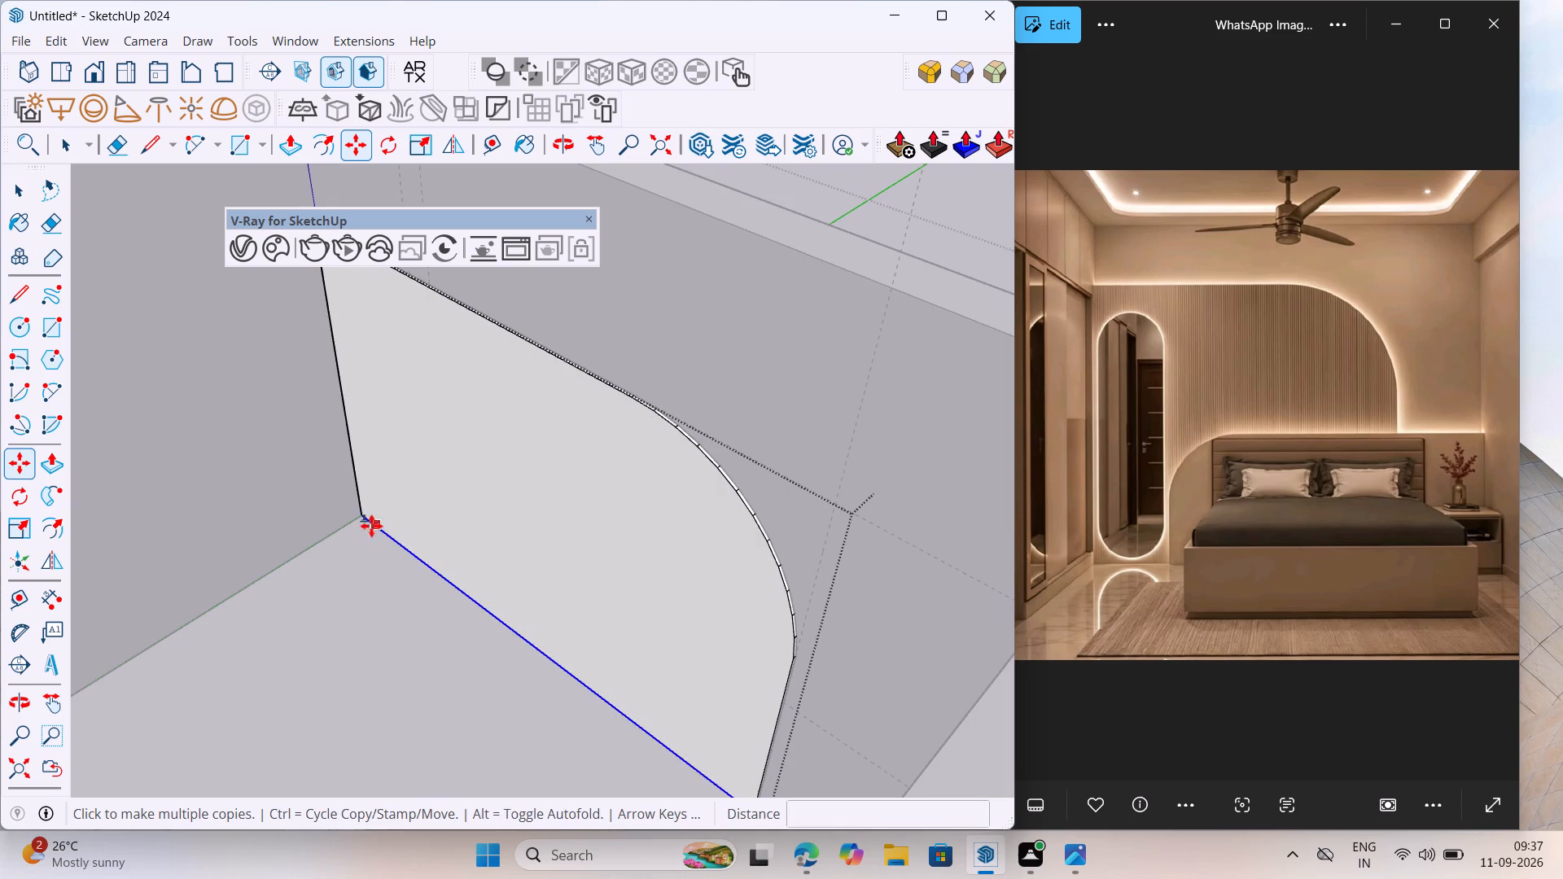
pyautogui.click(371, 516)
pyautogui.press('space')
# Compare the back wall's curved panel with the panel, mirror and headboard shapes in the reference image.
pyautogui.scroll(-8, 582, 511)
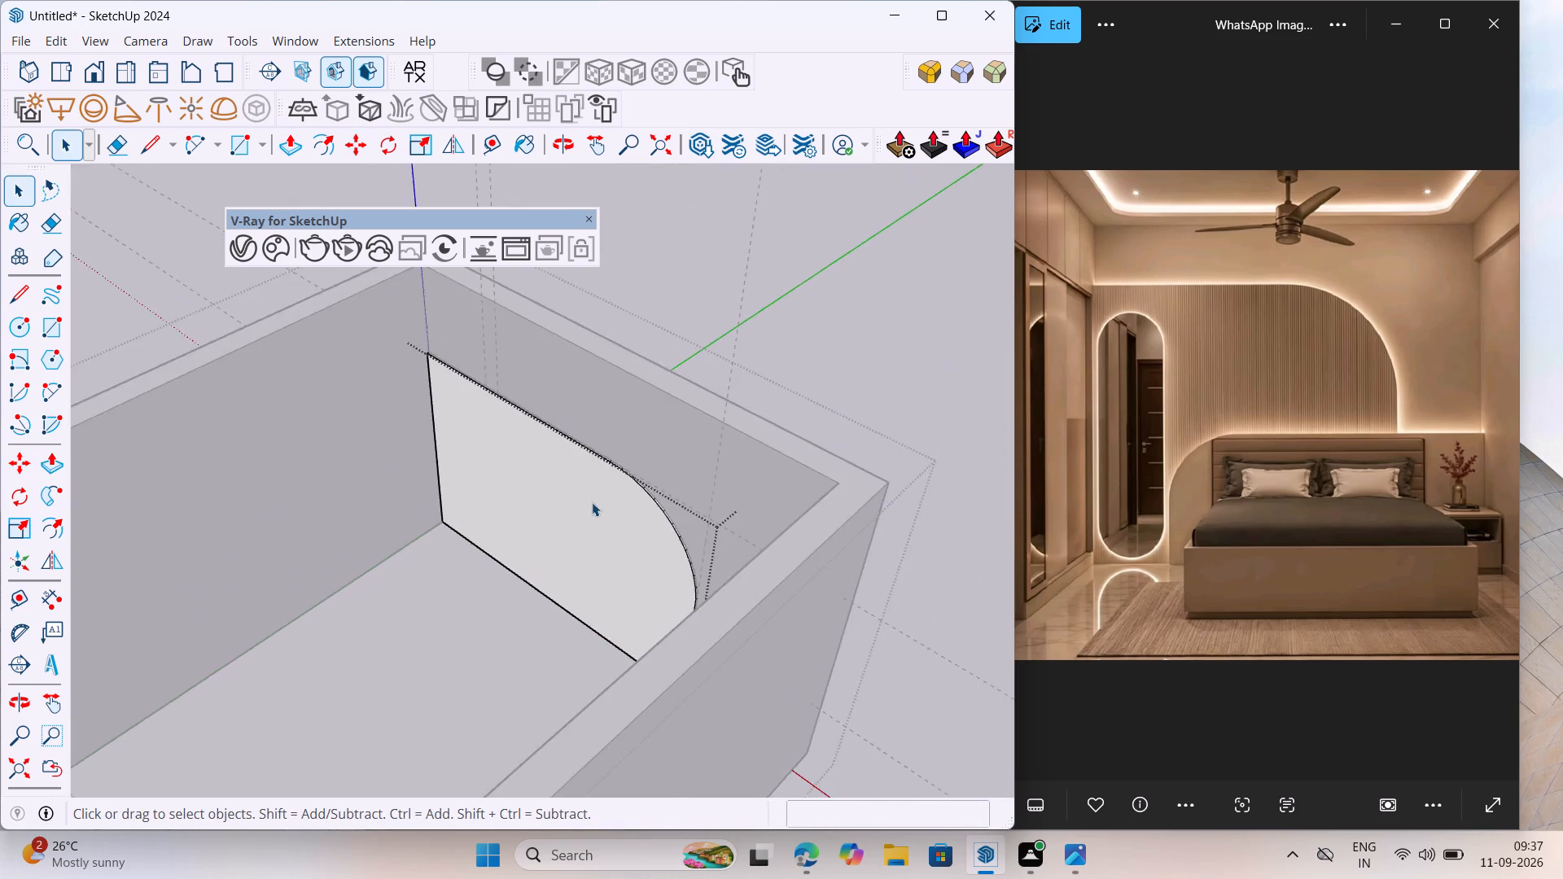
pyautogui.scroll(-6, 592, 502)
pyautogui.moveTo(641, 568); pyautogui.dragTo(1049, 532, button='middle')
pyautogui.scroll(6, 1441, 445)
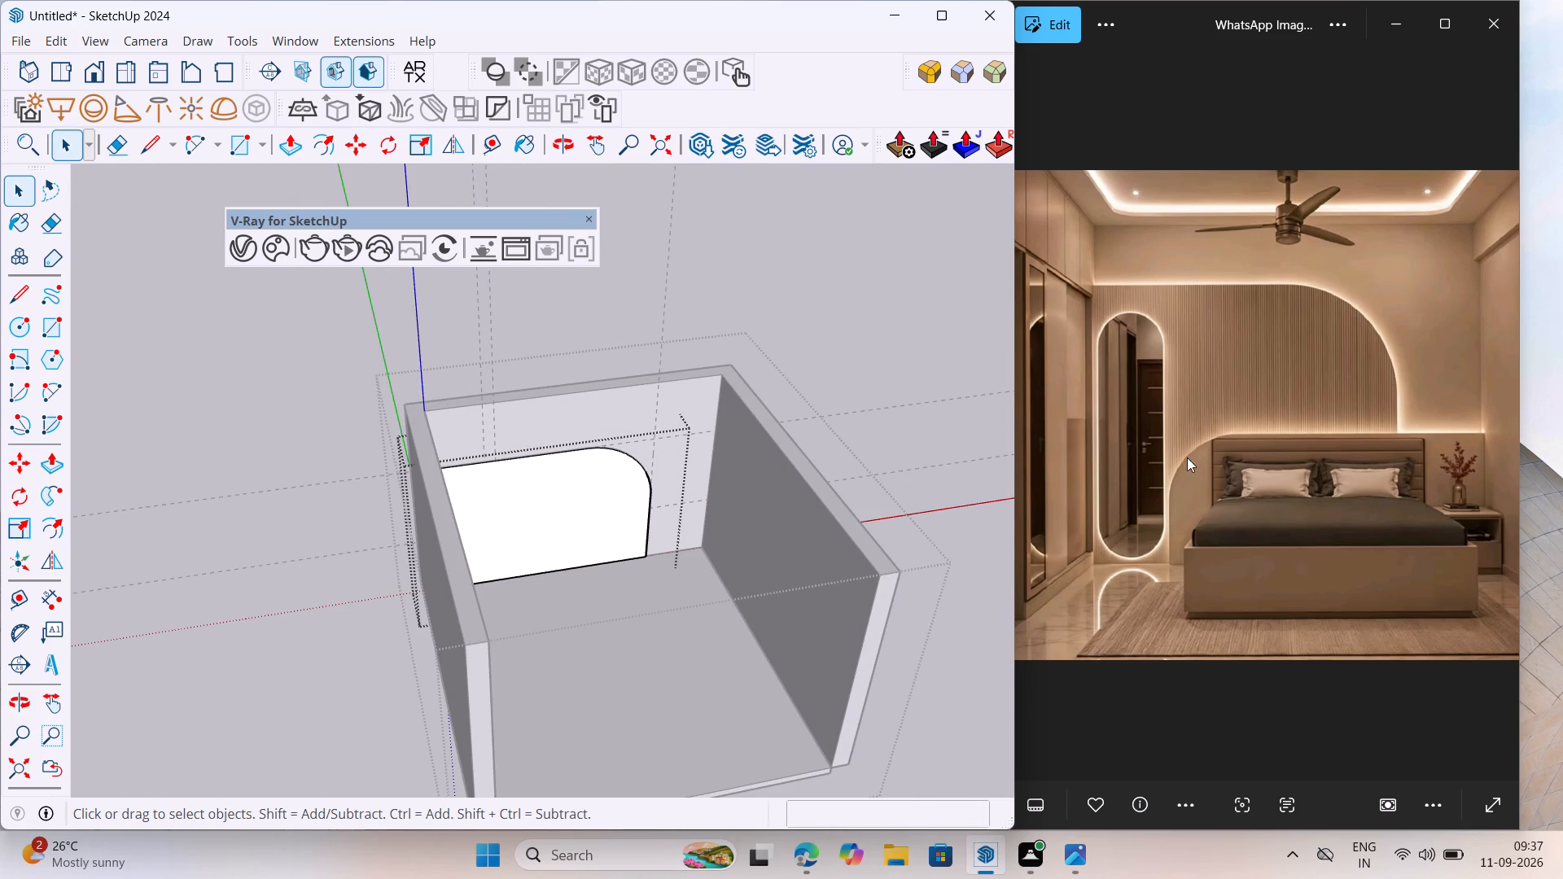
pyautogui.moveTo(633, 474); pyautogui.dragTo(492, 396, button='middle')
pyautogui.scroll(1, 633, 474)
pyautogui.scroll(5, 1308, 456)
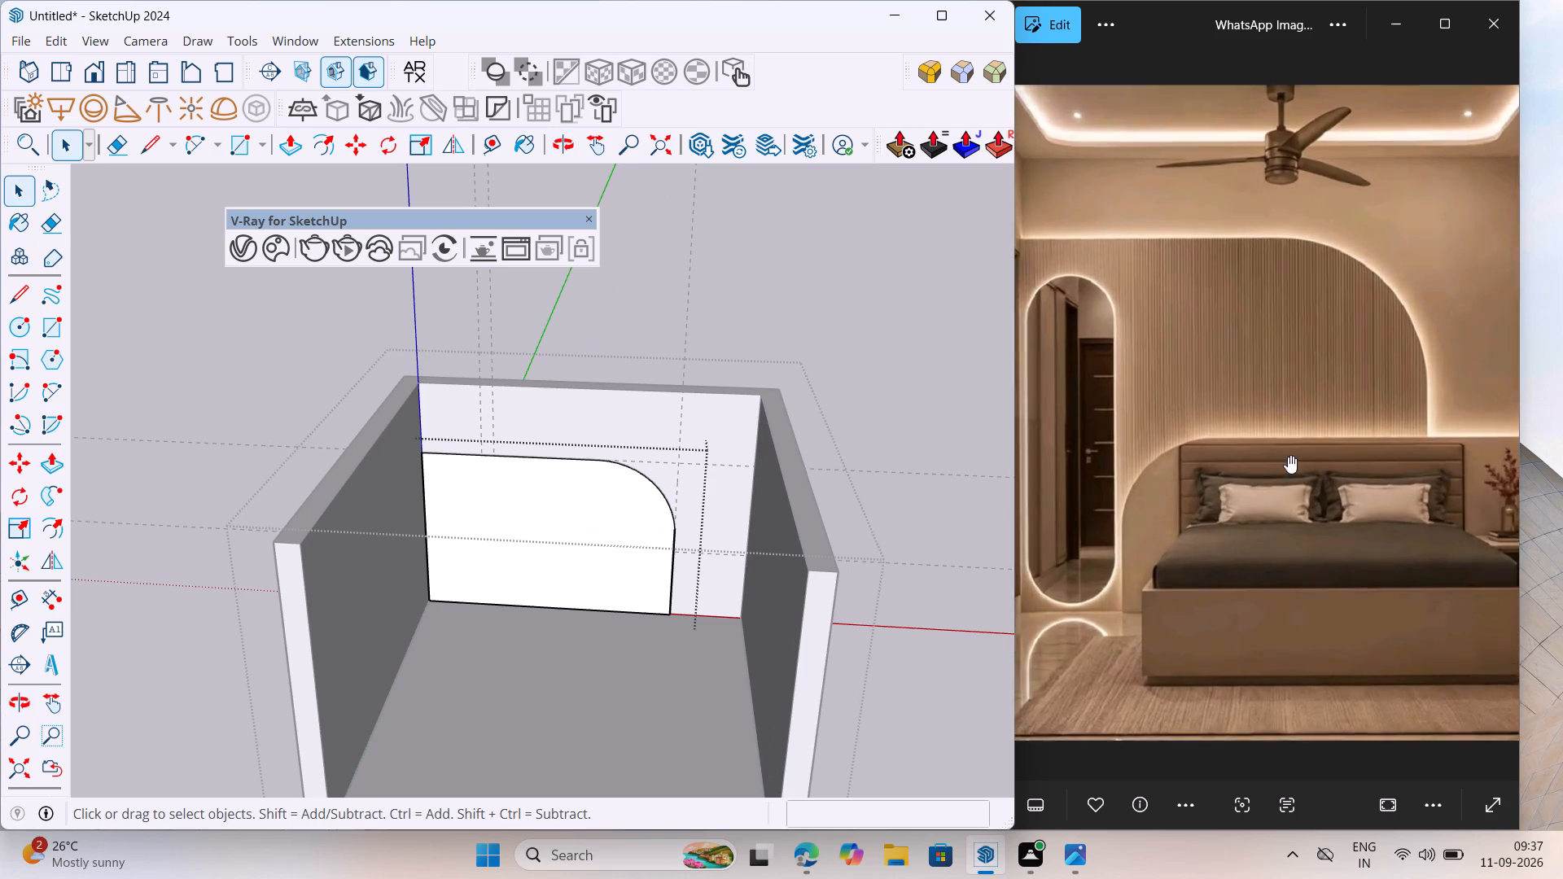
pyautogui.scroll(-4, 680, 535)
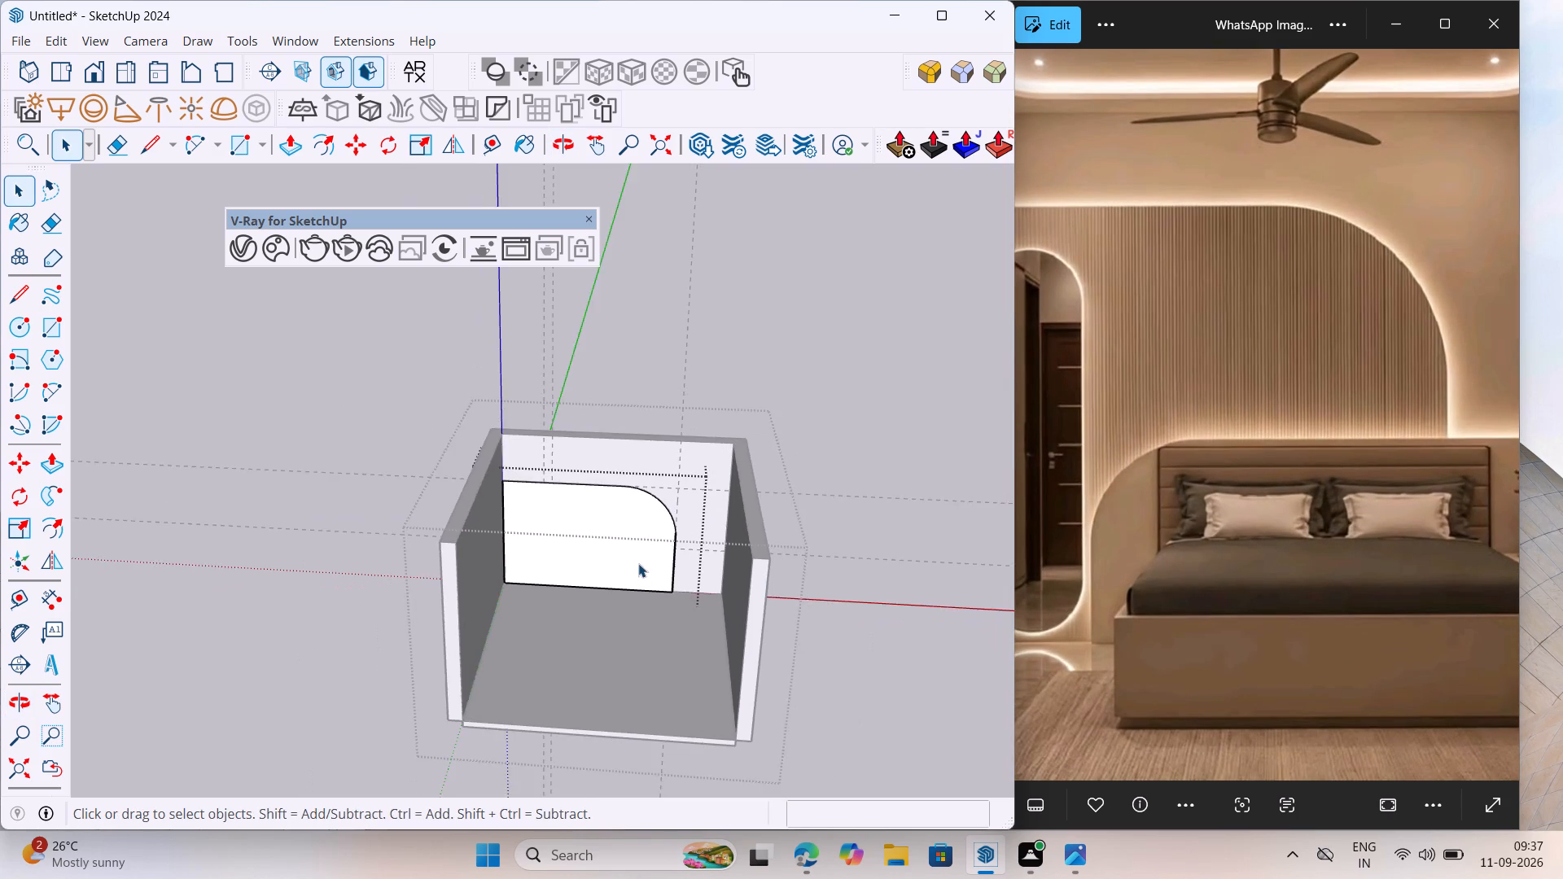
pyautogui.moveTo(637, 563); pyautogui.dragTo(699, 544, button='middle')
pyautogui.scroll(4, 576, 523)
# Close the curved panel's group and hide the panel on the back wall.
pyautogui.click(627, 534)
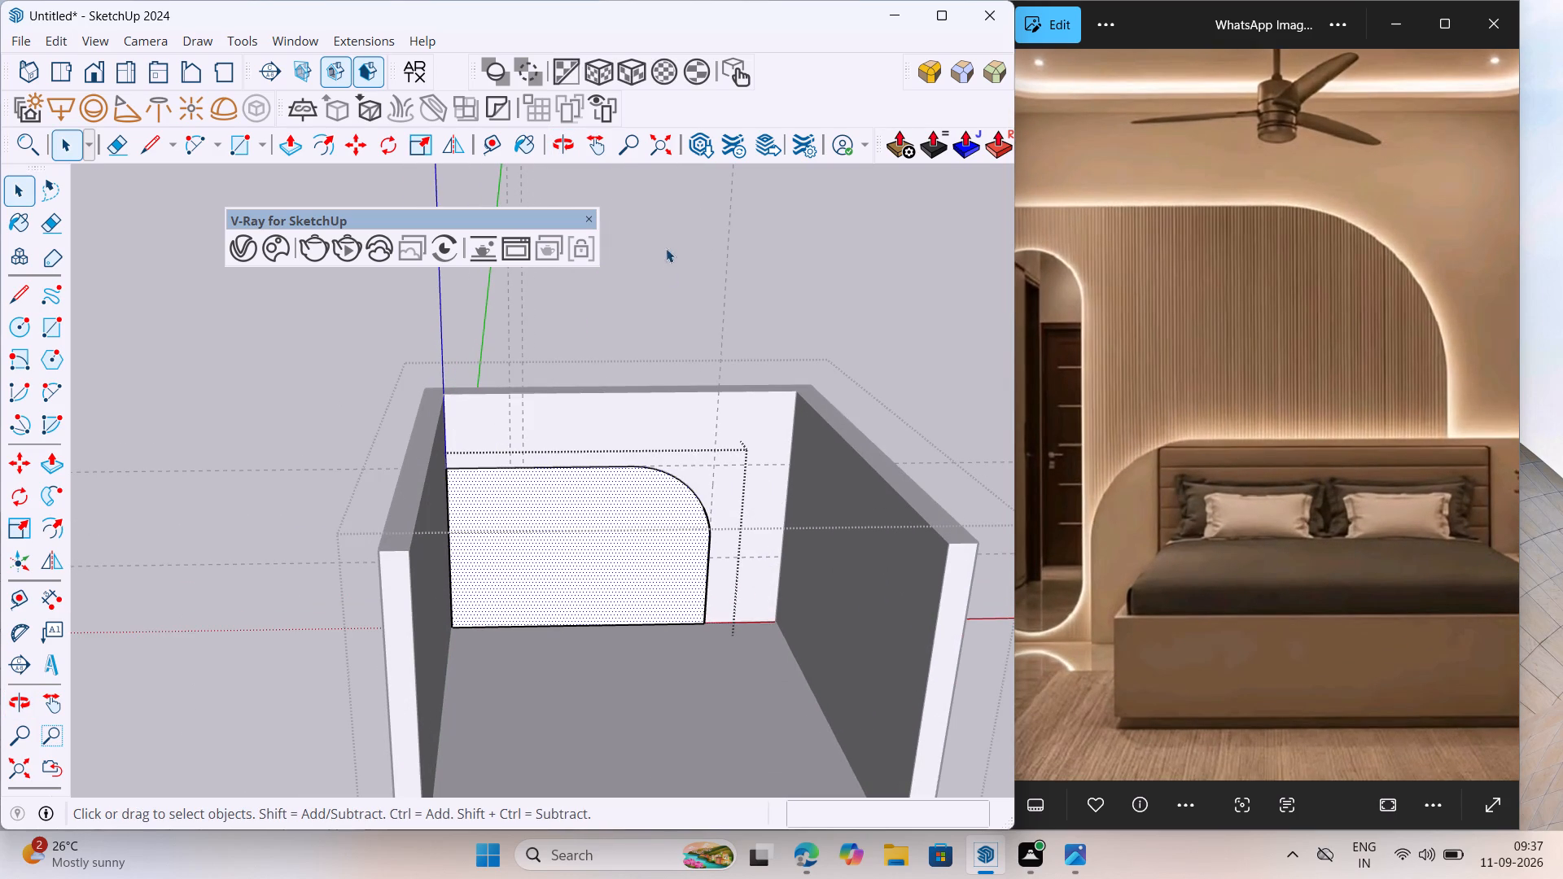
pyautogui.rightClick(666, 234)
pyautogui.click(718, 250)
pyautogui.scroll(7, 707, 579)
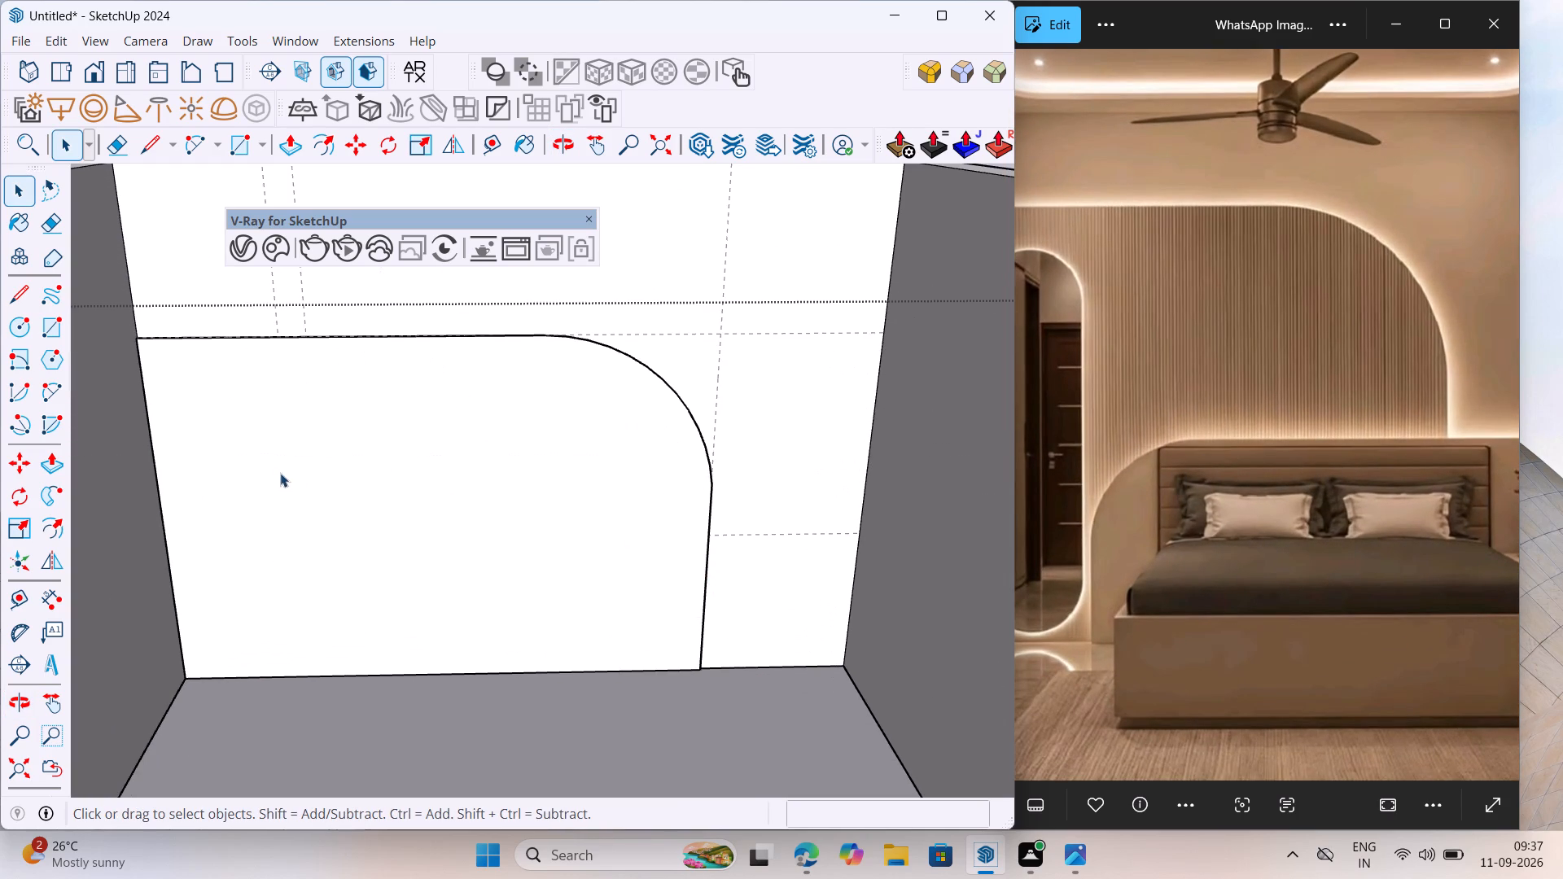
pyautogui.click(482, 481)
pyautogui.press('h')
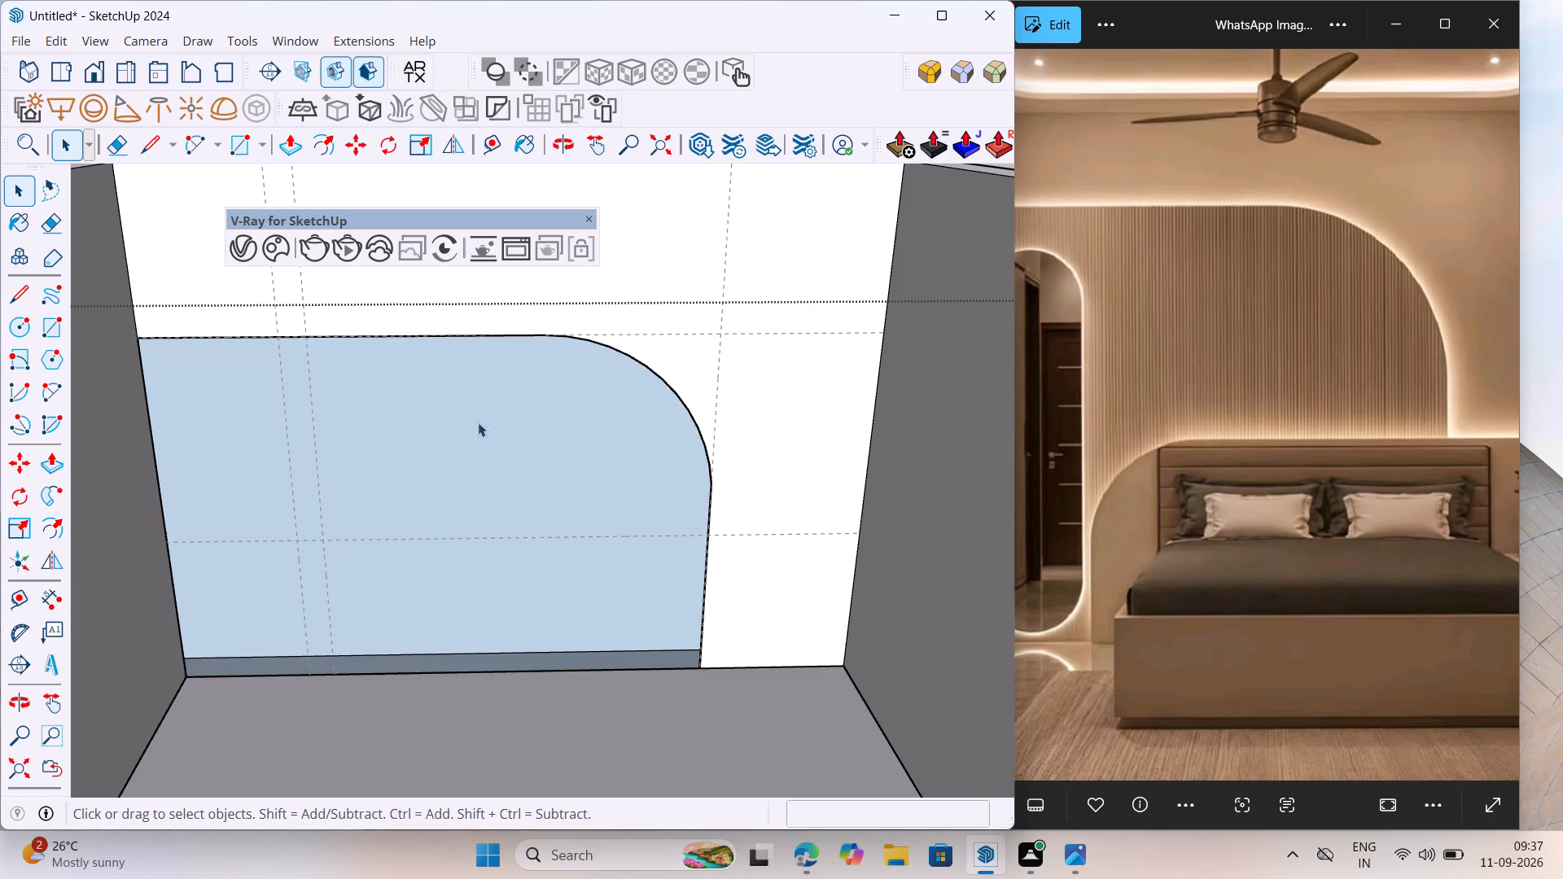
# Reverse the face seen through the rounded outline on the back wall, behind the hidden panel.
pyautogui.scroll(1, 536, 505)
pyautogui.moveTo(536, 506); pyautogui.dragTo(528, 490, button='middle')
pyautogui.scroll(-1, 528, 490)
pyautogui.click(528, 491)
pyautogui.moveTo(531, 474); pyautogui.dragTo(531, 458, button='right')
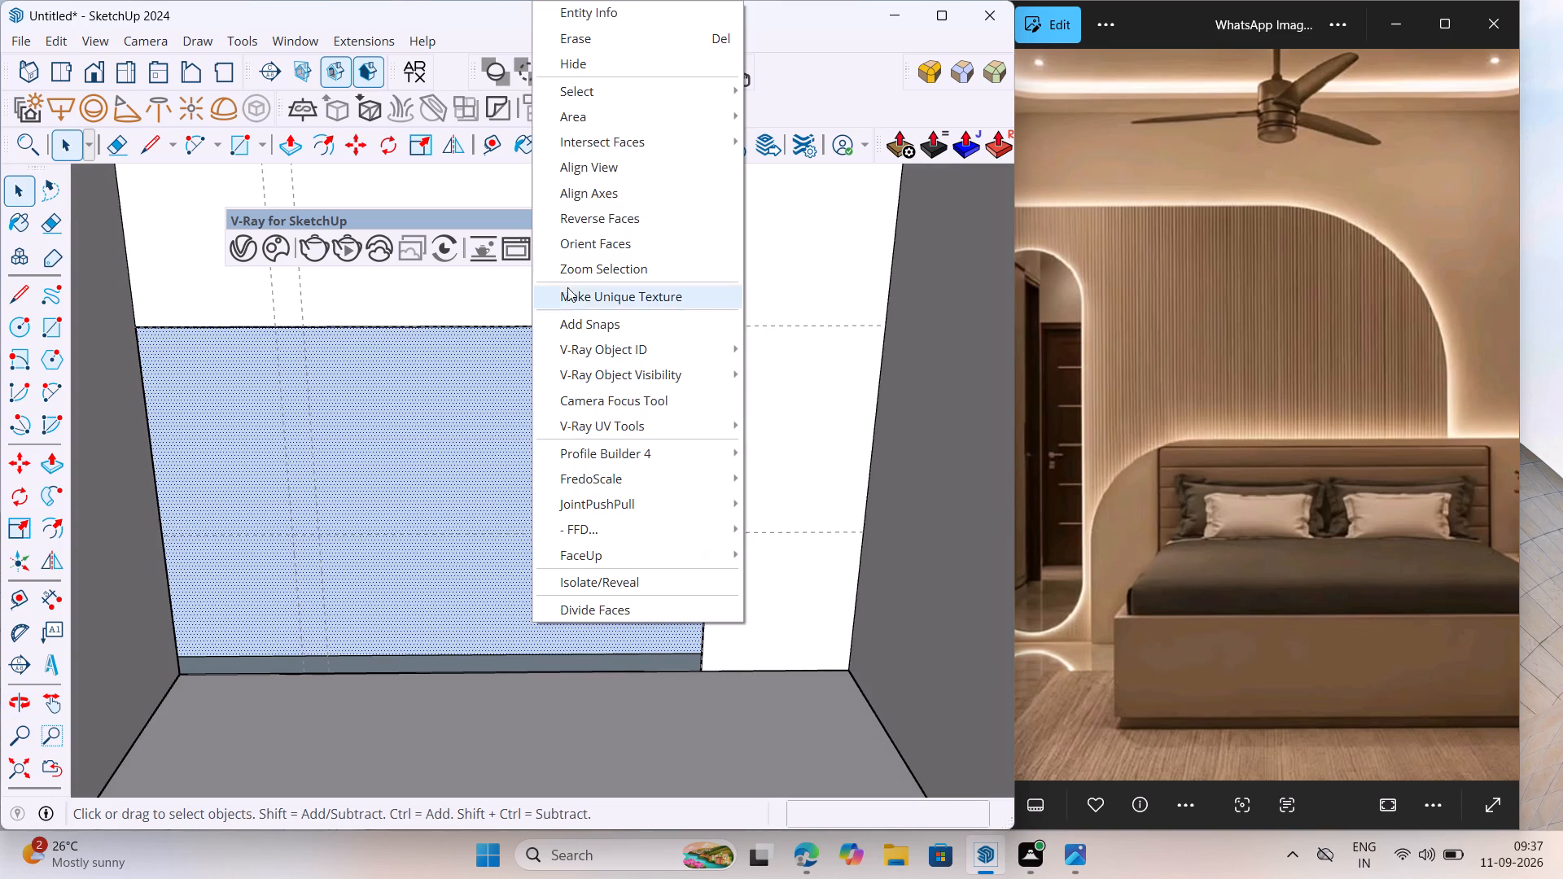
pyautogui.click(634, 213)
# Examine the rounded outline's curved corner and the narrow strip along its base at the floor.
pyautogui.scroll(-5, 302, 588)
pyautogui.moveTo(378, 592); pyautogui.dragTo(468, 524, button='middle')
pyautogui.scroll(12, 484, 488)
pyautogui.moveTo(625, 544); pyautogui.dragTo(417, 670, button='middle')
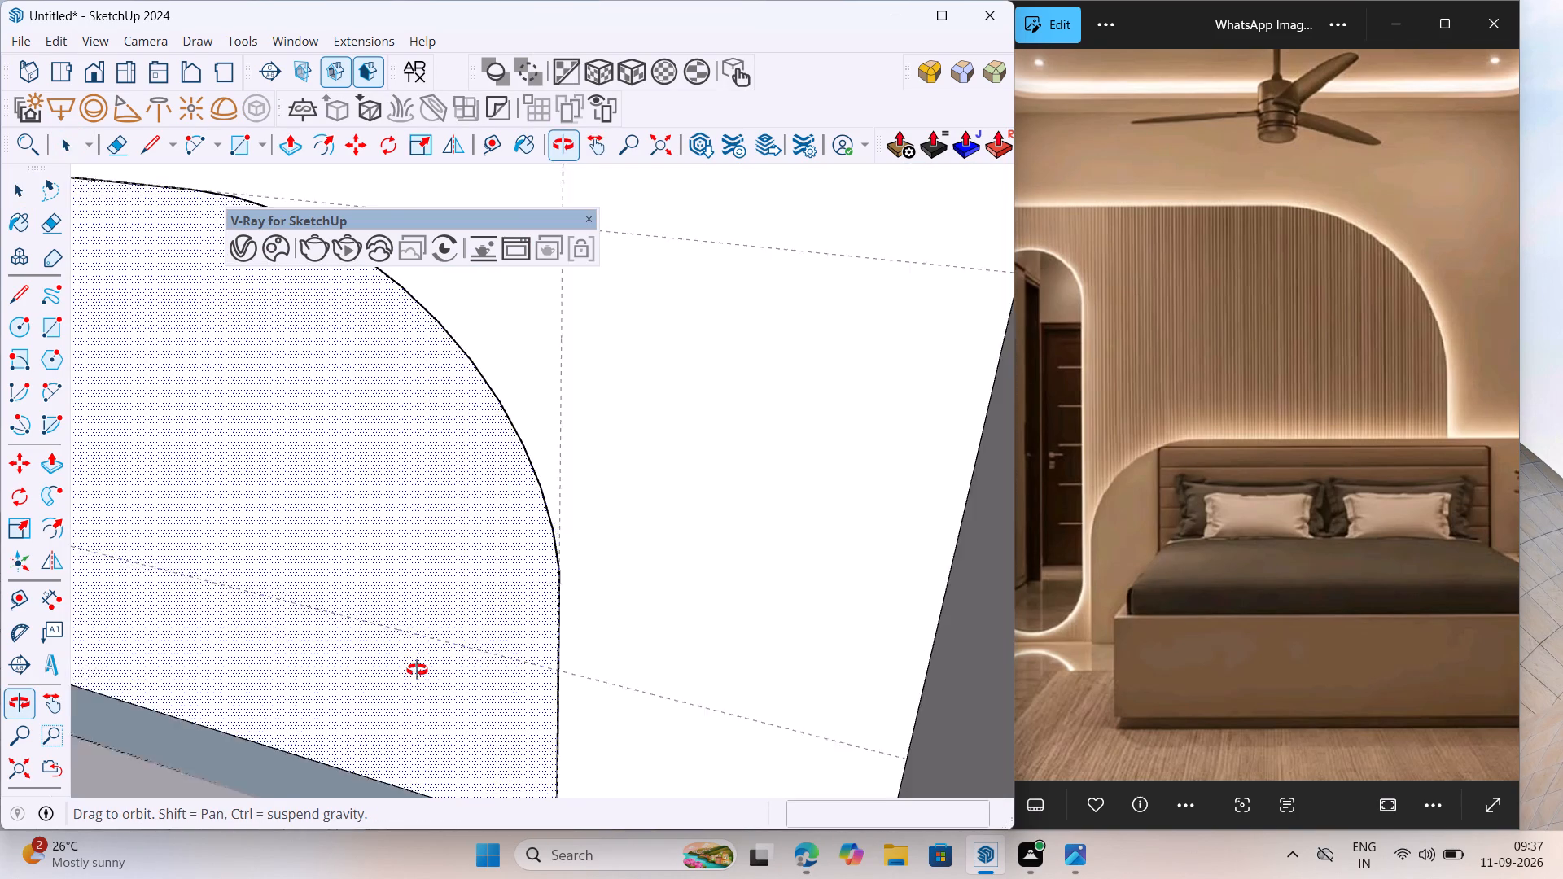
pyautogui.moveTo(417, 670); pyautogui.dragTo(440, 607, button='middle')
pyautogui.scroll(13, 431, 328)
pyautogui.scroll(-20, 590, 373)
pyautogui.scroll(-10, 590, 373)
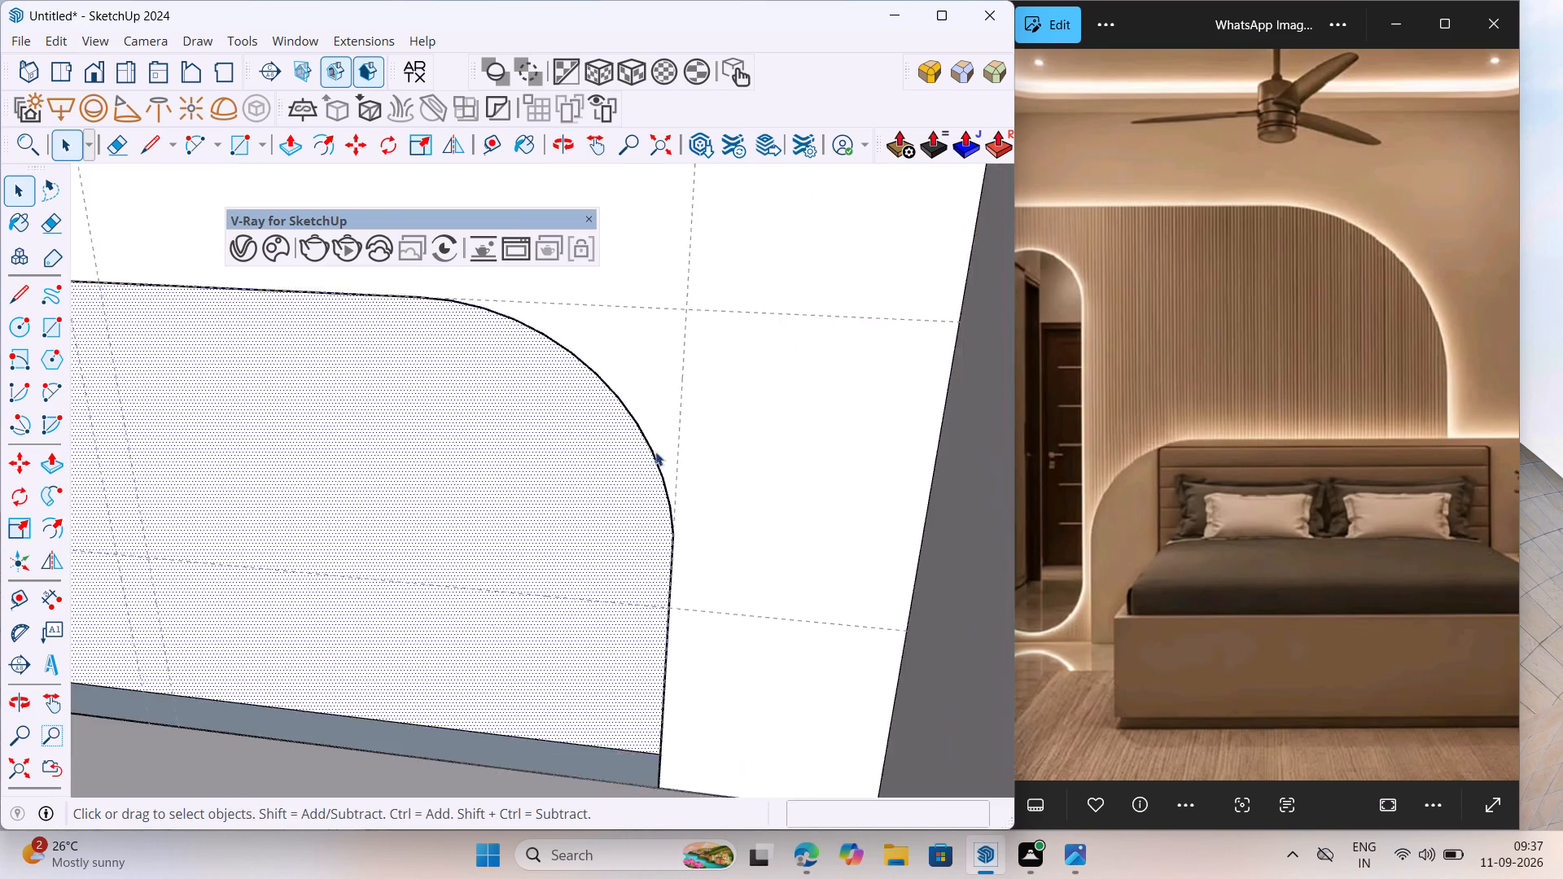
pyautogui.scroll(-2, 655, 452)
pyautogui.moveTo(563, 645); pyautogui.dragTo(705, 629, button='middle')
pyautogui.scroll(5, 386, 645)
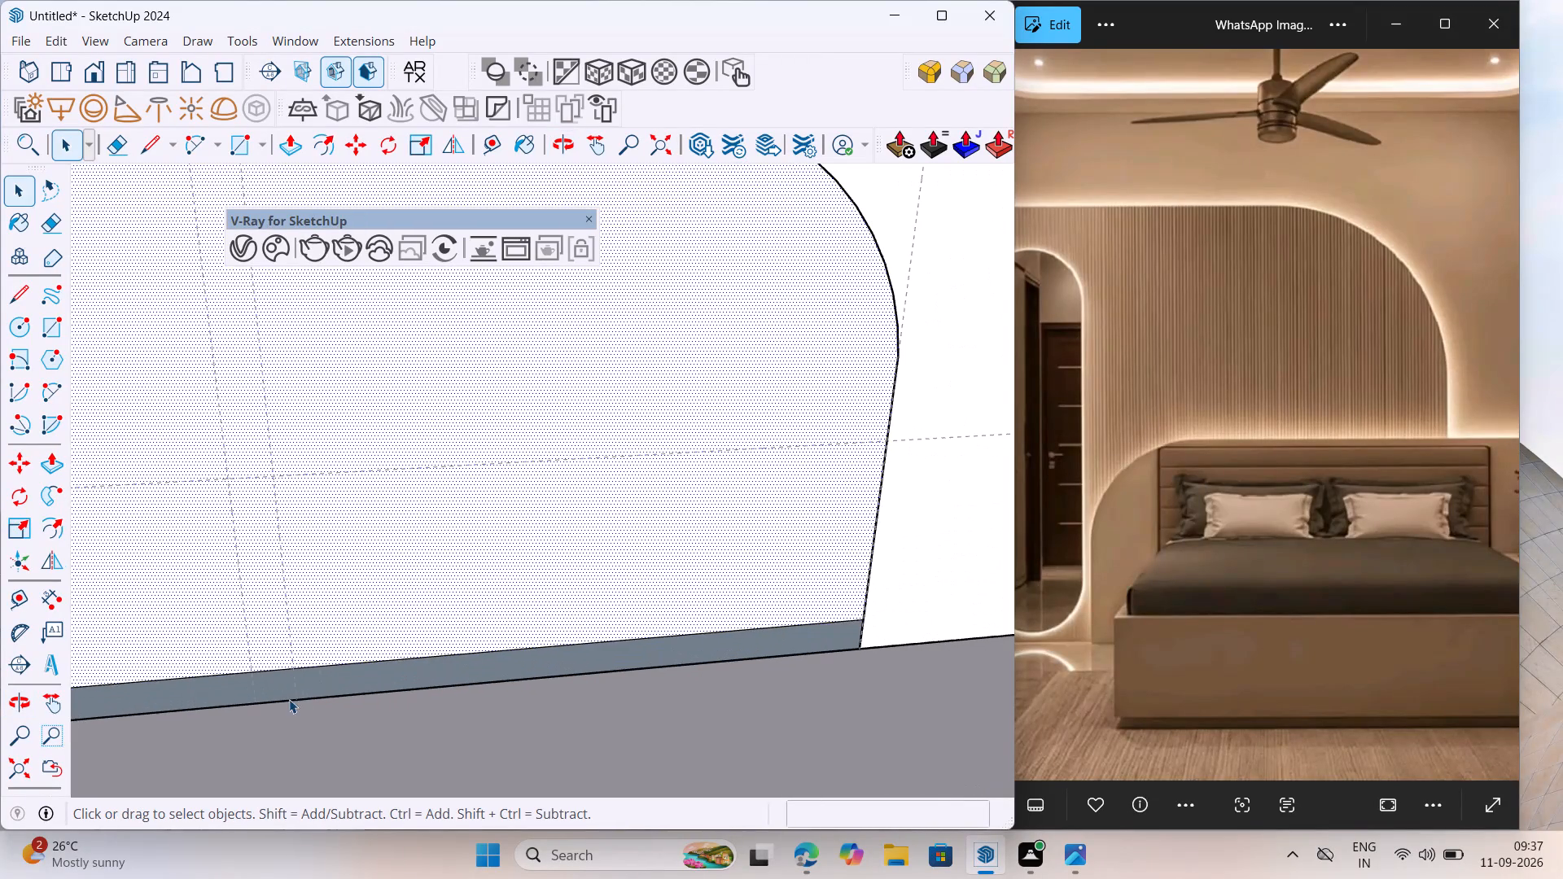
pyautogui.click(308, 689)
pyautogui.scroll(6, 846, 641)
pyautogui.scroll(-7, 854, 628)
pyautogui.moveTo(854, 644); pyautogui.dragTo(894, 623, button='middle')
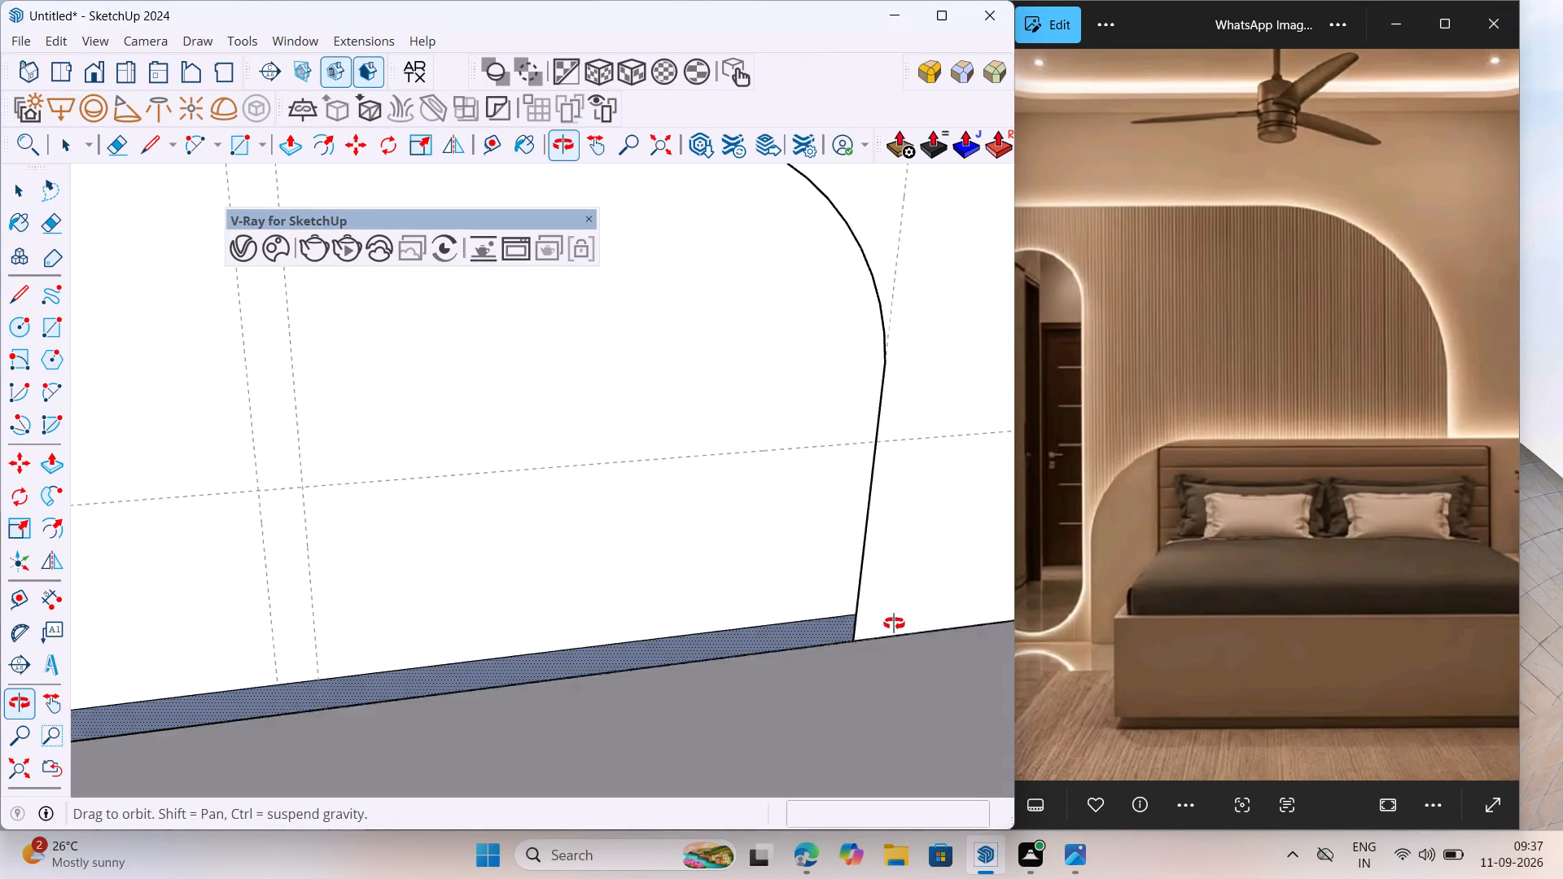
pyautogui.moveTo(894, 623); pyautogui.dragTo(810, 636, button='middle')
pyautogui.middleClick(810, 637)
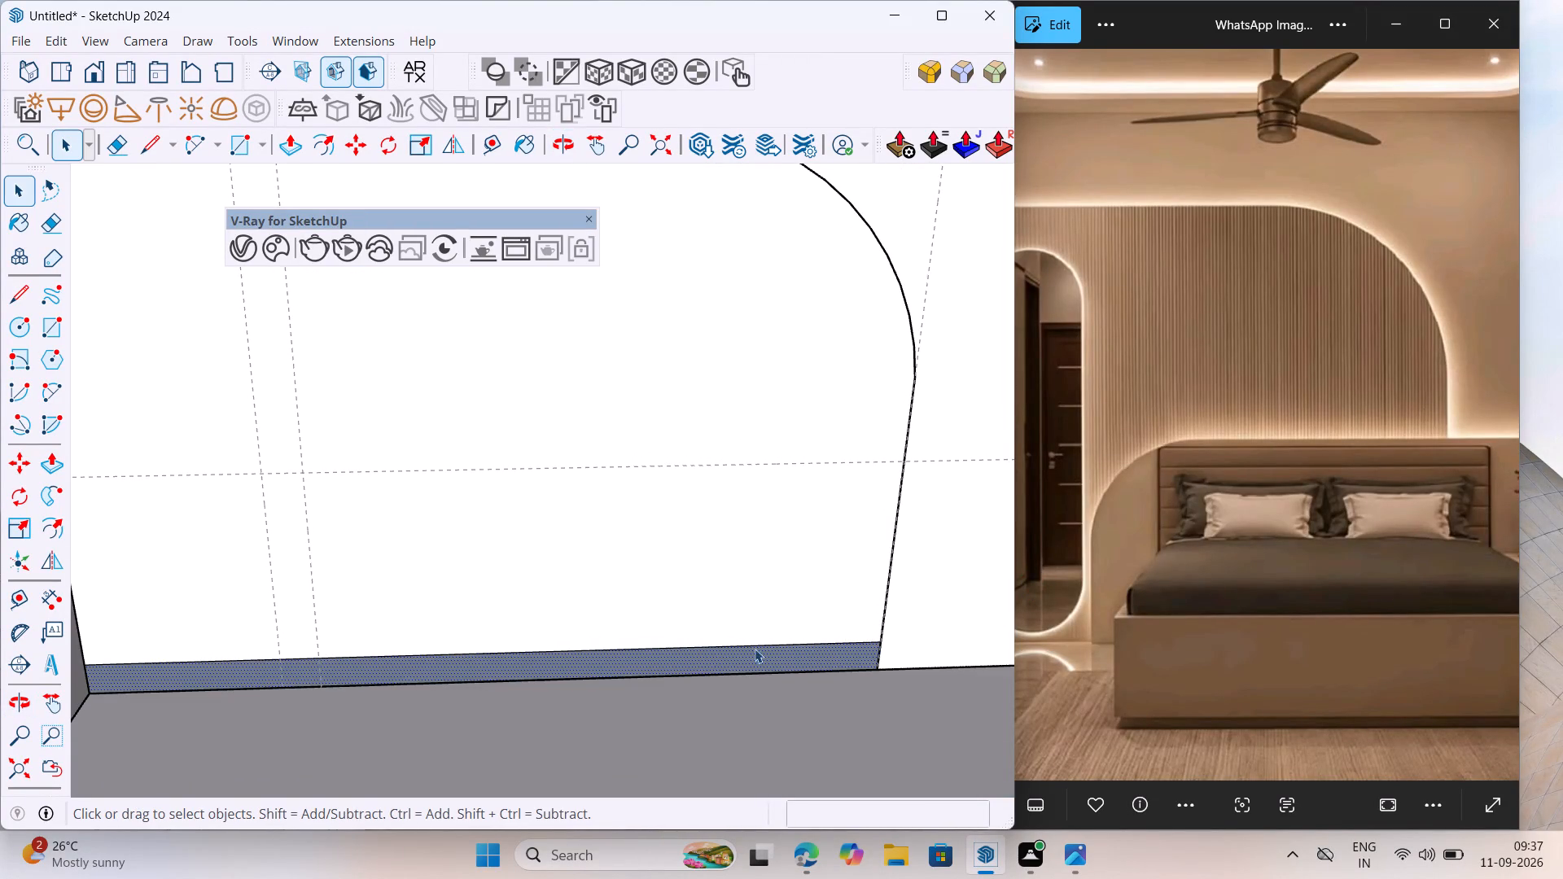
pyautogui.scroll(-11, 477, 624)
pyautogui.moveTo(523, 660); pyautogui.dragTo(525, 608, button='middle')
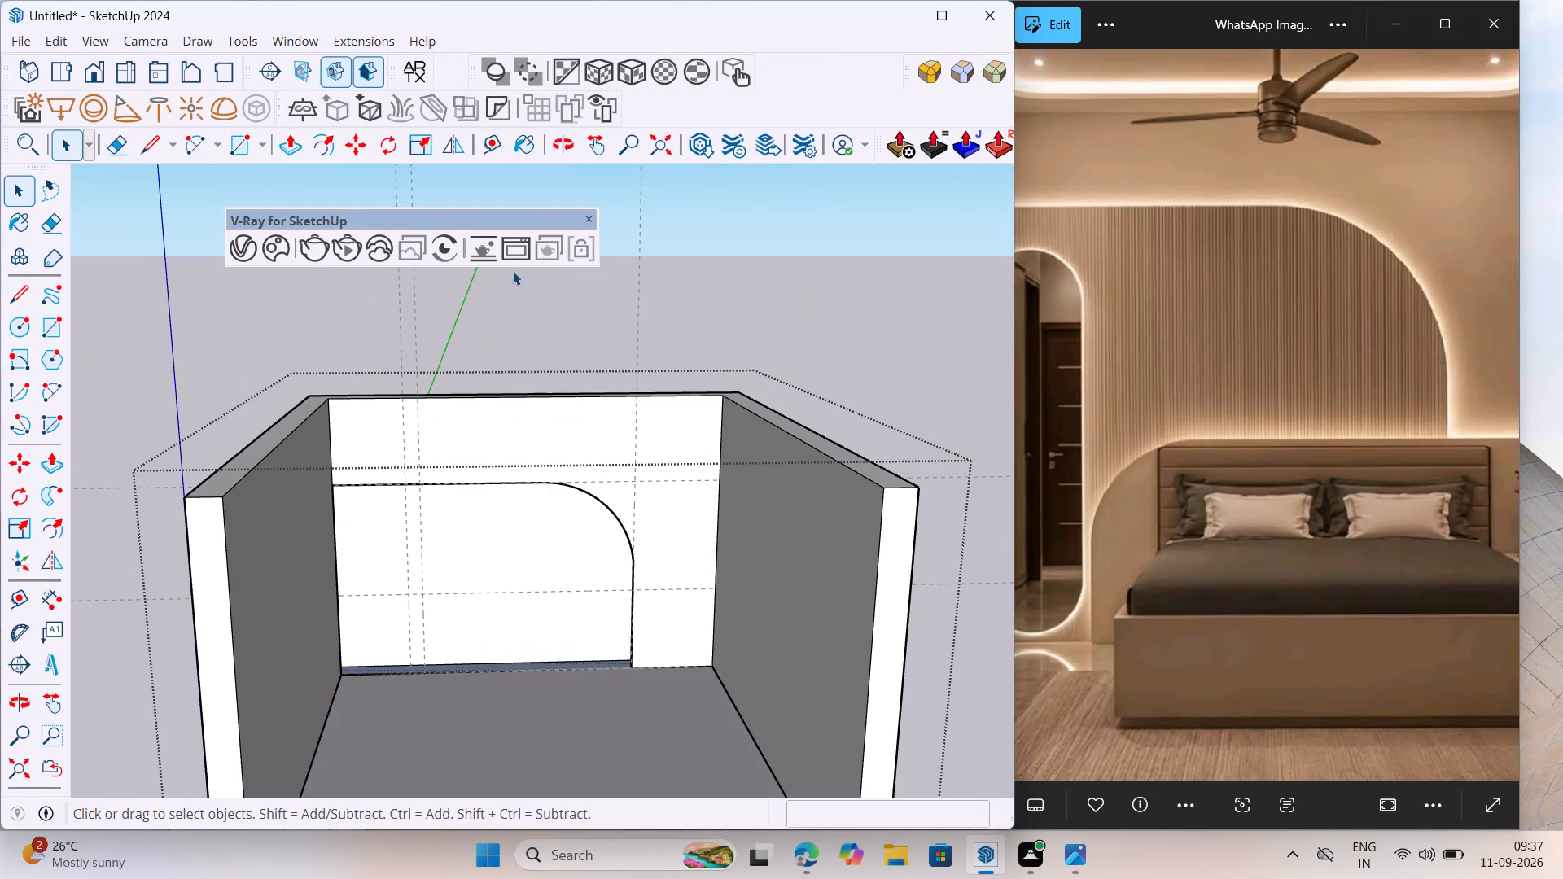
# Close the room's group.
pyautogui.rightClick(513, 271)
pyautogui.rightClick(557, 279)
pyautogui.scroll(-1, 594, 531)
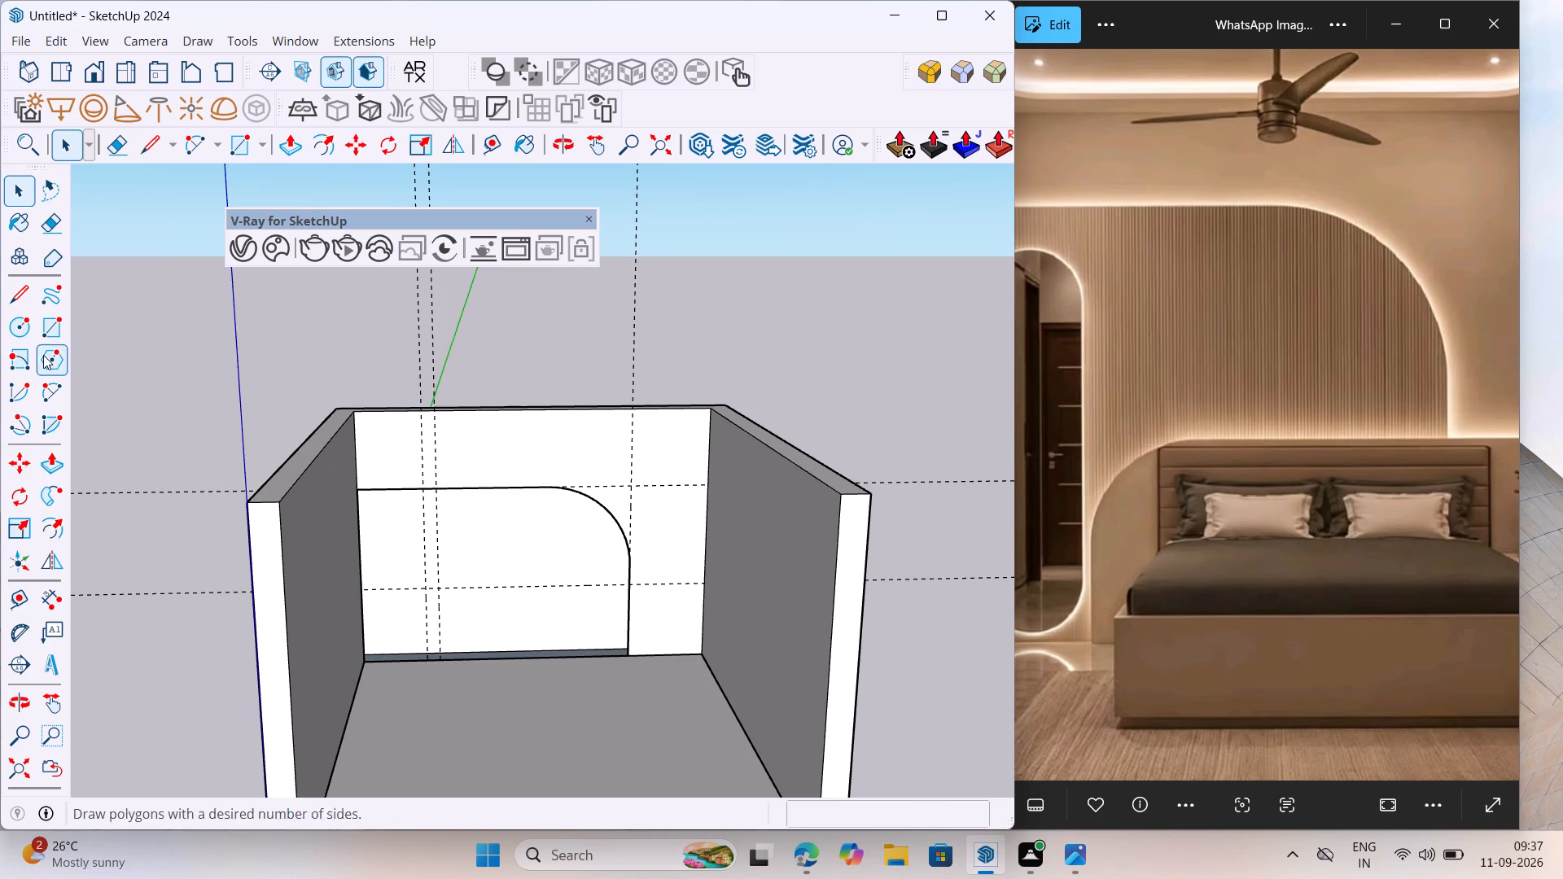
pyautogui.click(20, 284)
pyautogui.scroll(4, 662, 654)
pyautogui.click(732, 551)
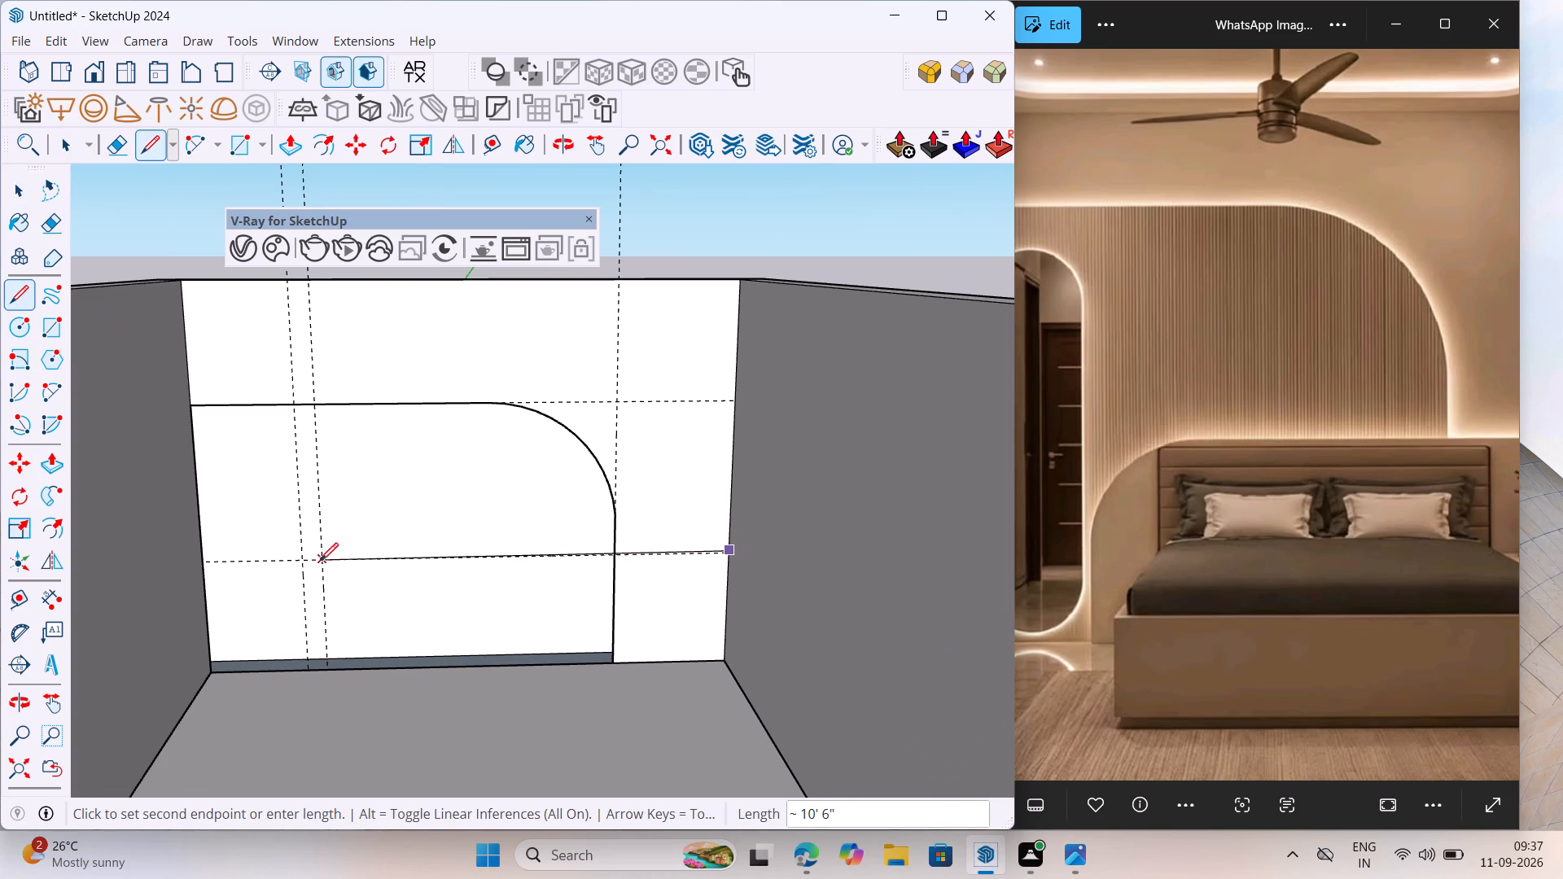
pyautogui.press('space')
# Draw the headboard panel outline along the lower horizontal guide from the side wall to the inner vertical guide, and down to the floor.
pyautogui.moveTo(28, 295); pyautogui.dragTo(46, 286)
pyautogui.scroll(5, 759, 511)
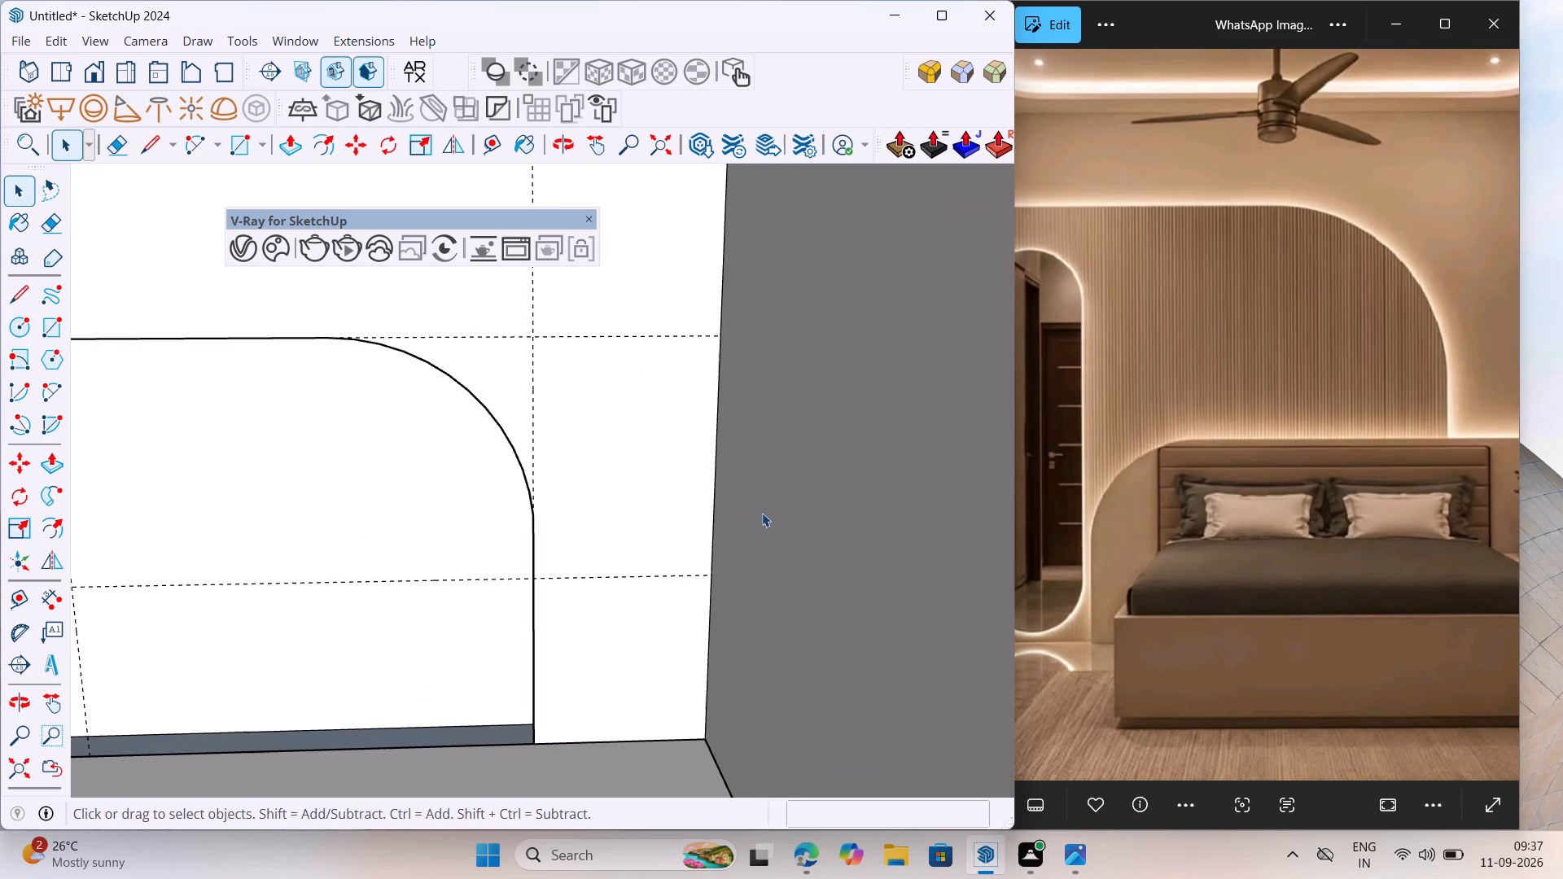
pyautogui.click(11, 289)
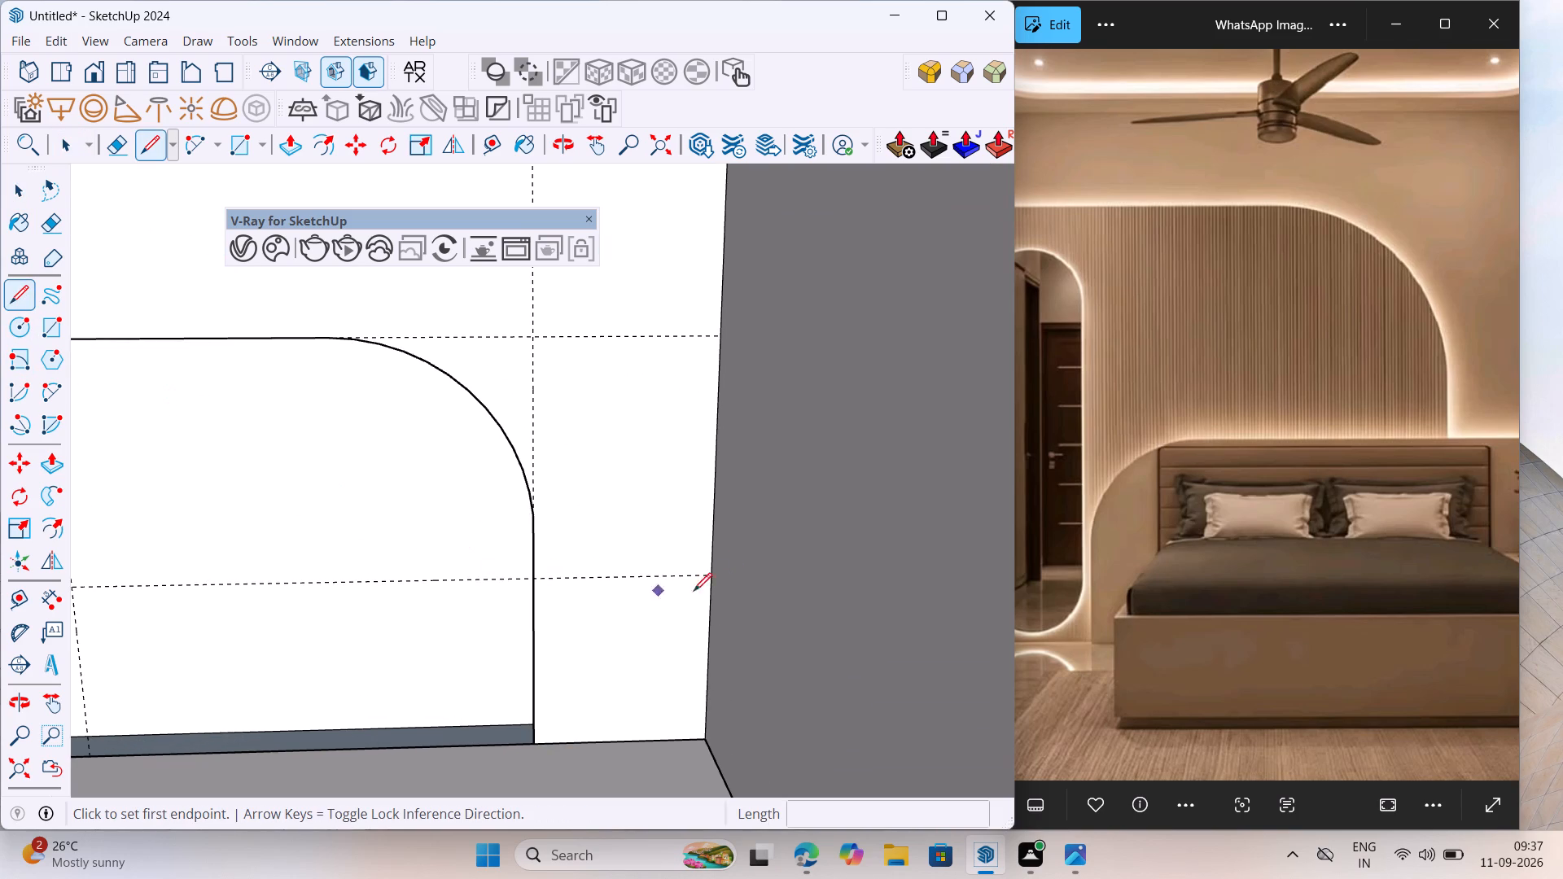
pyautogui.click(711, 576)
pyautogui.scroll(-4, 843, 548)
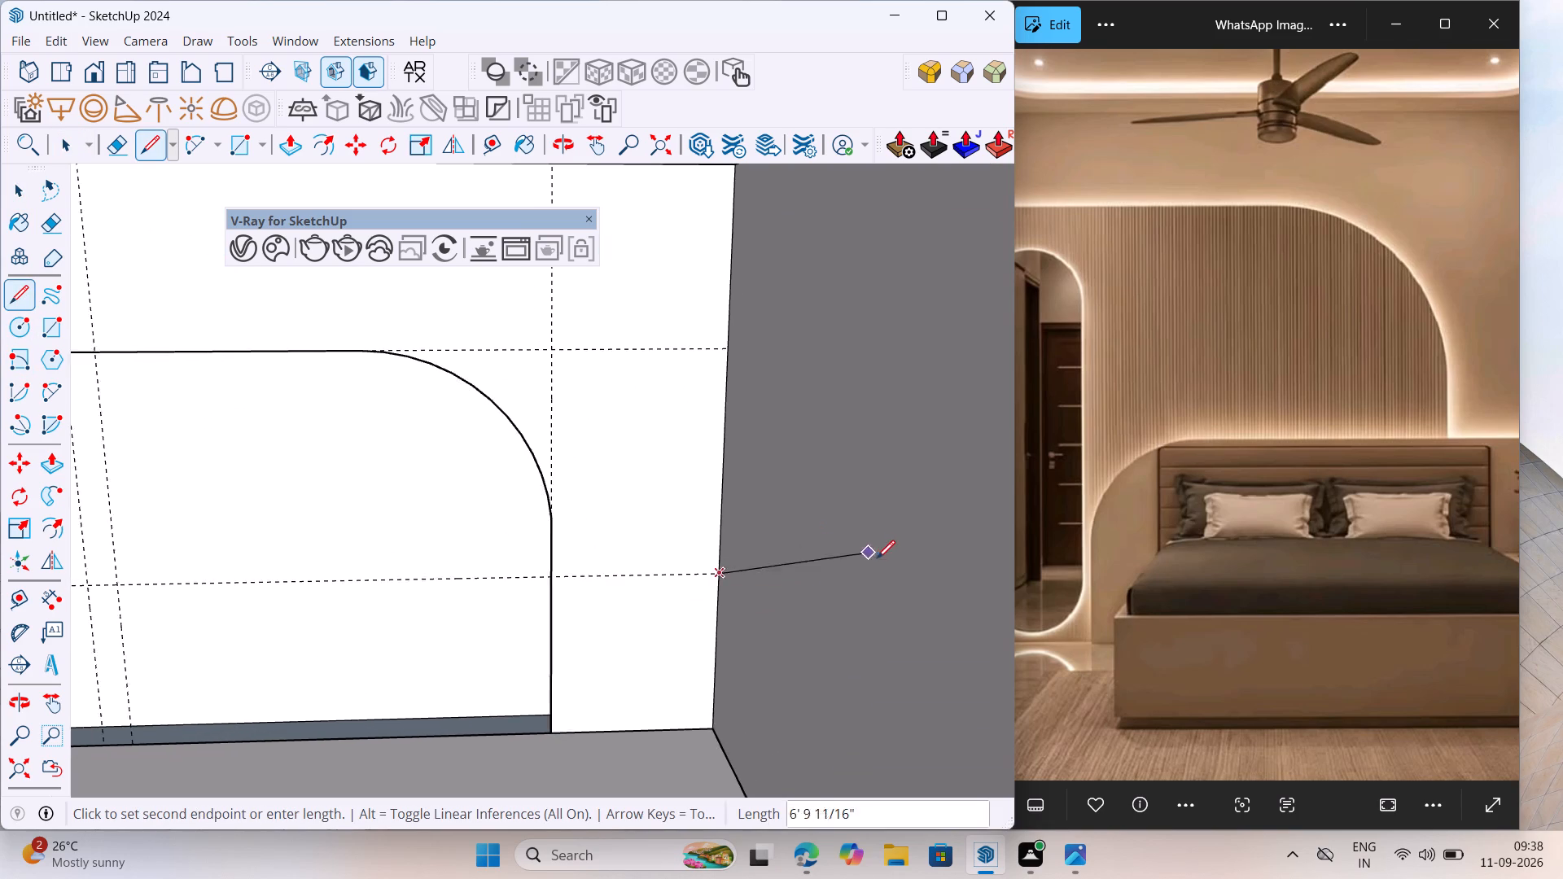
pyautogui.scroll(-3, 877, 558)
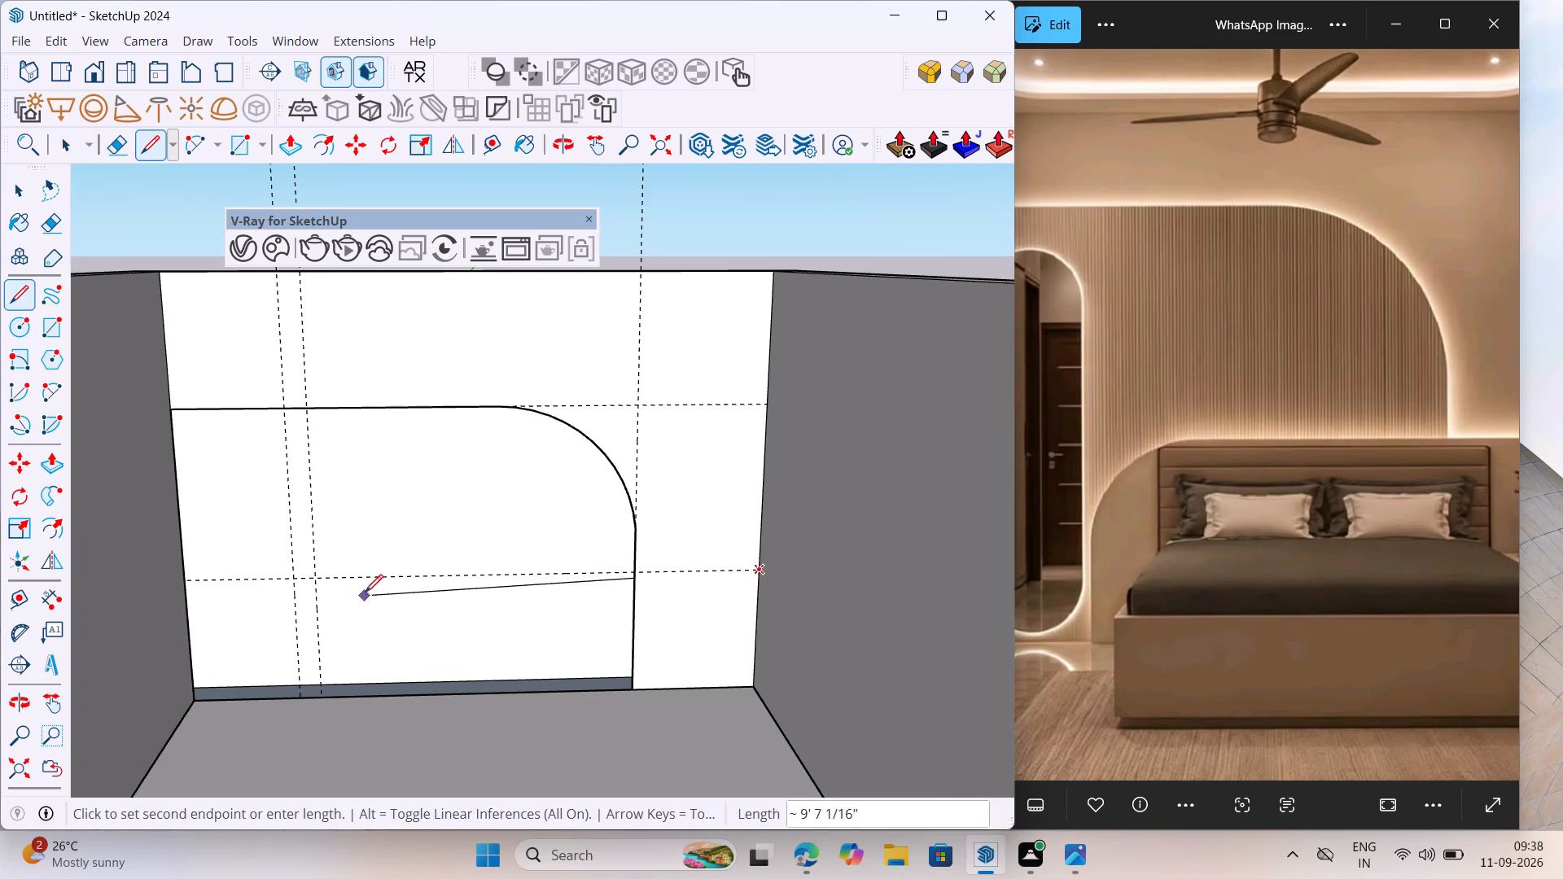
pyautogui.click(317, 575)
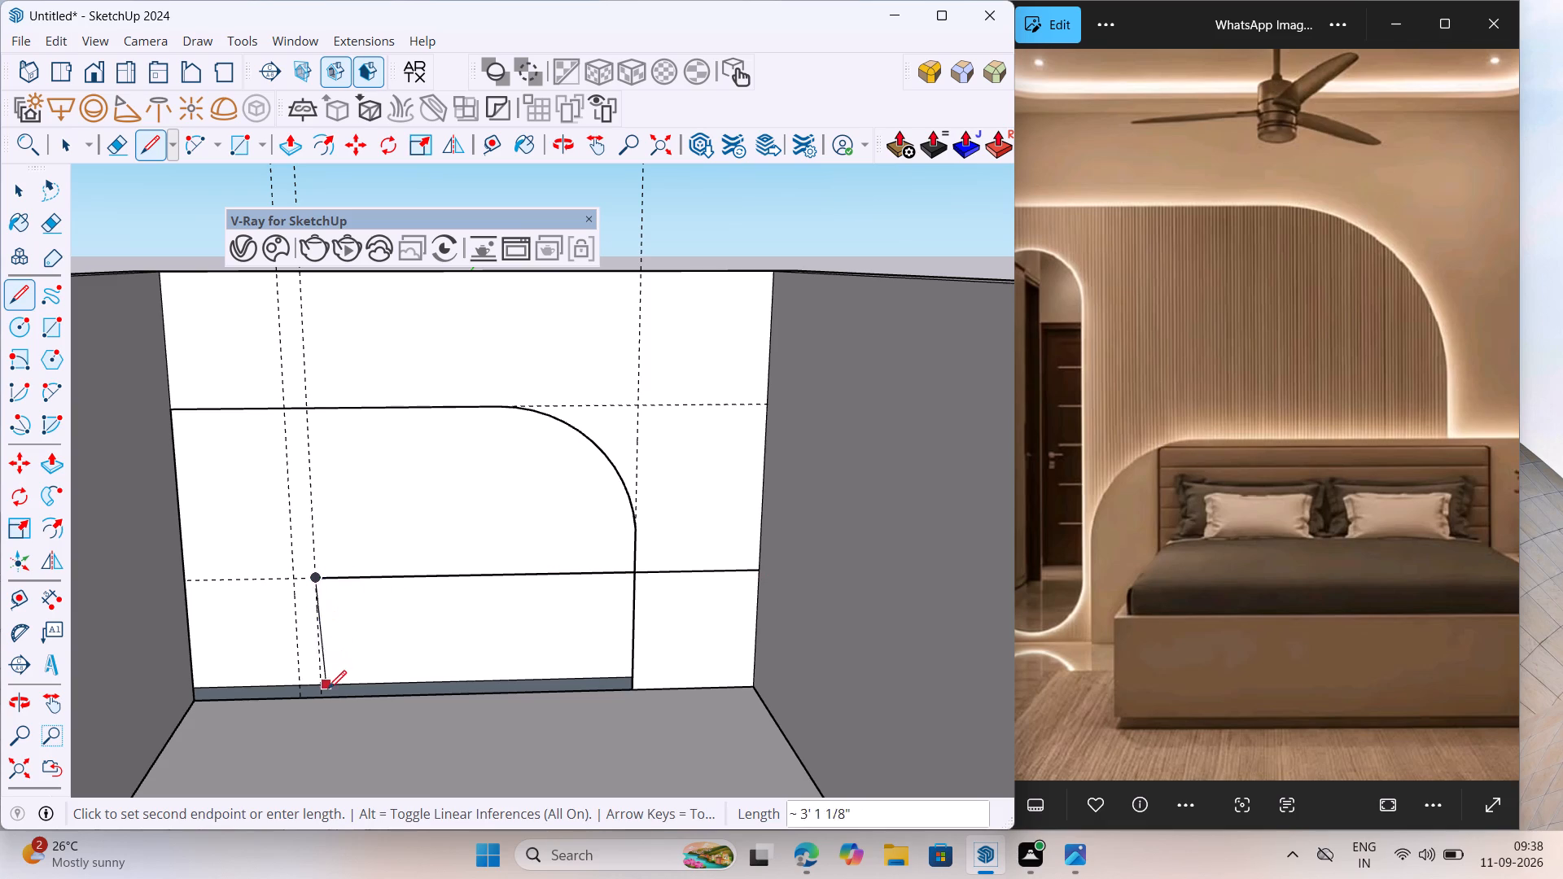
pyautogui.click(328, 700)
pyautogui.press('space')
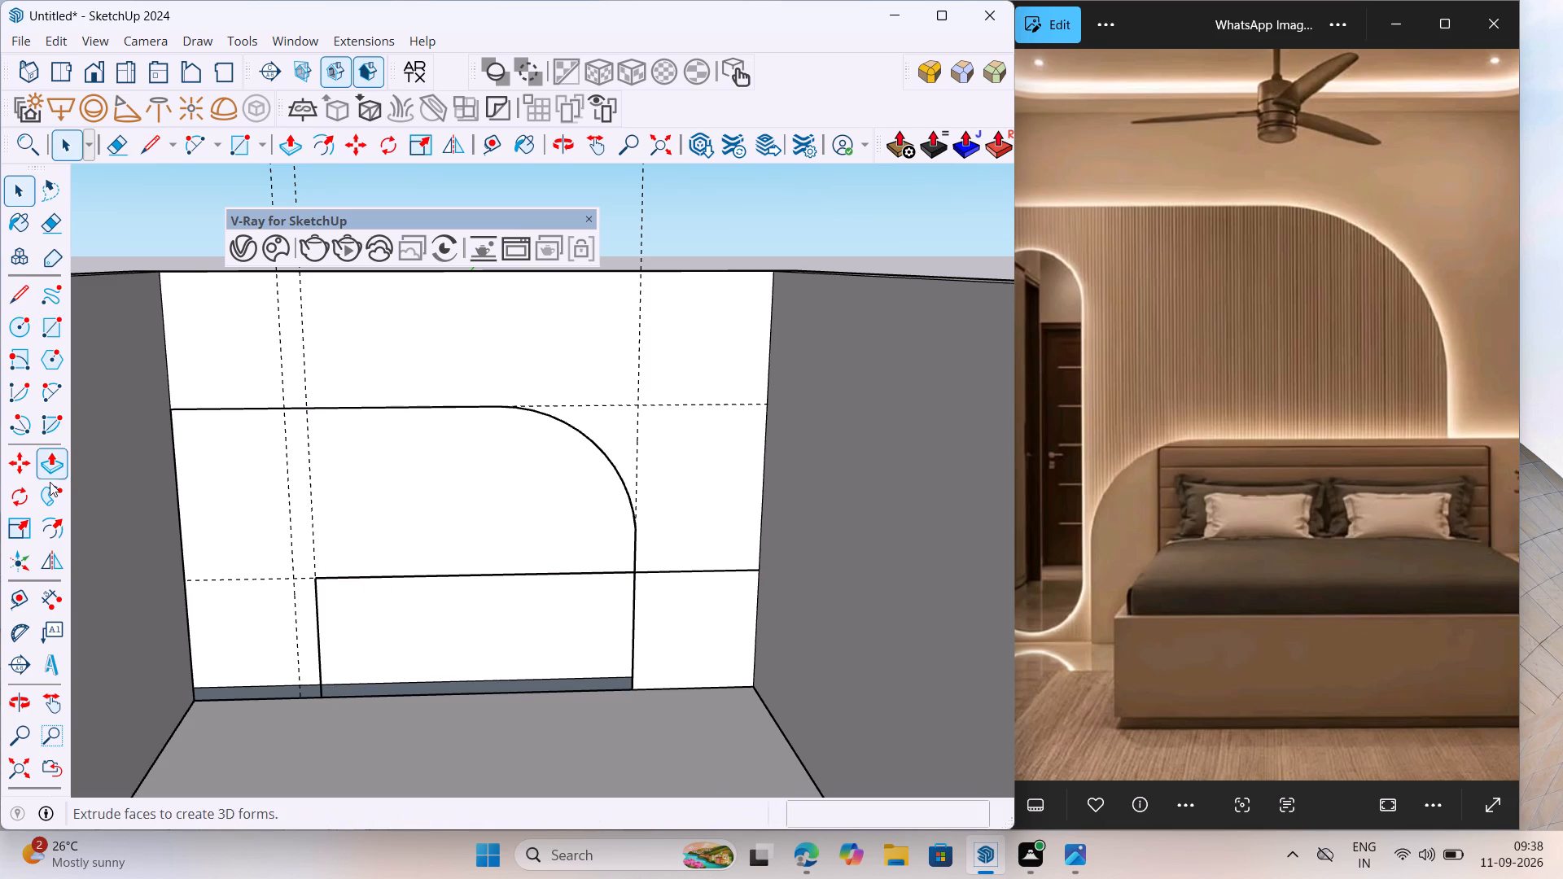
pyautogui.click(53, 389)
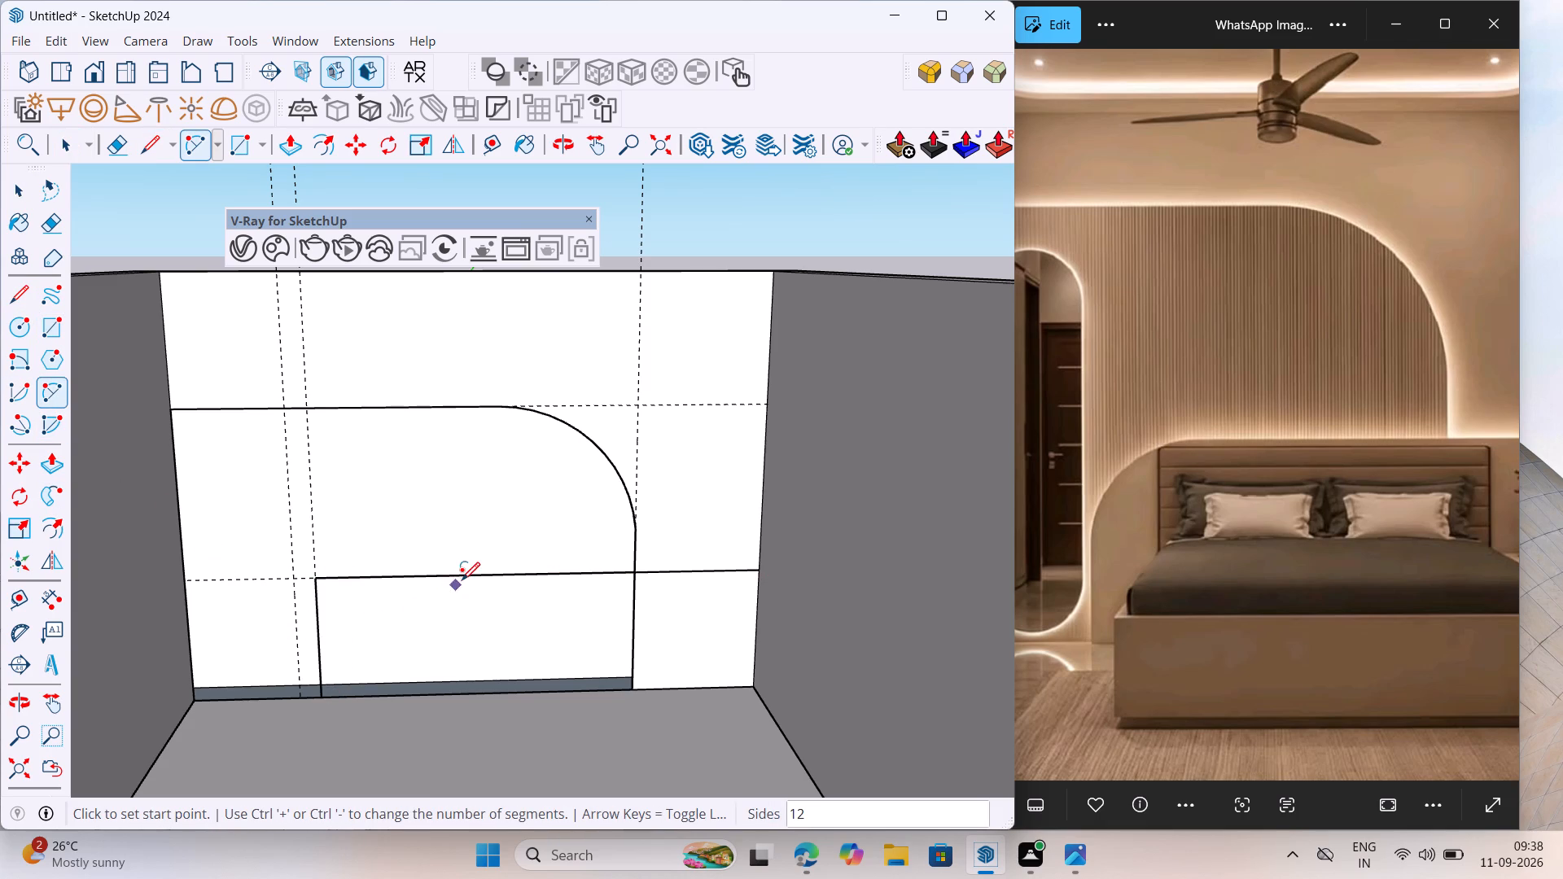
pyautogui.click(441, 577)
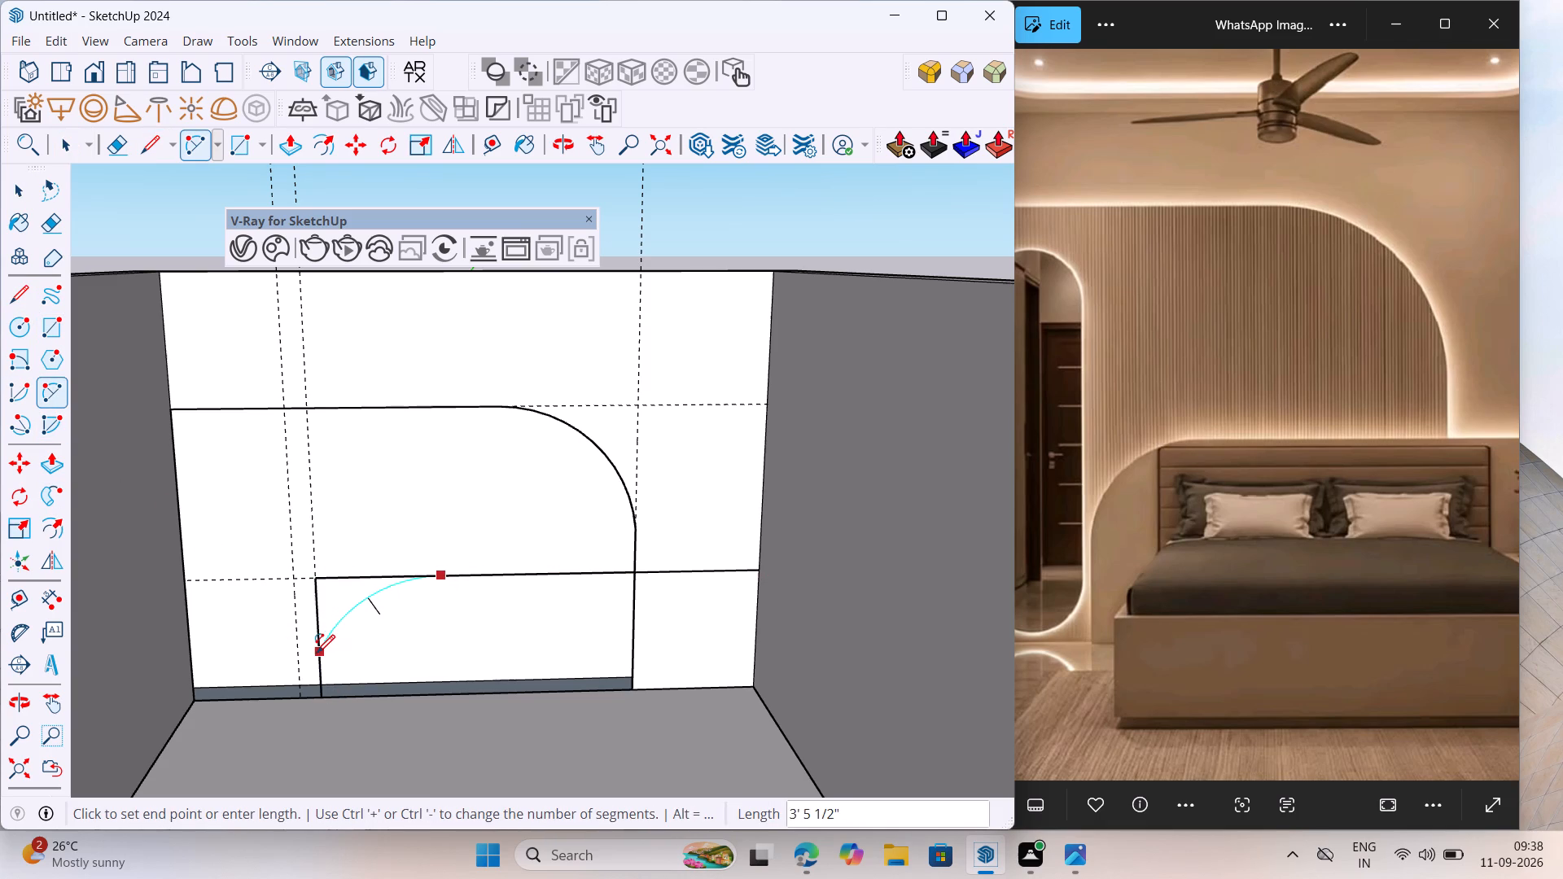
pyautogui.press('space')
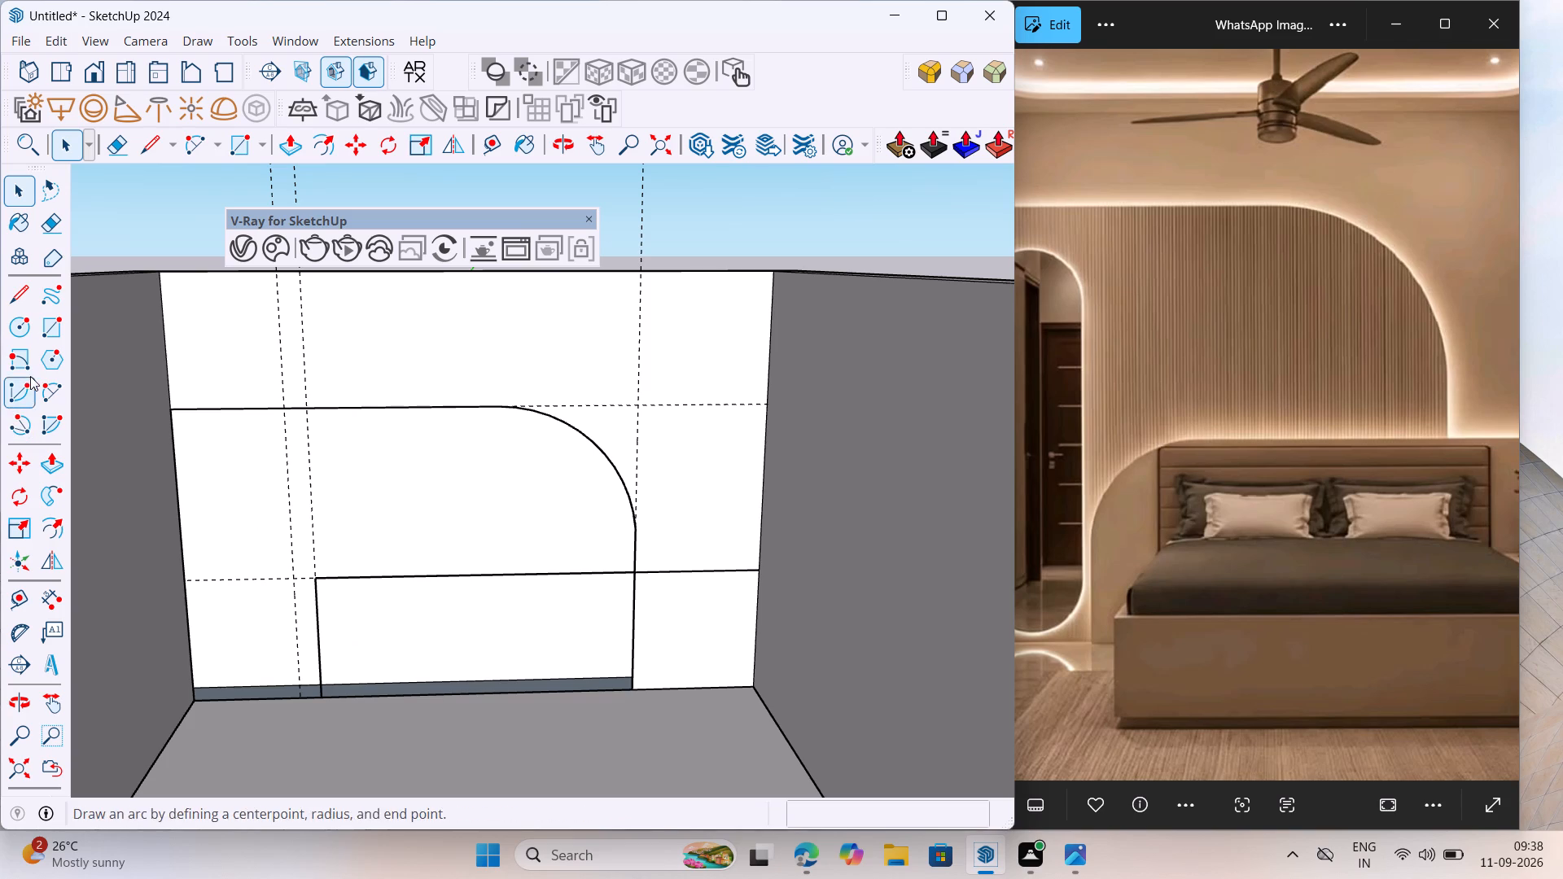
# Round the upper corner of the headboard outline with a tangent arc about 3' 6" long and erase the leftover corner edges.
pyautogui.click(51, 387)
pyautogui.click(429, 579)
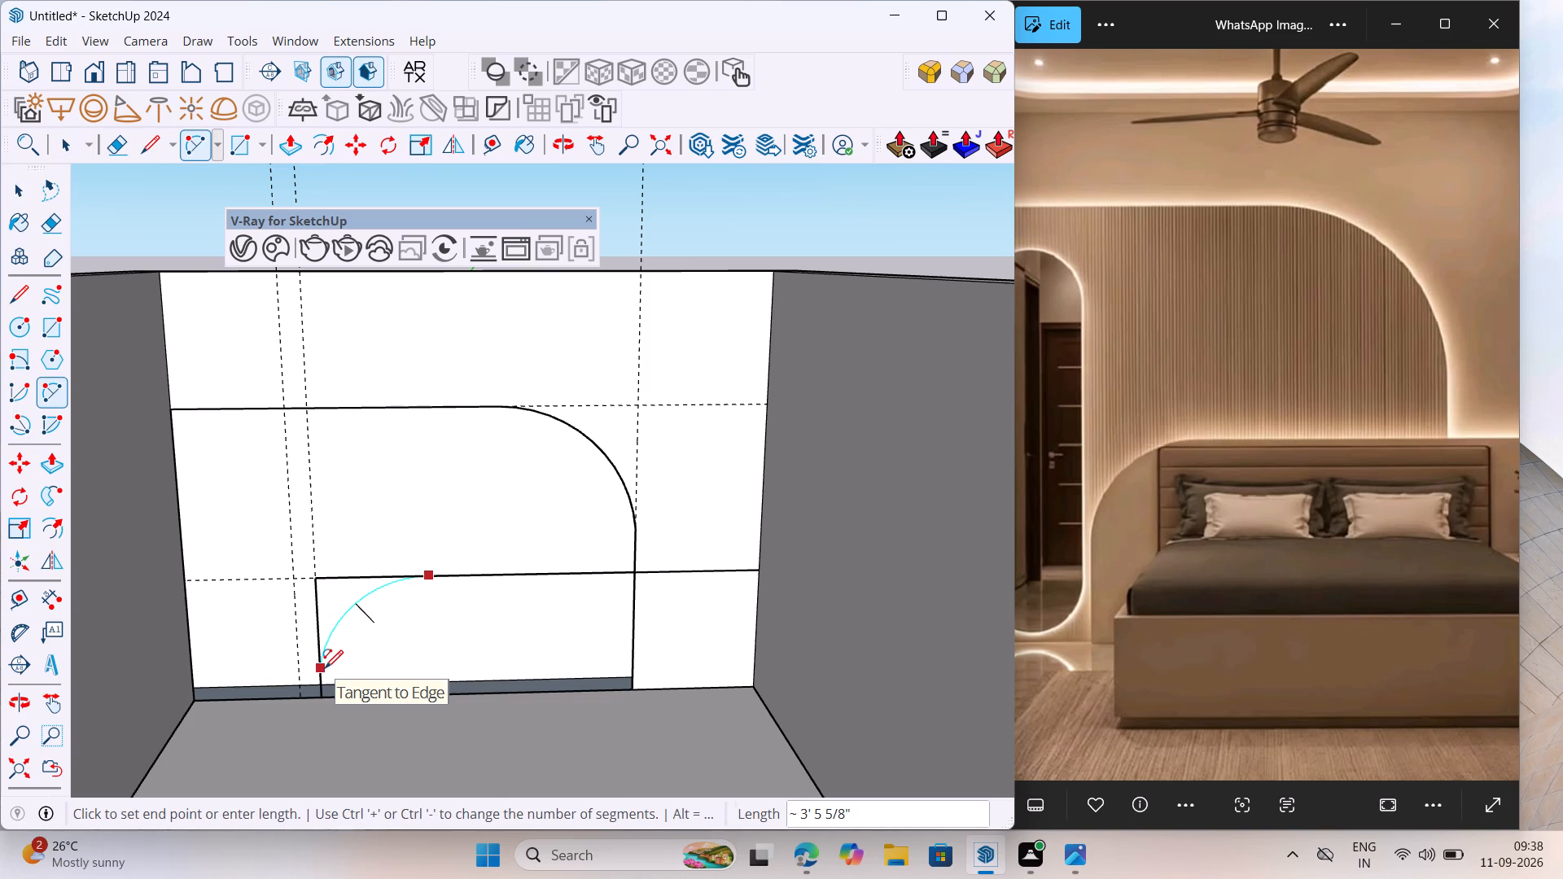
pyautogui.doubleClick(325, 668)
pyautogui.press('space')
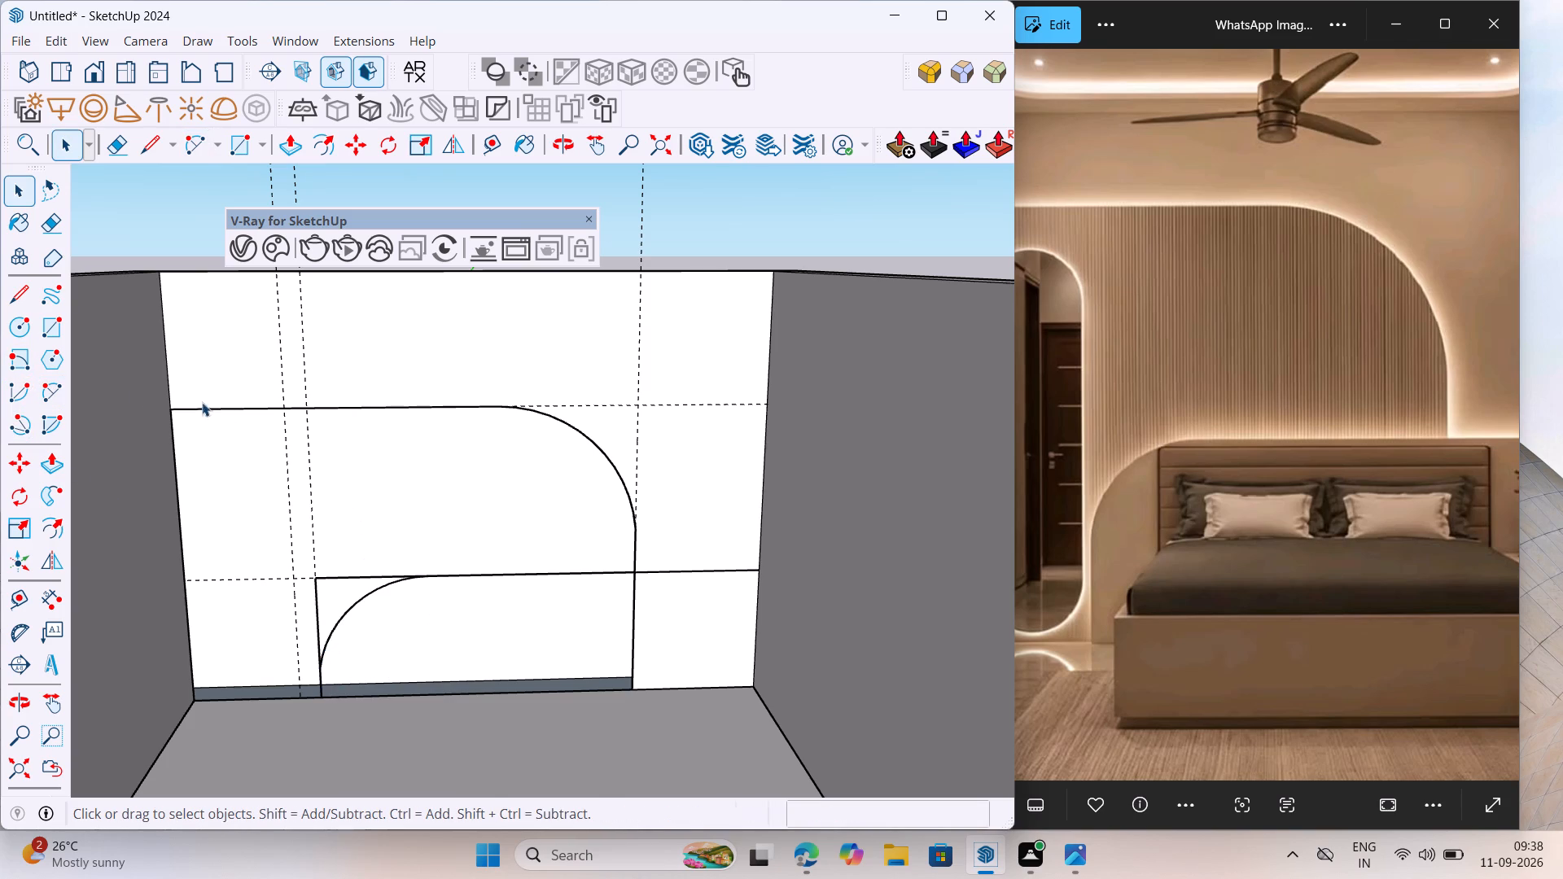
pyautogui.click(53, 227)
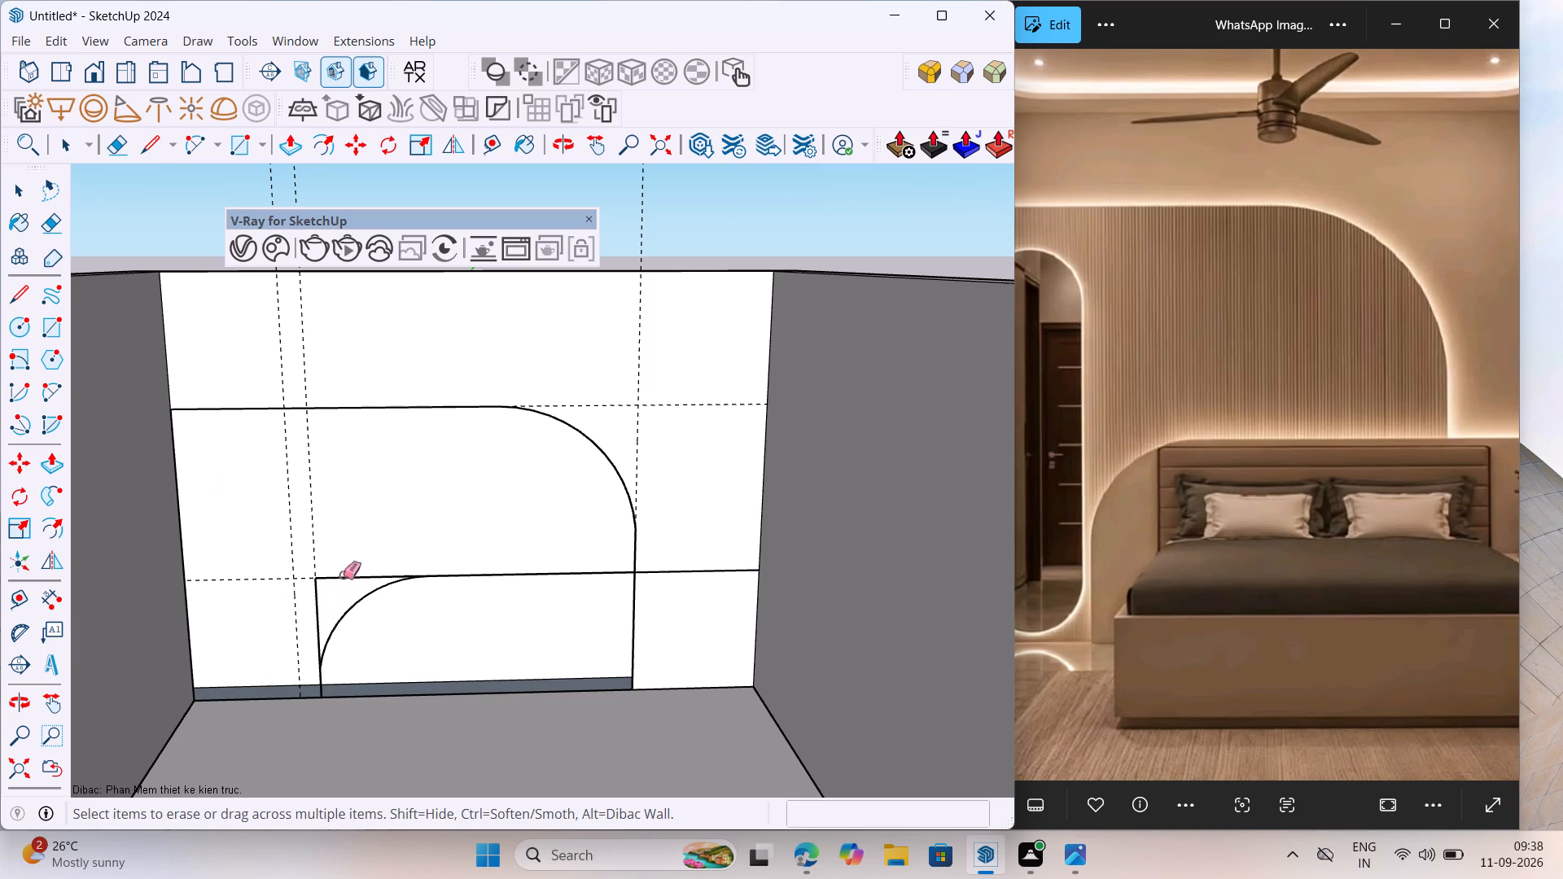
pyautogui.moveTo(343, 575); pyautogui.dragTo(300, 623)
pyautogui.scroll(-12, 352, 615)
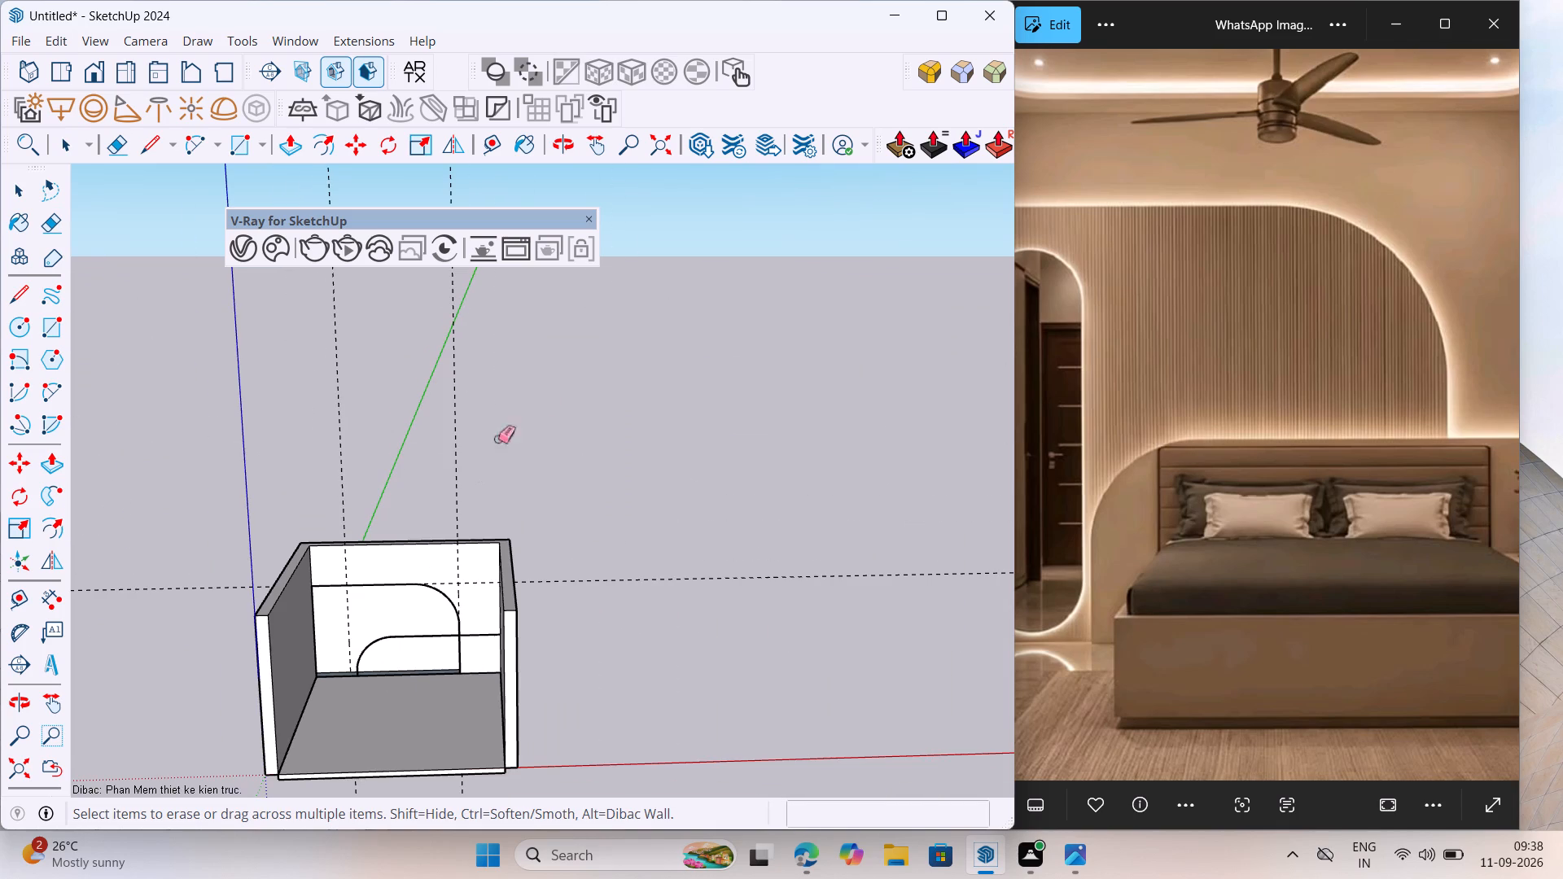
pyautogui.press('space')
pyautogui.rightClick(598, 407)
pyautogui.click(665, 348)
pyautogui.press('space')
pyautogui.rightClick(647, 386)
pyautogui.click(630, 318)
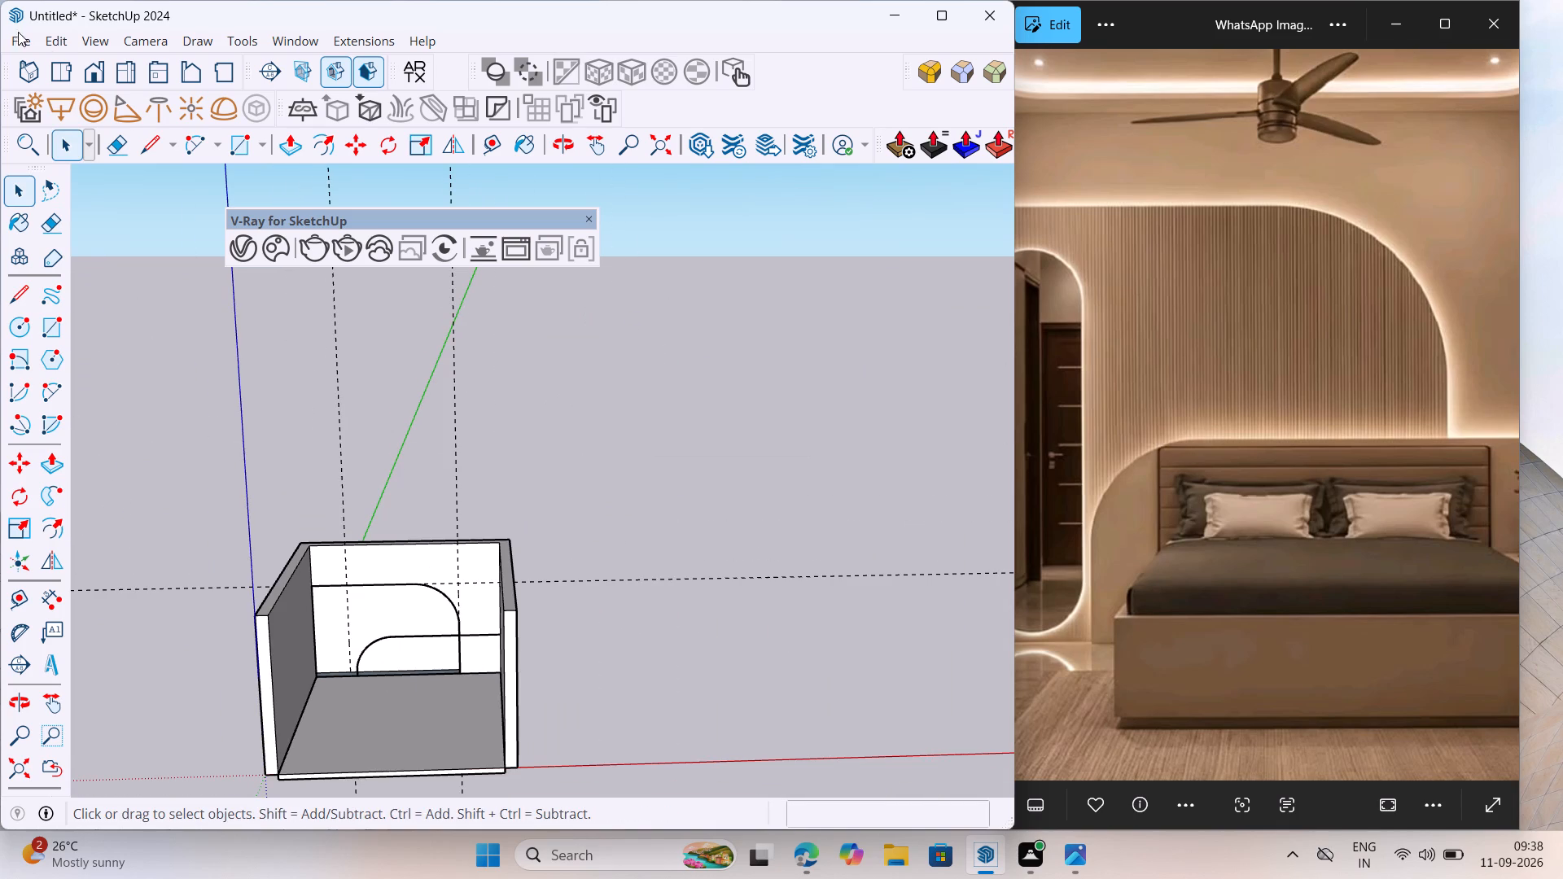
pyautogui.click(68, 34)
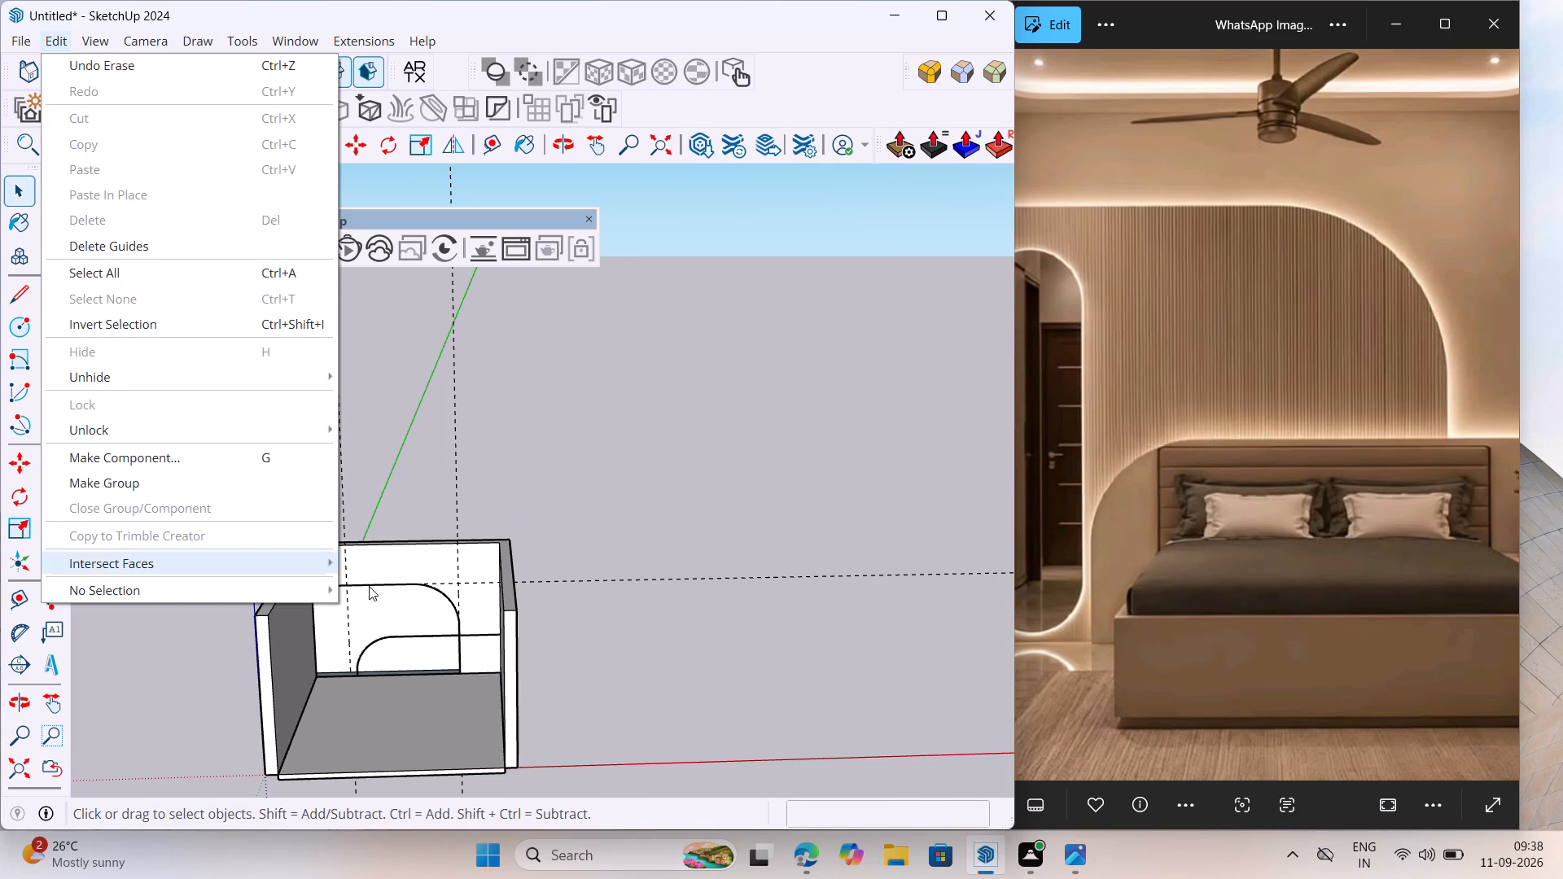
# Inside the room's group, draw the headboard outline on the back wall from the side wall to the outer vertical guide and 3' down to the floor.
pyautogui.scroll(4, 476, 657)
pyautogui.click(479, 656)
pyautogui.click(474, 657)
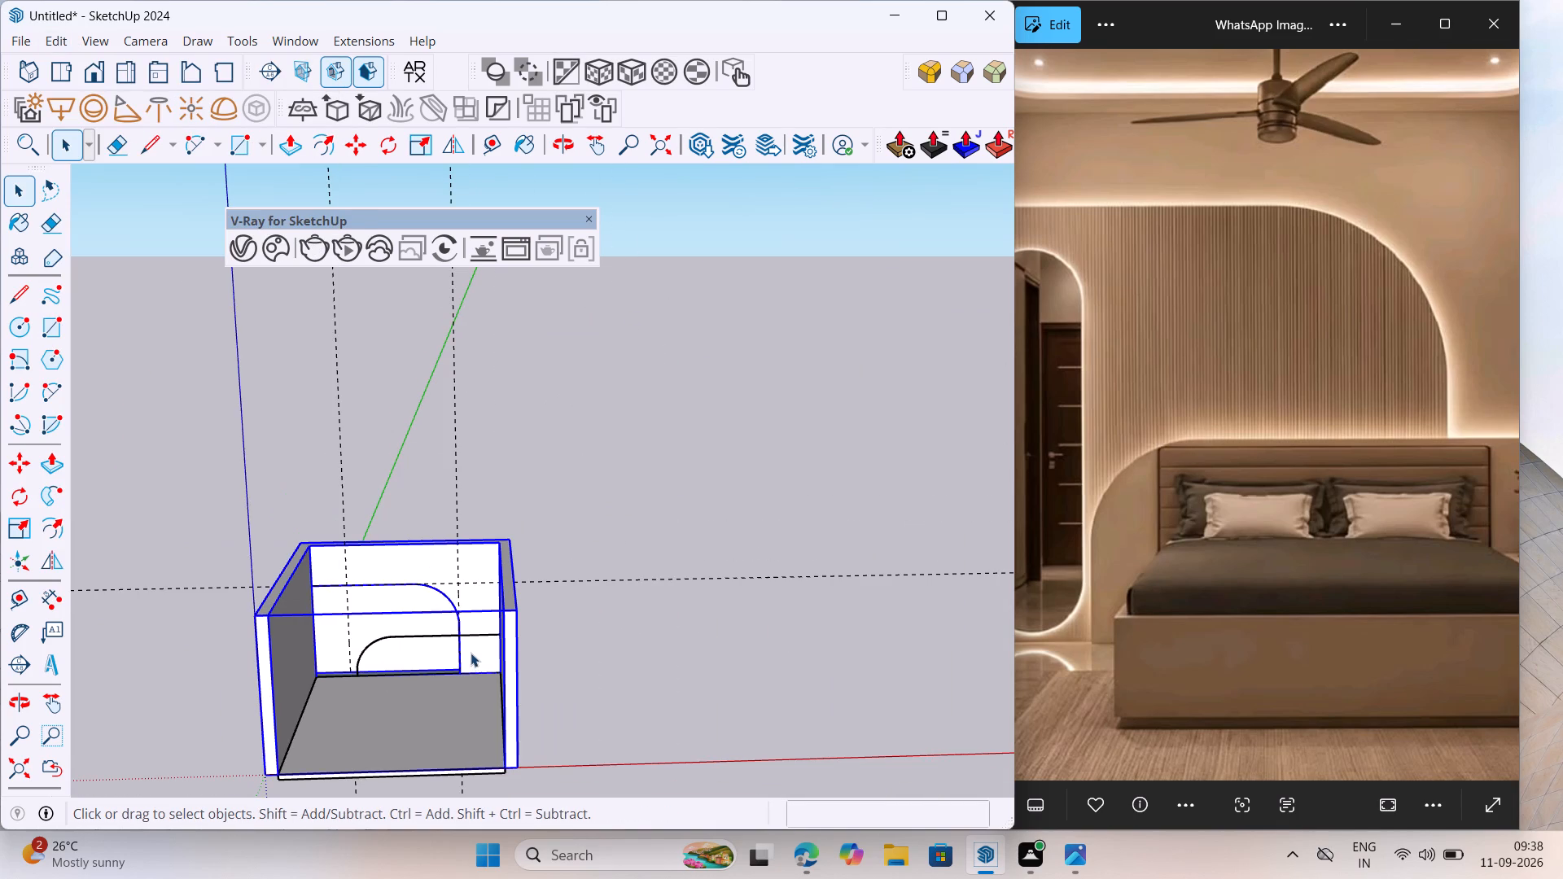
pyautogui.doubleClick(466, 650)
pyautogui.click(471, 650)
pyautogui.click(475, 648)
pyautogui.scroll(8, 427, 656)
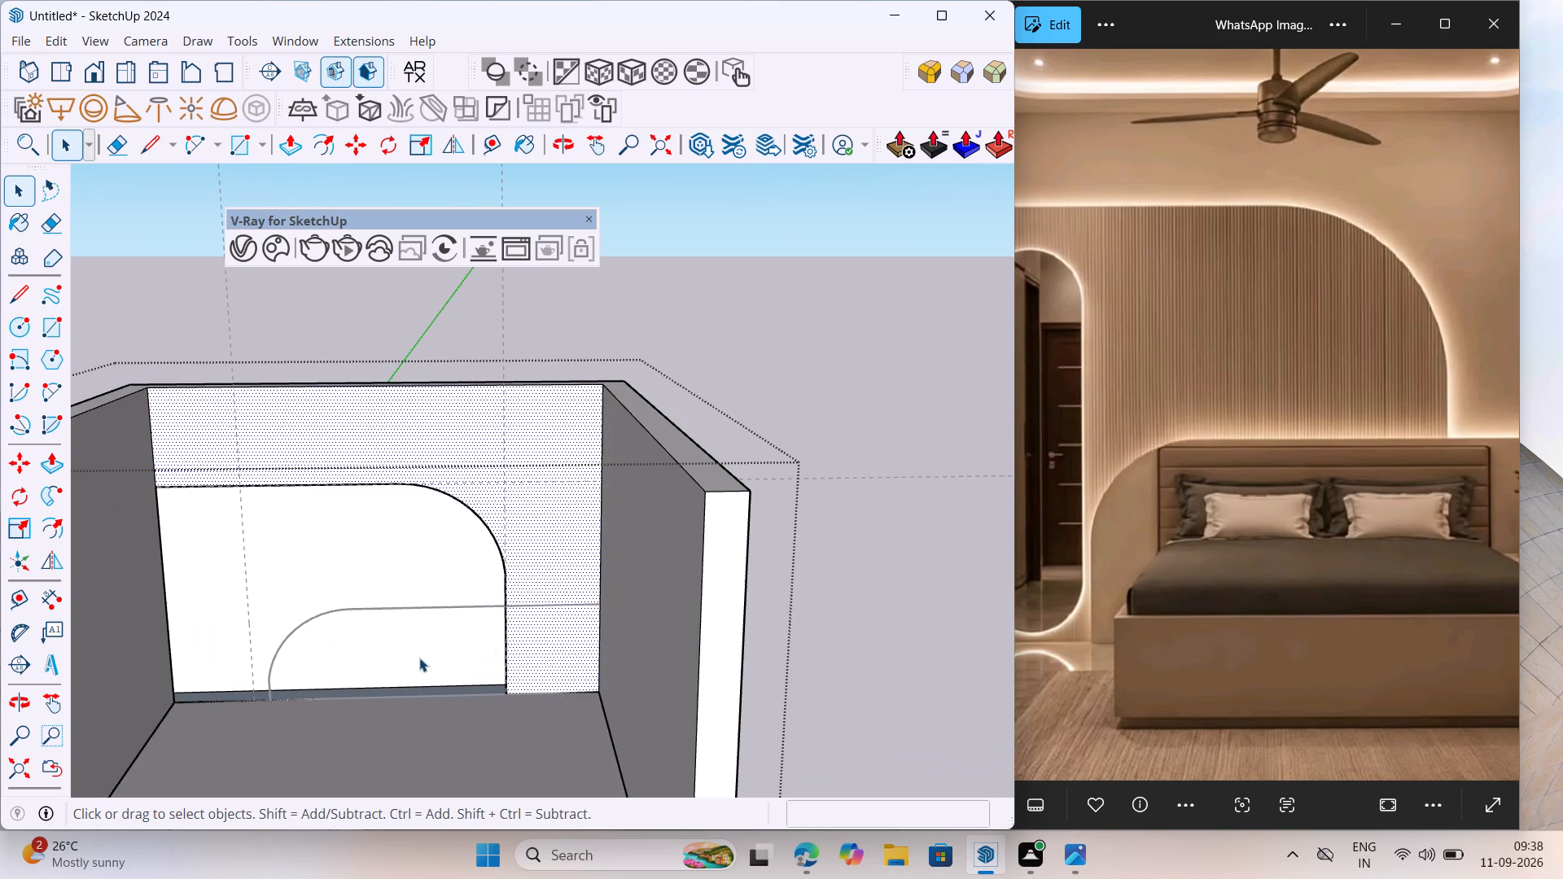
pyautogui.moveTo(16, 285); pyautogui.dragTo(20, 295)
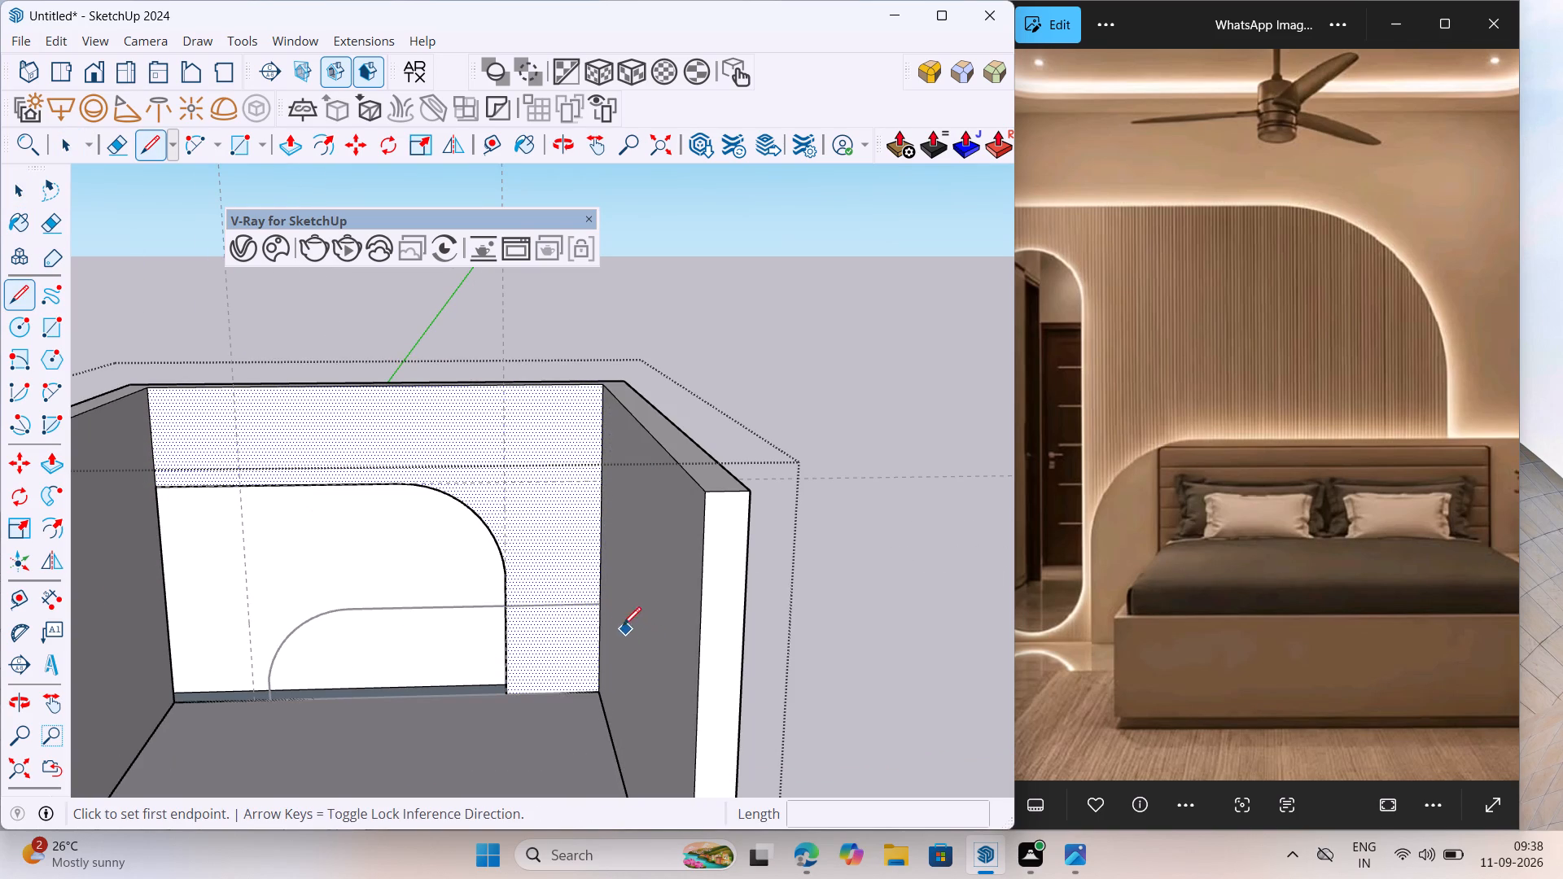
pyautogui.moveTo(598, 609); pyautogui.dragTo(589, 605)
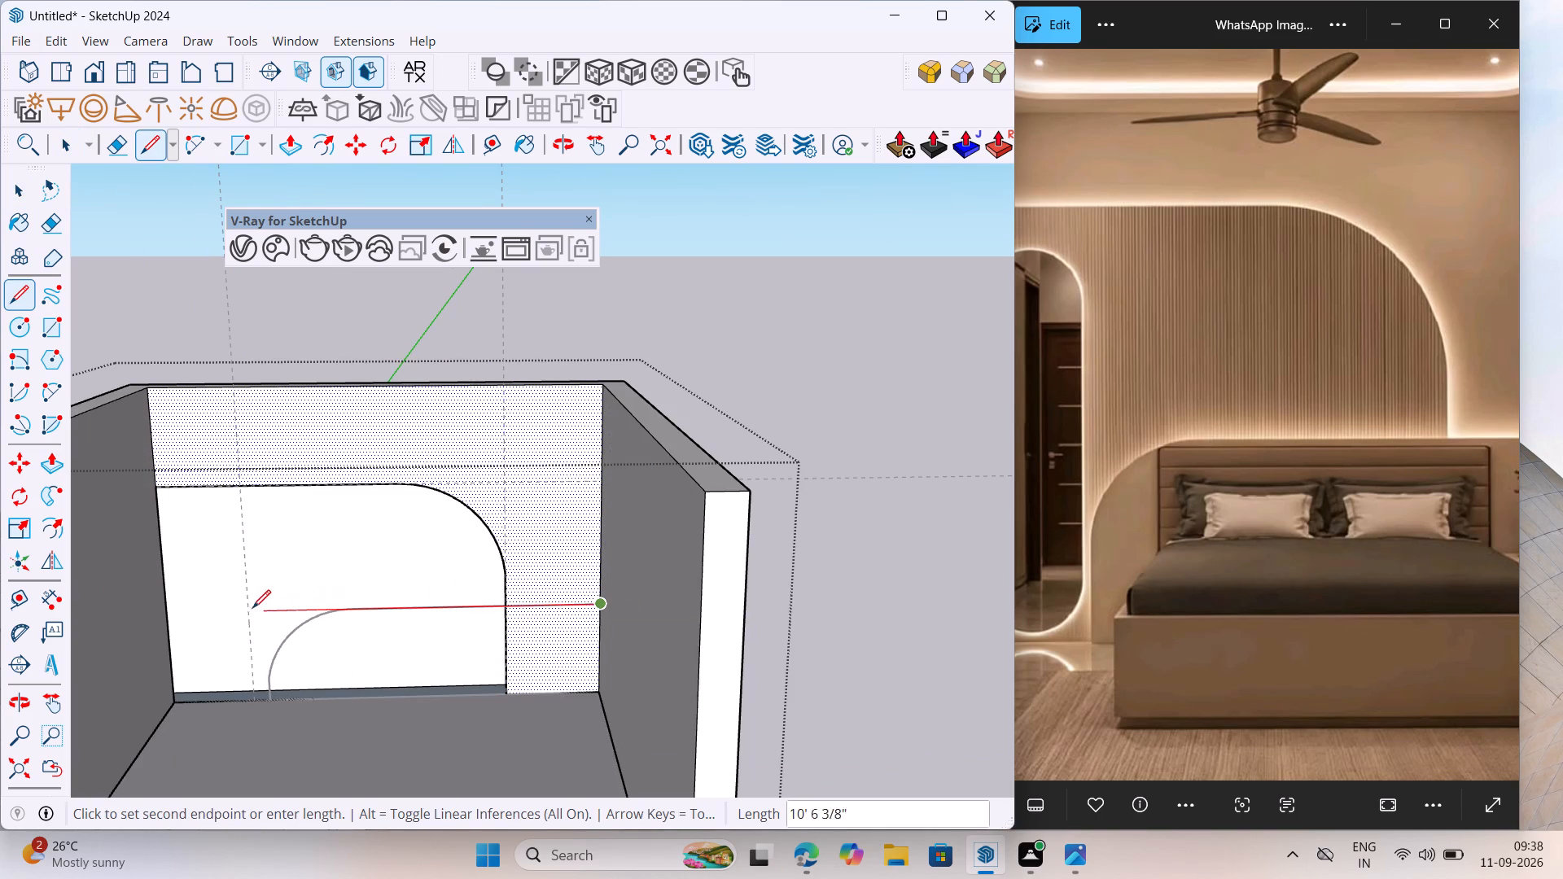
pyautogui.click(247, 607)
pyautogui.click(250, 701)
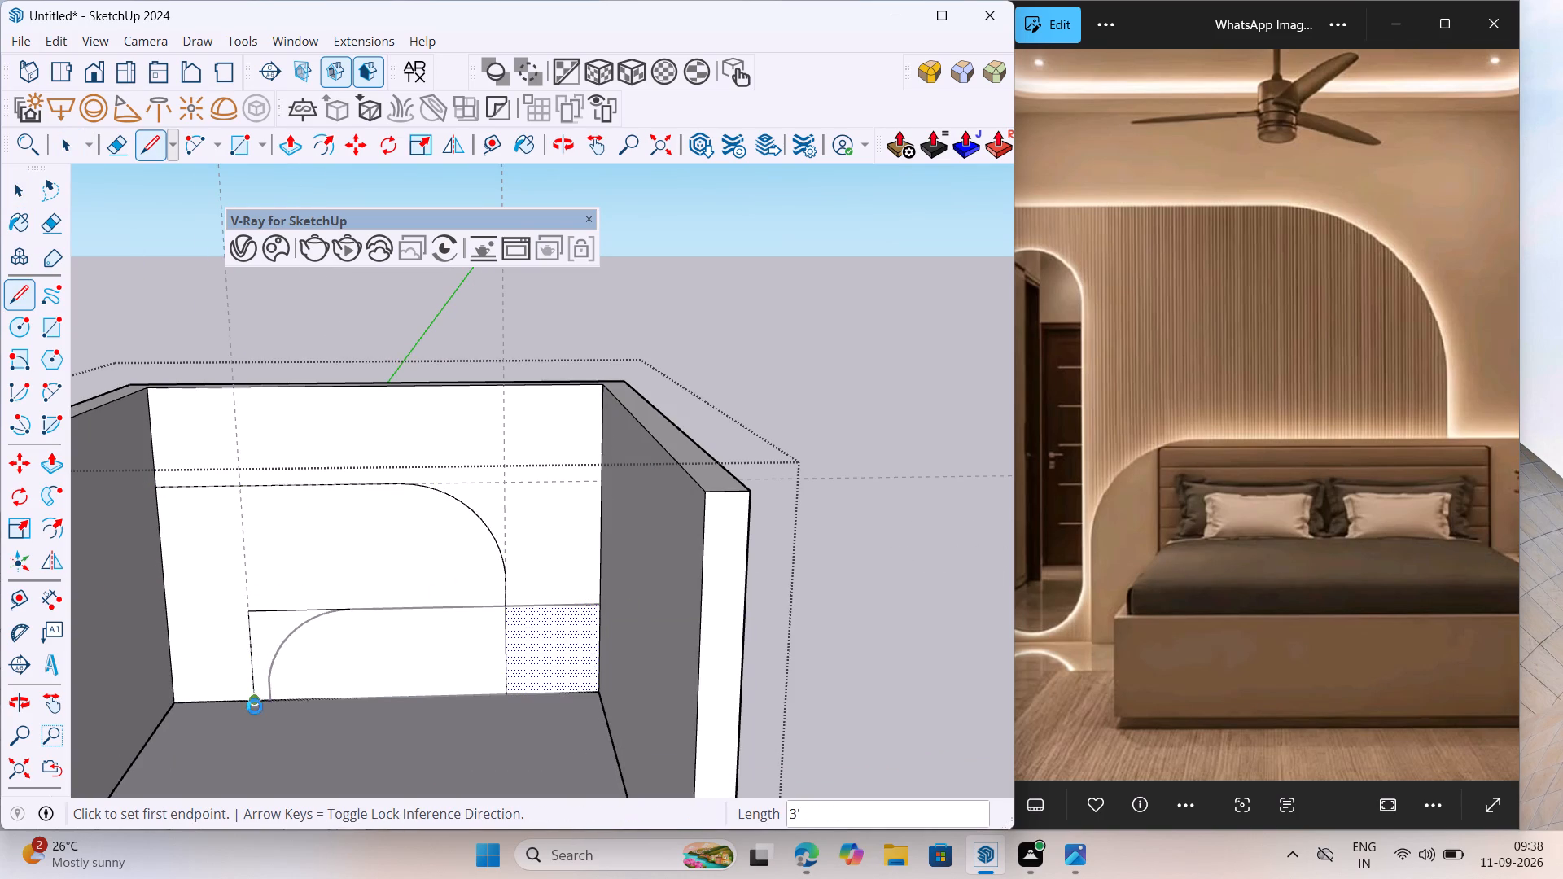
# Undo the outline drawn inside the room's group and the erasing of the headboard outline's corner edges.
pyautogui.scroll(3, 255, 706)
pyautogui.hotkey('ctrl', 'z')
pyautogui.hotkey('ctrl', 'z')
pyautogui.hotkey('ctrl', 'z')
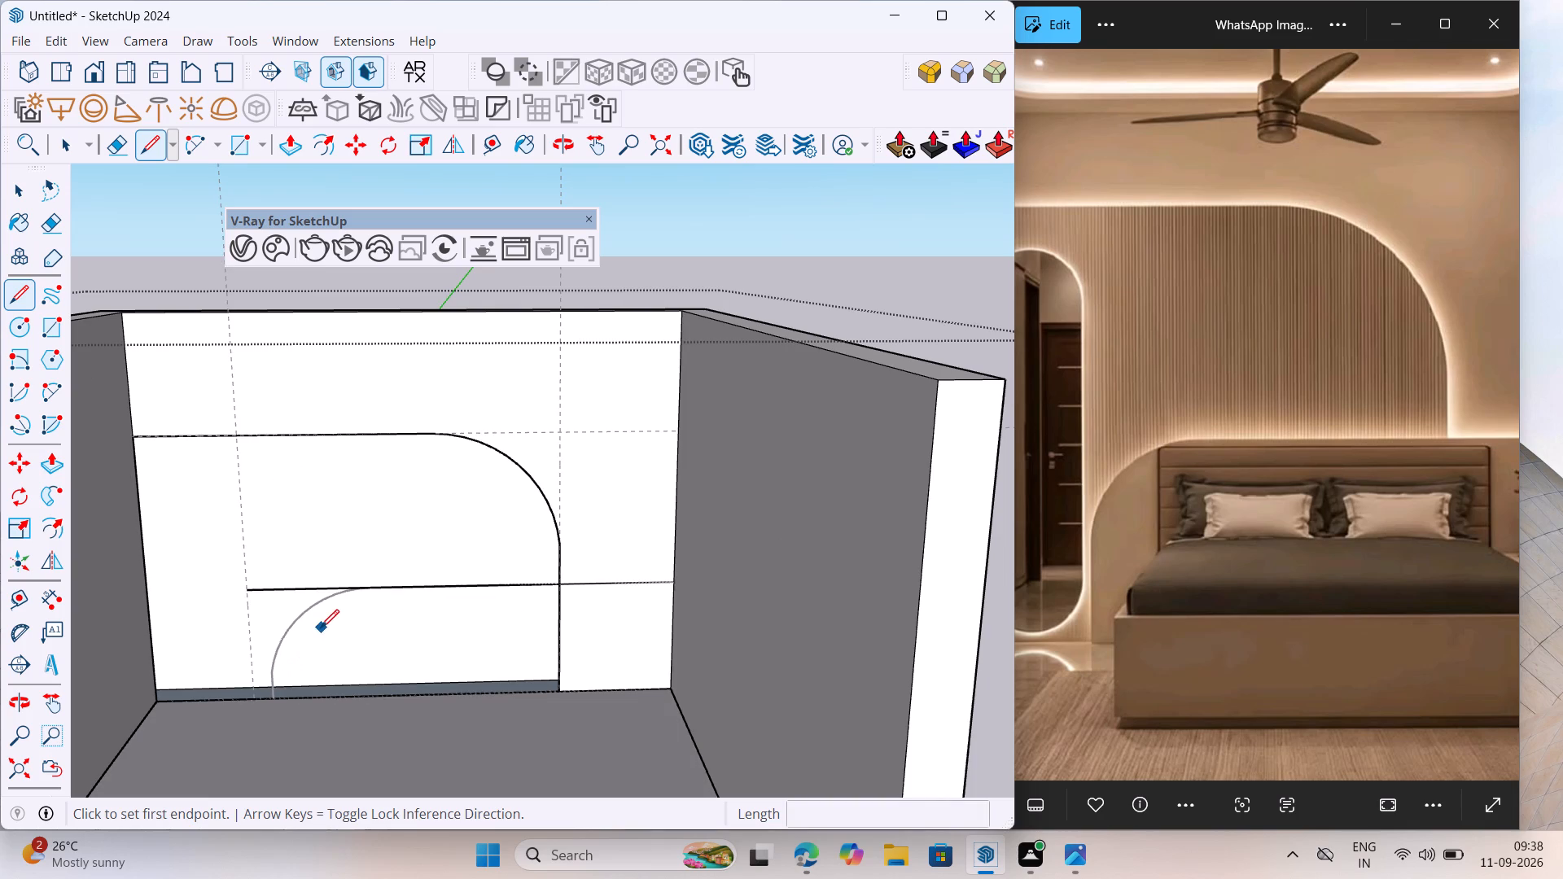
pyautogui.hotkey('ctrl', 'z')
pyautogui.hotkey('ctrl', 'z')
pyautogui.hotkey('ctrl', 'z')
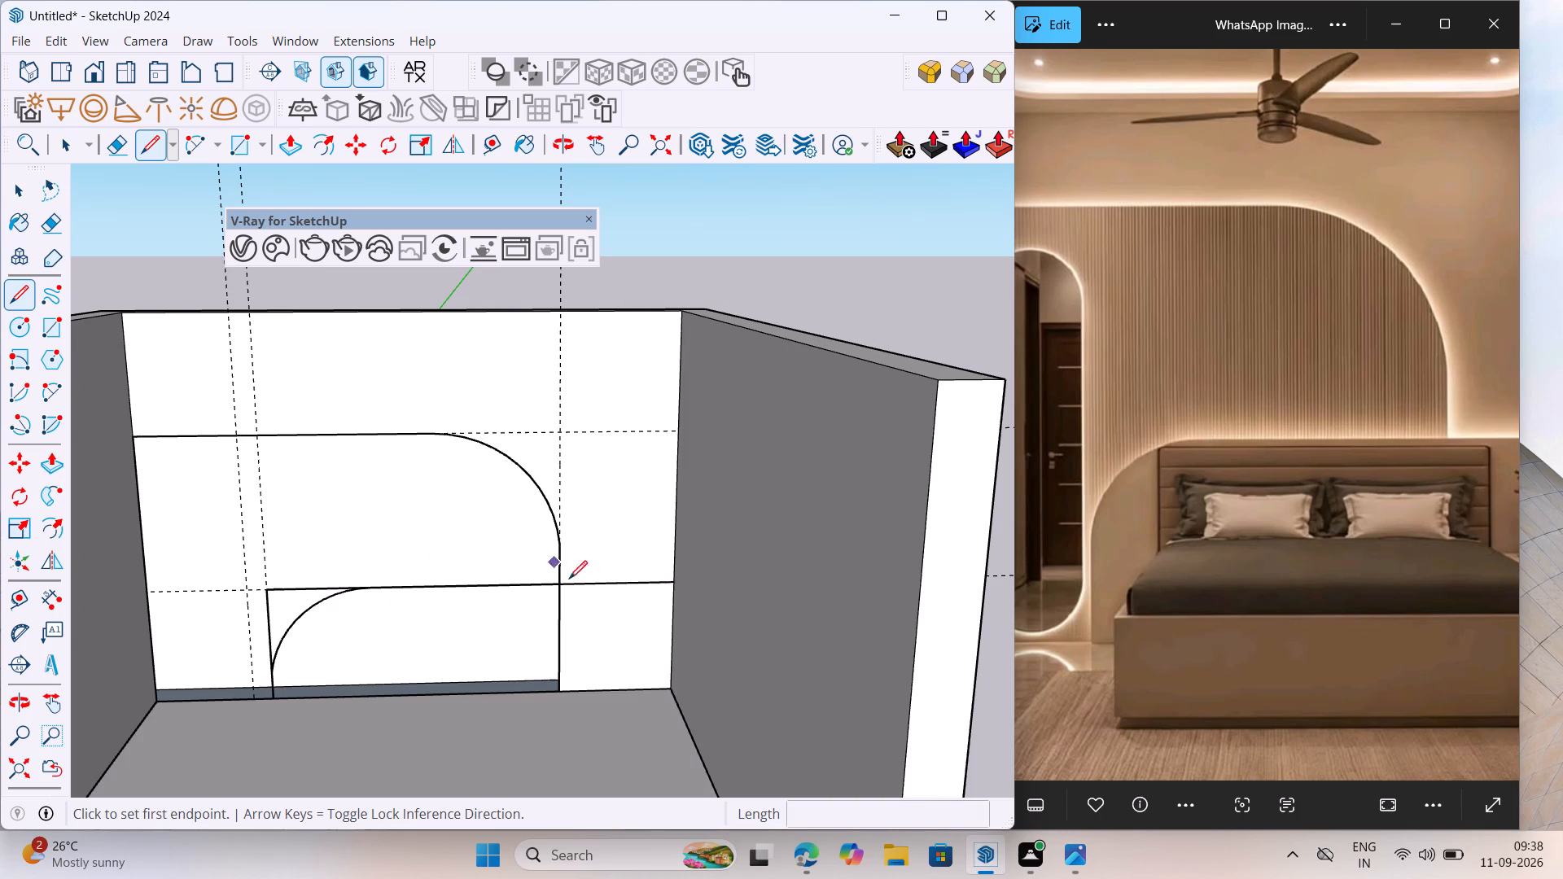
# Undo the corner arc and the loose headboard outline drawn outside the room's group.
pyautogui.press('space')
pyautogui.scroll(4, 299, 623)
pyautogui.click(303, 613)
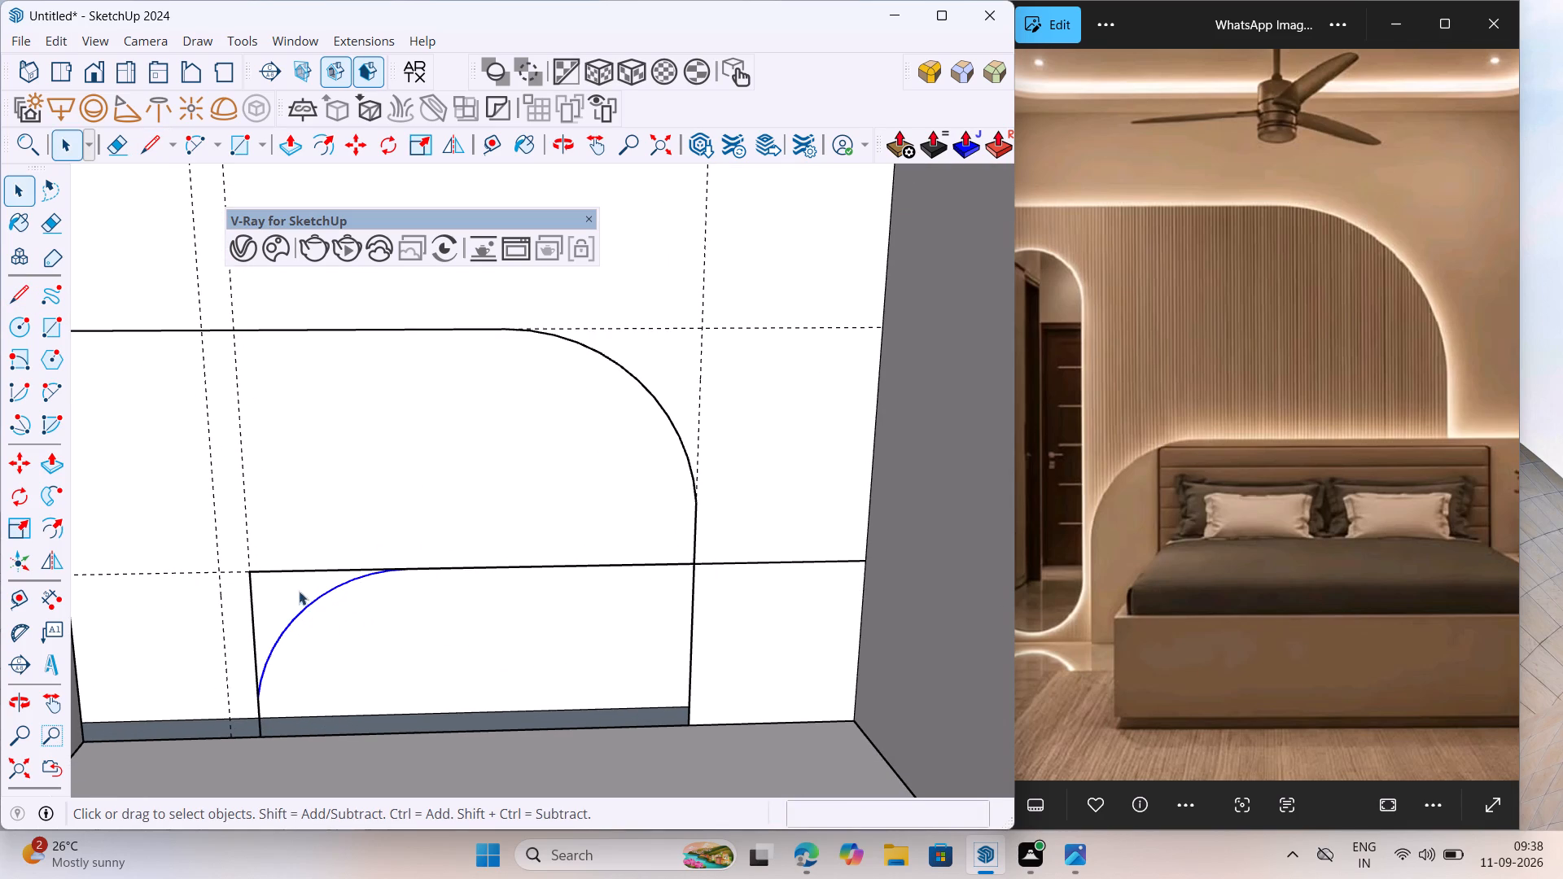
pyautogui.click(296, 570)
pyautogui.hotkey('ctrl', 'z')
pyautogui.hotkey('ctrl', 'z')
pyautogui.hotkey('ctrl', 'z')
# Inside the room's group, draw the headboard outline along the lower horizontal guide from the side wall to the inner vertical guide, and down to the floor.
pyautogui.scroll(-6, 358, 593)
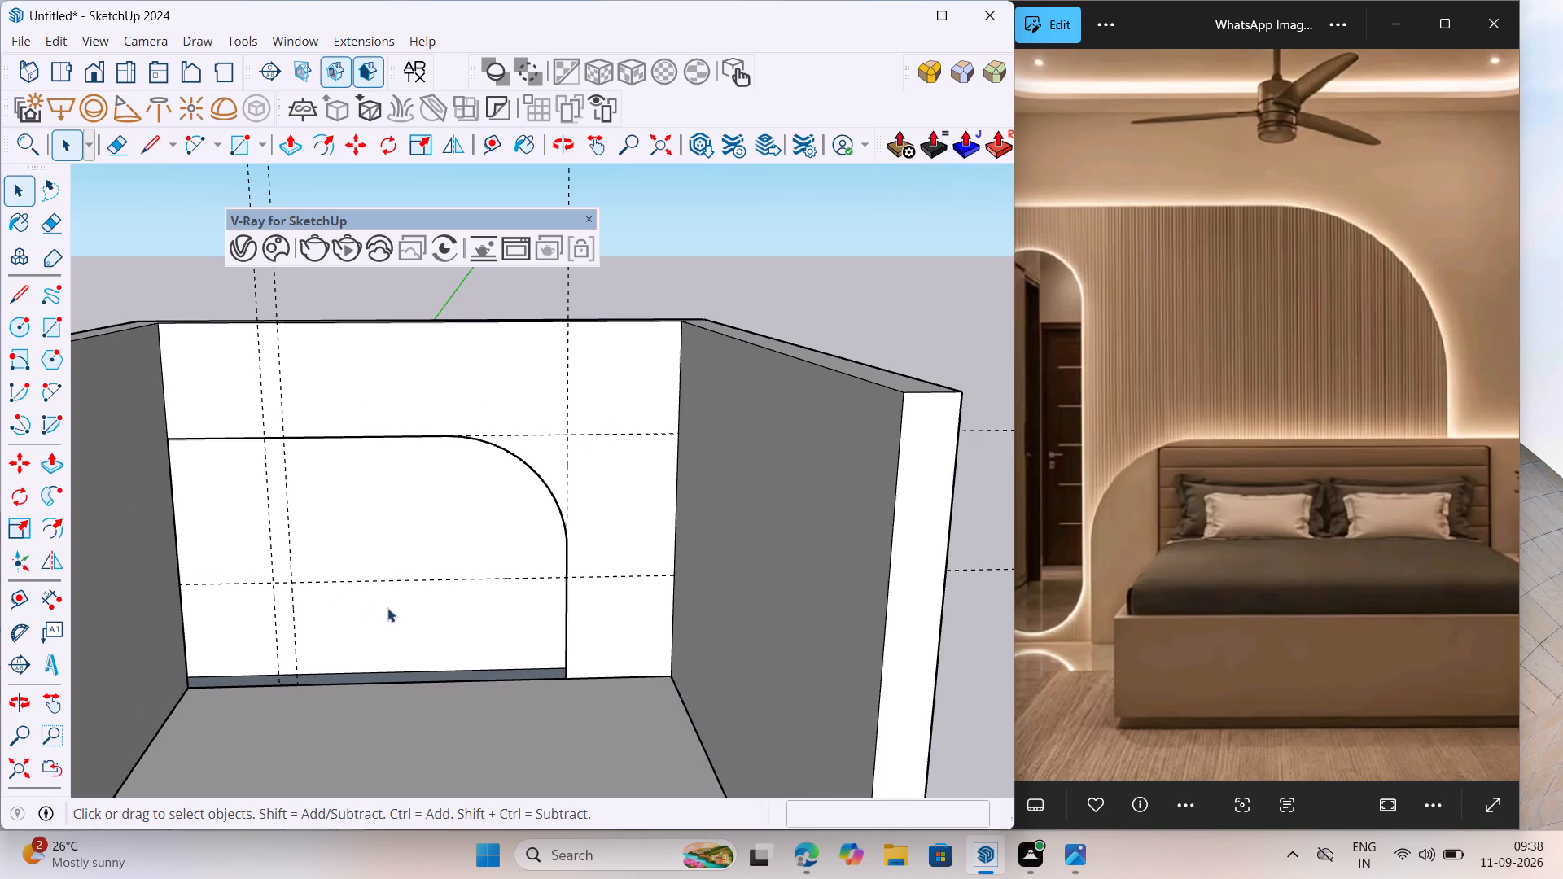
pyautogui.doubleClick(599, 495)
pyautogui.tripleClick(604, 492)
pyautogui.tripleClick(608, 489)
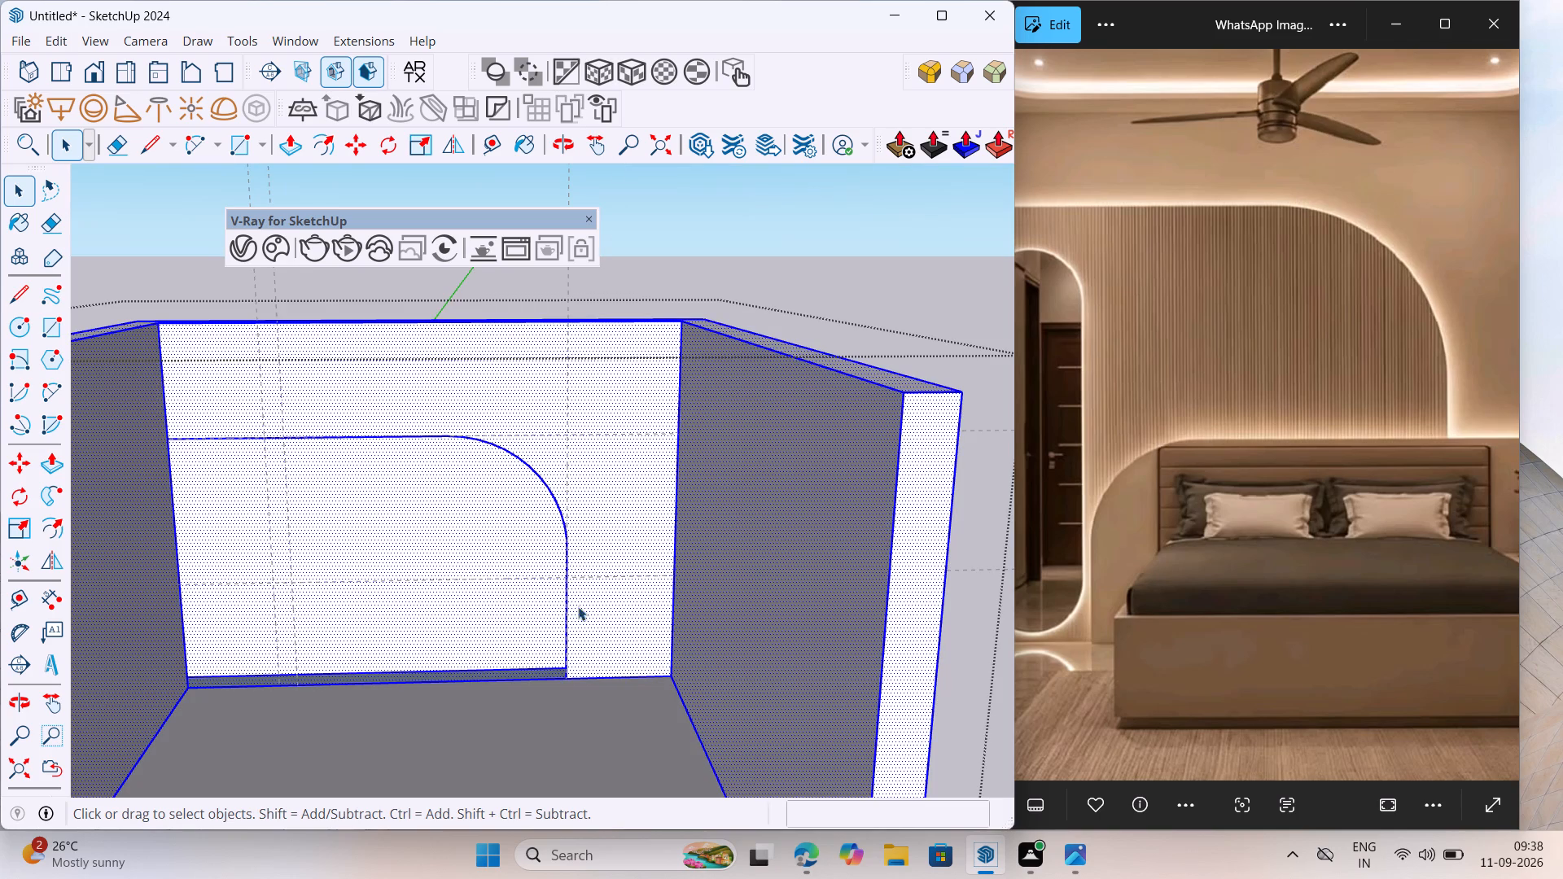
pyautogui.click(15, 306)
pyautogui.scroll(5, 766, 608)
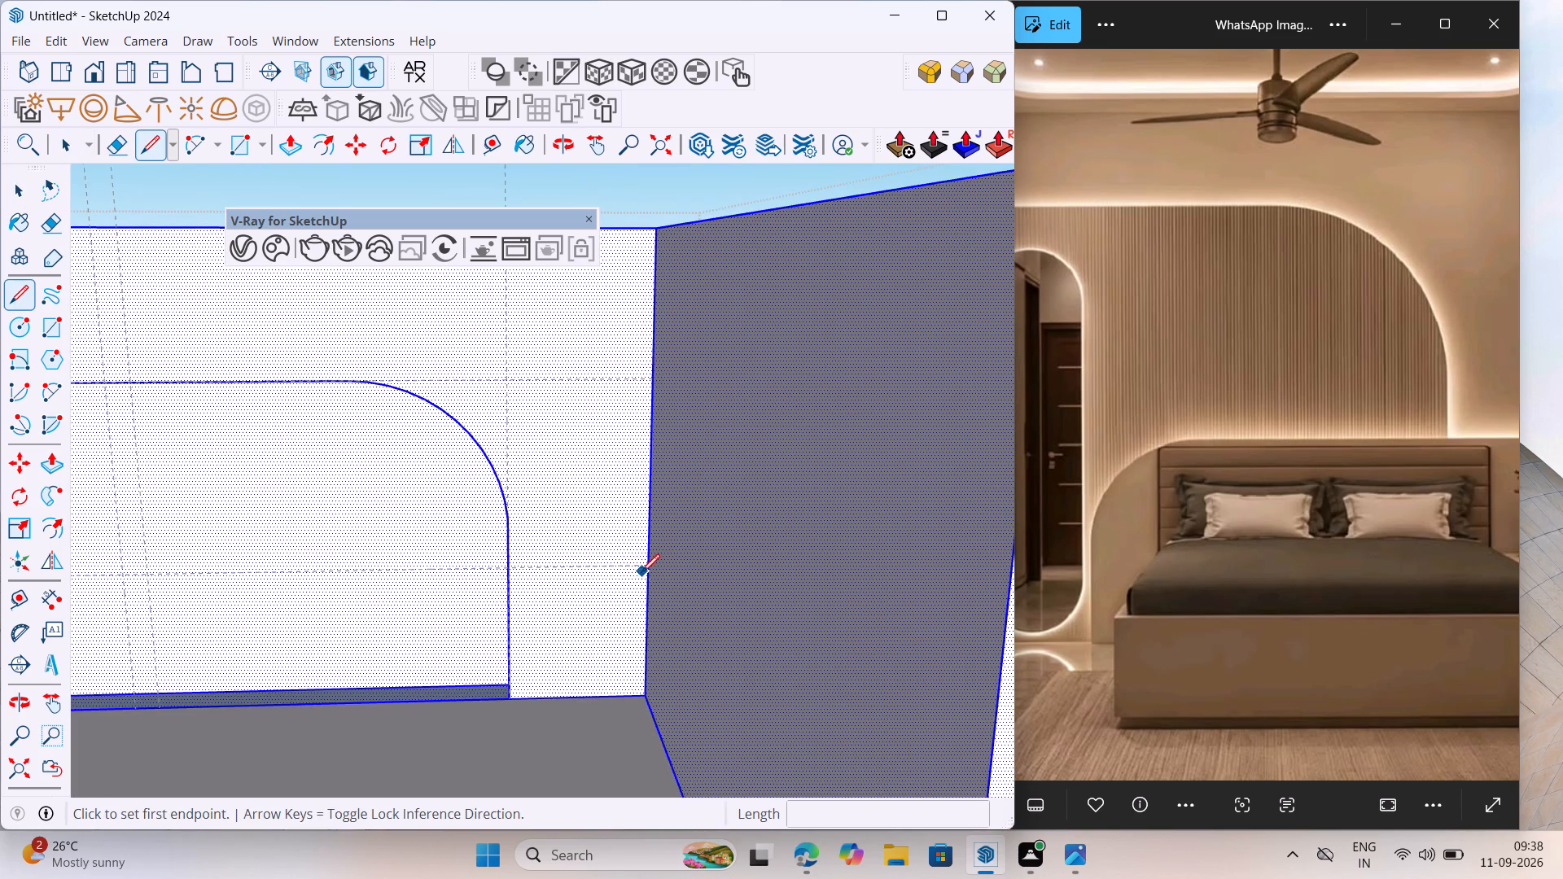
pyautogui.click(646, 565)
pyautogui.scroll(-5, 698, 566)
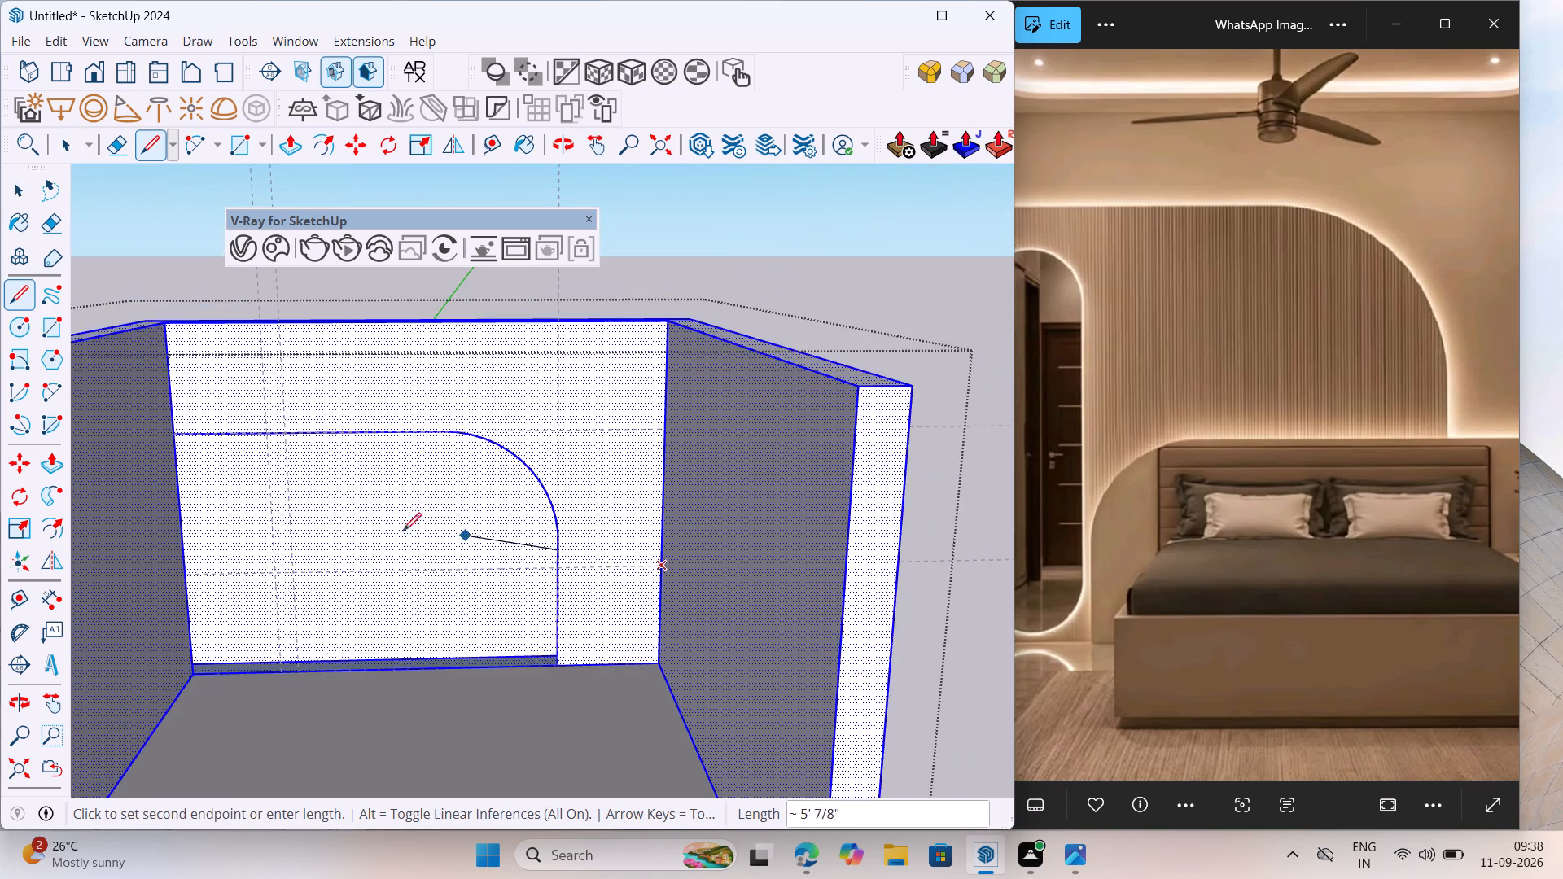
pyautogui.scroll(4, 393, 532)
pyautogui.click(249, 595)
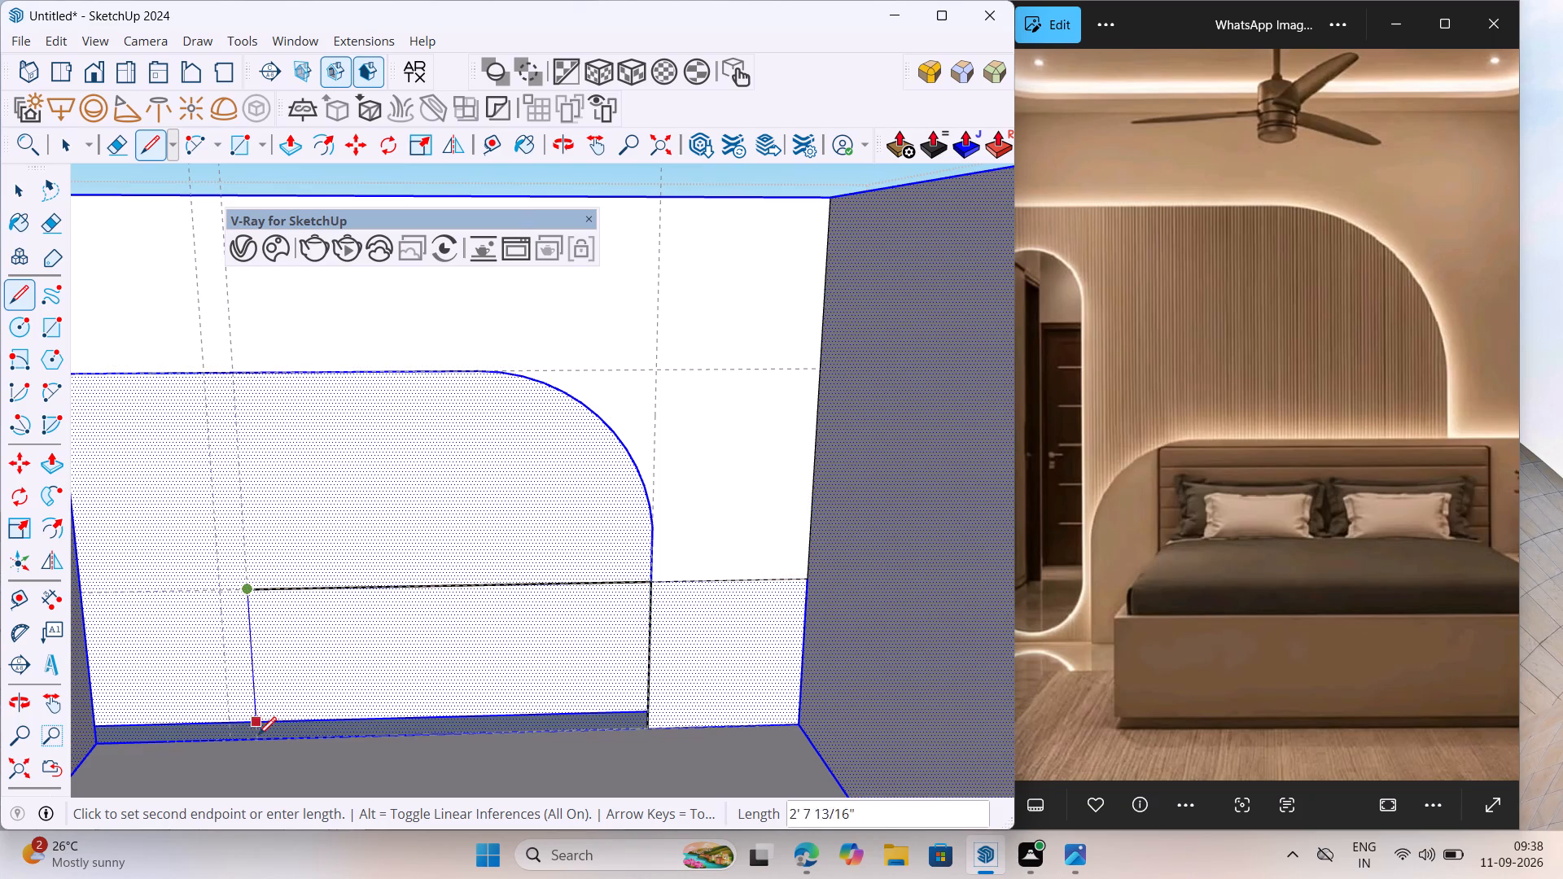
pyautogui.click(258, 740)
pyautogui.press('space')
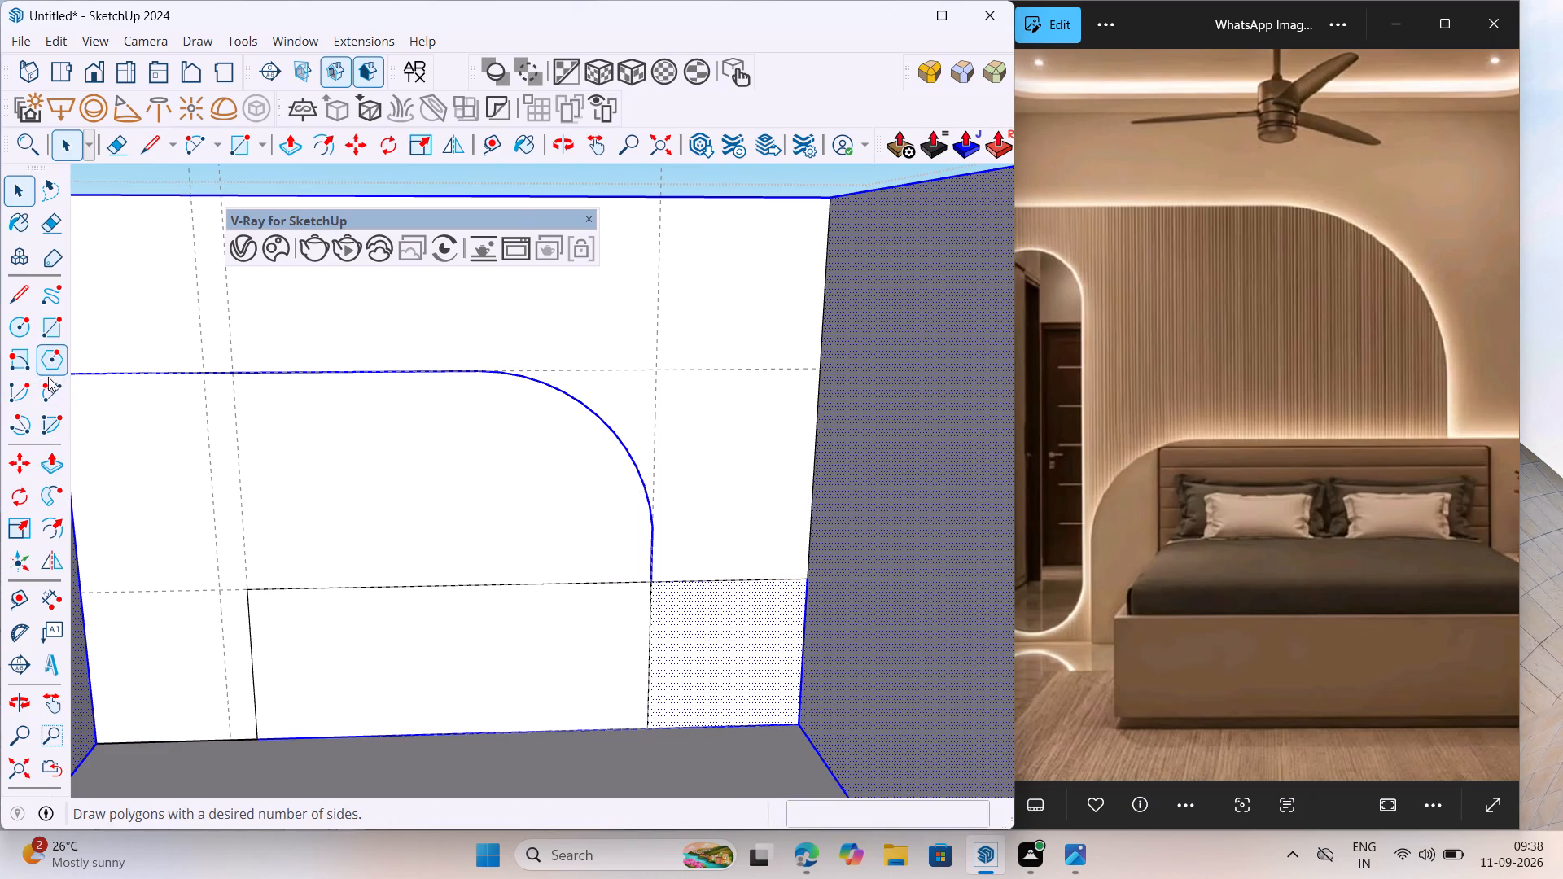
# Round the headboard outline's upper corner with a tangent arc about 3' 2 1/2" long and erase the leftover corner edges.
pyautogui.click(51, 381)
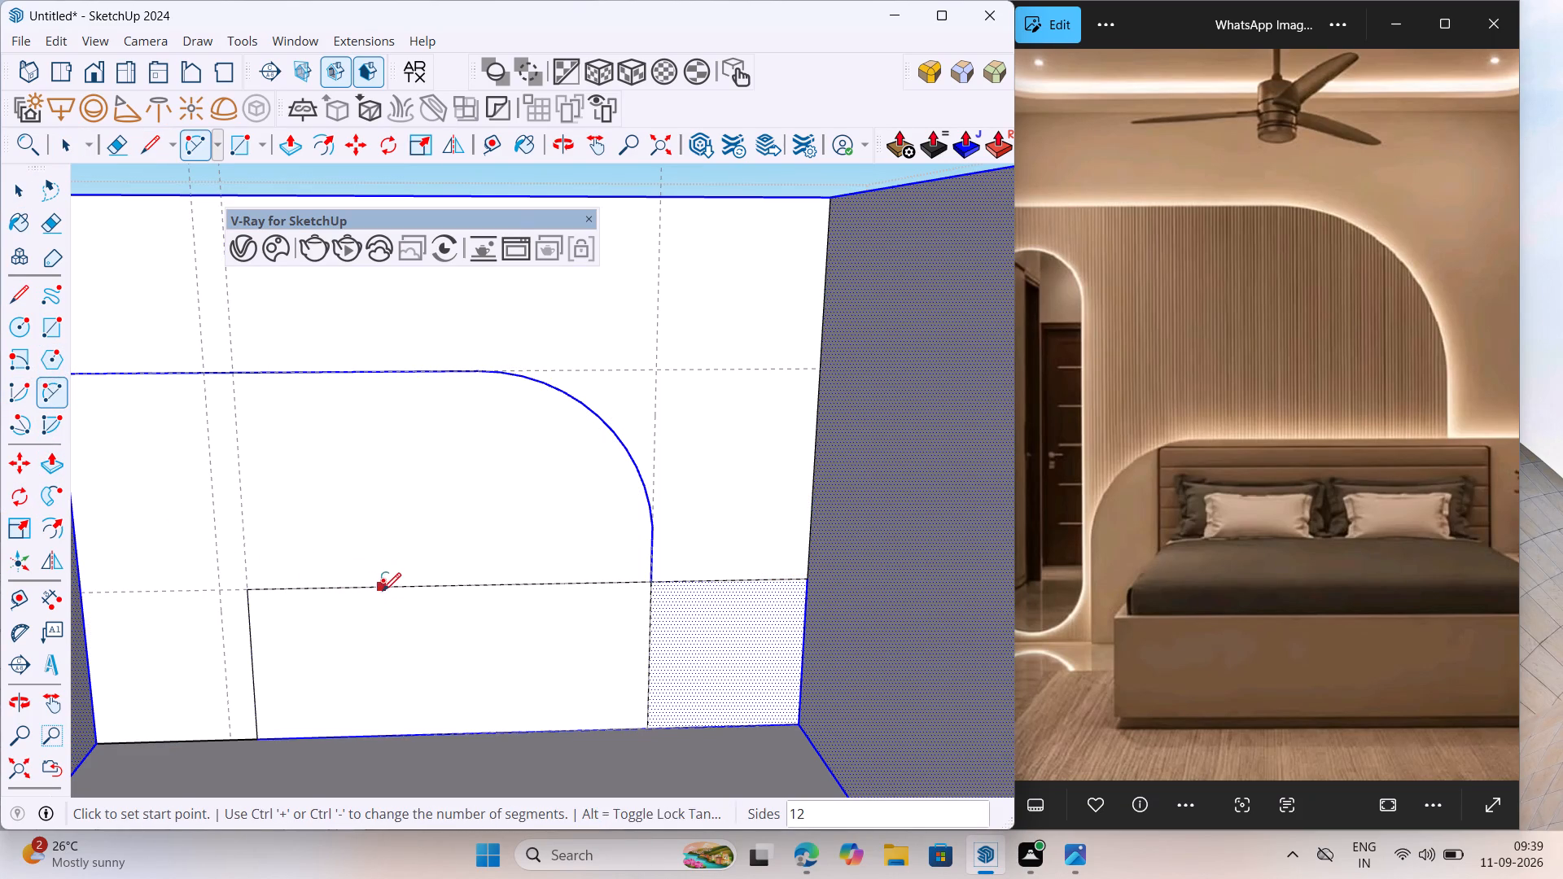
pyautogui.click(383, 591)
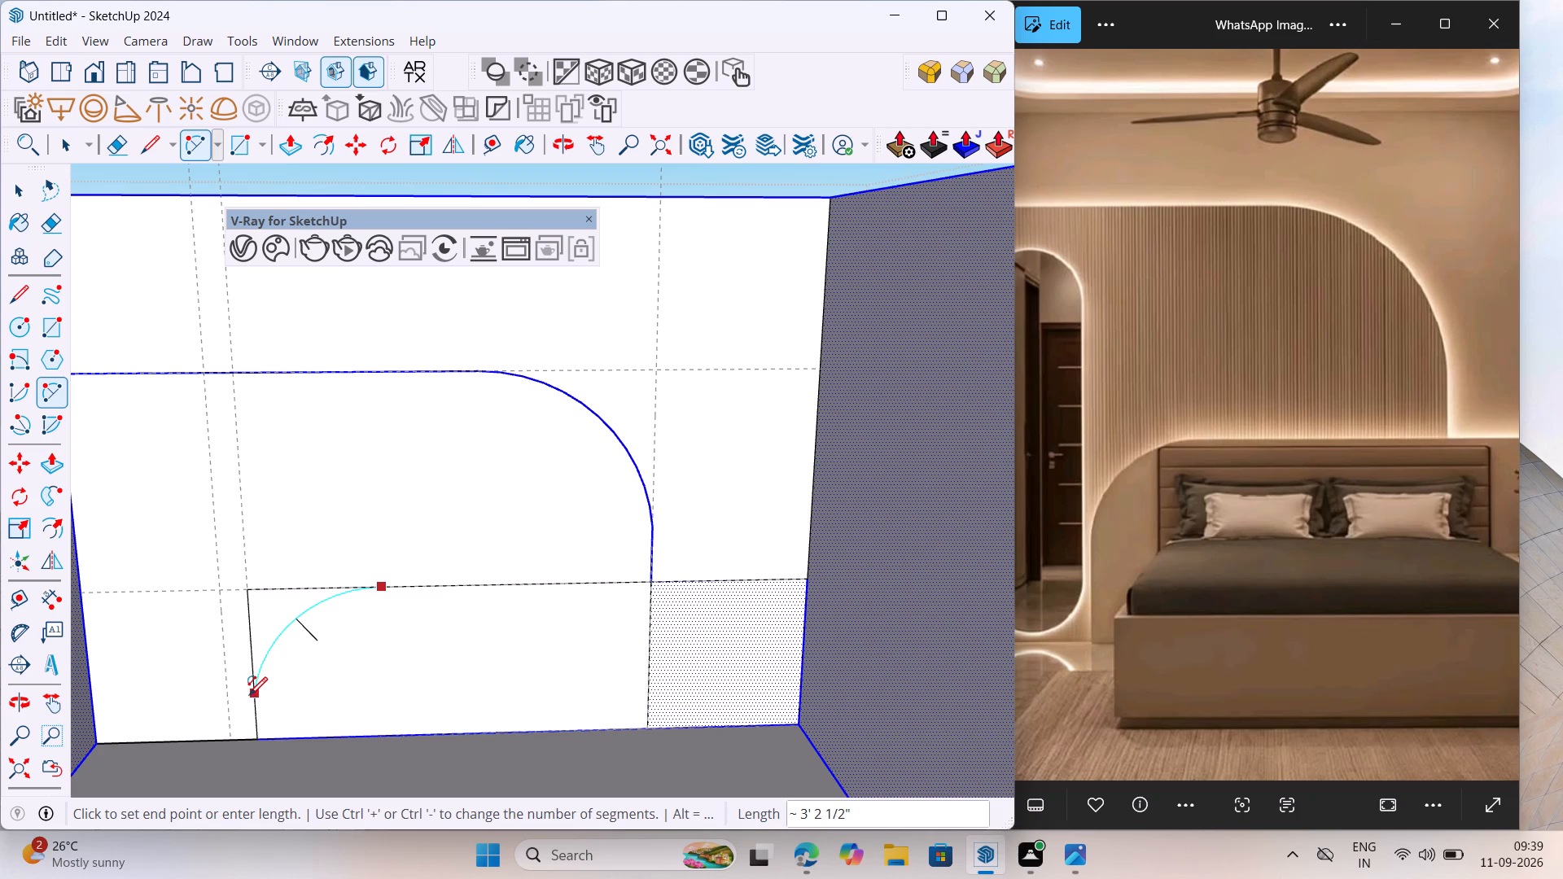
pyautogui.doubleClick(249, 695)
pyautogui.press('space')
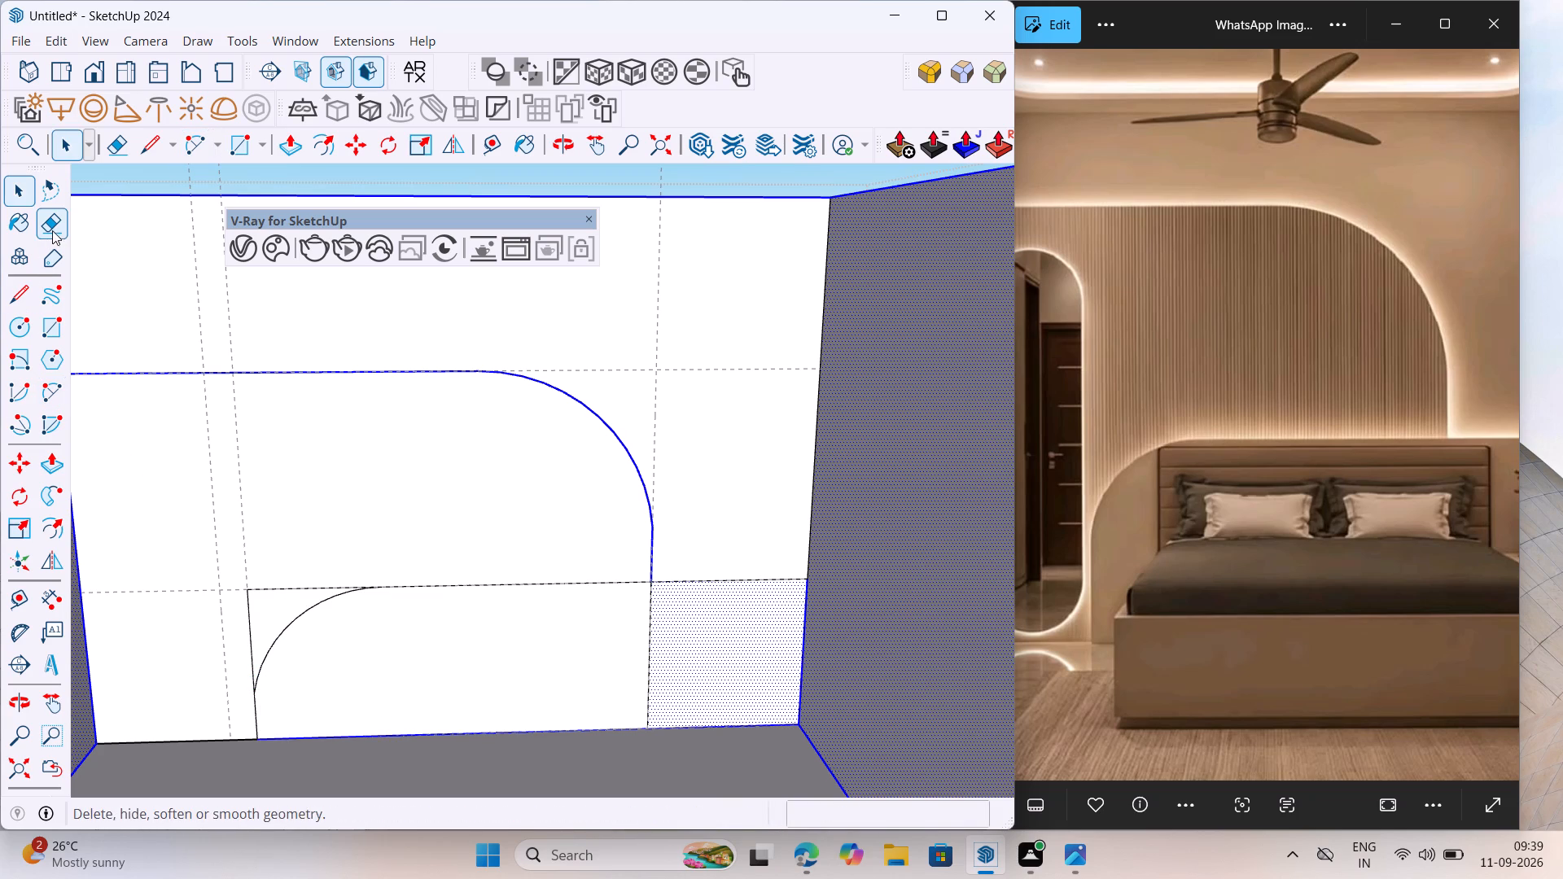
pyautogui.click(52, 230)
pyautogui.moveTo(289, 575); pyautogui.dragTo(240, 643)
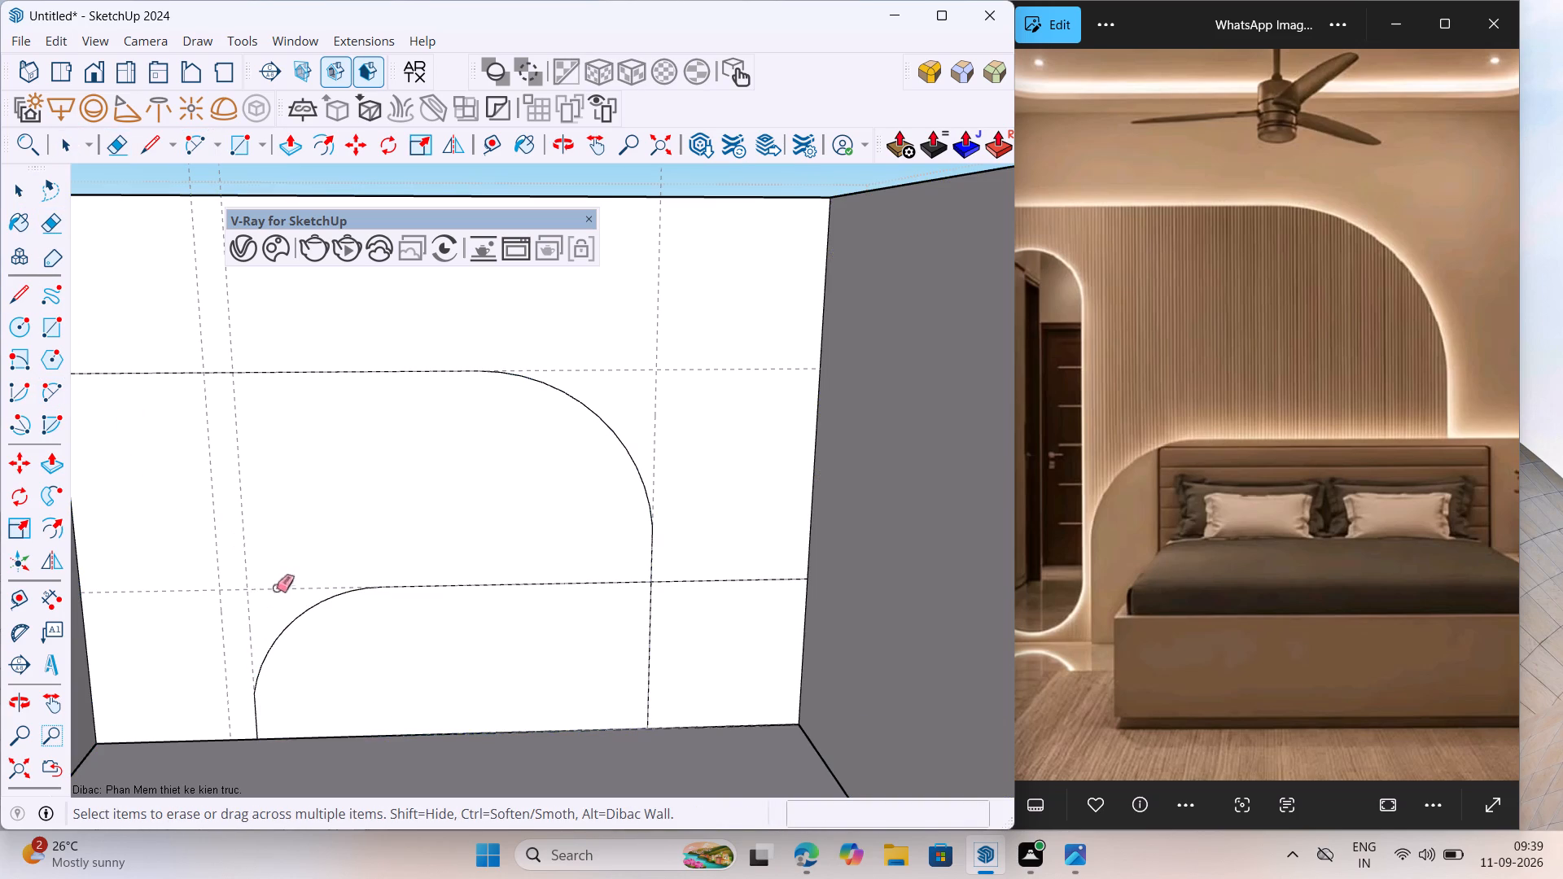
# Close the room's group.
pyautogui.scroll(-12, 276, 588)
pyautogui.press('space')
pyautogui.rightClick(645, 384)
pyautogui.click(706, 399)
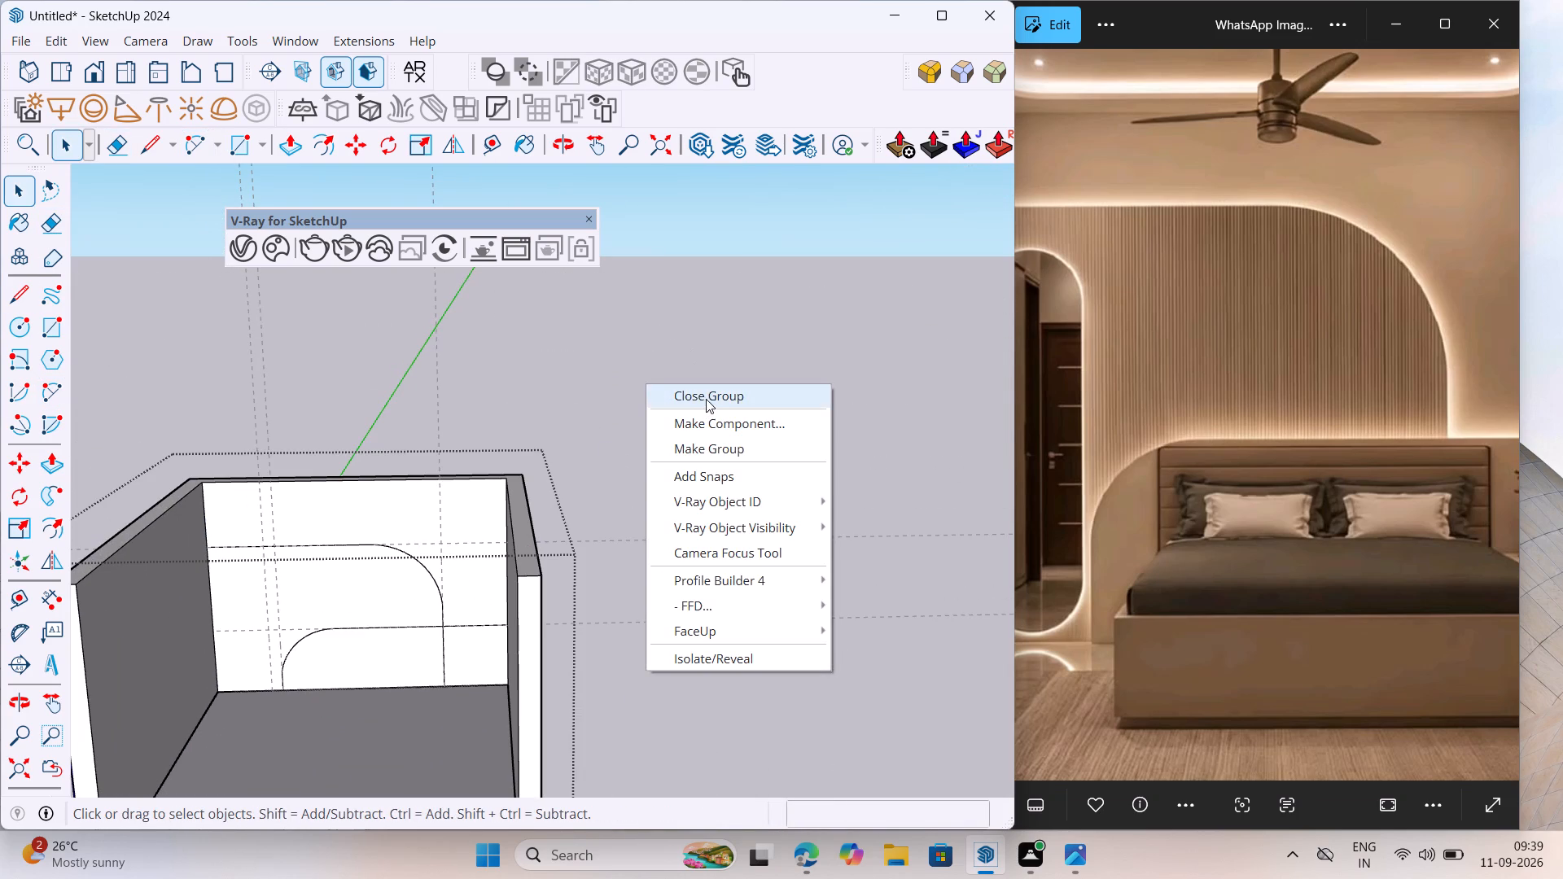
# Unhide all hidden objects in the model.
pyautogui.scroll(6, 304, 601)
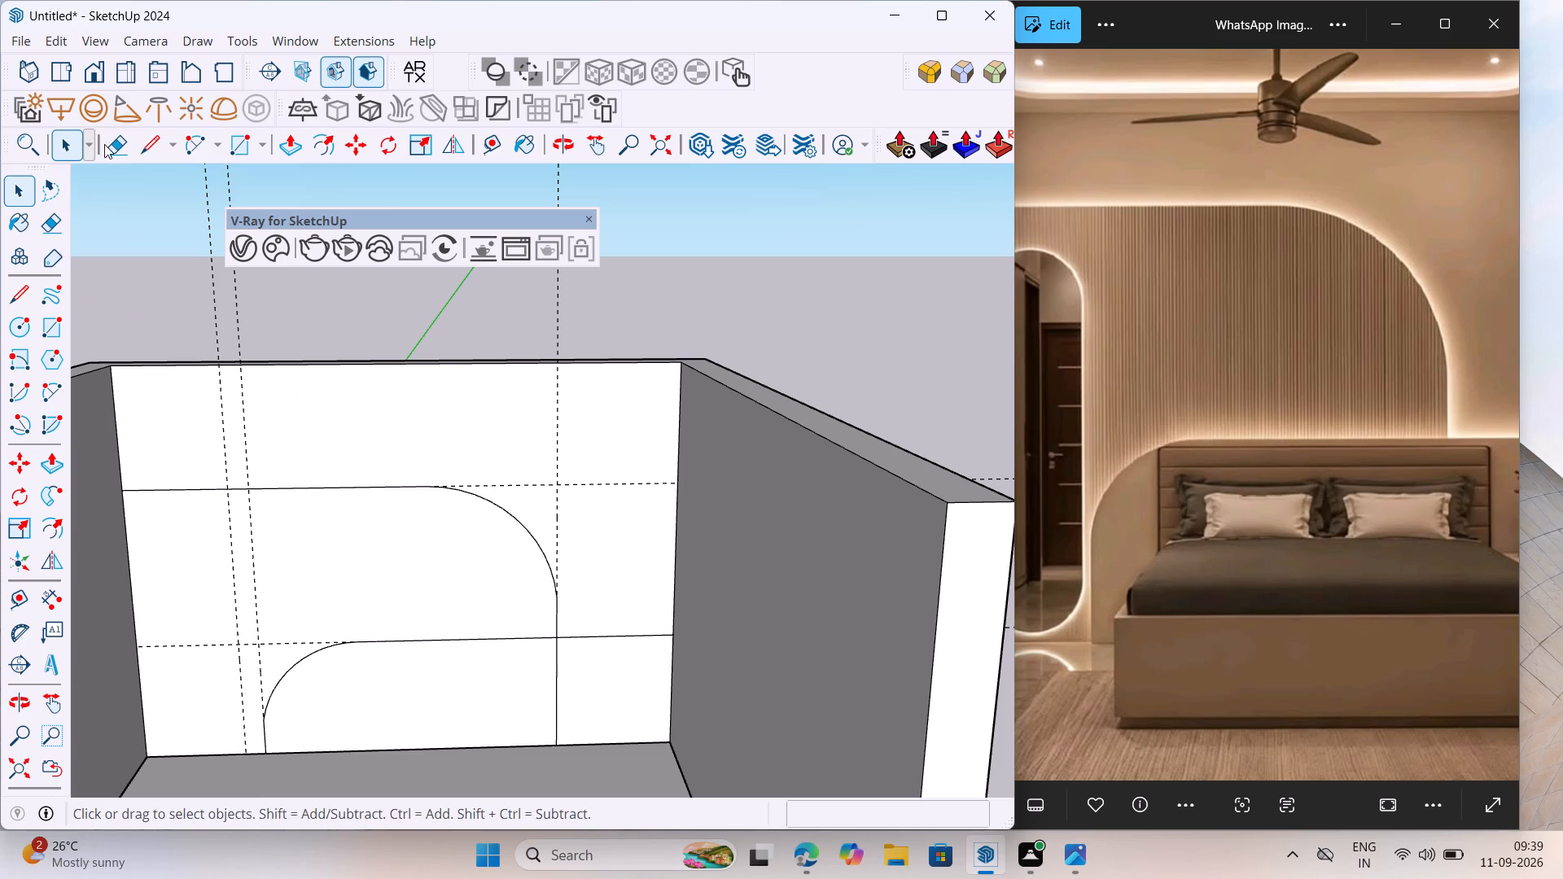
pyautogui.click(42, 39)
pyautogui.click(142, 379)
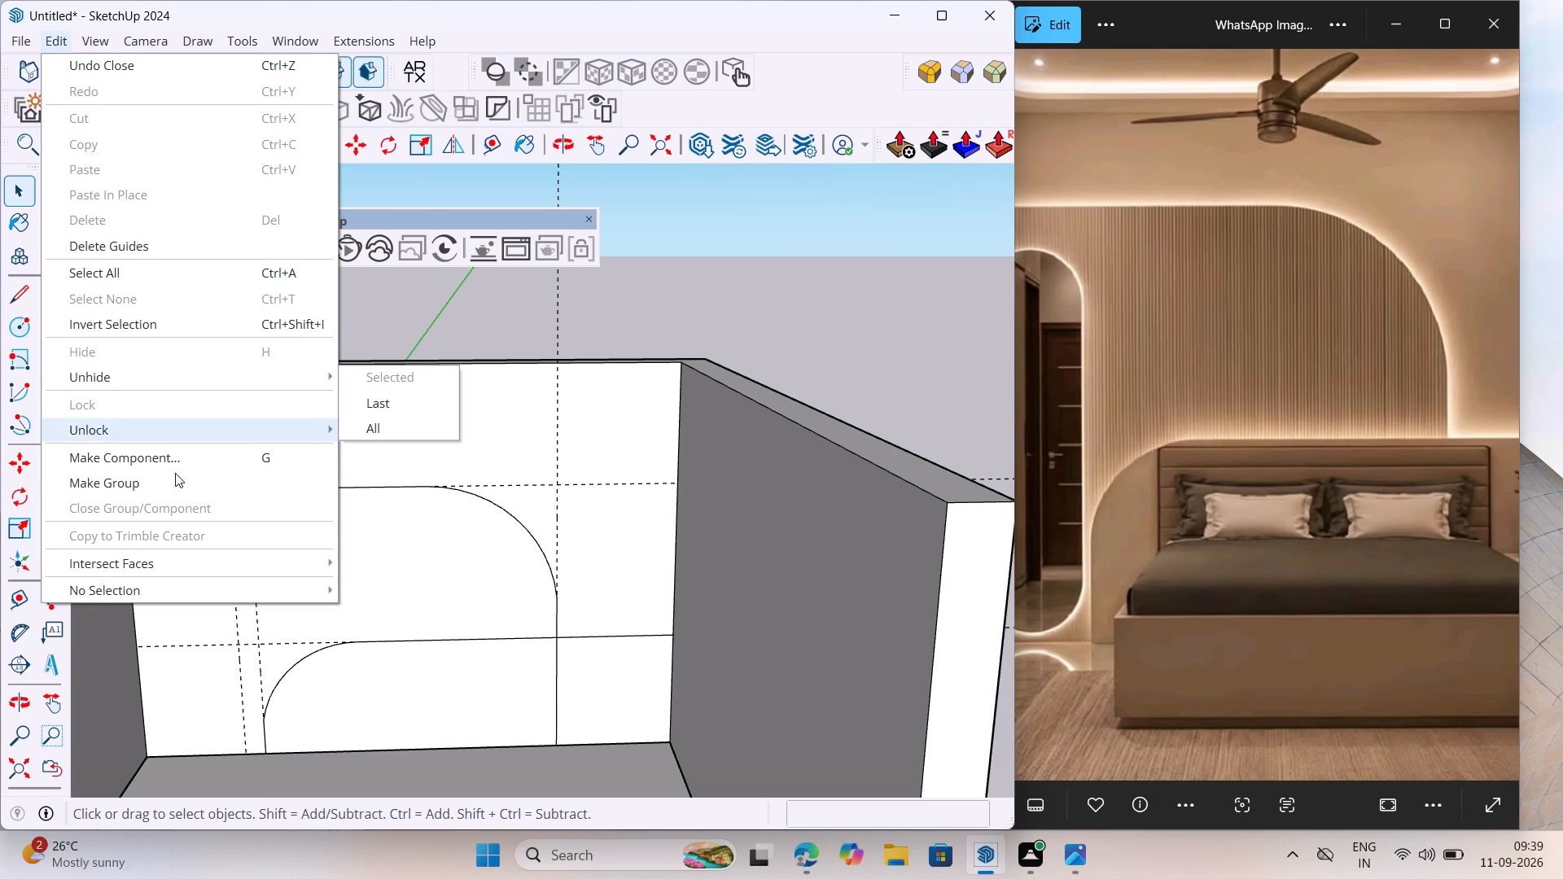
pyautogui.click(167, 383)
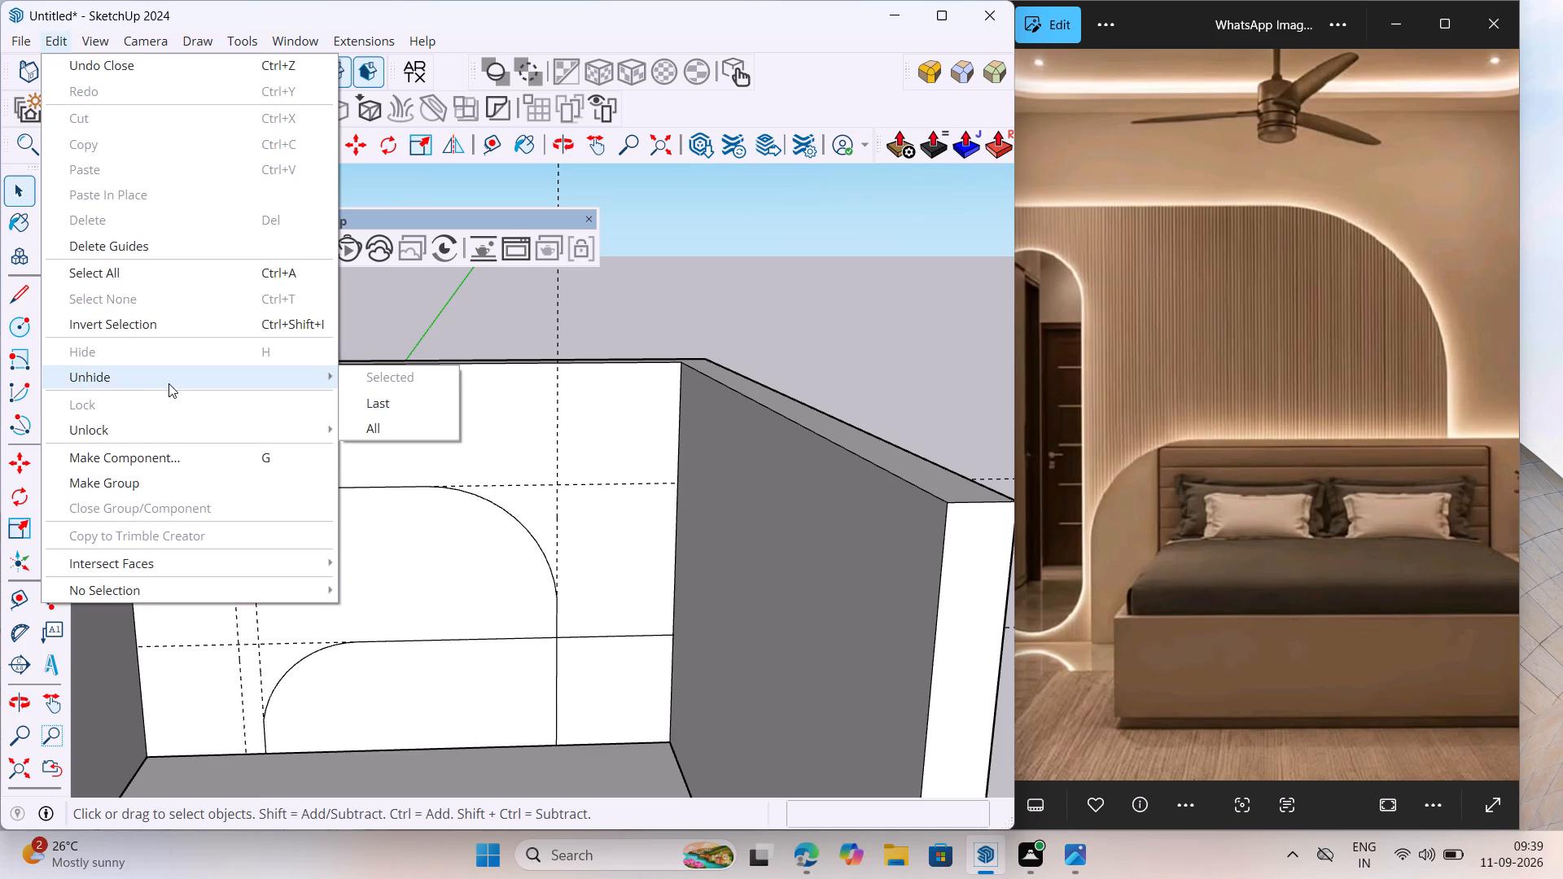
pyautogui.click(382, 426)
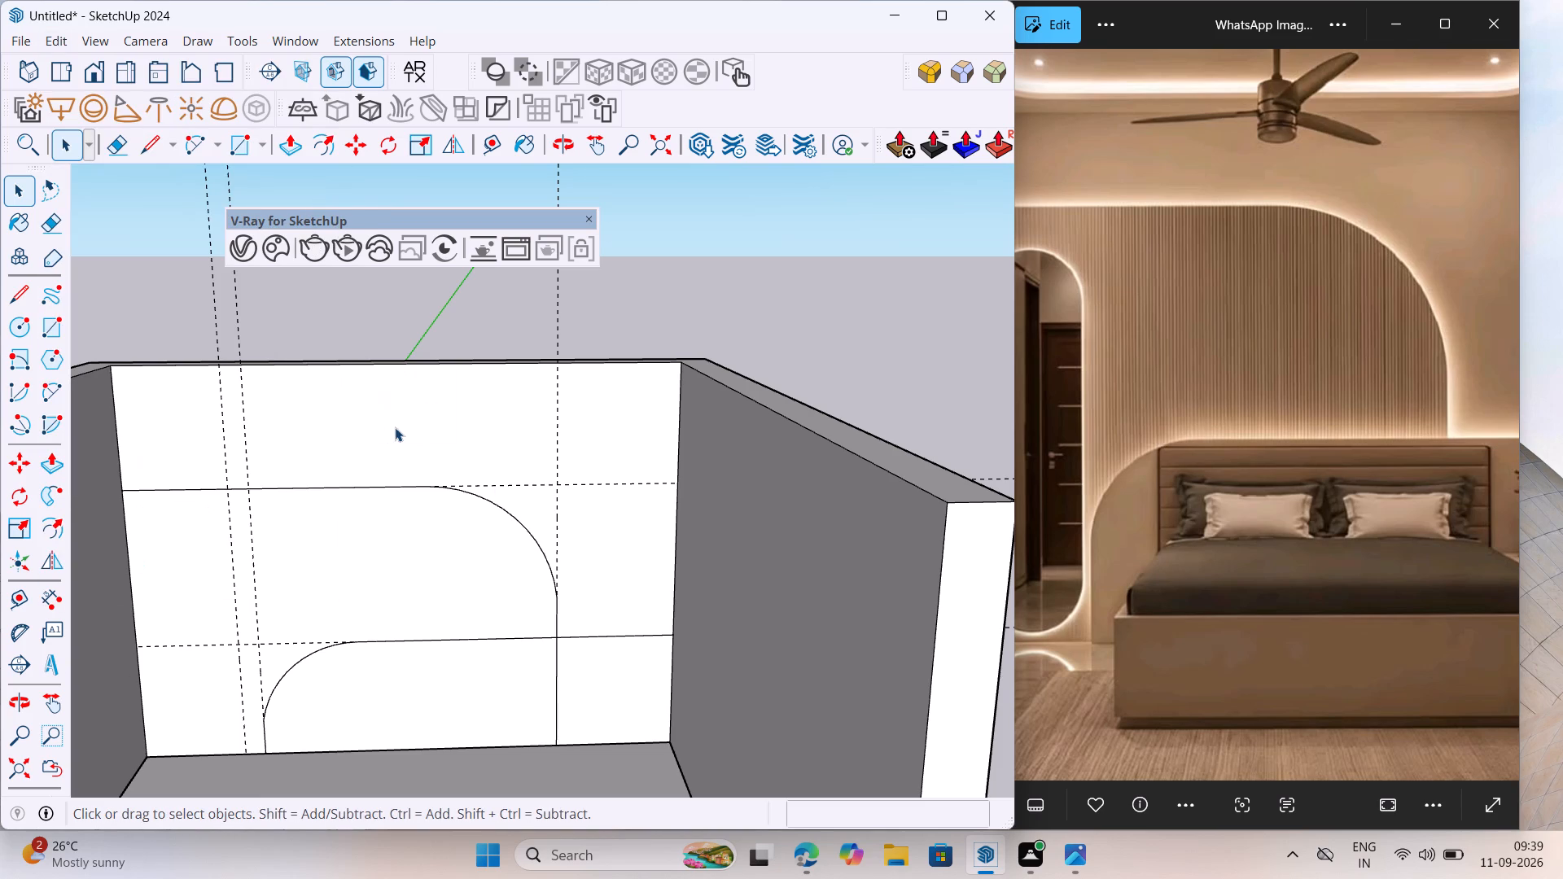
pyautogui.moveTo(394, 430); pyautogui.dragTo(388, 480, button='middle')
pyautogui.scroll(1, 389, 479)
pyautogui.moveTo(649, 260); pyautogui.dragTo(665, 267, button='right')
pyautogui.click(764, 230)
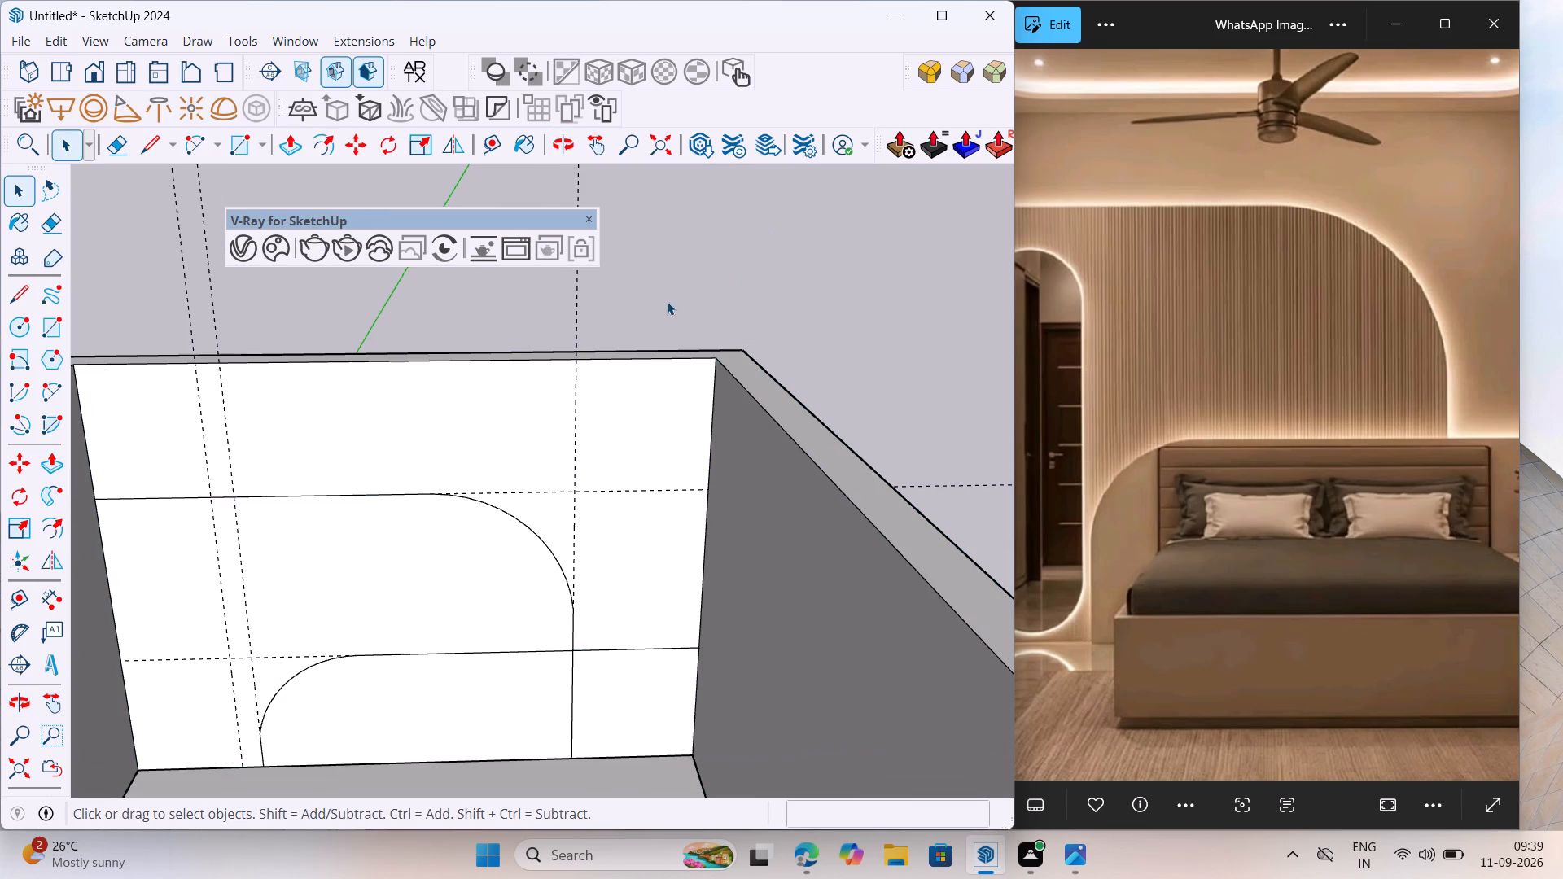
pyautogui.click(61, 42)
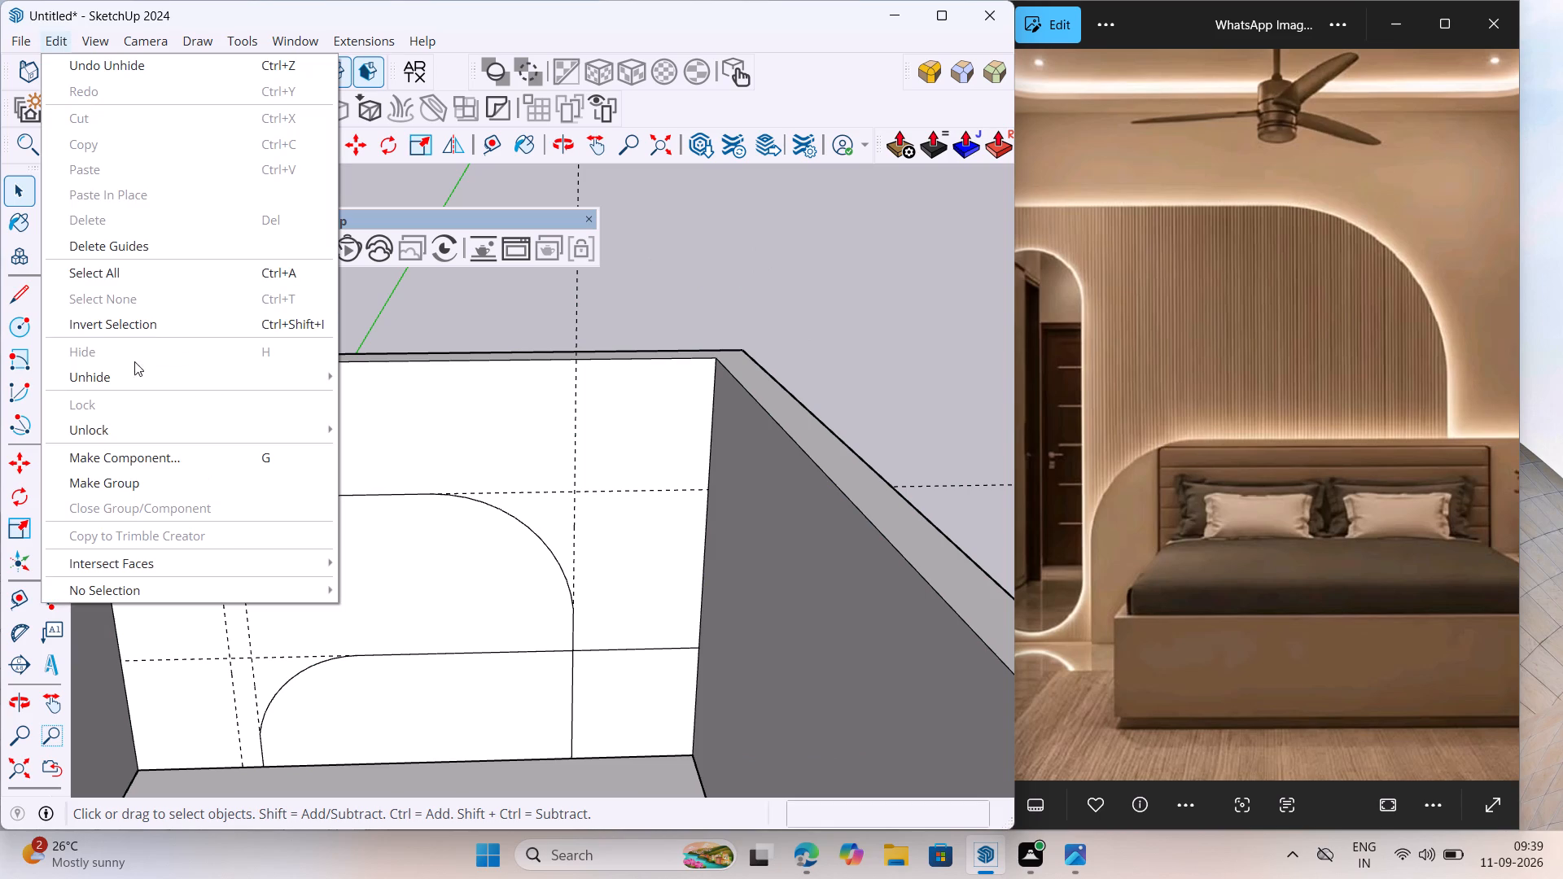
pyautogui.click(172, 369)
pyautogui.click(381, 425)
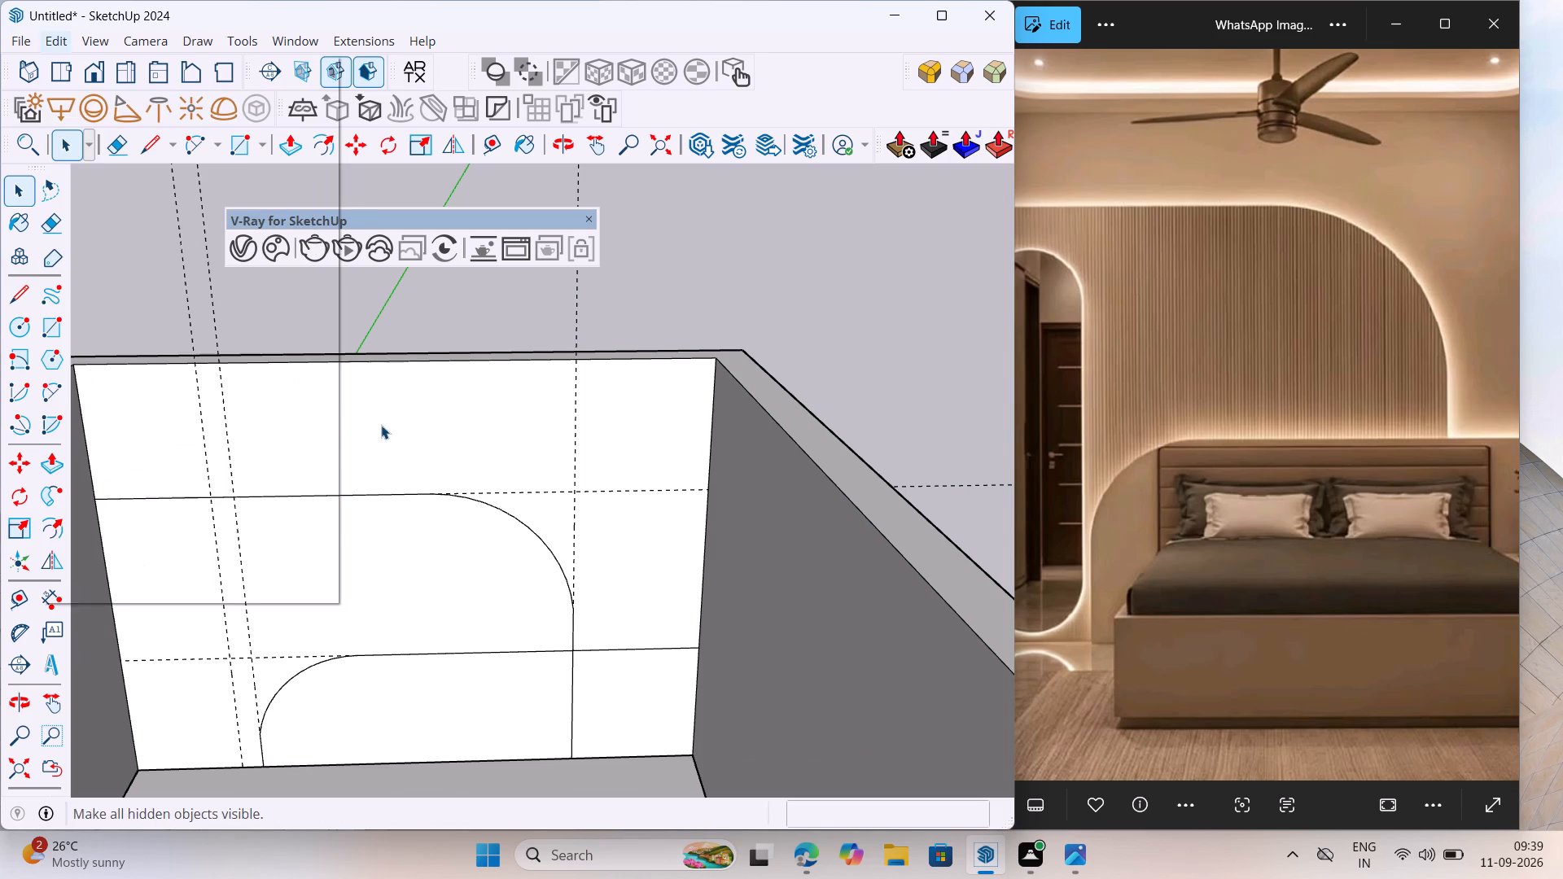
# Show the Styles toolbar and switch the model to the Hidden Line display style.
pyautogui.scroll(5, 510, 579)
pyautogui.scroll(-6, 446, 481)
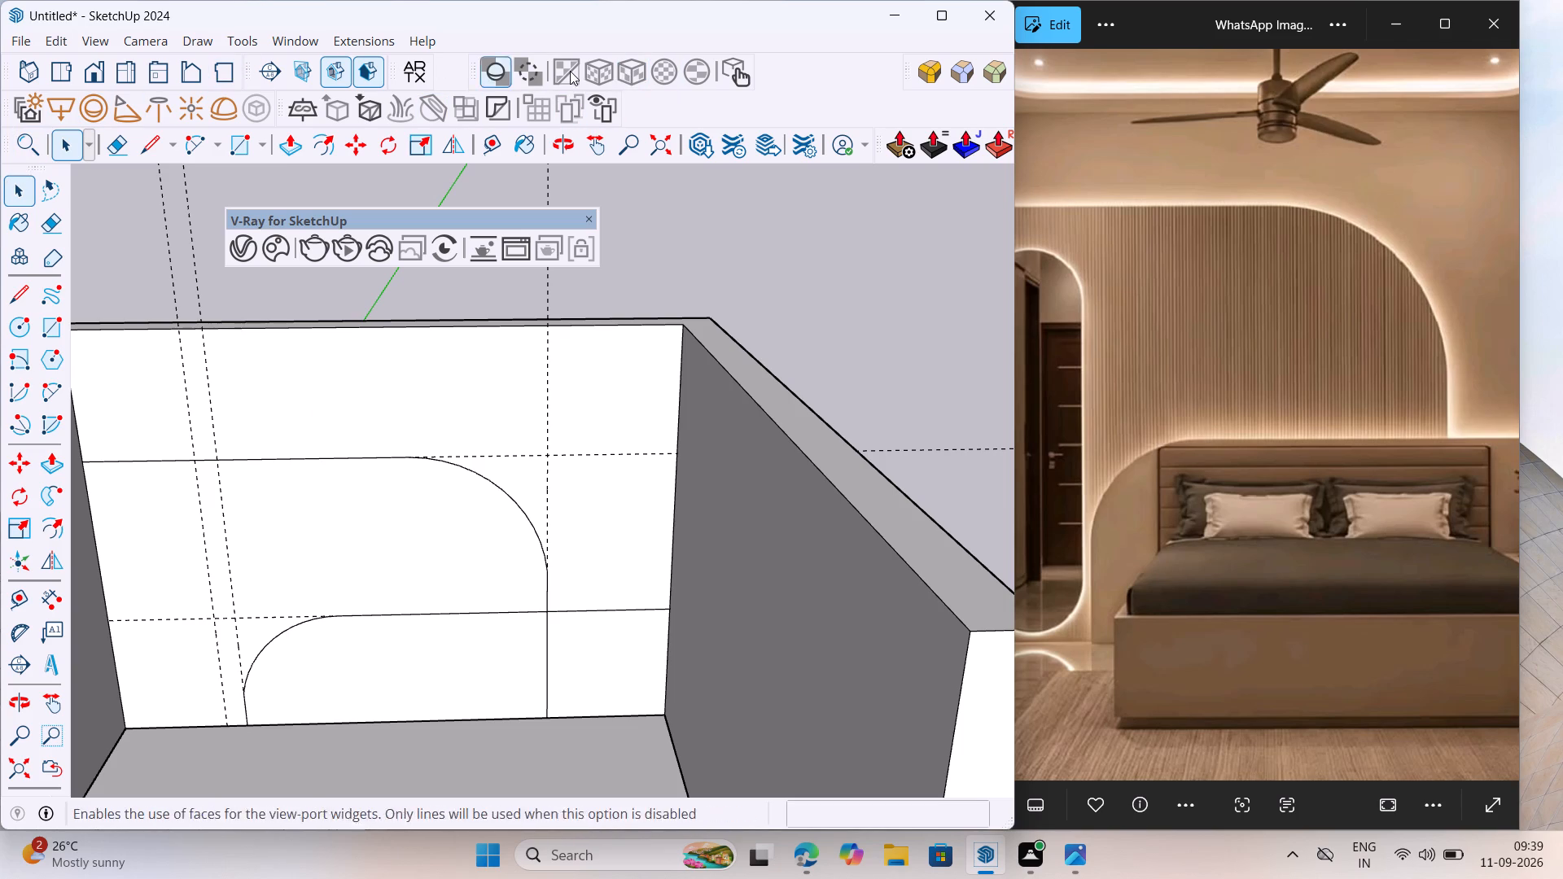
pyautogui.rightClick(847, 91)
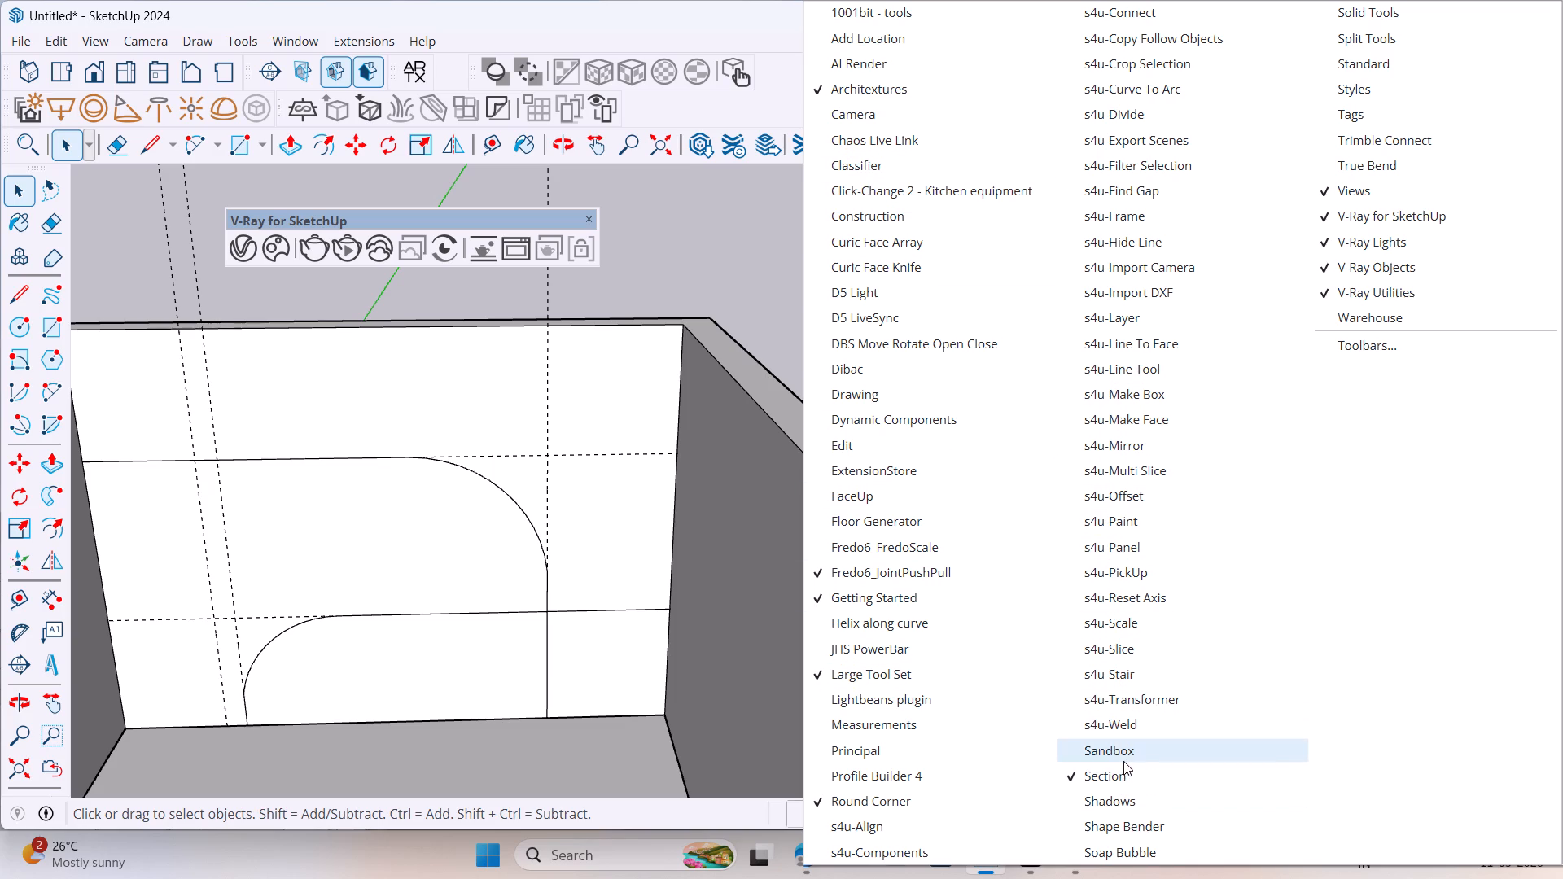
pyautogui.click(1365, 98)
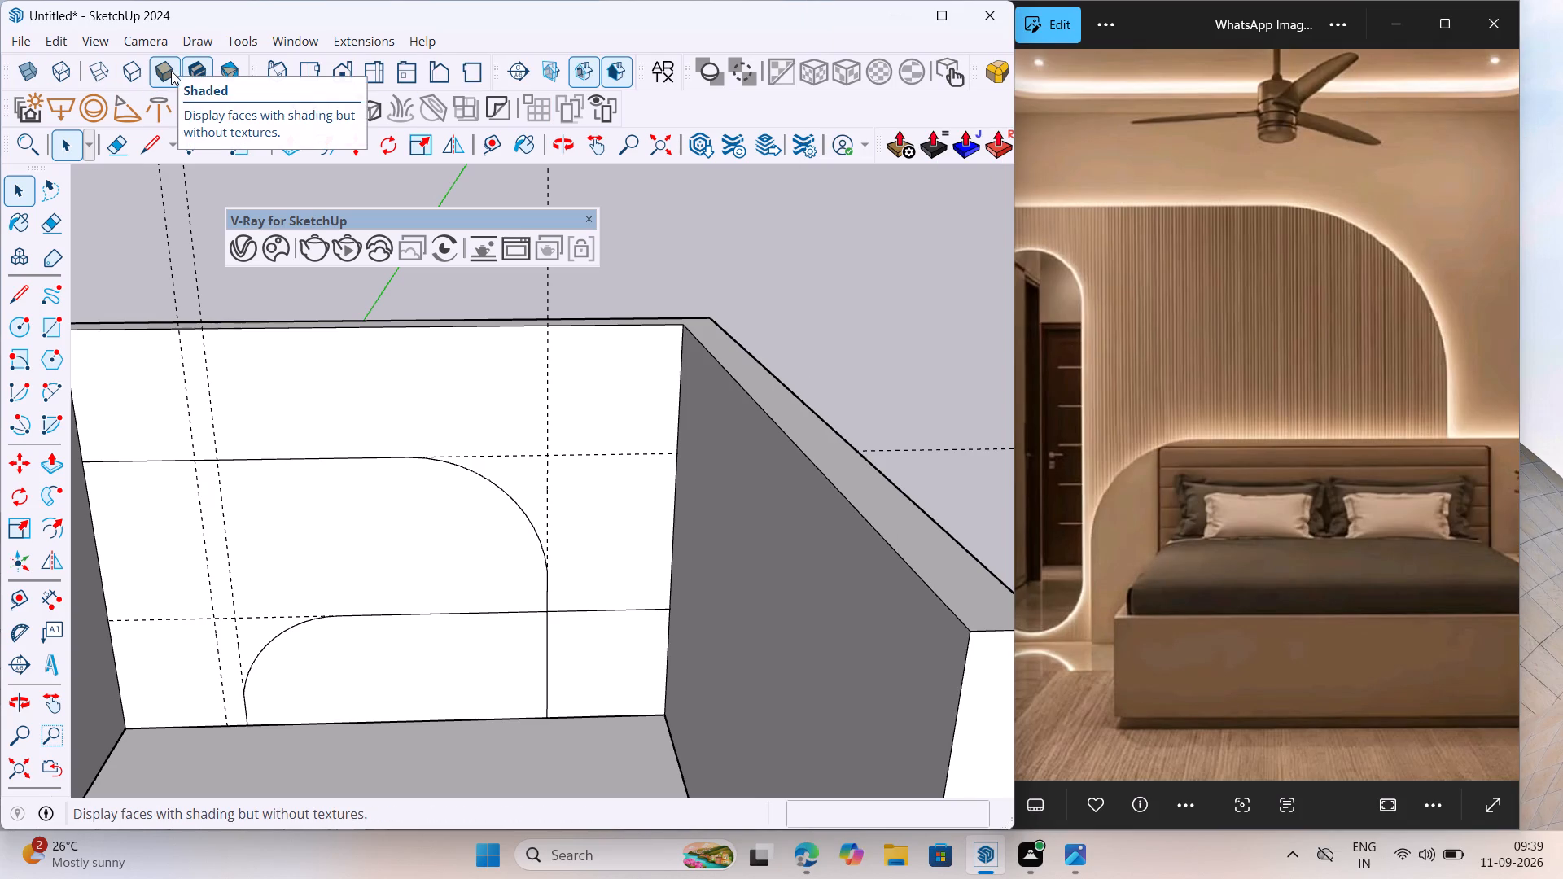
pyautogui.click(134, 77)
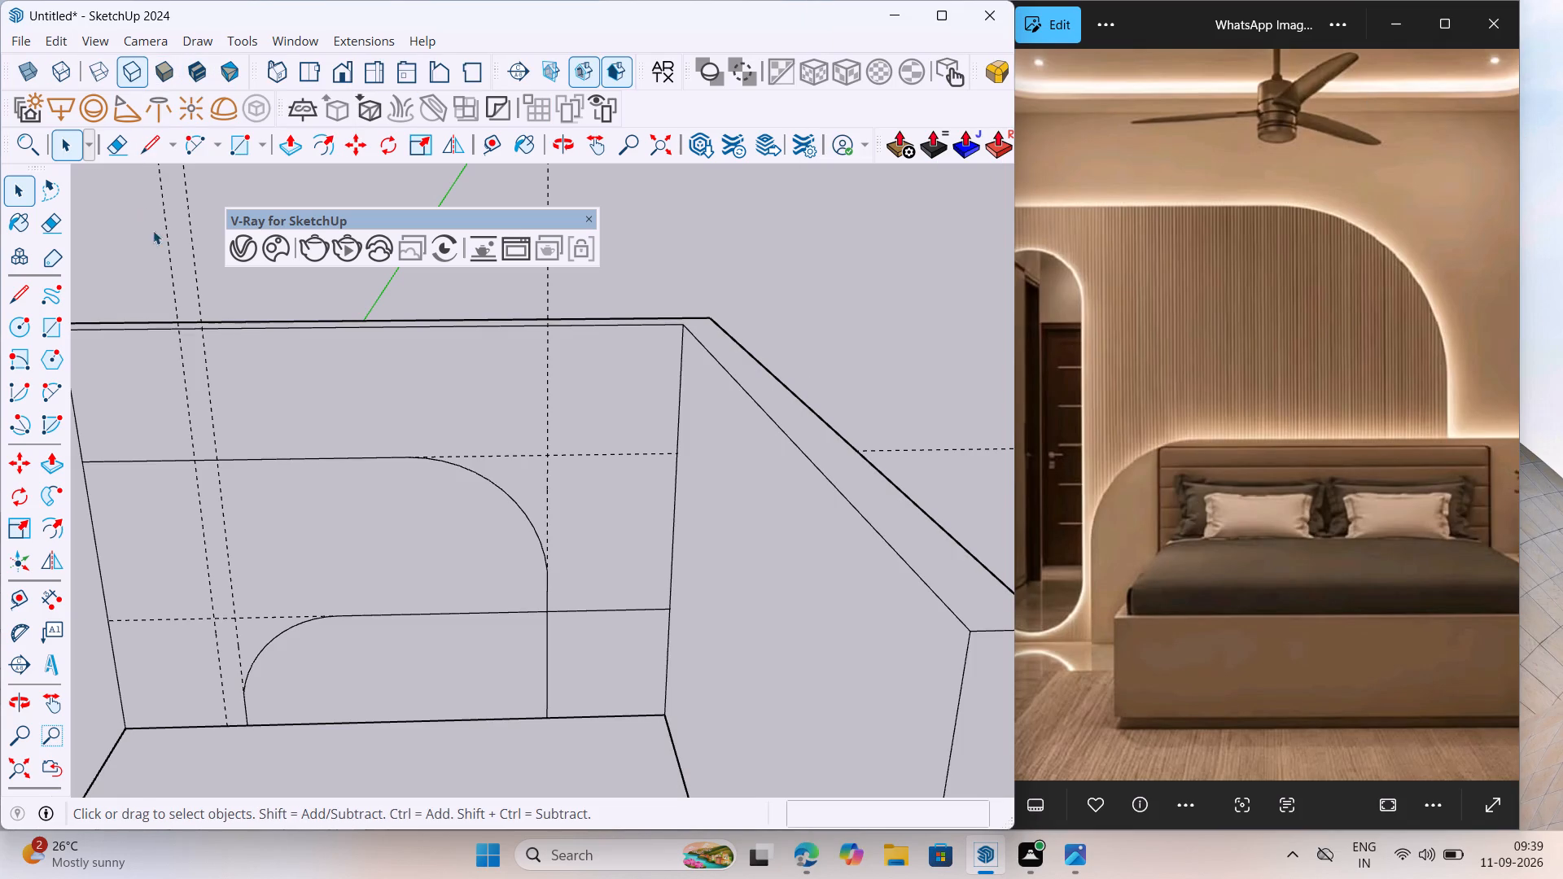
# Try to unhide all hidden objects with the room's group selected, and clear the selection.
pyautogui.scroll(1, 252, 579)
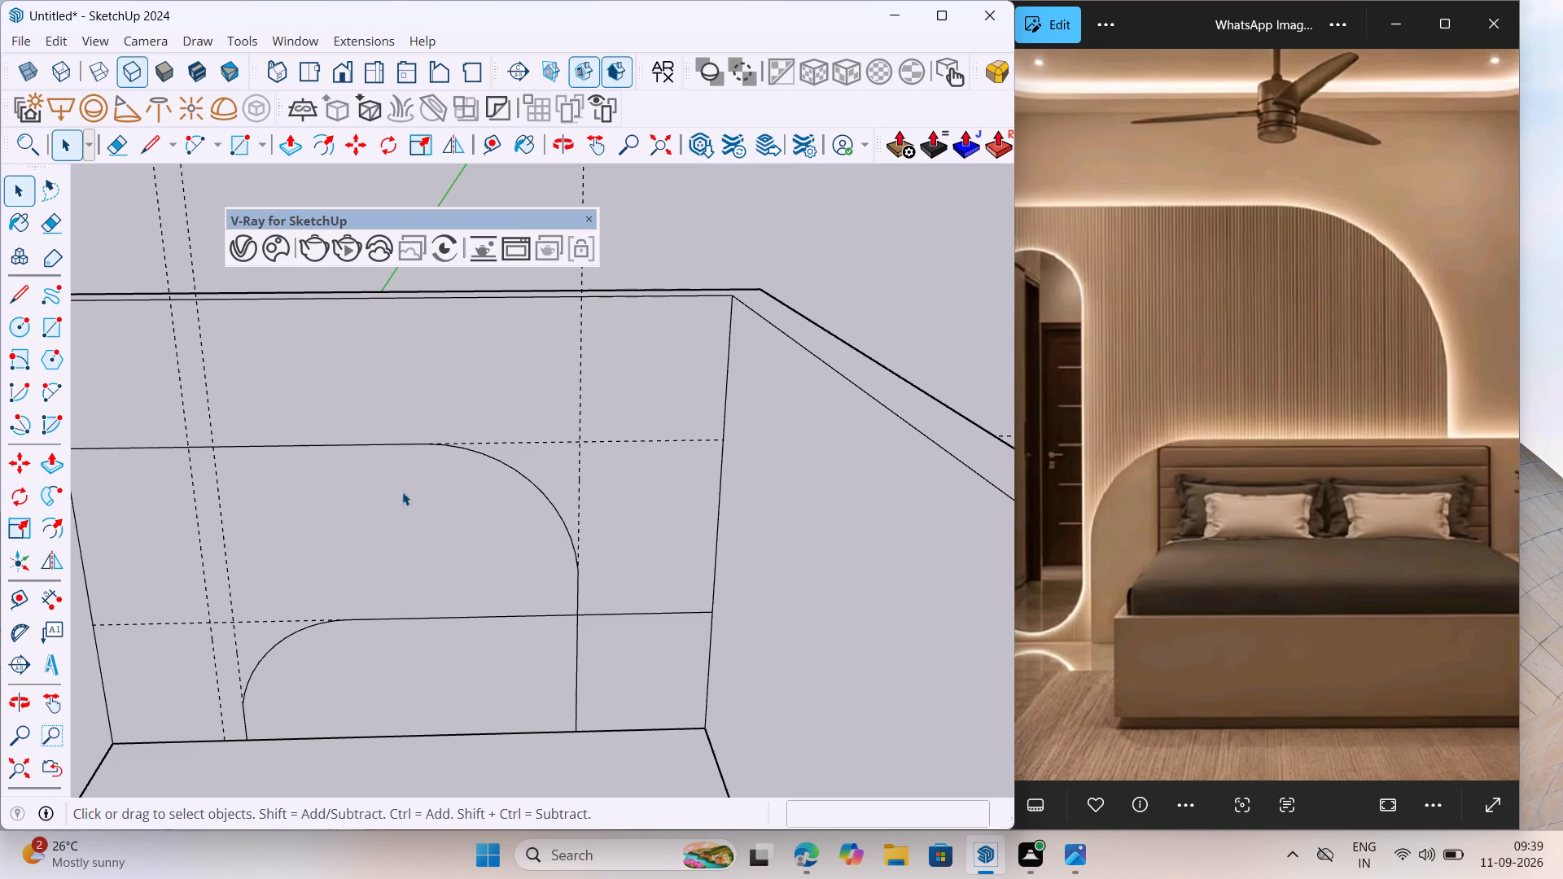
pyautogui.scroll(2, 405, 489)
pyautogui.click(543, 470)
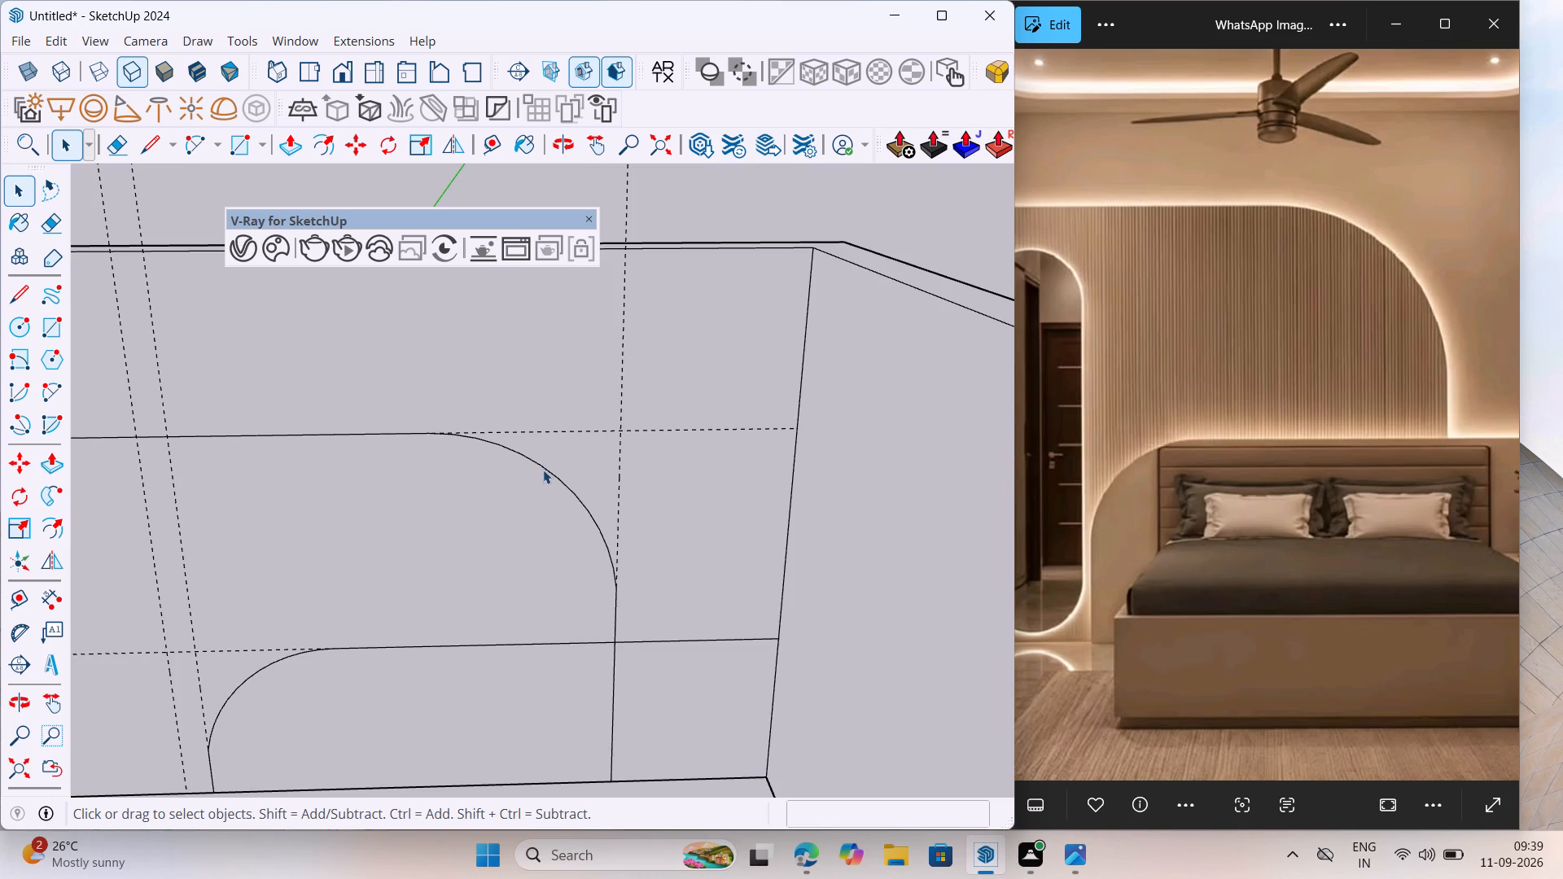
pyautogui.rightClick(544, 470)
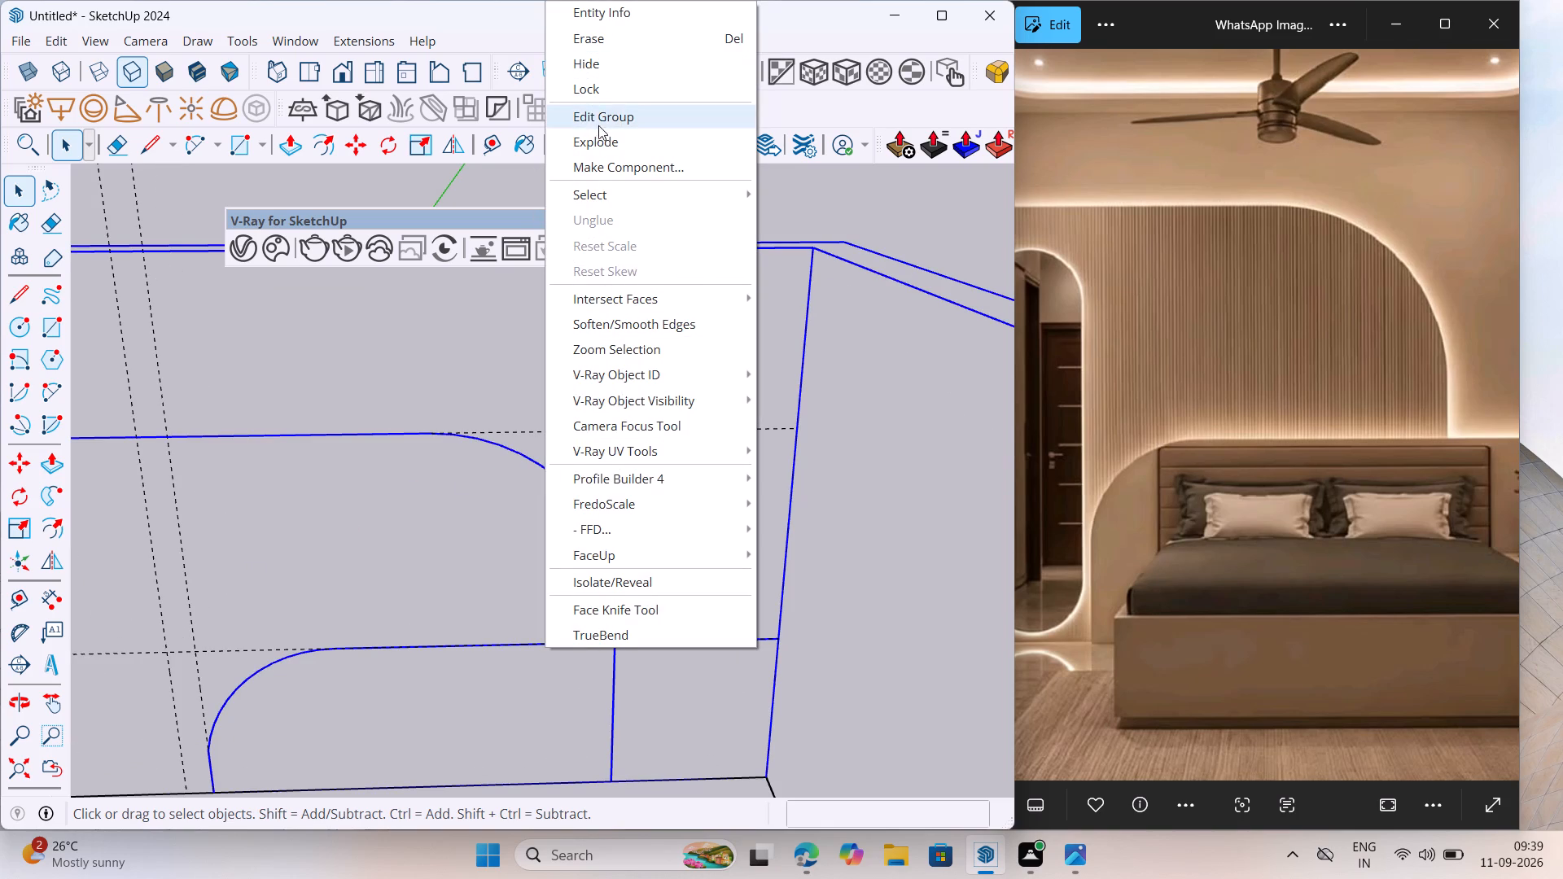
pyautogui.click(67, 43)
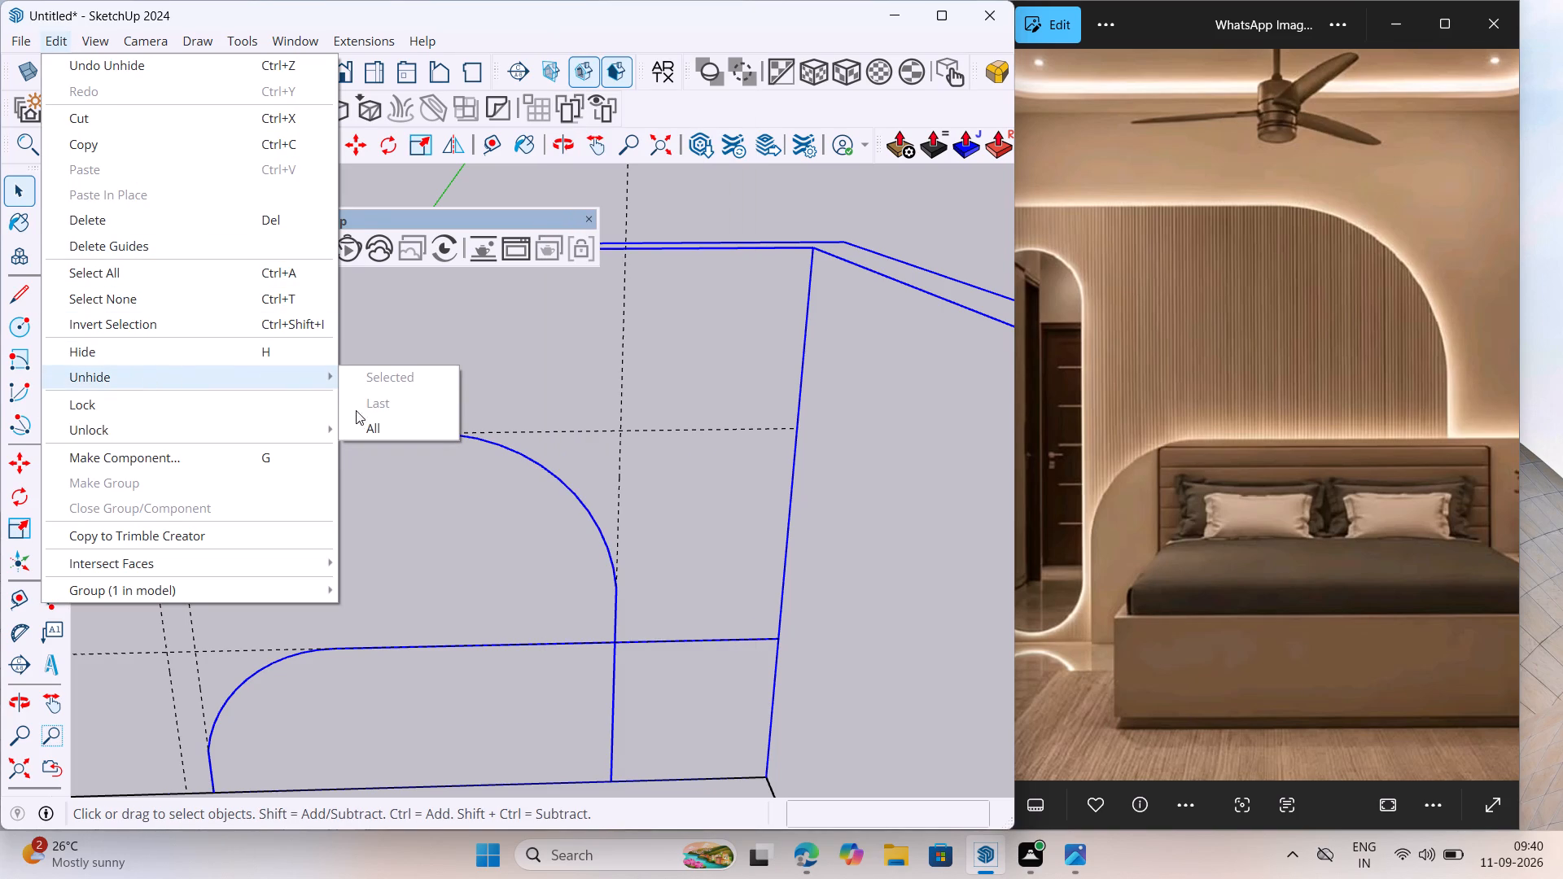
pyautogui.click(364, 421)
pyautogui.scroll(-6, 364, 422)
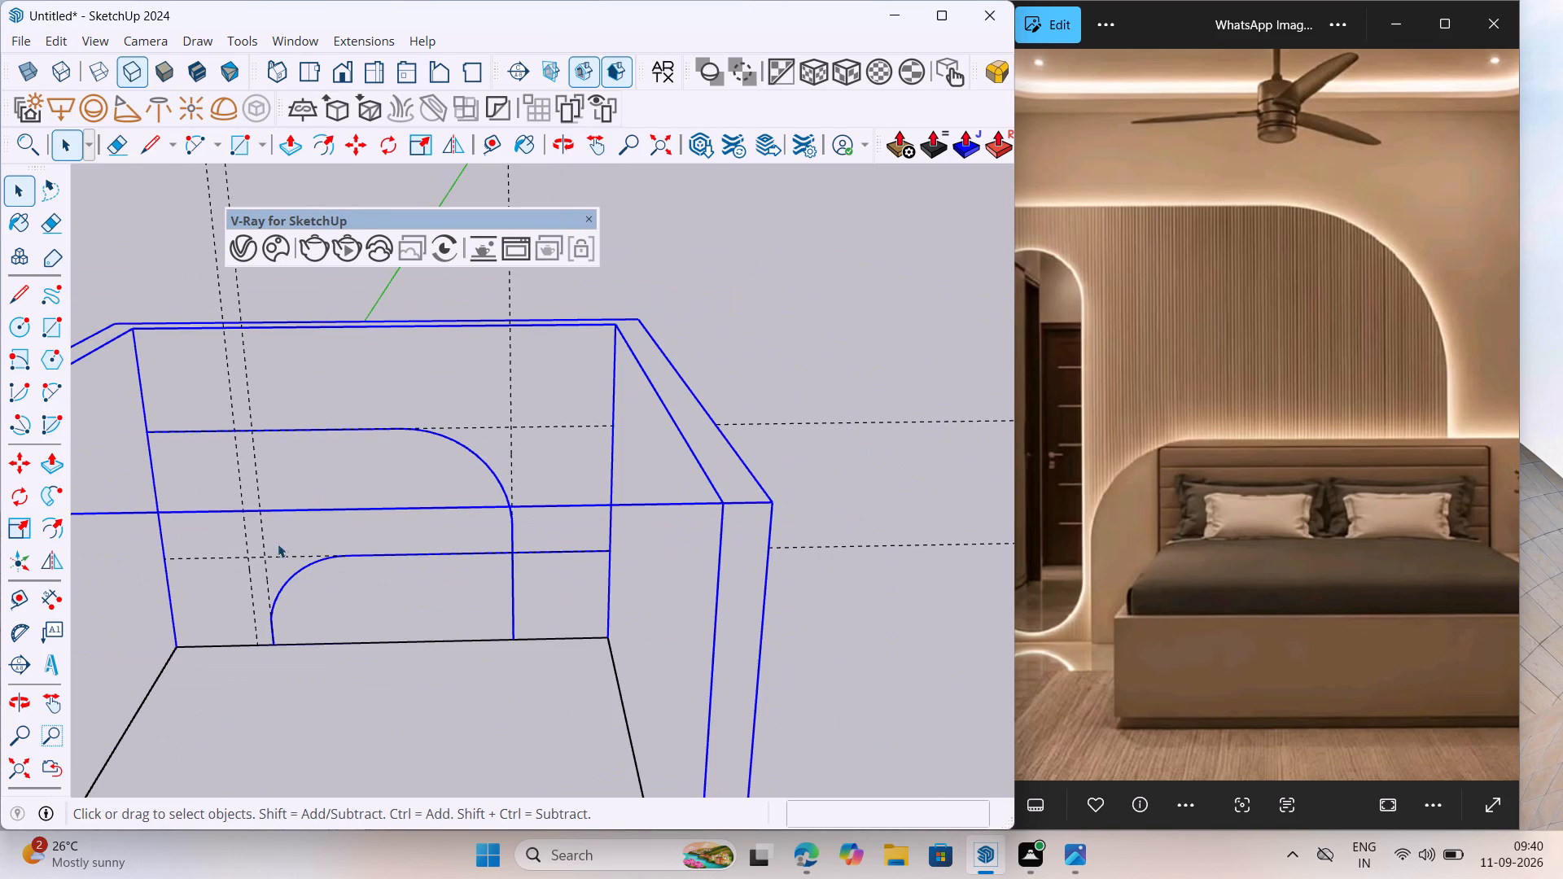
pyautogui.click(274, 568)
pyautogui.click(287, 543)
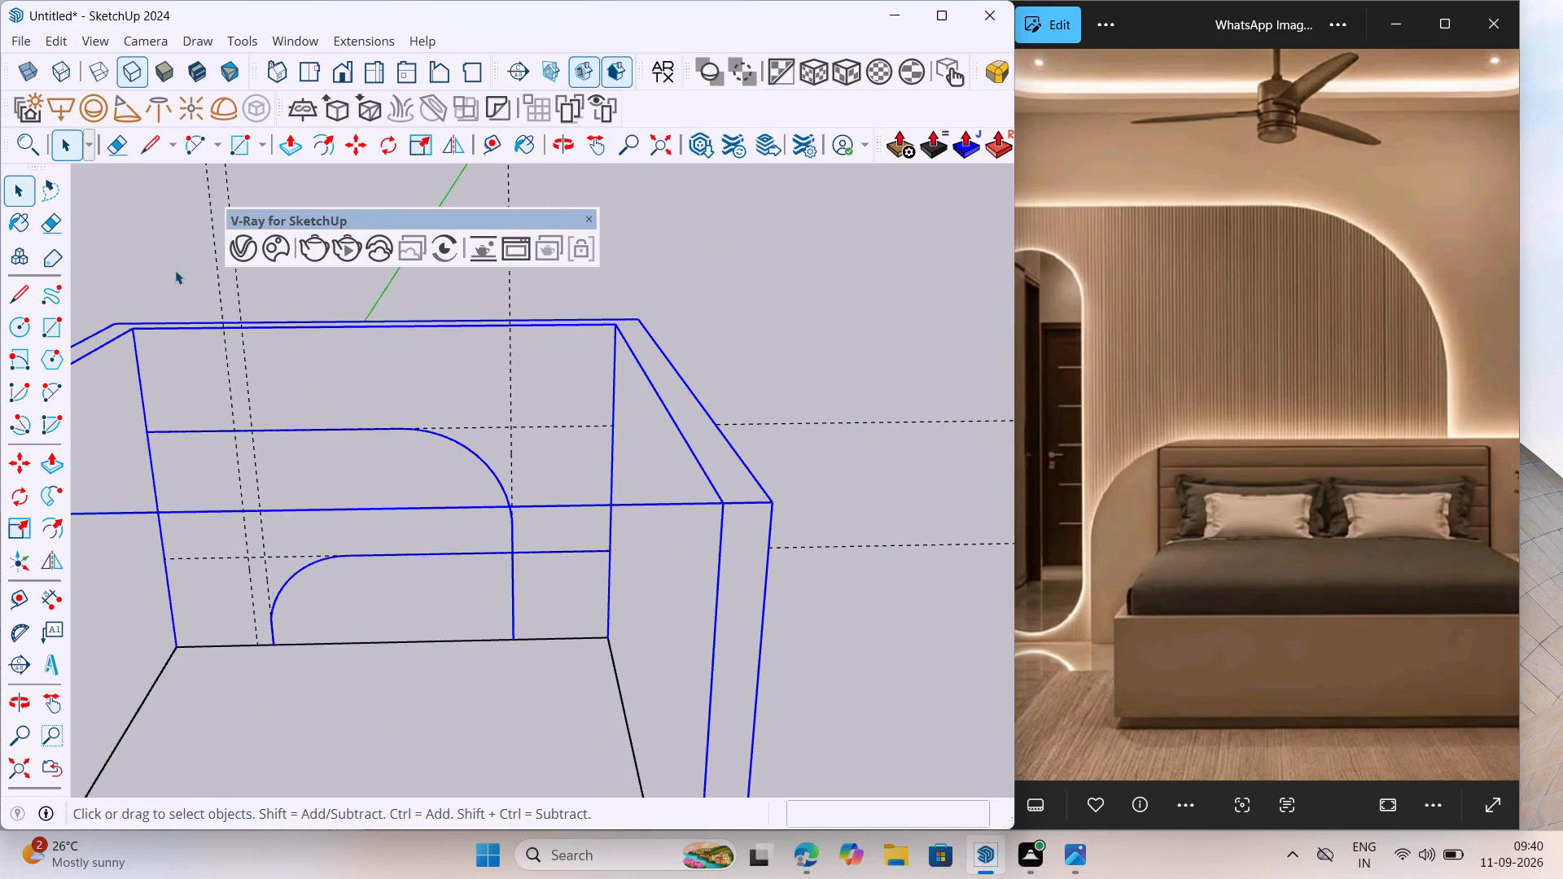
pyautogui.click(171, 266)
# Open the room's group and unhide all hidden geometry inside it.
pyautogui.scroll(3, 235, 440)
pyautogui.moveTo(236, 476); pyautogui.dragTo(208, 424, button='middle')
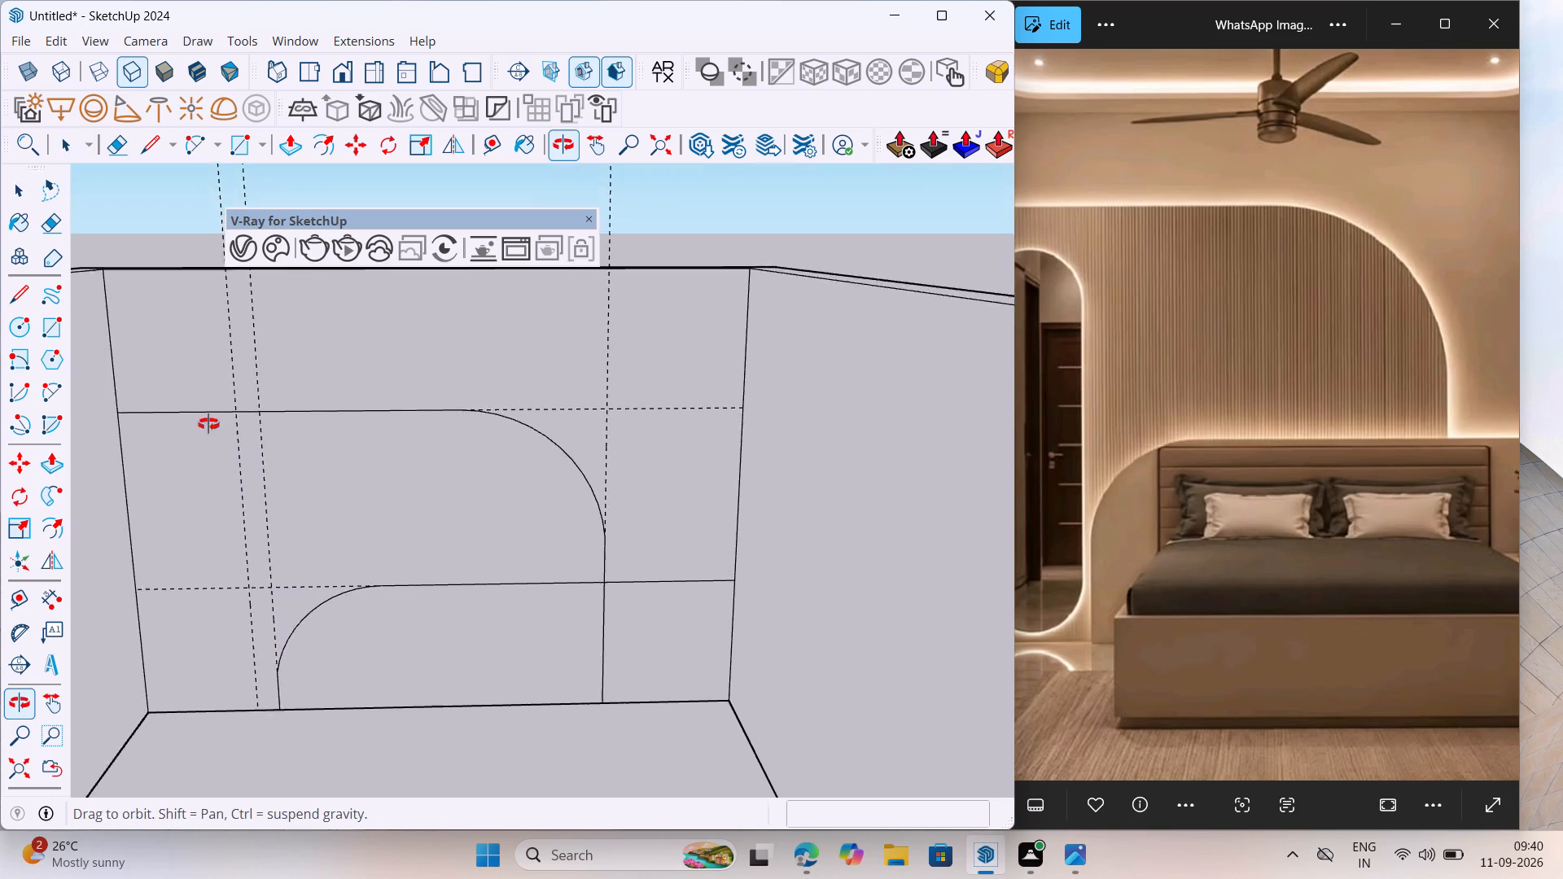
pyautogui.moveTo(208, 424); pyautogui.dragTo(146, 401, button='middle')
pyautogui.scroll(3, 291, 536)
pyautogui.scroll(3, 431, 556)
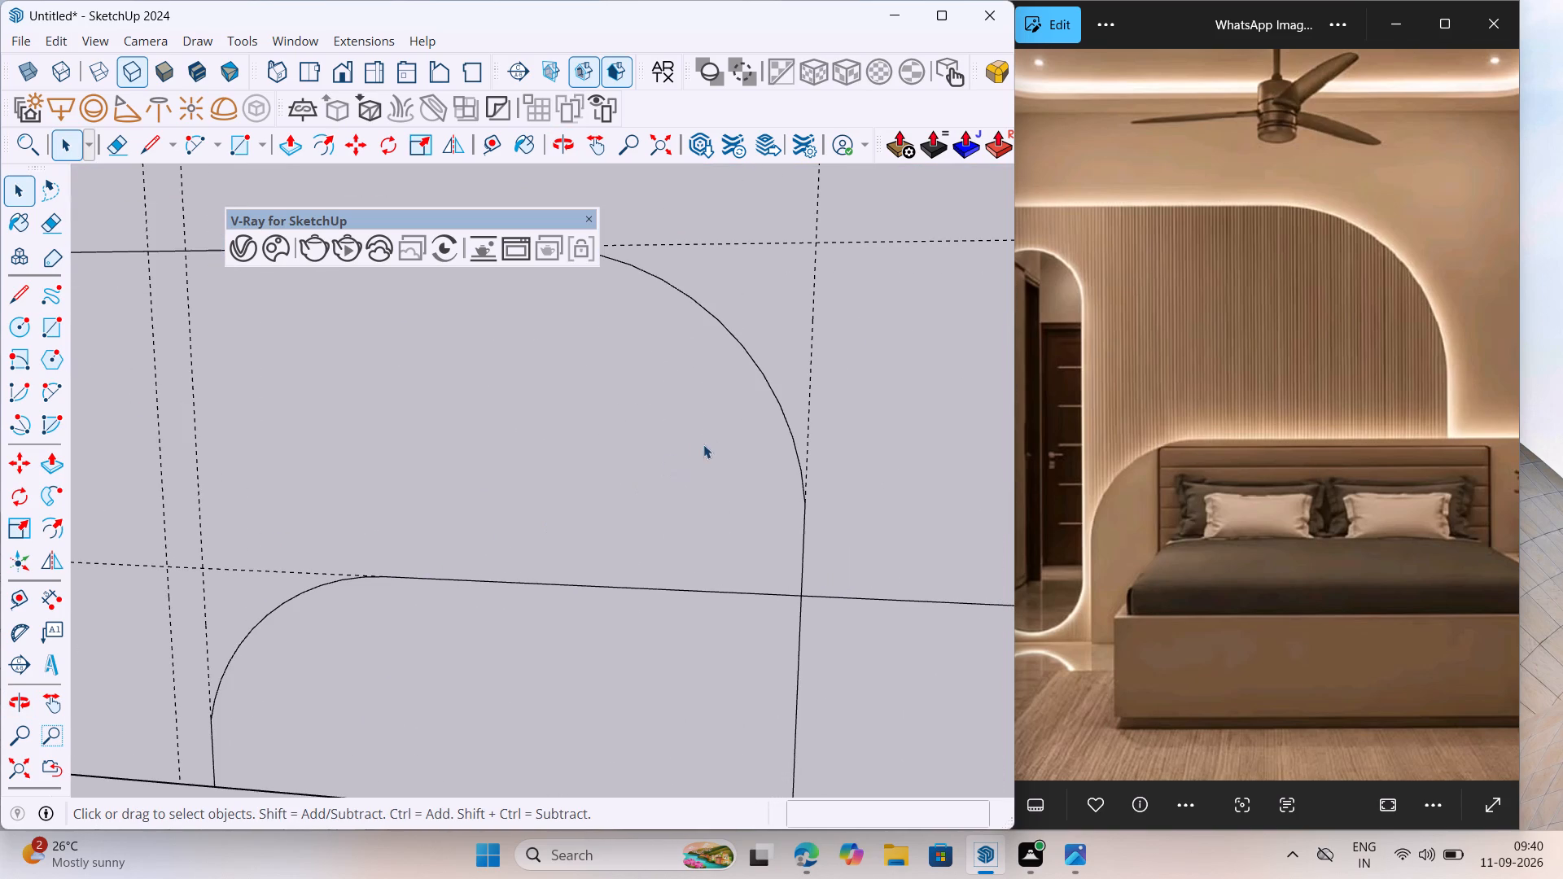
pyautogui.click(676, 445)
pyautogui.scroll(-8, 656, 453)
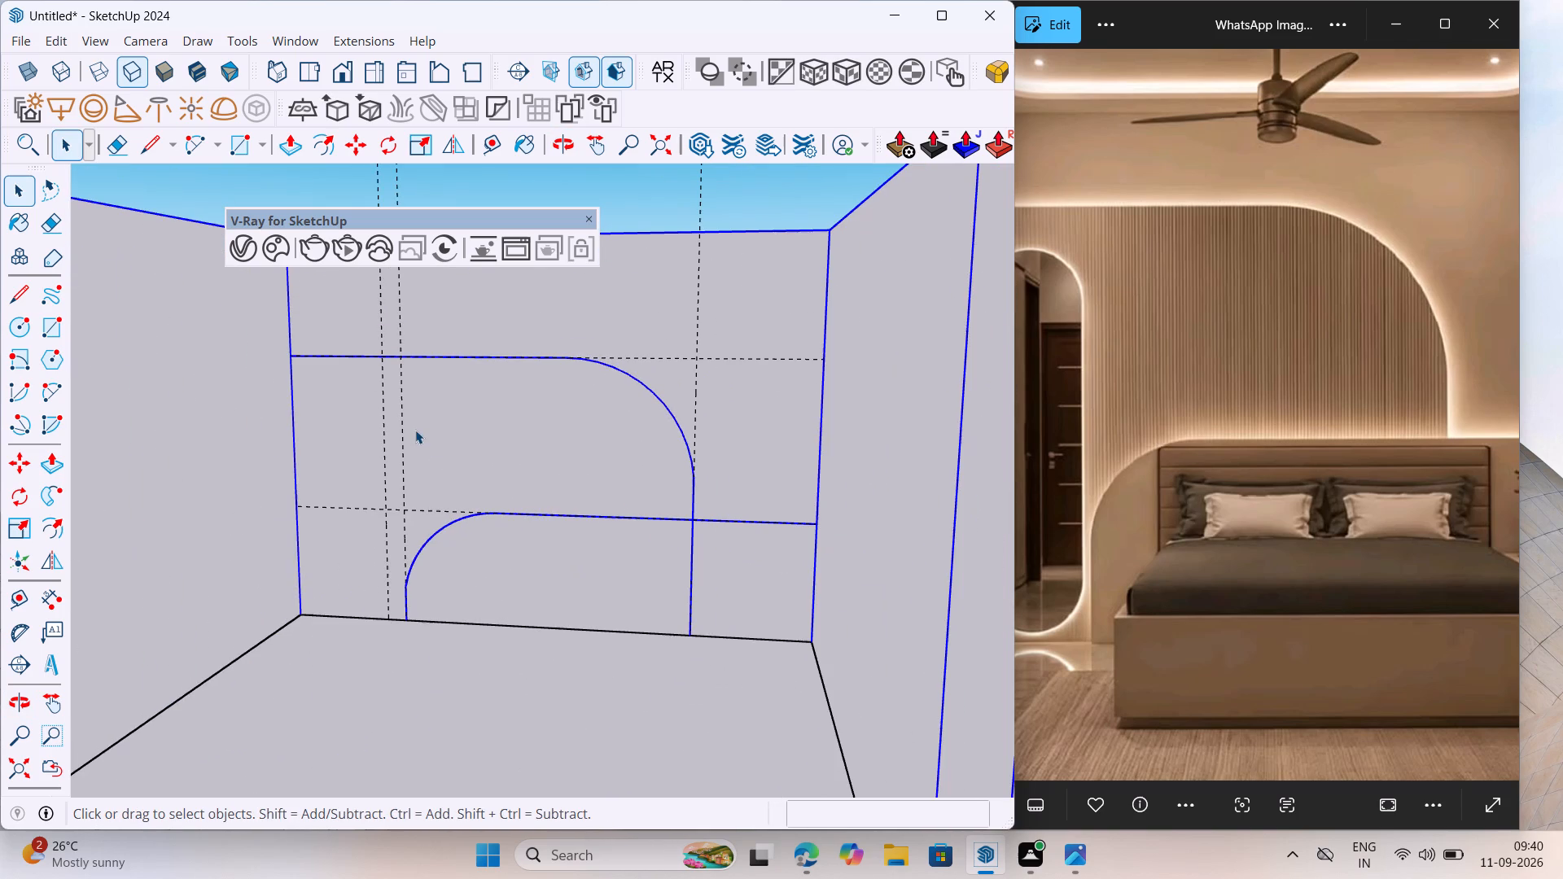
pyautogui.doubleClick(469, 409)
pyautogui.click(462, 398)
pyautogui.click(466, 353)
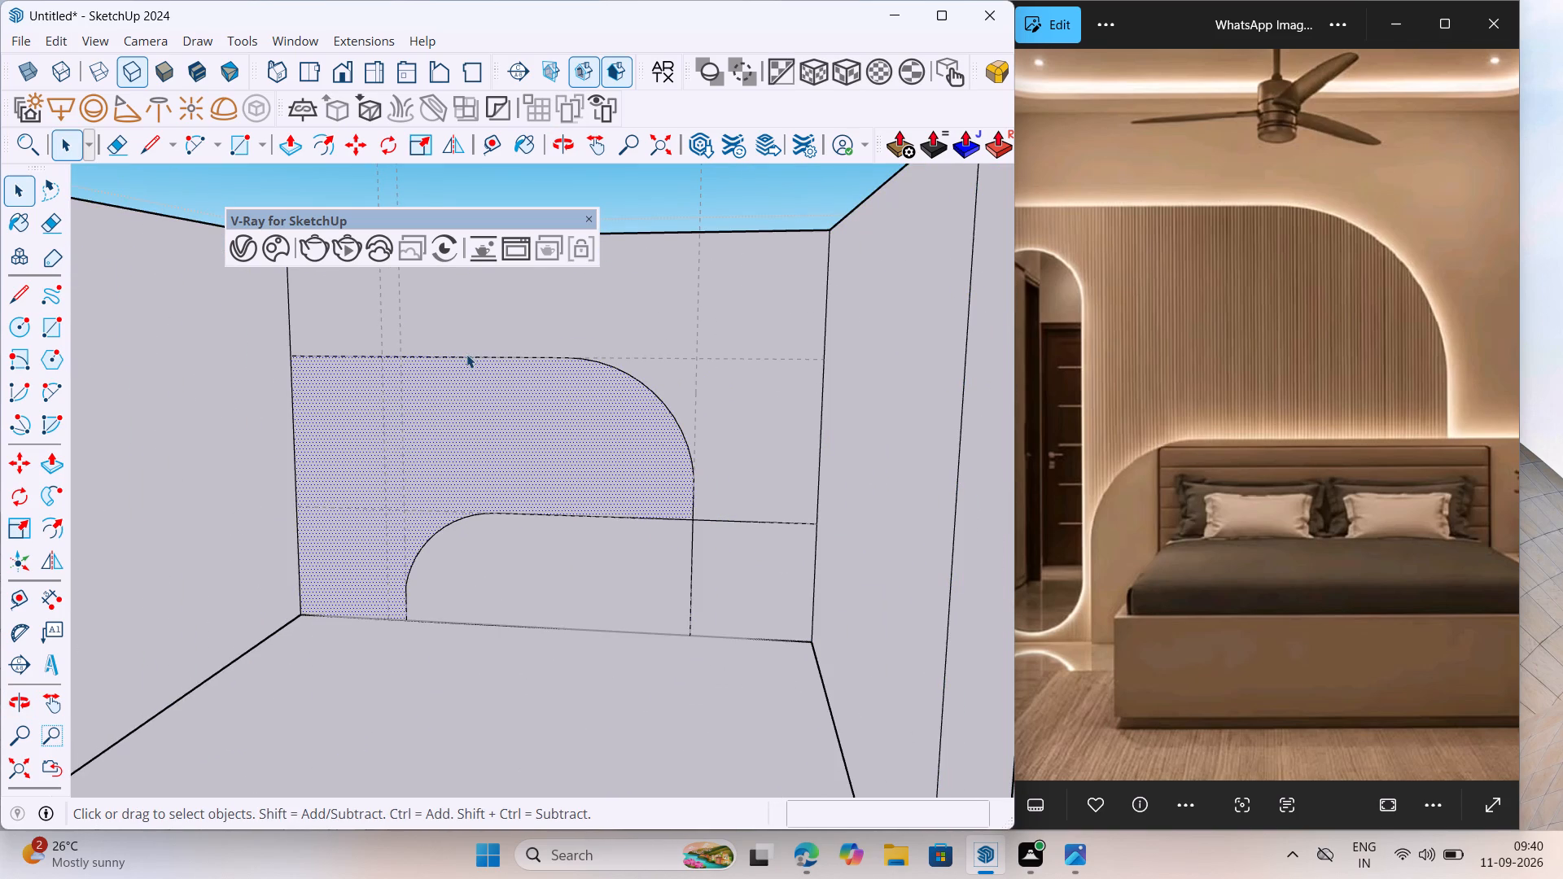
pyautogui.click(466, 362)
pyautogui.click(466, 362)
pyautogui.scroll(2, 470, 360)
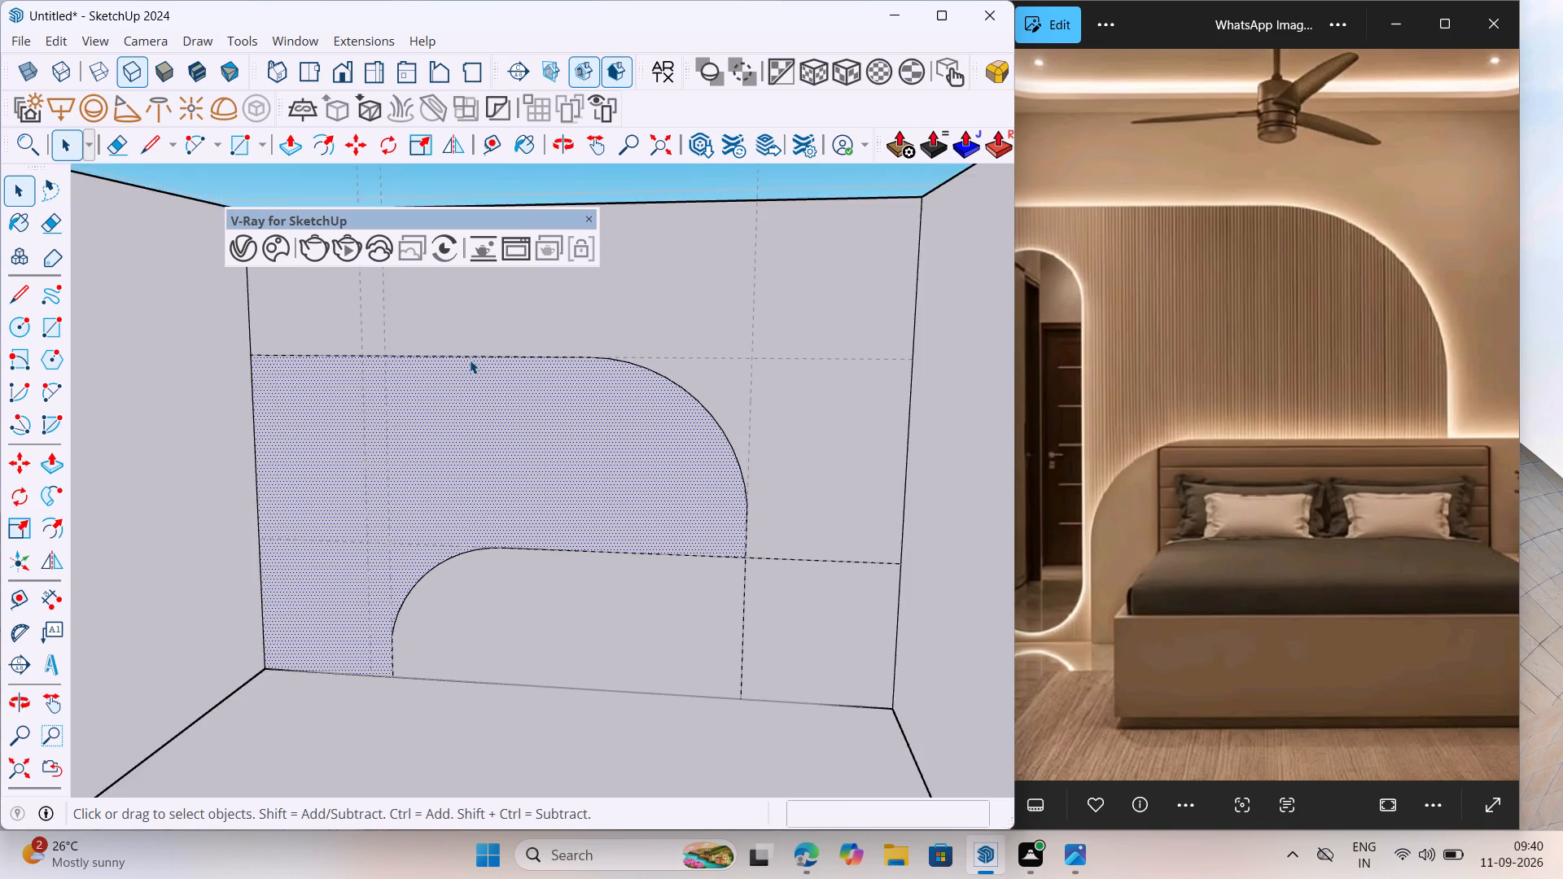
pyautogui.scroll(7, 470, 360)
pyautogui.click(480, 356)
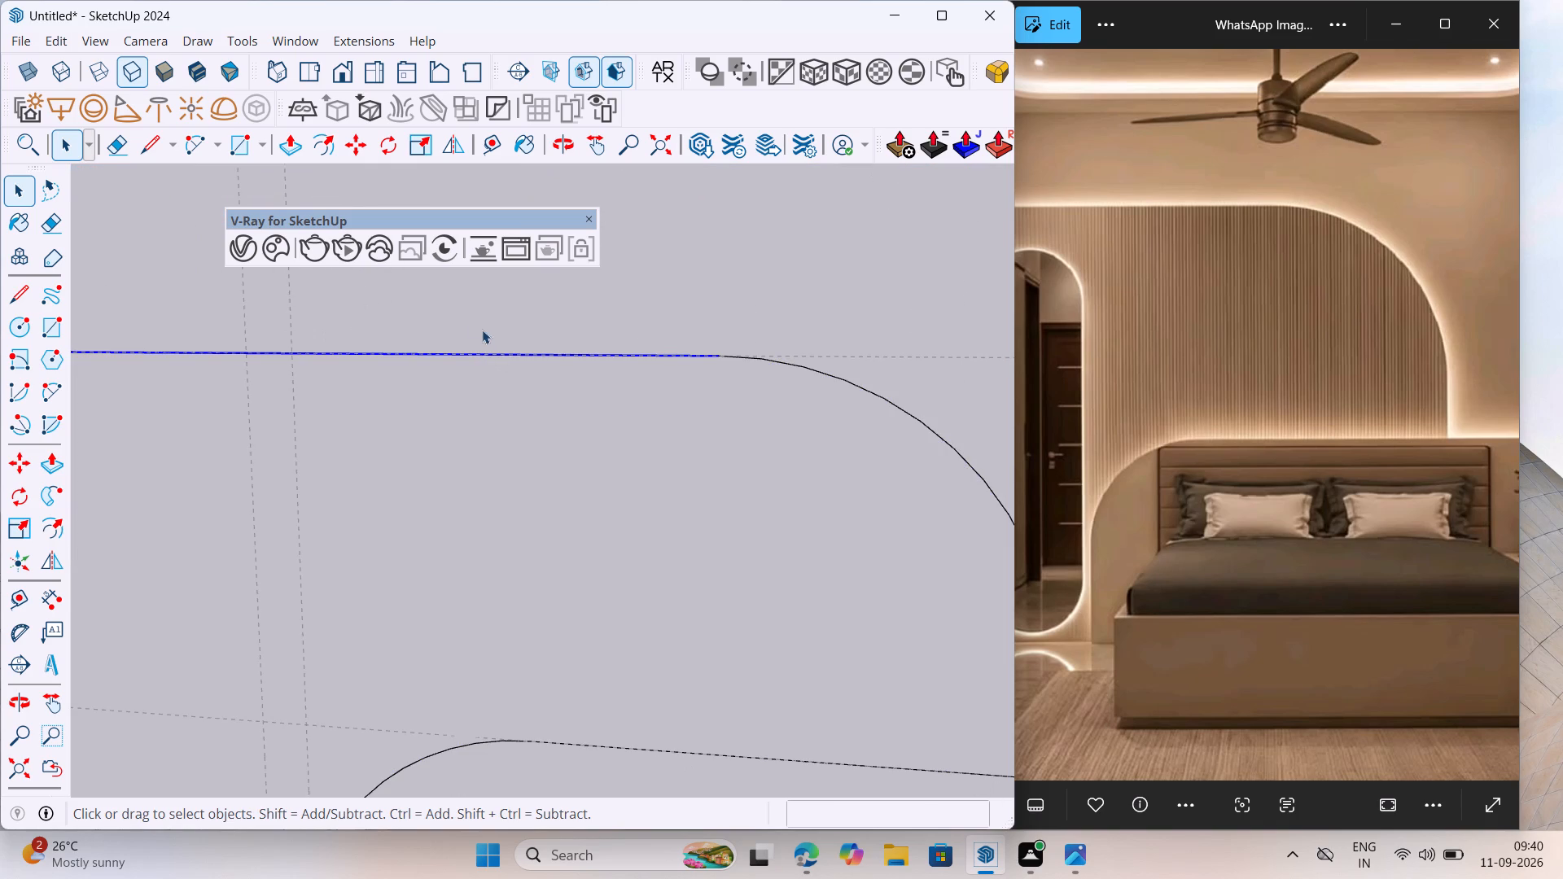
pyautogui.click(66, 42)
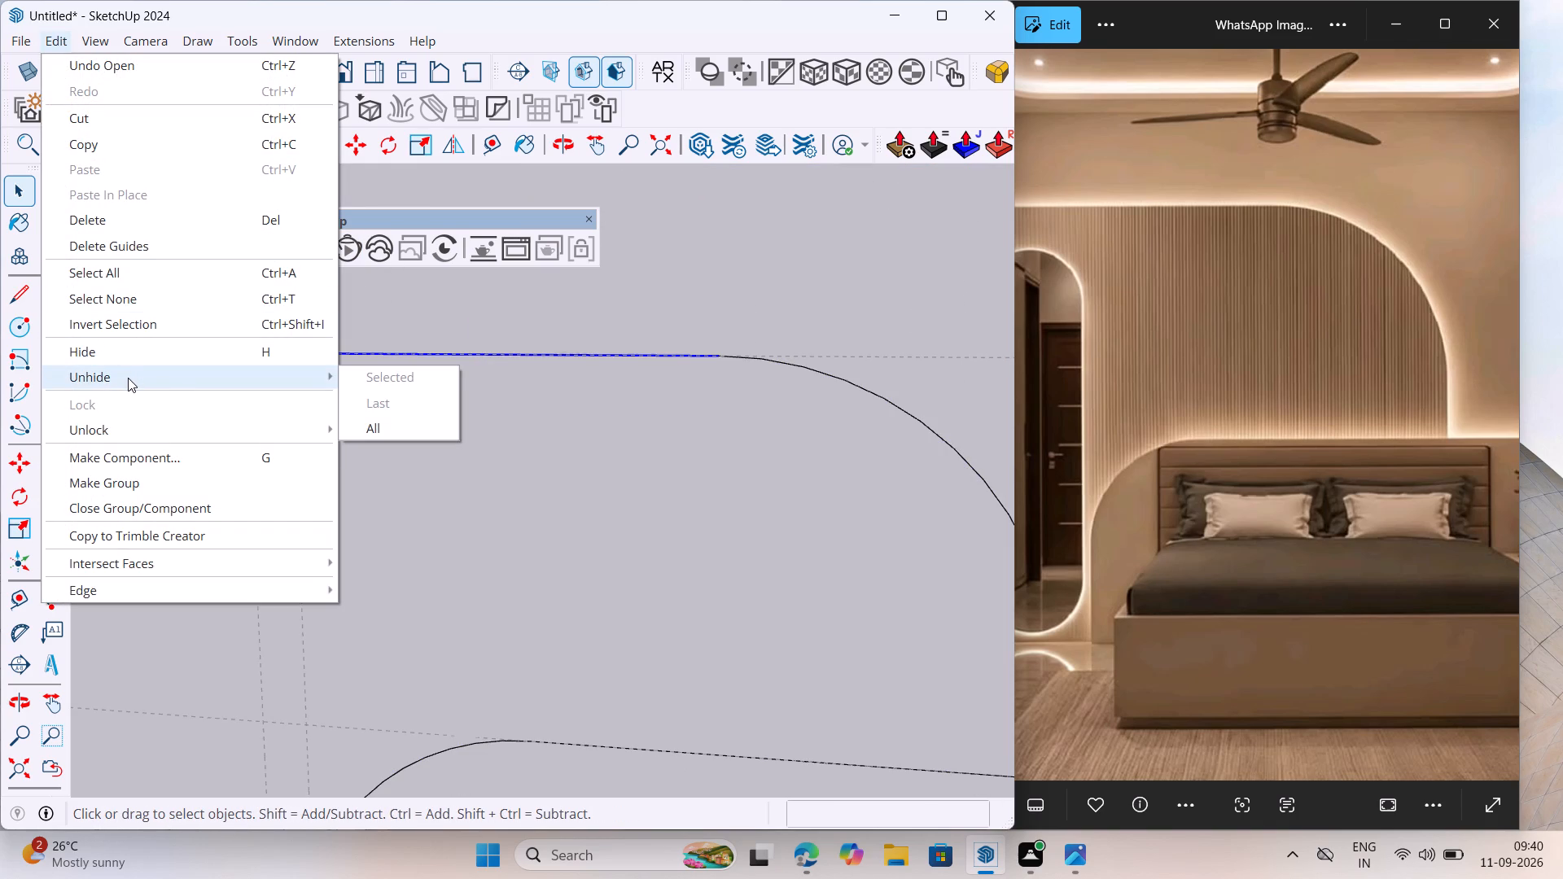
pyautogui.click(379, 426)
# Examine the curved panel on the back wall and its thickness from several angles.
pyautogui.scroll(-4, 379, 426)
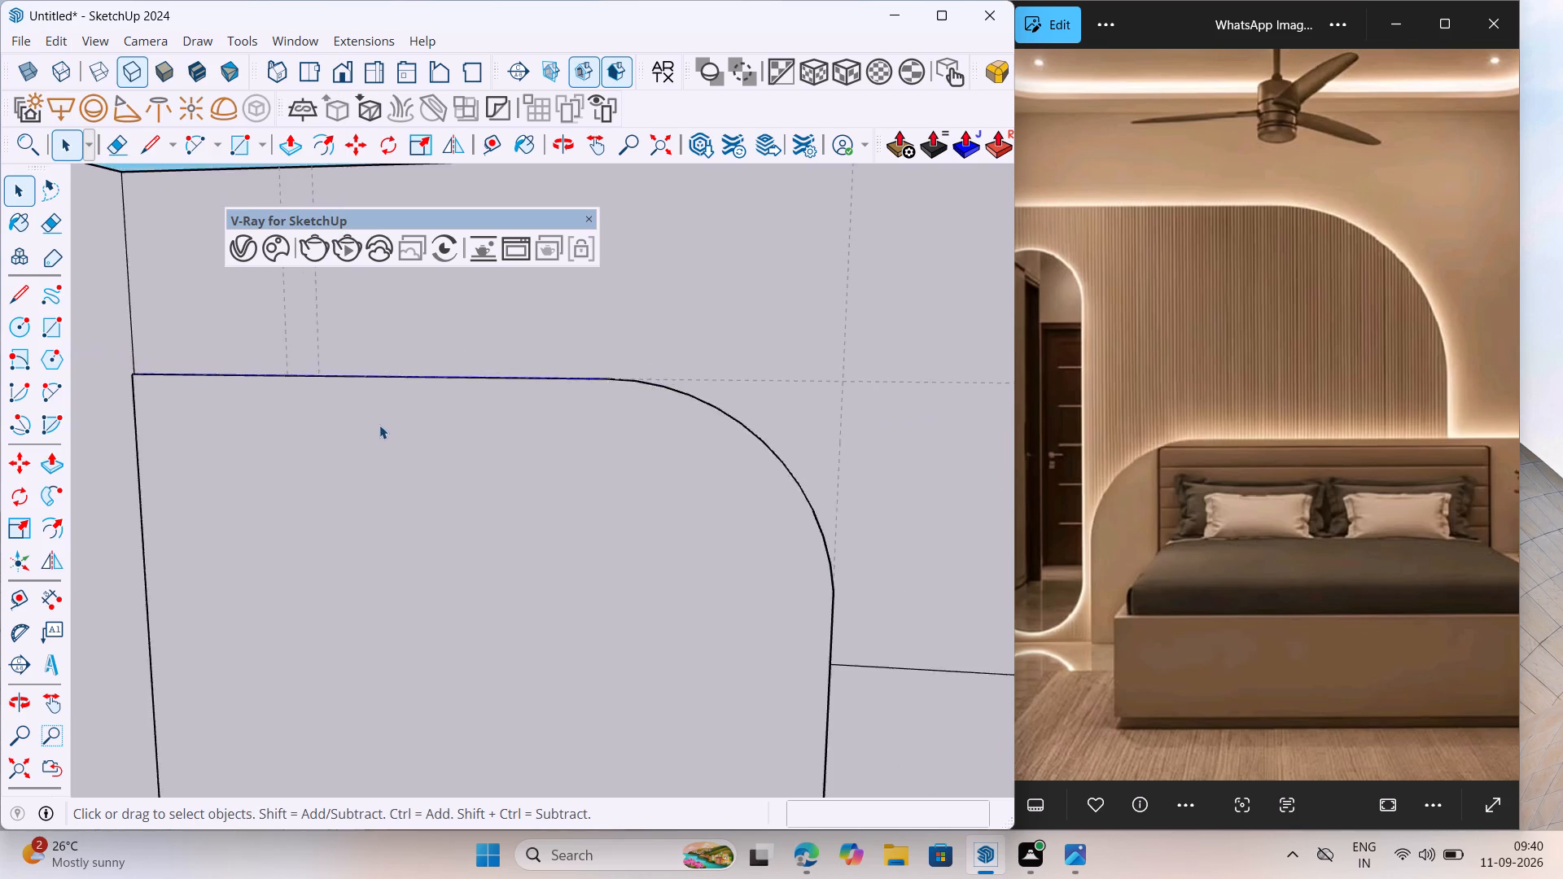
pyautogui.scroll(-6, 379, 425)
pyautogui.moveTo(506, 484); pyautogui.dragTo(471, 543, button='middle')
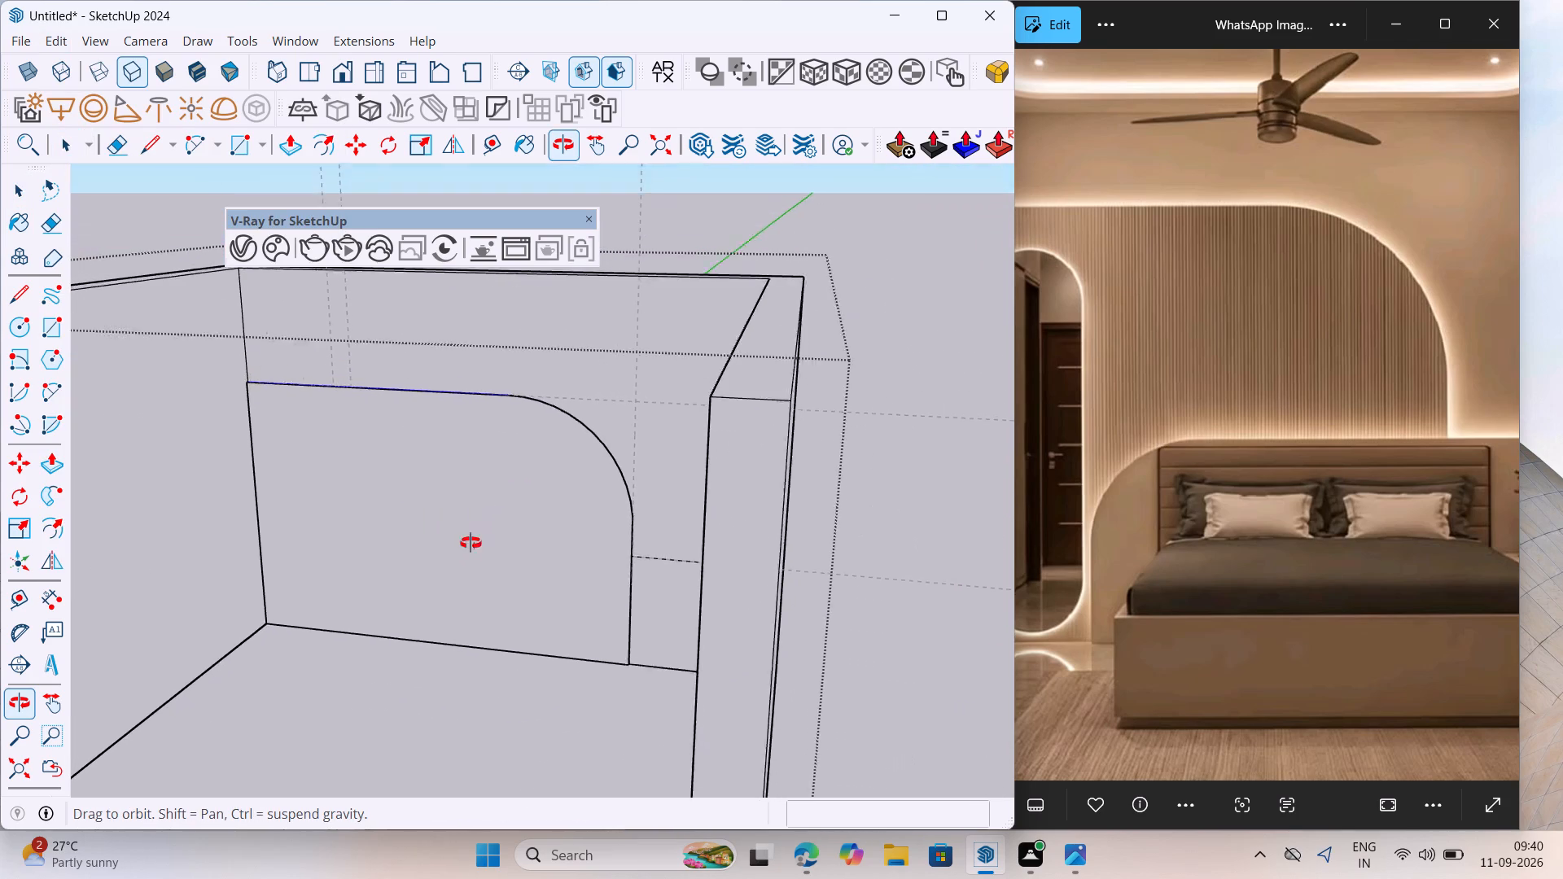
pyautogui.moveTo(471, 543); pyautogui.dragTo(470, 613, button='middle')
pyautogui.scroll(1, 493, 432)
pyautogui.moveTo(493, 432); pyautogui.dragTo(370, 507, button='middle')
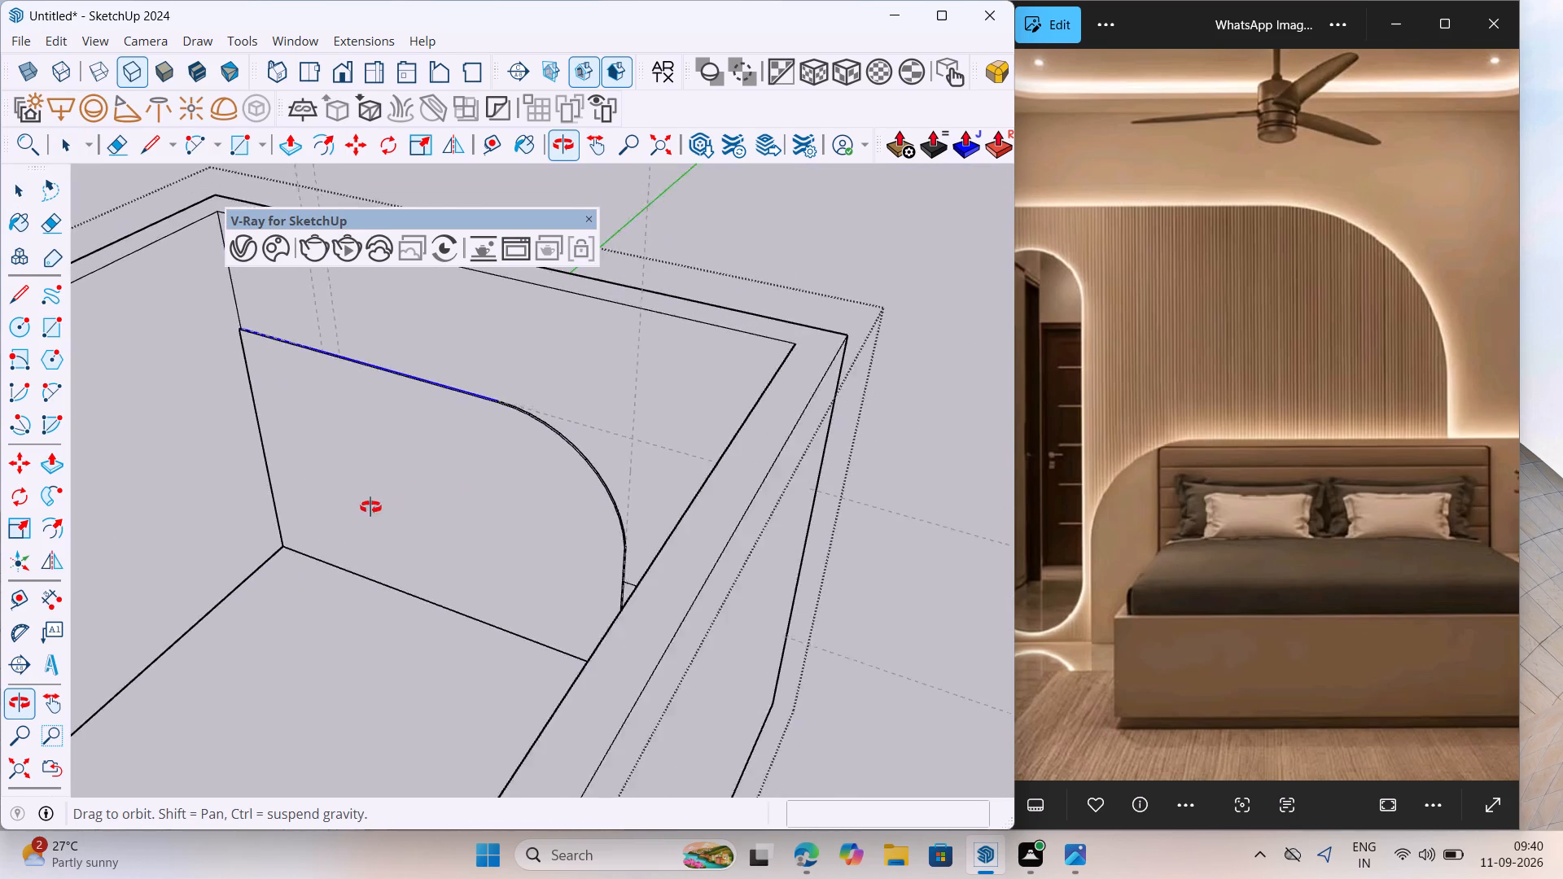
pyautogui.moveTo(370, 507); pyautogui.dragTo(265, 514, button='middle')
pyautogui.scroll(4, 472, 451)
pyautogui.moveTo(528, 439); pyautogui.dragTo(477, 471, button='middle')
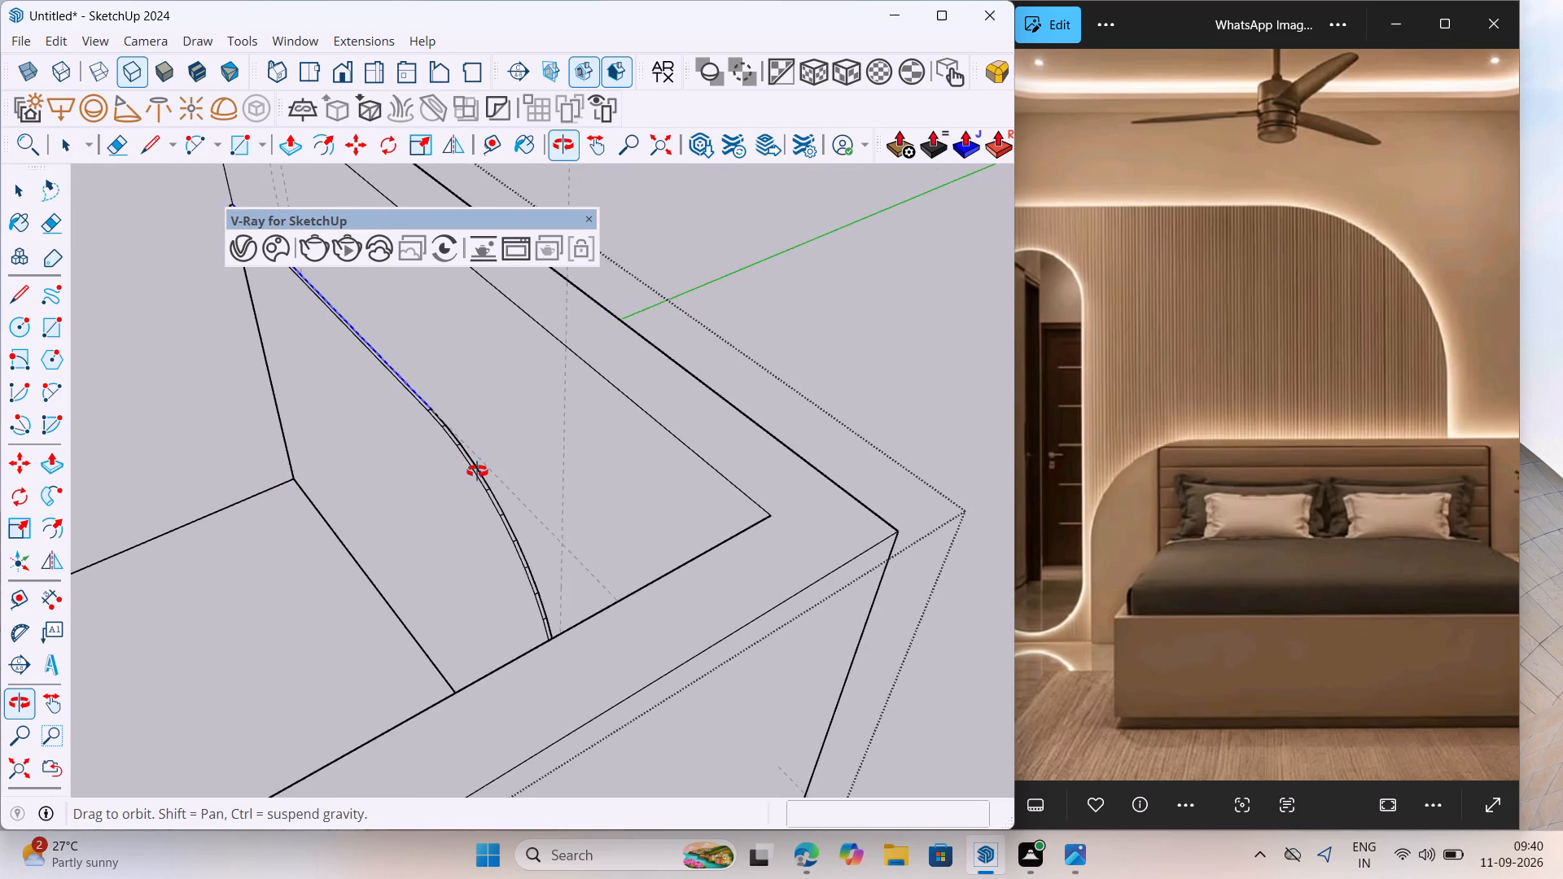
pyautogui.moveTo(477, 471); pyautogui.dragTo(759, 434, button='middle')
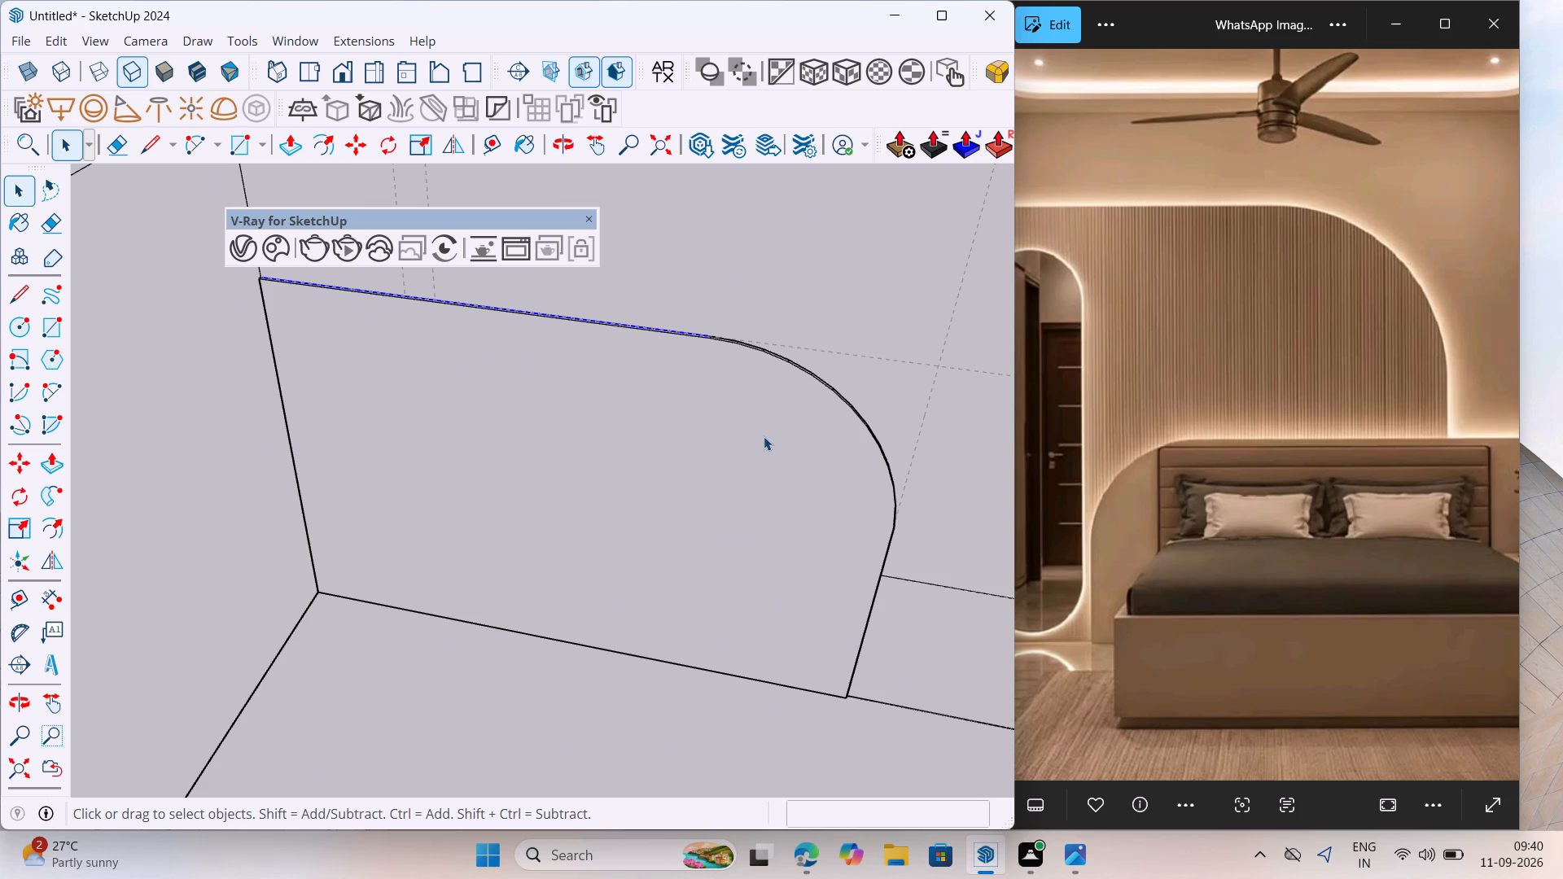
pyautogui.press('space')
pyautogui.scroll(-2, 473, 445)
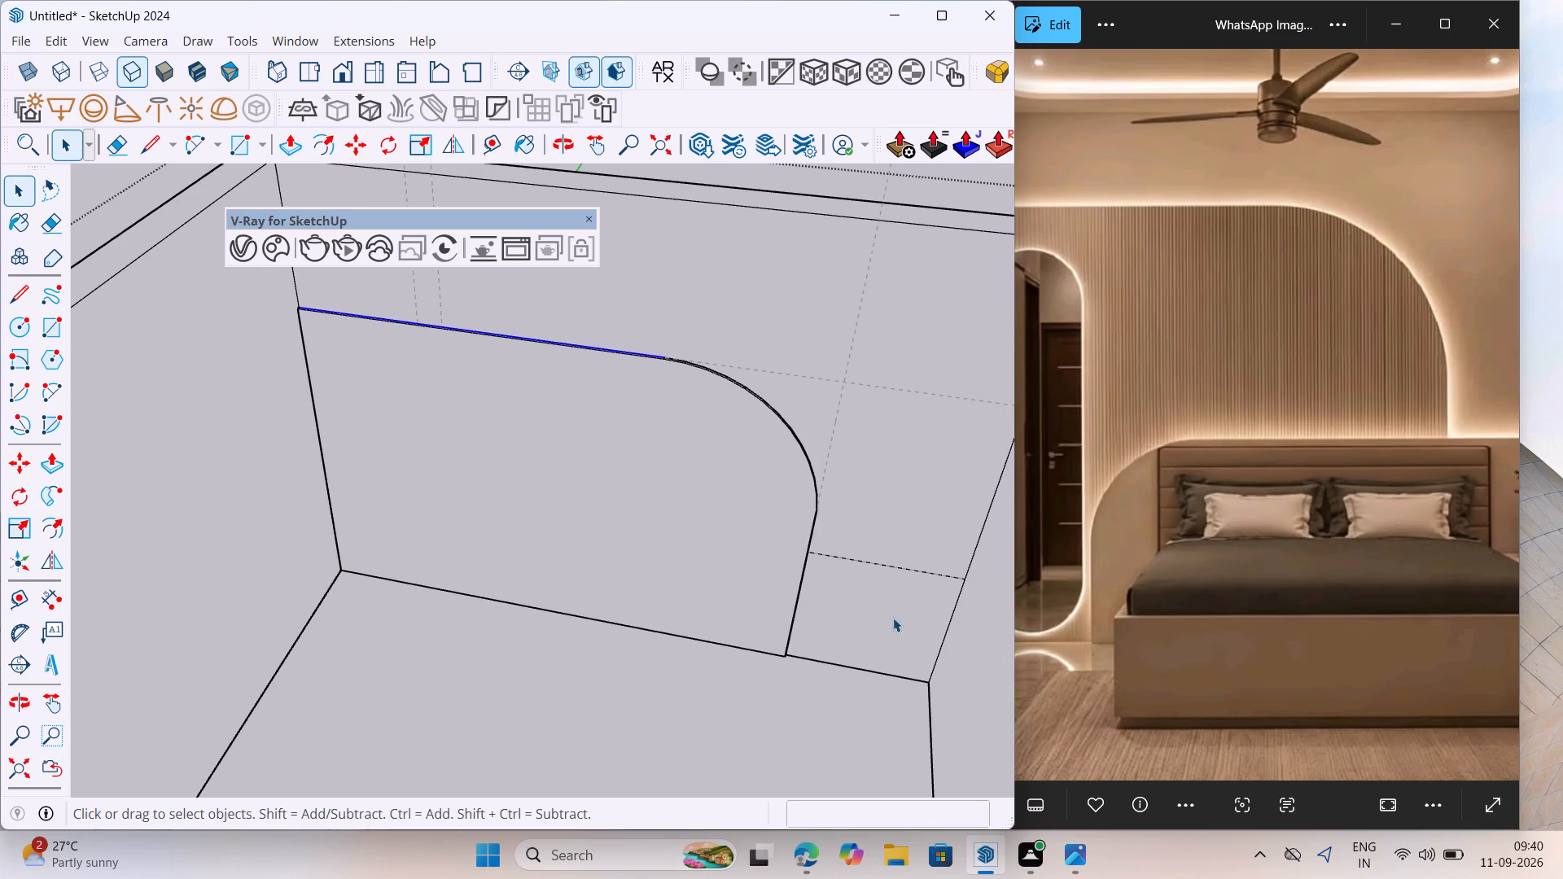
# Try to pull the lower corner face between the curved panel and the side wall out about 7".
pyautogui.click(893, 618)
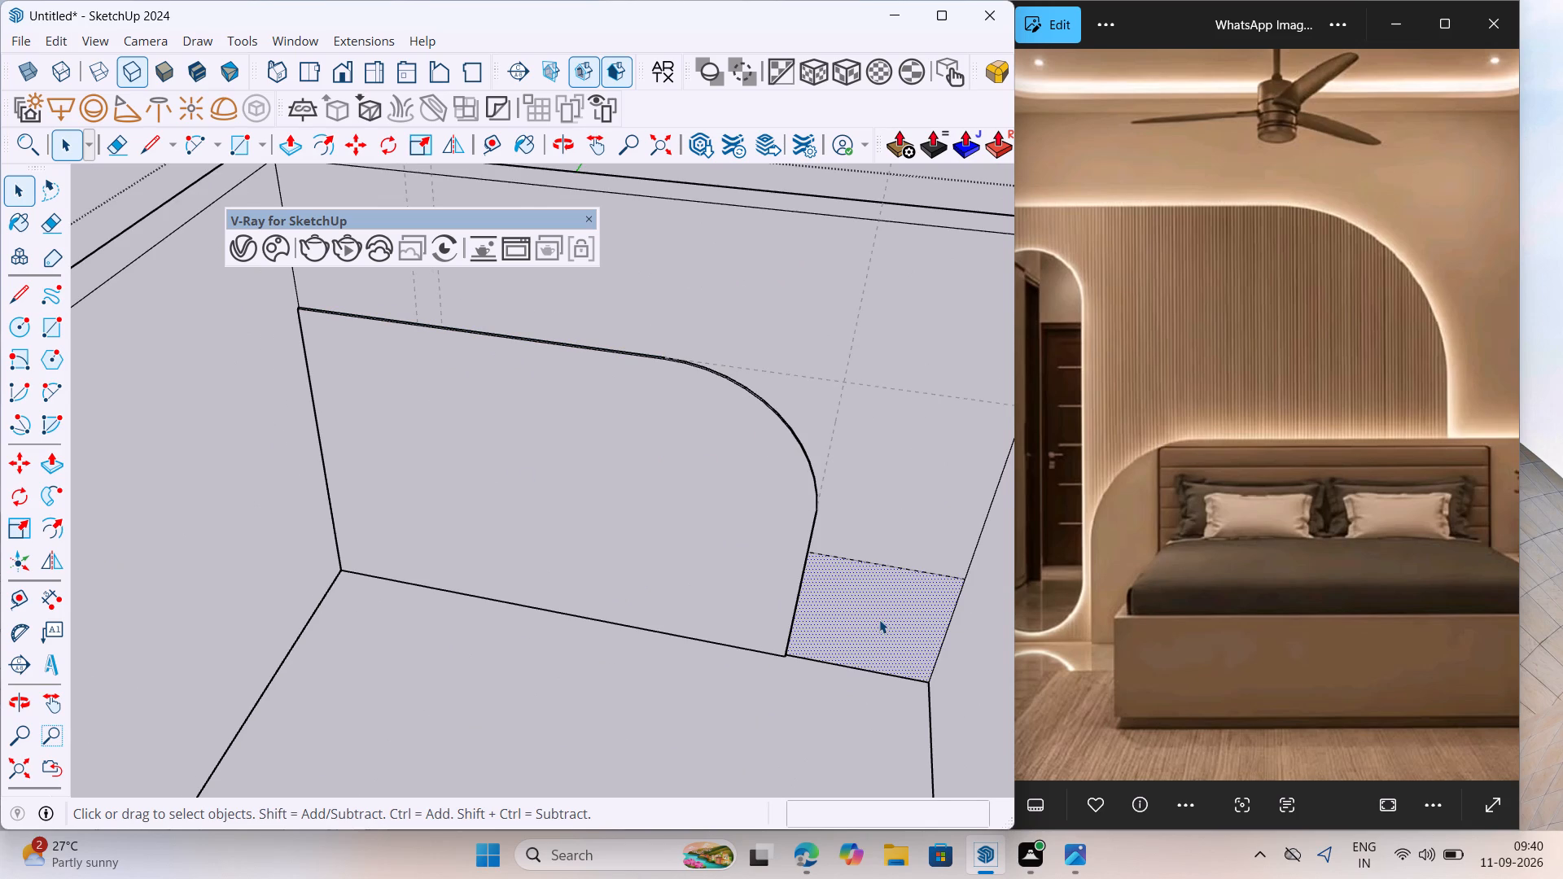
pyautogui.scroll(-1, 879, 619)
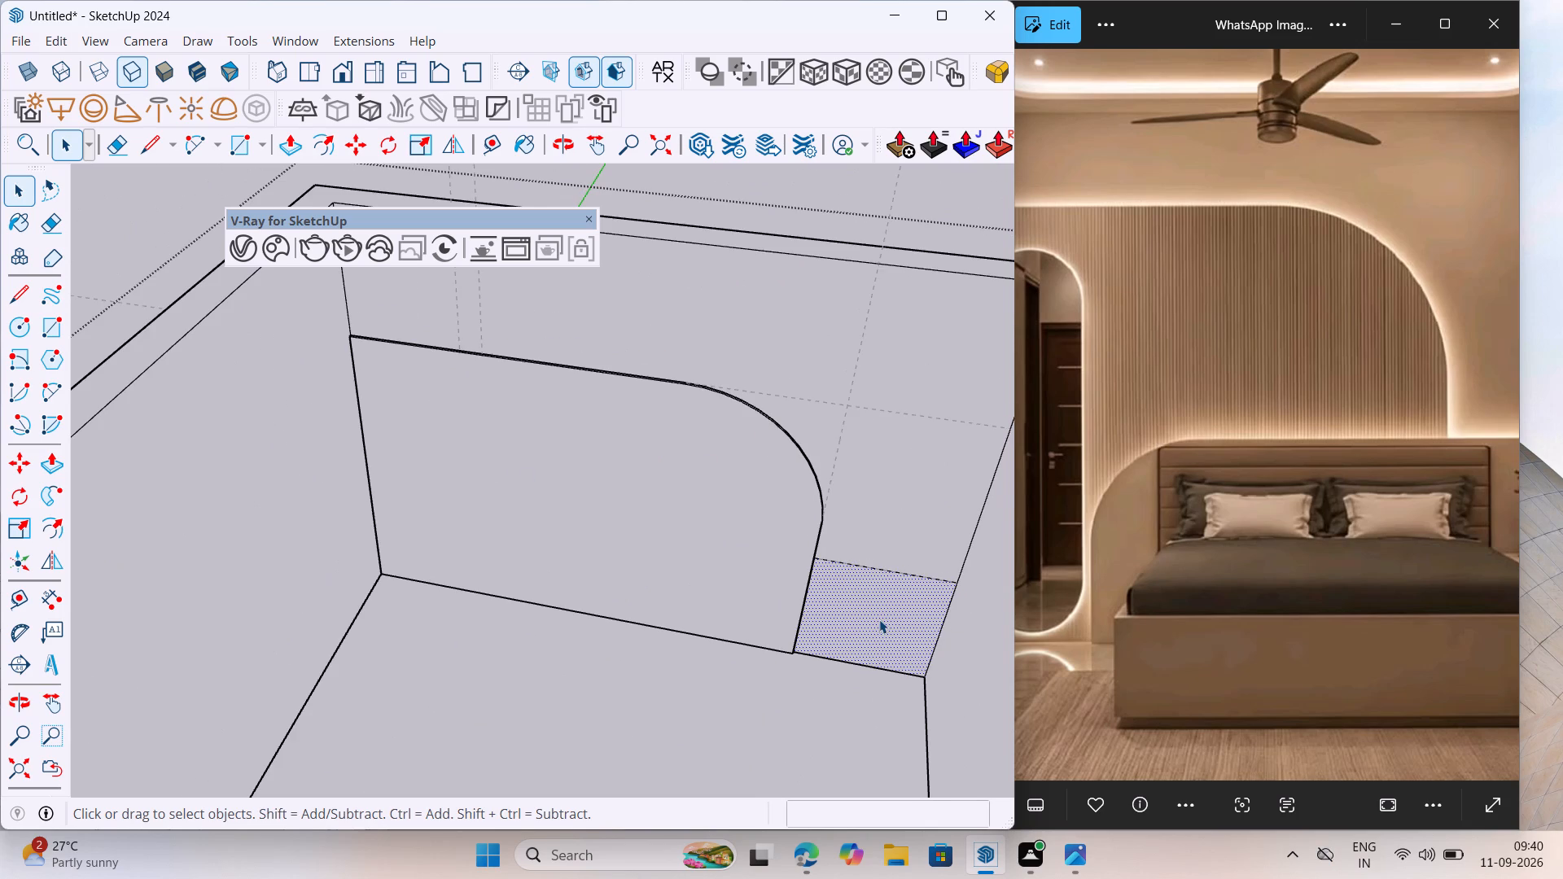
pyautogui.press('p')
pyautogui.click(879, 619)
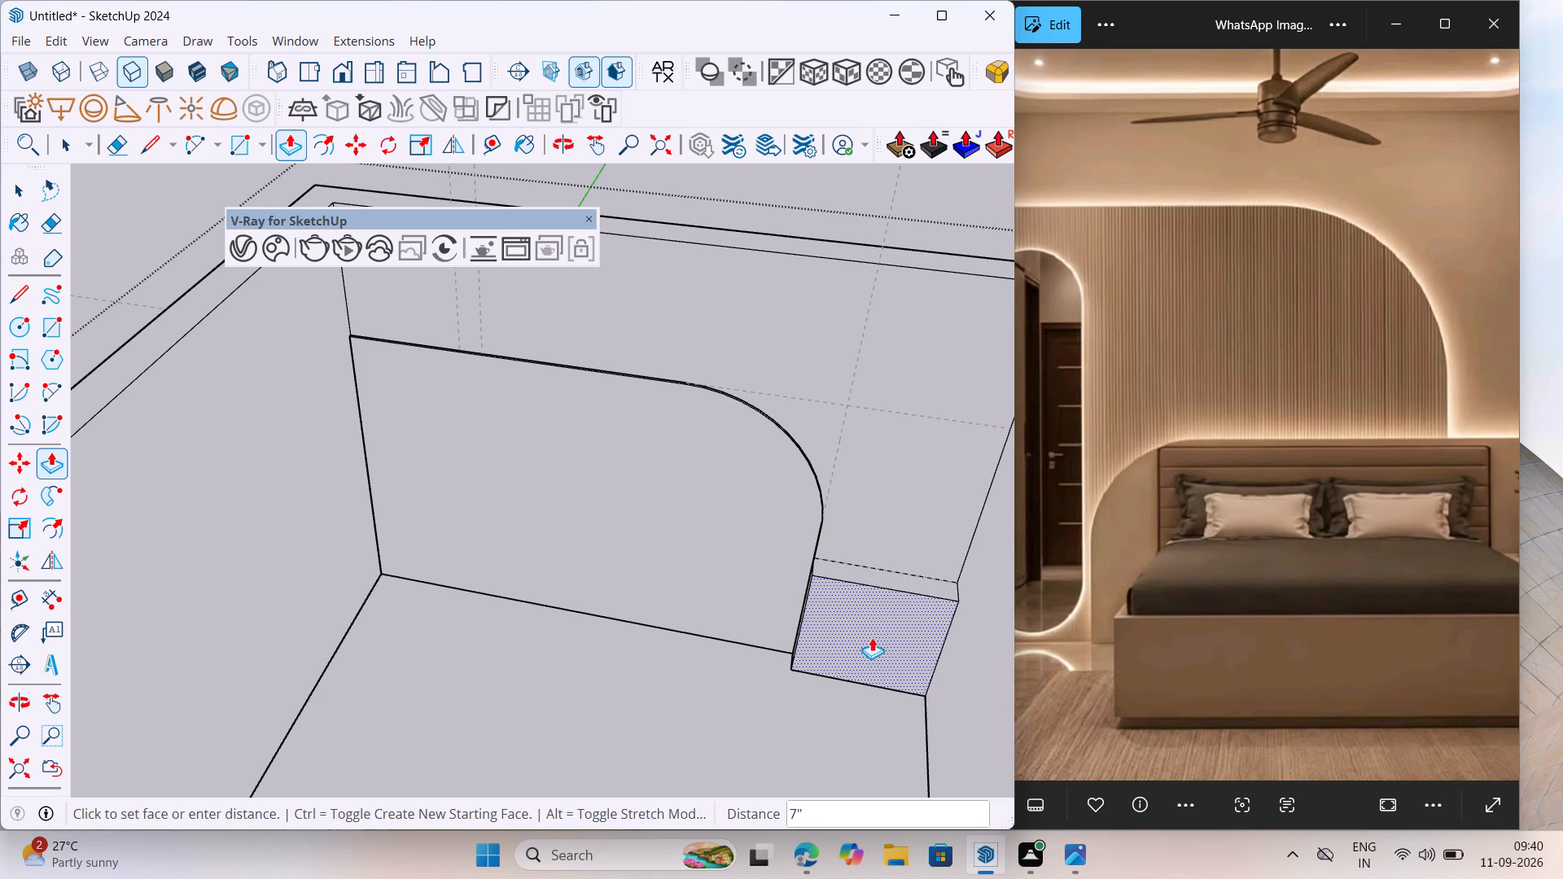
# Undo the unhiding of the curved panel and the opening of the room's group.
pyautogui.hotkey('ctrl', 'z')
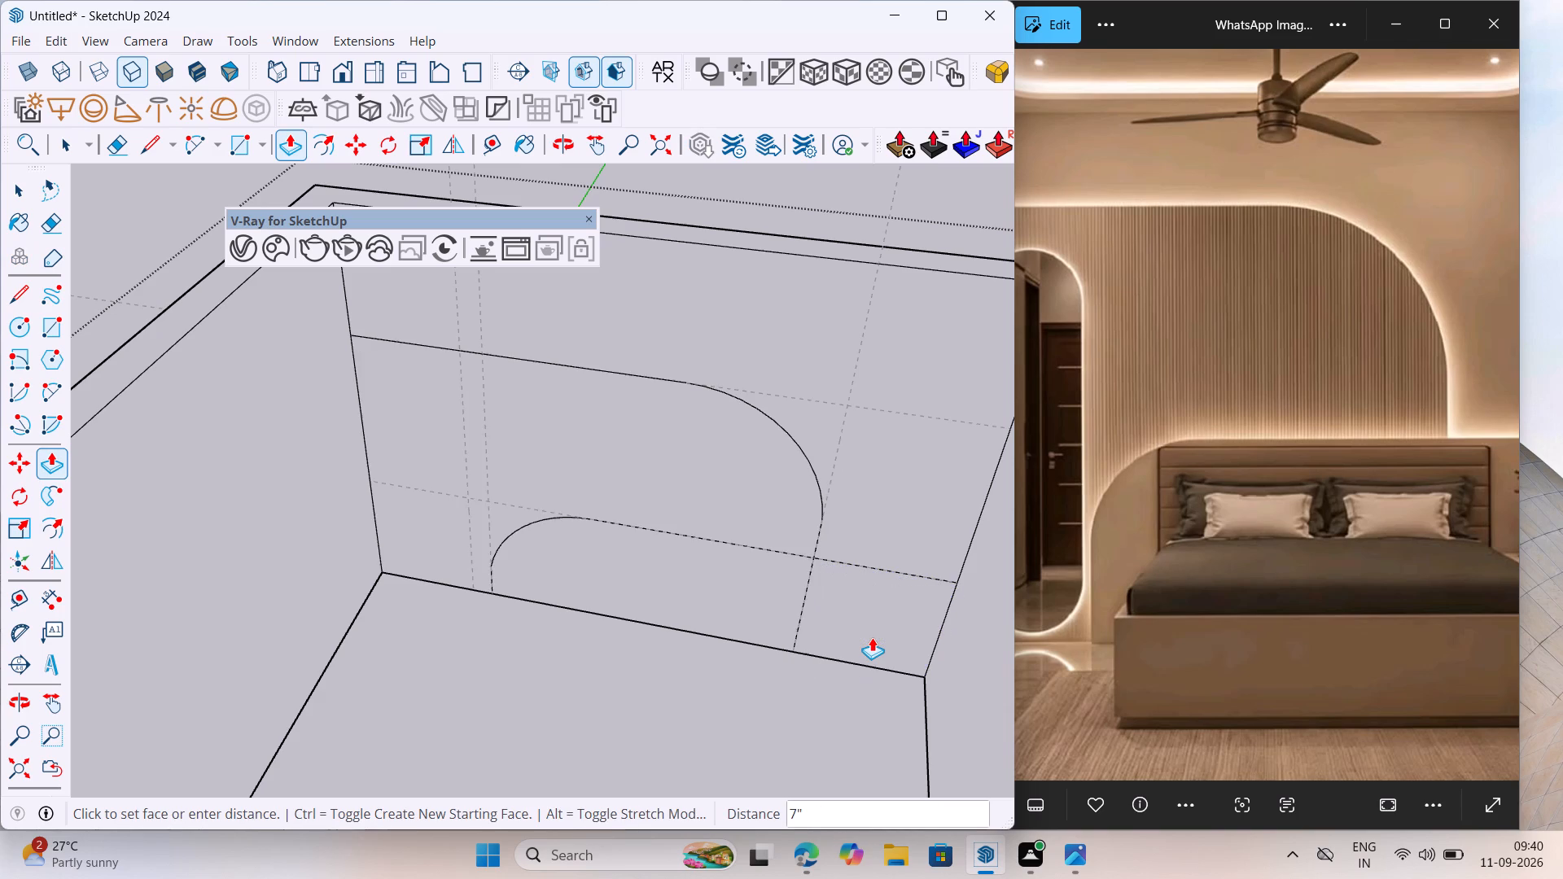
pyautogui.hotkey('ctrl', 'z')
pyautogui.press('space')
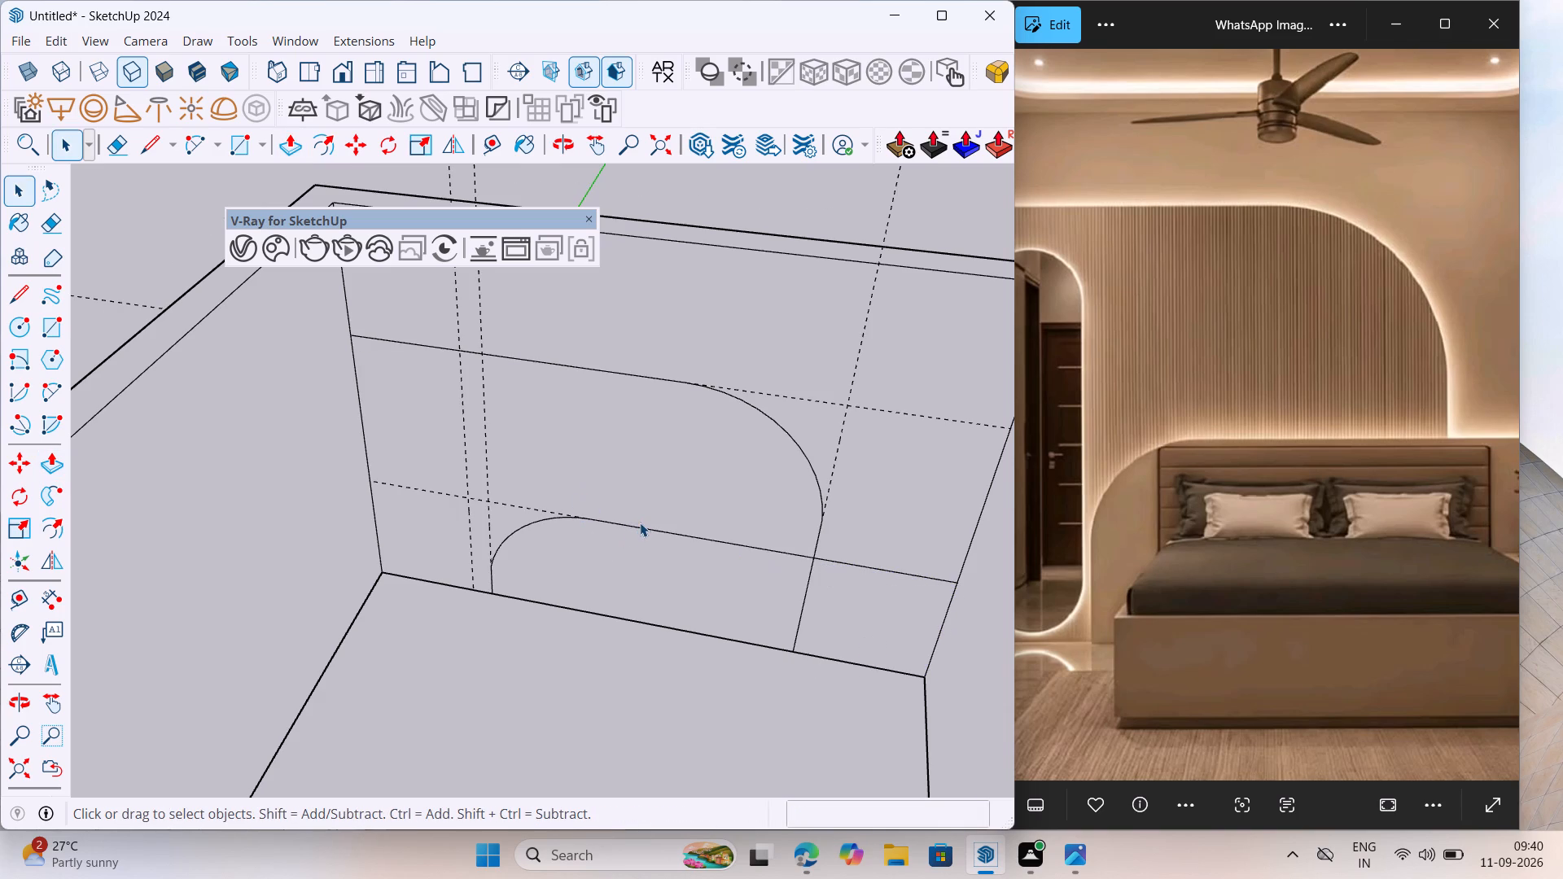
# Group the rounded headboard face and the adjoining lower corner face on the back wall together.
pyautogui.click(644, 513)
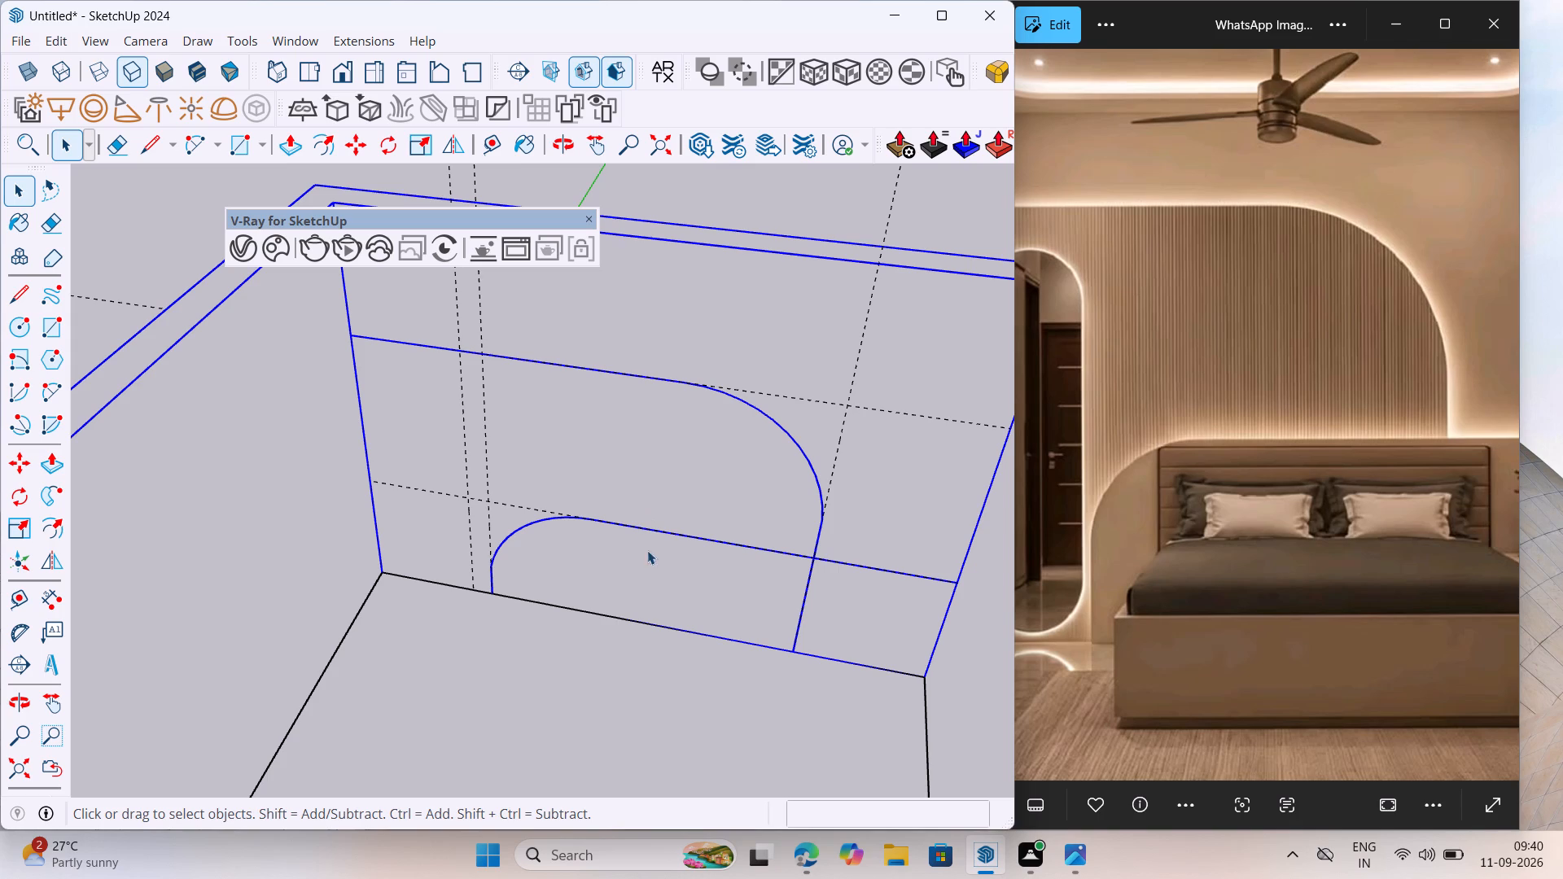
pyautogui.click(654, 580)
pyautogui.doubleClick(654, 580)
pyautogui.click(670, 588)
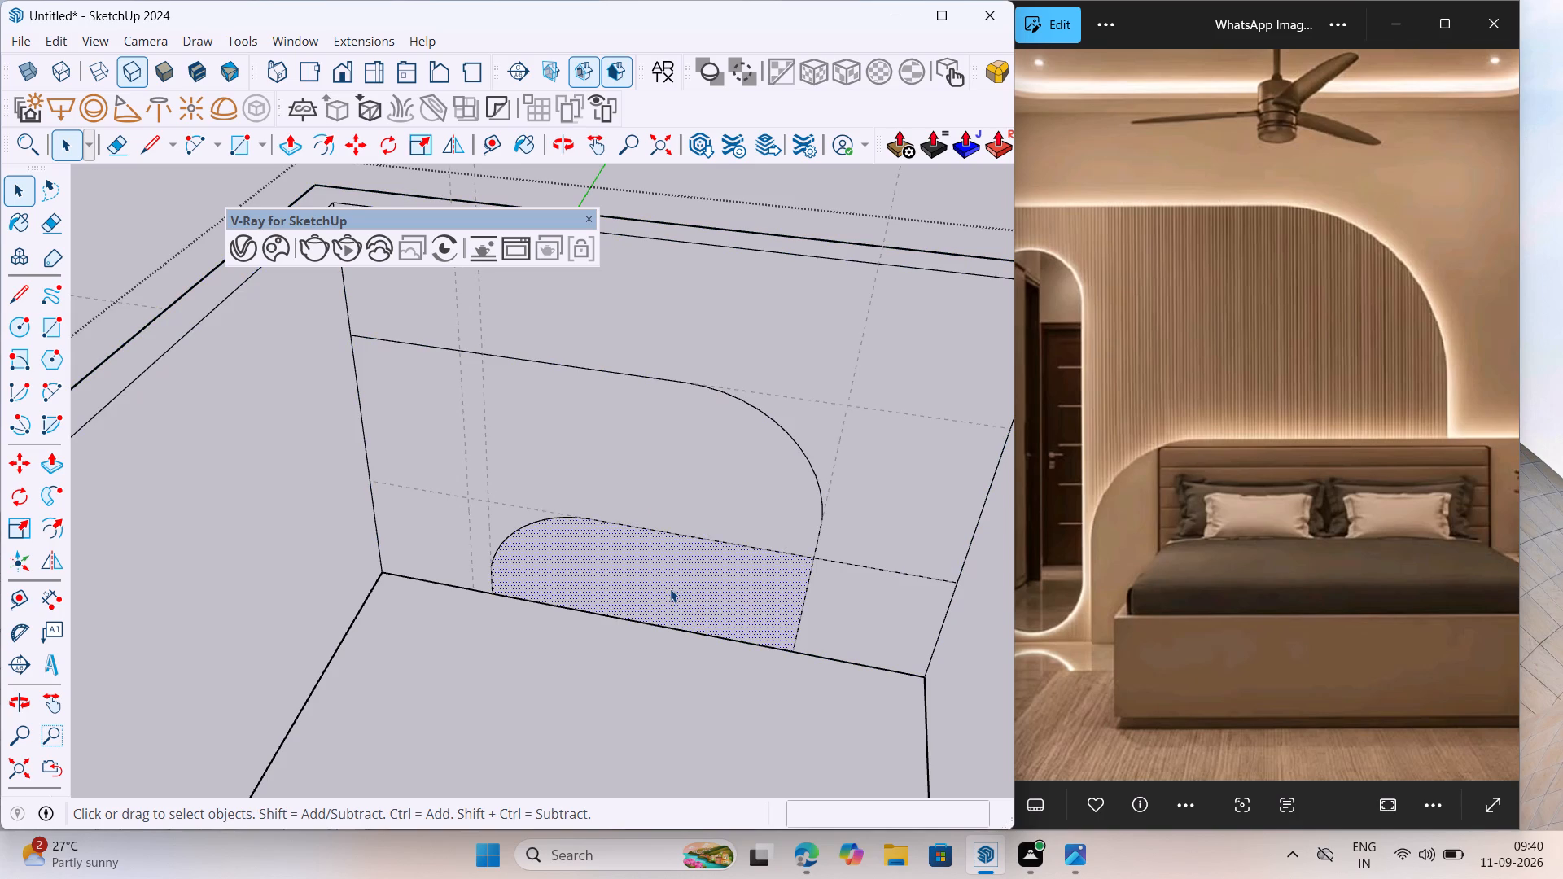
pyautogui.click(862, 610)
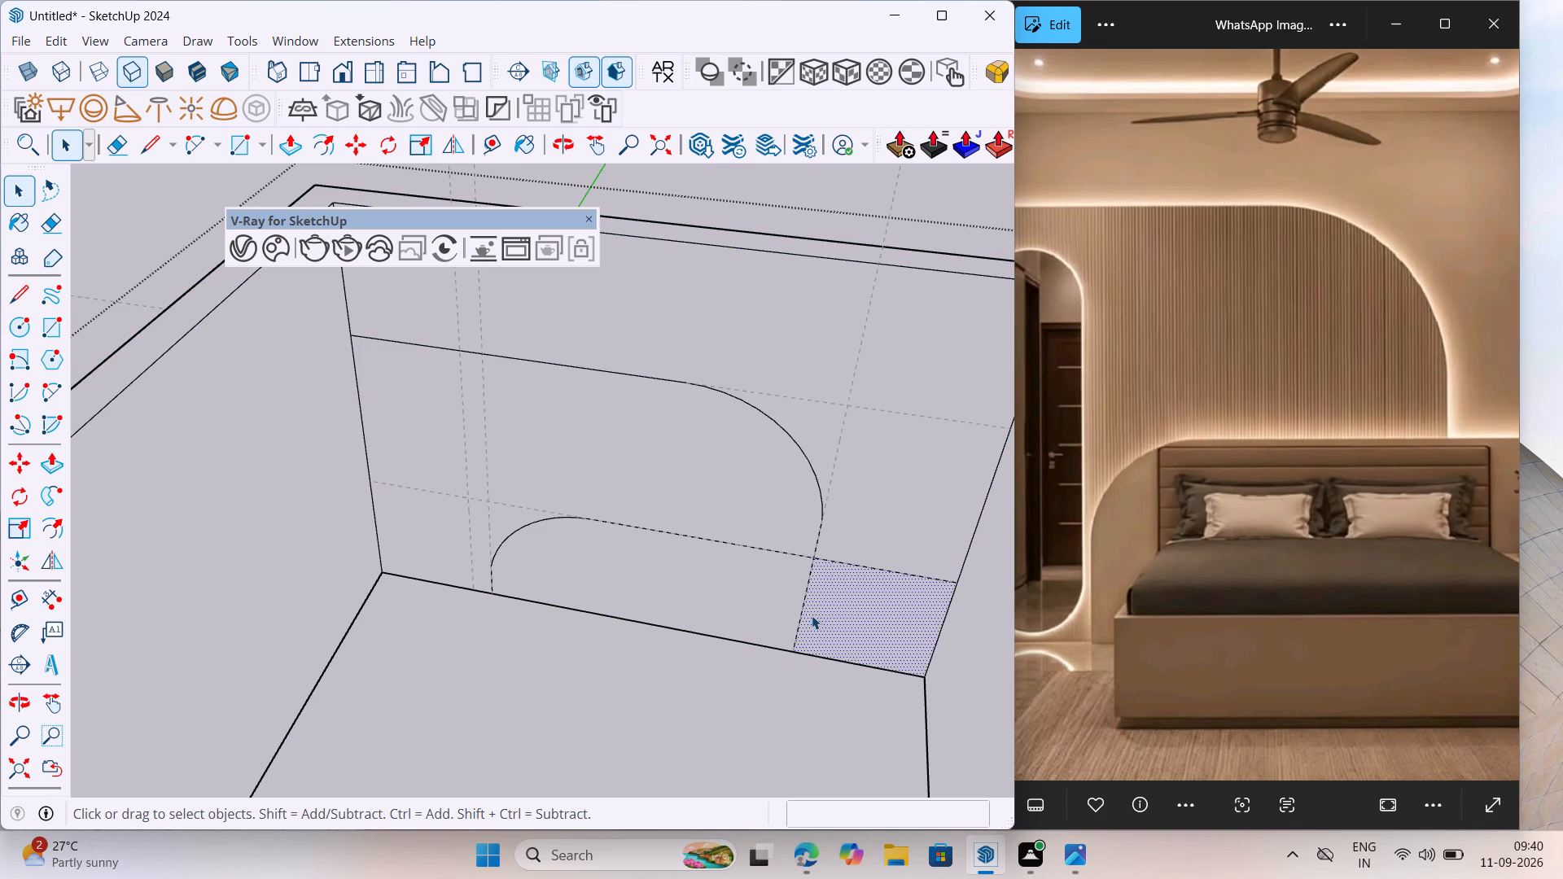
pyautogui.click(797, 615)
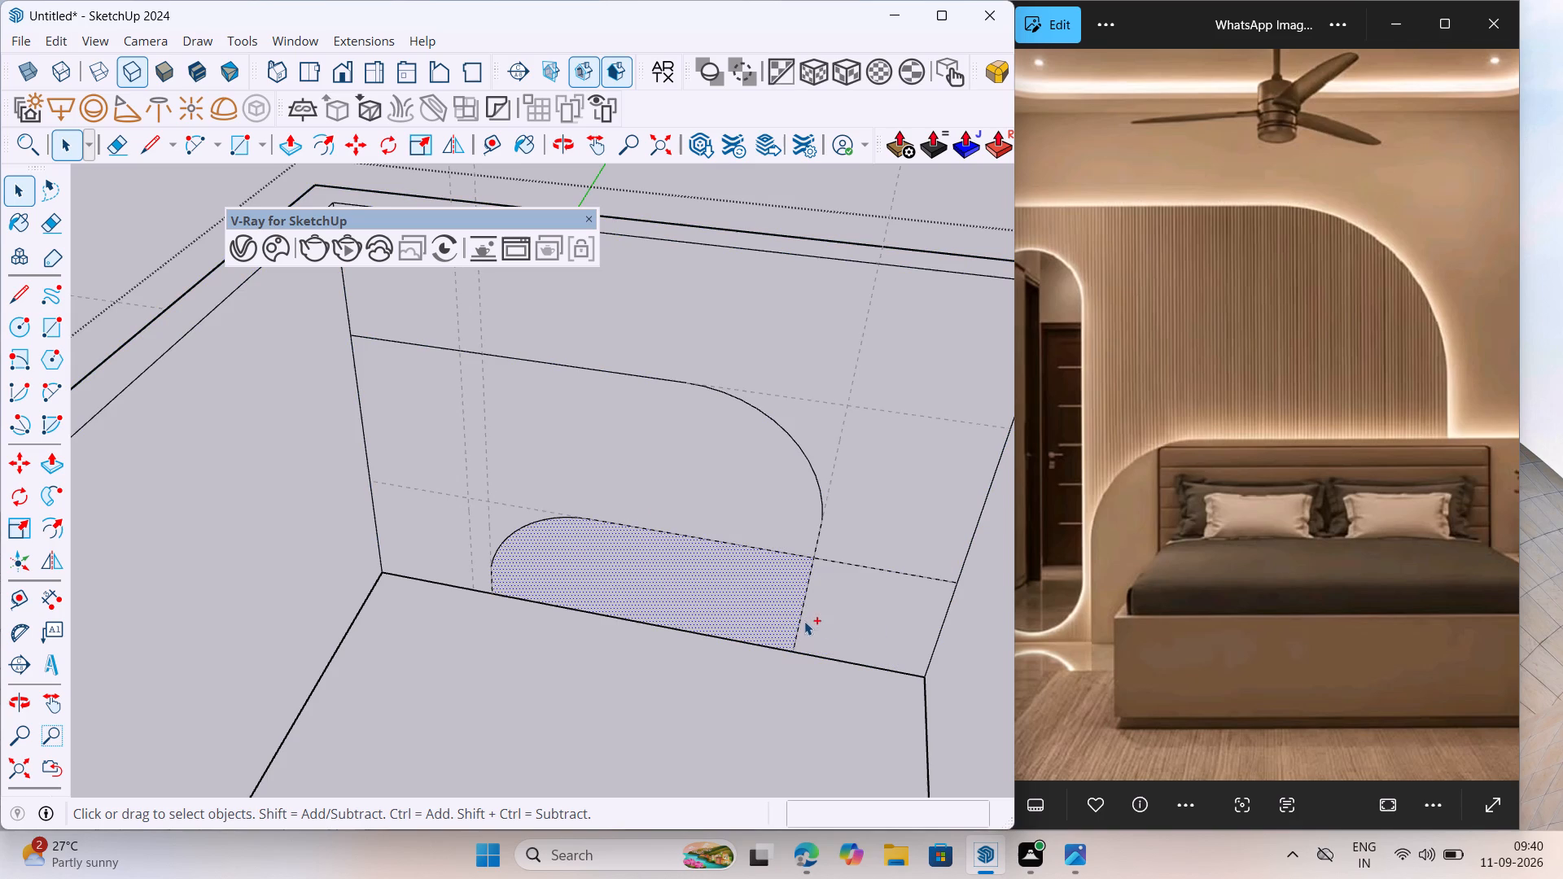
pyautogui.keyDown('ctrl'); pyautogui.click(845, 601); pyautogui.keyUp('ctrl')
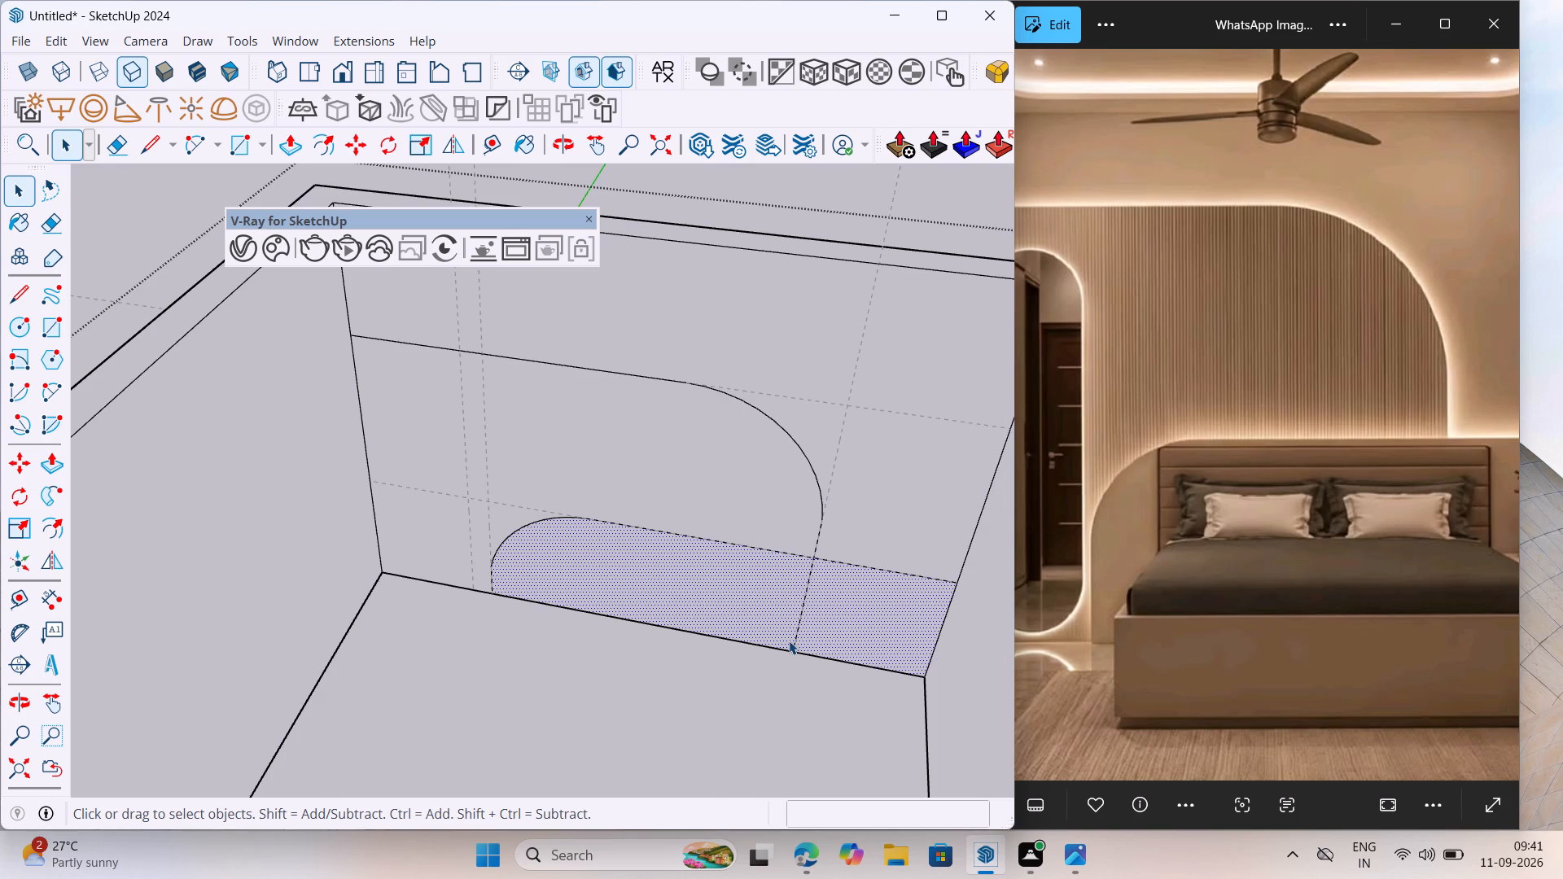
pyautogui.press('p')
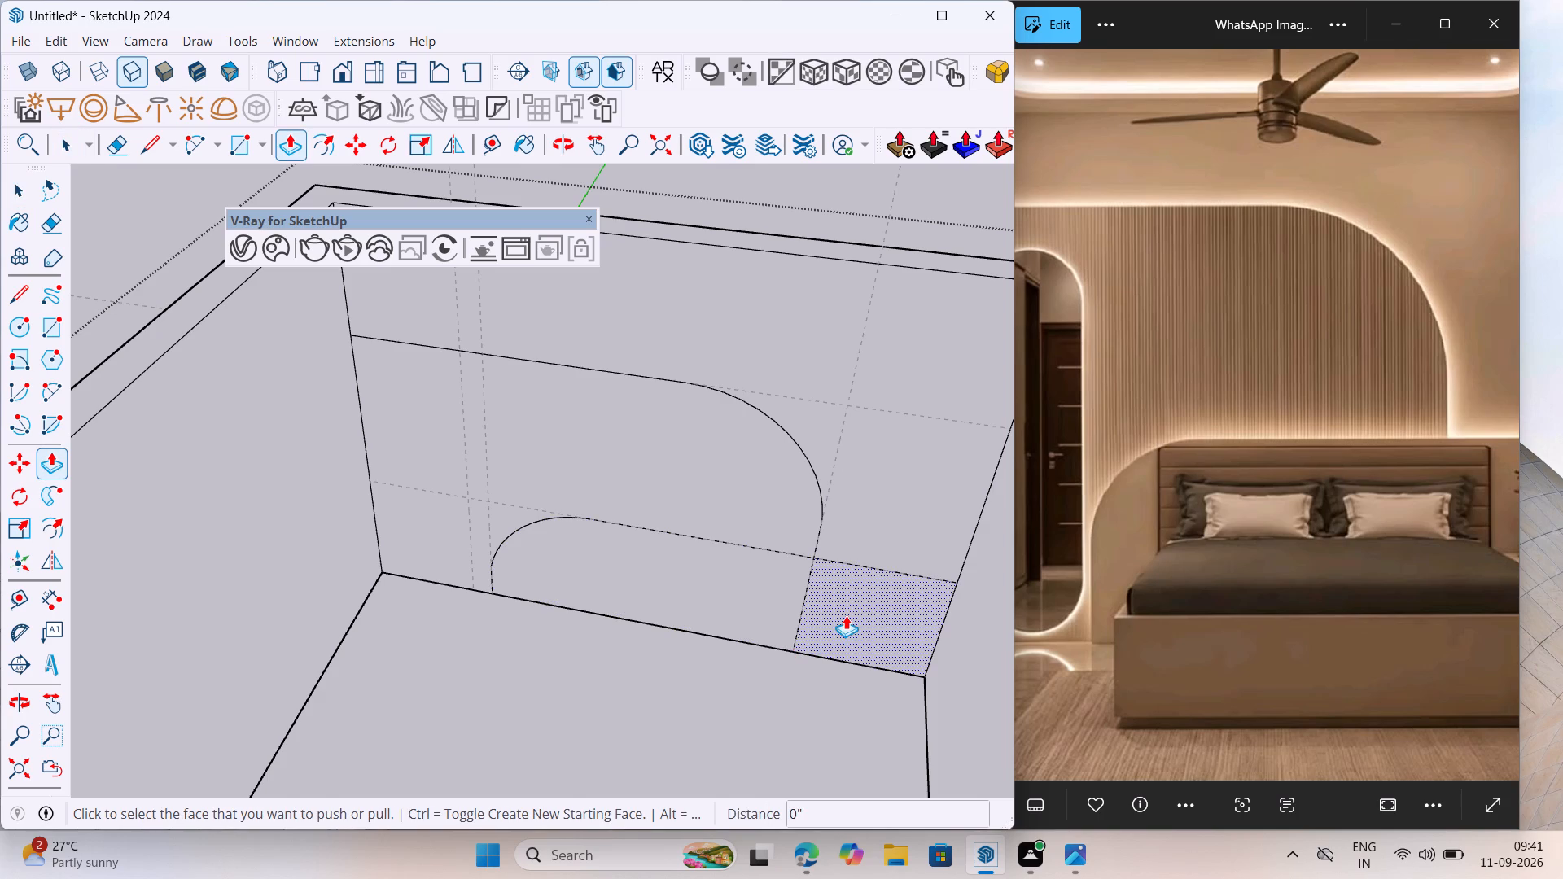
pyautogui.press('space')
pyautogui.click(768, 622)
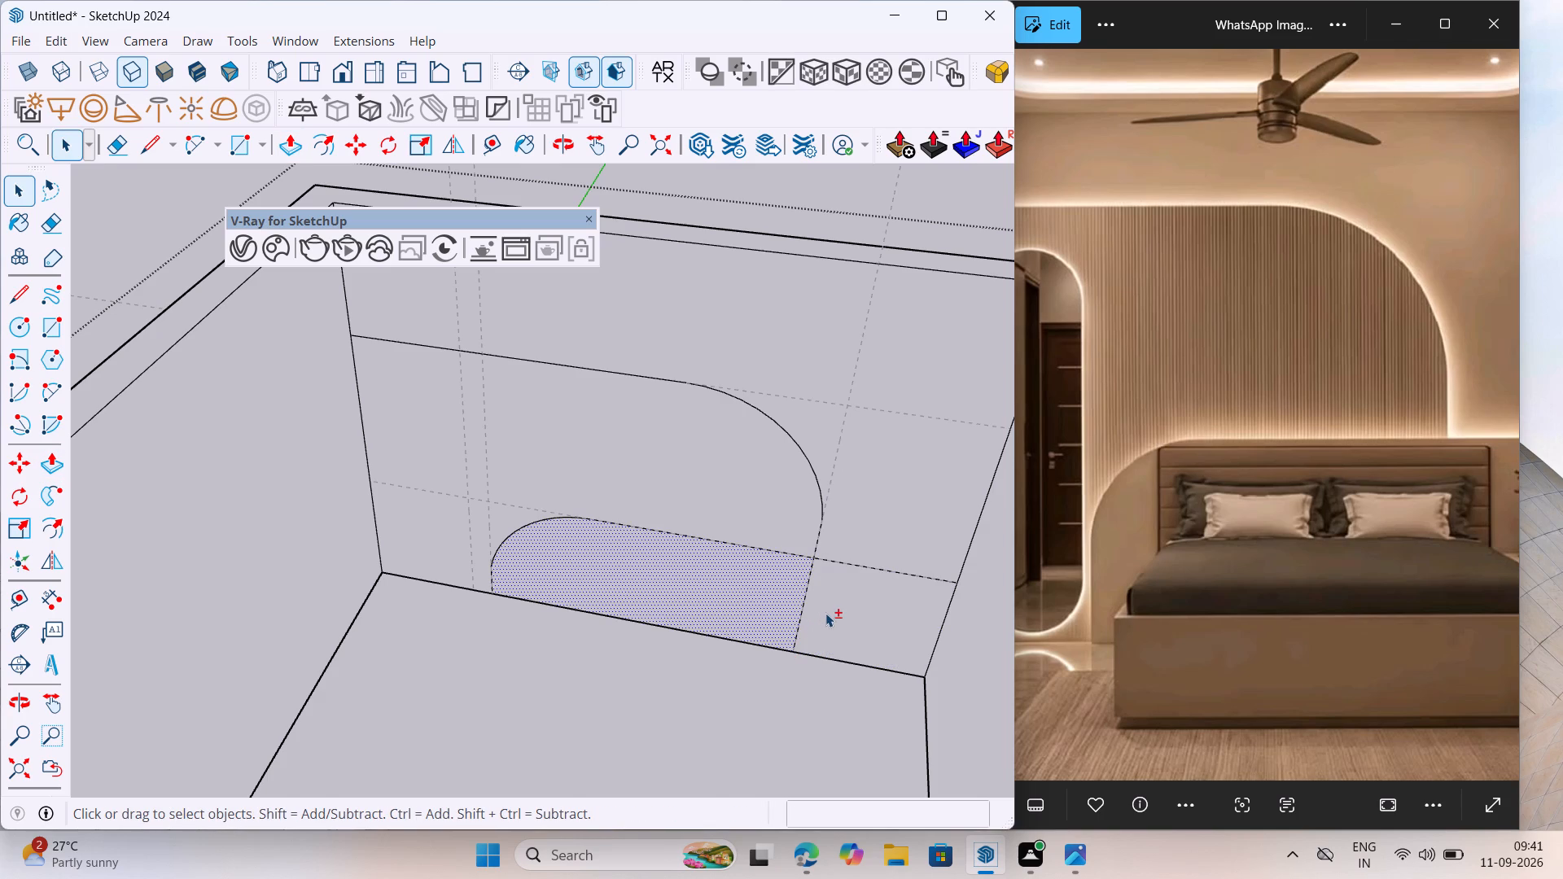
pyautogui.keyDown('ctrl'); pyautogui.click(842, 612); pyautogui.keyUp('ctrl')
pyautogui.rightClick(842, 612)
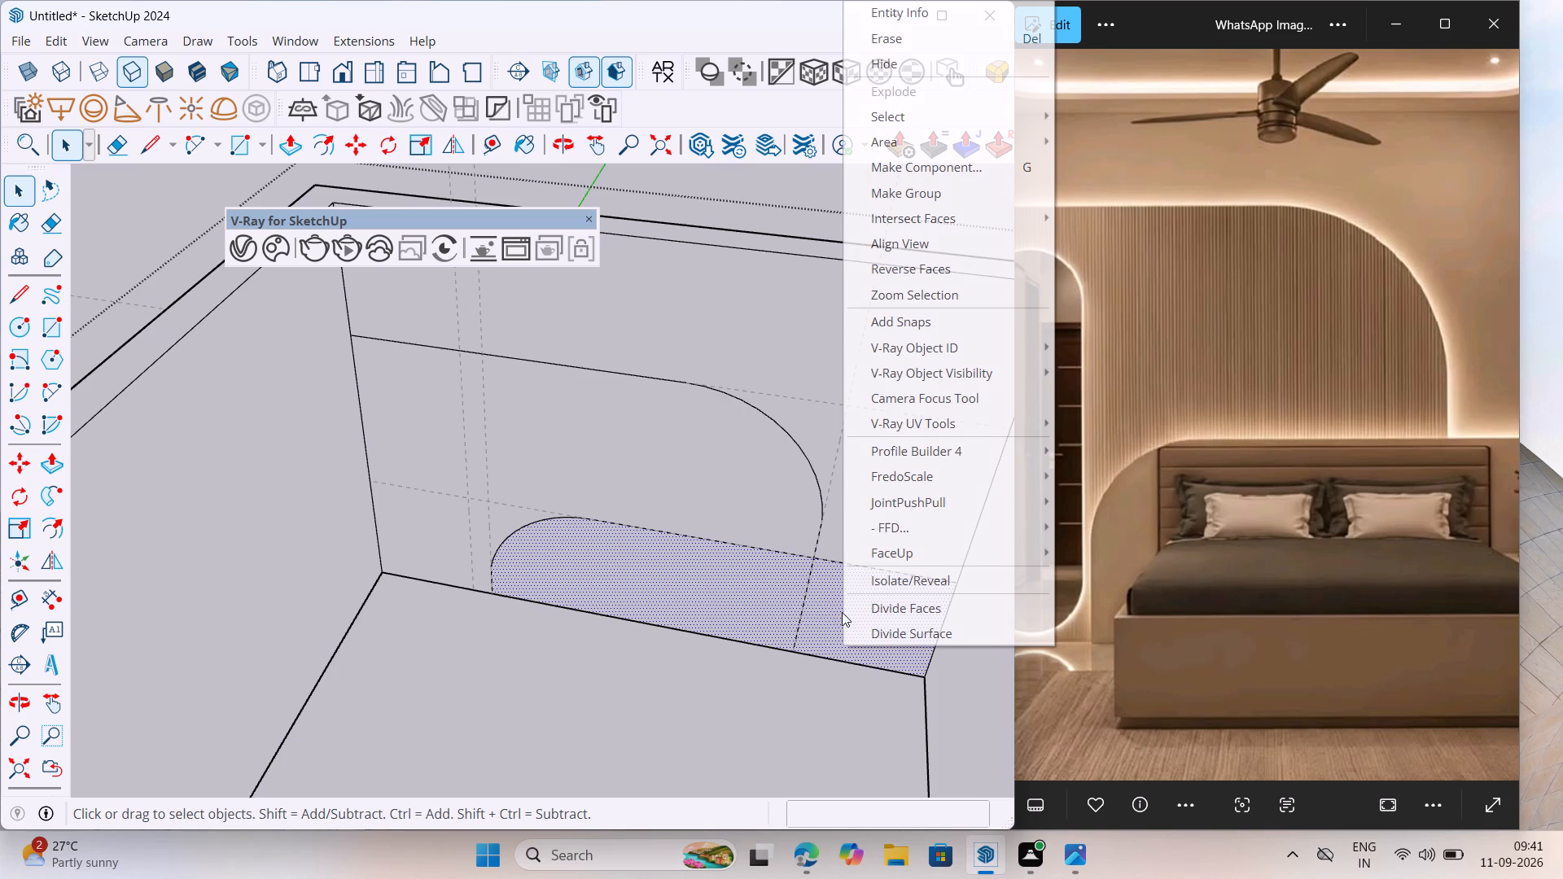
pyautogui.click(930, 201)
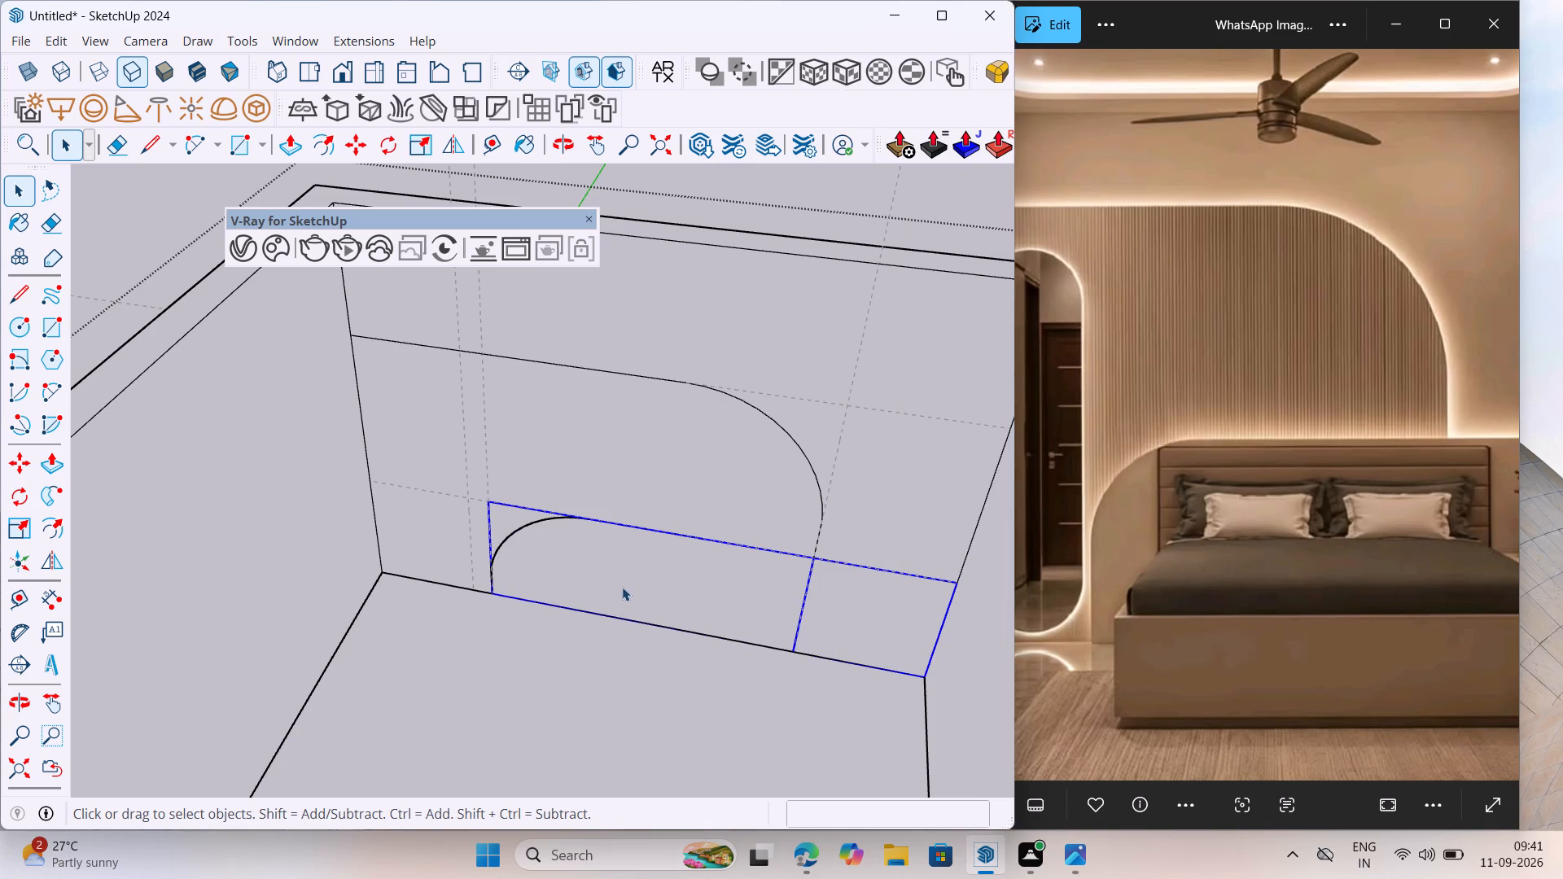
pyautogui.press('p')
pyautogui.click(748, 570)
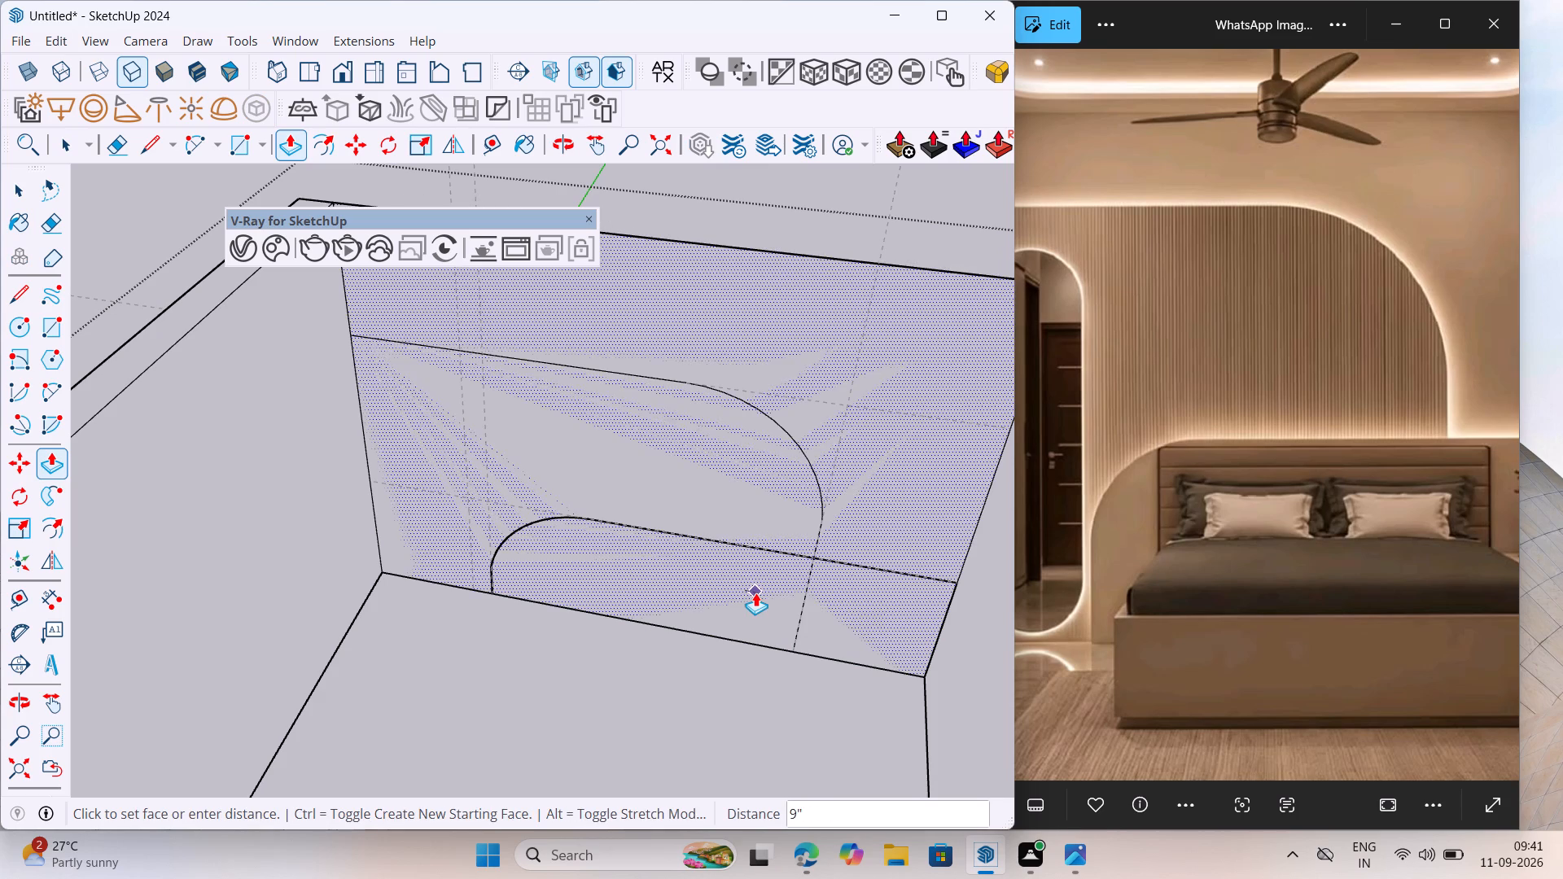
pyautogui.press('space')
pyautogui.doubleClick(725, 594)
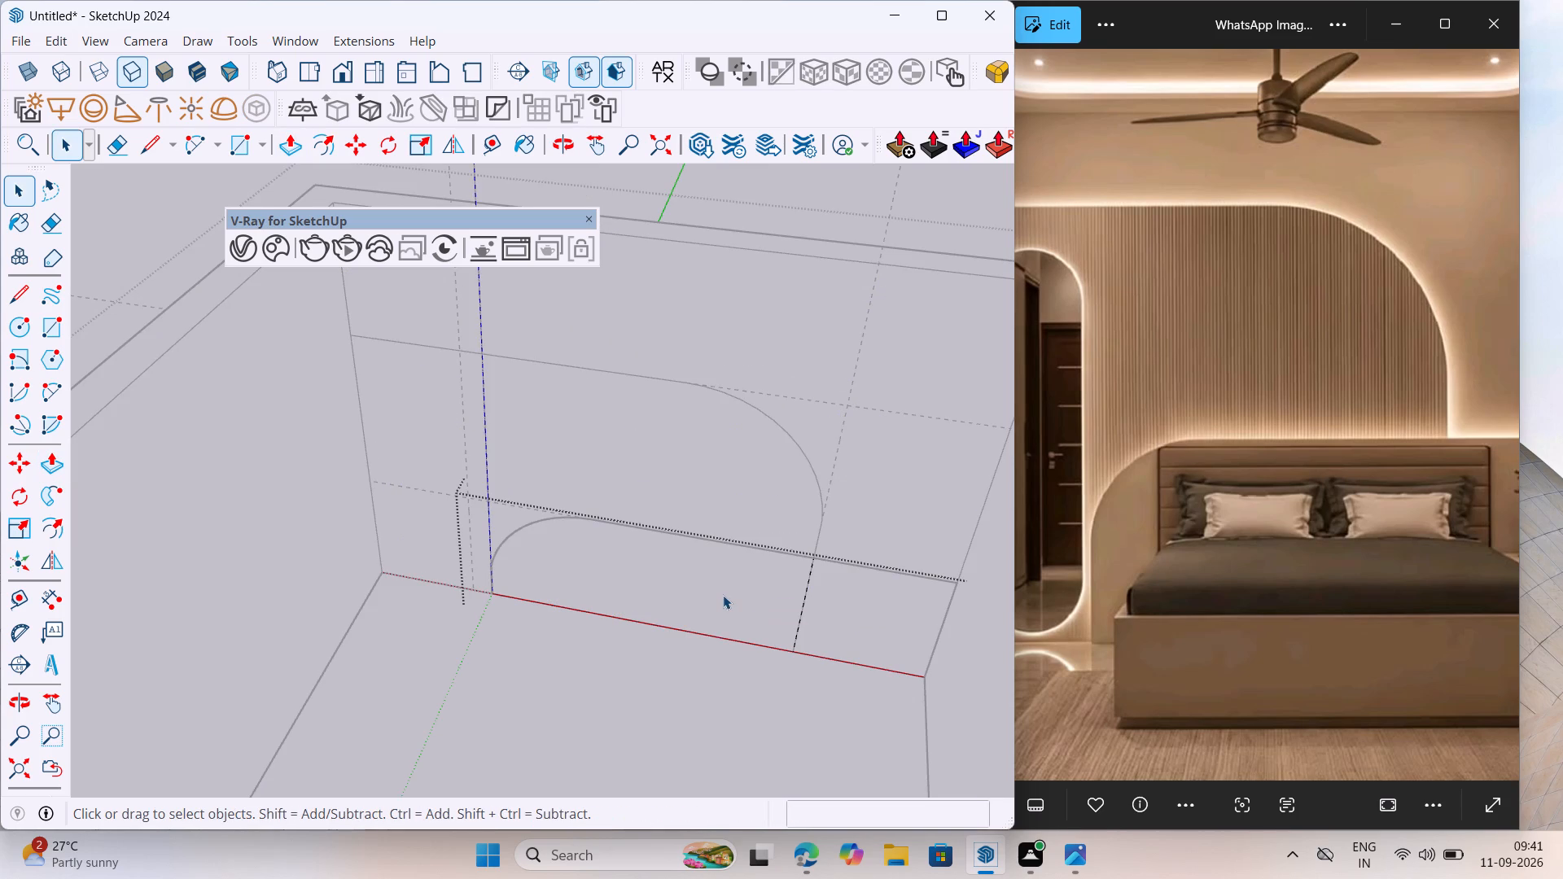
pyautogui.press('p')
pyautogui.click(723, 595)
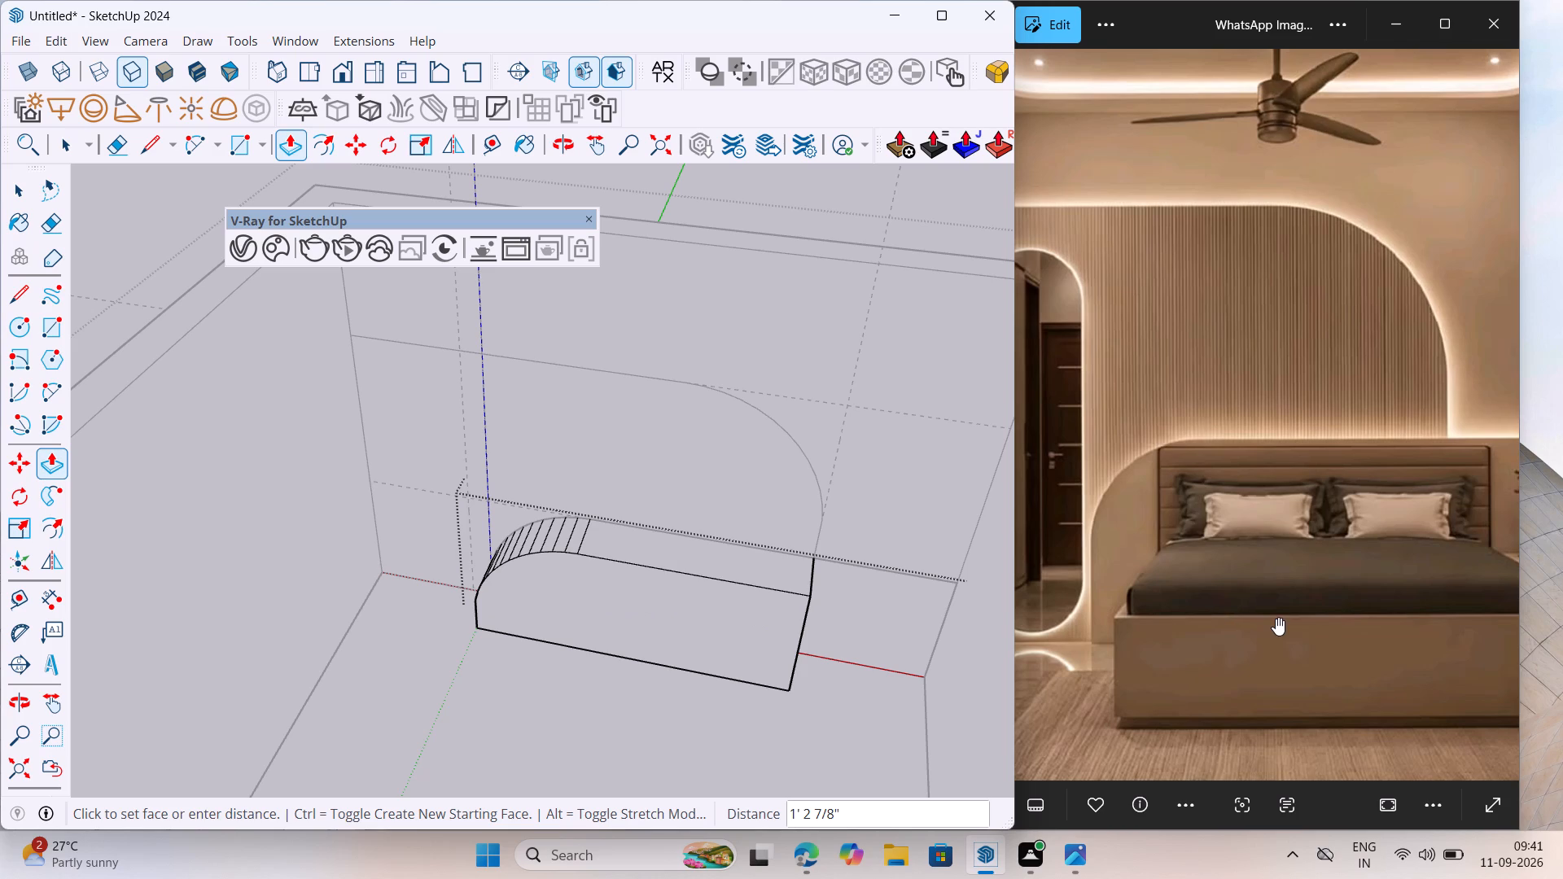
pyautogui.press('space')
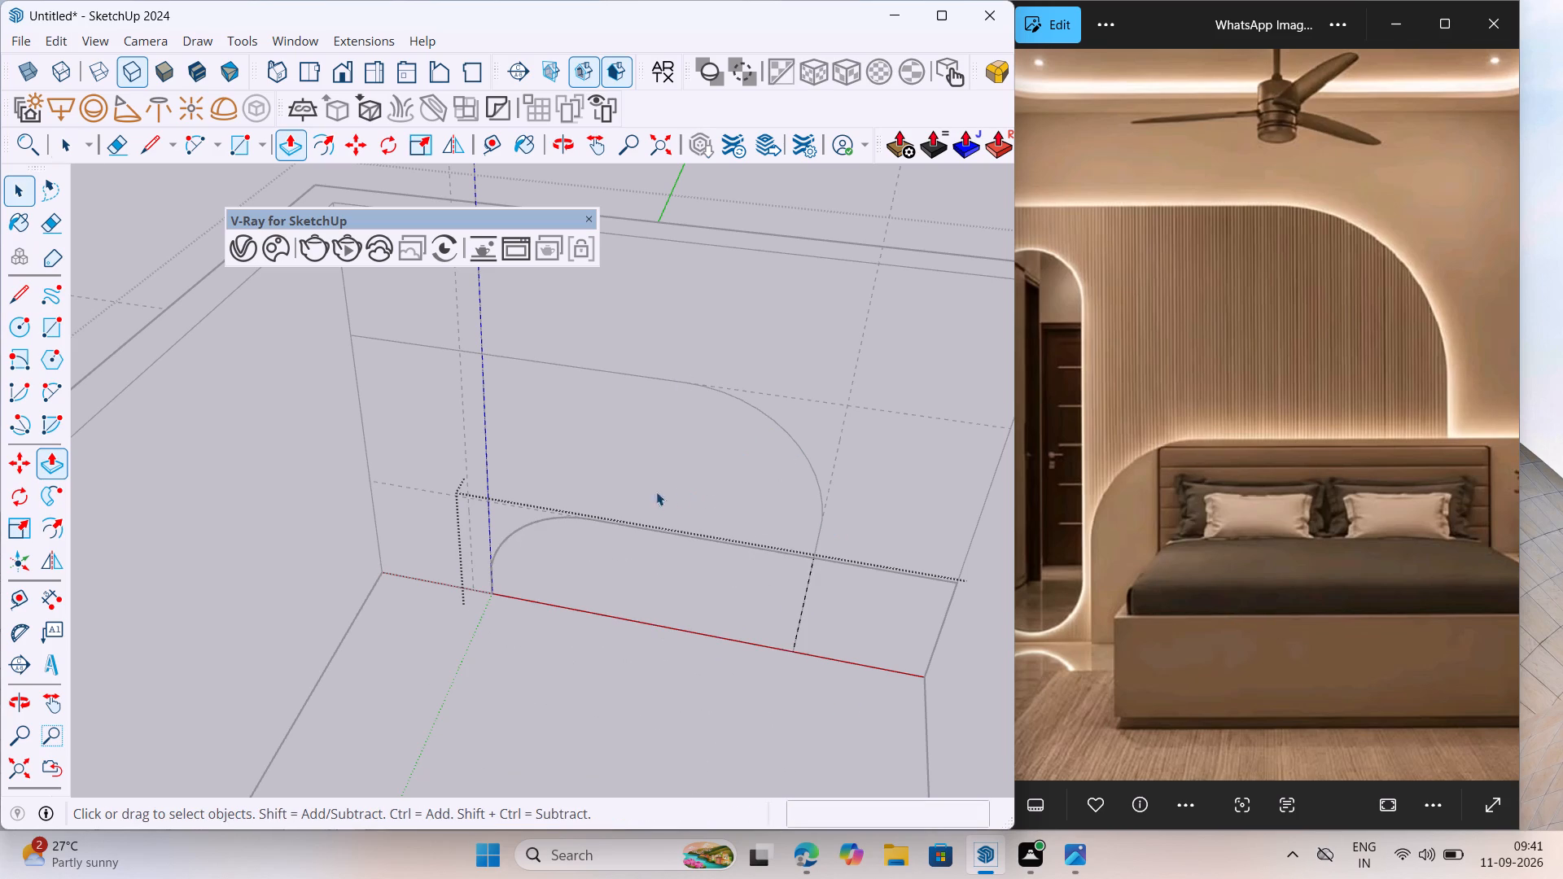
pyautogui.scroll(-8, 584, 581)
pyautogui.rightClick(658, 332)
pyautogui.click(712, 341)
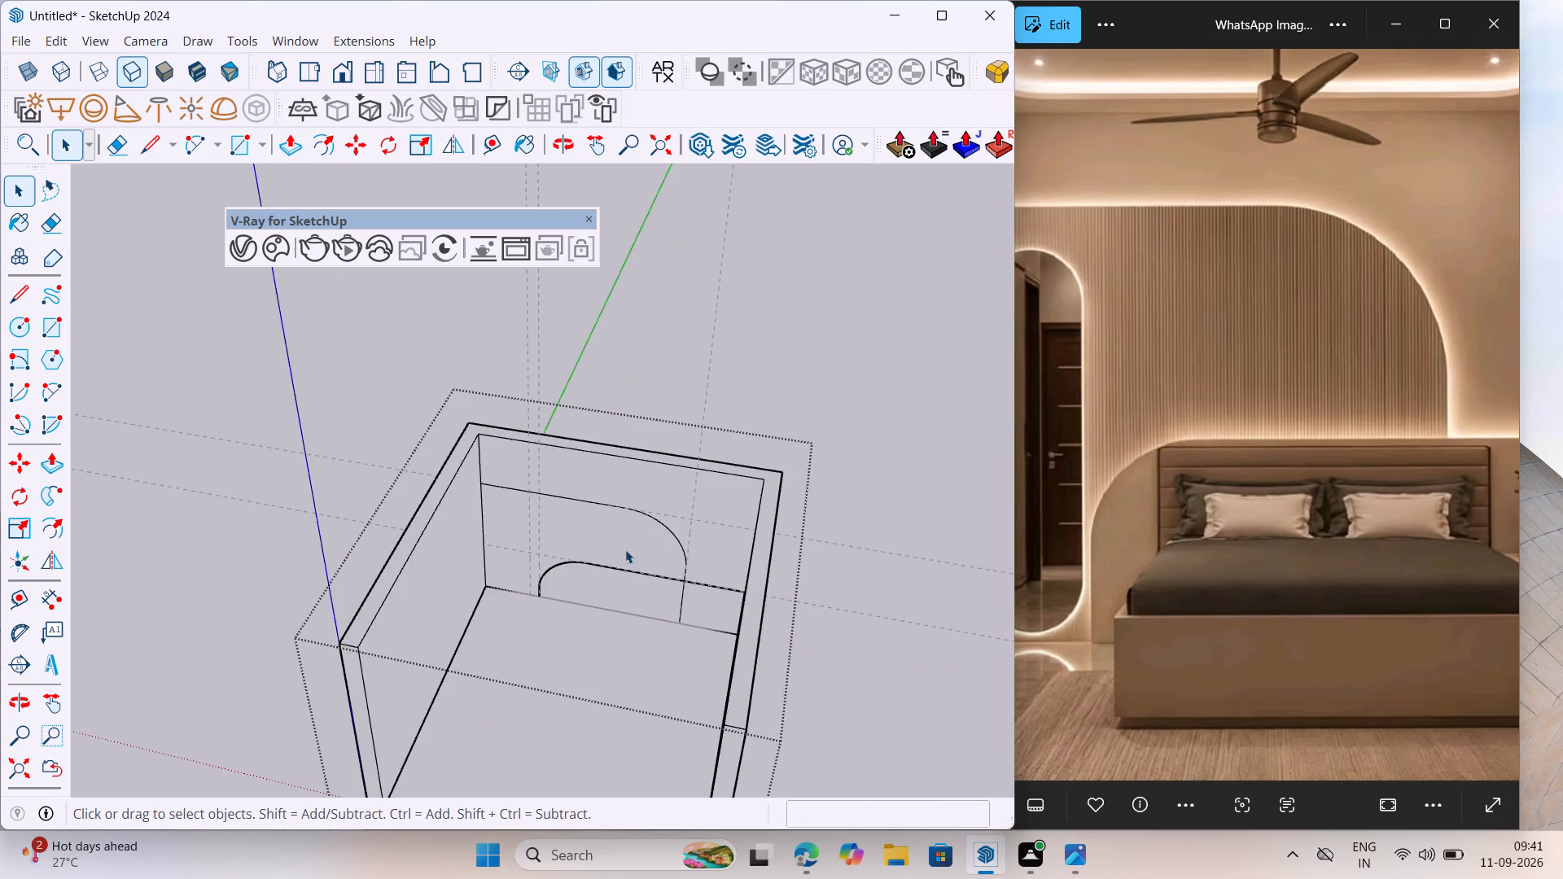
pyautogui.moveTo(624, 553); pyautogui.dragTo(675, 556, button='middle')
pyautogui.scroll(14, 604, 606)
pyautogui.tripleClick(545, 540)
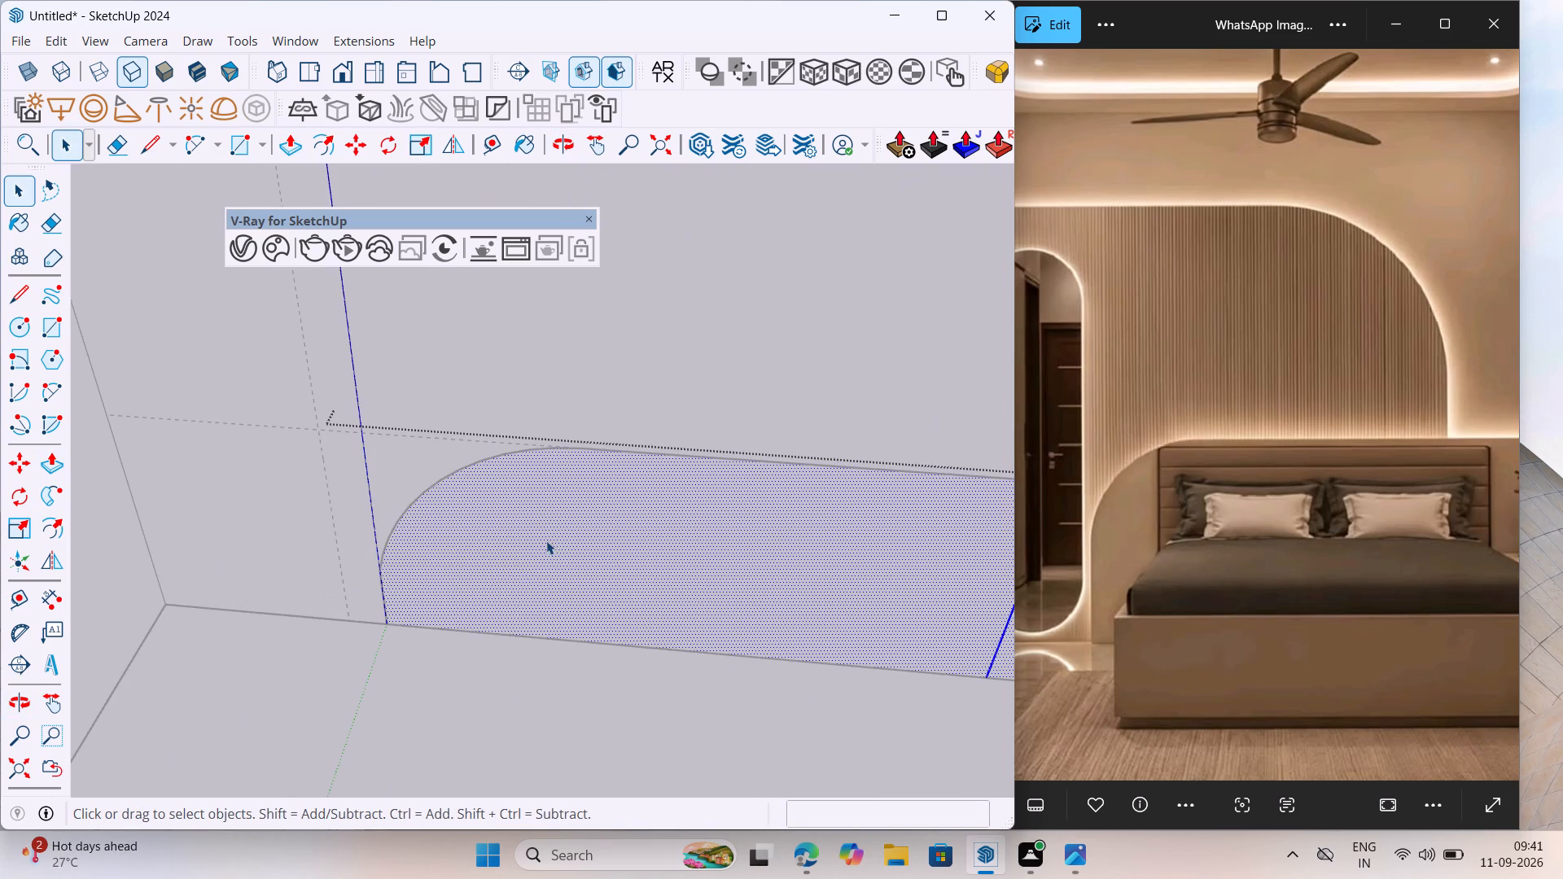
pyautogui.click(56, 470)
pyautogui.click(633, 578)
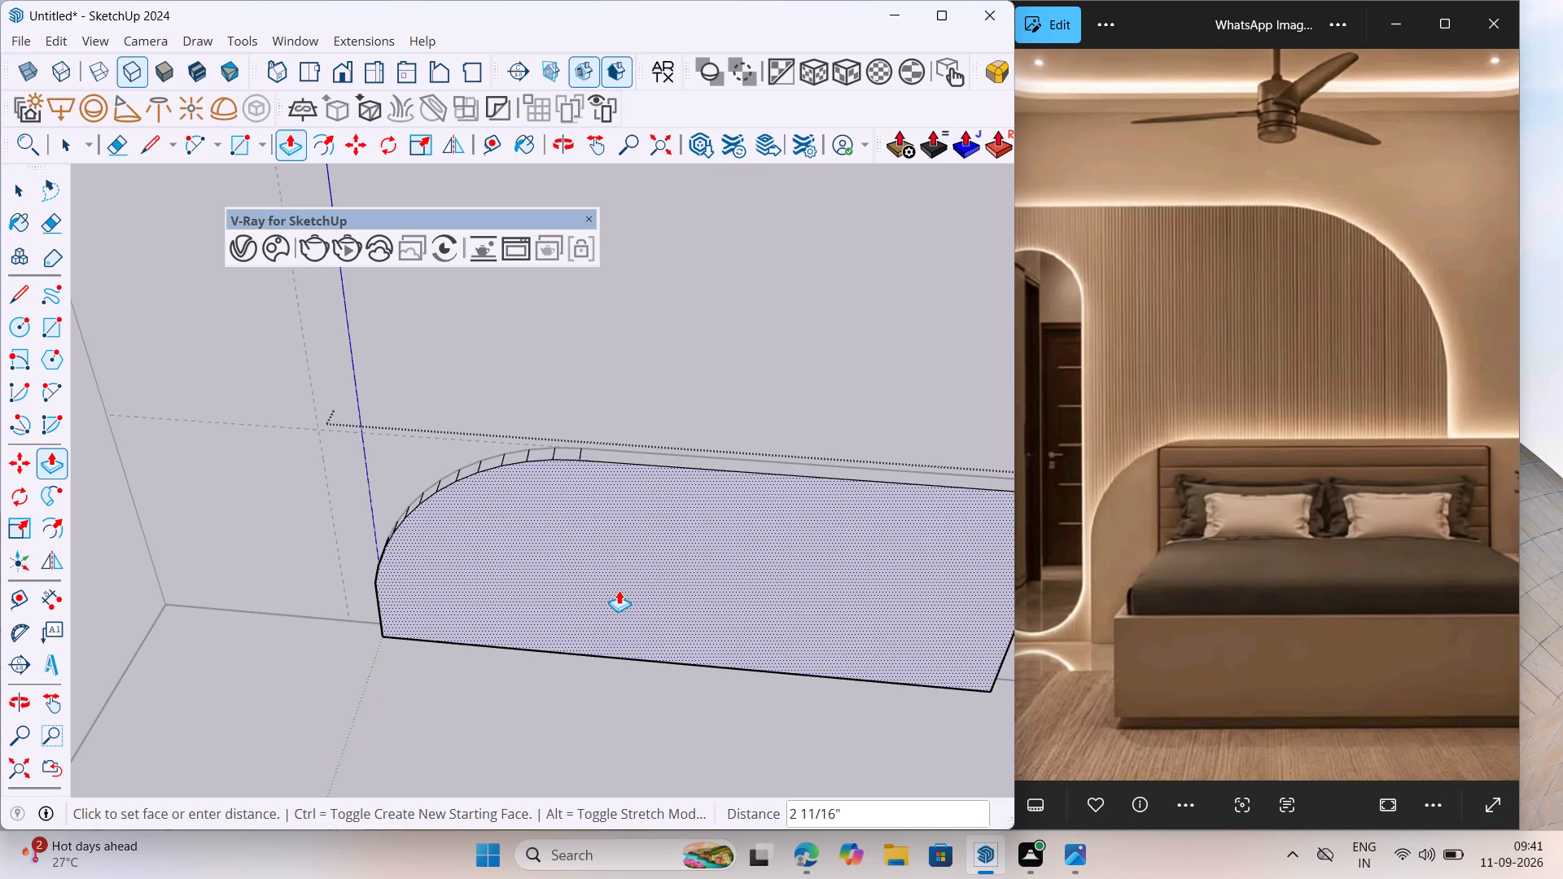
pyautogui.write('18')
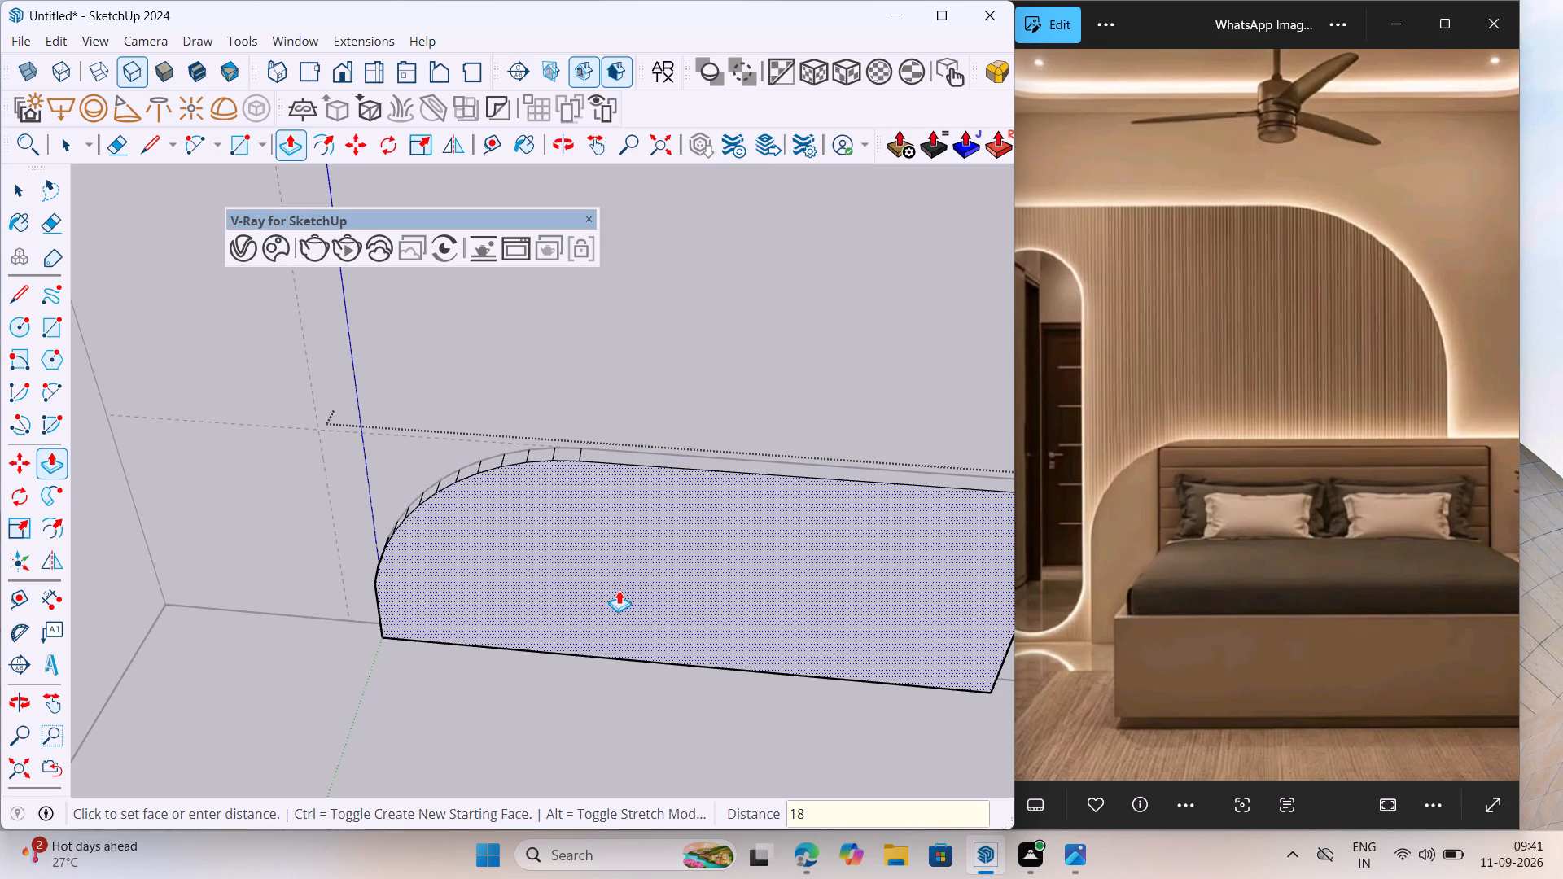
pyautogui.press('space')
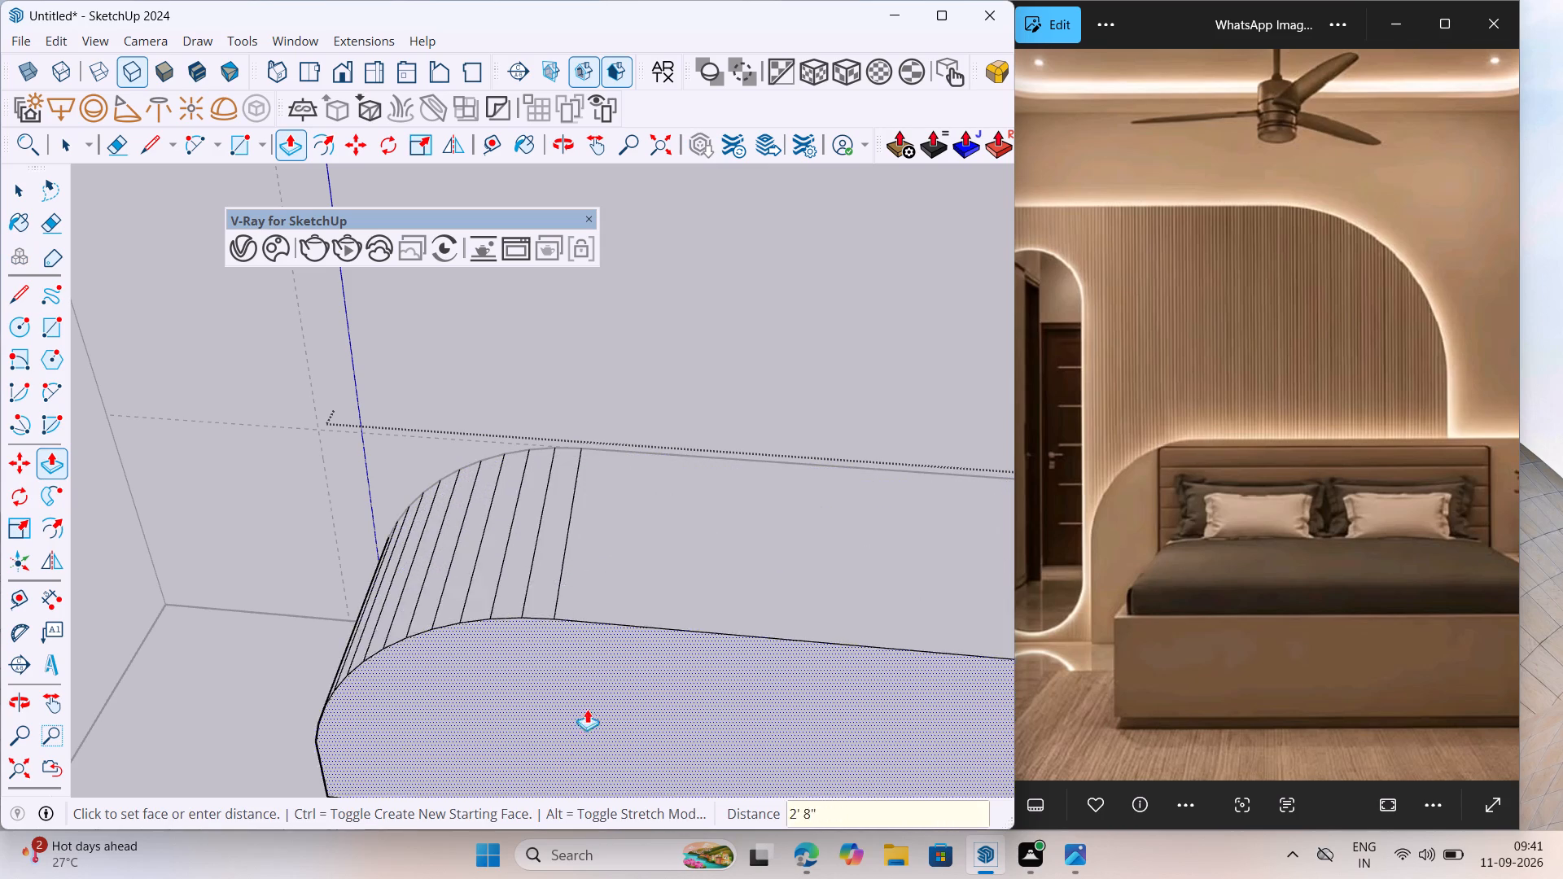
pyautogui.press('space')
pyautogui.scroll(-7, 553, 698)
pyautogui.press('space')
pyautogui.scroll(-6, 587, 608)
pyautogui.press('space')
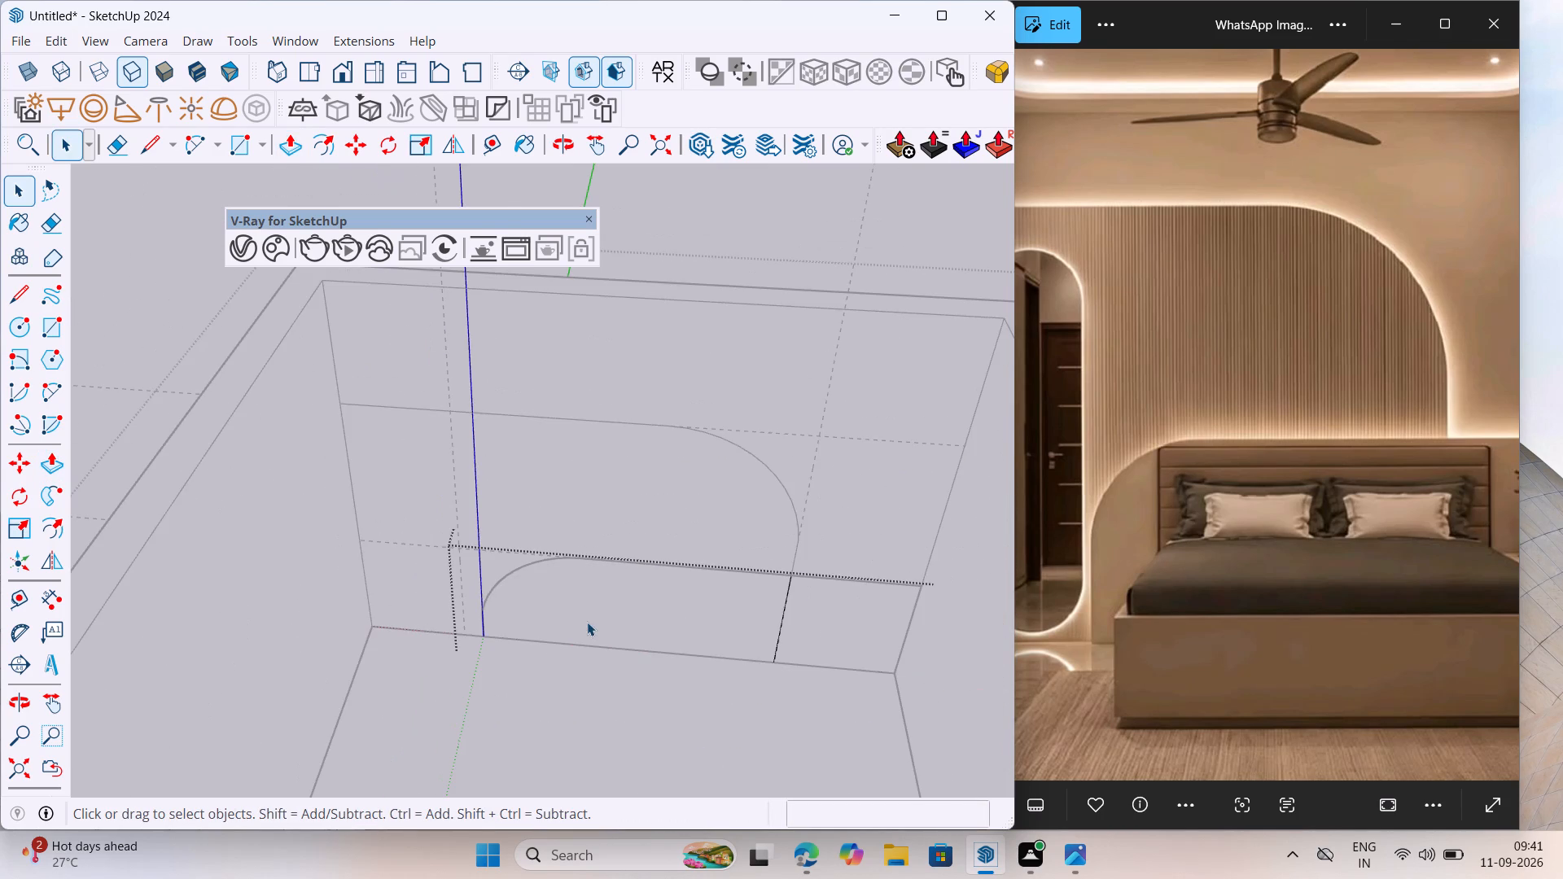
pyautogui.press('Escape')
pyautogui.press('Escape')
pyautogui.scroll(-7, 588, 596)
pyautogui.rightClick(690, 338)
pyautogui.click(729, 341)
# Inside the room's group, pull the large curved panel face on the back wall out 18 mm, then close the group.
pyautogui.scroll(5, 627, 500)
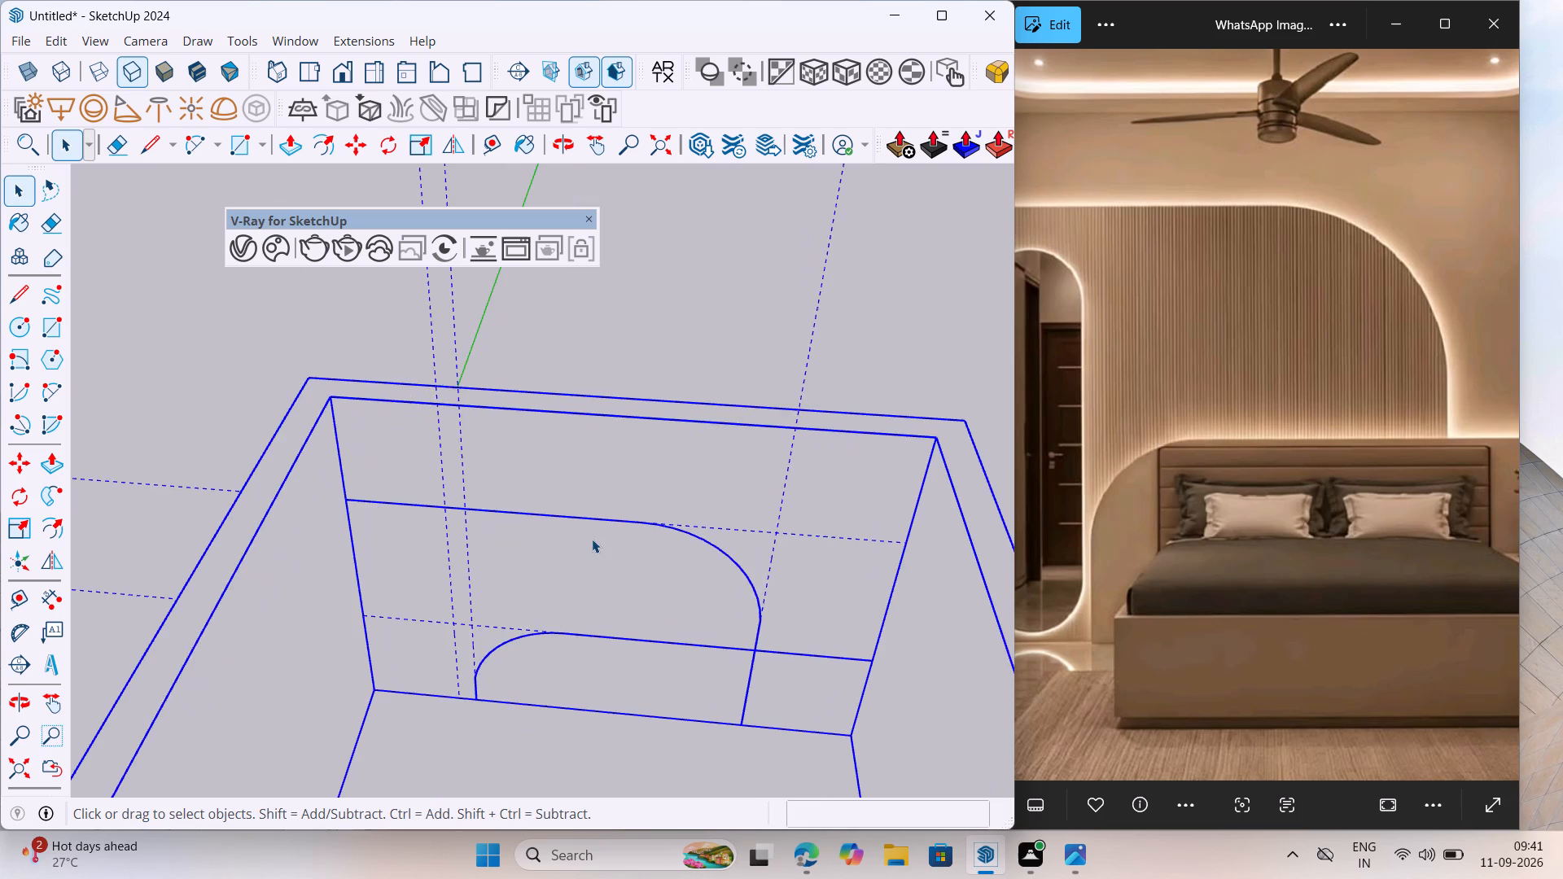
pyautogui.scroll(1, 592, 539)
pyautogui.tripleClick(593, 557)
pyautogui.click(589, 559)
pyautogui.scroll(1, 580, 571)
pyautogui.click(578, 571)
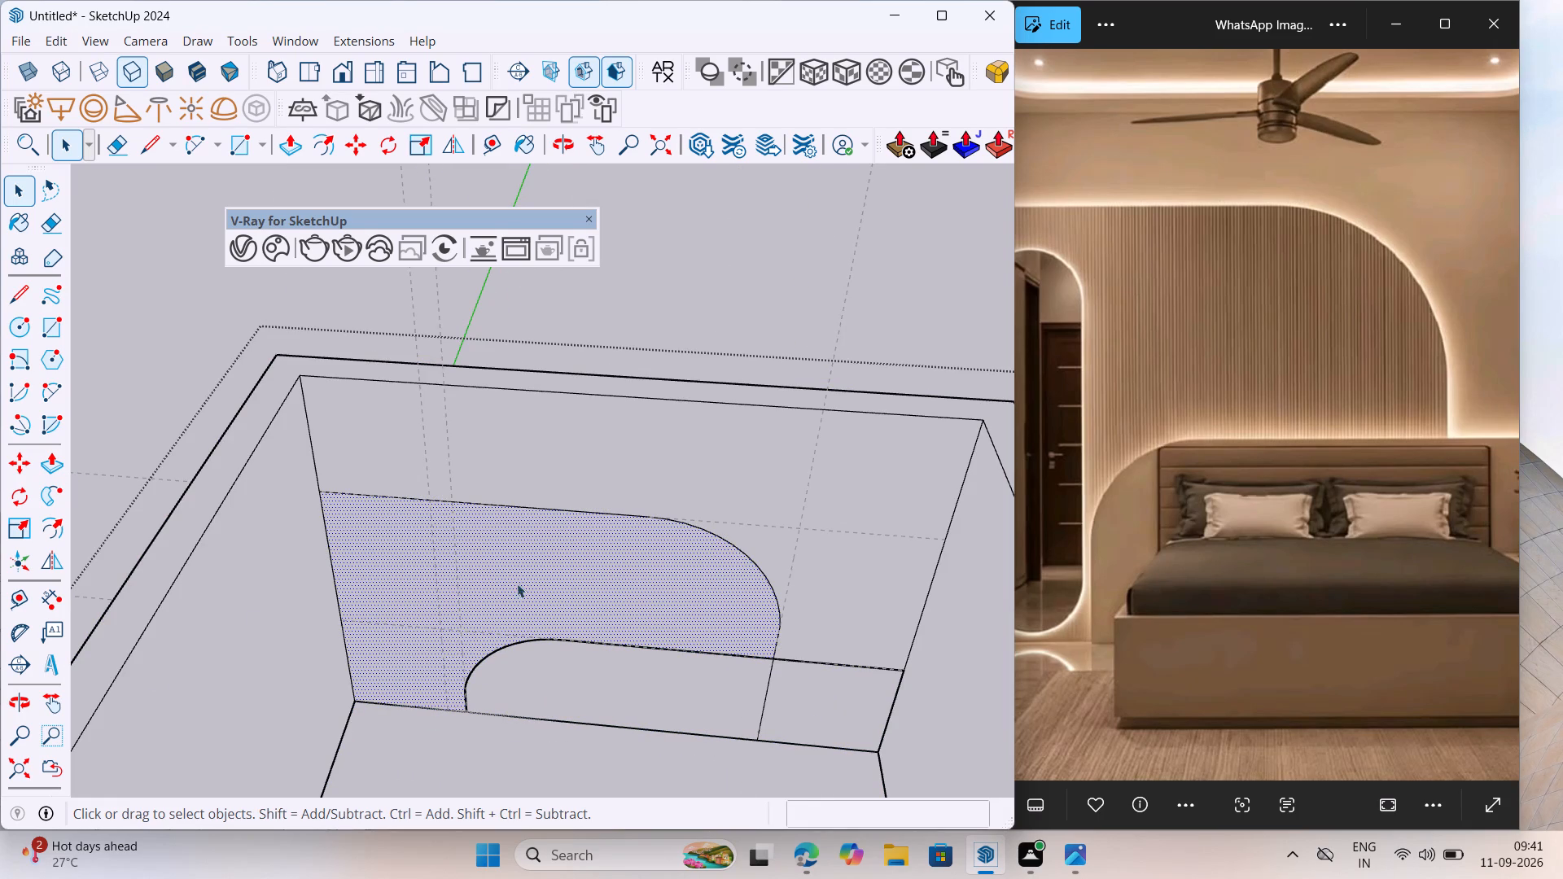
pyautogui.click(42, 469)
pyautogui.click(466, 593)
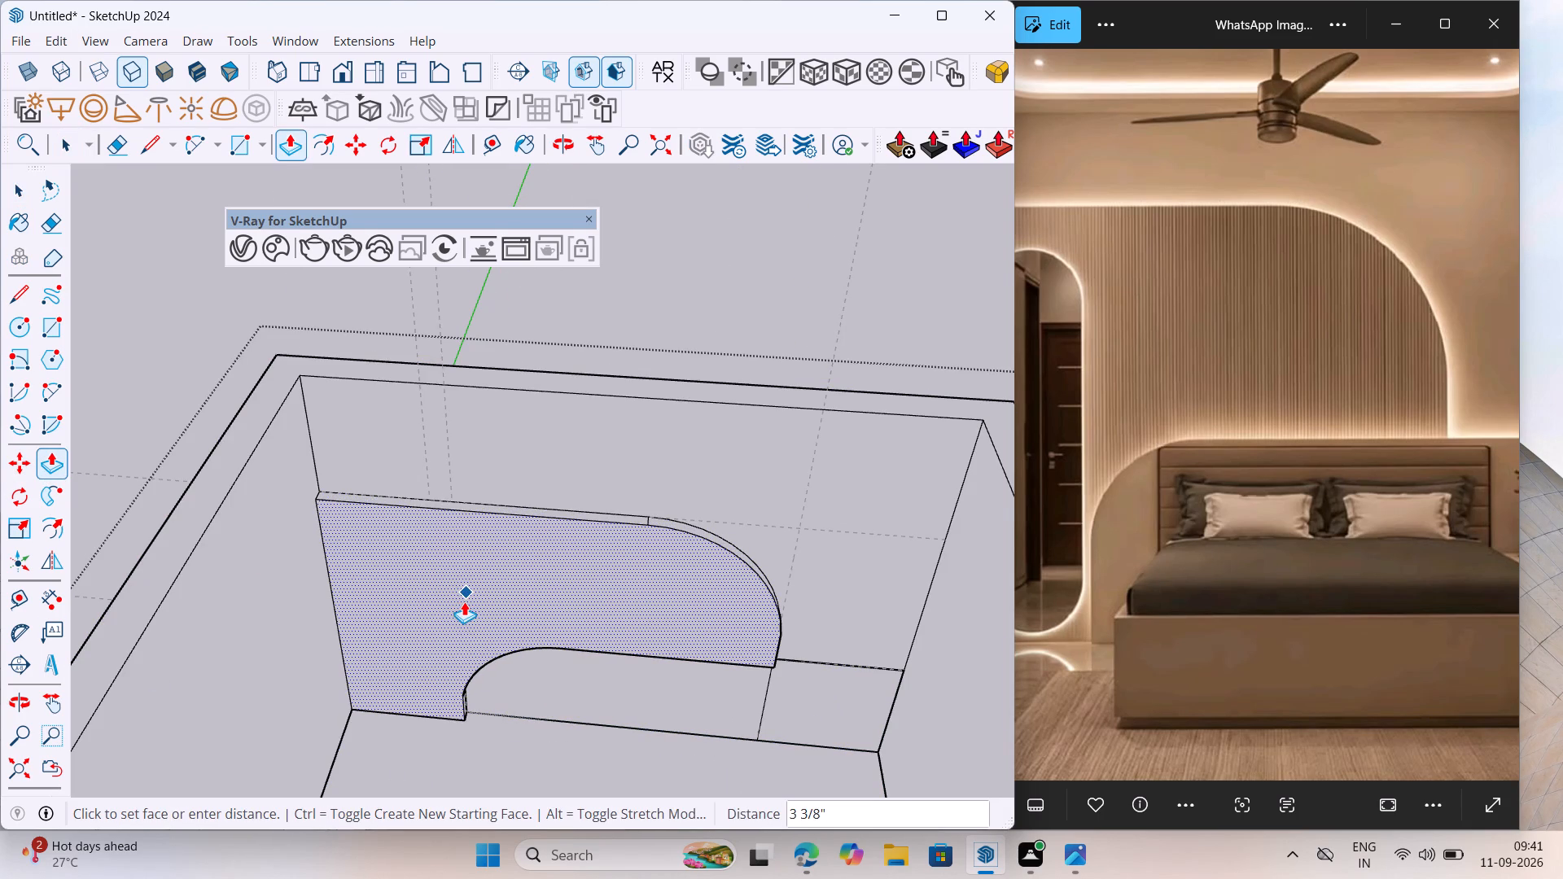
pyautogui.write('18mm')
pyautogui.press('Return')
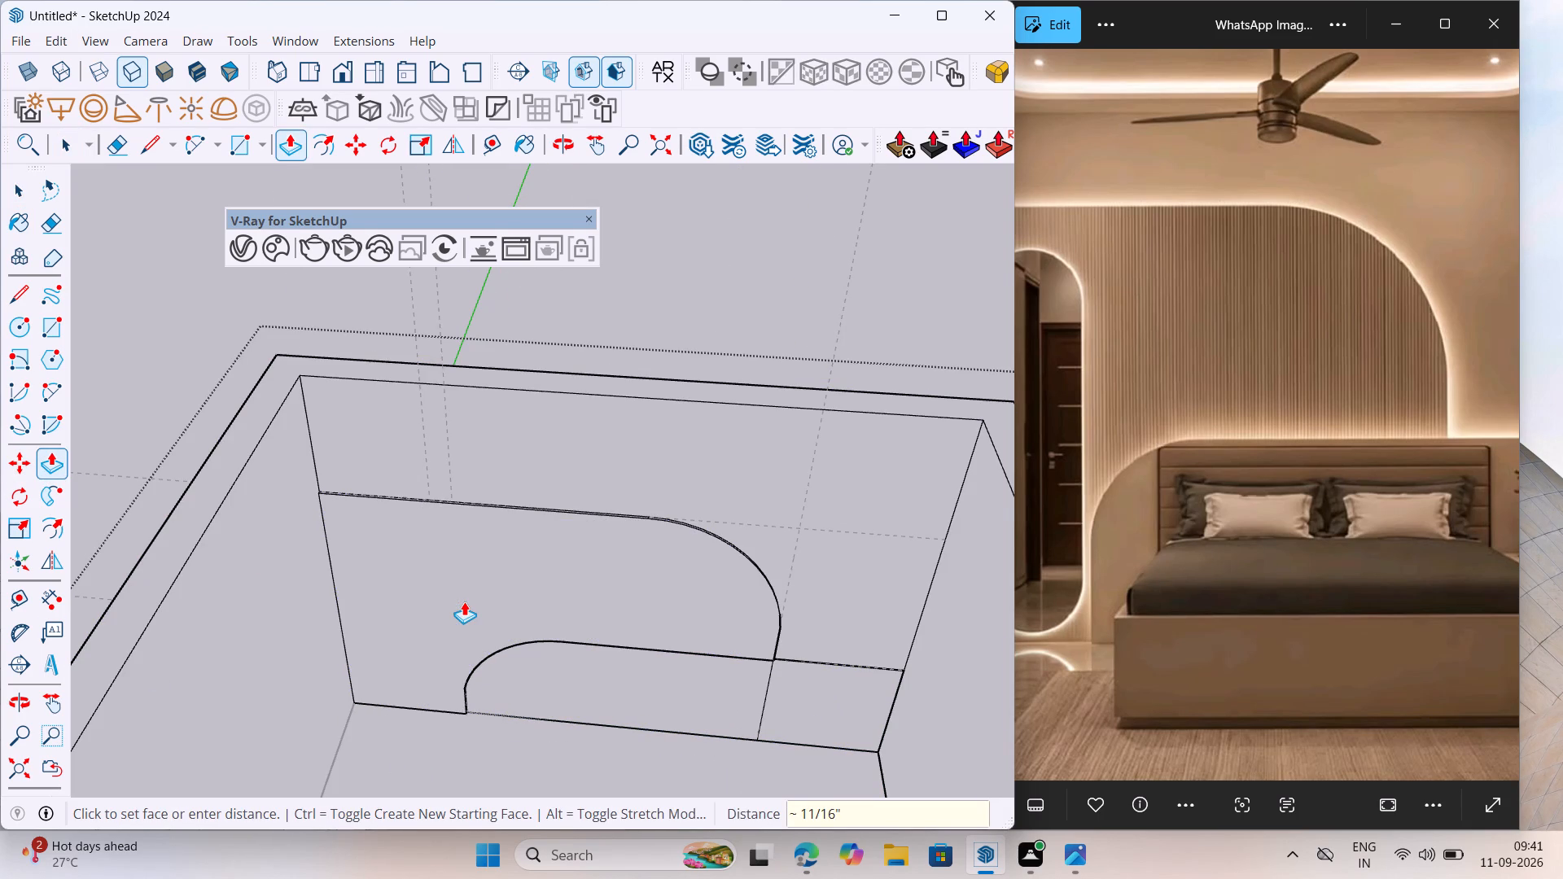
pyautogui.scroll(-4, 462, 588)
pyautogui.rightClick(637, 352)
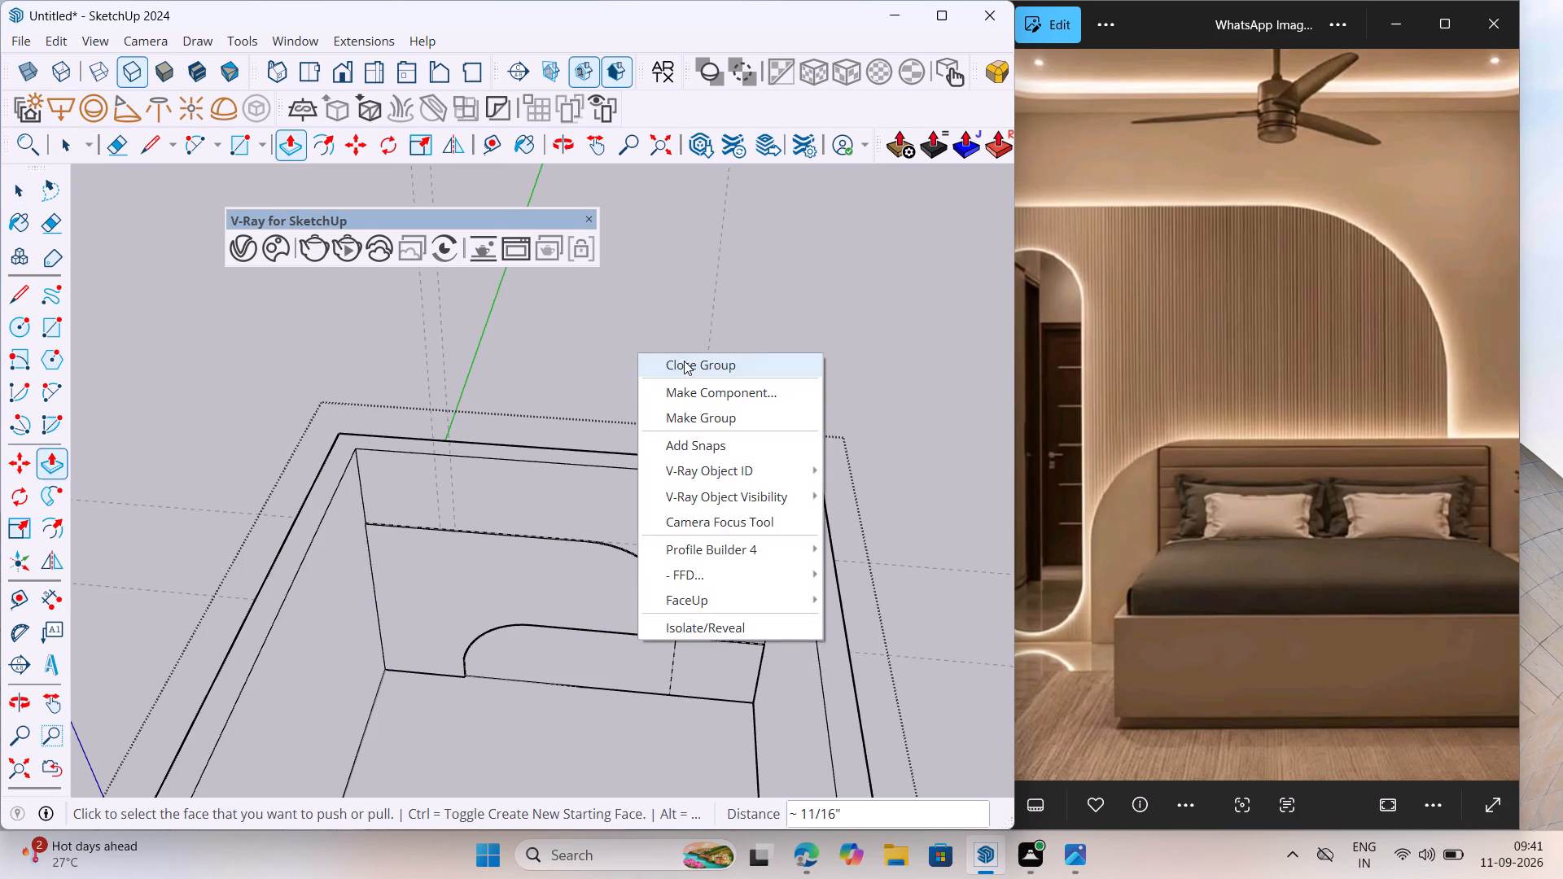
pyautogui.click(683, 361)
# Open the headboard group and pull its rounded main face out 36 mm.
pyautogui.scroll(5, 595, 663)
pyautogui.press('space')
pyautogui.scroll(8, 454, 640)
pyautogui.doubleClick(501, 650)
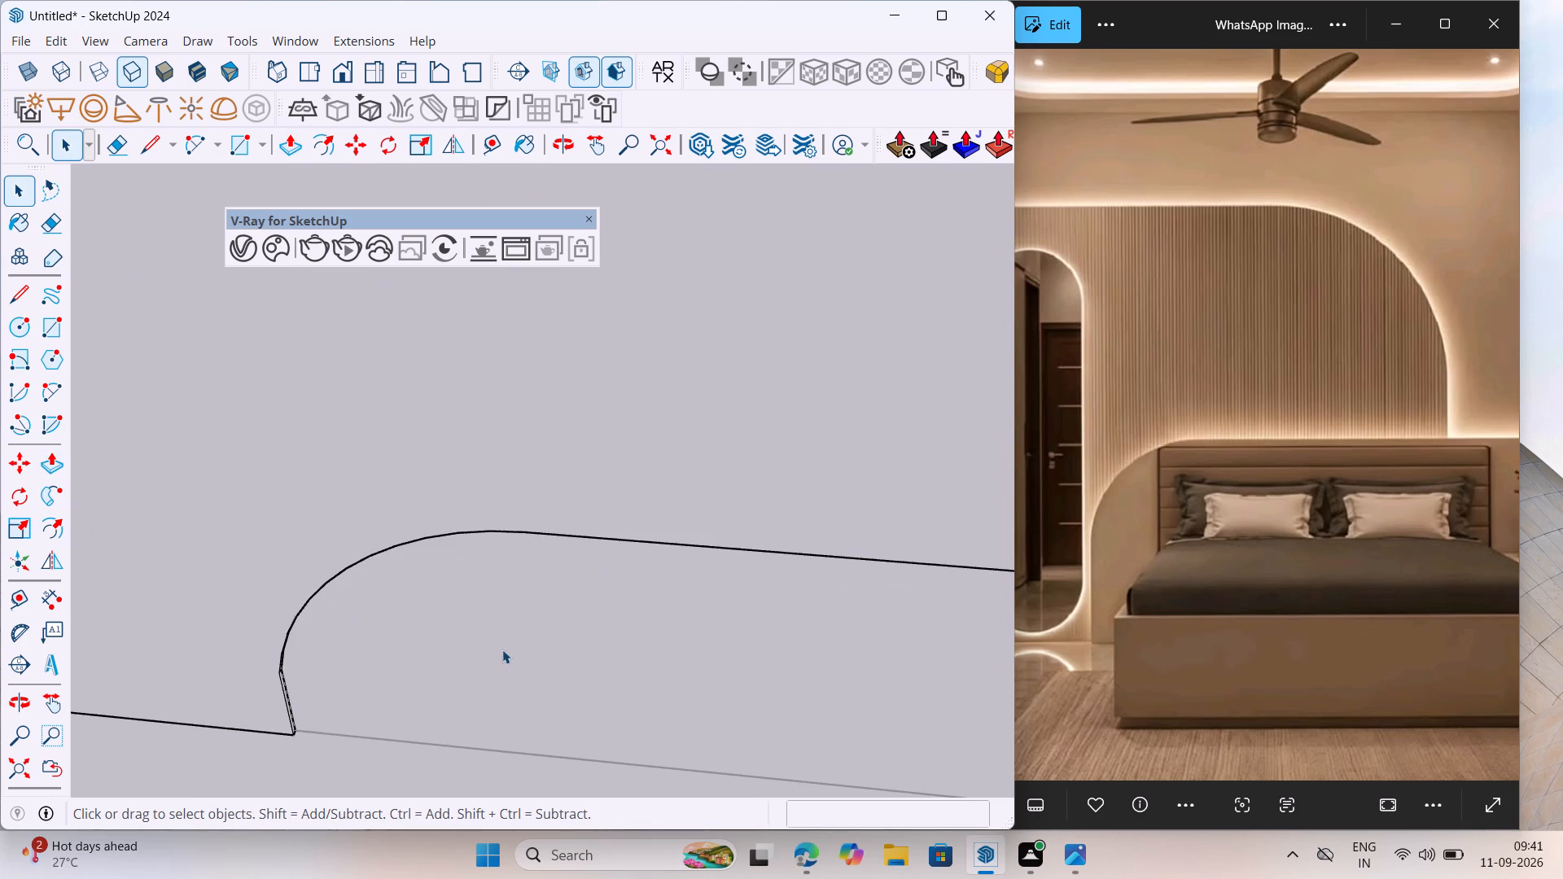
pyautogui.tripleClick(505, 649)
pyautogui.scroll(-16, 459, 601)
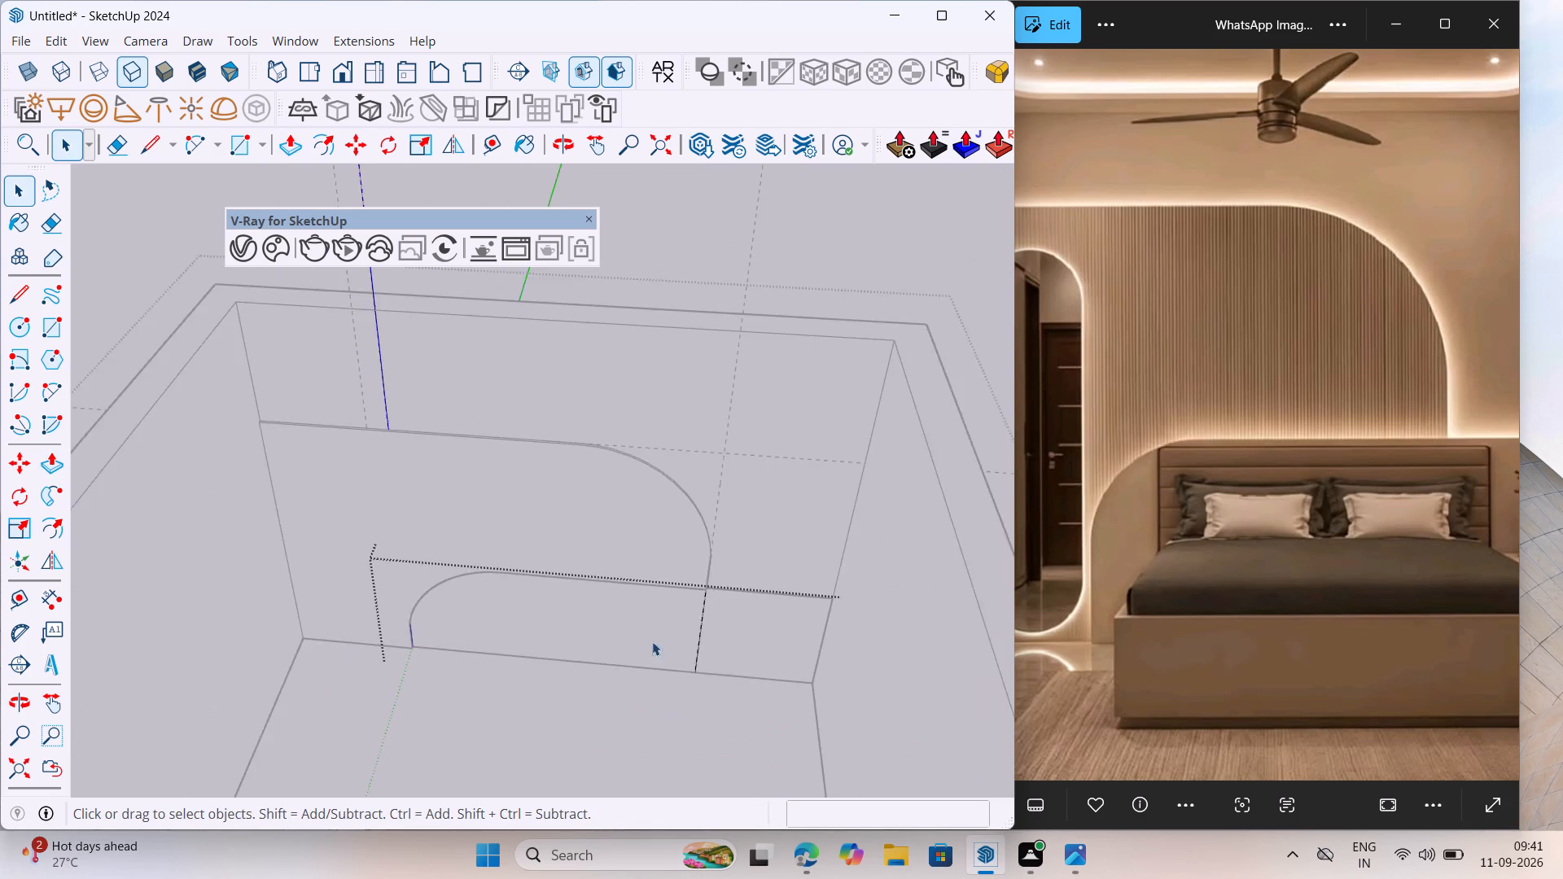
pyautogui.moveTo(652, 641); pyautogui.dragTo(692, 574, button='middle')
pyautogui.scroll(8, 676, 622)
pyautogui.click(655, 644)
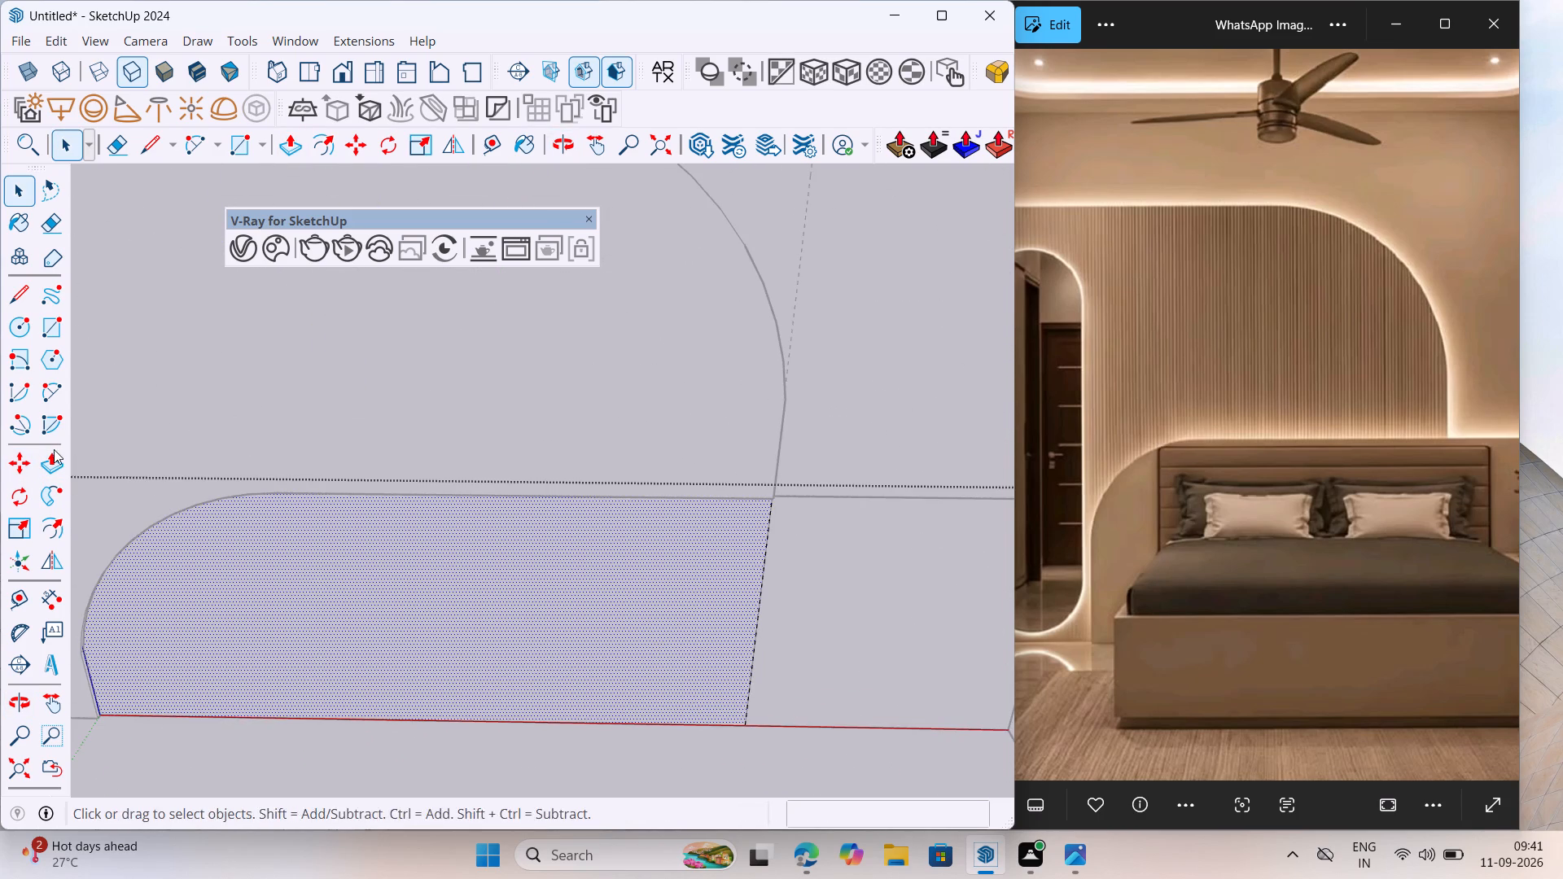
pyautogui.click(54, 456)
pyautogui.click(340, 547)
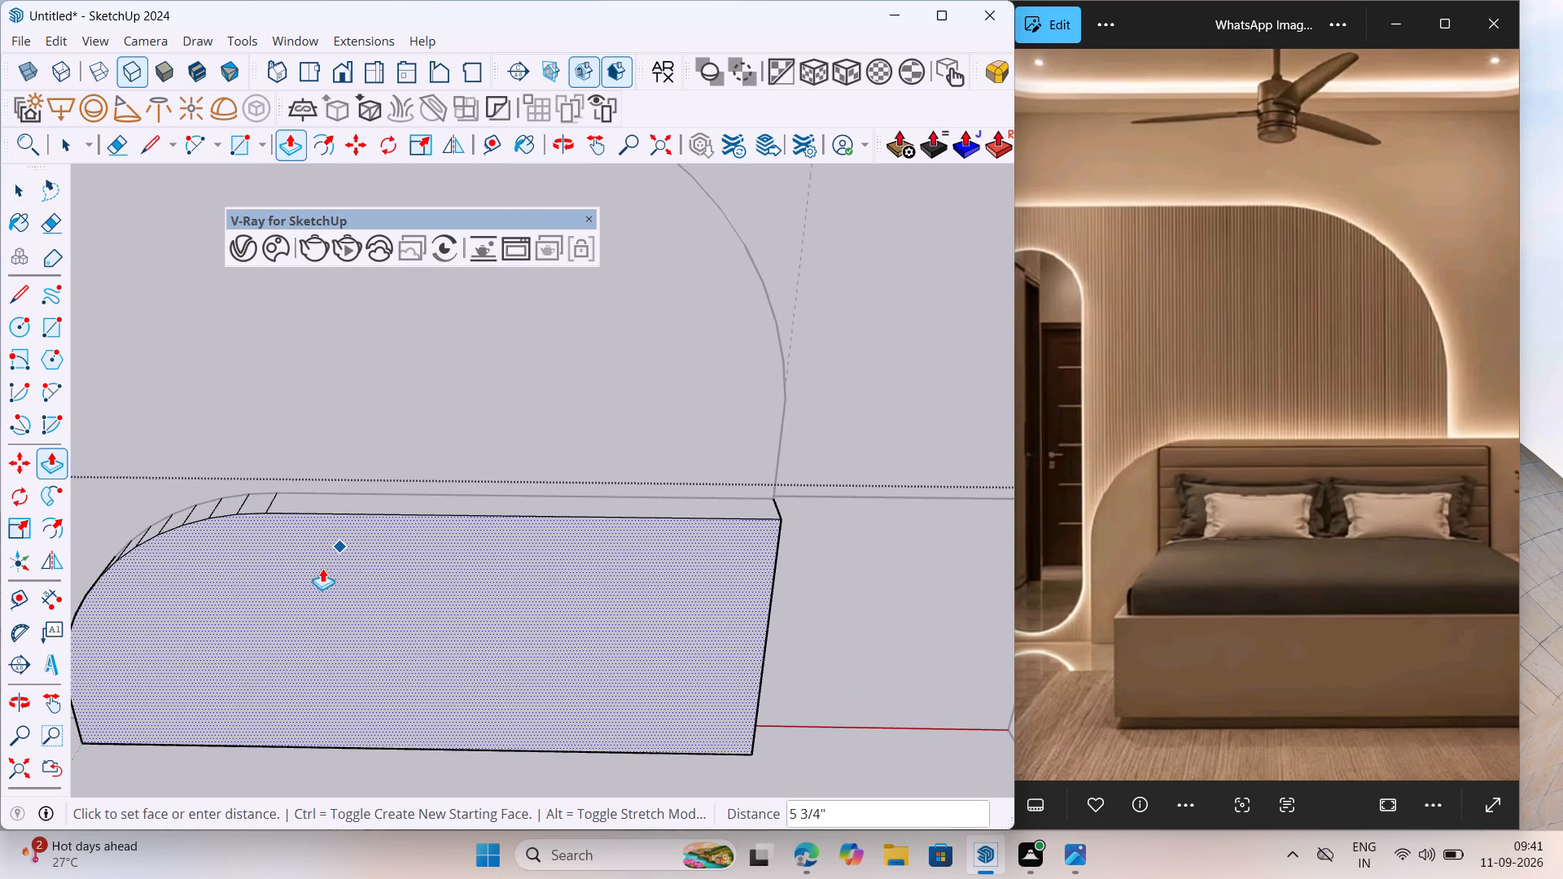
pyautogui.write('36m')
pyautogui.press('m')
pyautogui.press('Return')
# Pull the lower corner face beside the headboard out by the same 36 mm.
pyautogui.scroll(-7, 411, 576)
pyautogui.press('space')
pyautogui.click(659, 600)
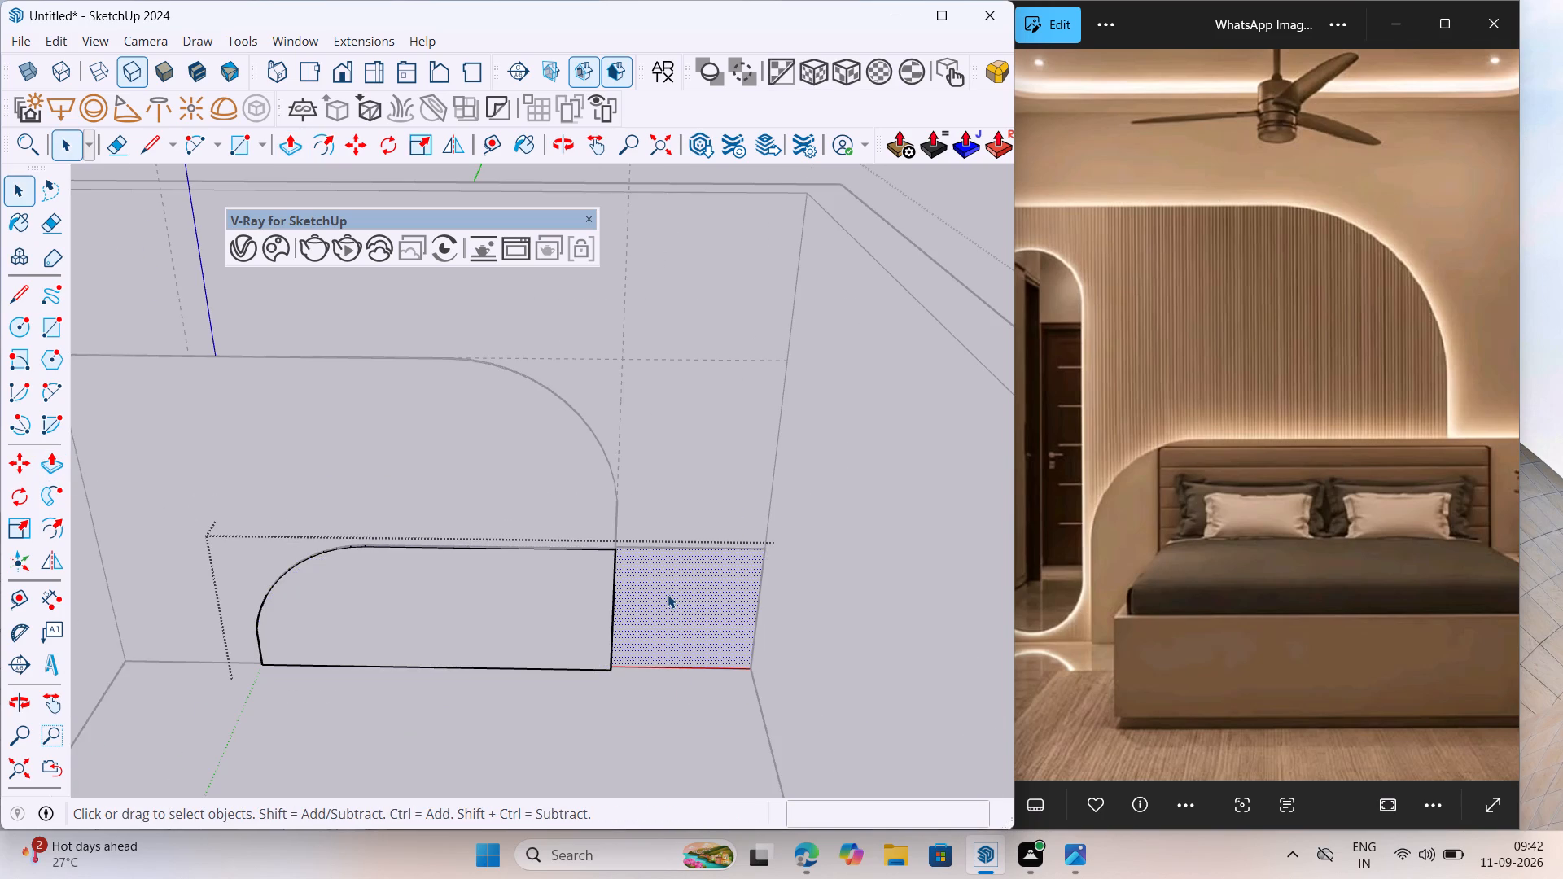
pyautogui.doubleClick(668, 594)
pyautogui.click(55, 466)
pyautogui.doubleClick(673, 605)
# Delete the vertical seam edge between the headboard panel's two front faces.
pyautogui.scroll(7, 623, 572)
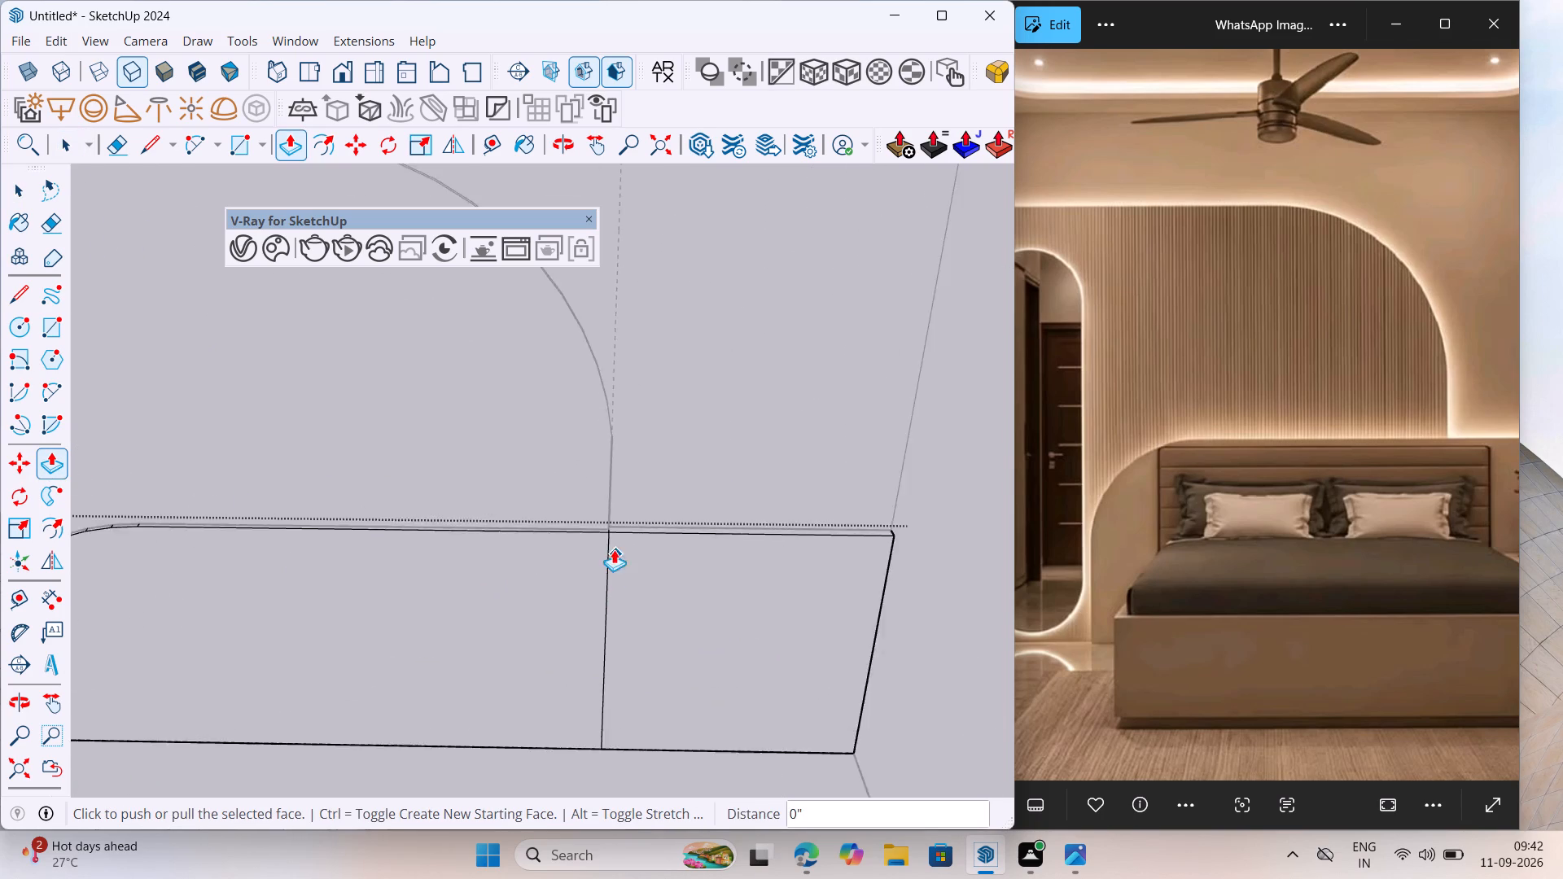
pyautogui.scroll(-7, 613, 547)
pyautogui.scroll(20, 596, 525)
pyautogui.scroll(3, 596, 525)
pyautogui.moveTo(628, 580); pyautogui.dragTo(468, 649, button='middle')
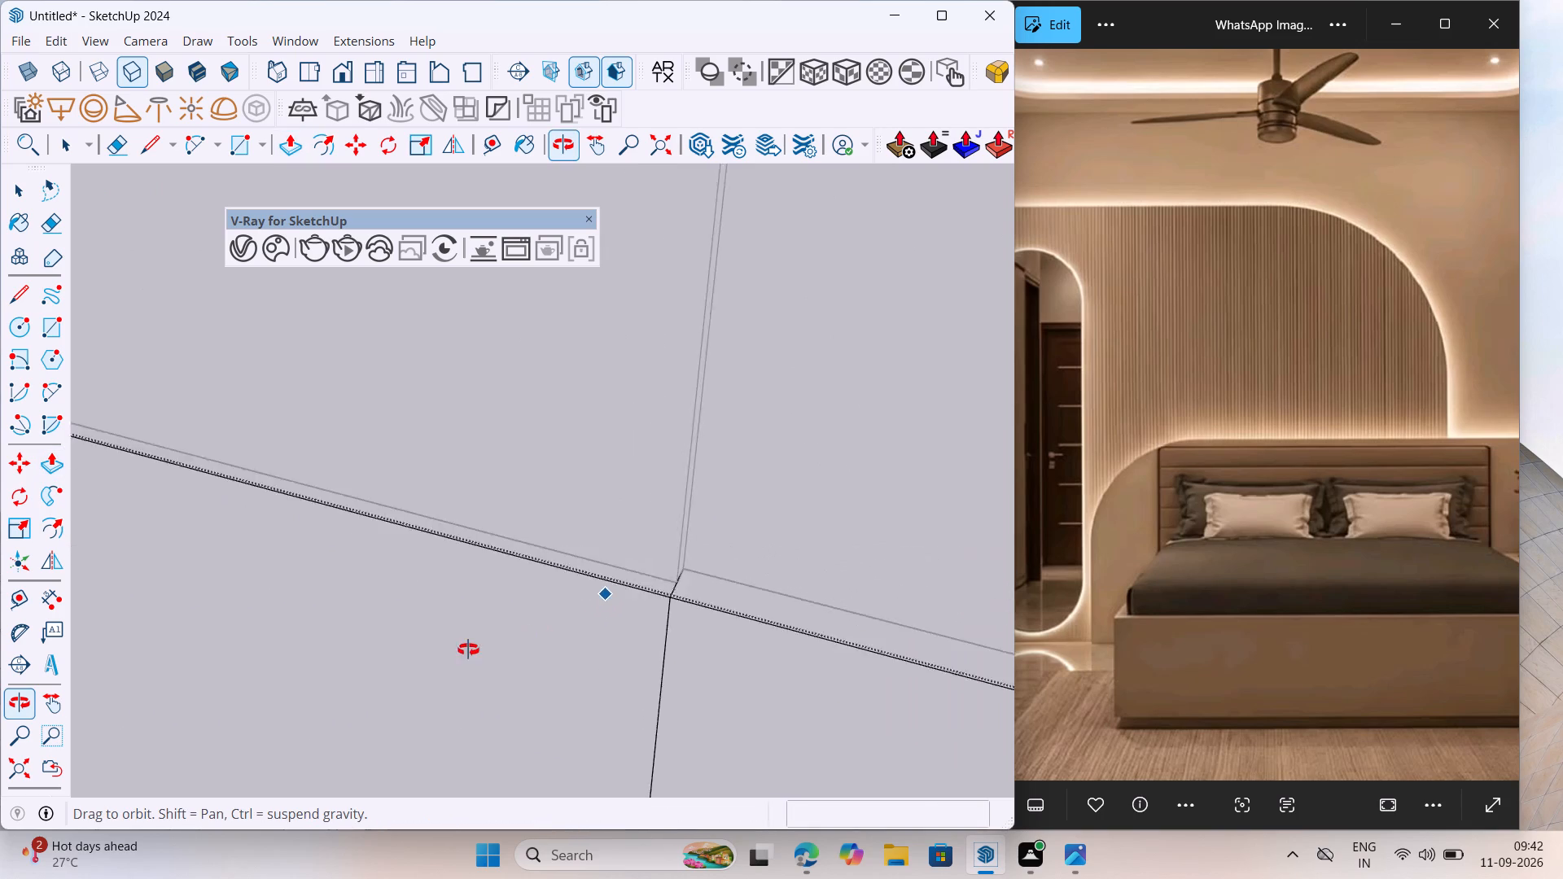
pyautogui.moveTo(468, 649); pyautogui.dragTo(633, 669, button='middle')
pyautogui.scroll(-8, 629, 549)
pyautogui.press('space')
pyautogui.click(676, 619)
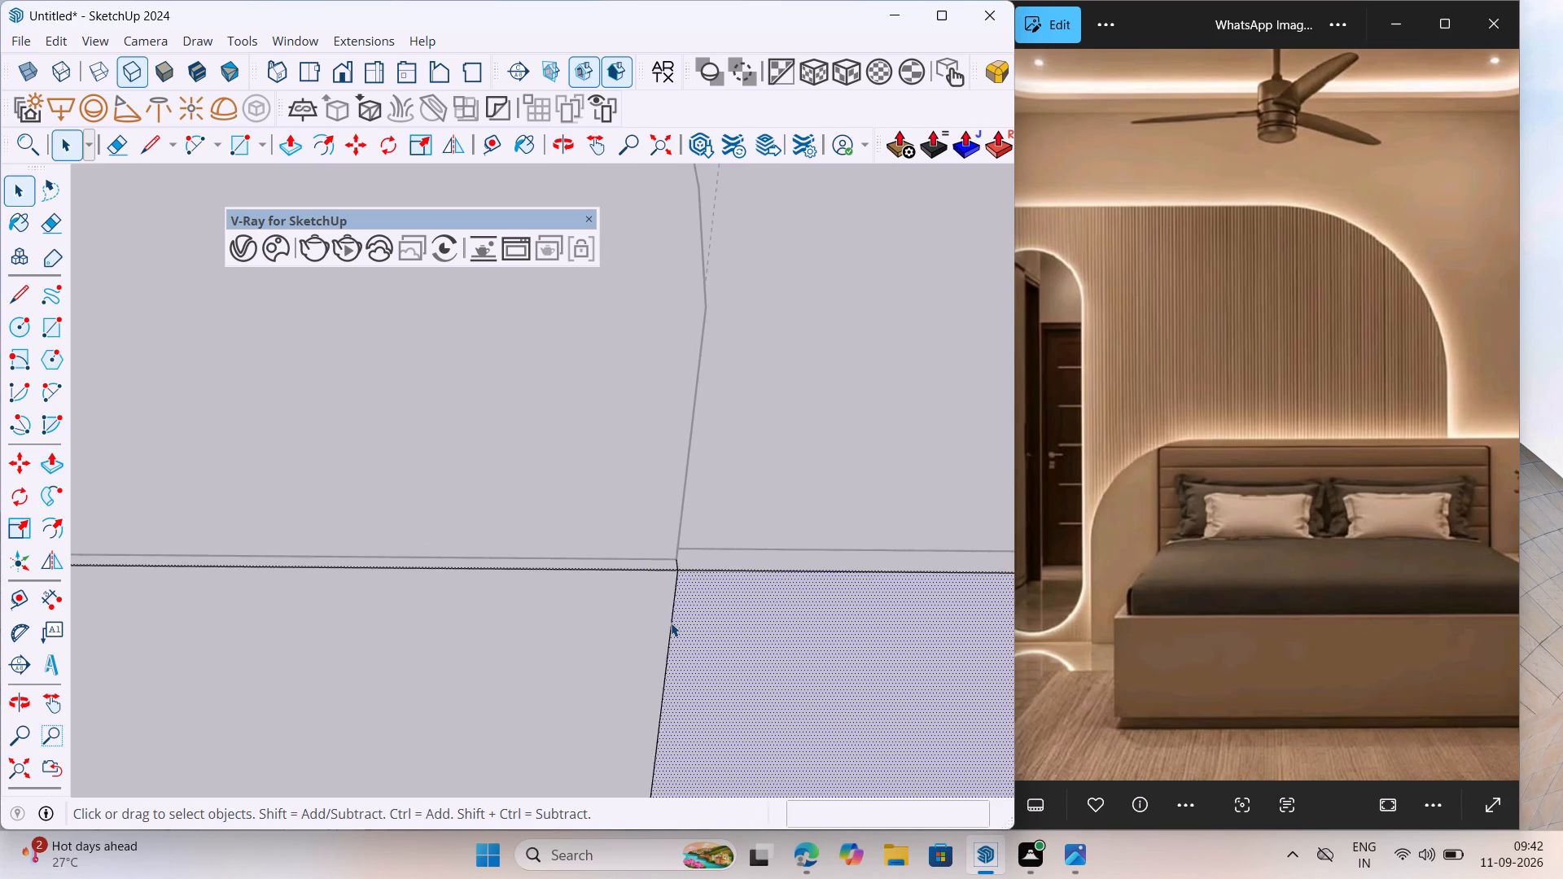
pyautogui.click(671, 623)
pyautogui.press('Delete')
pyautogui.scroll(12, 668, 582)
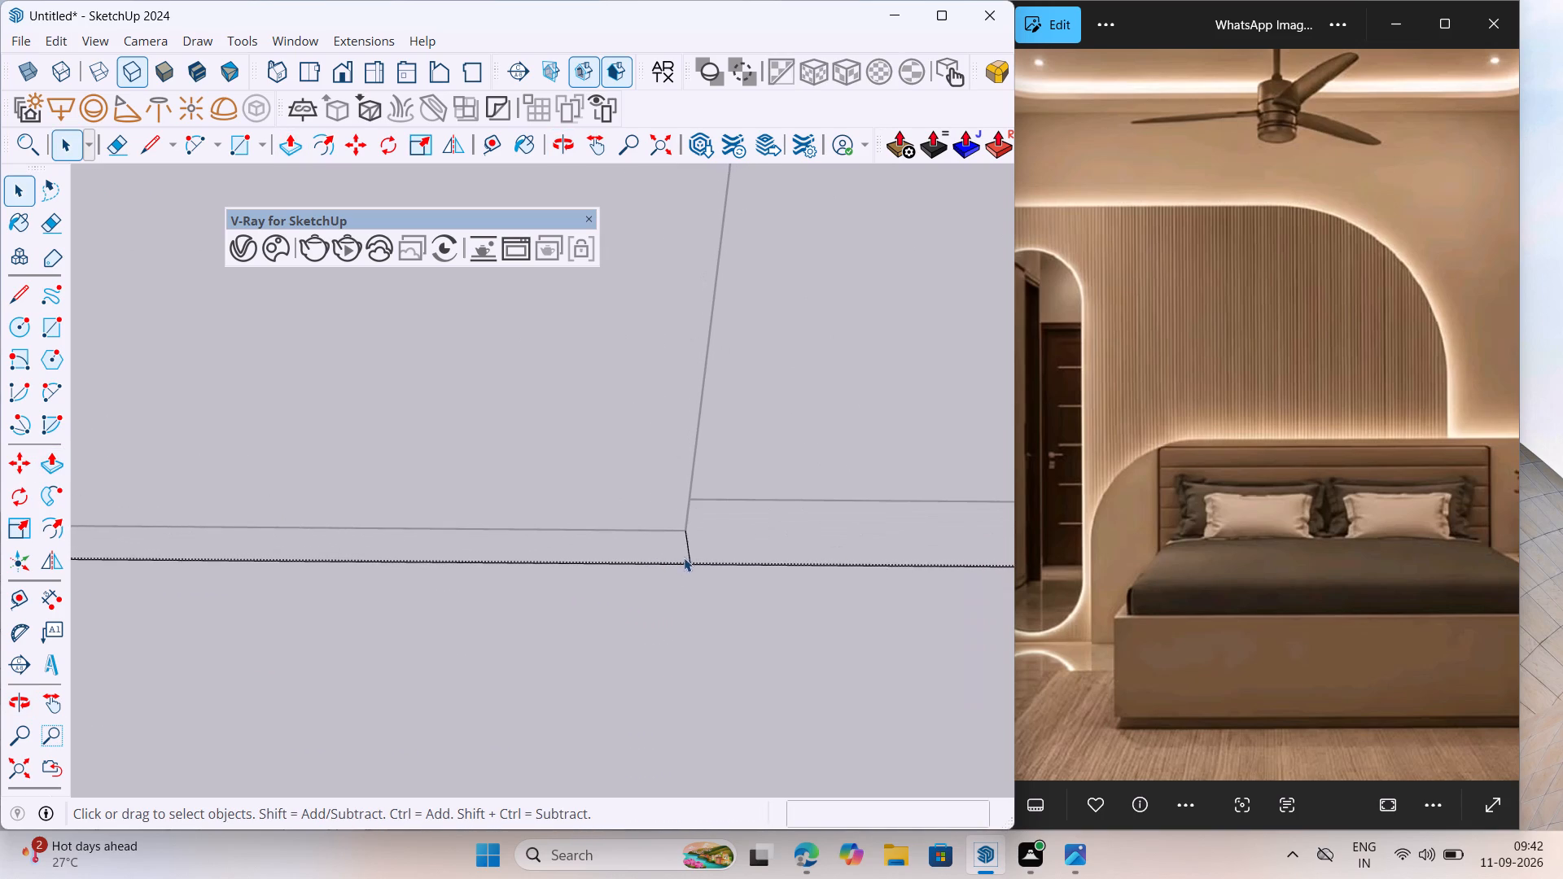
# Delete the short leftover seam edge across the headboard panel's top thickness, then close the group.
pyautogui.click(686, 546)
pyautogui.press('Delete')
pyautogui.scroll(-20, 674, 549)
pyautogui.scroll(-11, 674, 549)
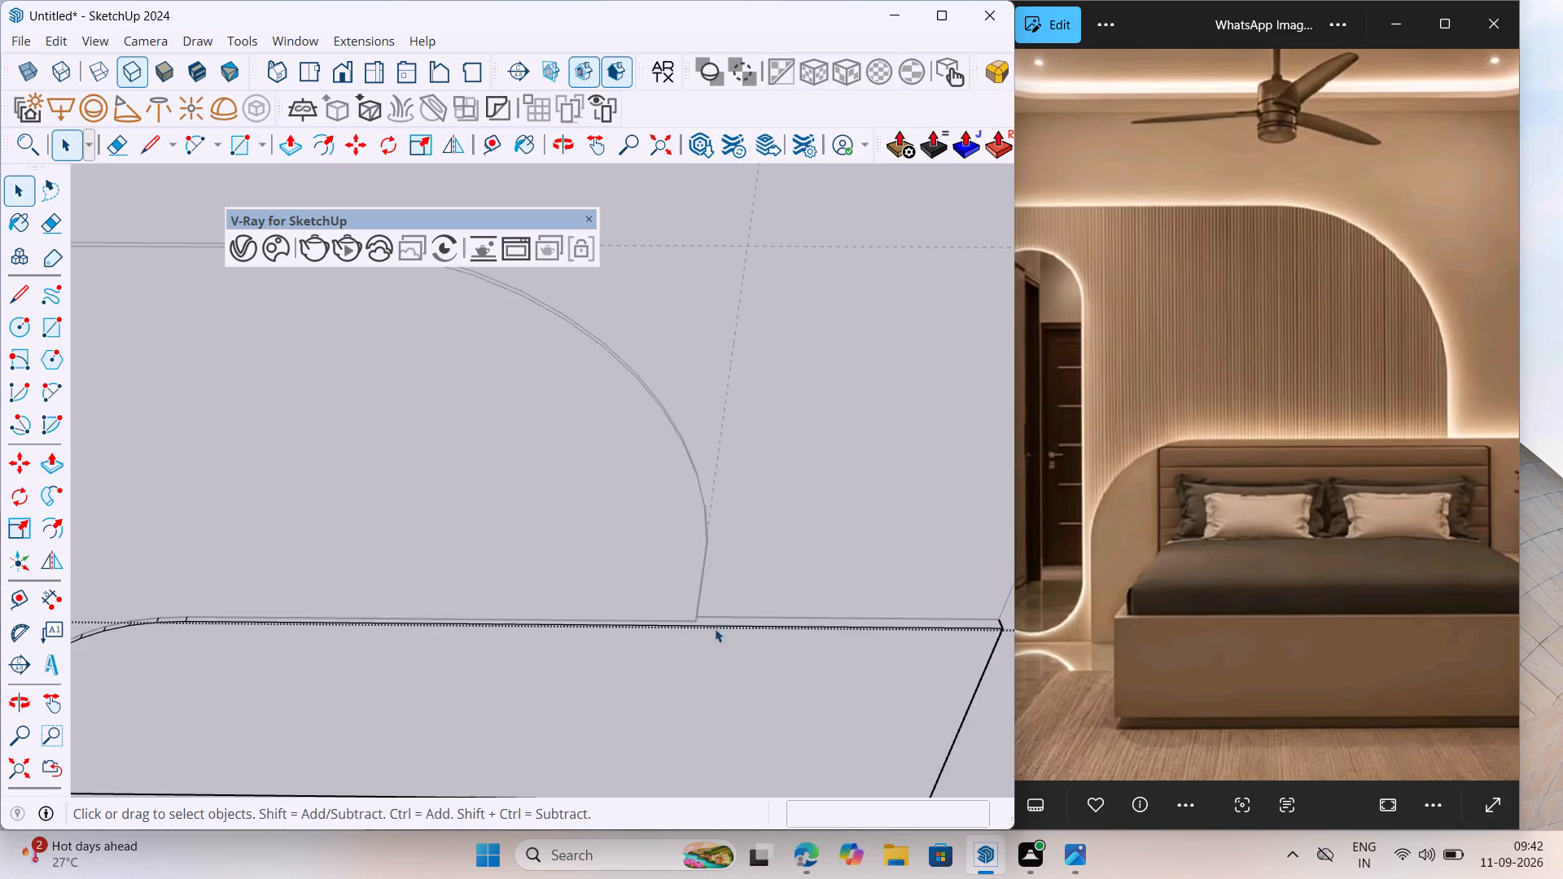
pyautogui.scroll(-20, 715, 628)
pyautogui.scroll(-3, 715, 628)
pyautogui.rightClick(761, 360)
pyautogui.click(795, 368)
pyautogui.rightClick(796, 359)
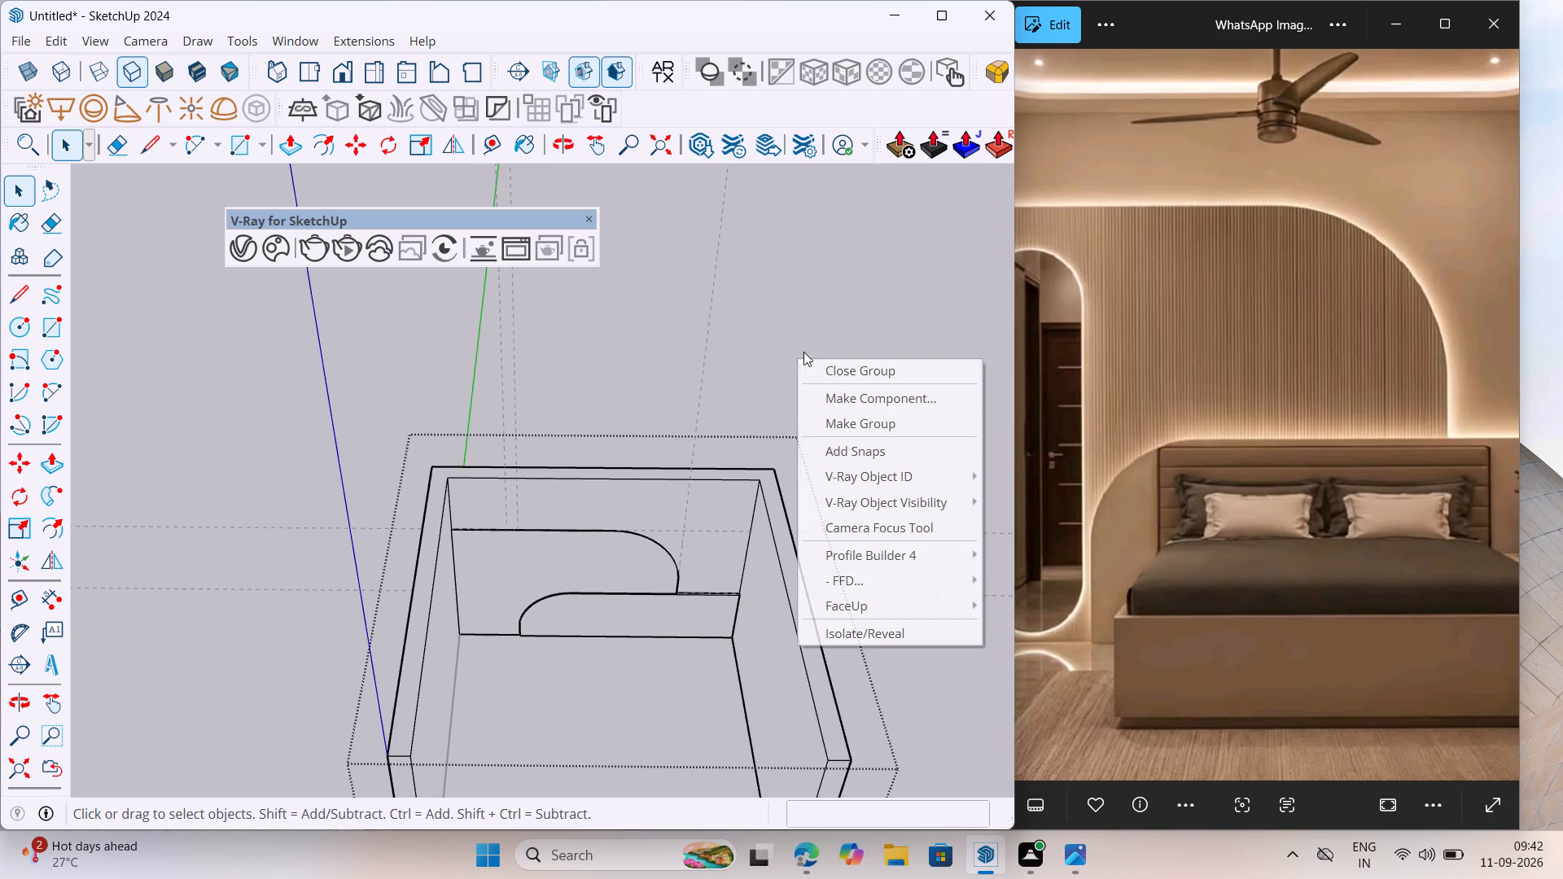
pyautogui.click(812, 308)
pyautogui.rightClick(829, 342)
pyautogui.click(875, 308)
# Switch the model's display style to Shaded so the room's faces show shading without textures.
pyautogui.moveTo(671, 631); pyautogui.dragTo(688, 500, button='middle')
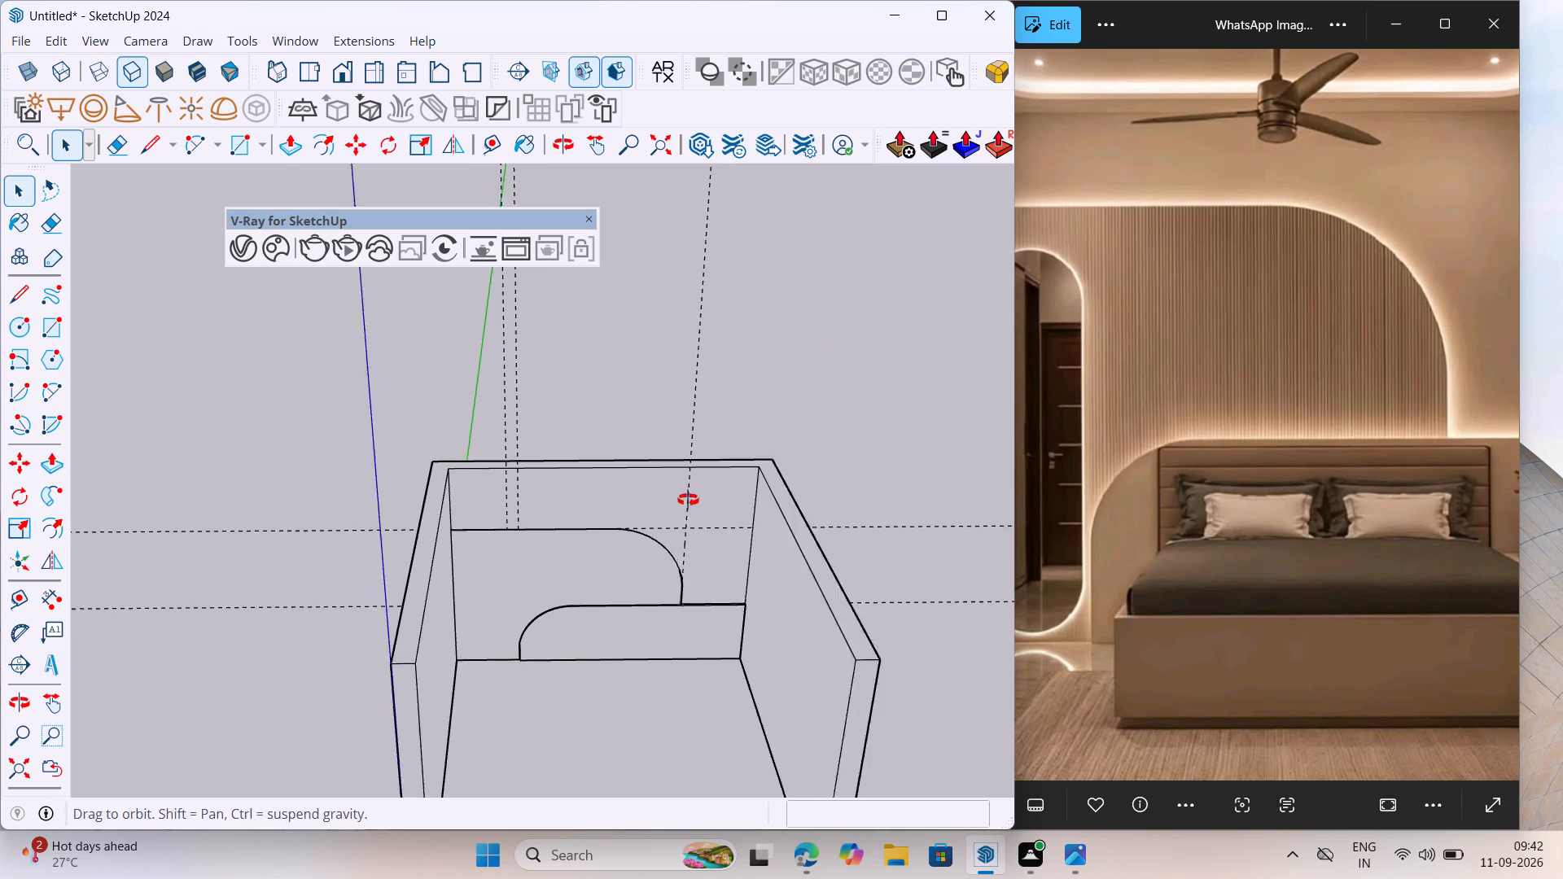
pyautogui.moveTo(688, 500); pyautogui.dragTo(689, 497, button='middle')
pyautogui.scroll(7, 628, 606)
pyautogui.scroll(-12, 561, 492)
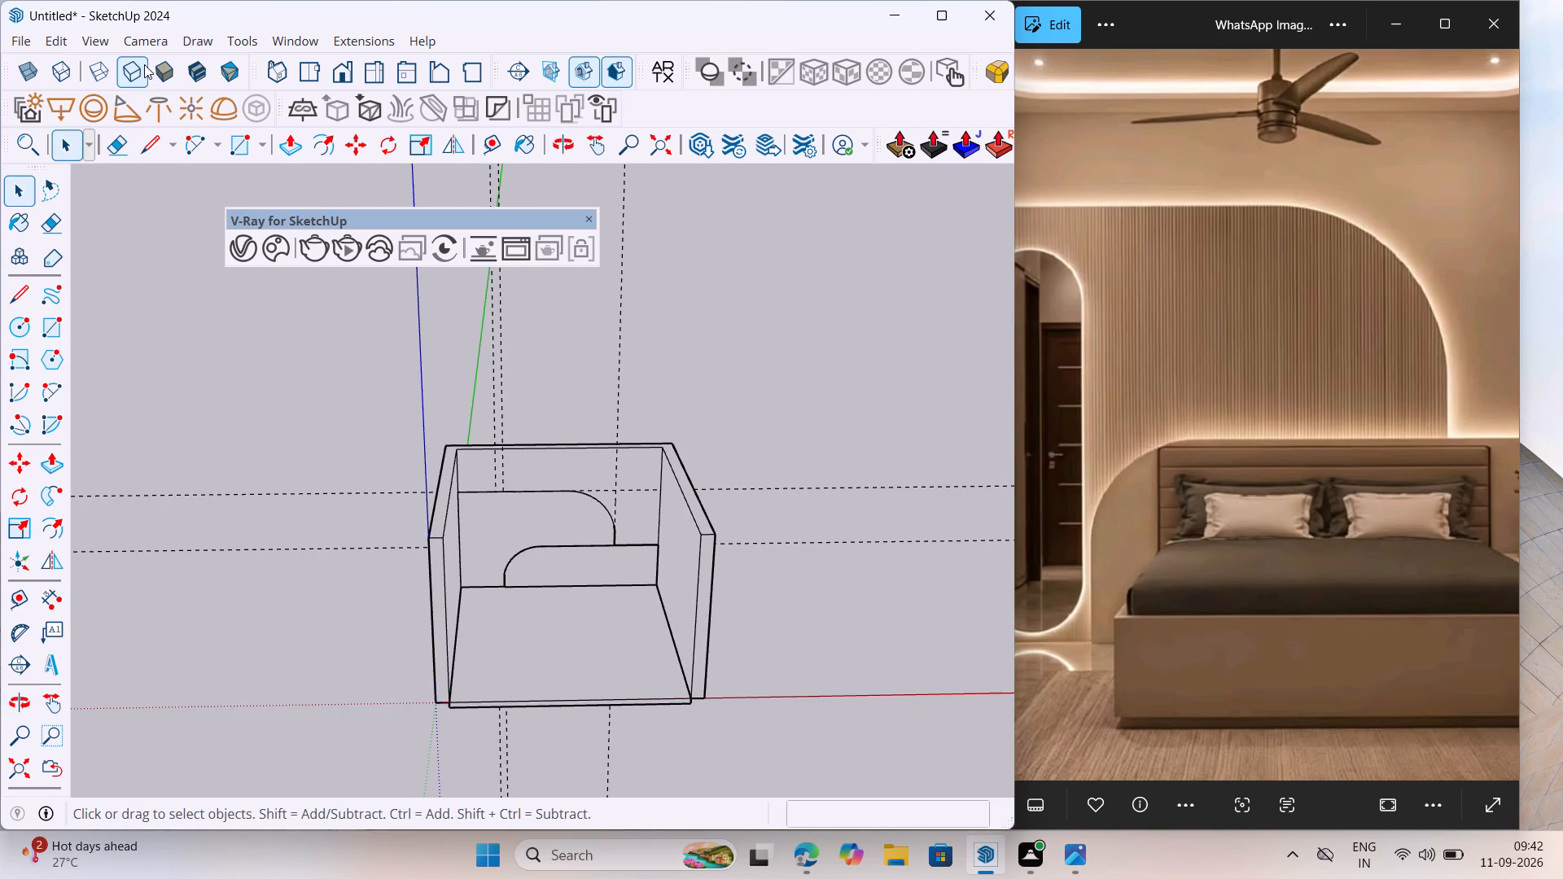
pyautogui.click(138, 66)
pyautogui.click(135, 67)
pyautogui.click(162, 66)
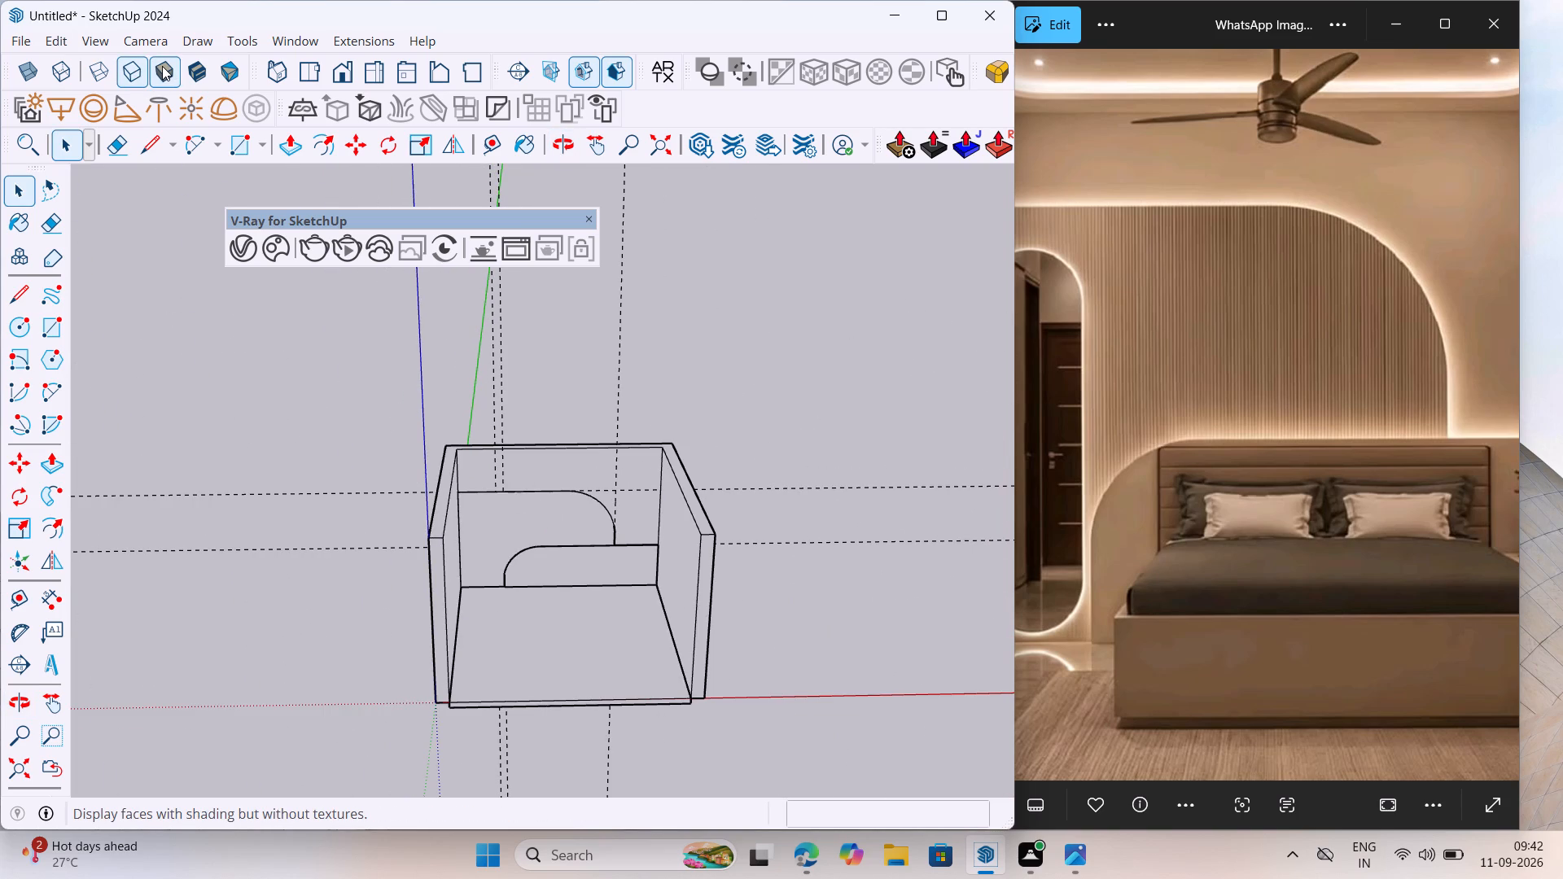
pyautogui.click(186, 78)
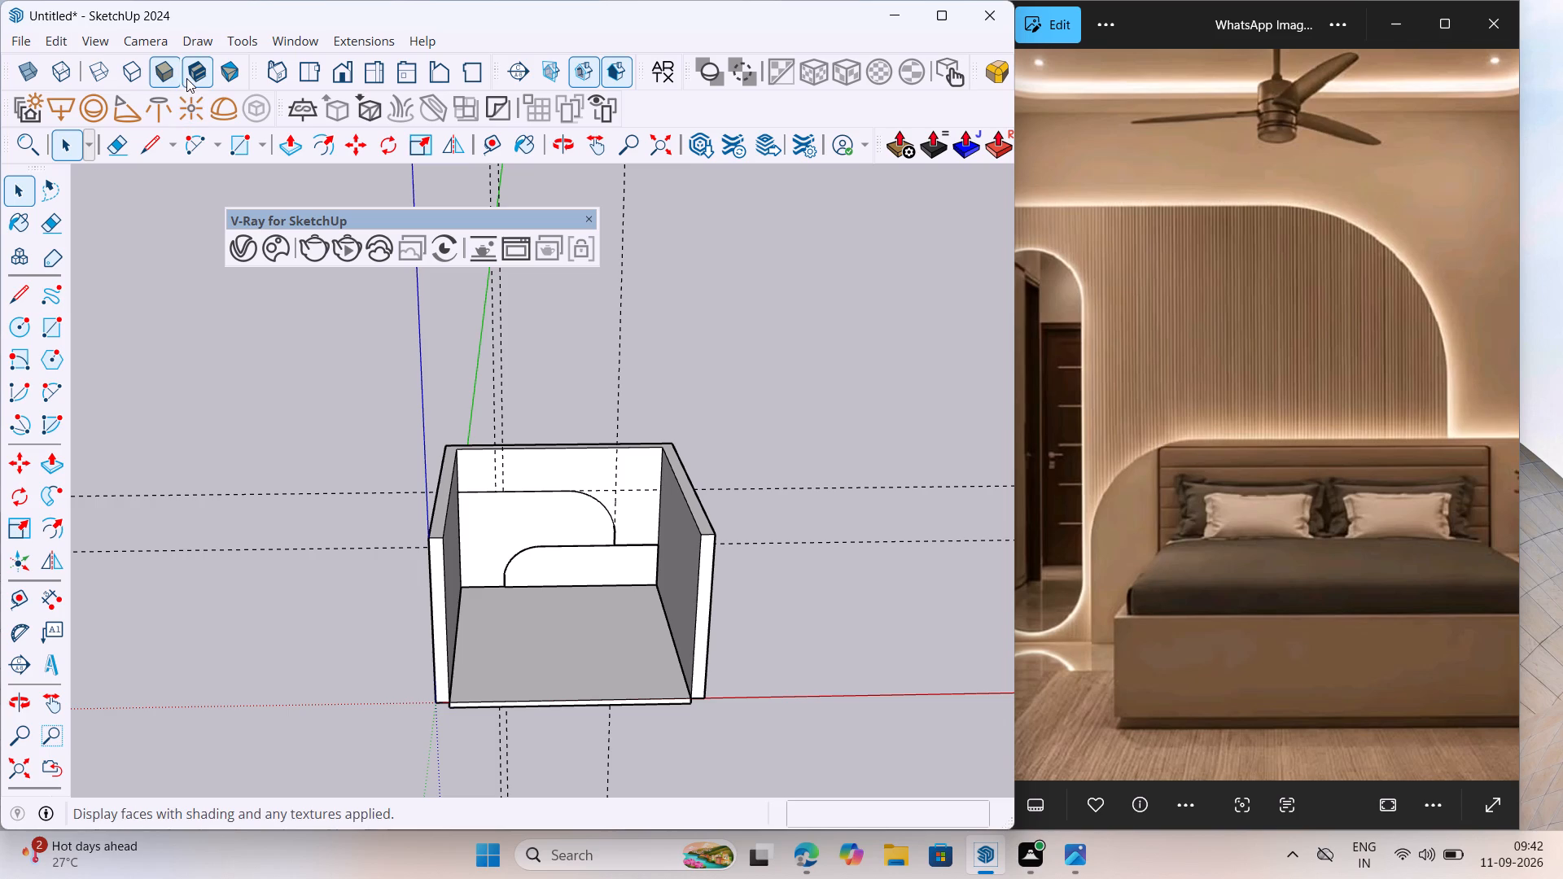
pyautogui.click(194, 74)
pyautogui.click(221, 68)
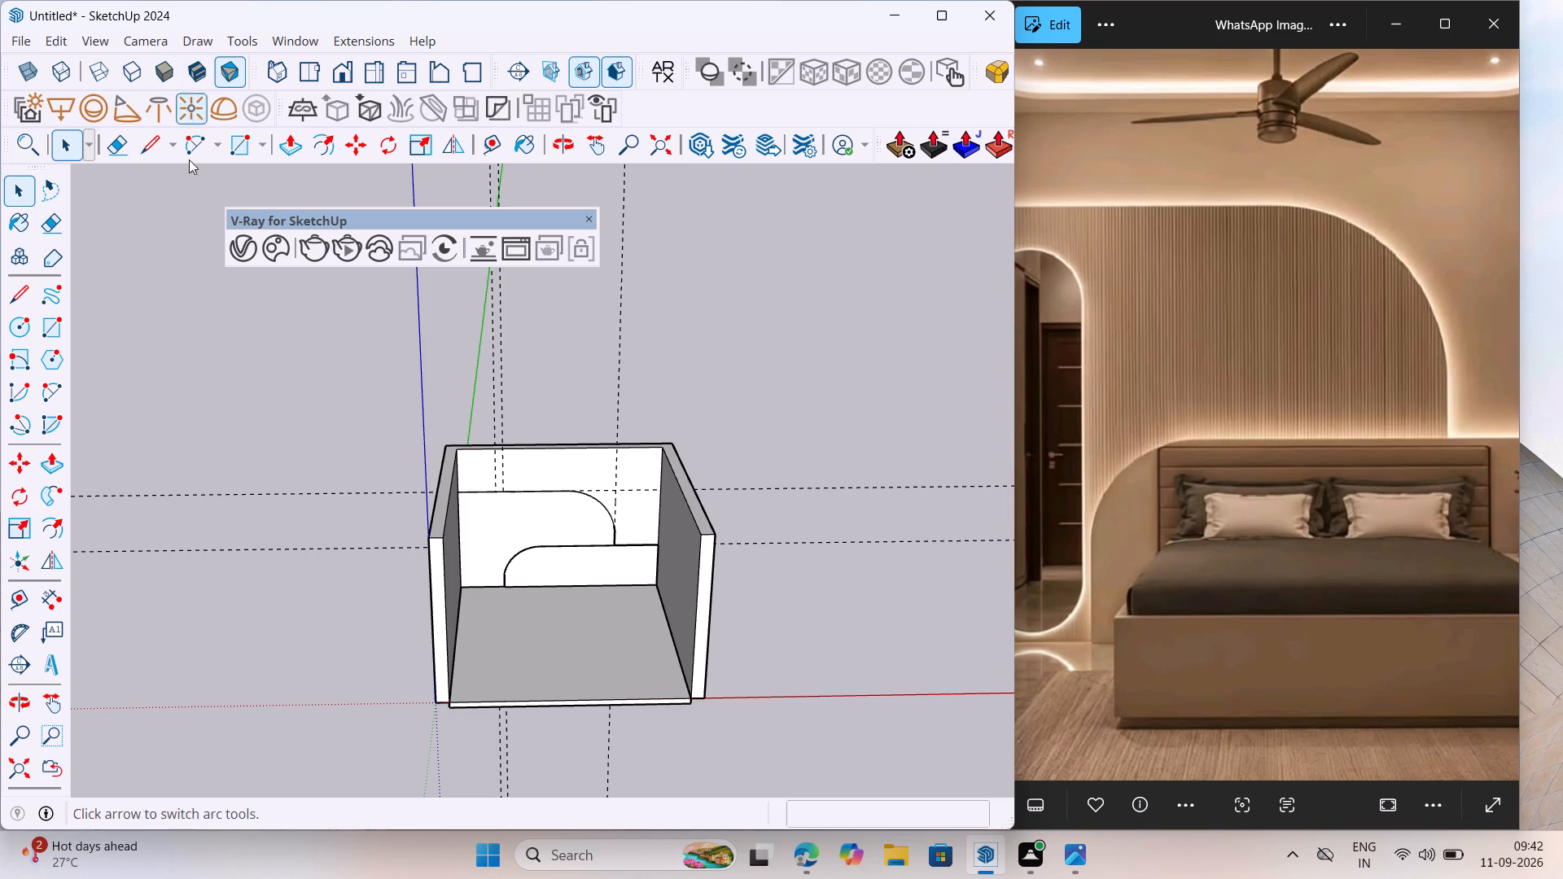
pyautogui.click(199, 67)
pyautogui.click(199, 70)
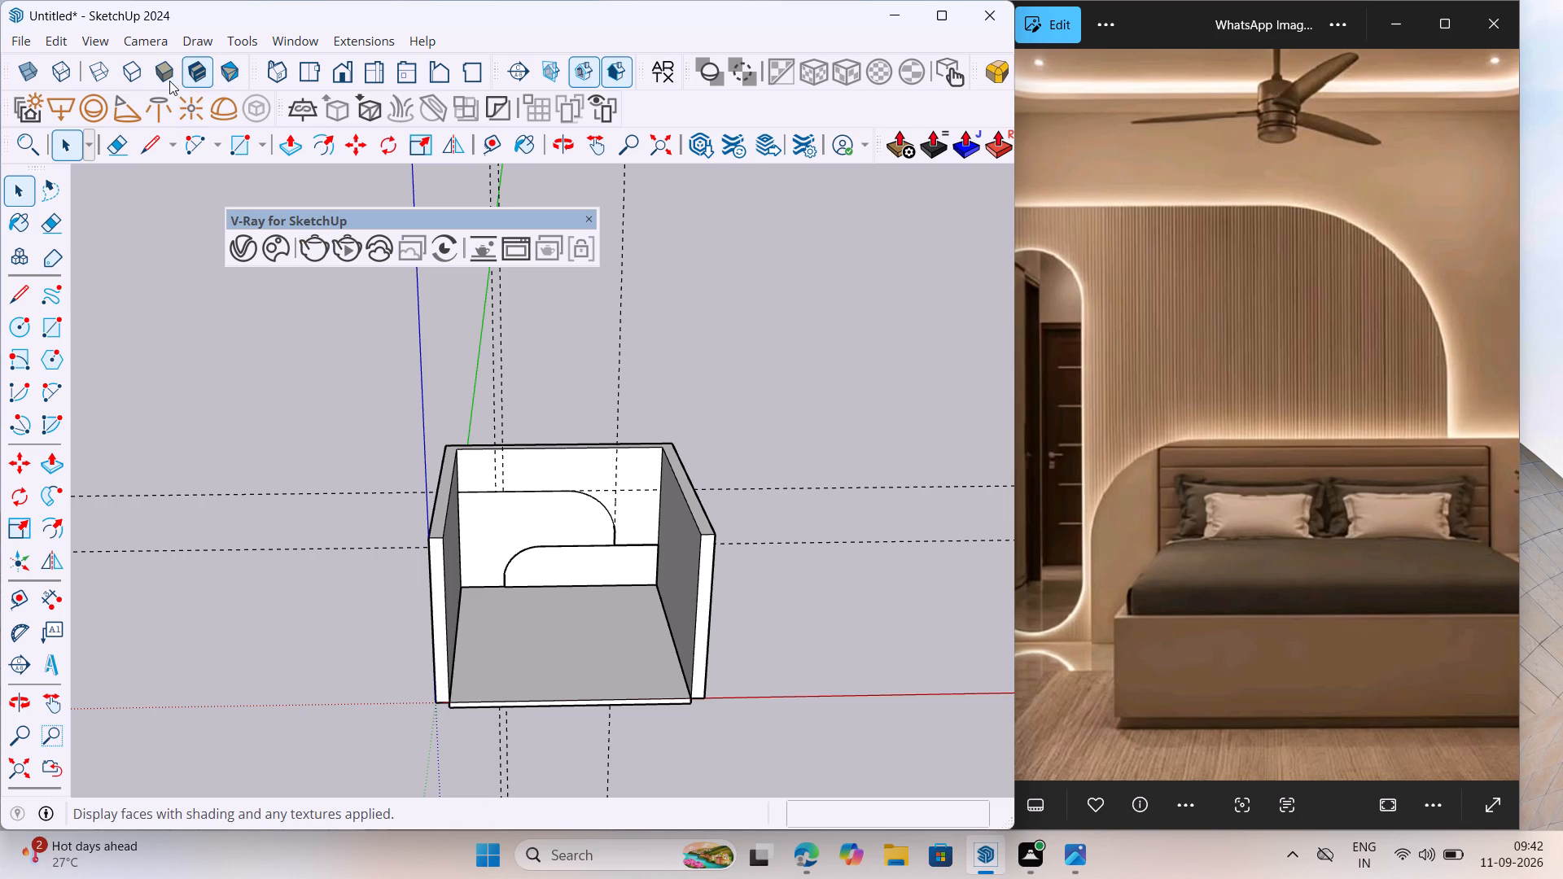
pyautogui.click(159, 61)
# Compare the Wireframe and Hidden Line display styles on the room model, then return to Shaded.
pyautogui.click(590, 605)
pyautogui.click(554, 532)
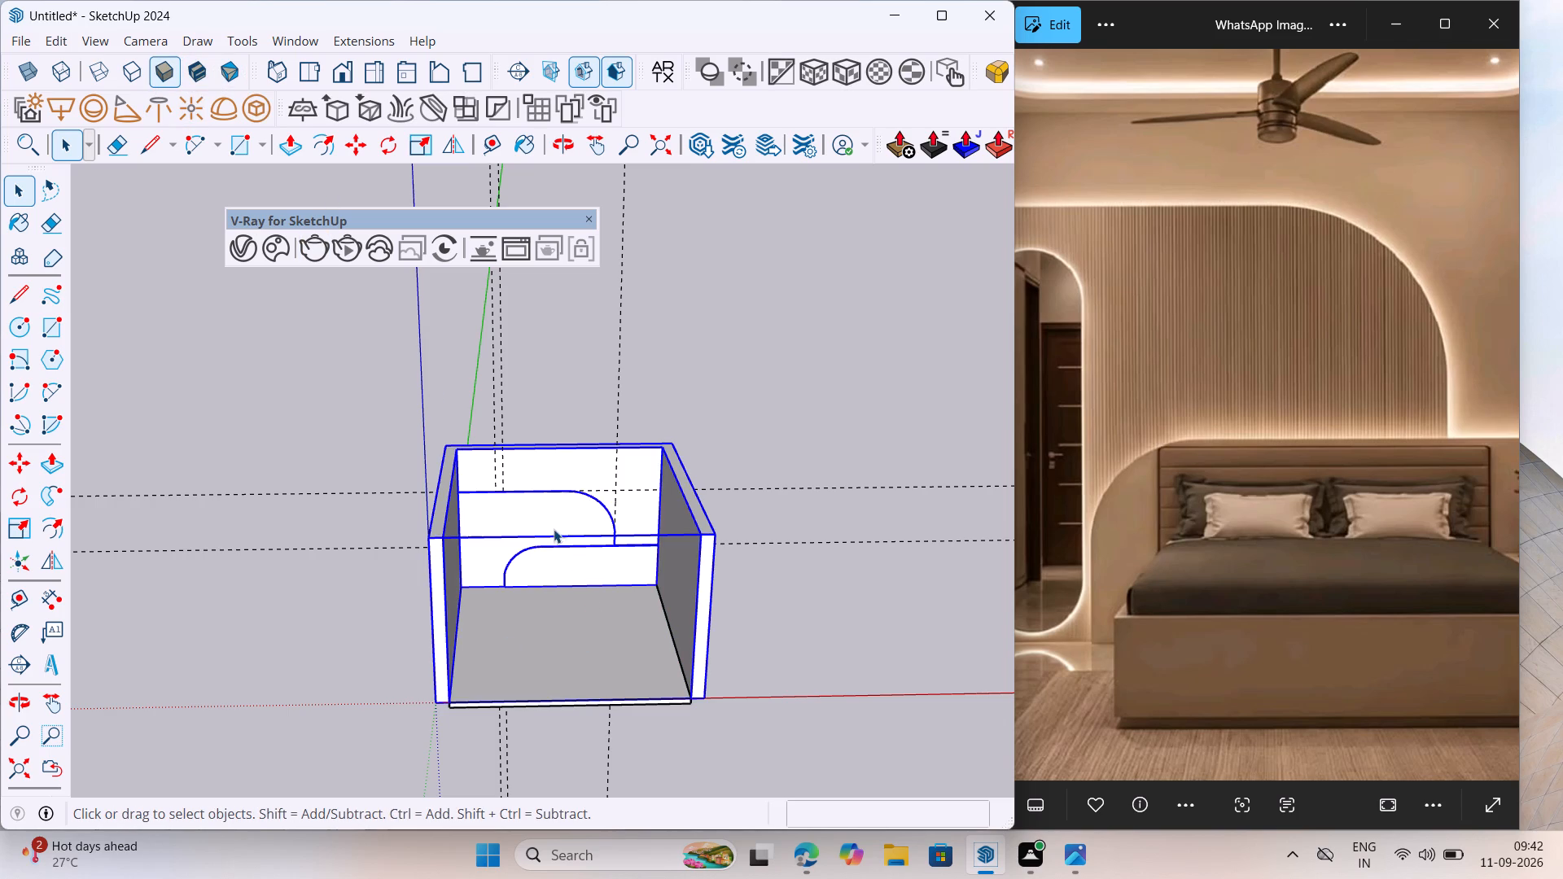
pyautogui.click(203, 68)
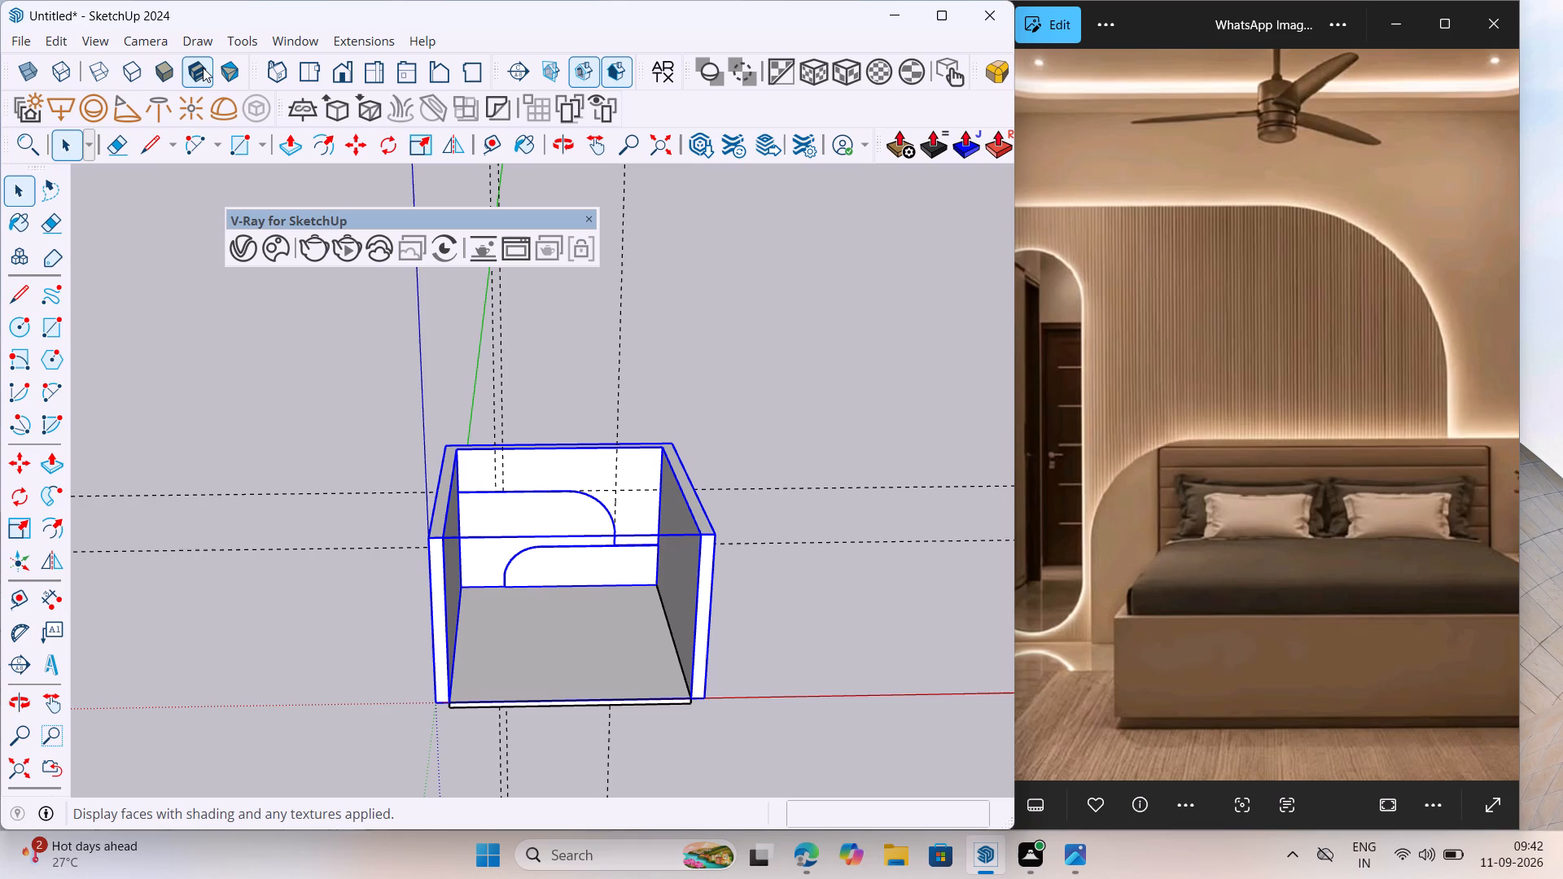
pyautogui.click(204, 68)
pyautogui.click(173, 77)
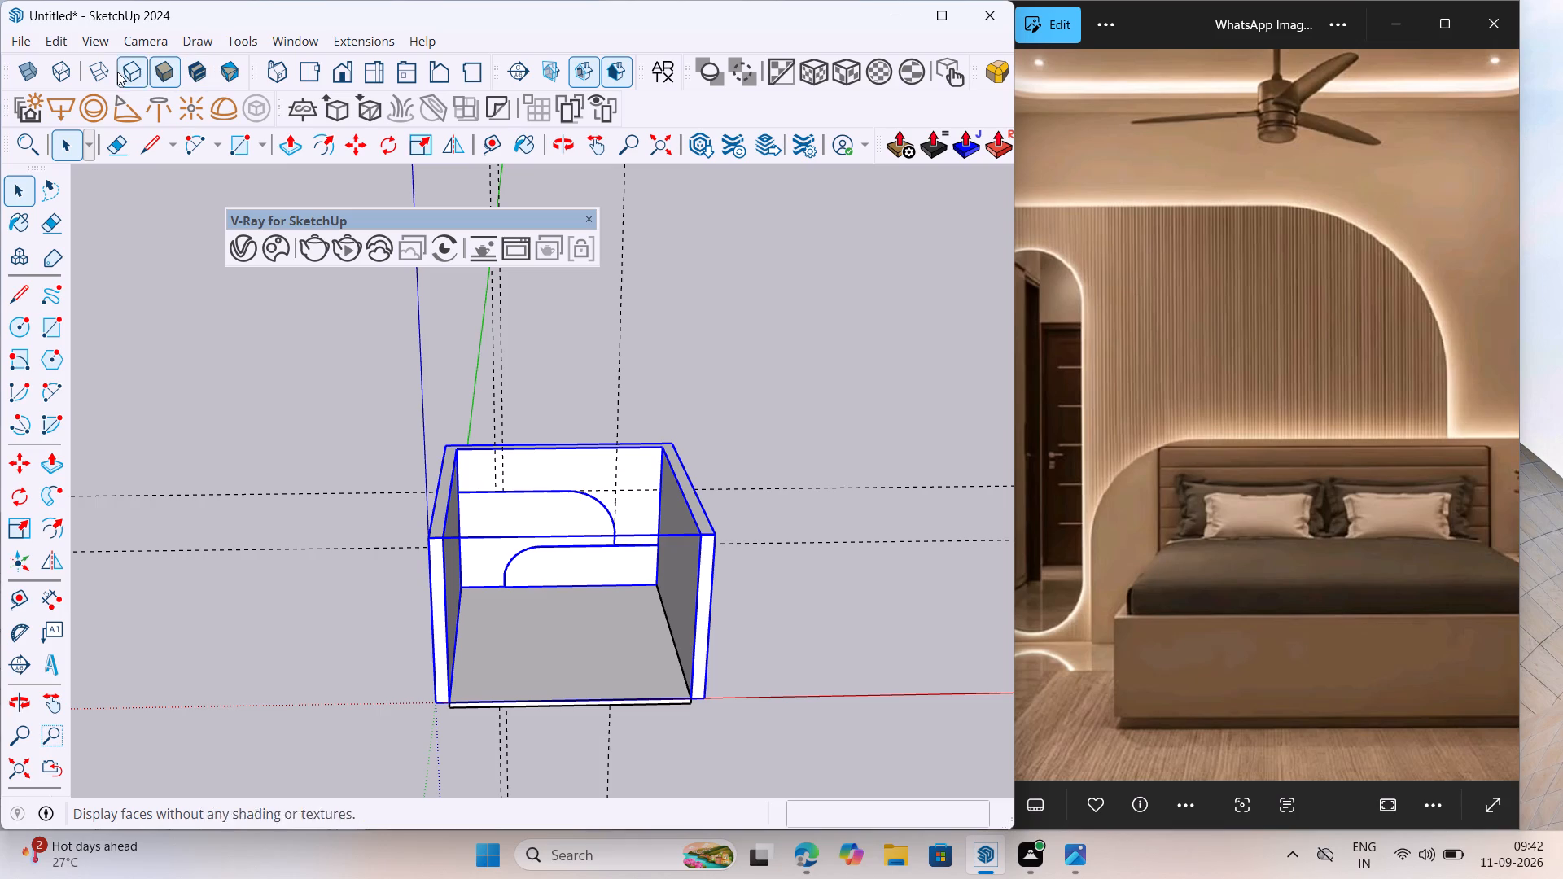
pyautogui.click(112, 70)
pyautogui.click(101, 72)
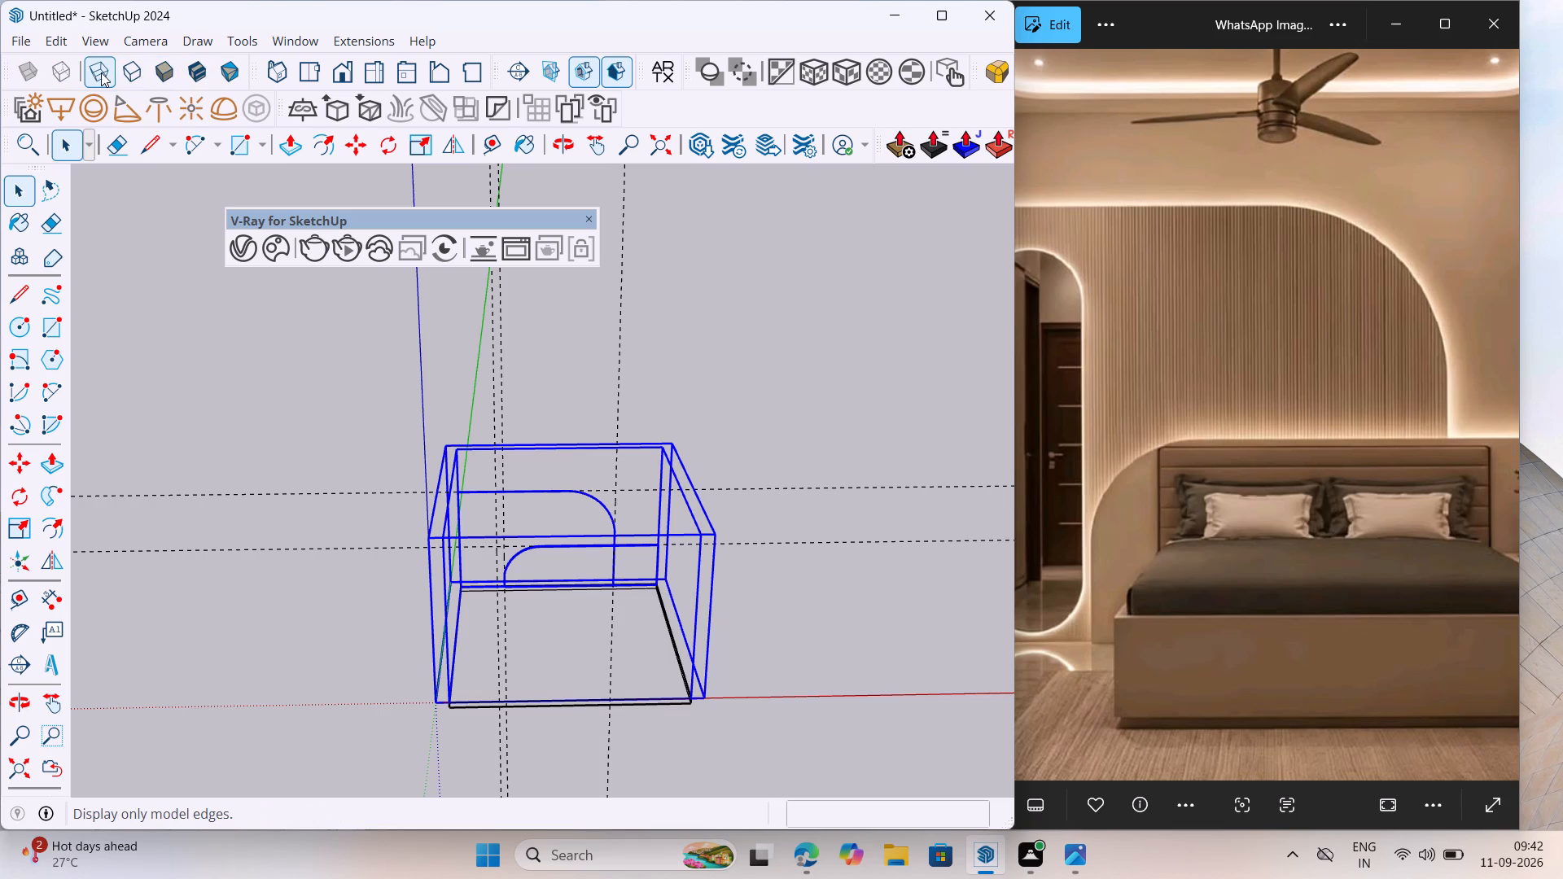
pyautogui.click(126, 69)
pyautogui.click(137, 68)
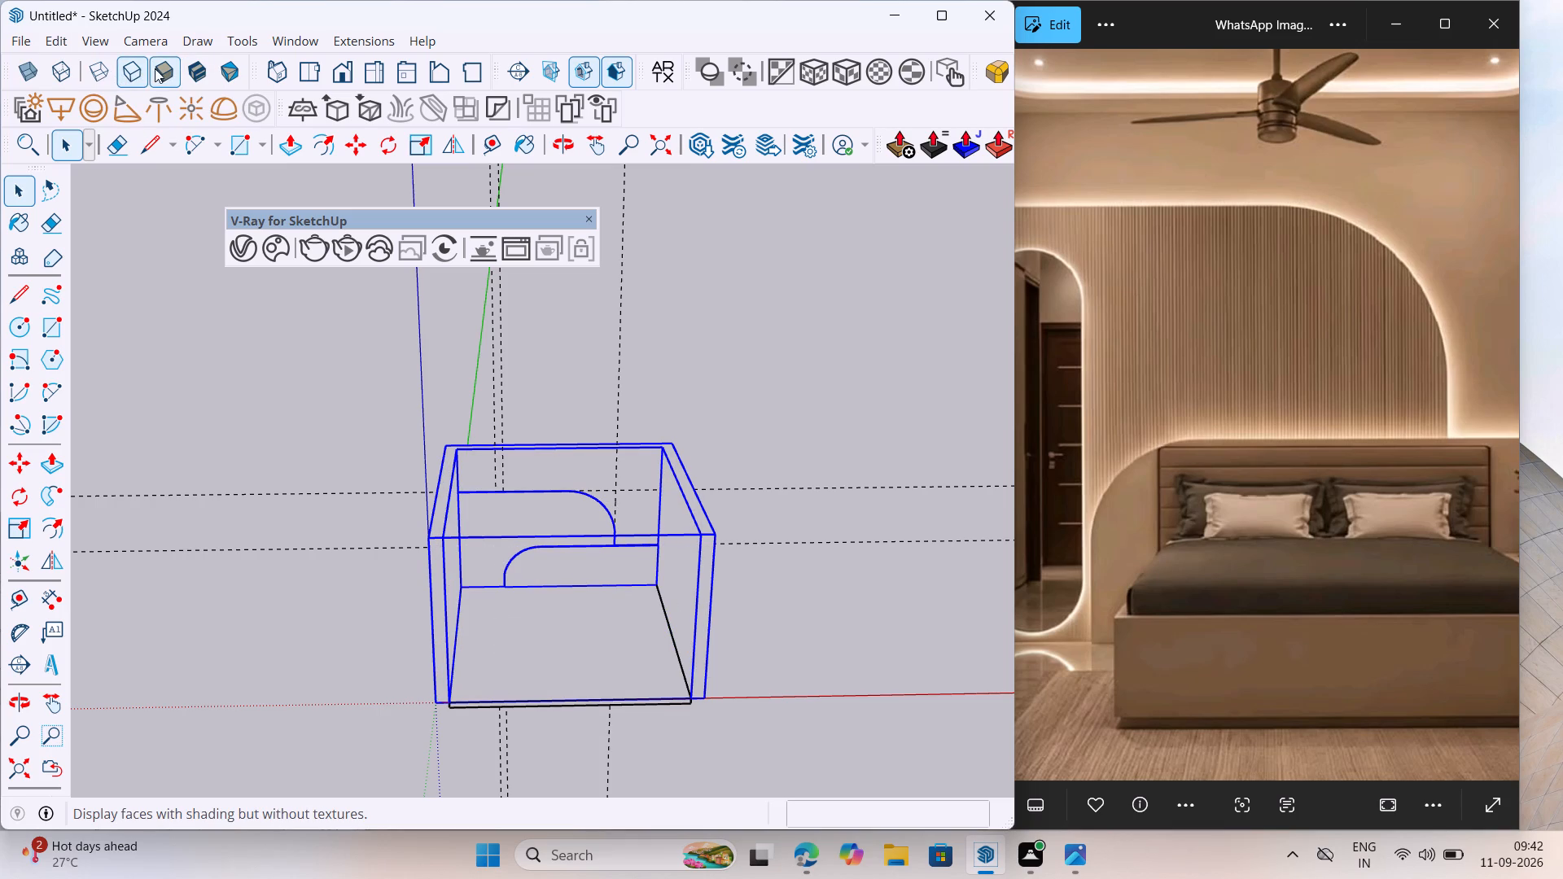
pyautogui.click(161, 68)
pyautogui.click(170, 68)
pyautogui.click(119, 79)
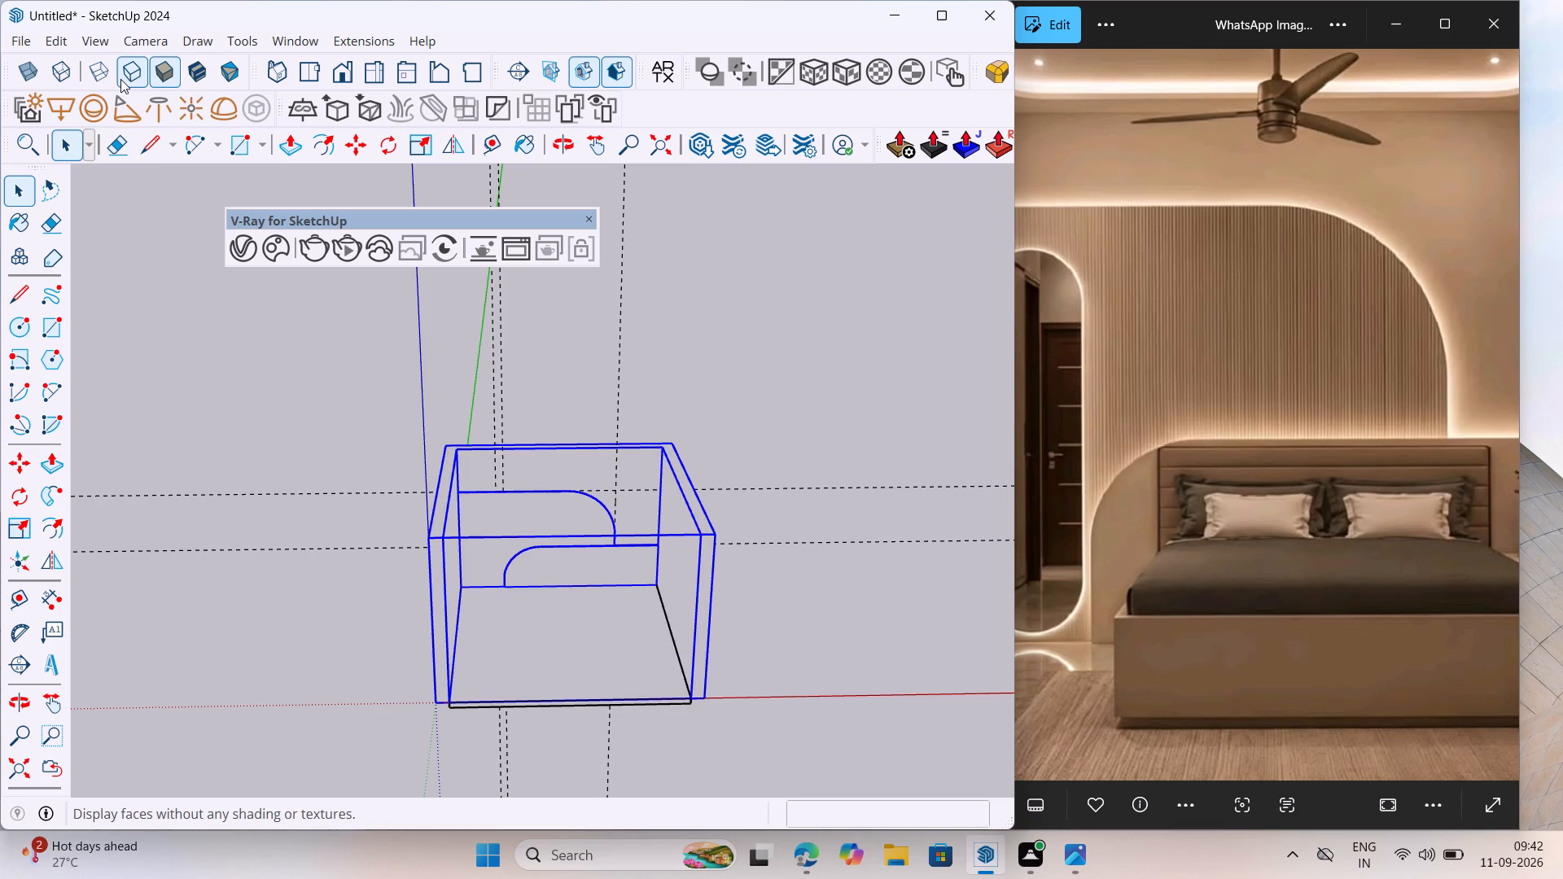
pyautogui.click(90, 74)
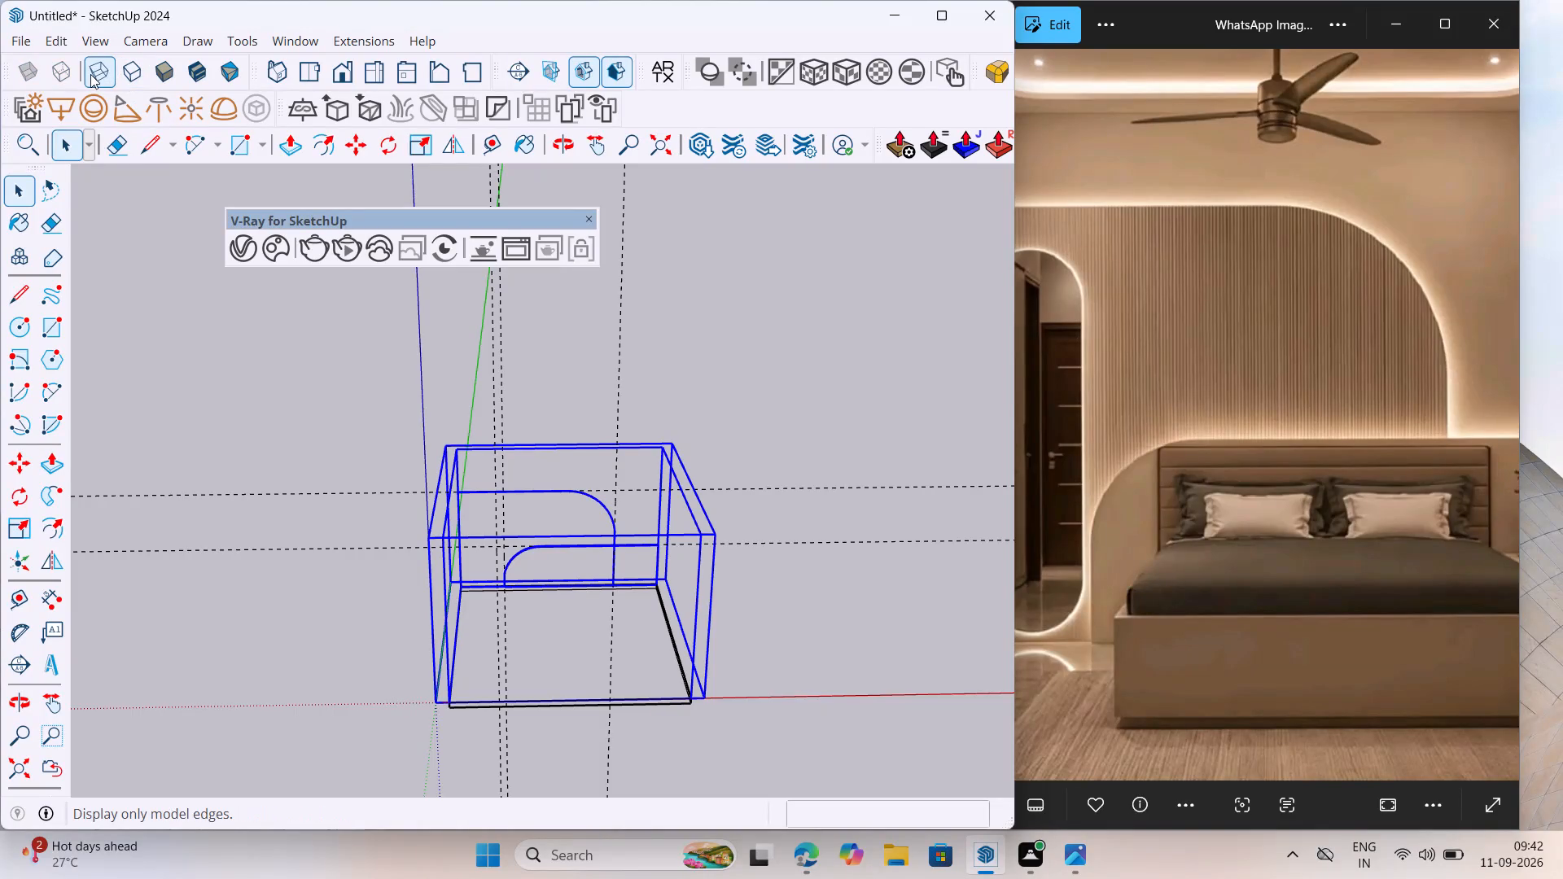
pyautogui.click(75, 74)
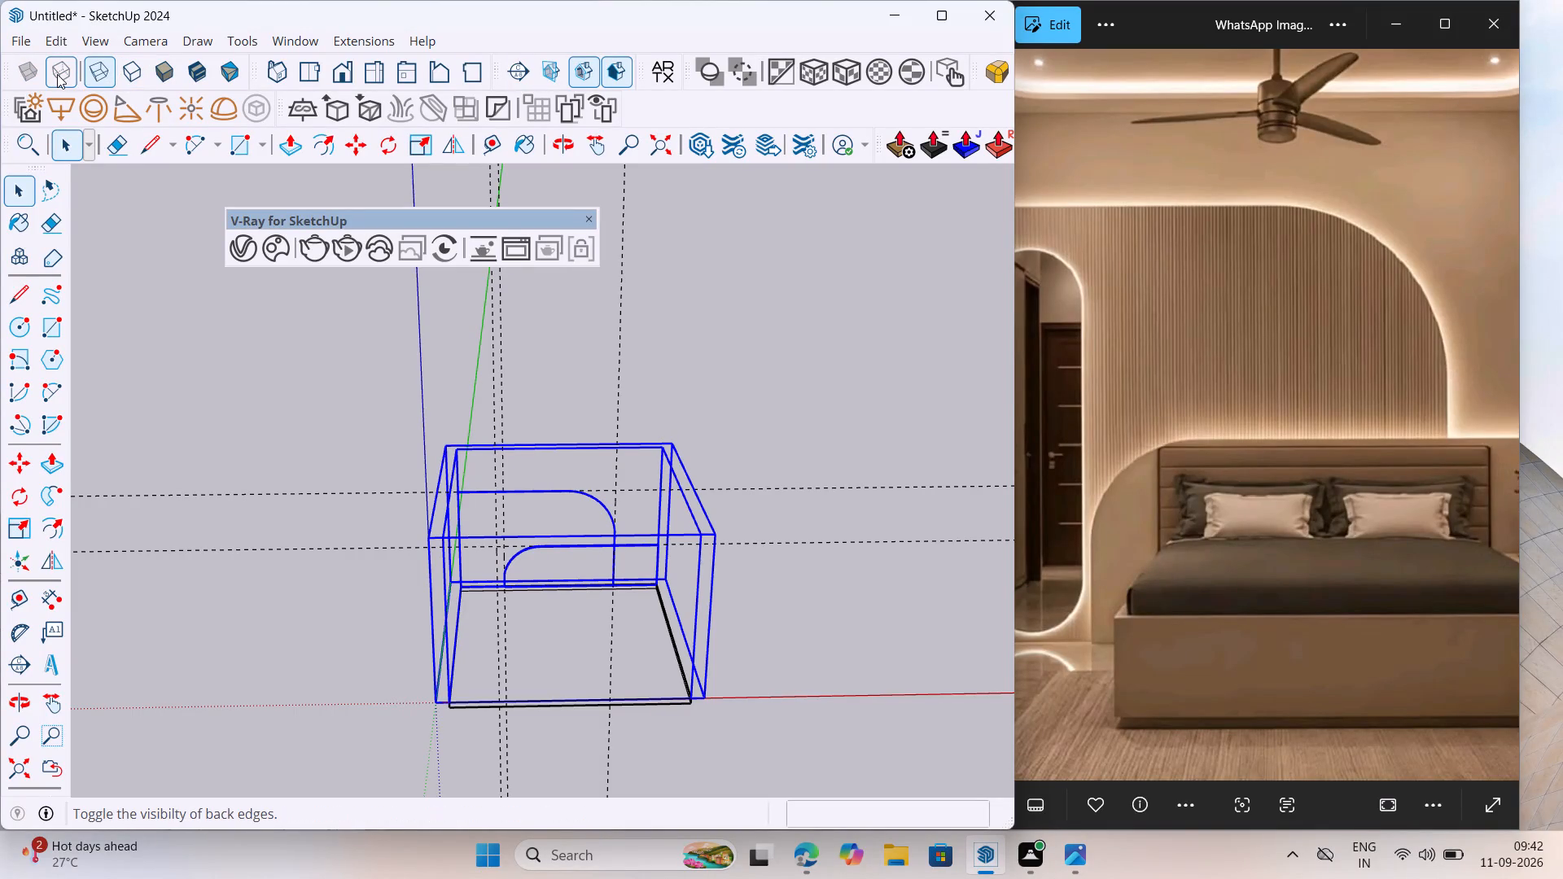
pyautogui.click(58, 74)
pyautogui.click(105, 68)
pyautogui.click(127, 69)
pyautogui.click(164, 72)
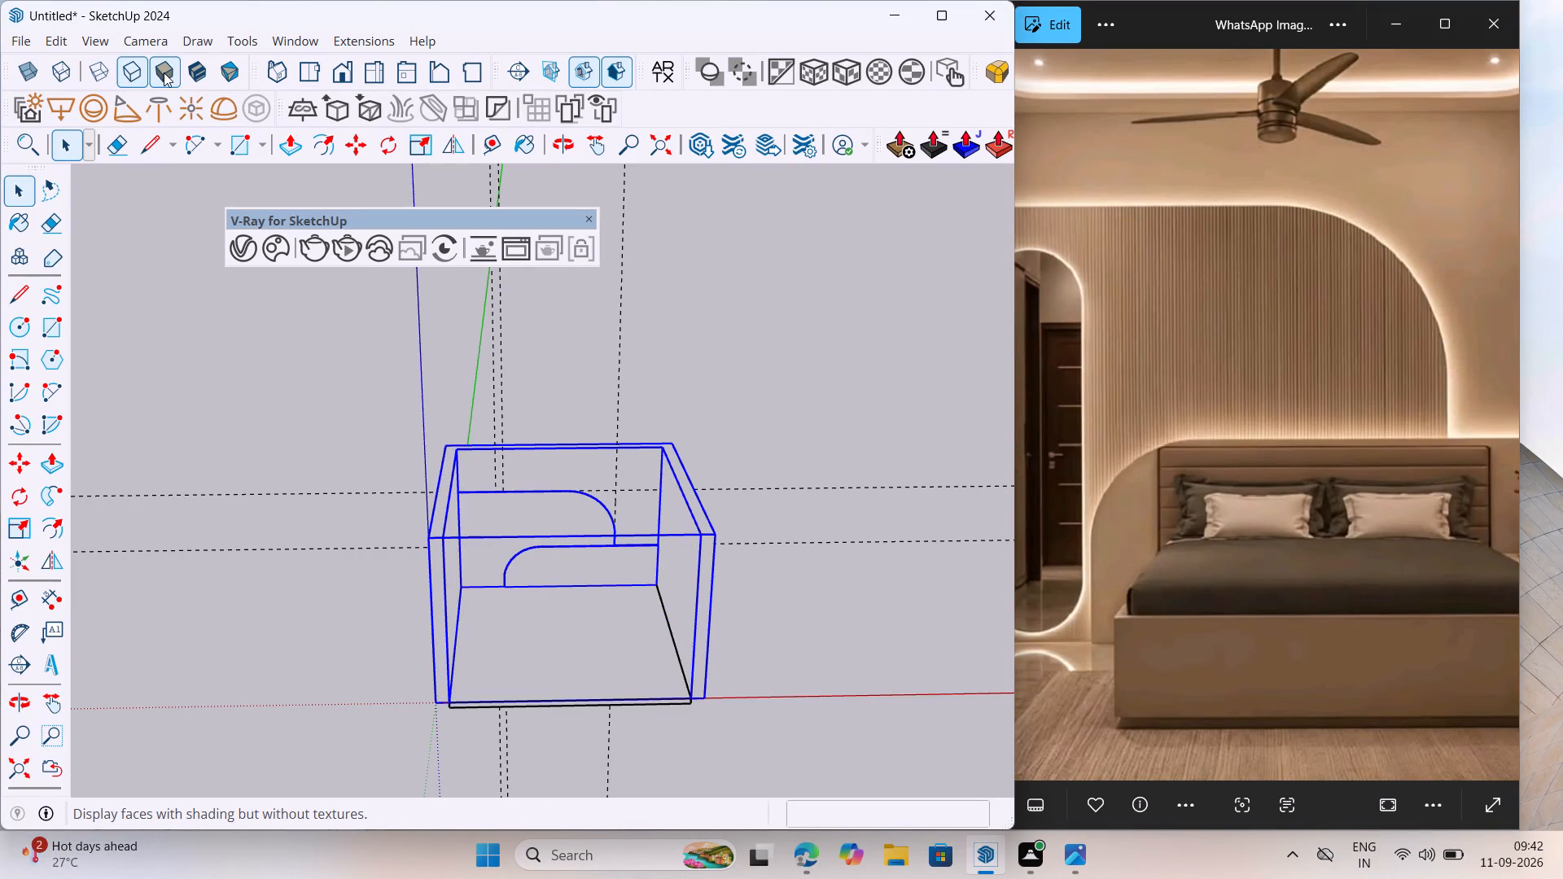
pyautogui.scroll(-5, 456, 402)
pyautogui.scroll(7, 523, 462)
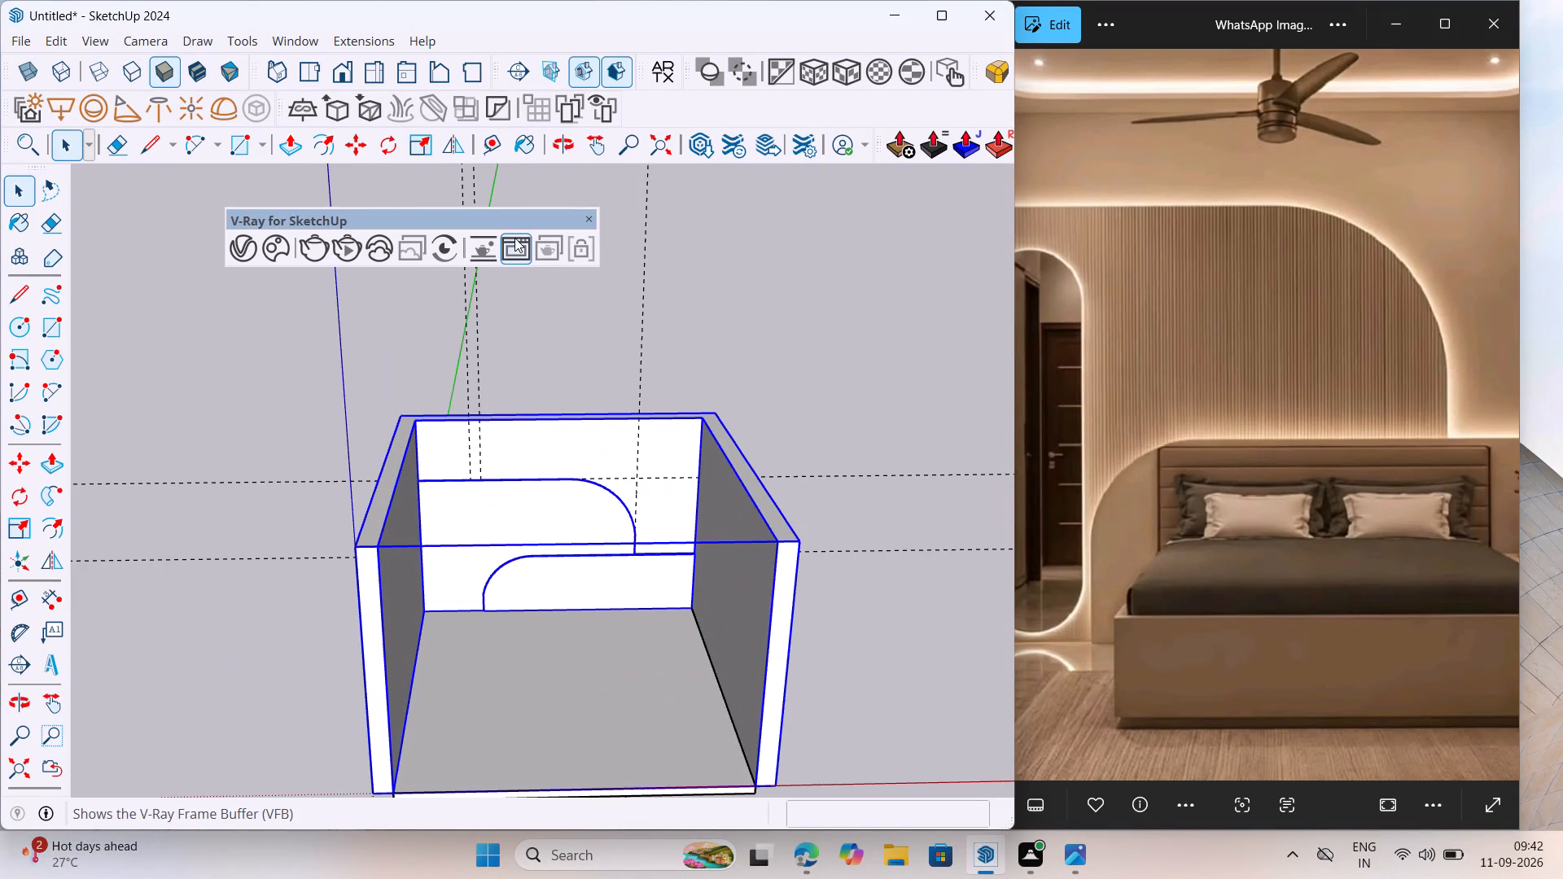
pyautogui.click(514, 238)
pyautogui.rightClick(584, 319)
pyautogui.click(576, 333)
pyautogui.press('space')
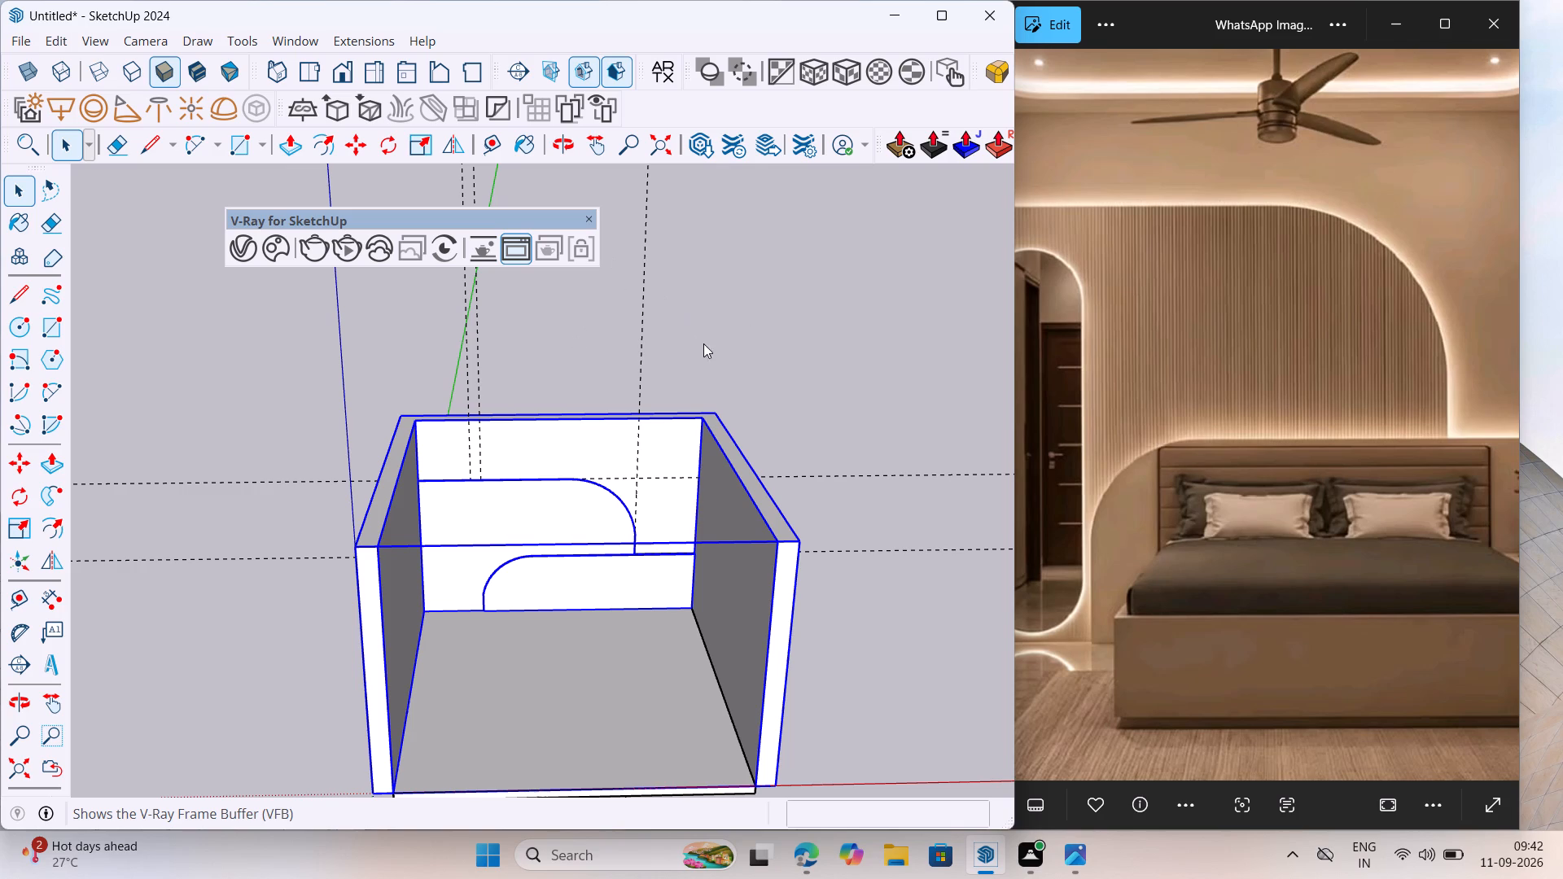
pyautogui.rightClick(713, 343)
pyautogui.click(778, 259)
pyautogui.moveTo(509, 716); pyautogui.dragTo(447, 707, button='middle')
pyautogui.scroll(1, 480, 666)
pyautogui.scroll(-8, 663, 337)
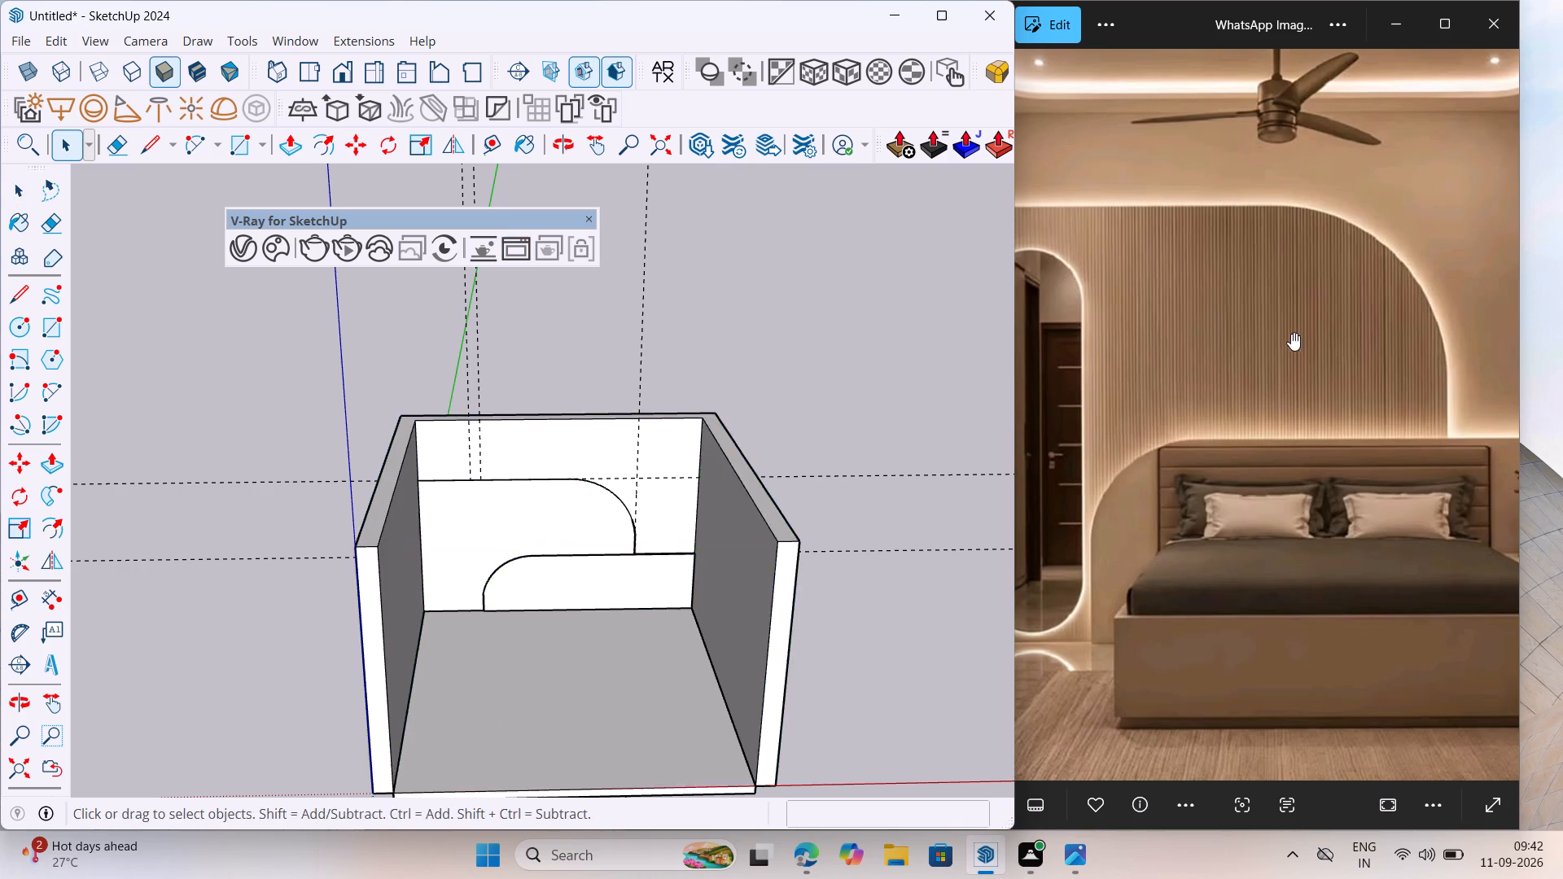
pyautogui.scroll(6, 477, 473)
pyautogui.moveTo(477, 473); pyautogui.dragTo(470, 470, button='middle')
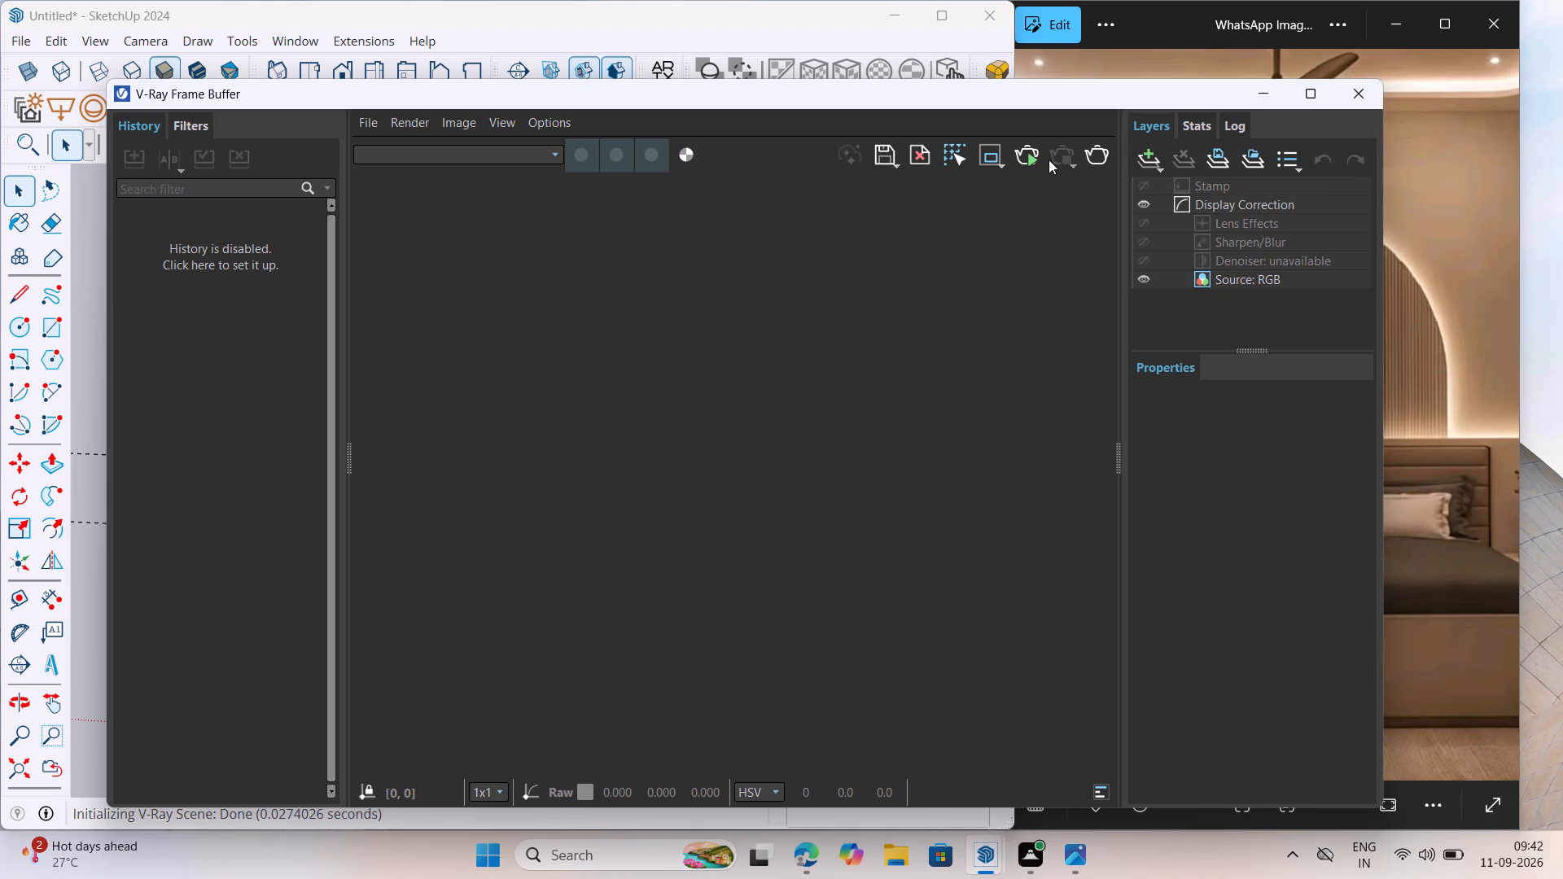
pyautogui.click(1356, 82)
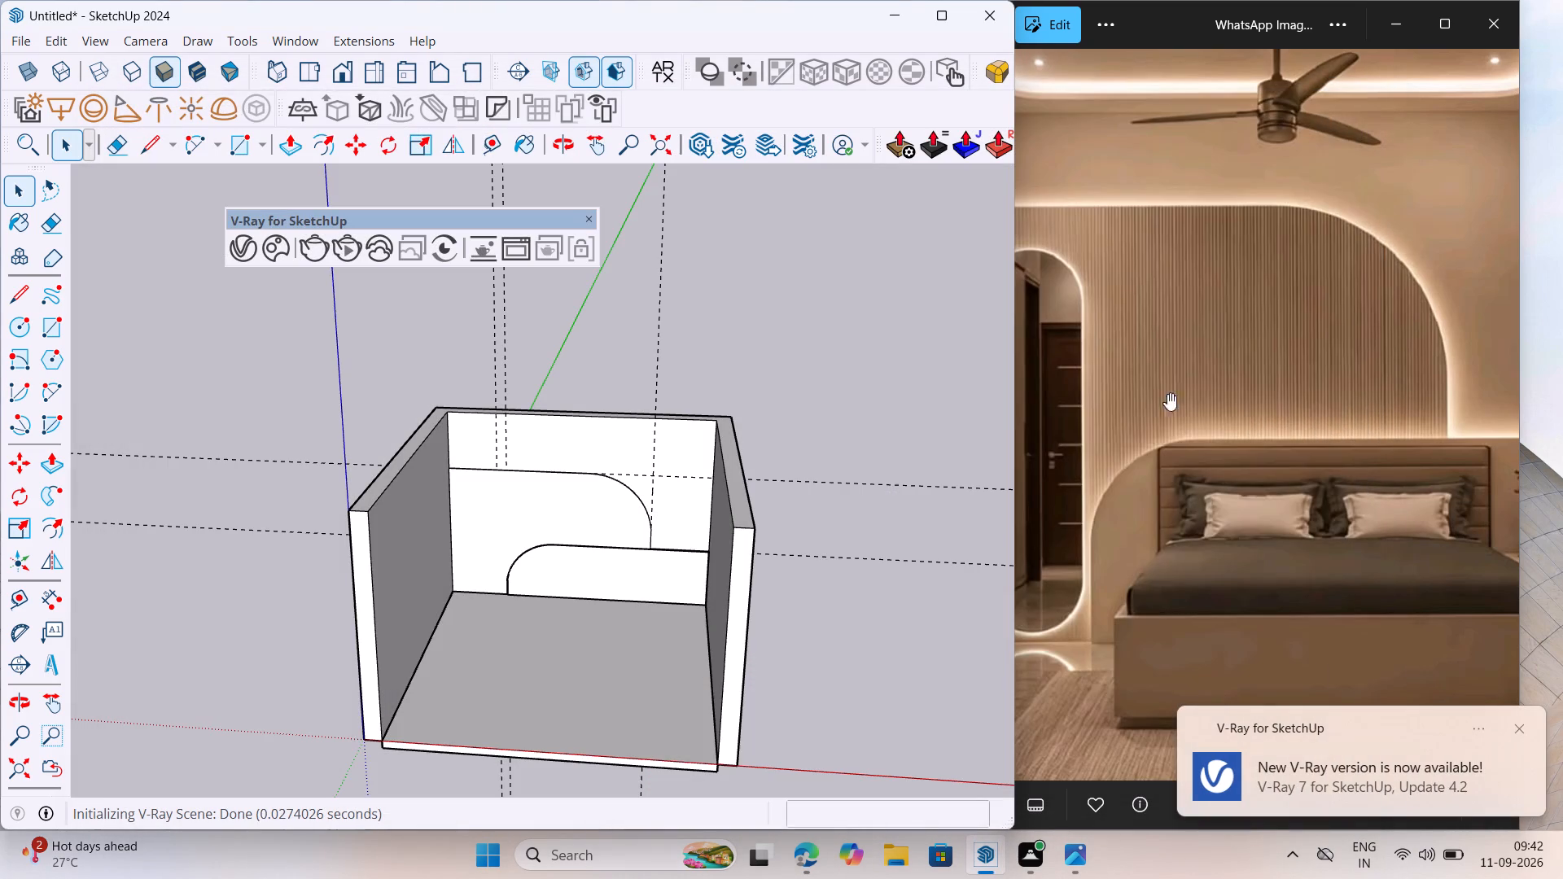
# Open the V-Ray Asset Editor and the Chaos Cosmos Browser.
pyautogui.scroll(4, 1325, 314)
pyautogui.scroll(-4, 1325, 318)
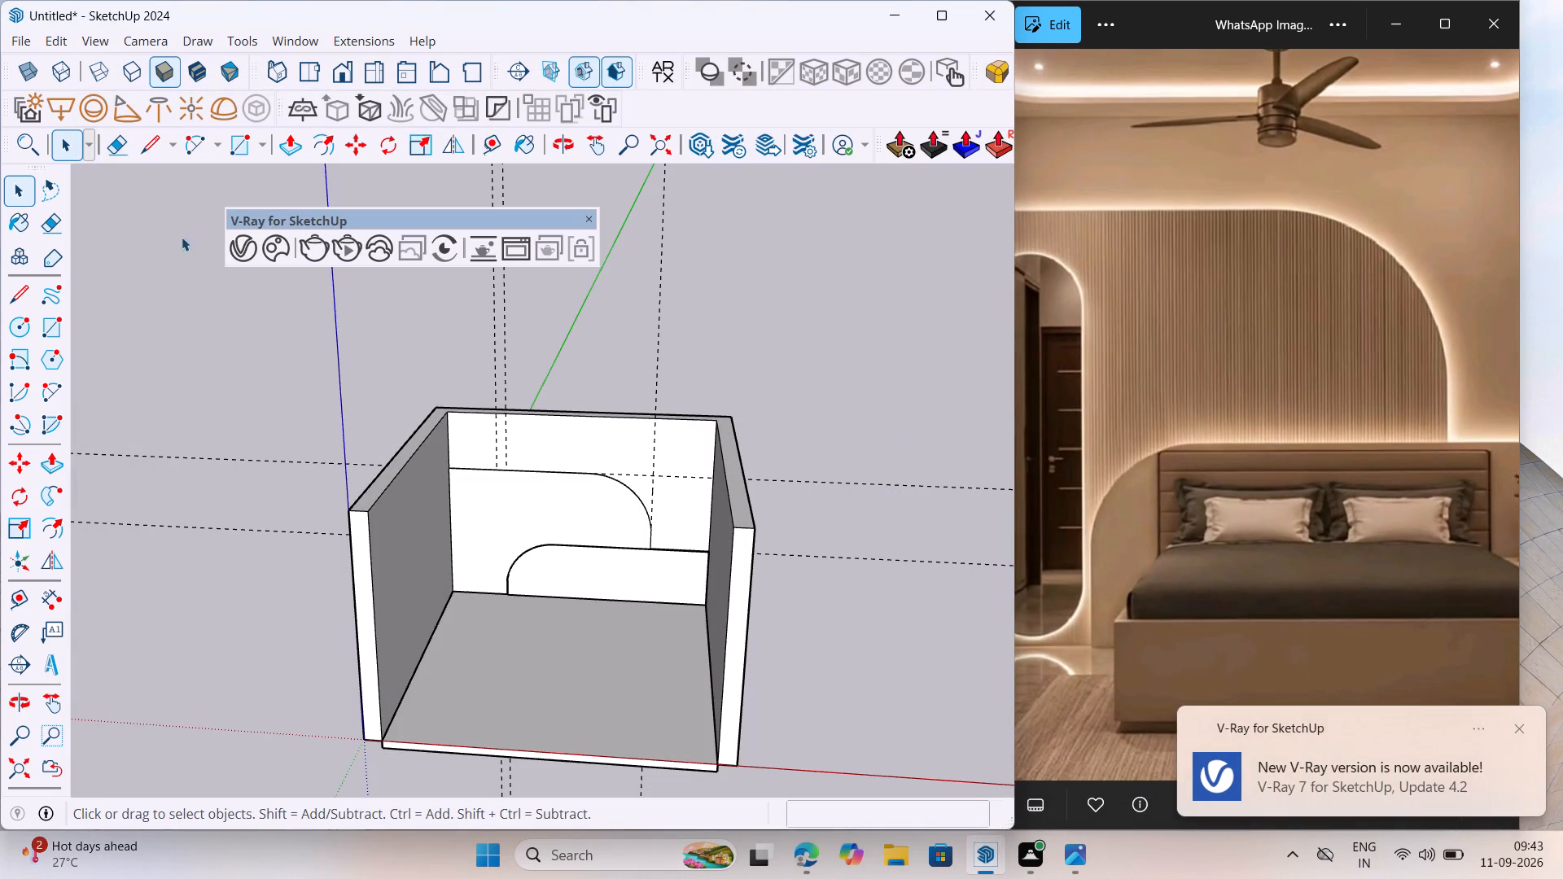
pyautogui.click(246, 251)
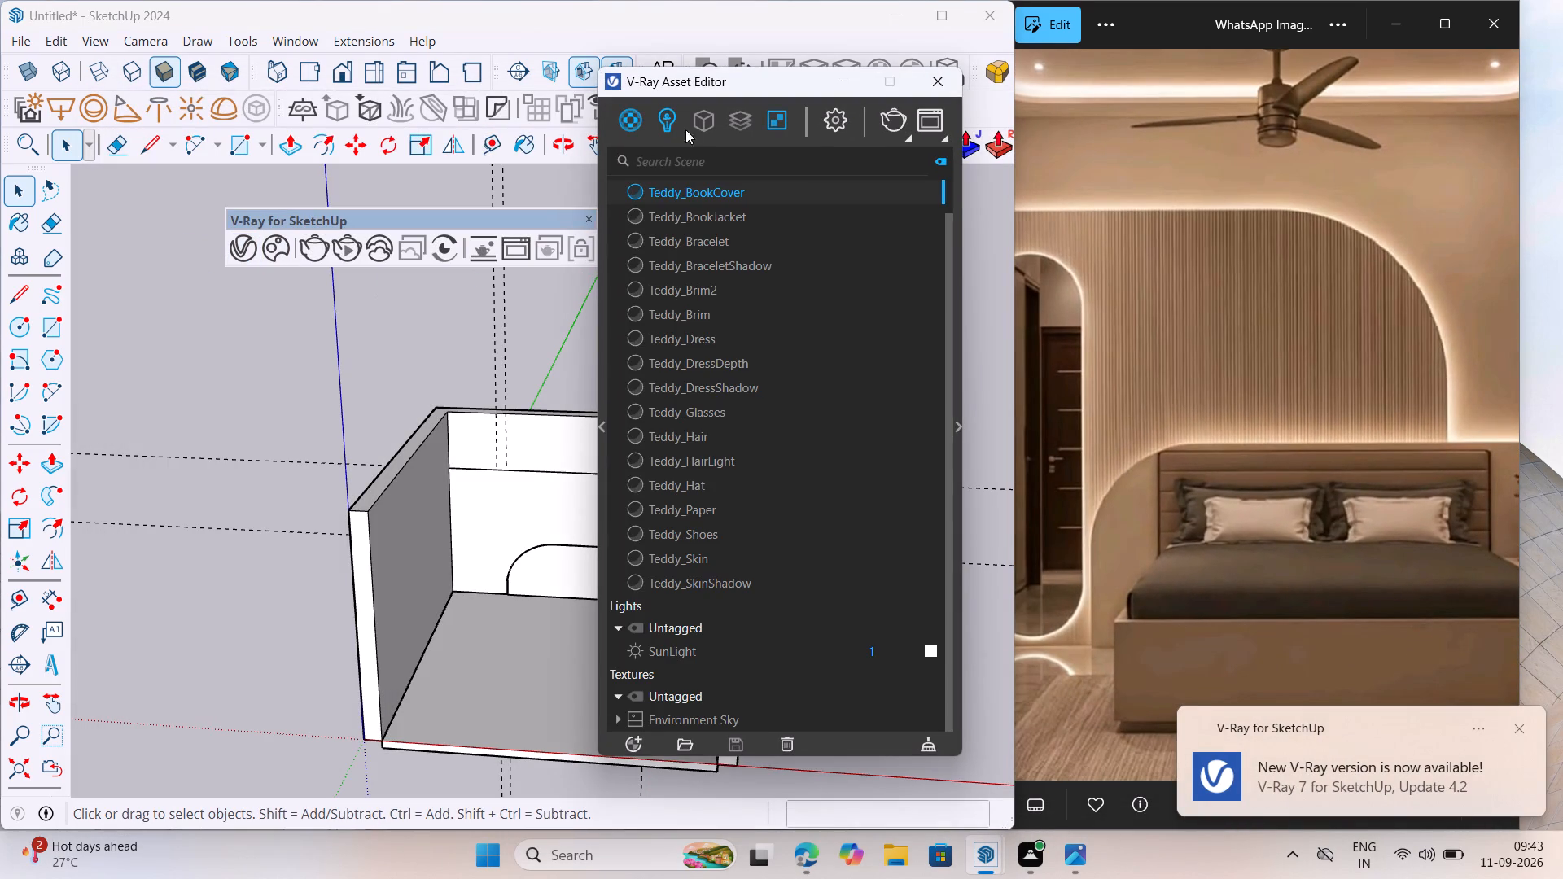
pyautogui.click(270, 247)
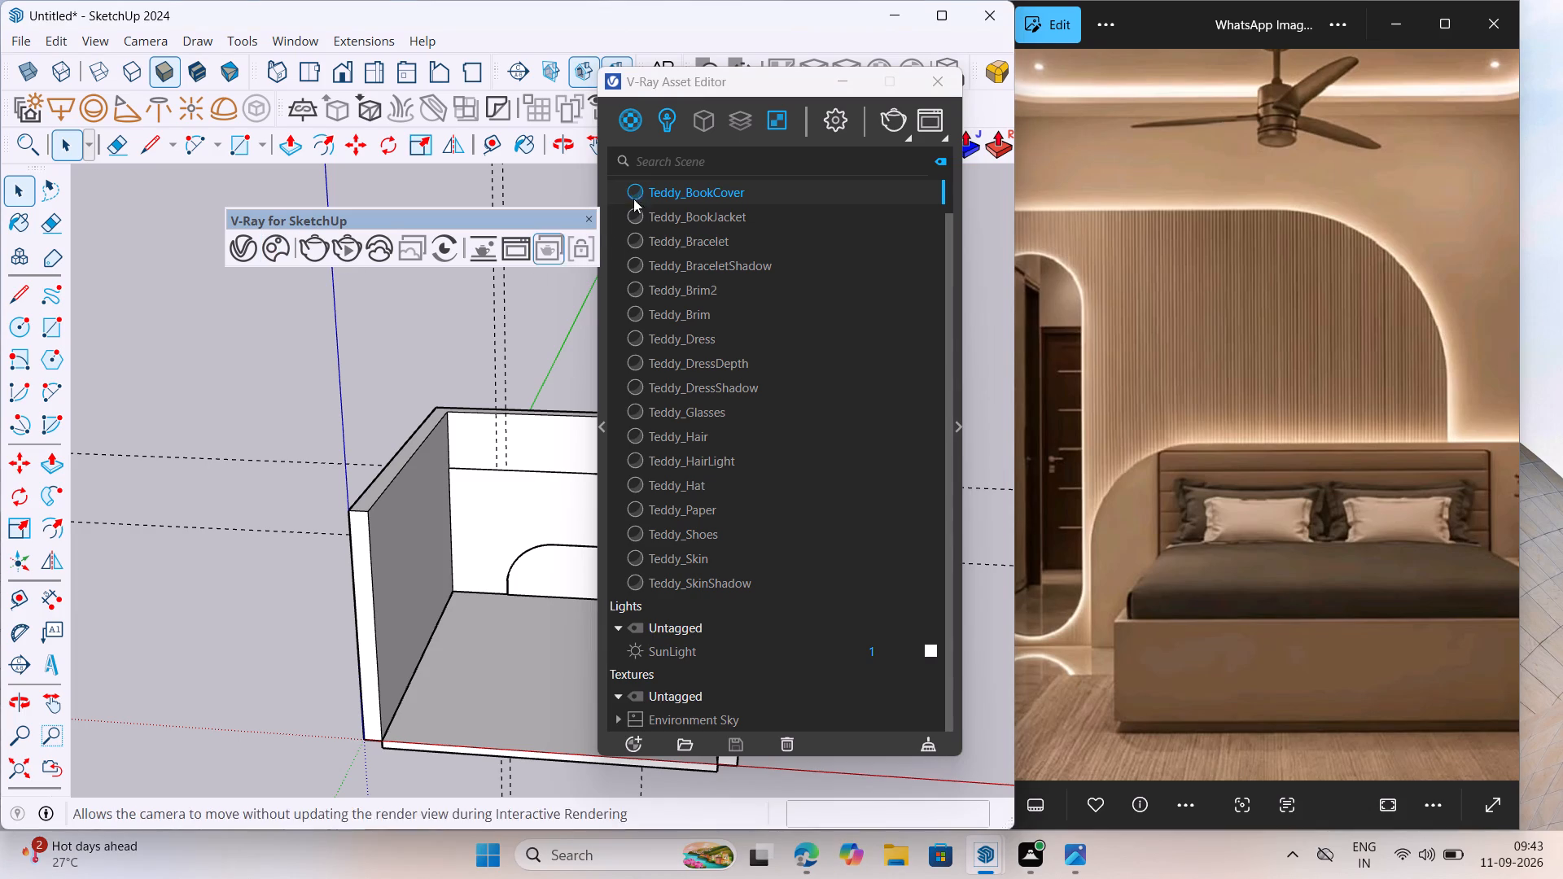
# Move the V-Ray Asset Editor and Chaos Cosmos Browser windows aside, keeping the room model and reference image in view.
pyautogui.moveTo(707, 85); pyautogui.dragTo(1044, 114)
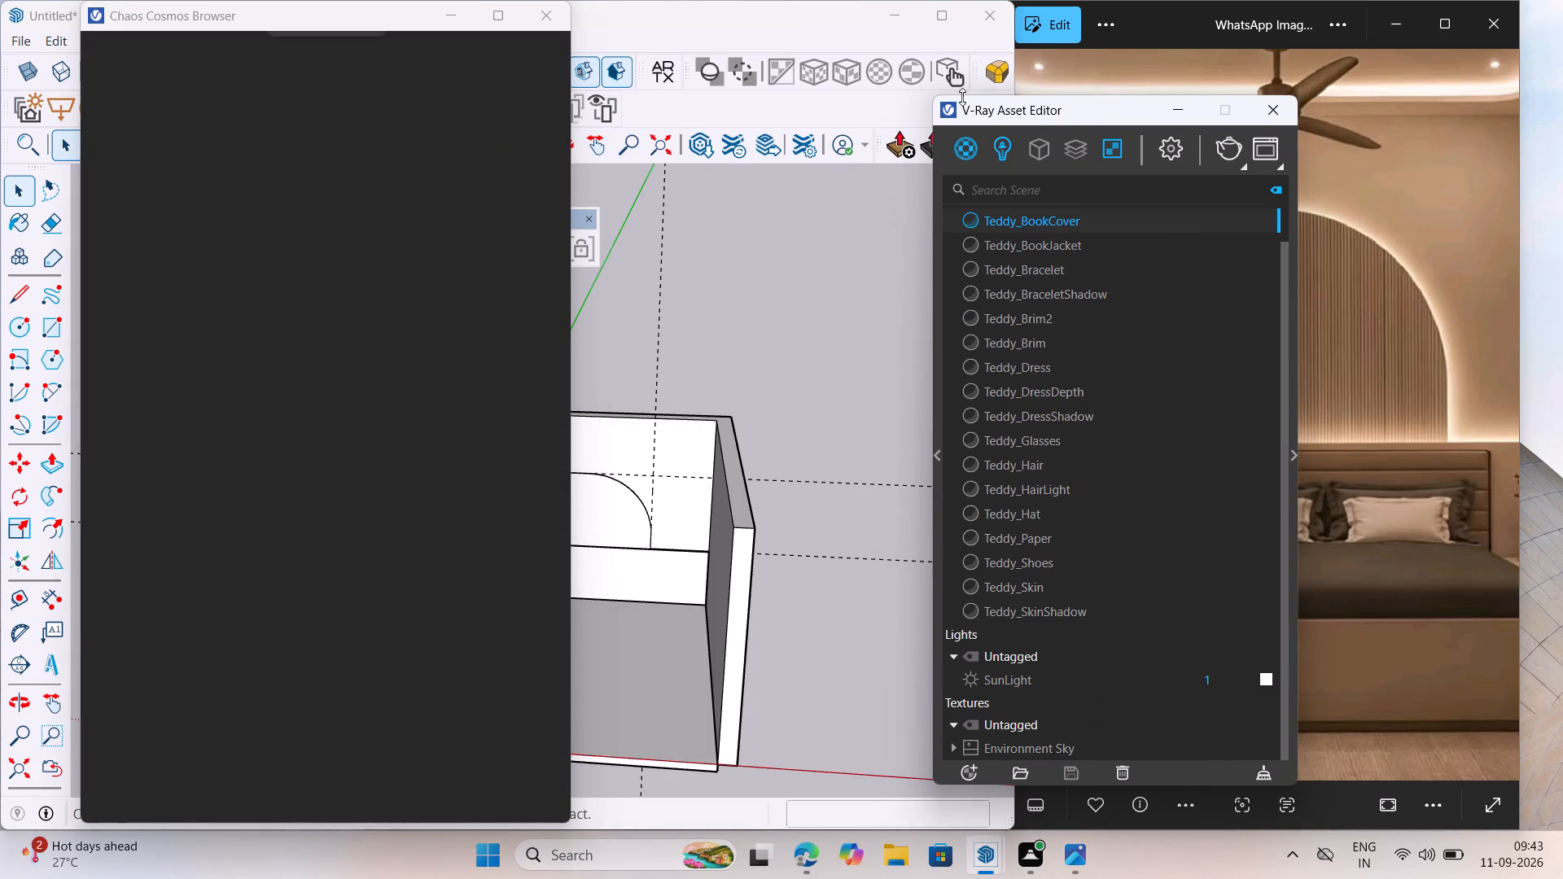
pyautogui.moveTo(1074, 111); pyautogui.dragTo(1111, 380)
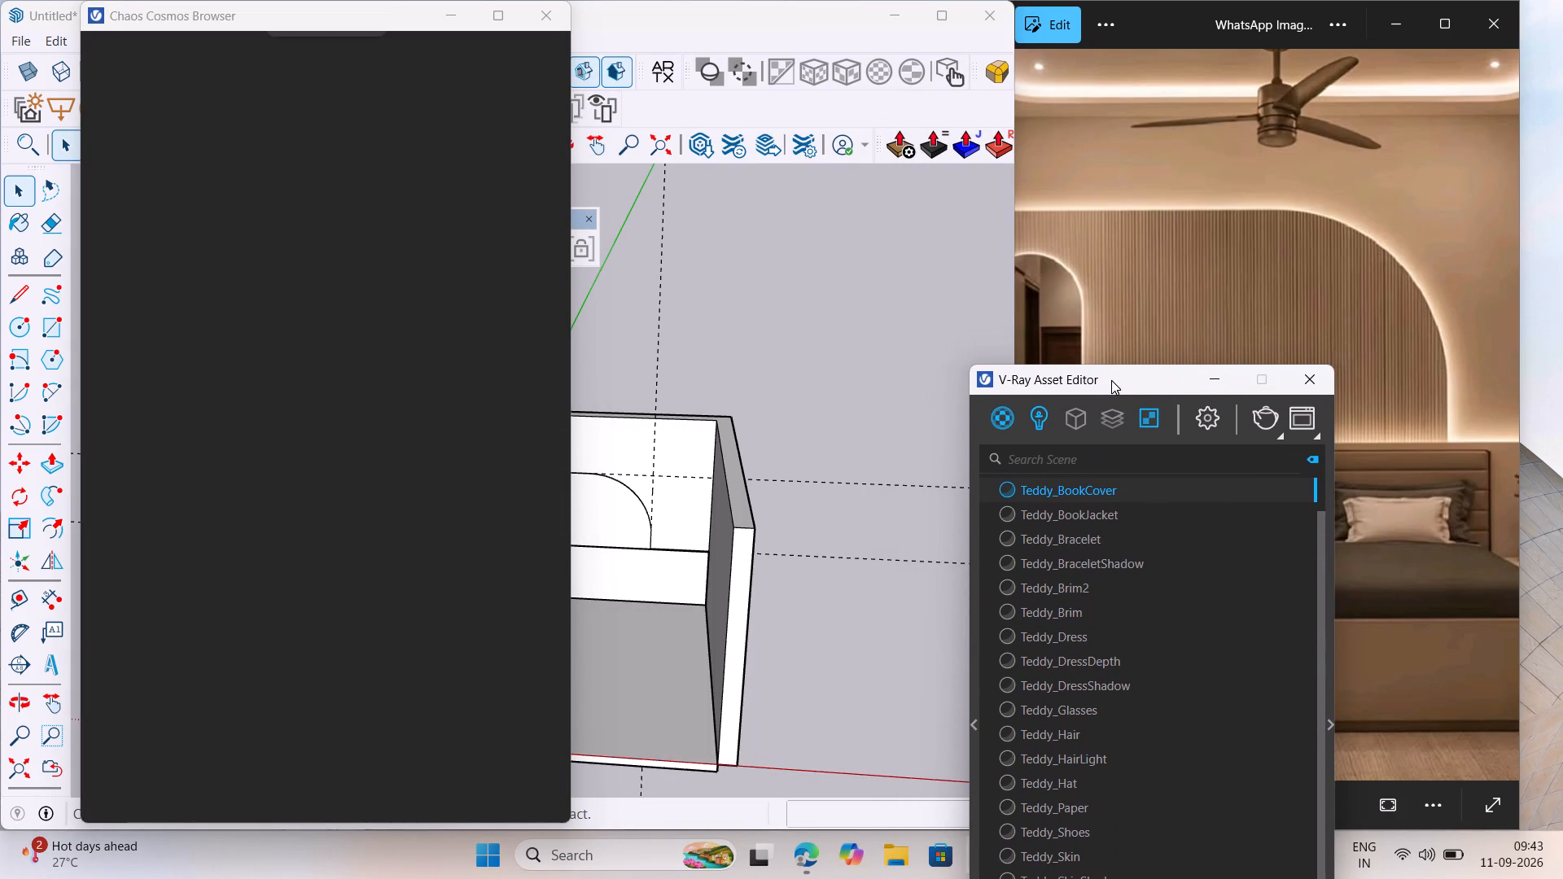
pyautogui.moveTo(1111, 380); pyautogui.dragTo(760, 391)
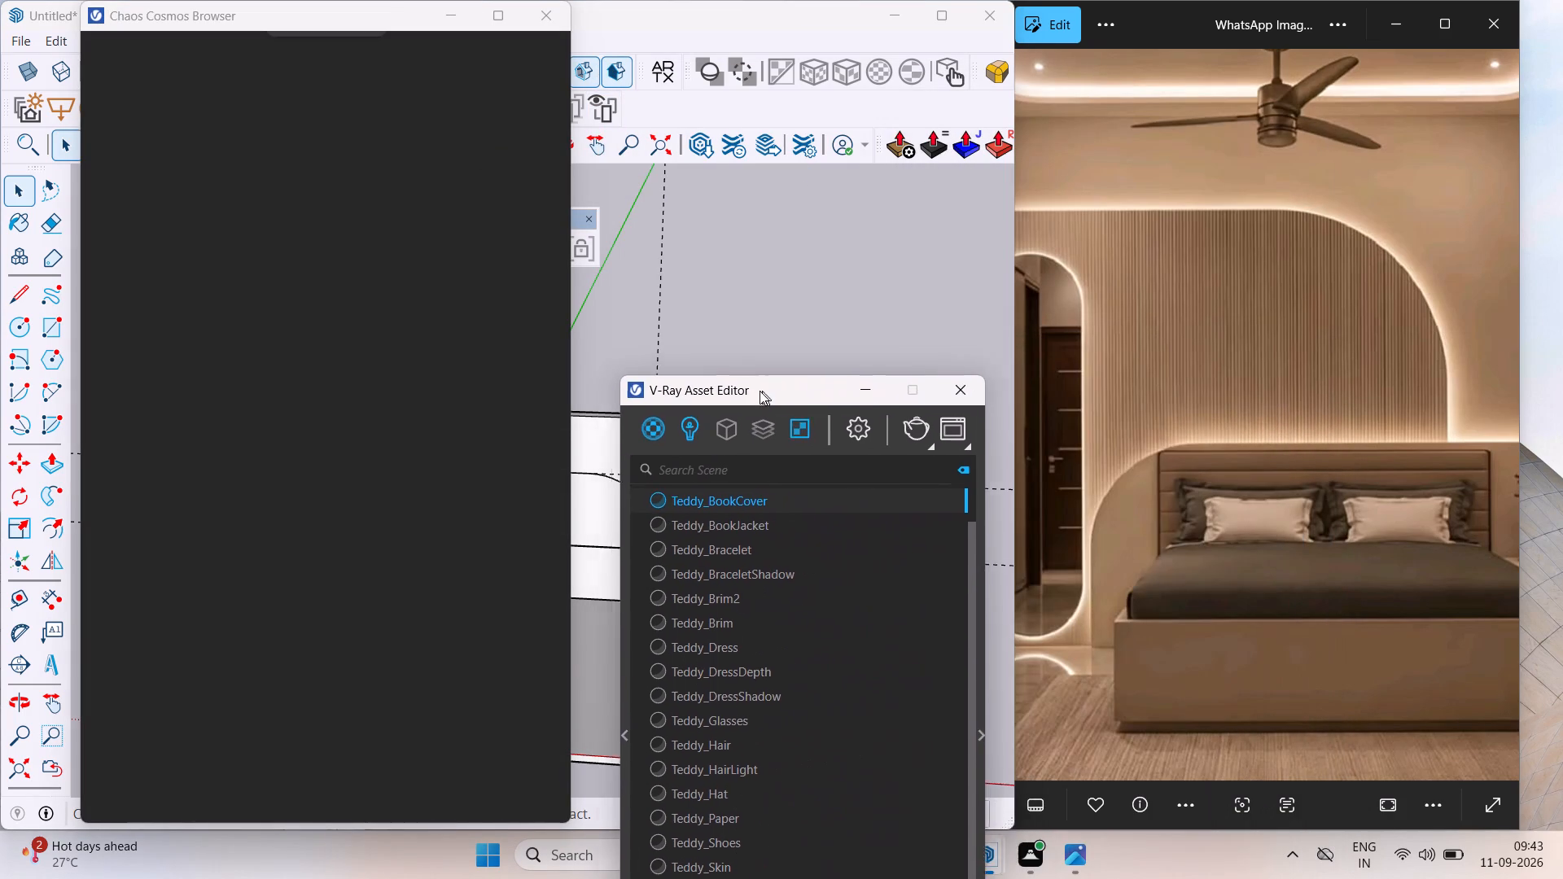
pyautogui.moveTo(760, 391); pyautogui.dragTo(865, 339)
pyautogui.moveTo(337, 16); pyautogui.dragTo(505, 27)
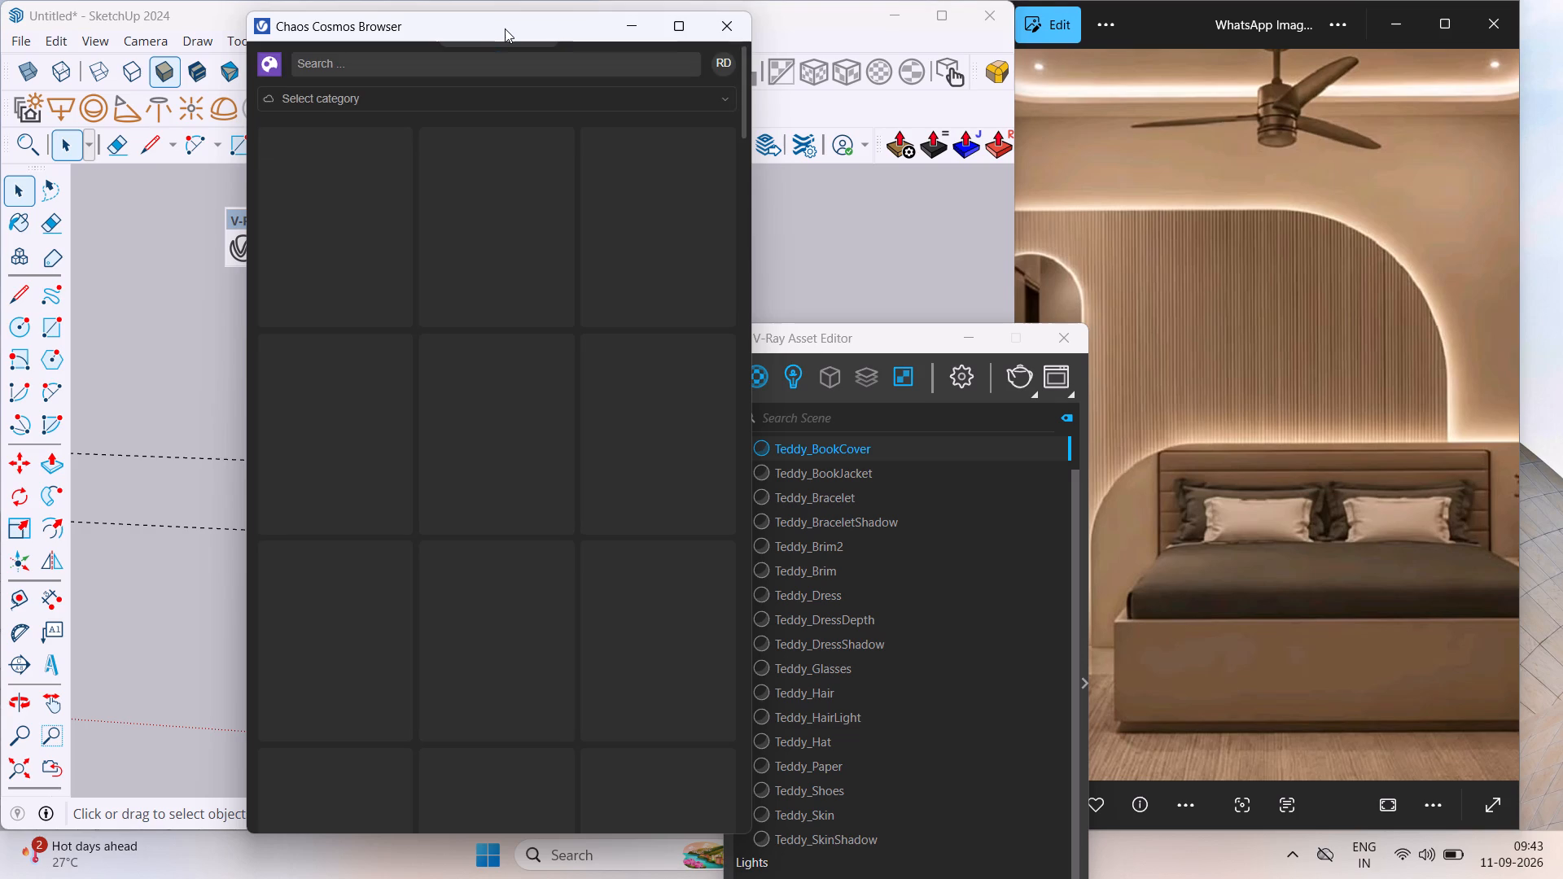
pyautogui.moveTo(418, 28); pyautogui.dragTo(1165, 361)
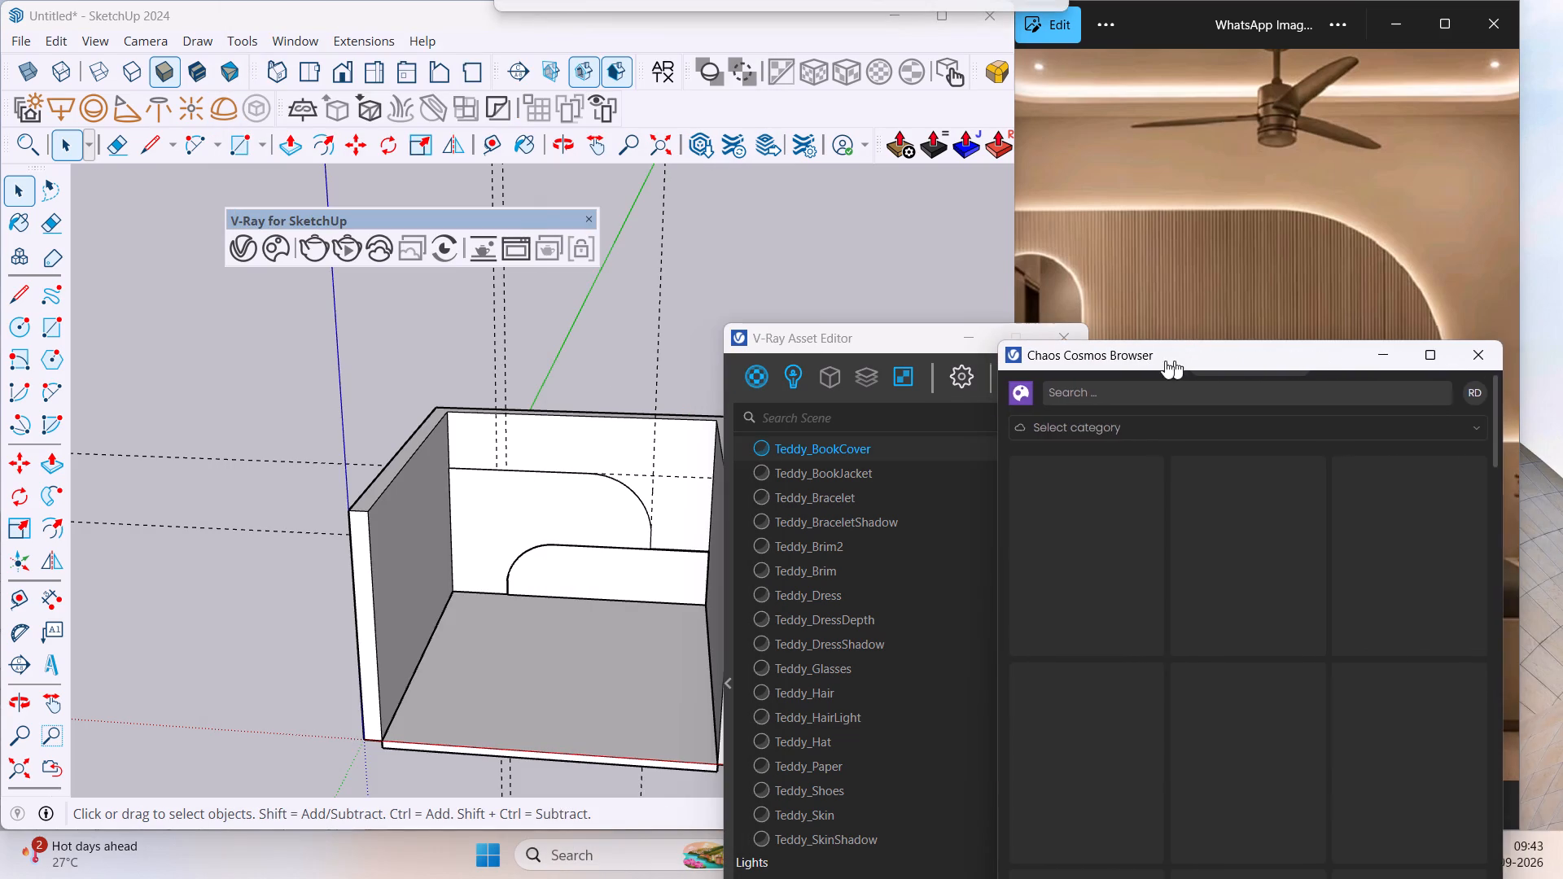
pyautogui.moveTo(1165, 361); pyautogui.dragTo(1163, 361)
pyautogui.scroll(-3, 443, 582)
pyautogui.scroll(-7, 1279, 243)
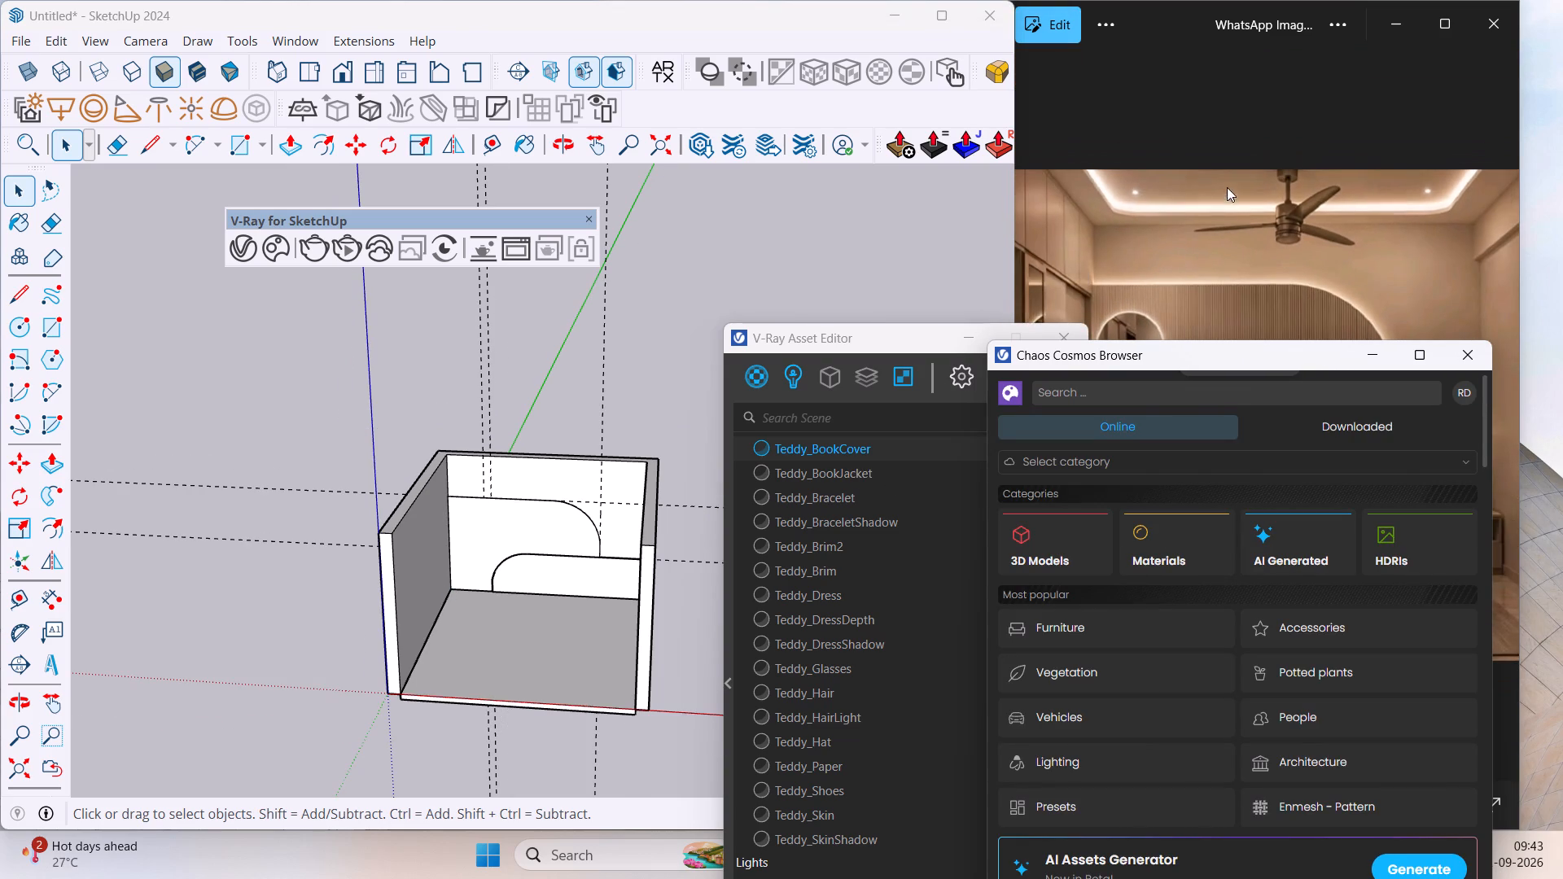
pyautogui.scroll(-4, 1224, 226)
pyautogui.moveTo(1173, 371); pyautogui.dragTo(1141, 539)
pyautogui.scroll(6, 432, 550)
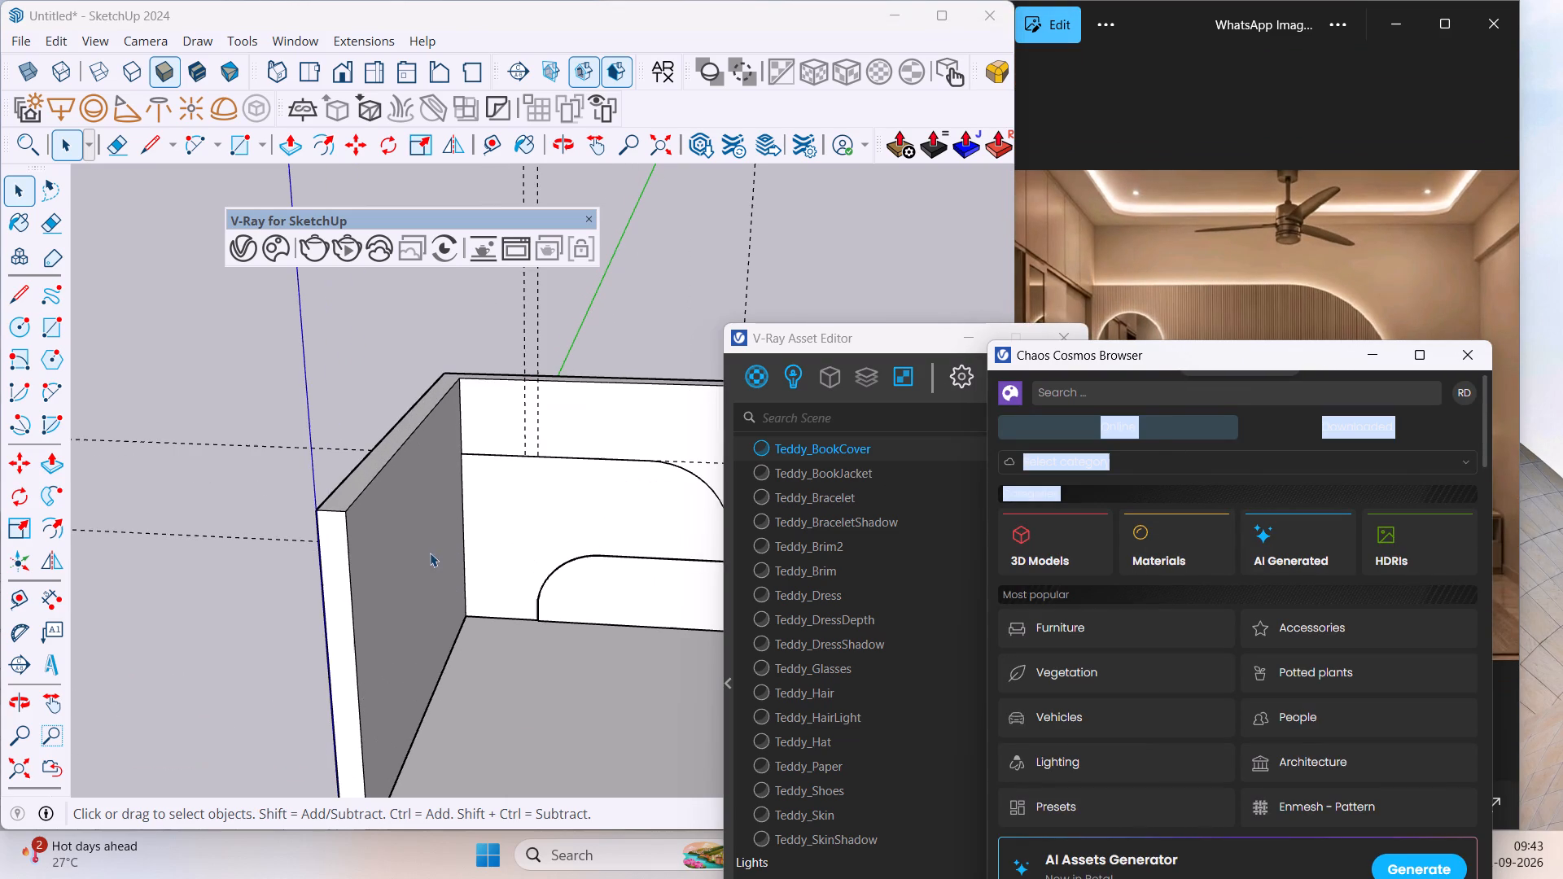
pyautogui.moveTo(1125, 356); pyautogui.dragTo(1104, 527)
pyautogui.moveTo(922, 337); pyautogui.dragTo(932, 367)
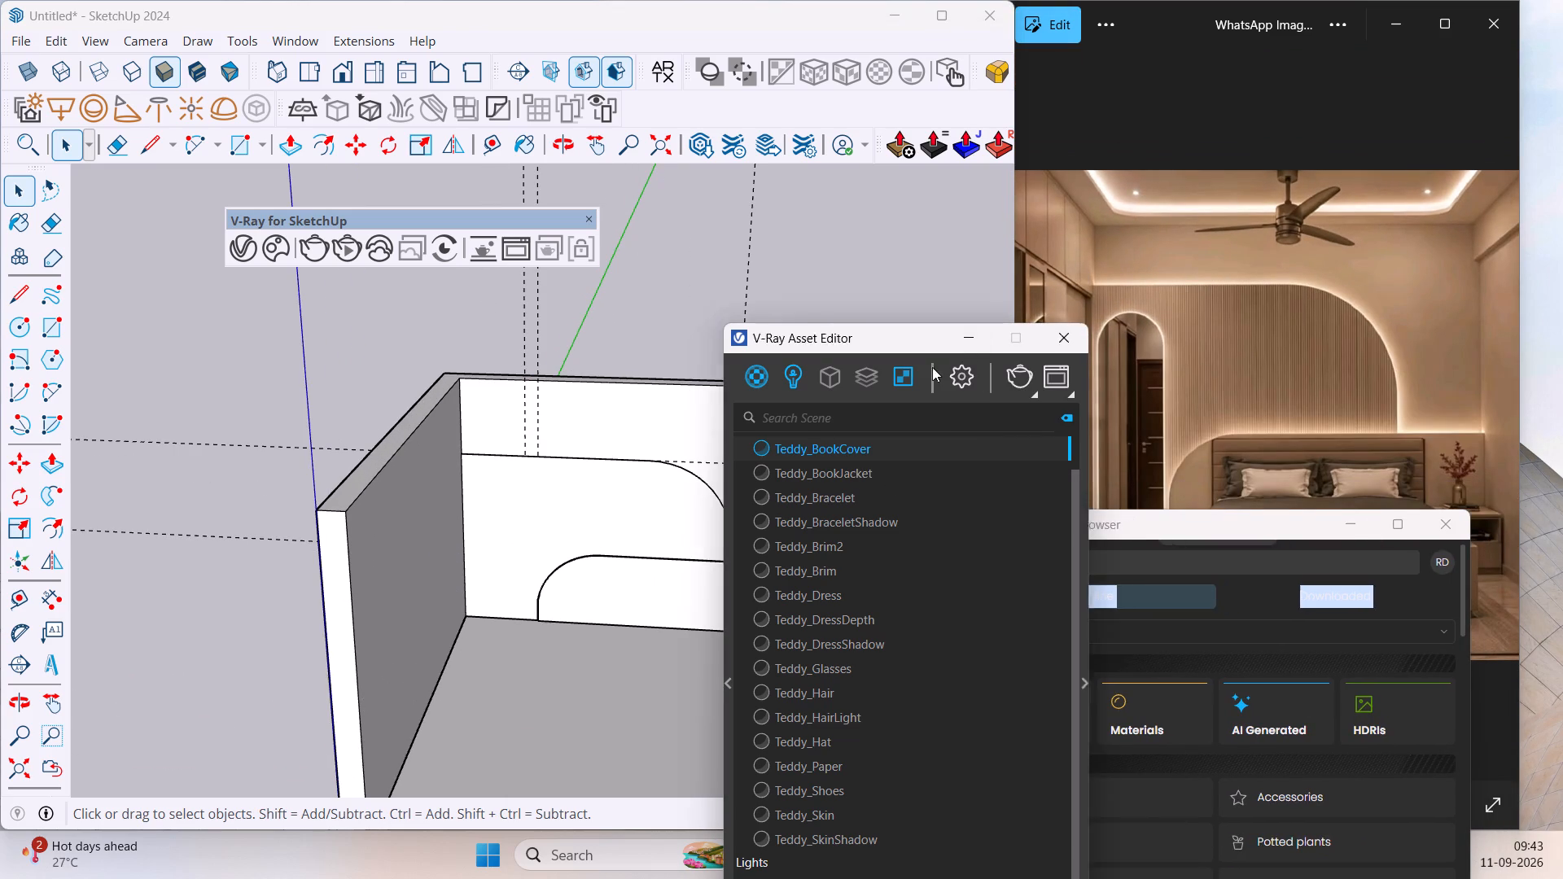
pyautogui.moveTo(932, 367); pyautogui.dragTo(936, 483)
pyautogui.scroll(-3, 1078, 368)
pyautogui.scroll(5, 475, 613)
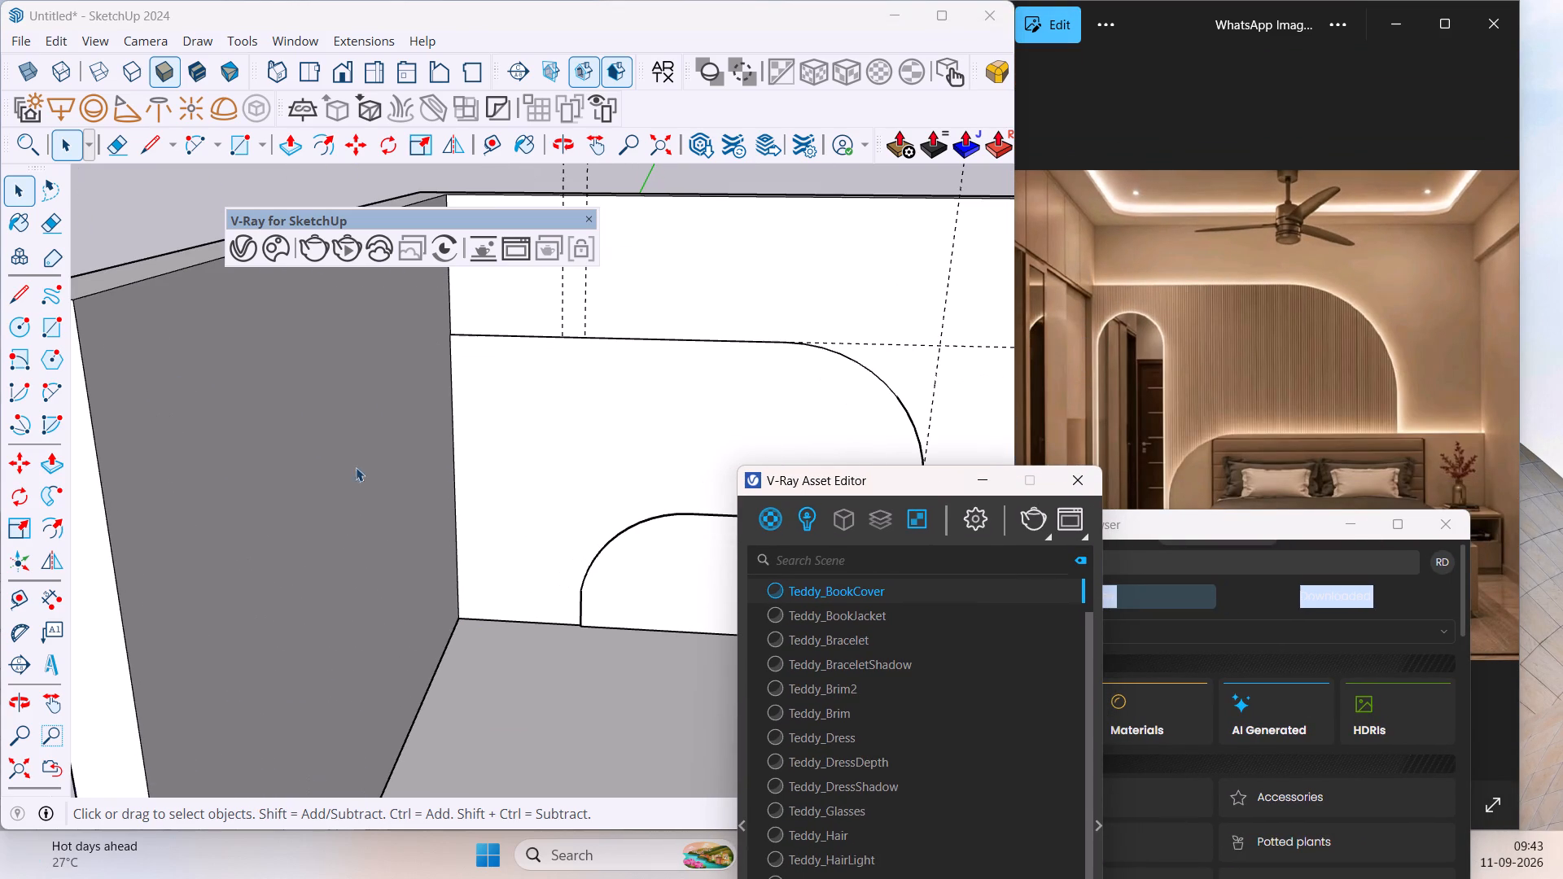
# Place a vertical guide on the back wall 2" in from the corner with the dark side wall.
pyautogui.moveTo(19, 581); pyautogui.dragTo(29, 584)
pyautogui.scroll(2, 537, 658)
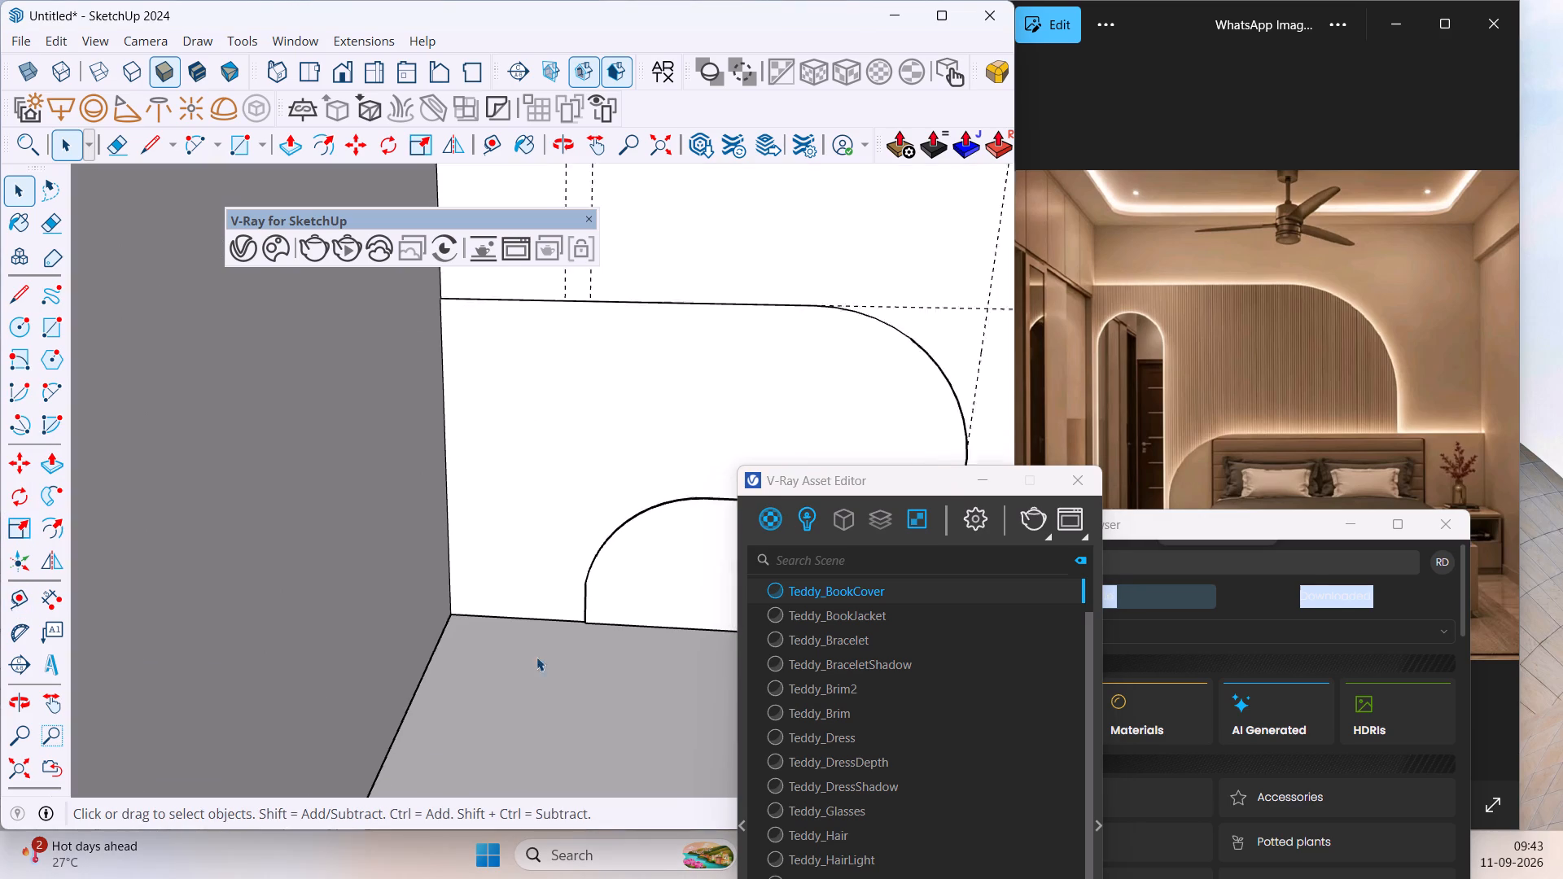
pyautogui.scroll(3, 536, 657)
pyautogui.click(16, 593)
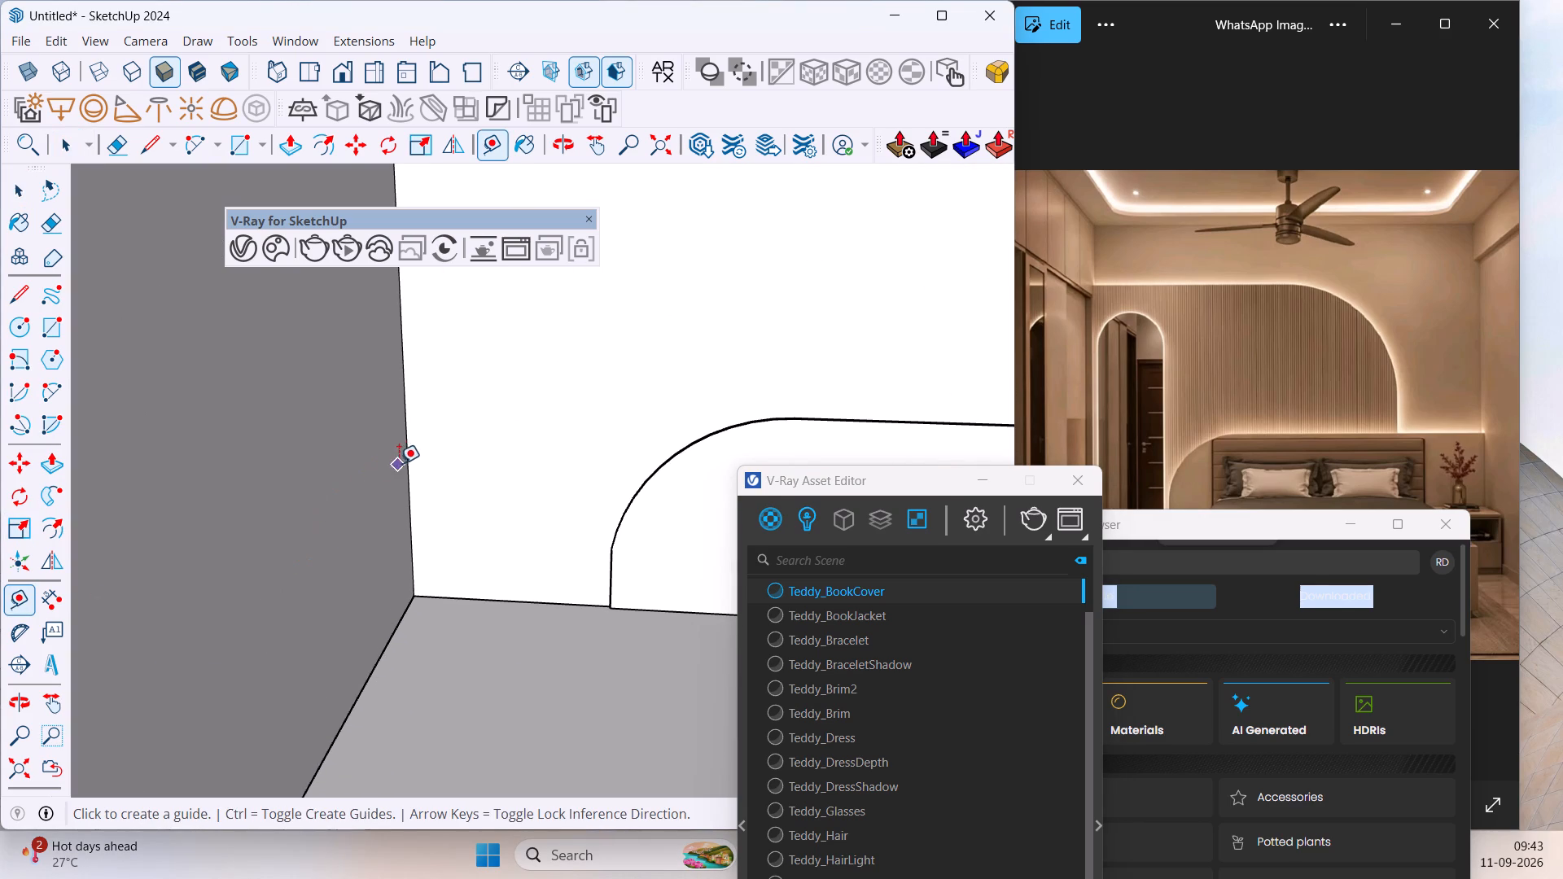
pyautogui.click(409, 457)
pyautogui.write('2"')
pyautogui.press('Return')
# Place a horizontal guide 3" below the top edge of the large curved wall panel.
pyautogui.scroll(-3, 502, 565)
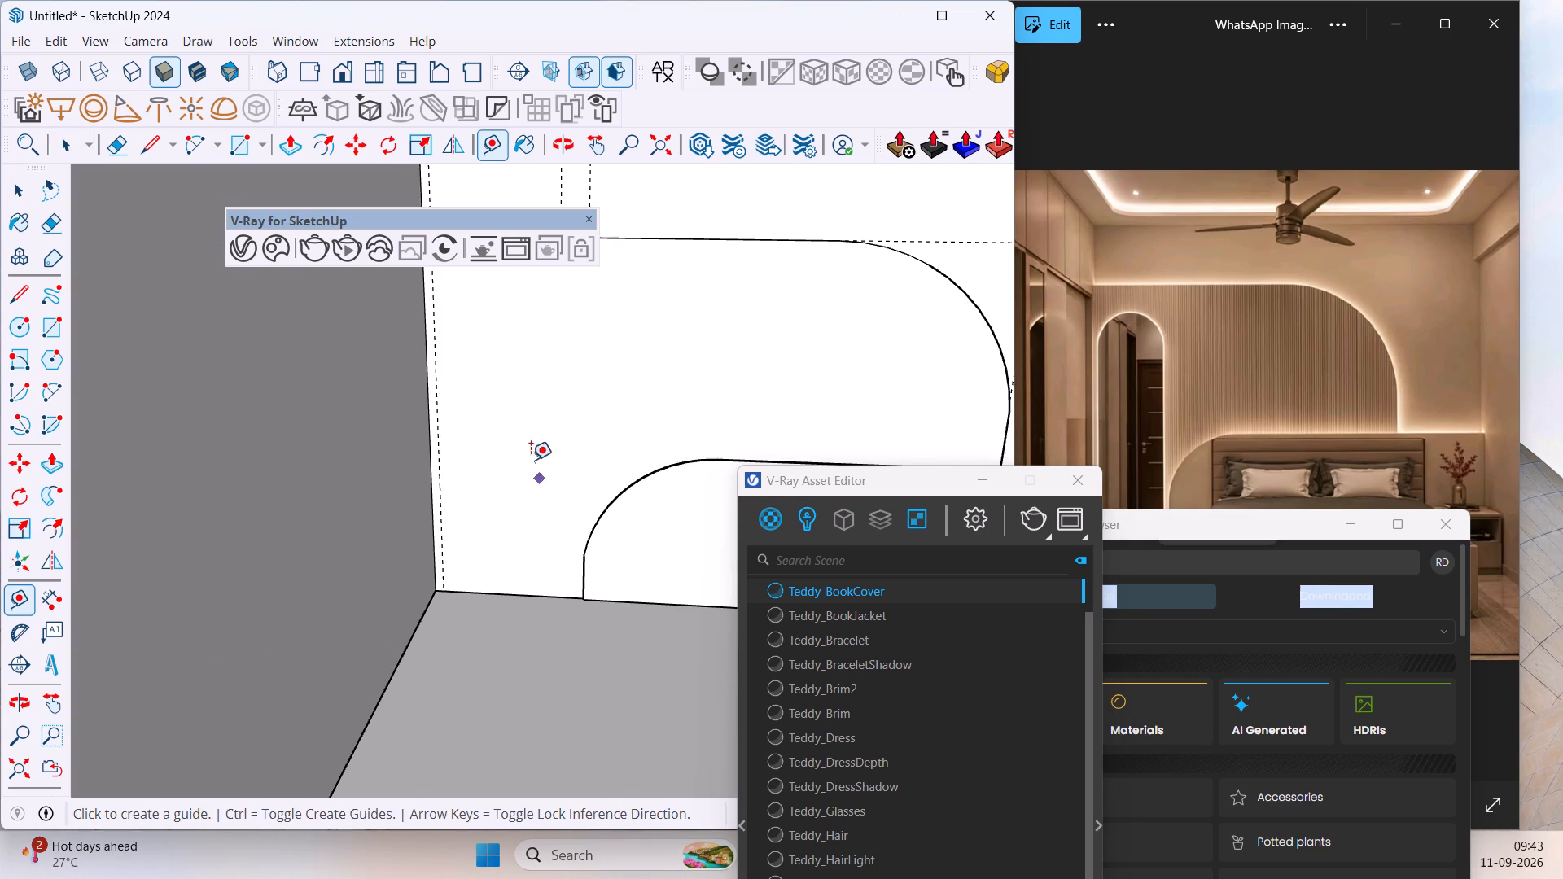
pyautogui.scroll(-4, 478, 663)
pyautogui.scroll(5, 461, 367)
pyautogui.click(461, 367)
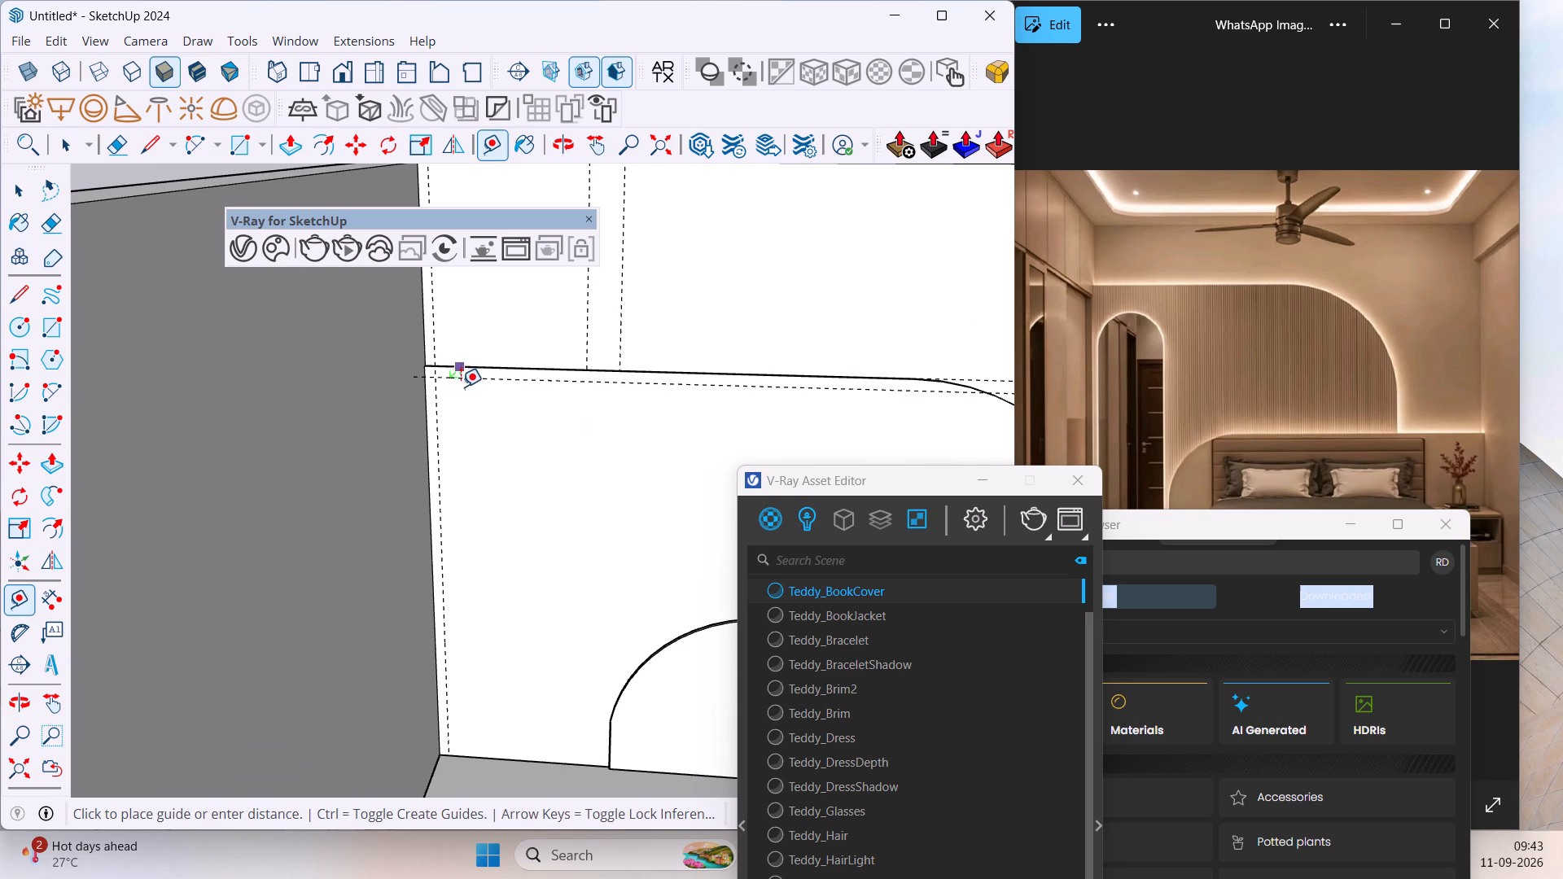
pyautogui.write('3"')
pyautogui.press('Return')
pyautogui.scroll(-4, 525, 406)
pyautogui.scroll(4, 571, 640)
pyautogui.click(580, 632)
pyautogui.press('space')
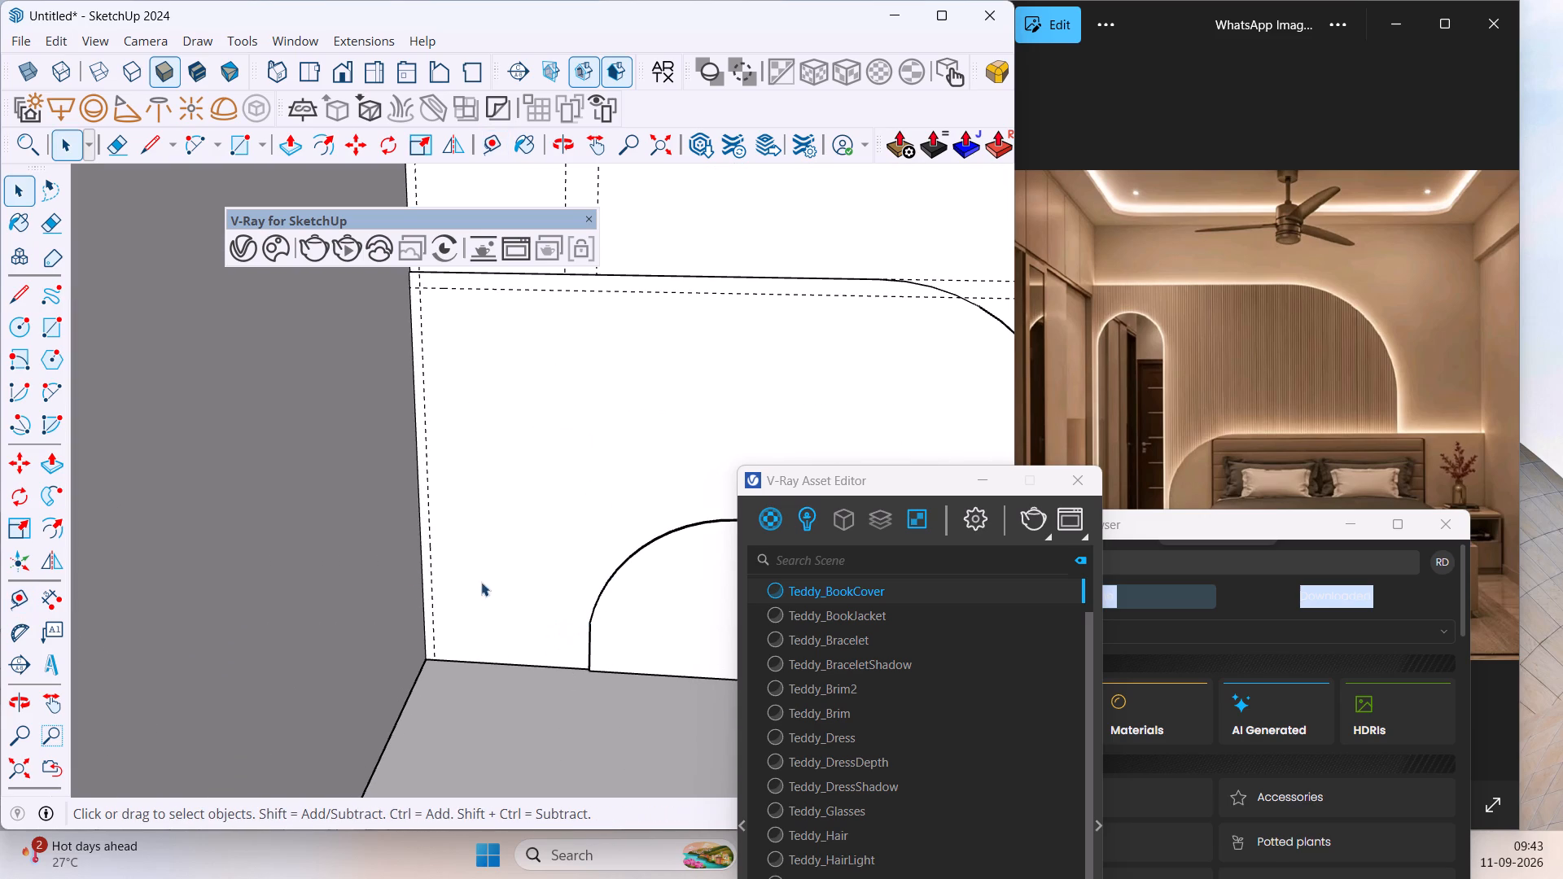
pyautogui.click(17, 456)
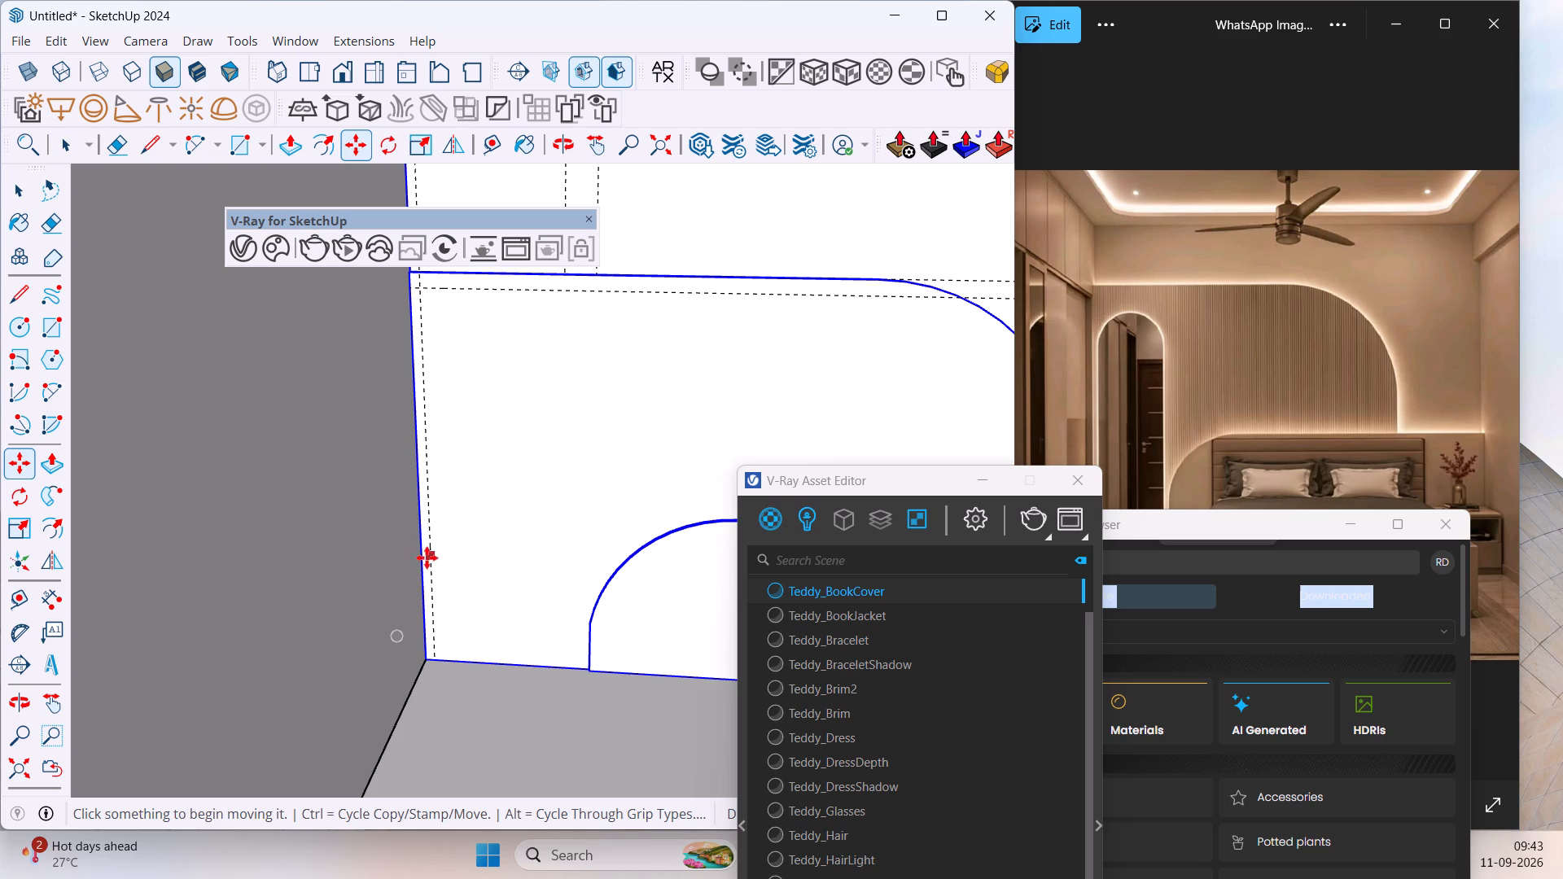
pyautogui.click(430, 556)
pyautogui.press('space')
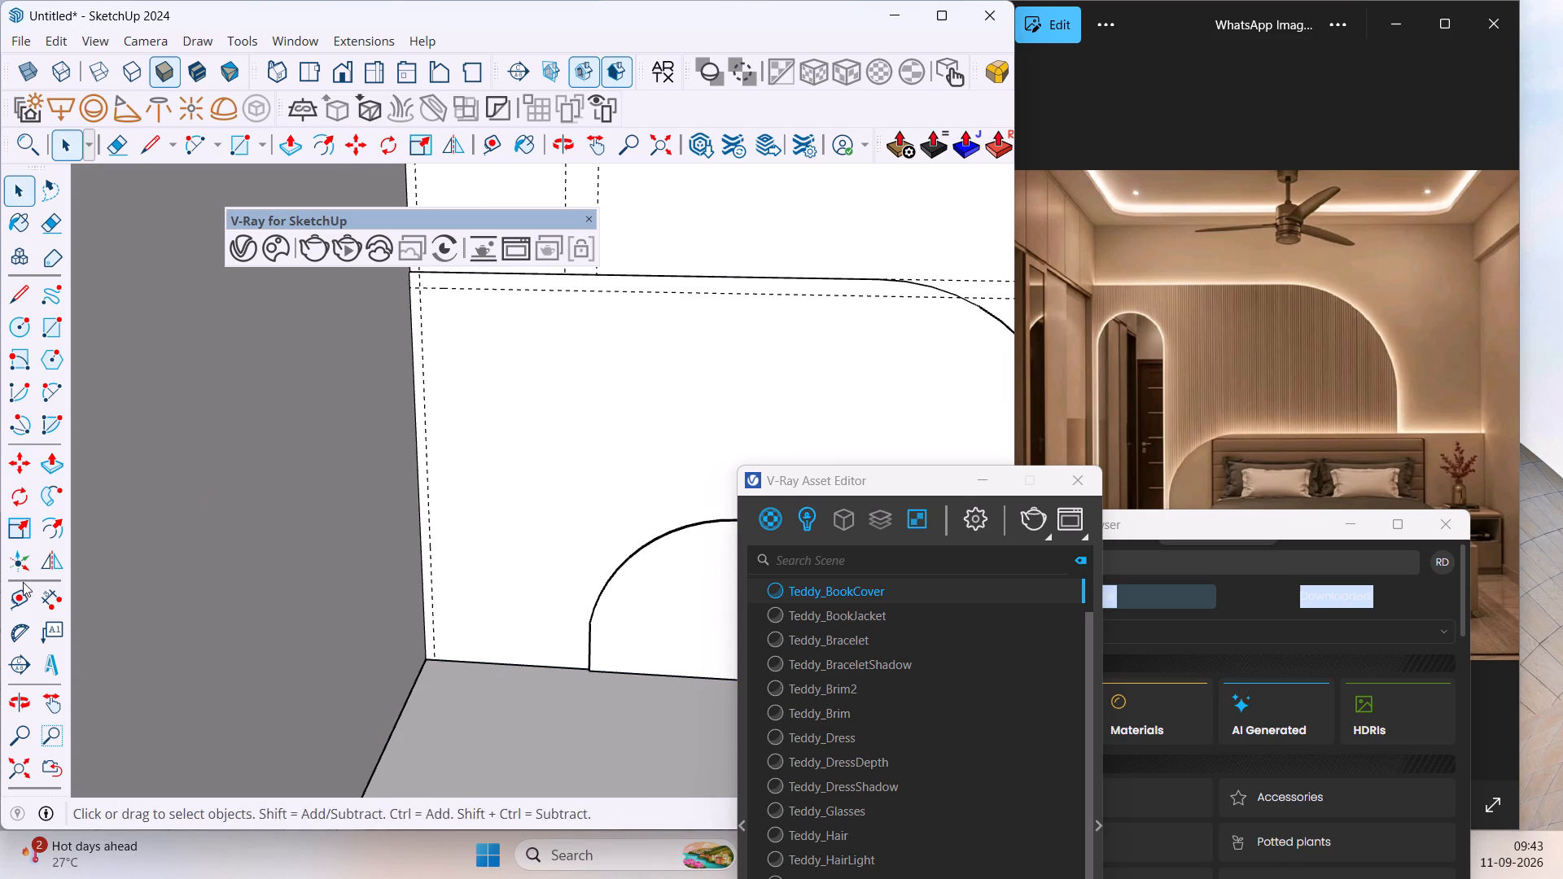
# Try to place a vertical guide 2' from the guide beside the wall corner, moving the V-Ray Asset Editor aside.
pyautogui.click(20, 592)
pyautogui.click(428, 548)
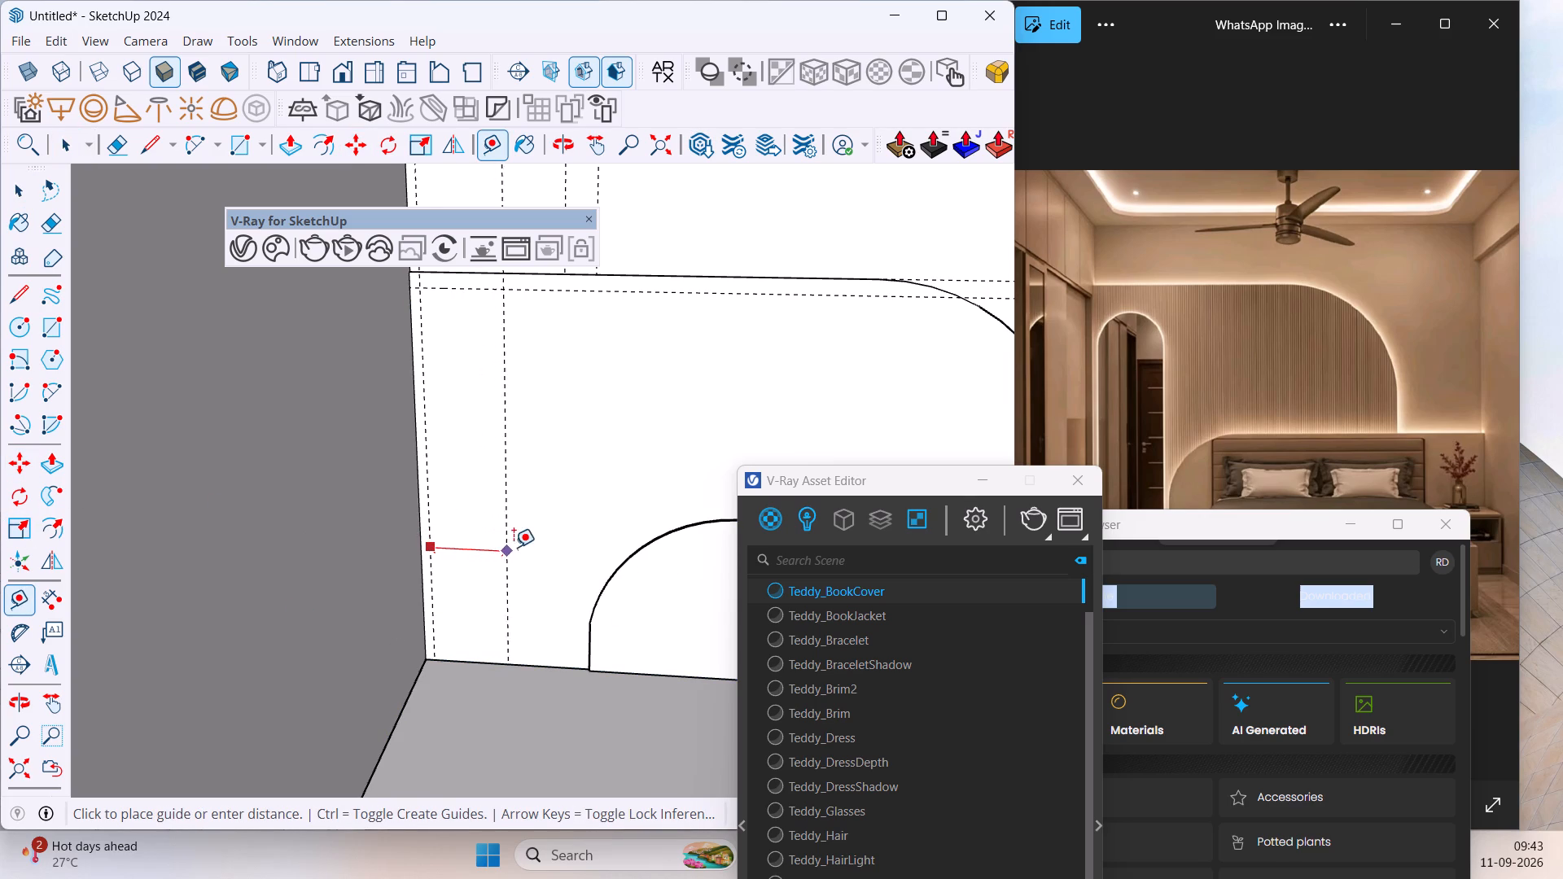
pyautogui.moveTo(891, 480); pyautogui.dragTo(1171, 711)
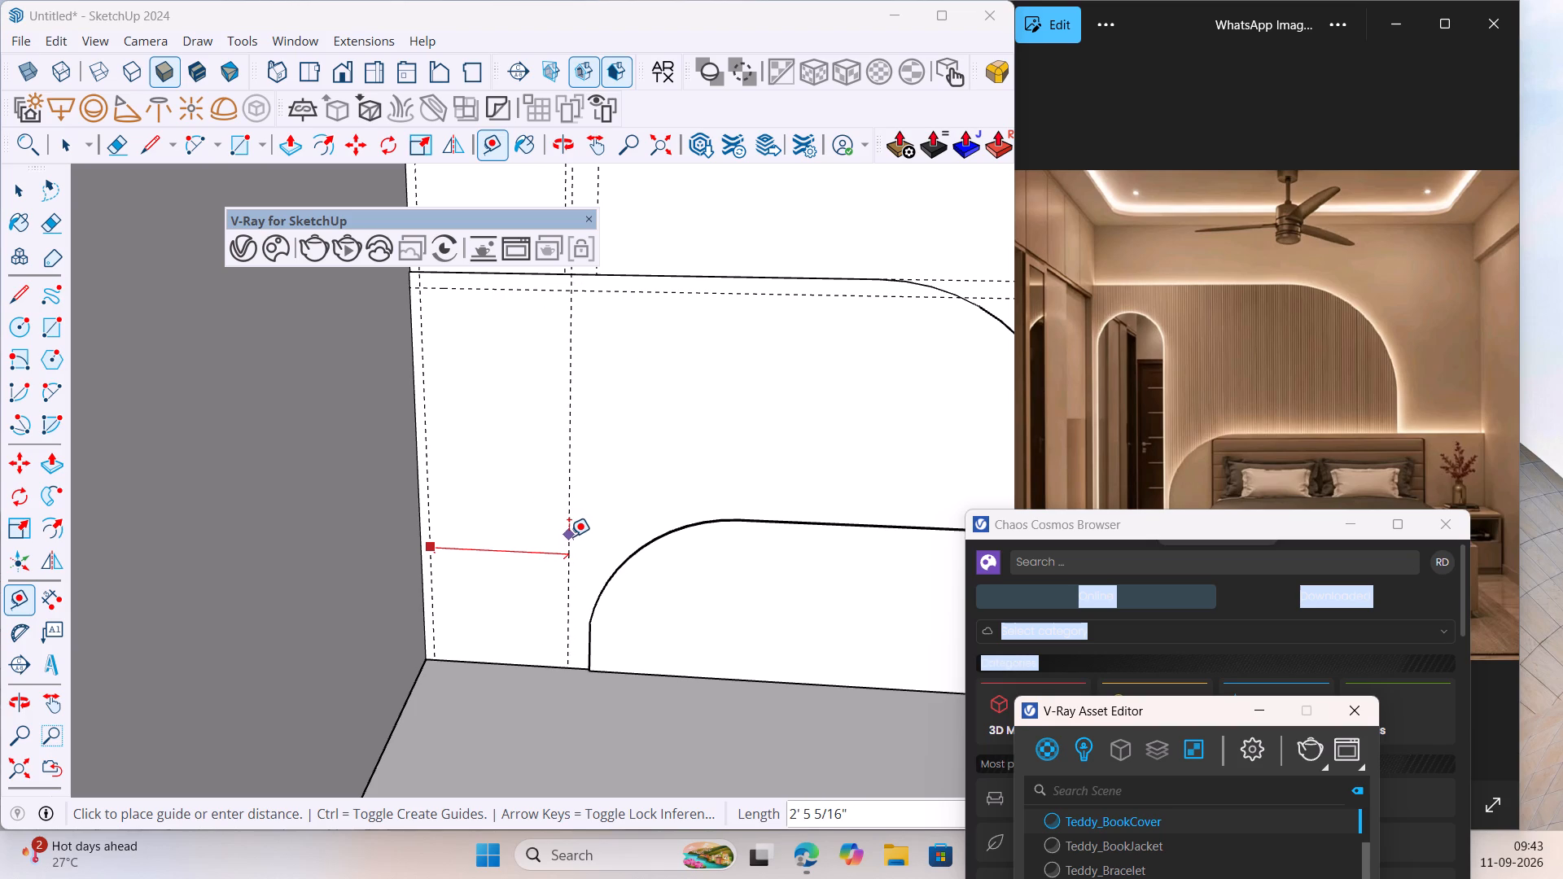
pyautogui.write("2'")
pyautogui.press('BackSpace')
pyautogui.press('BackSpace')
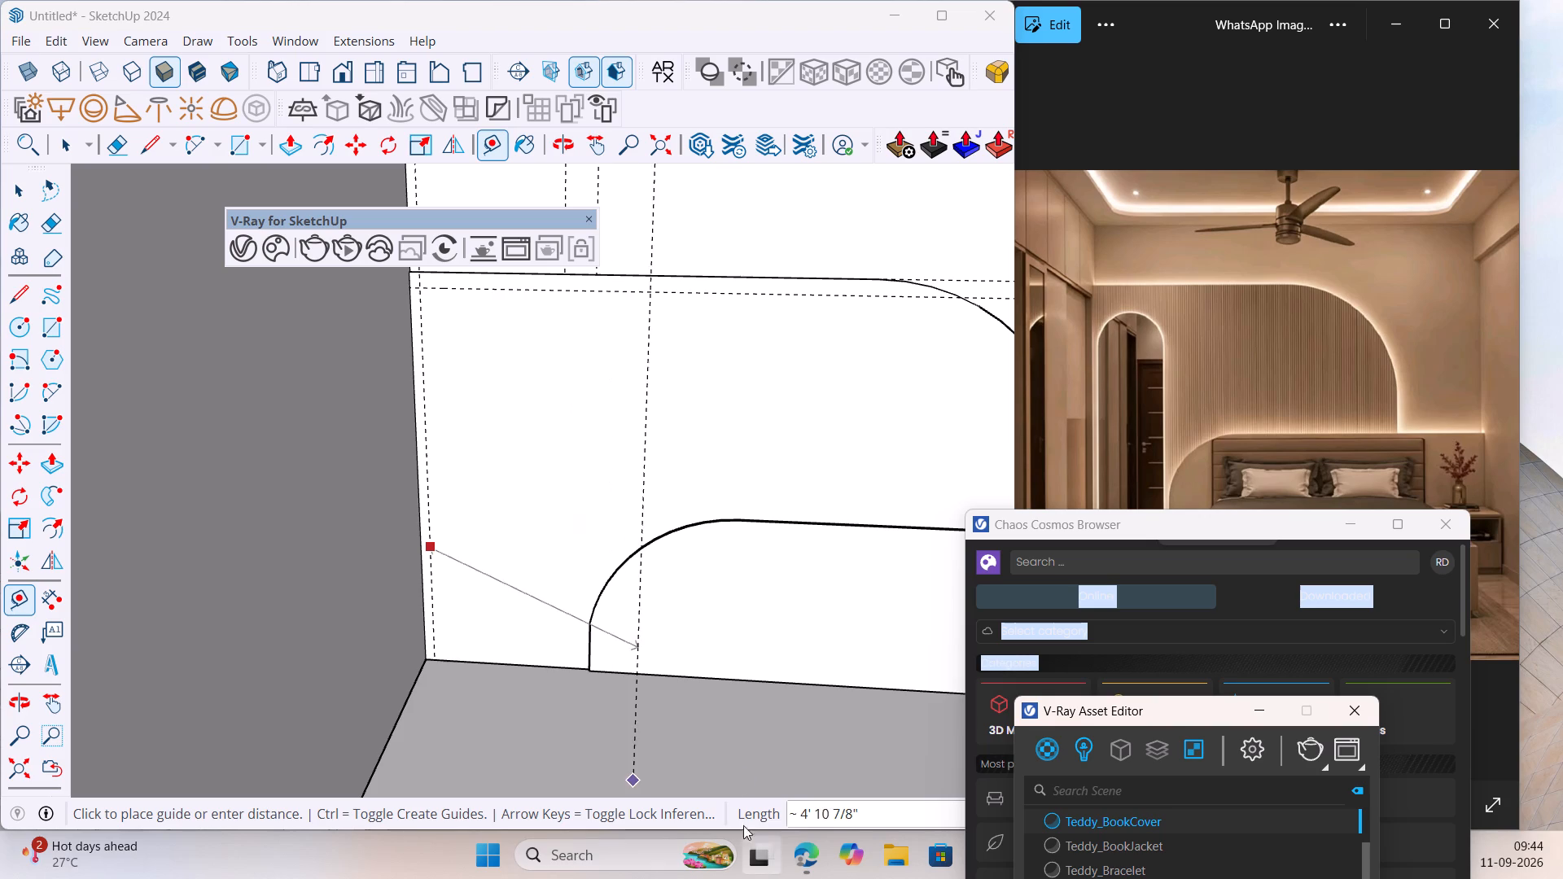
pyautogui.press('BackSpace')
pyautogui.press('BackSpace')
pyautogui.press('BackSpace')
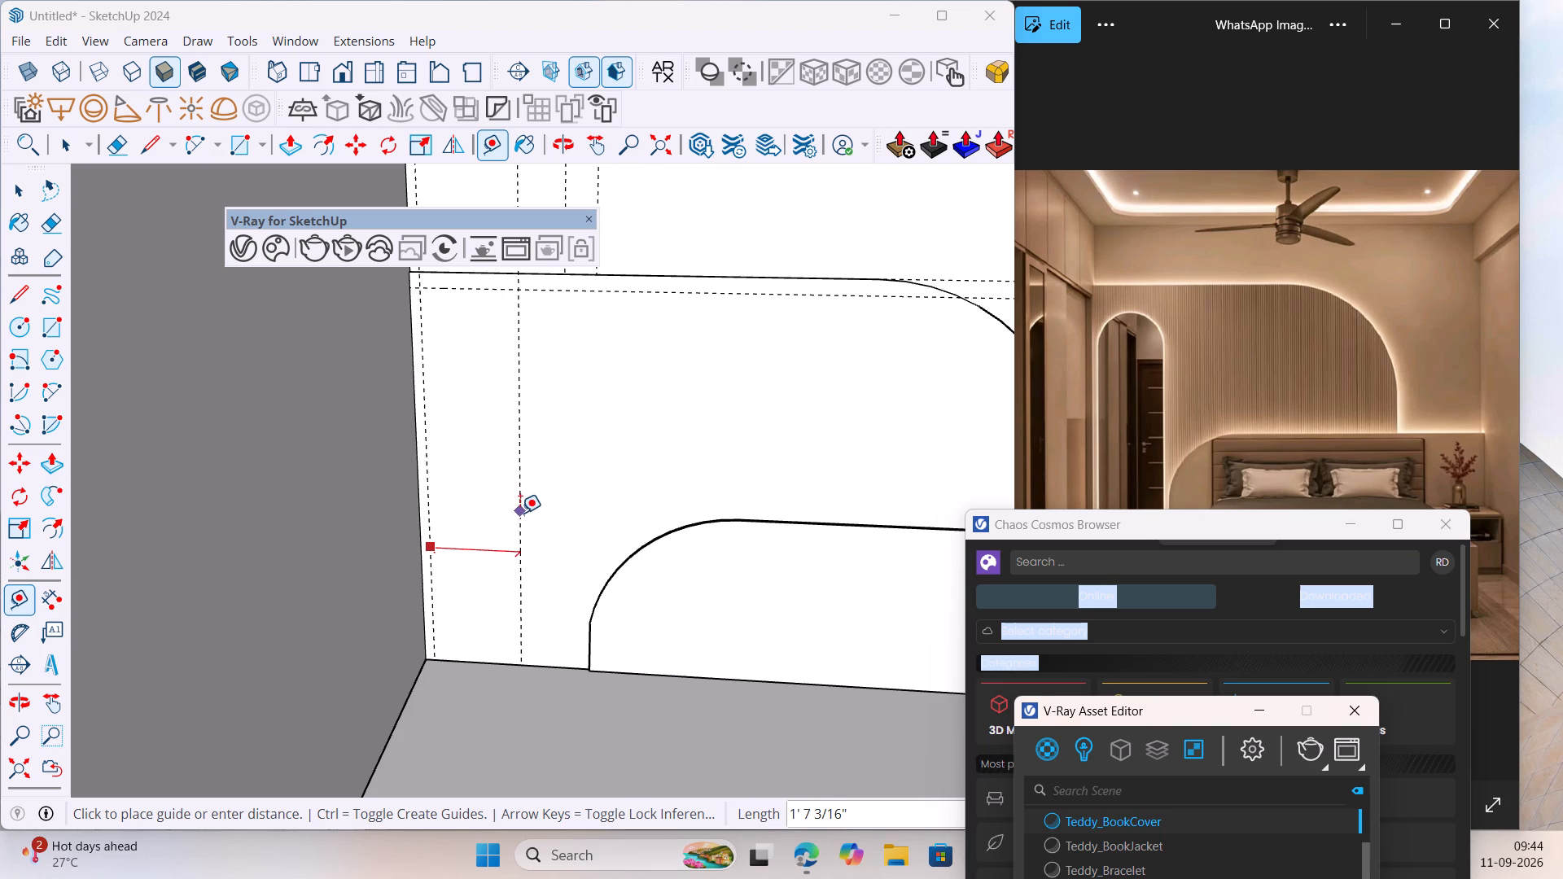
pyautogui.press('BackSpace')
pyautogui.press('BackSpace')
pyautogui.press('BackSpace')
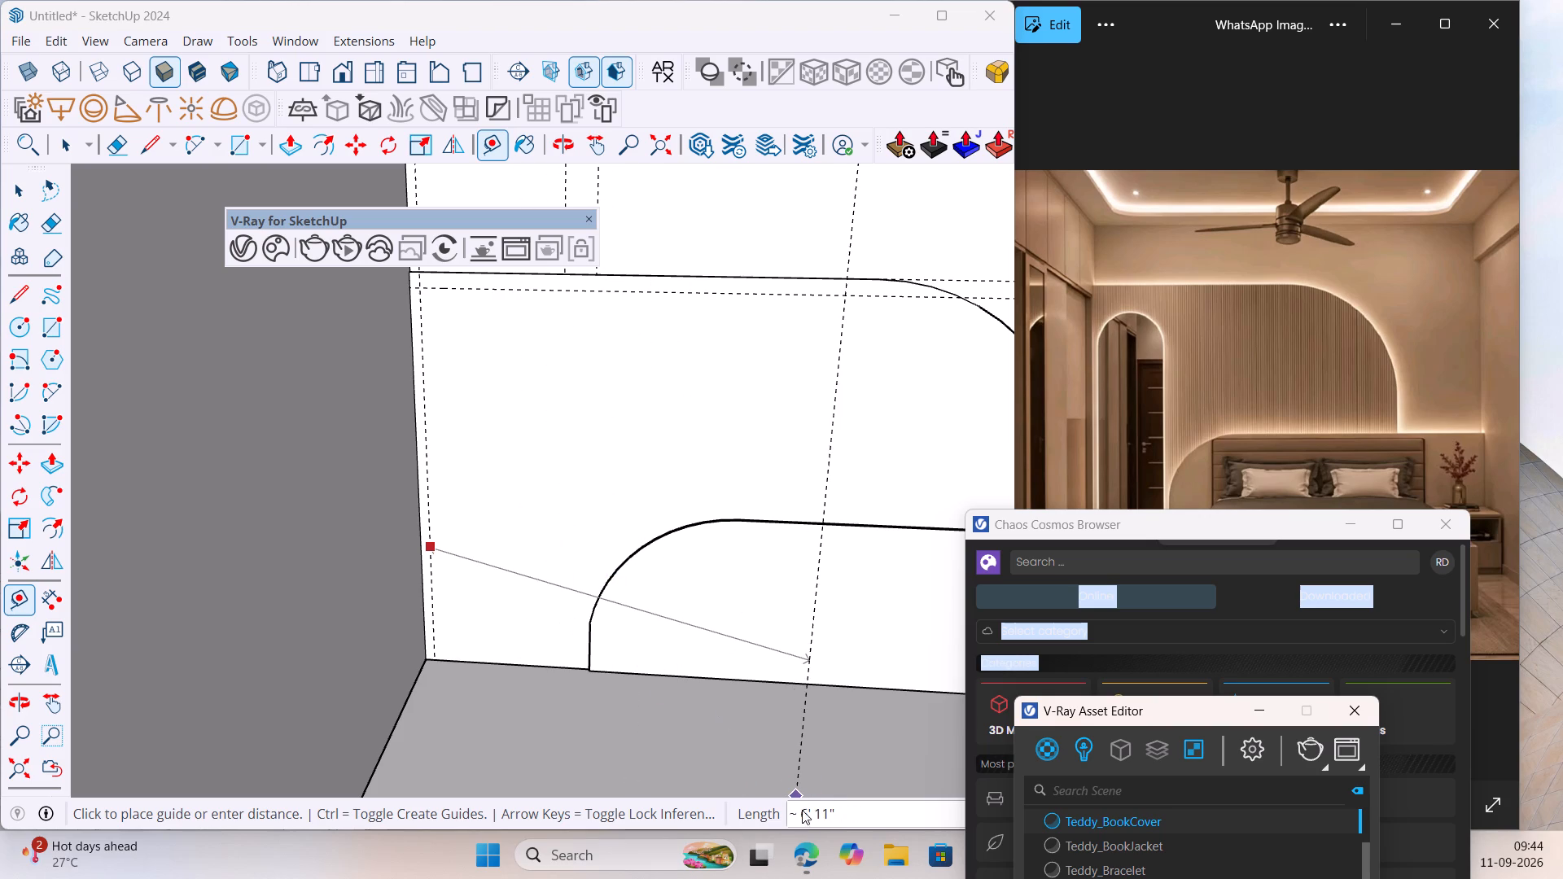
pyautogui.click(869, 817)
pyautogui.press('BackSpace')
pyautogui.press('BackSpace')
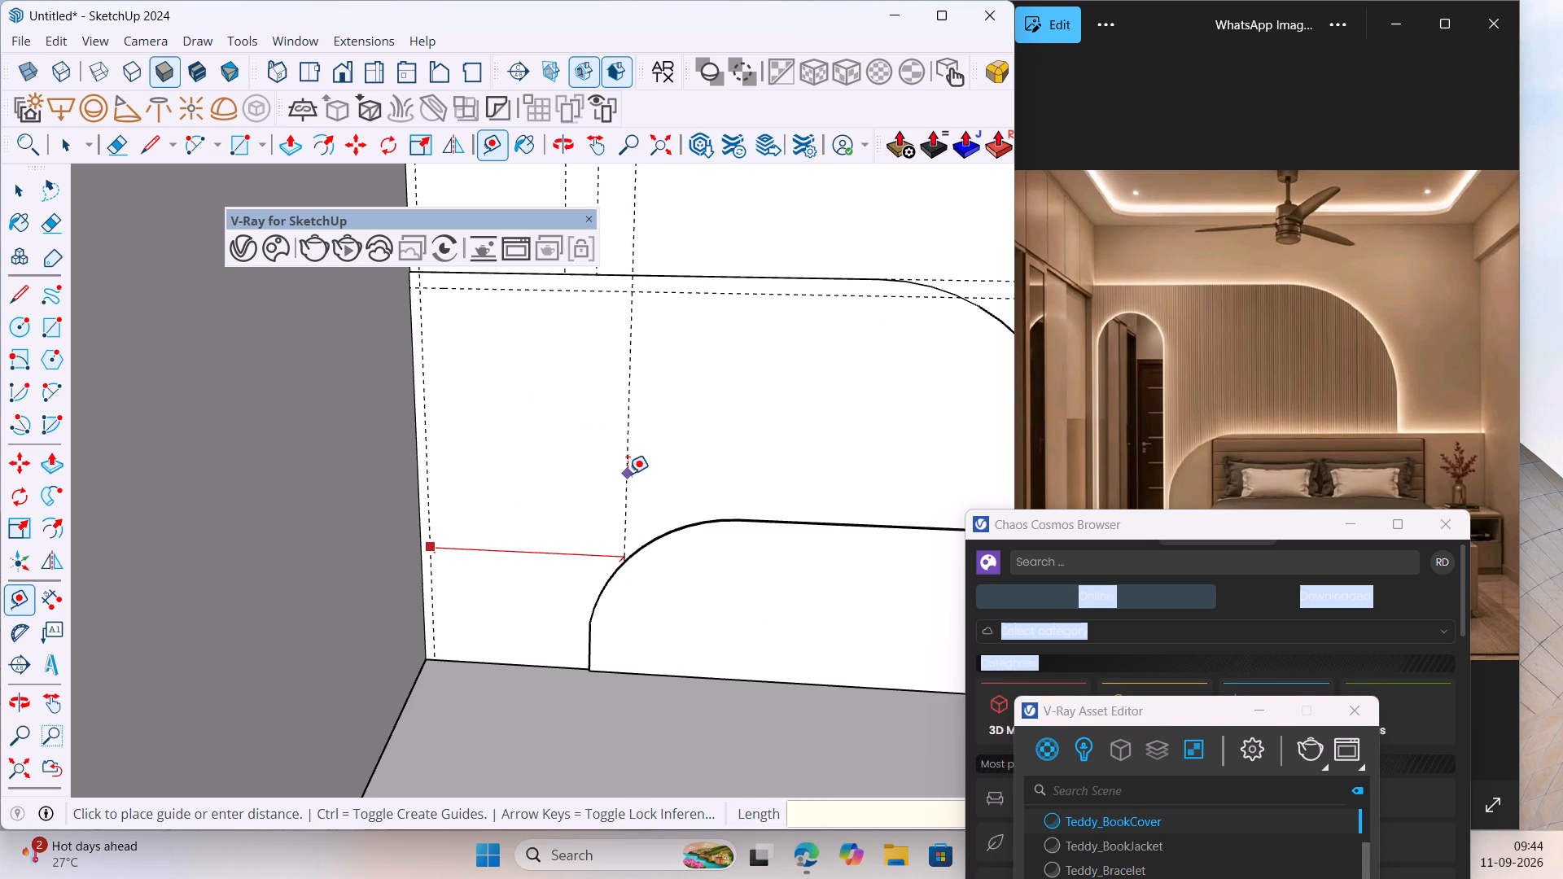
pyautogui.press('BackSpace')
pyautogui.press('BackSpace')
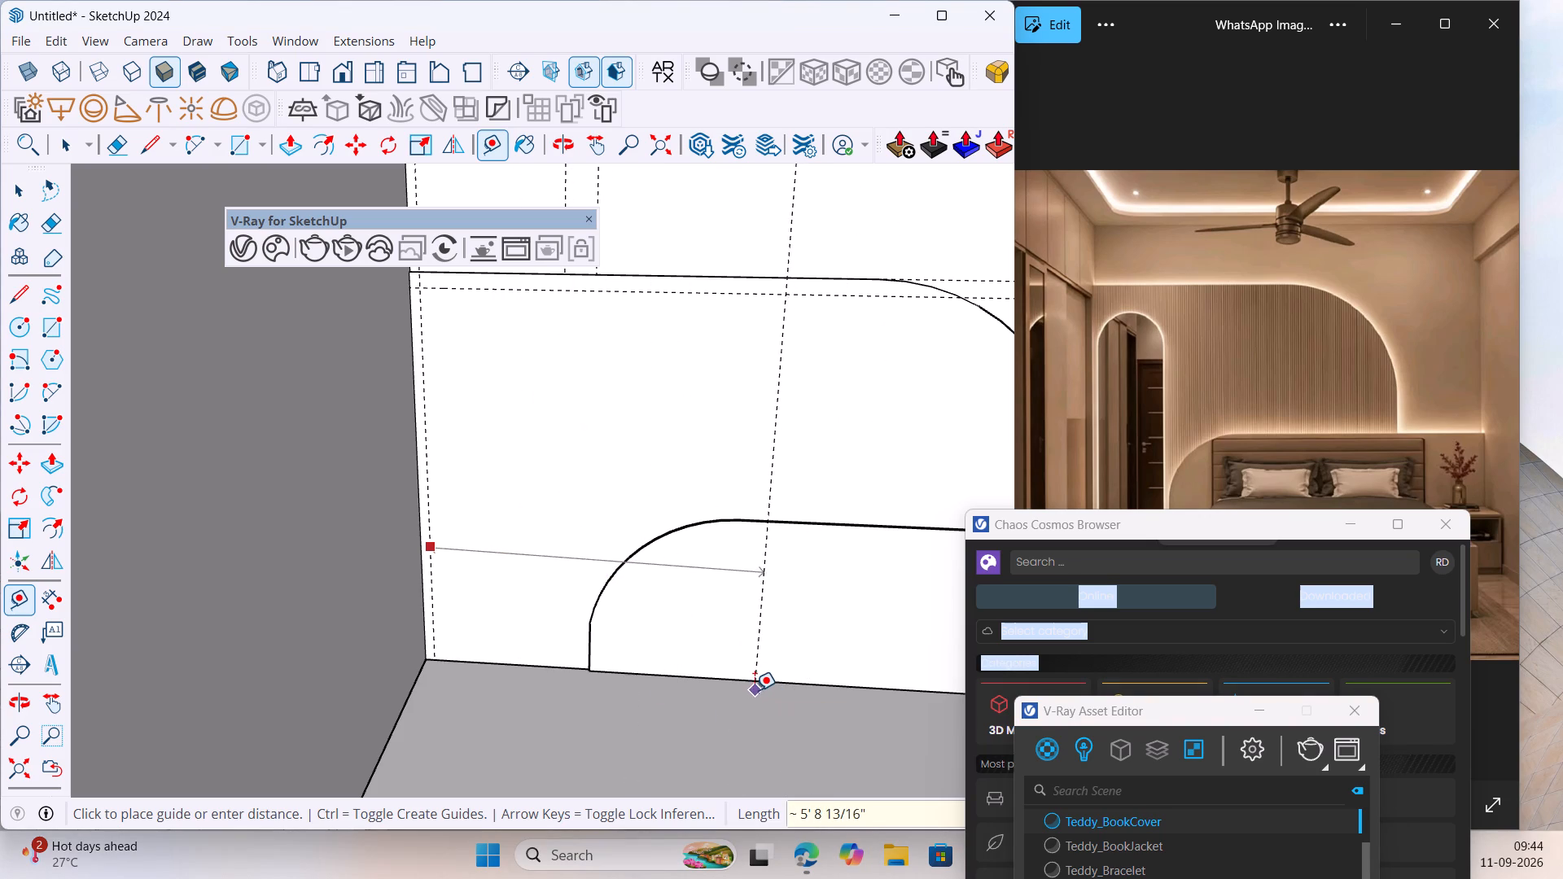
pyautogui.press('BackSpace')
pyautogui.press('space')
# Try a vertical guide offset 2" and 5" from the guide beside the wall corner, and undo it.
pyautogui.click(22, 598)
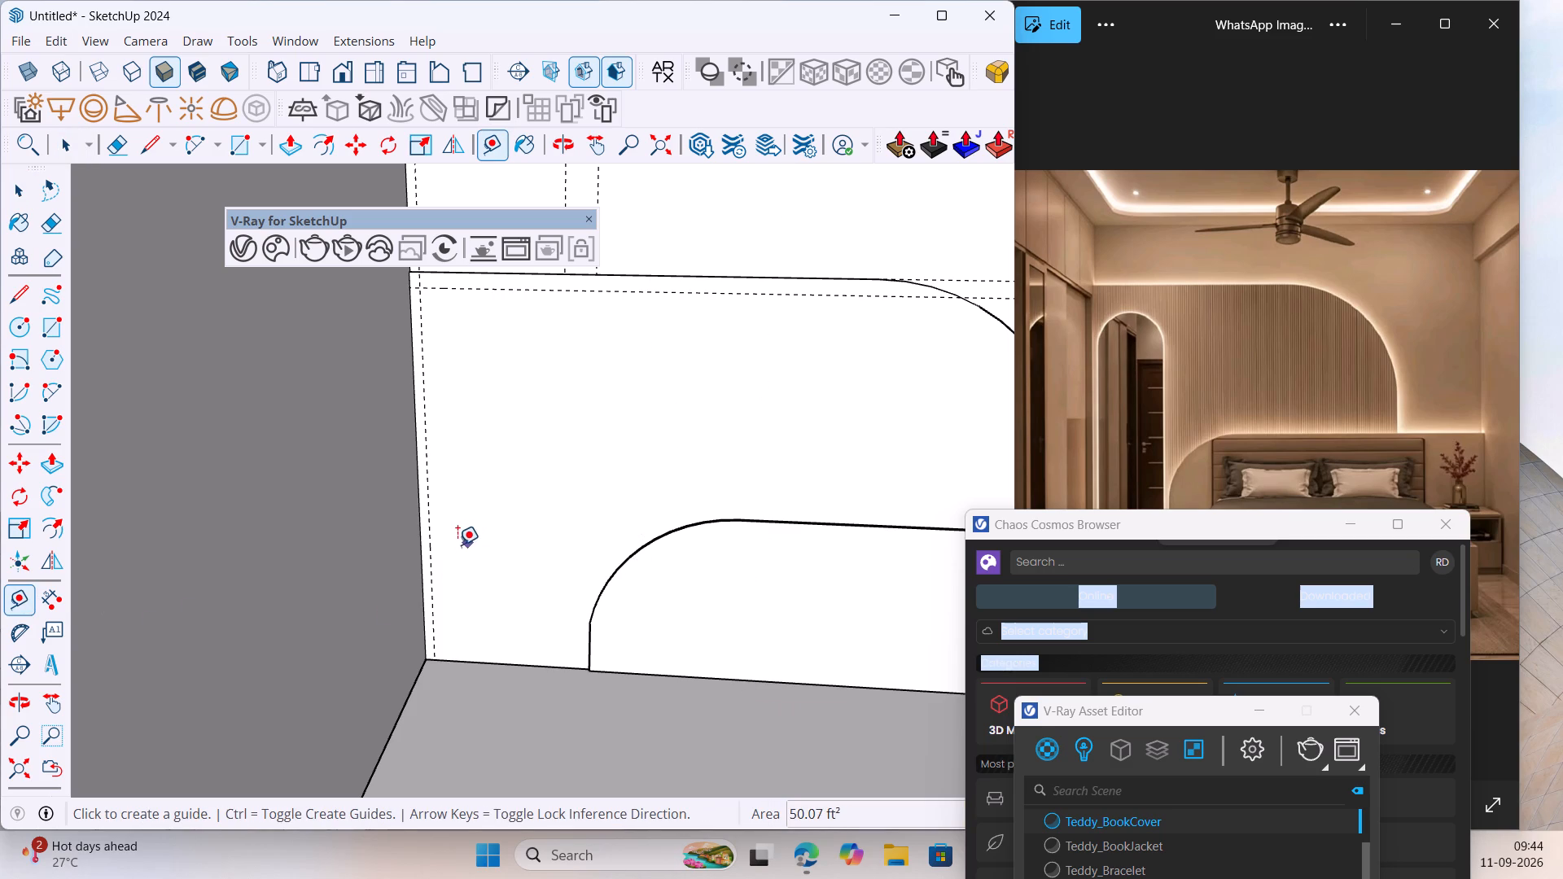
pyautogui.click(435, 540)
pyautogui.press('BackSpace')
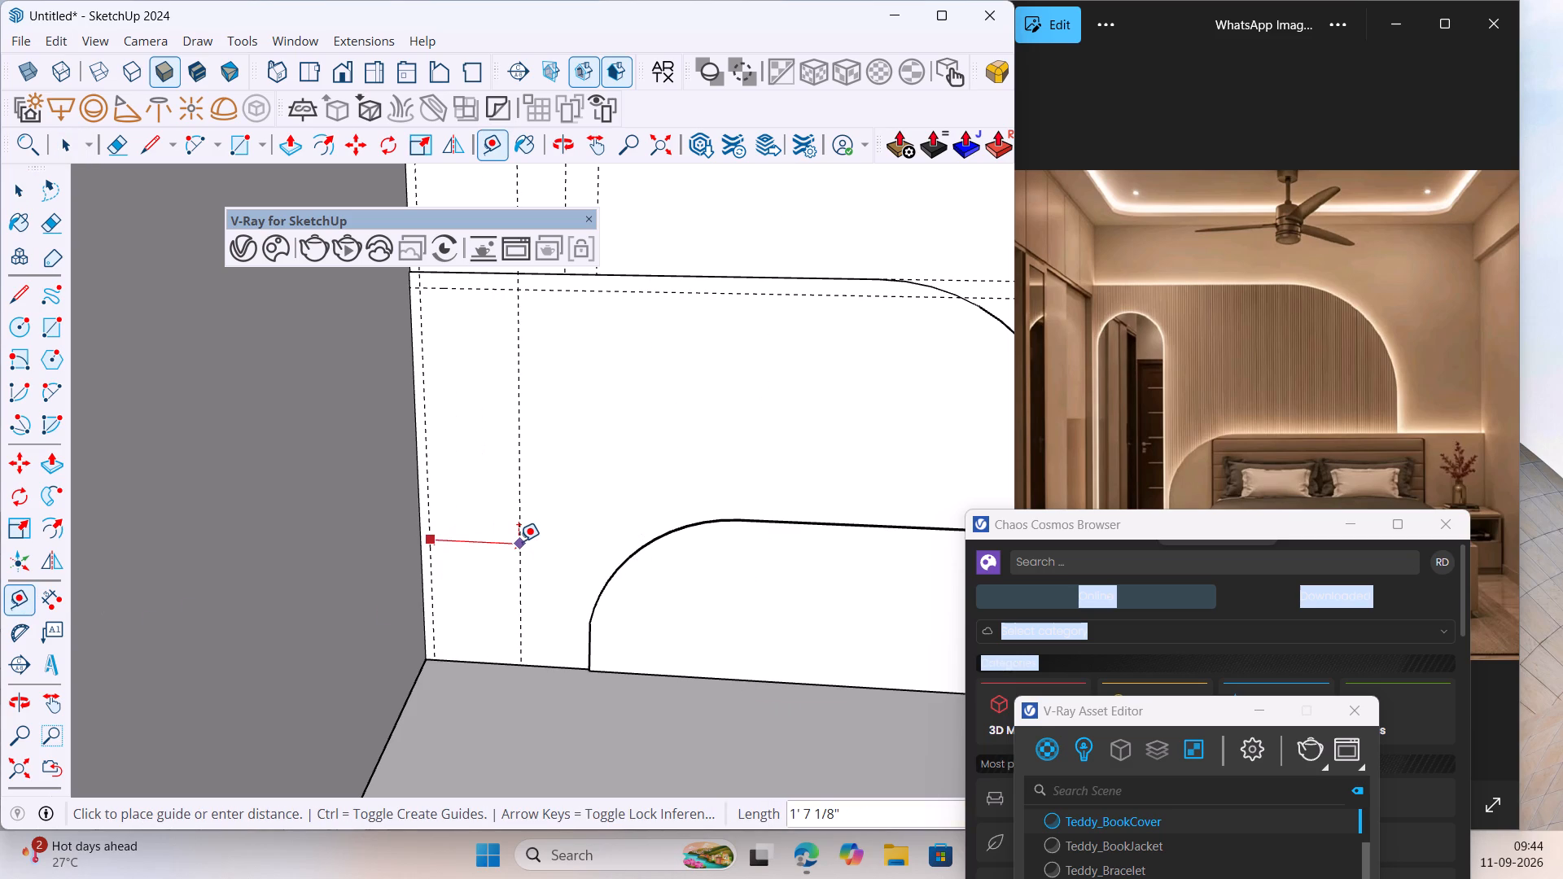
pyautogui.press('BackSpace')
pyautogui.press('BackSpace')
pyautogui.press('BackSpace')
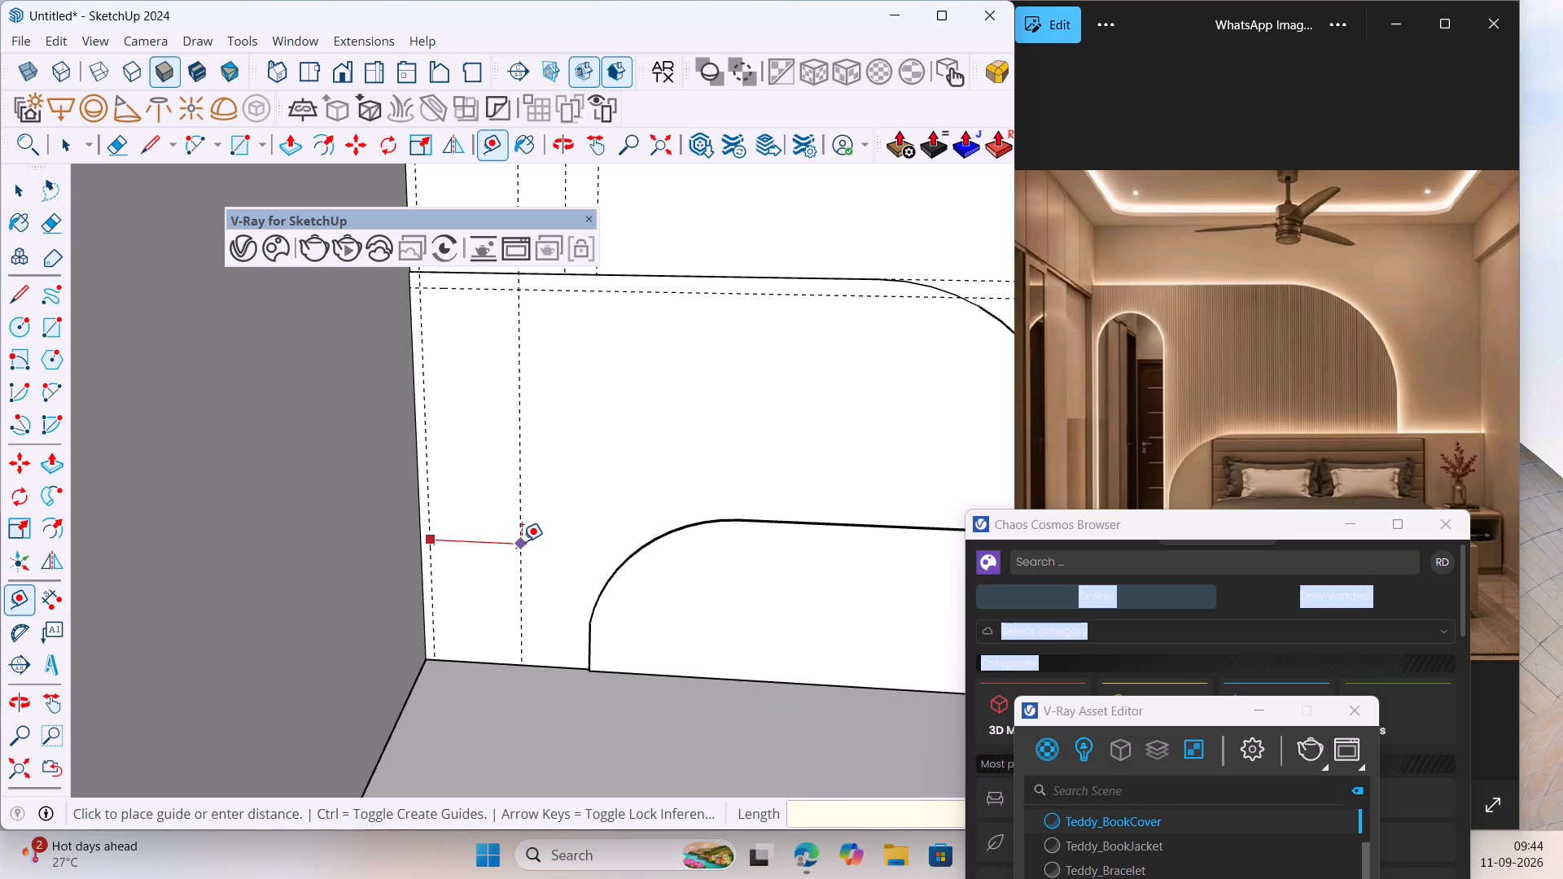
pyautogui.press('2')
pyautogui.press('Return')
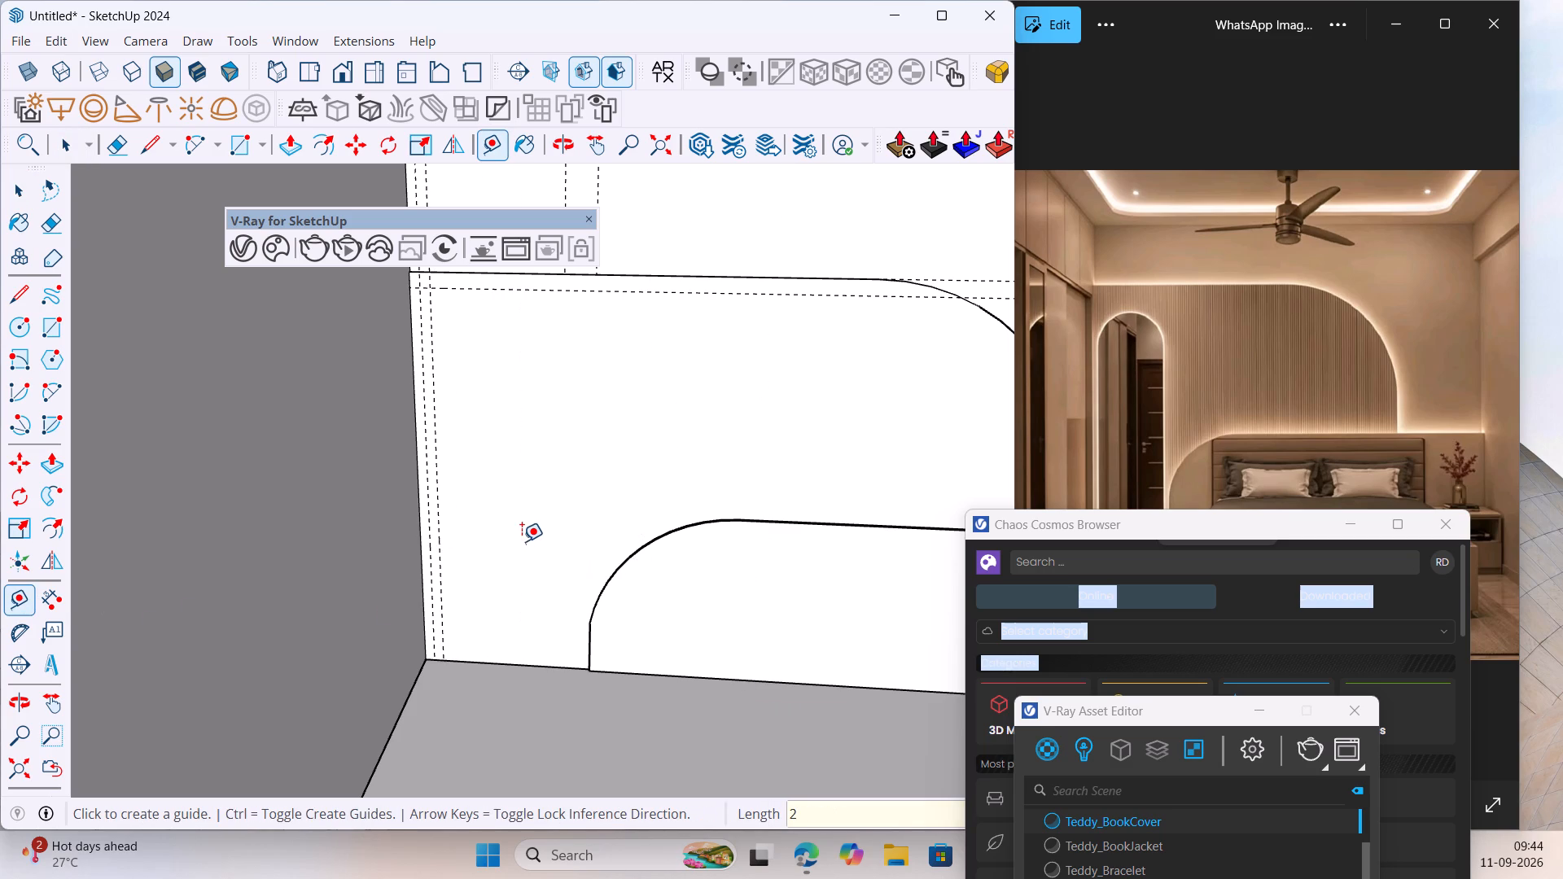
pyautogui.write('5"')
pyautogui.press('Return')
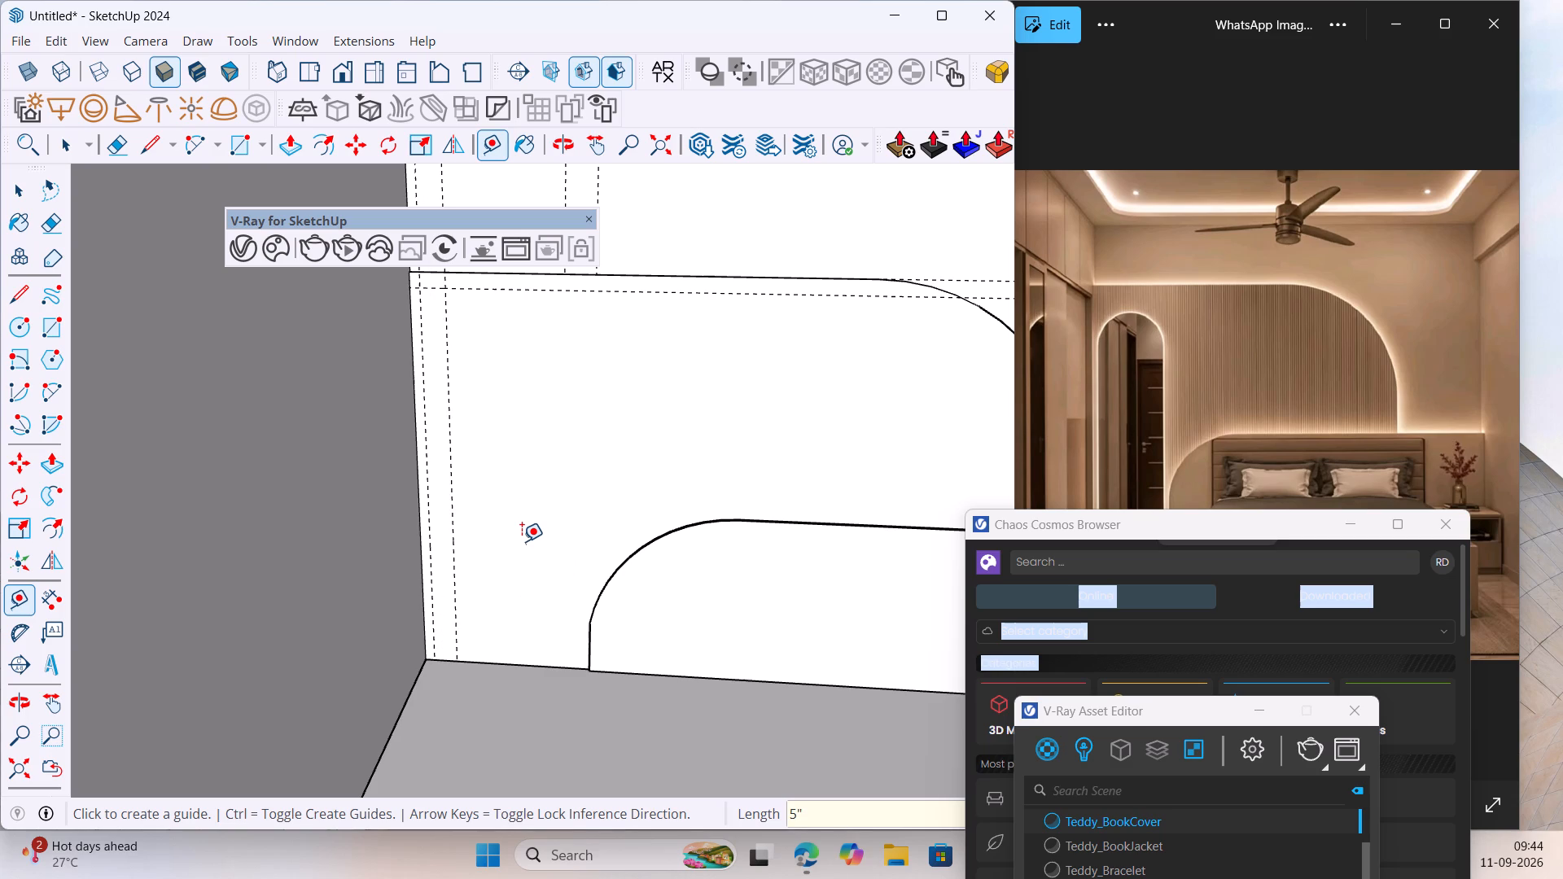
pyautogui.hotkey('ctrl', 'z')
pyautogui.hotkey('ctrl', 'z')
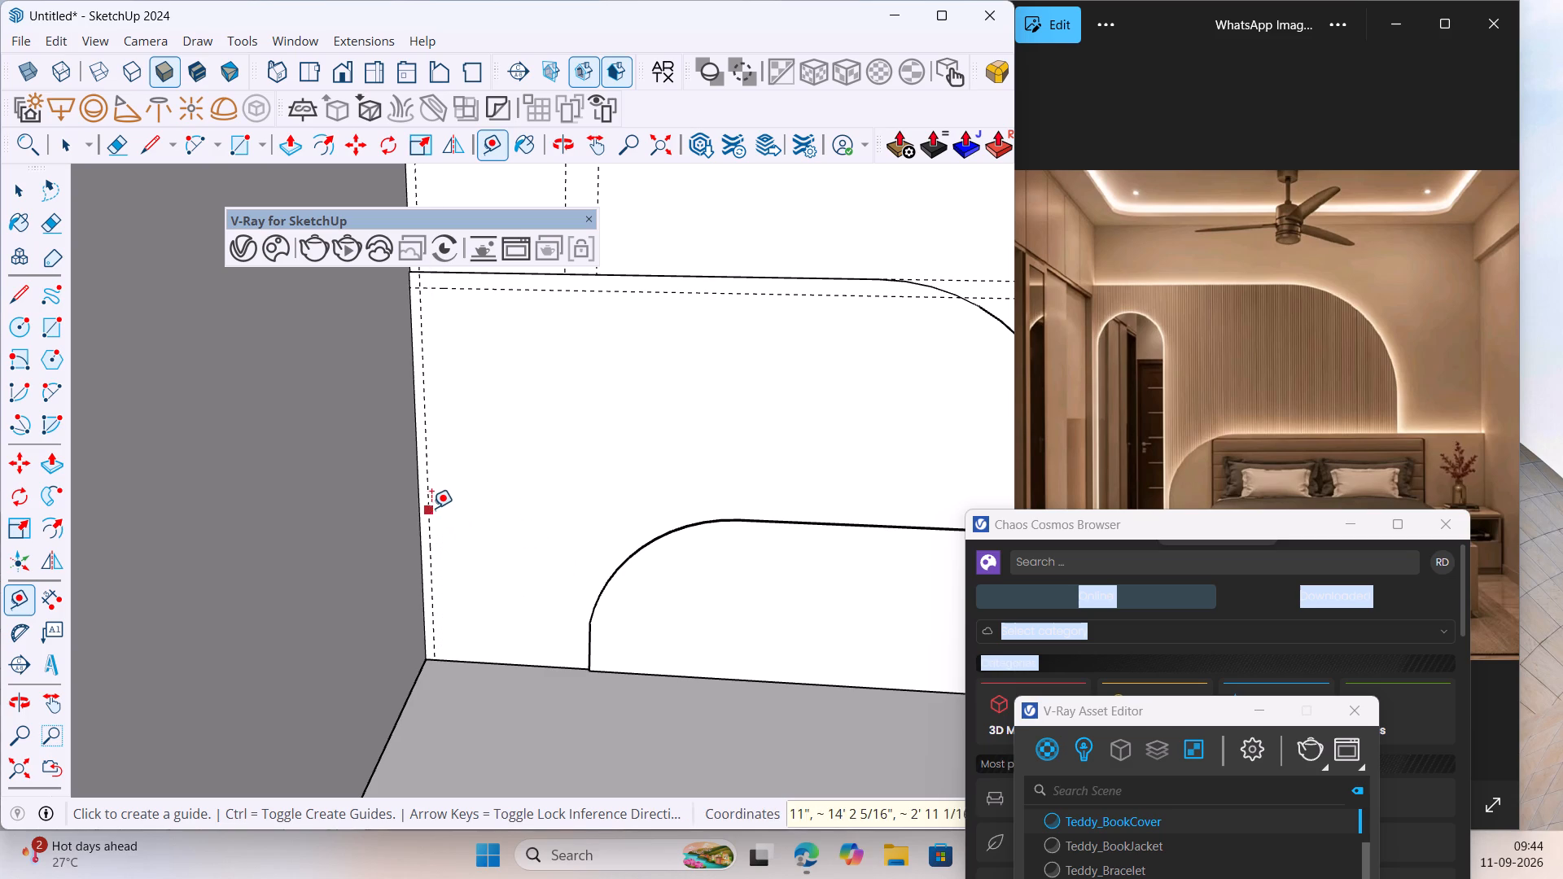
# Place a vertical guide 2'5" from the guide beside the wall corner.
pyautogui.click(430, 508)
pyautogui.press('BackSpace')
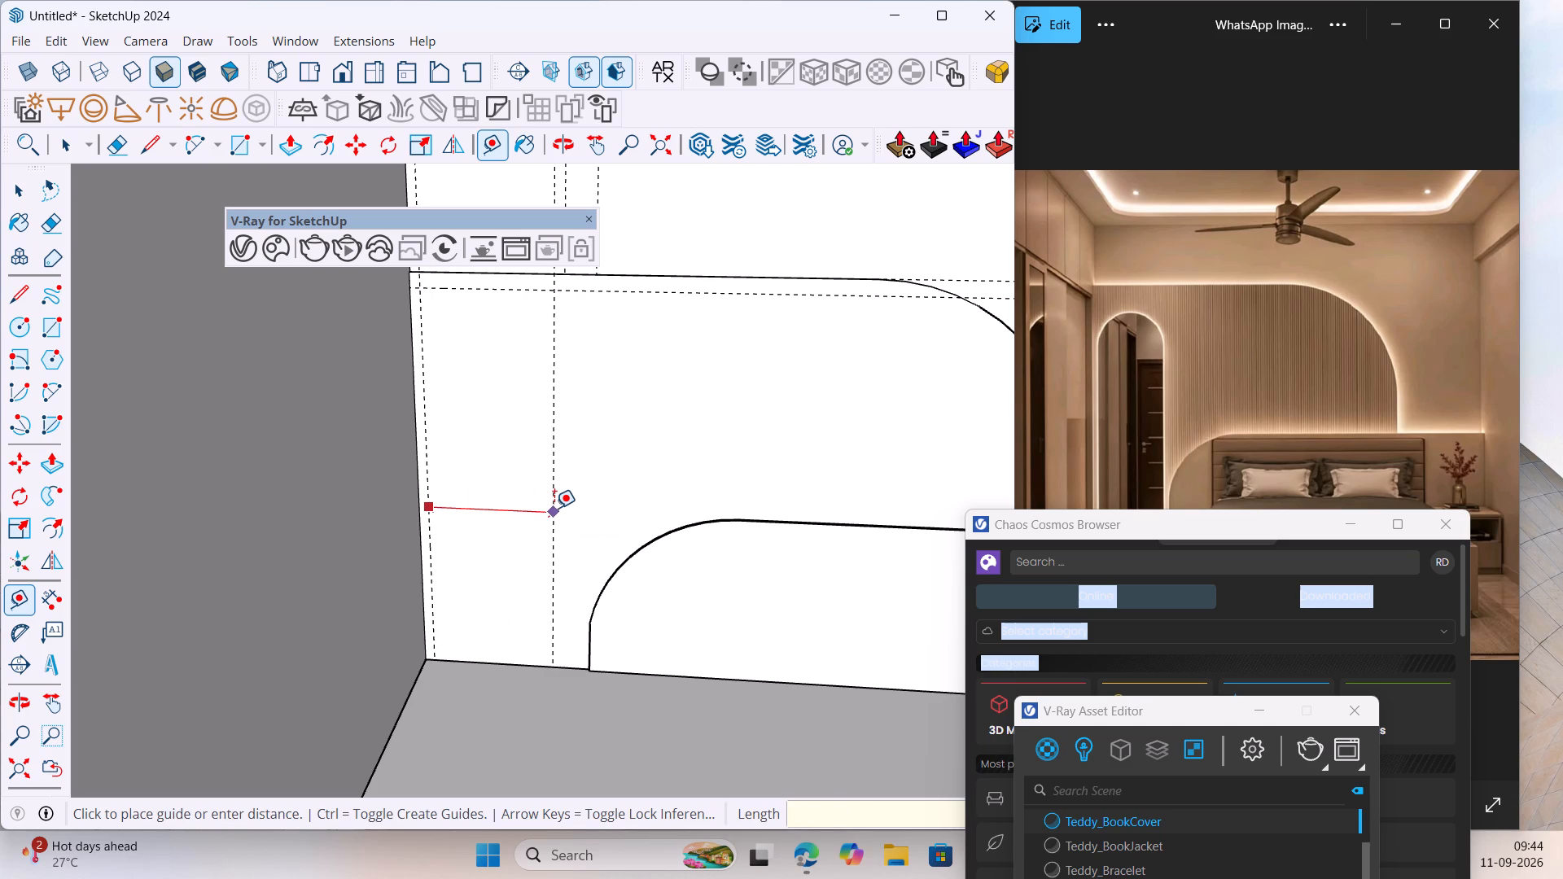
pyautogui.write('2\'5"')
pyautogui.press('Return')
pyautogui.press('space')
# Move the Chaos Cosmos Browser window aside to uncover the reference image.
pyautogui.scroll(-6, 561, 510)
pyautogui.moveTo(527, 483); pyautogui.dragTo(550, 452, button='middle')
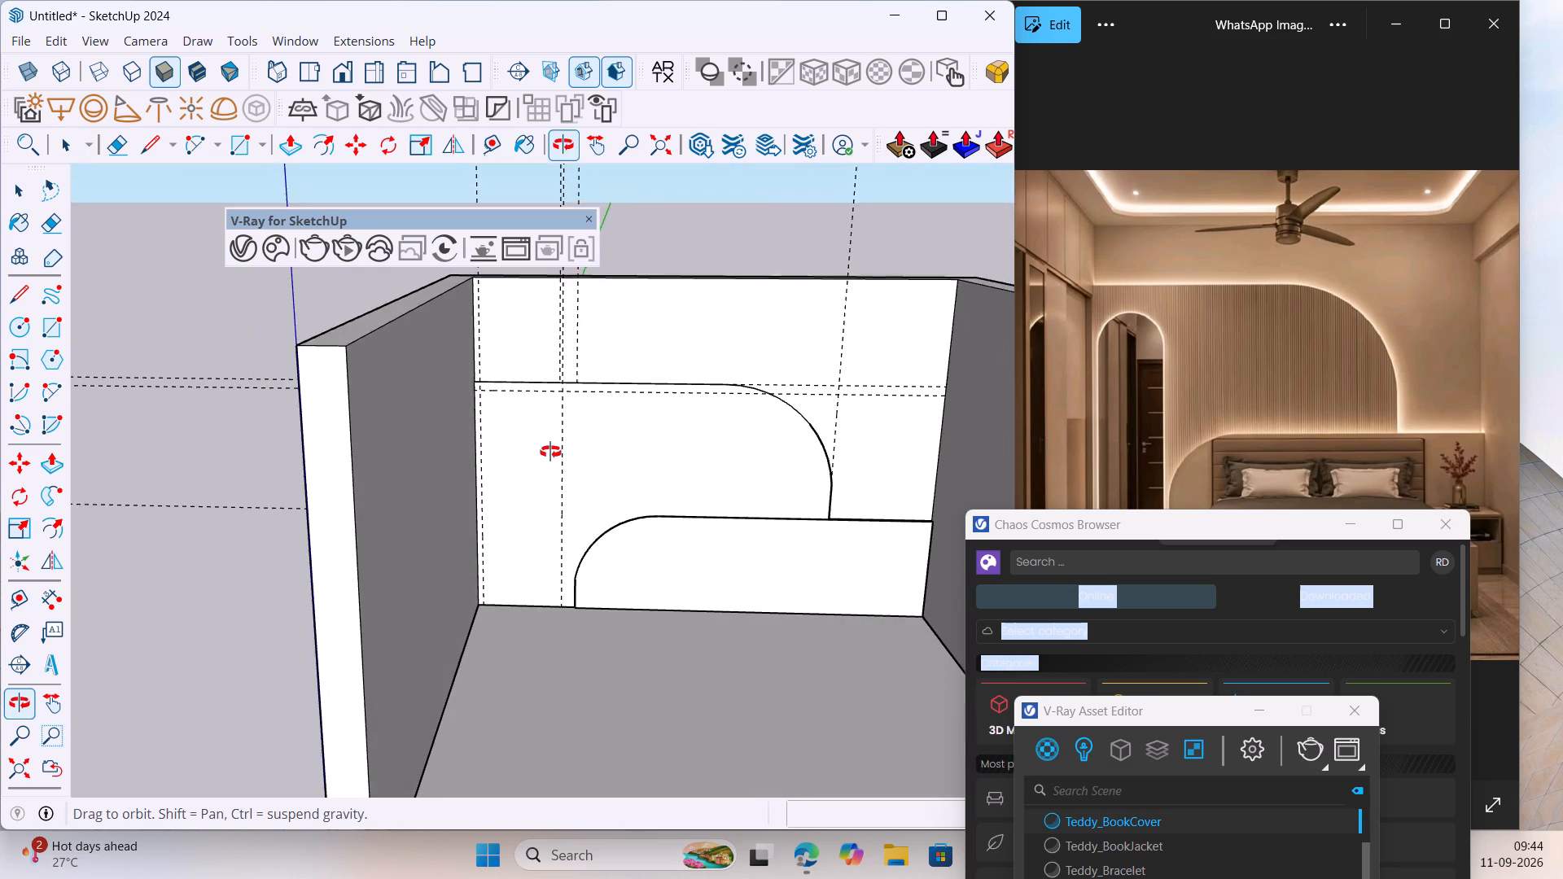
pyautogui.moveTo(550, 452); pyautogui.dragTo(538, 435, button='middle')
pyautogui.scroll(5, 523, 418)
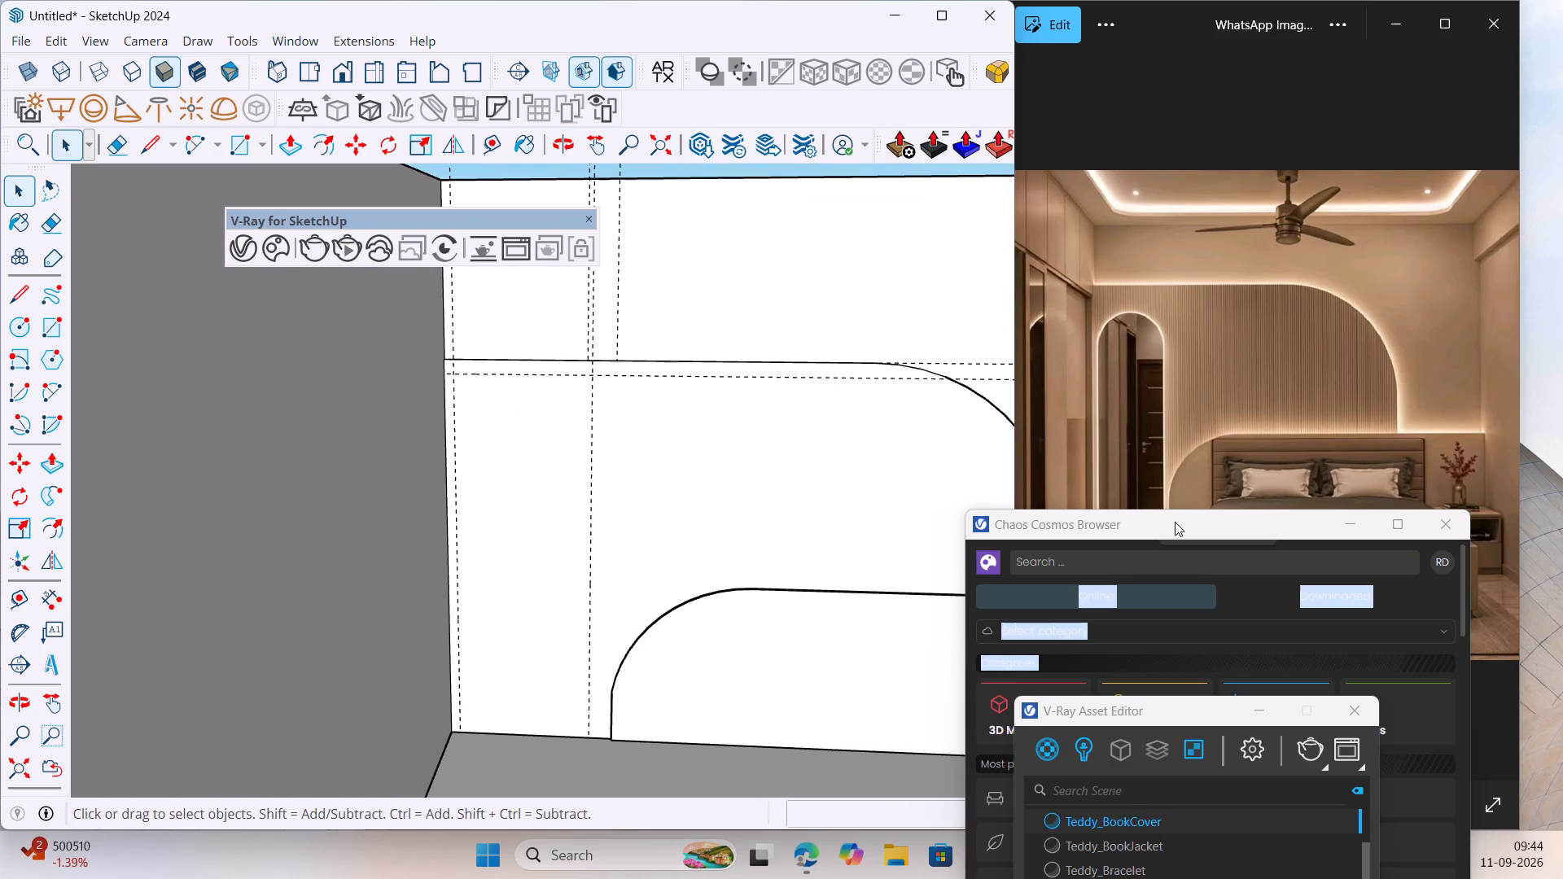
pyautogui.moveTo(1175, 523); pyautogui.dragTo(1194, 783)
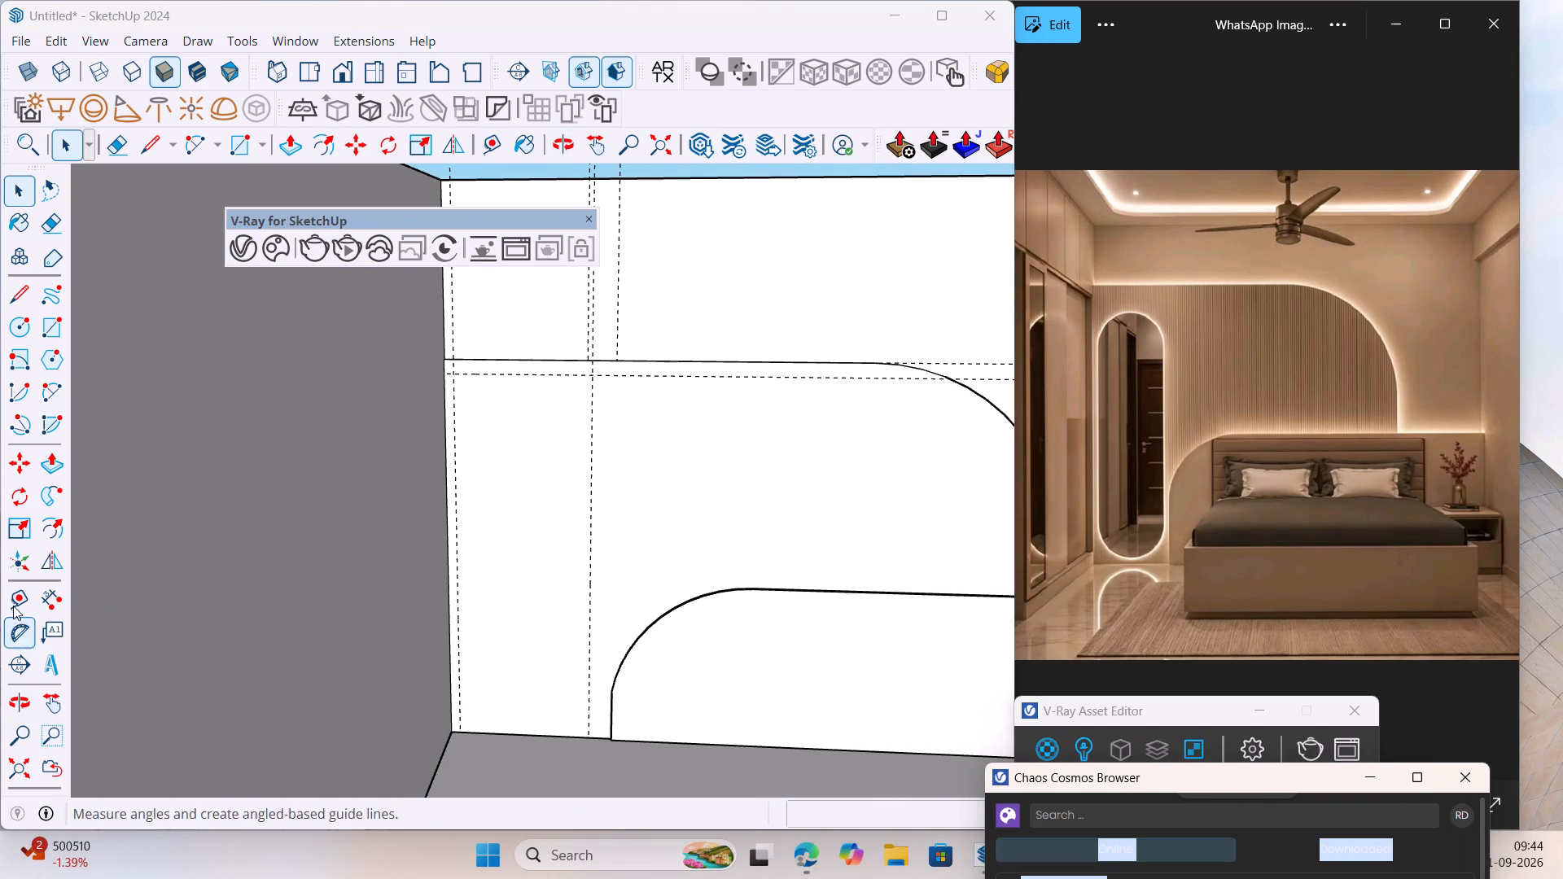
# Place a horizontal guide on the back wall 2" above the floor edge, beside the curved headboard panel.
pyautogui.moveTo(21, 595); pyautogui.dragTo(28, 595)
pyautogui.scroll(5, 564, 752)
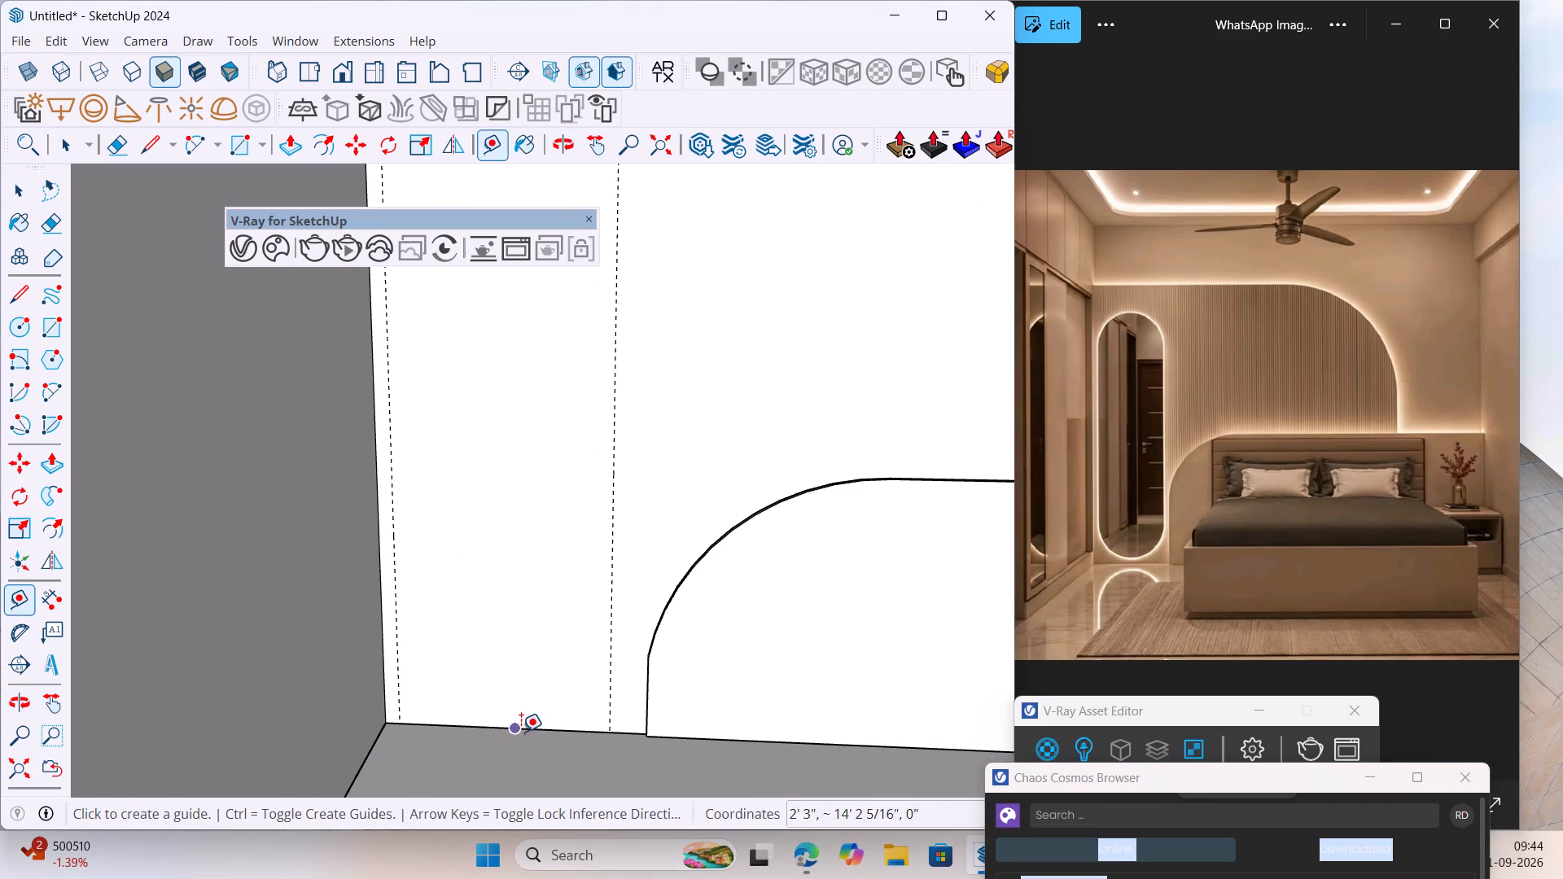
pyautogui.click(520, 723)
pyautogui.press('space')
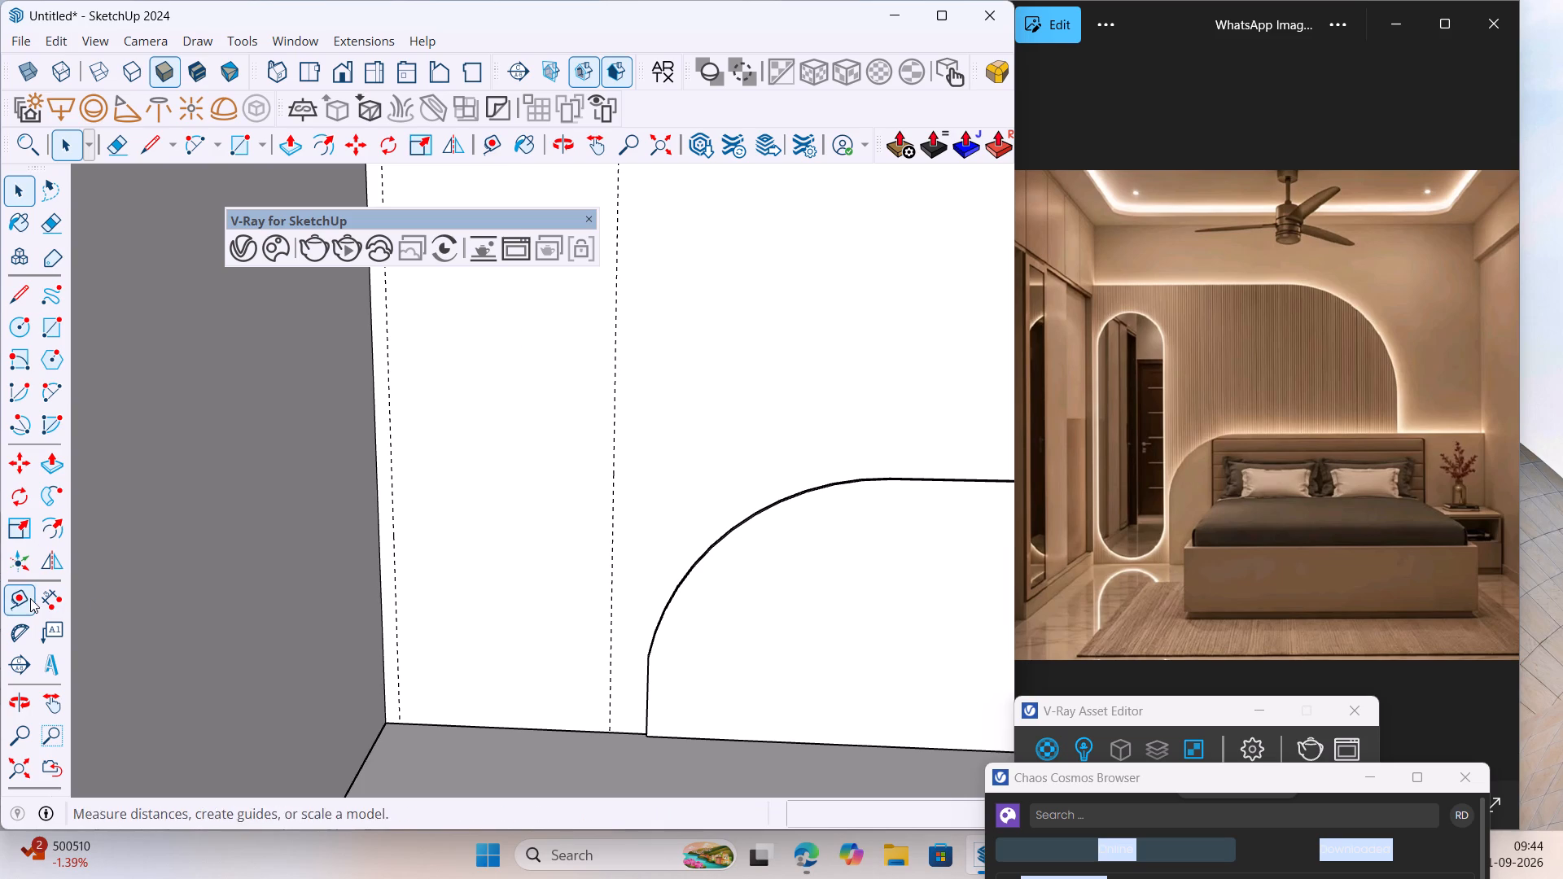
pyautogui.click(28, 598)
pyautogui.click(463, 726)
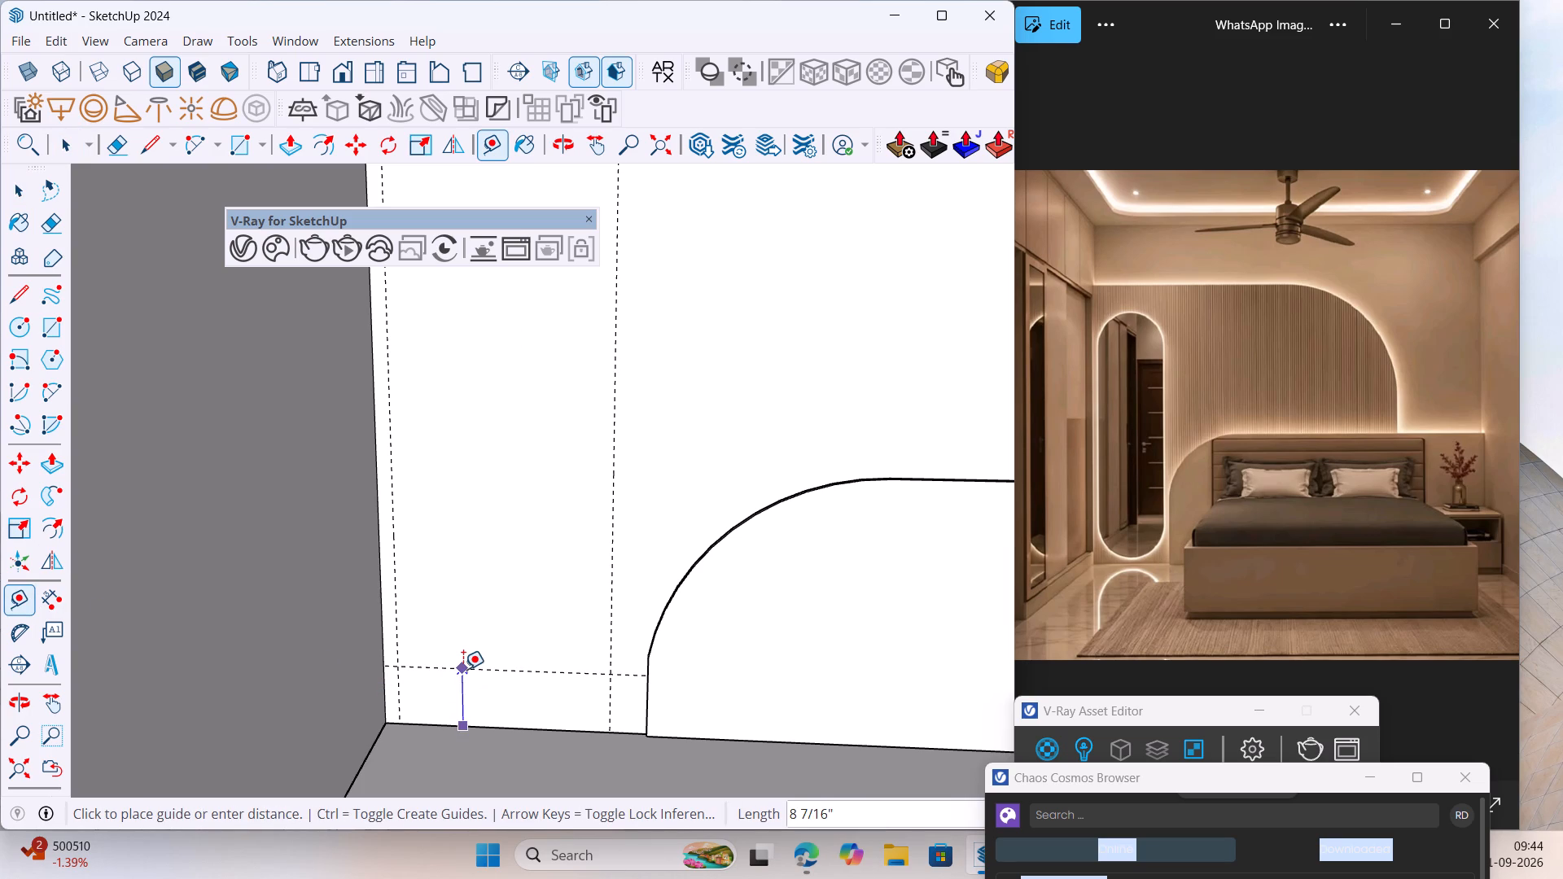
pyautogui.write('2"')
pyautogui.press('Return')
pyautogui.press('space')
# Draw a rectangle about 2'5" by 6'5" between the guides on the back wall beside the headboard panel.
pyautogui.scroll(-6, 463, 714)
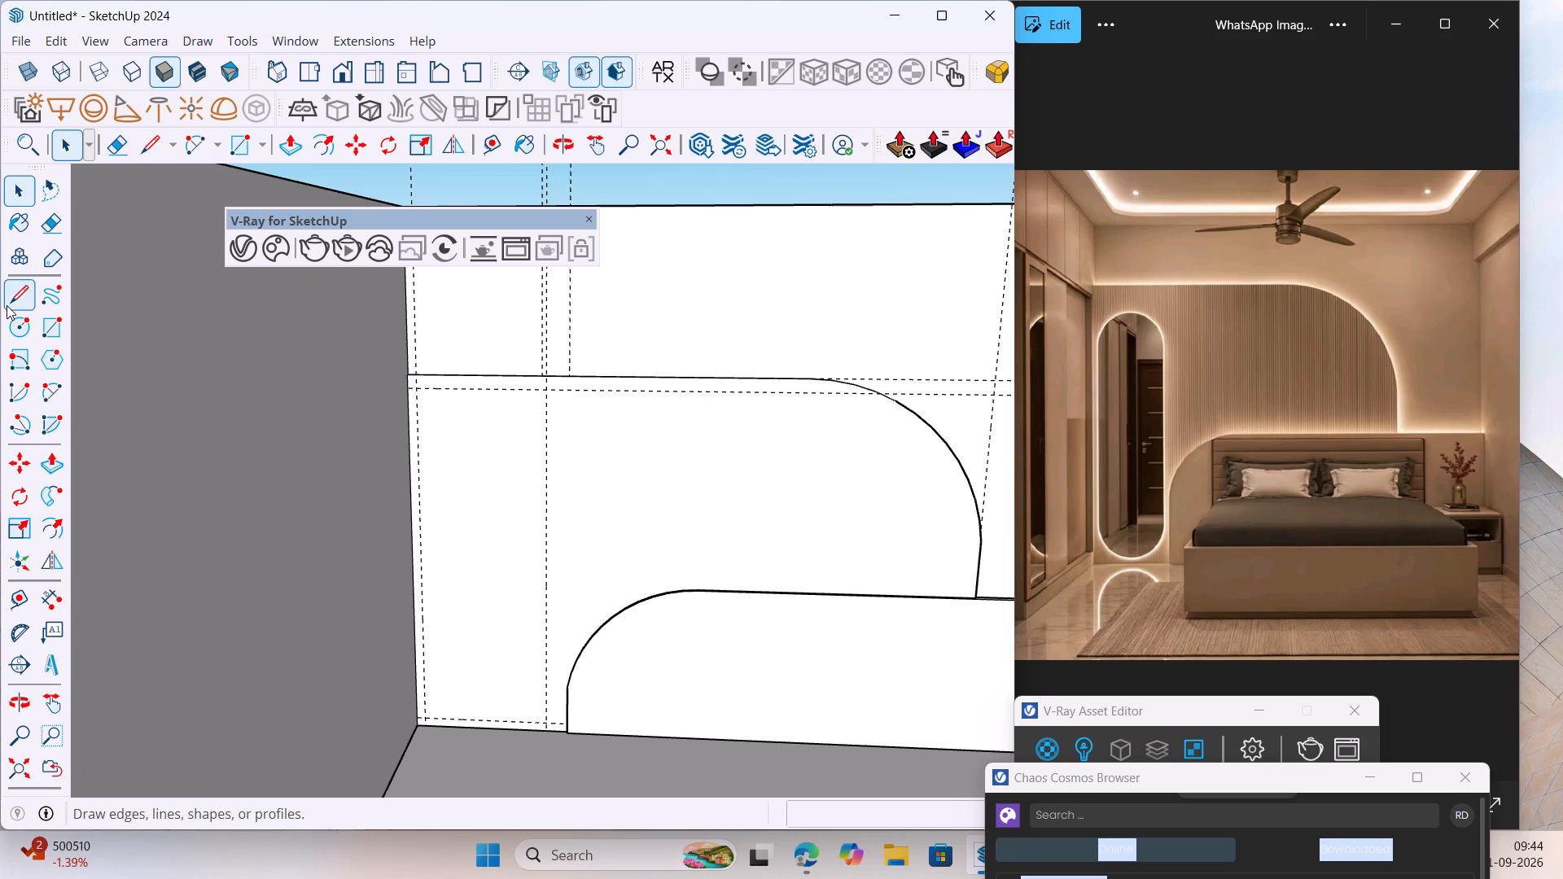
pyautogui.click(49, 330)
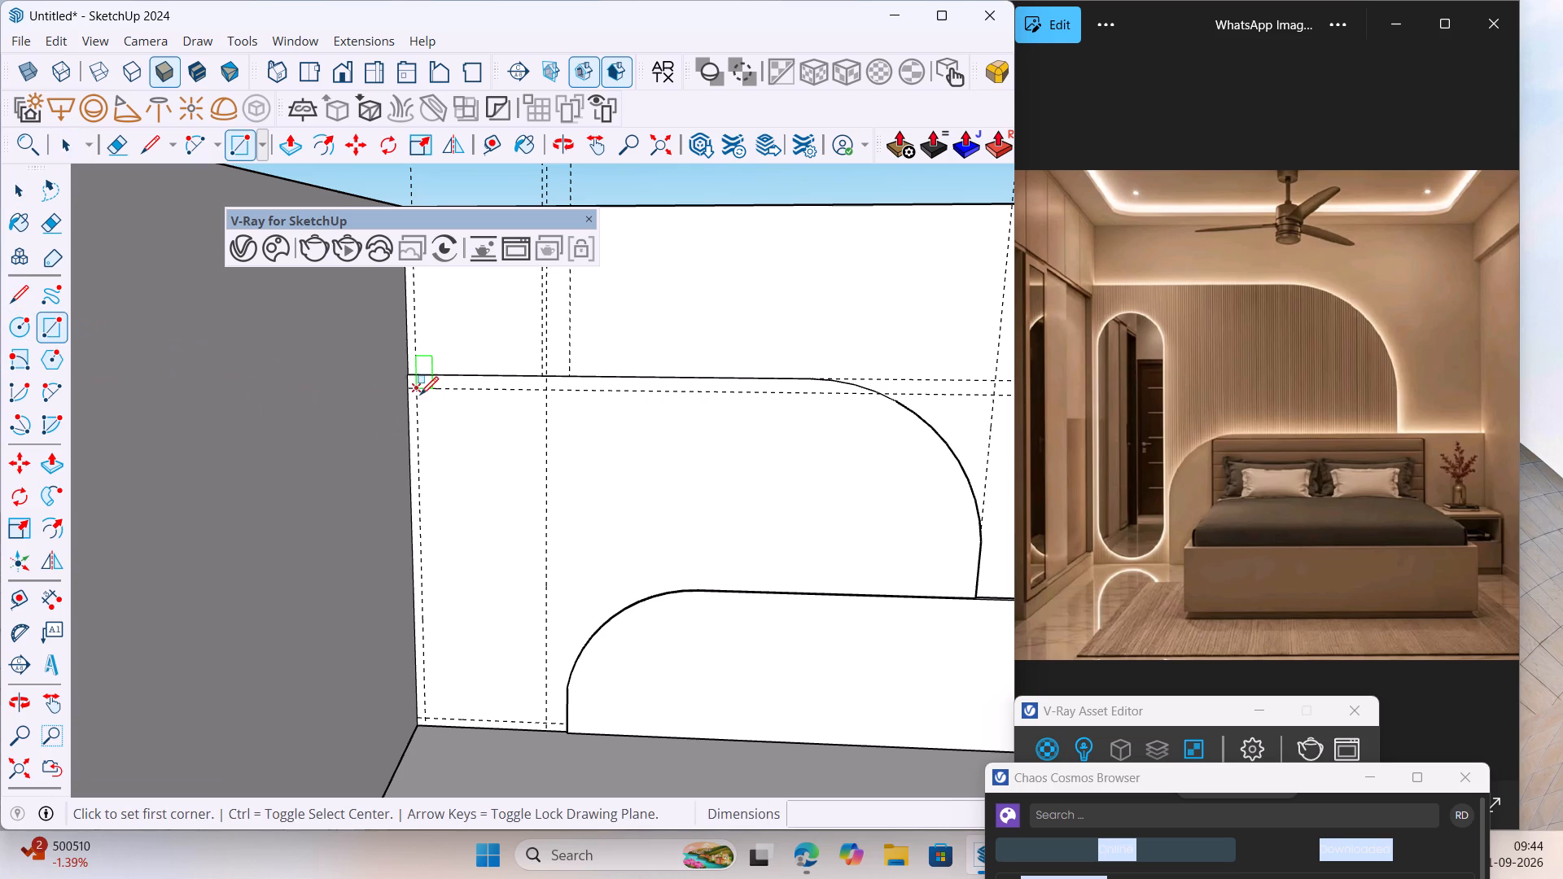
pyautogui.click(416, 391)
pyautogui.click(547, 719)
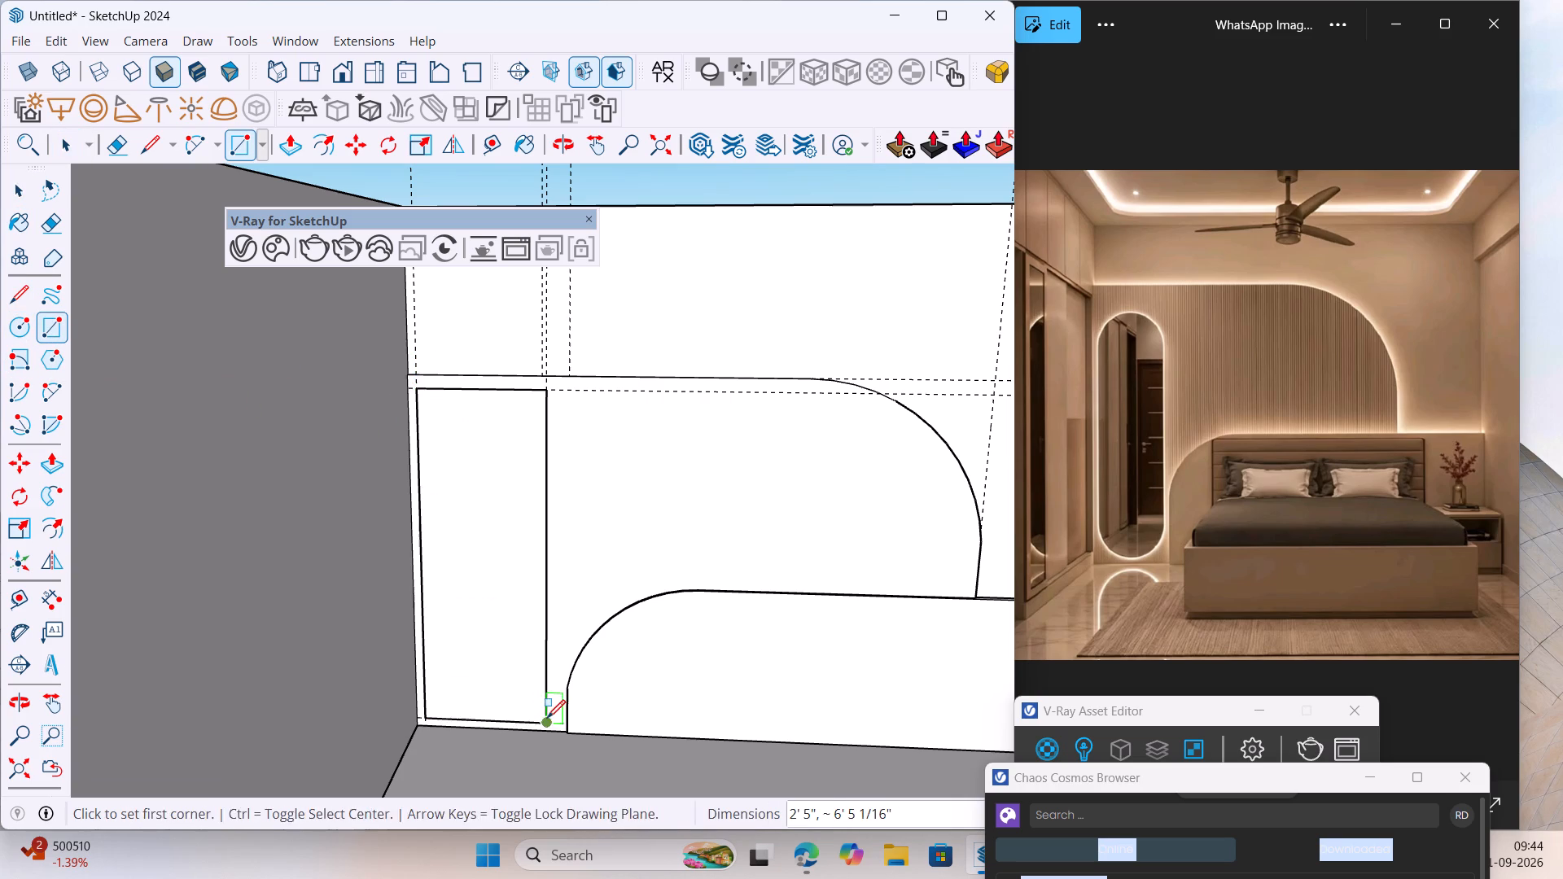
pyautogui.press('space')
# Place a horizontal guide 1' below the top edge of the tall rectangle on the back wall.
pyautogui.scroll(-5, 490, 650)
pyautogui.scroll(6, 484, 534)
pyautogui.click(481, 527)
pyautogui.click(483, 527)
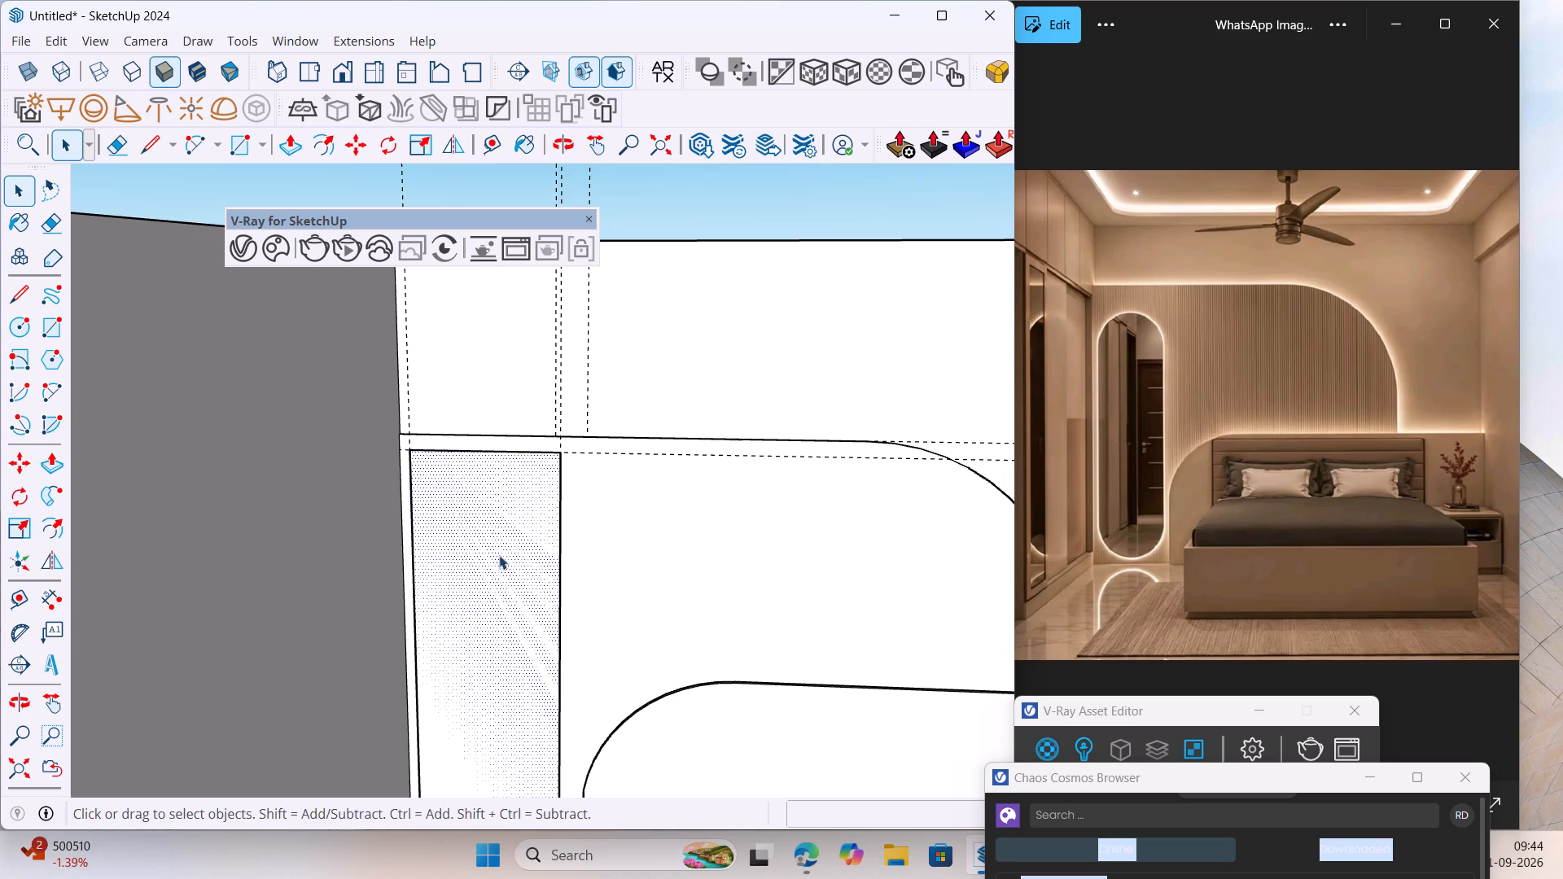
pyautogui.scroll(-2, 512, 405)
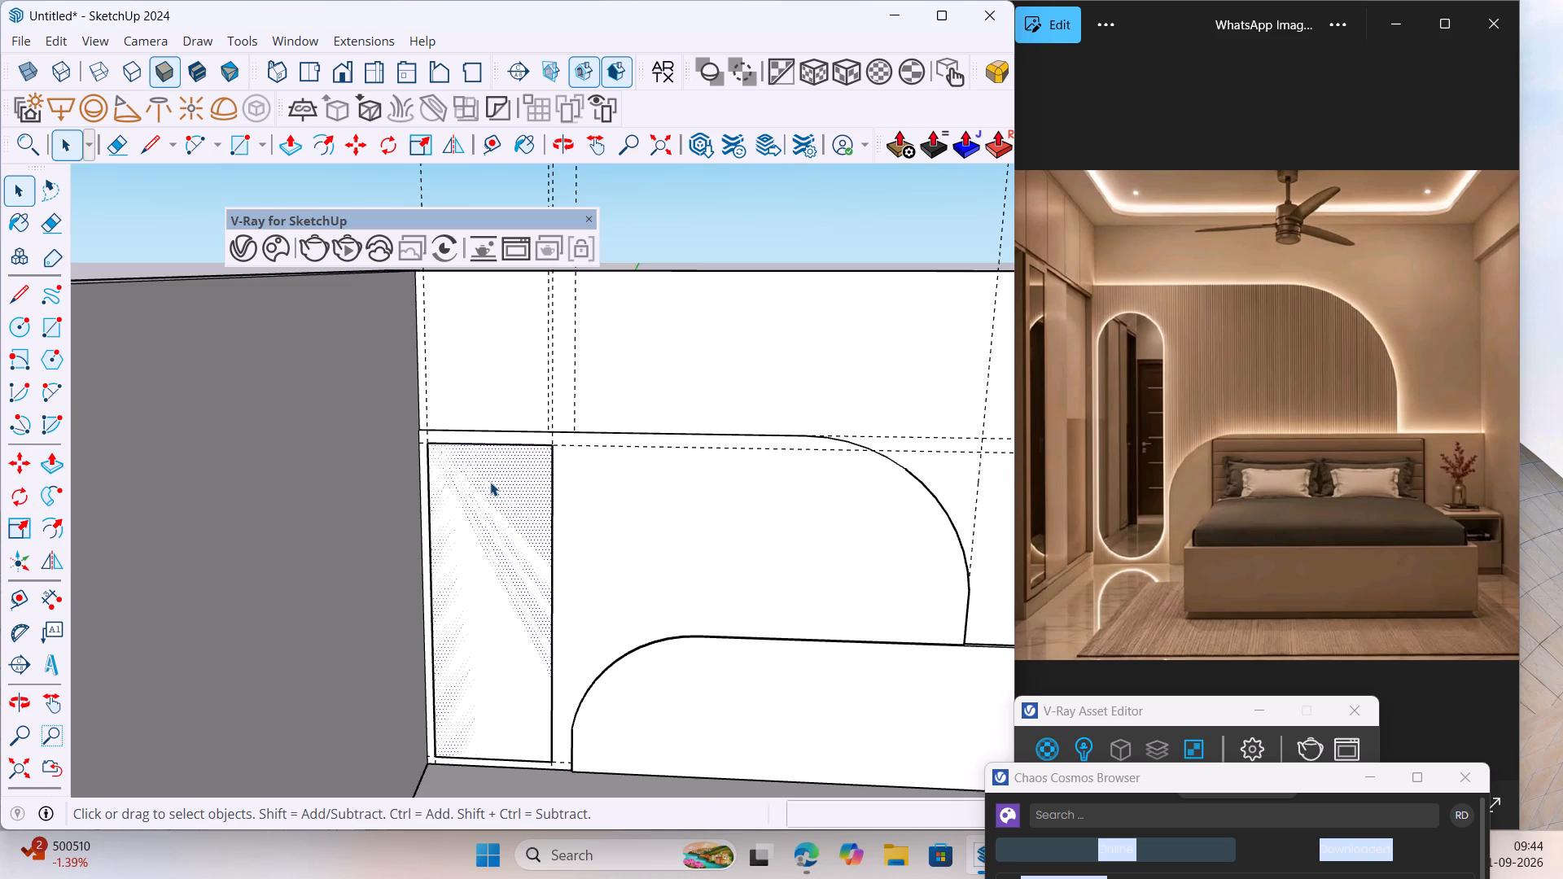
pyautogui.click(15, 300)
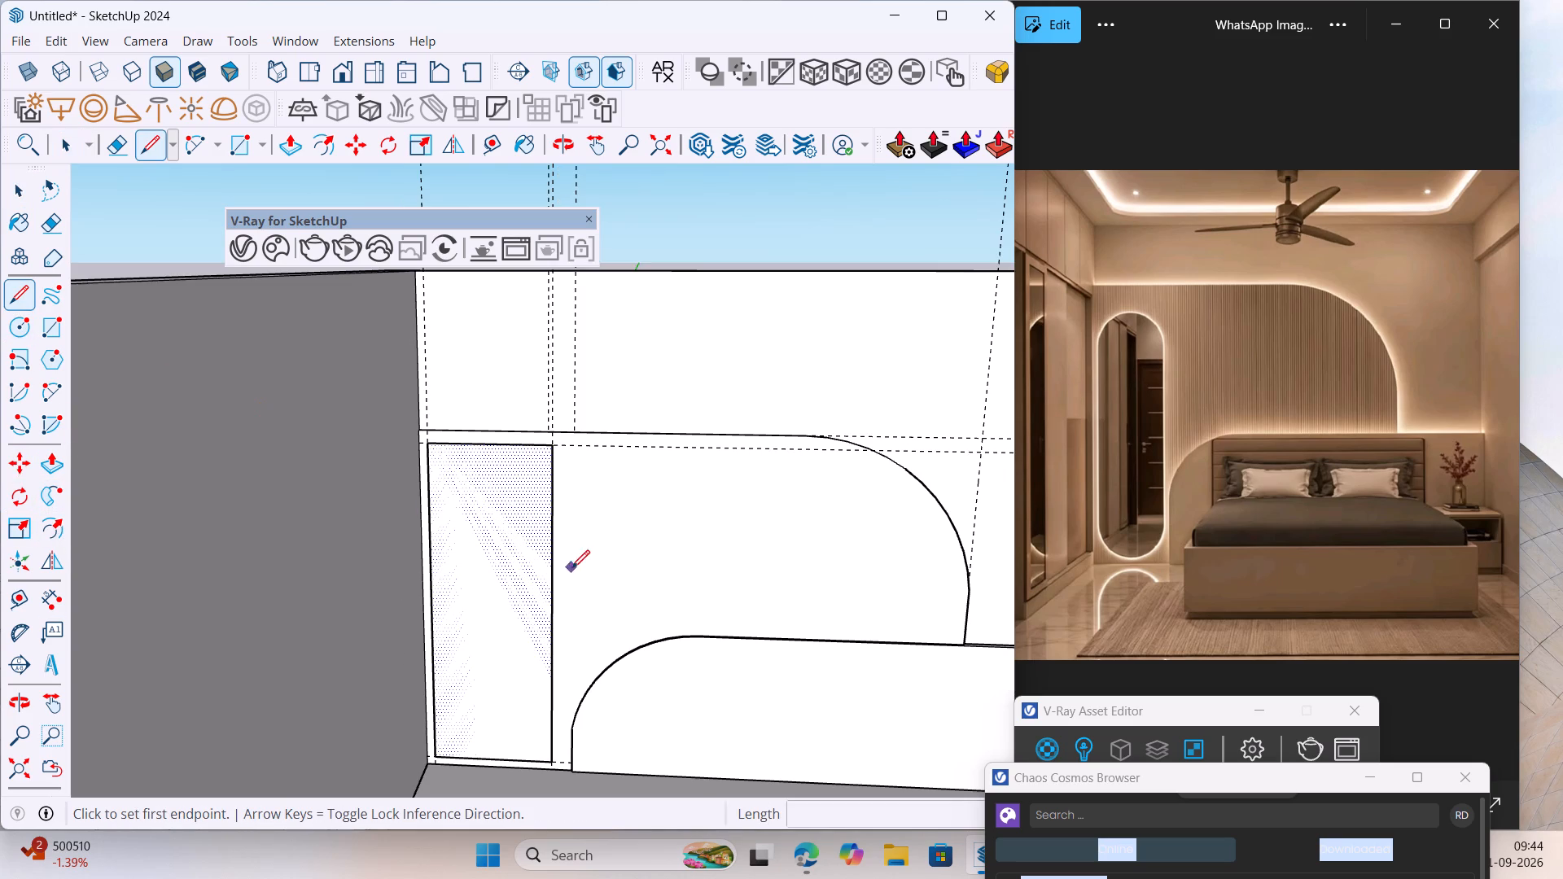
pyautogui.press('space')
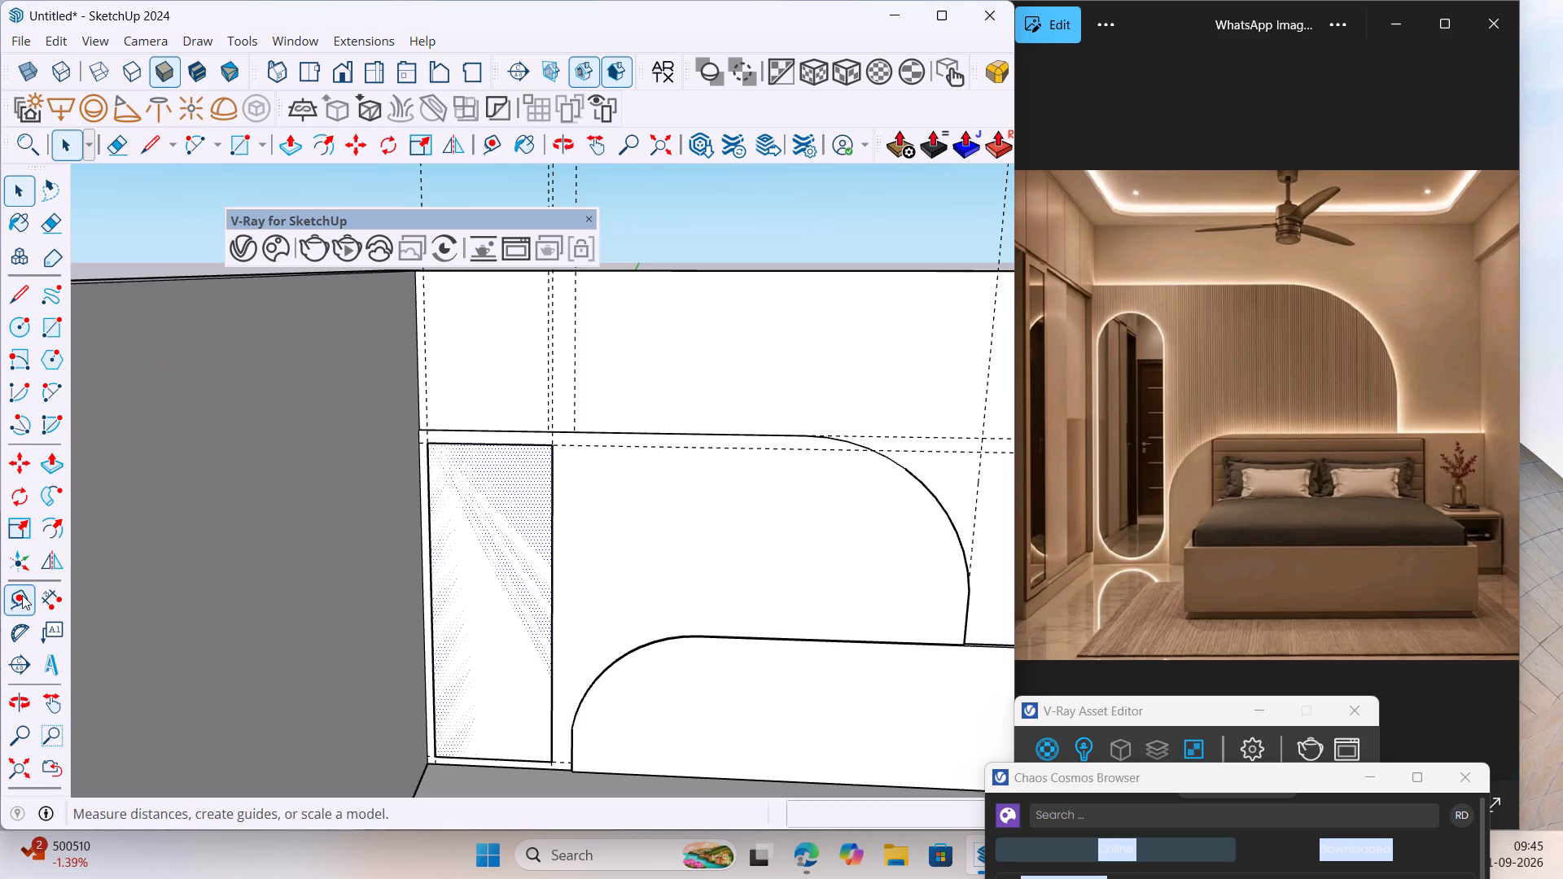
pyautogui.click(22, 595)
pyautogui.click(501, 448)
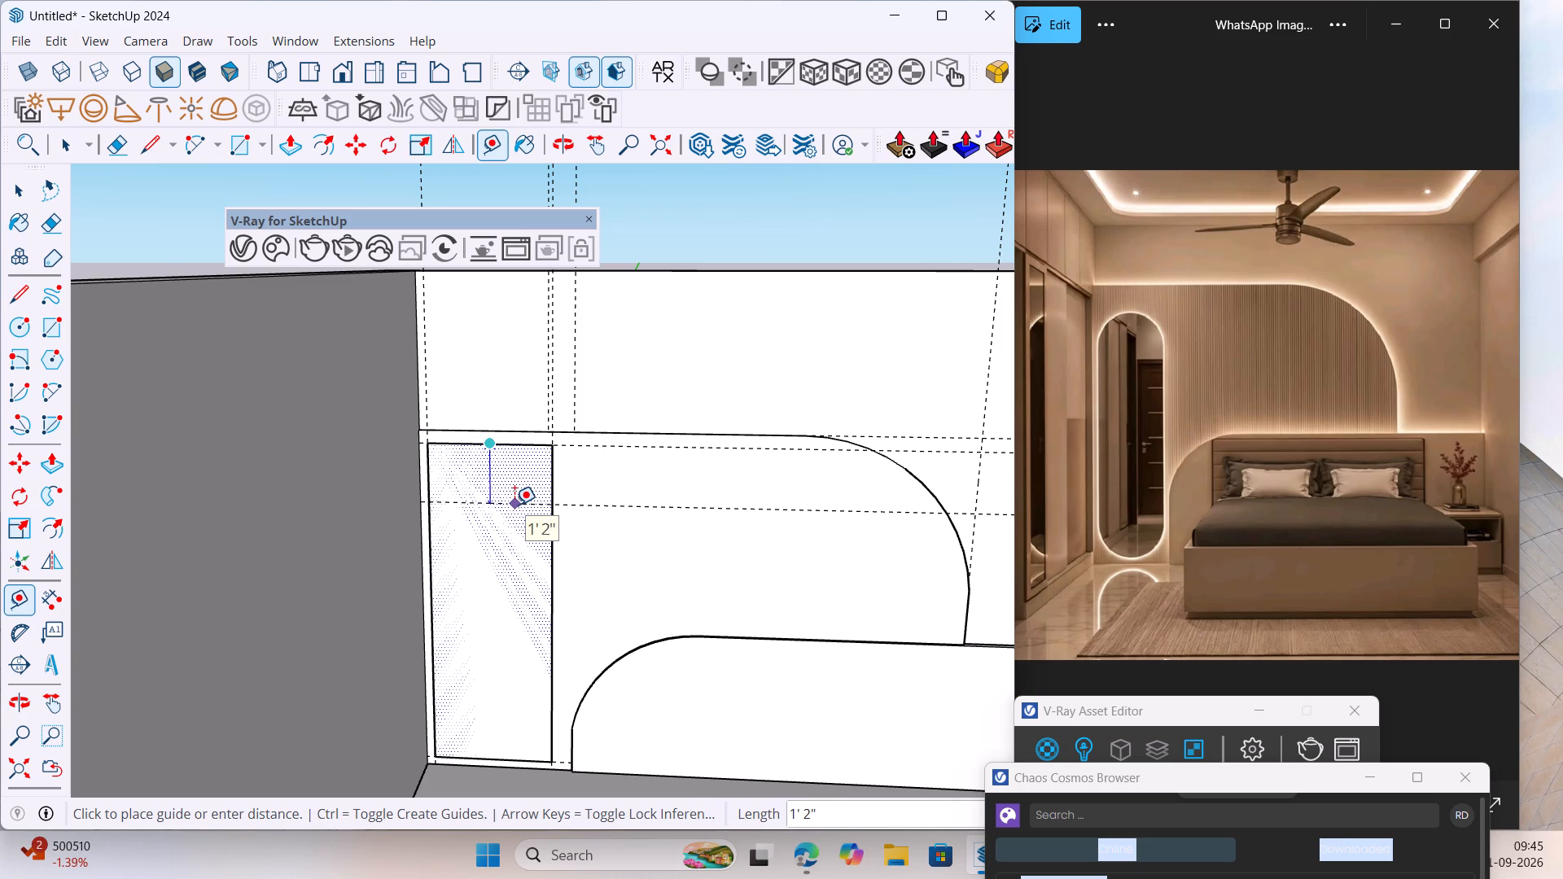
pyautogui.write("1'")
pyautogui.press('Return')
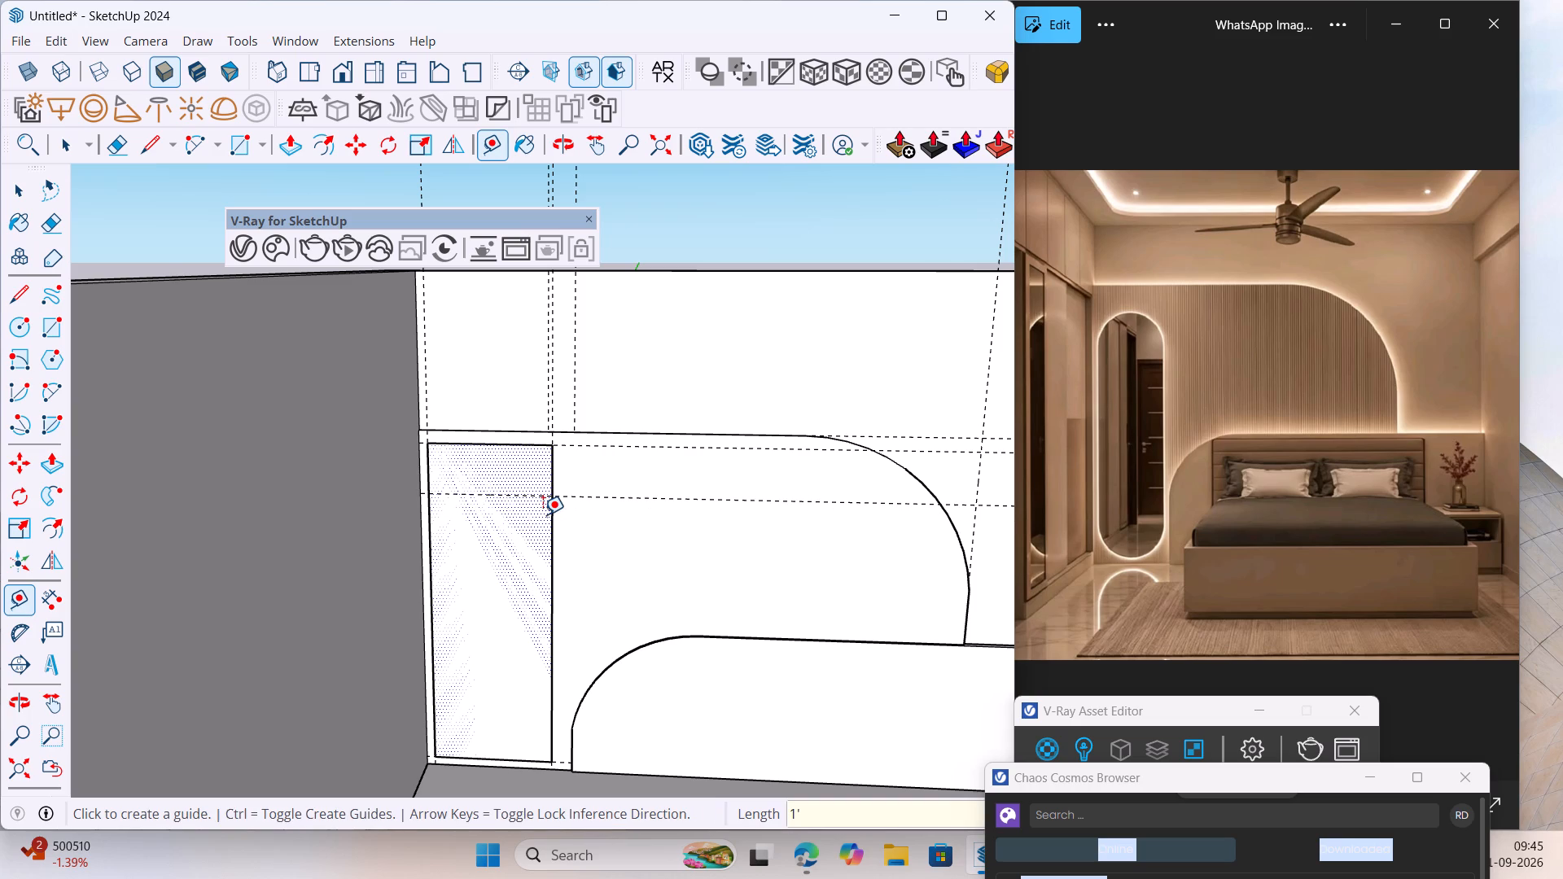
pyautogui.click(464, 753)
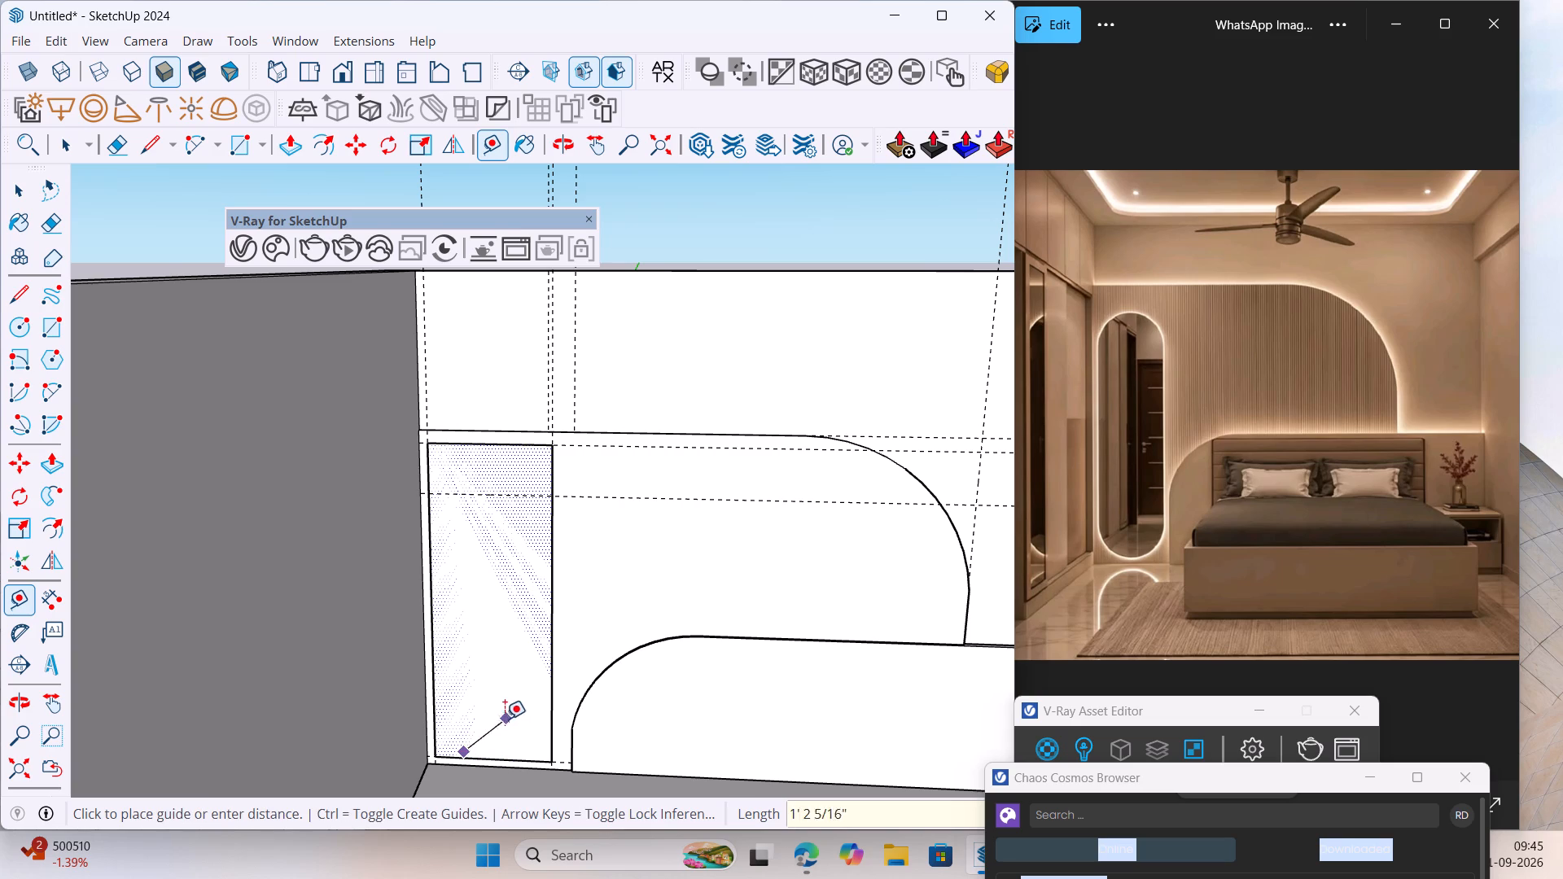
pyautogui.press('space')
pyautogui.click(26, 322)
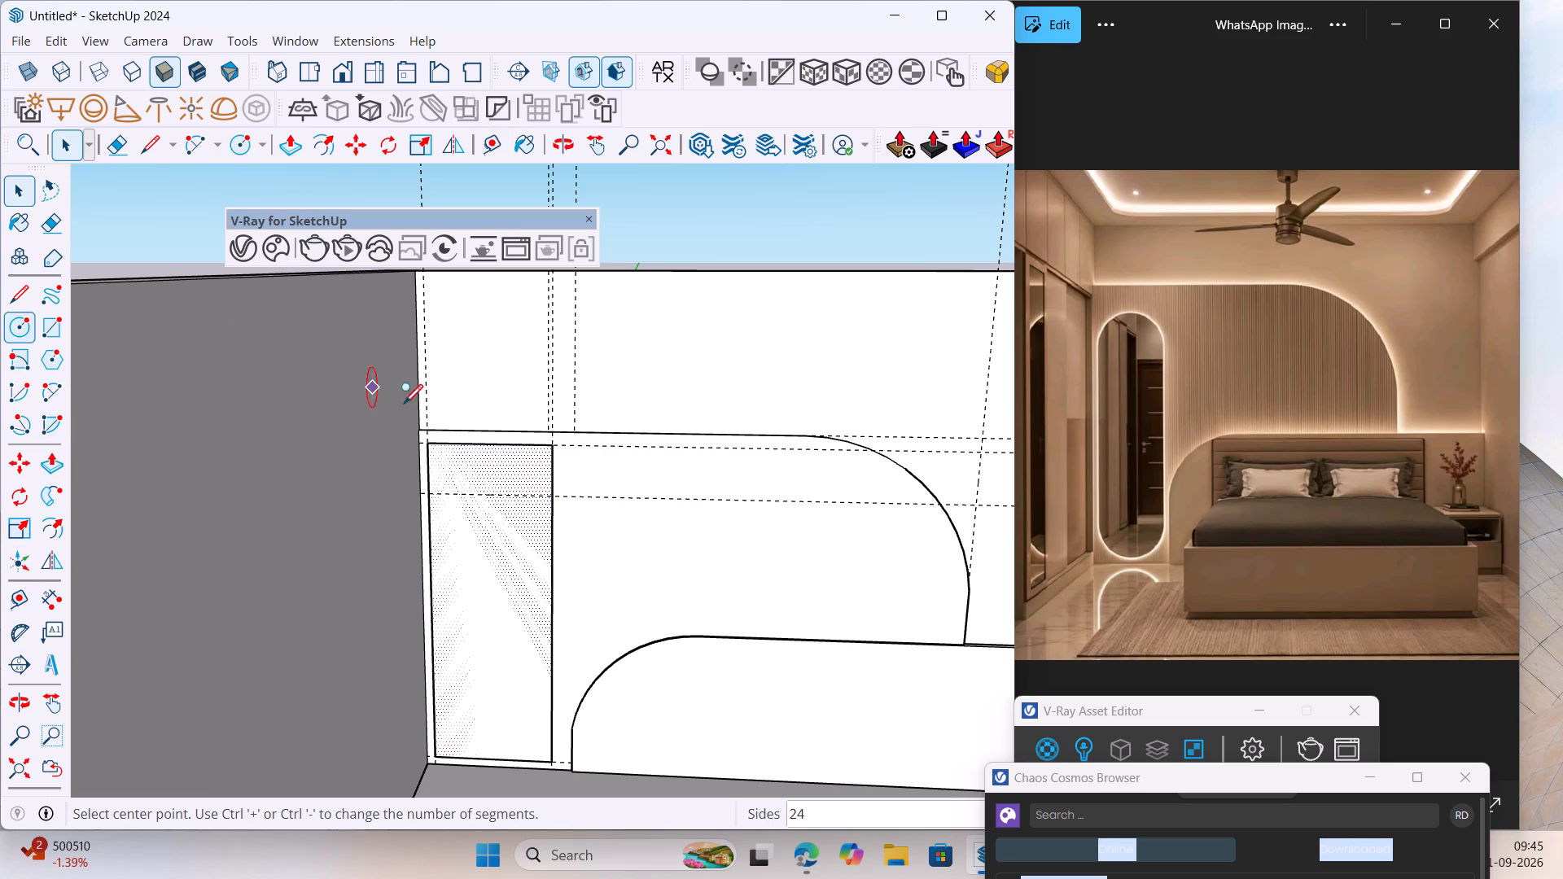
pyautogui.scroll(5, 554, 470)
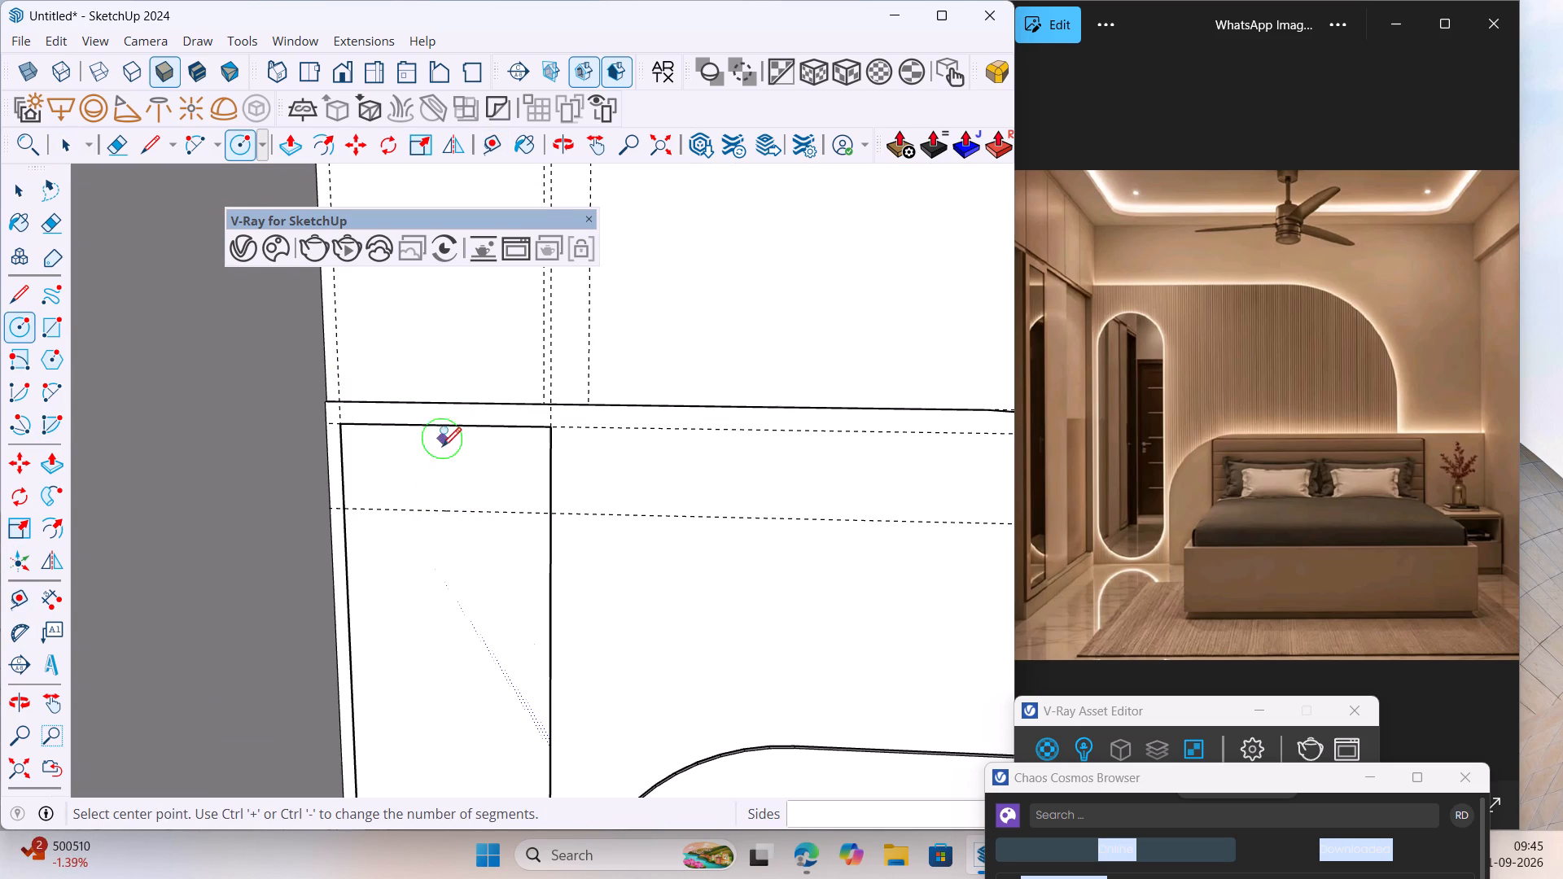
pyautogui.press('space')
# Place a vertical guide through the midpoint of the tall rectangle's top edge.
pyautogui.click(22, 605)
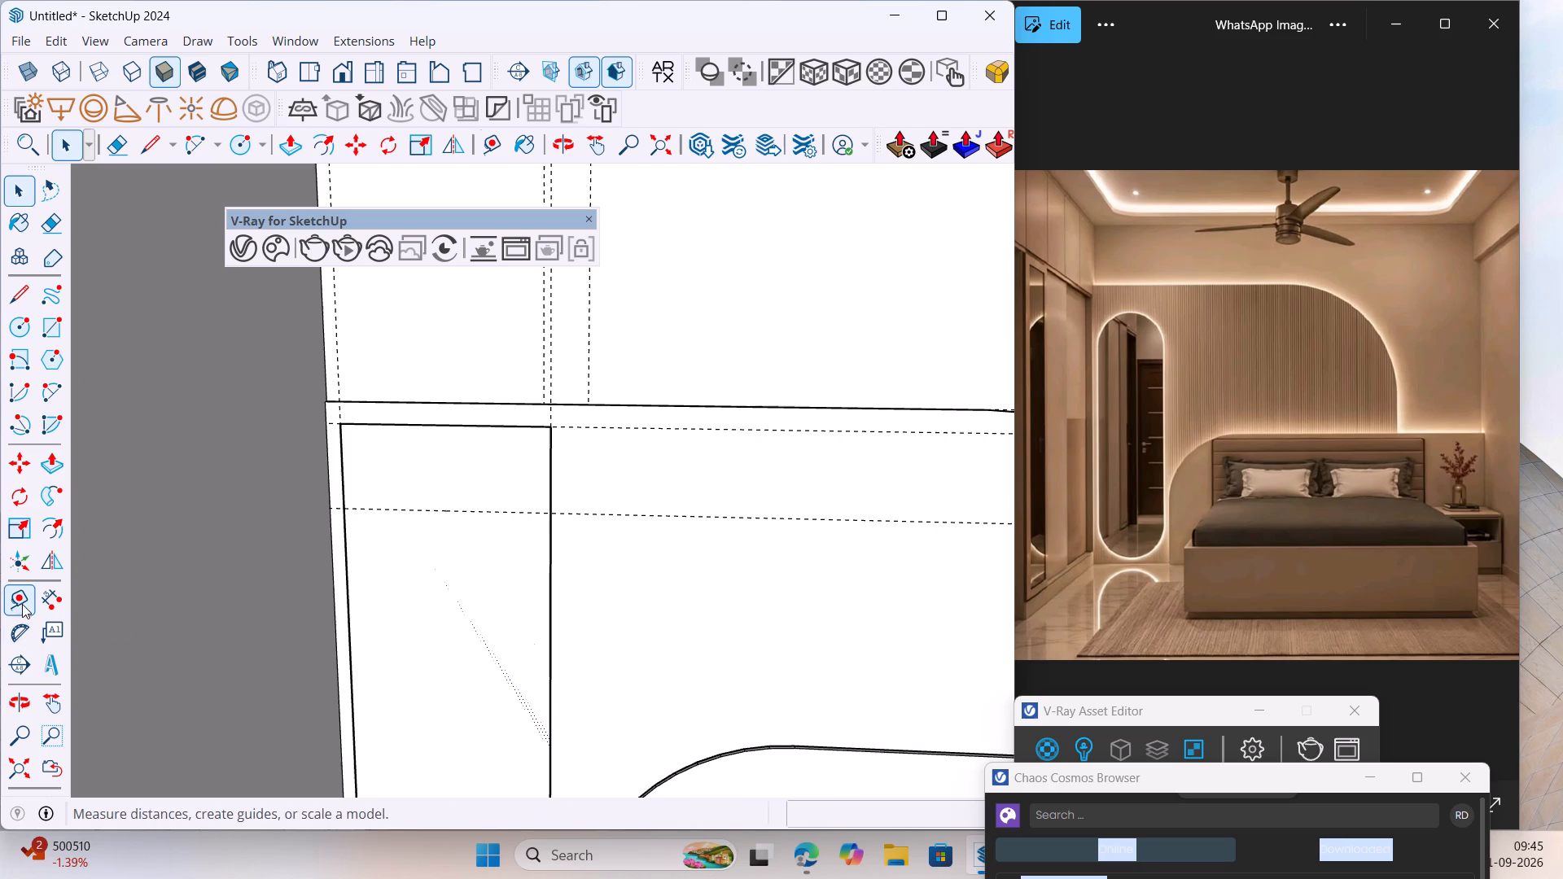
pyautogui.click(552, 489)
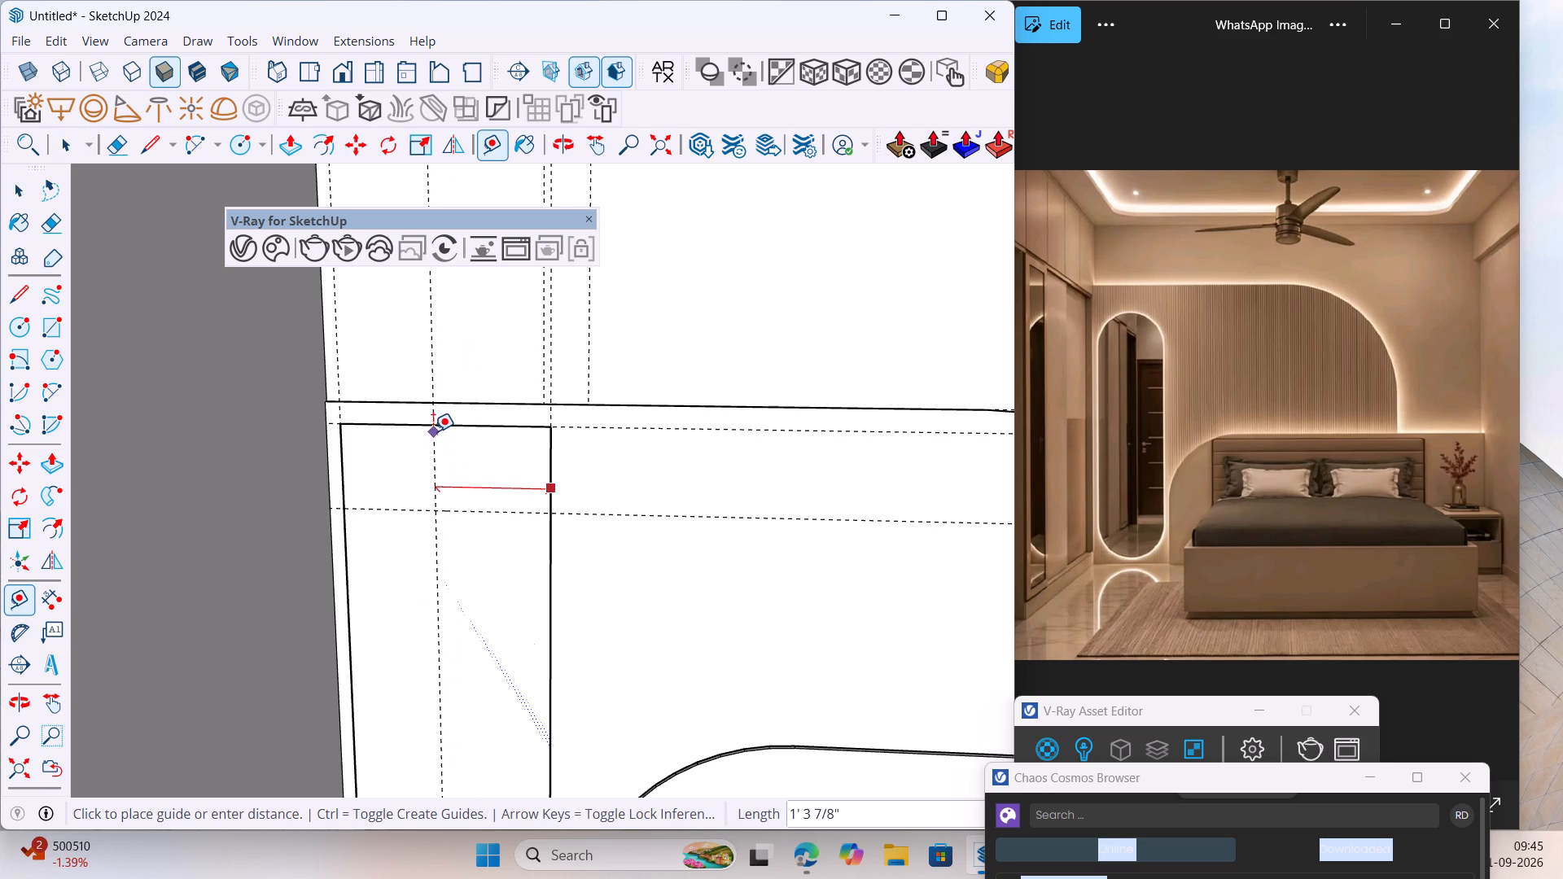
pyautogui.click(445, 422)
# Draw a 2'5" line across the tall rectangle along the horizontal guide near its top.
pyautogui.scroll(-6, 439, 514)
pyautogui.scroll(7, 444, 541)
pyautogui.press('space')
pyautogui.click(25, 295)
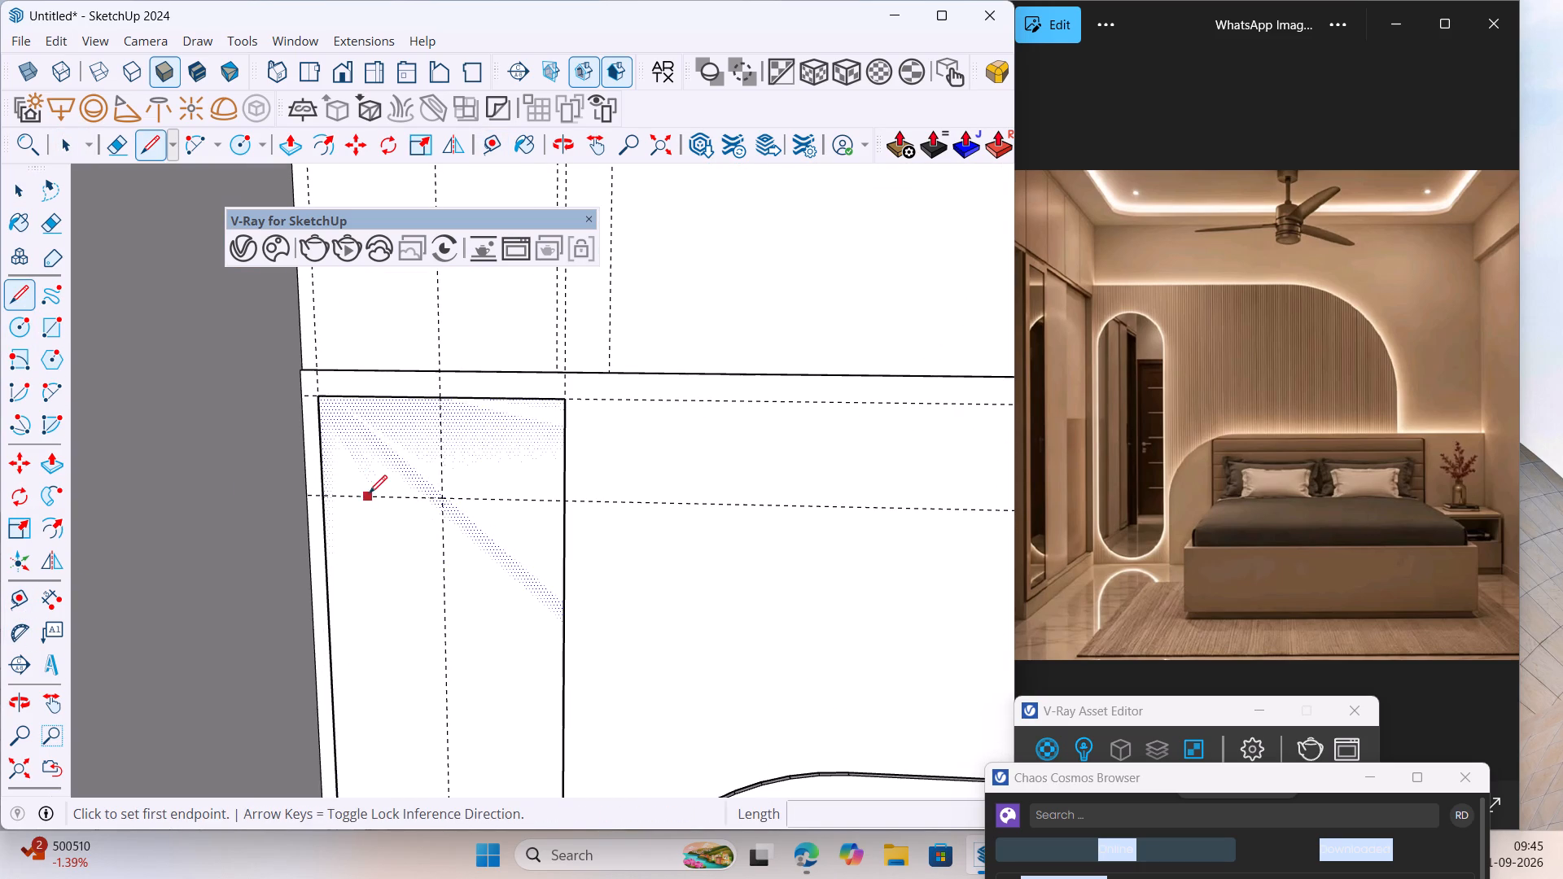
pyautogui.click(321, 497)
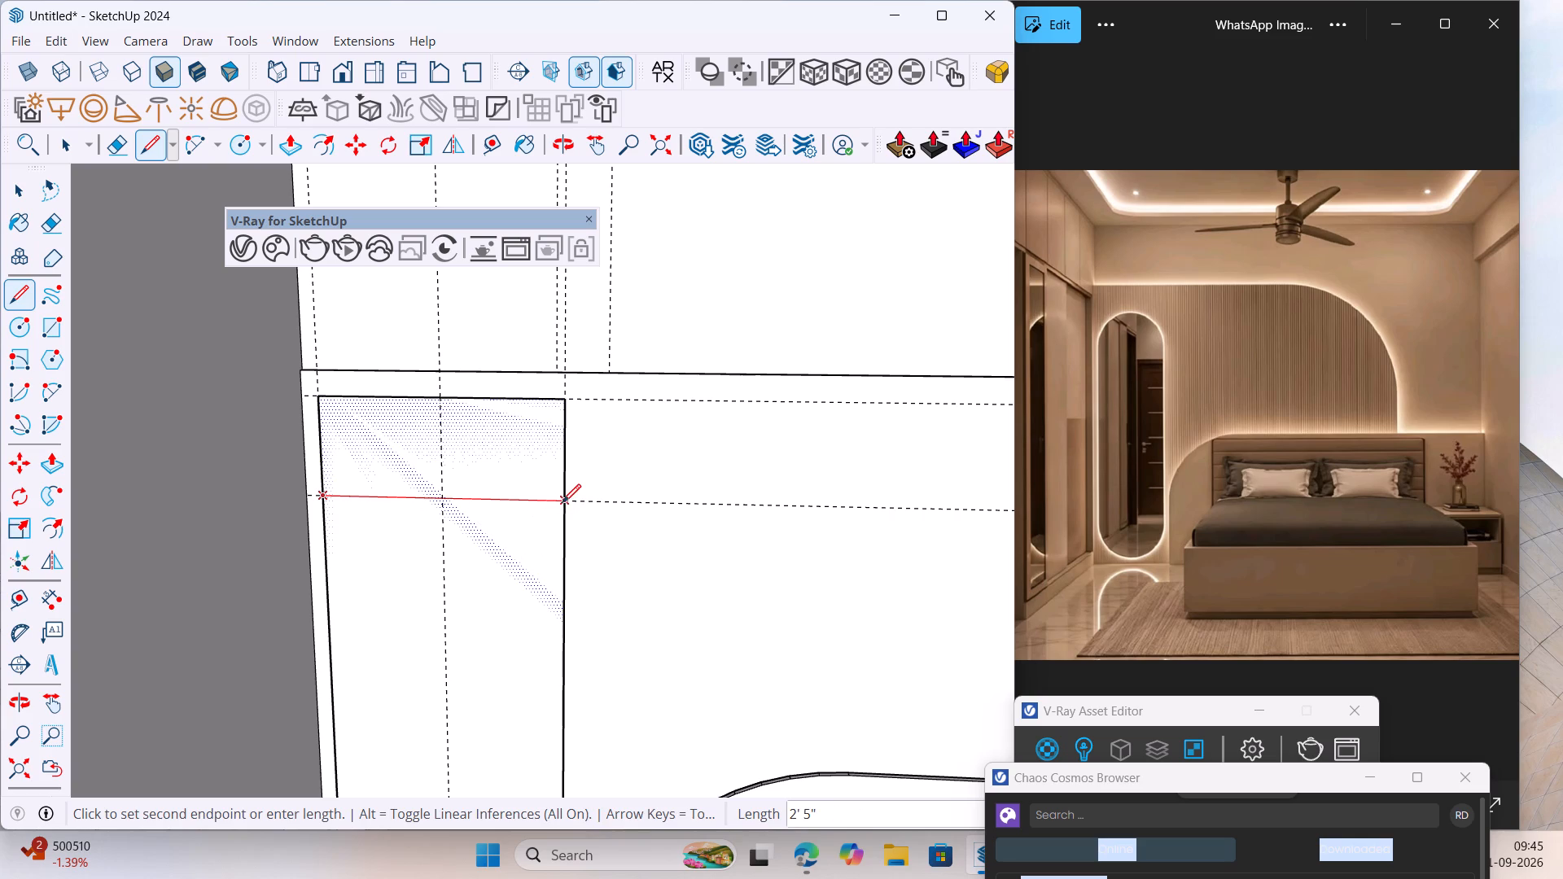
pyautogui.click(566, 502)
pyautogui.press('space')
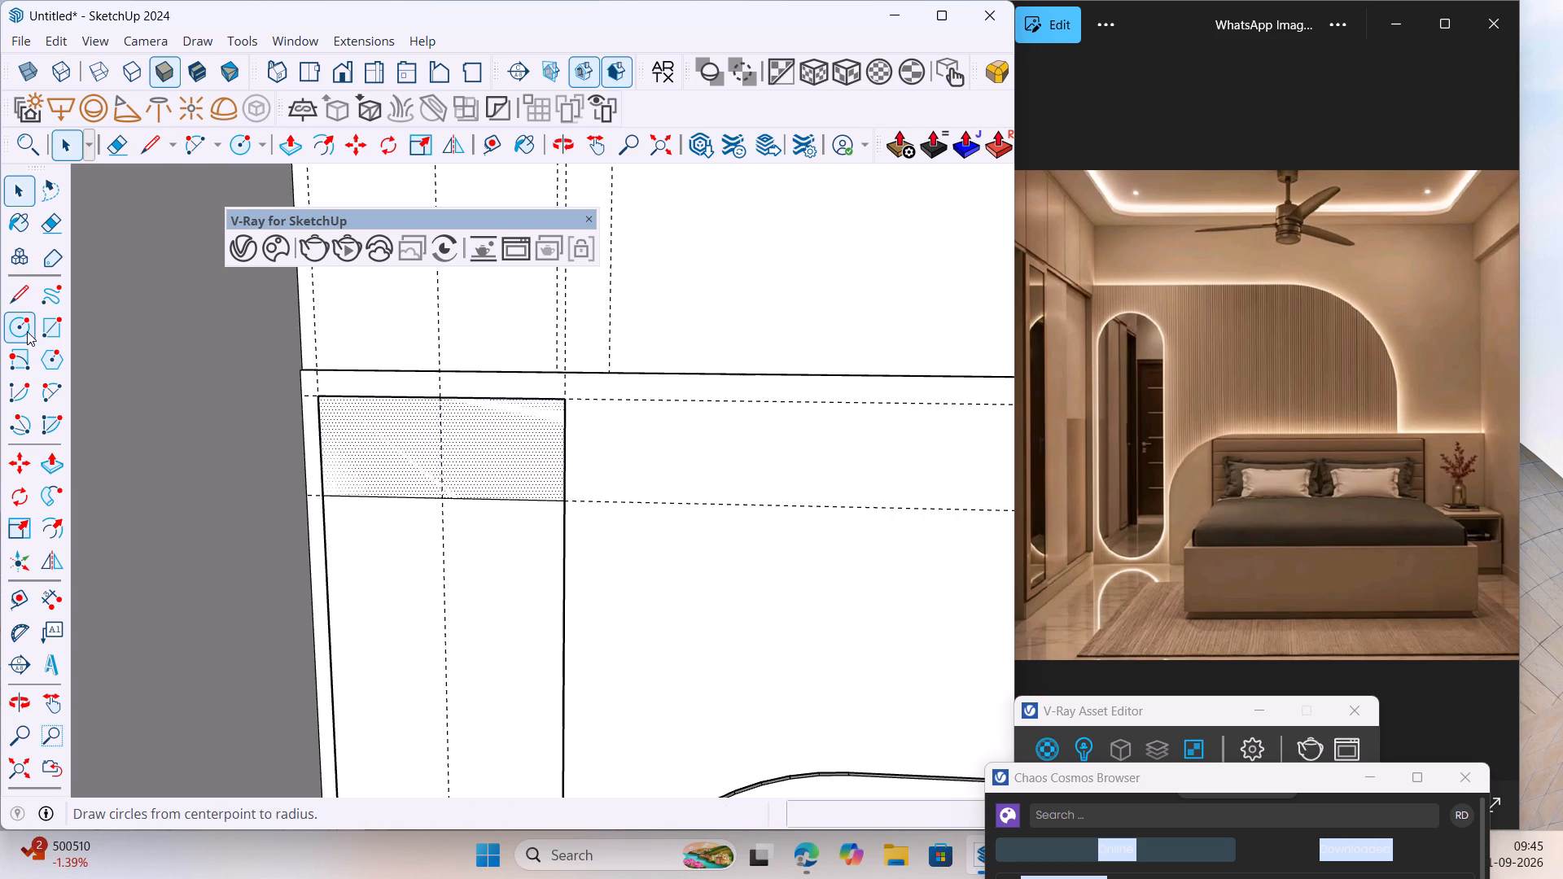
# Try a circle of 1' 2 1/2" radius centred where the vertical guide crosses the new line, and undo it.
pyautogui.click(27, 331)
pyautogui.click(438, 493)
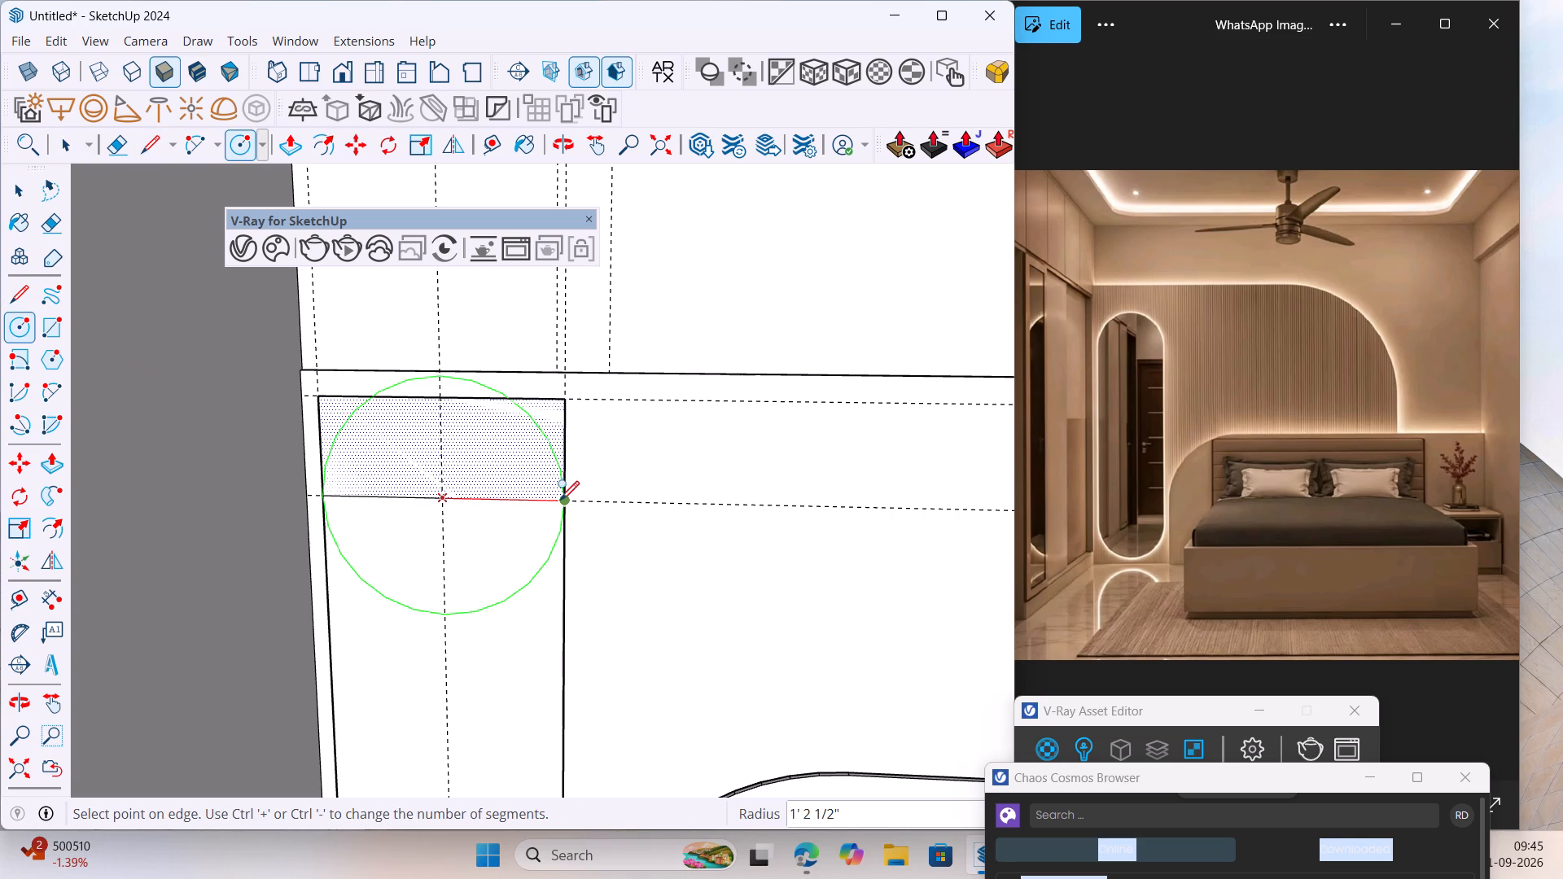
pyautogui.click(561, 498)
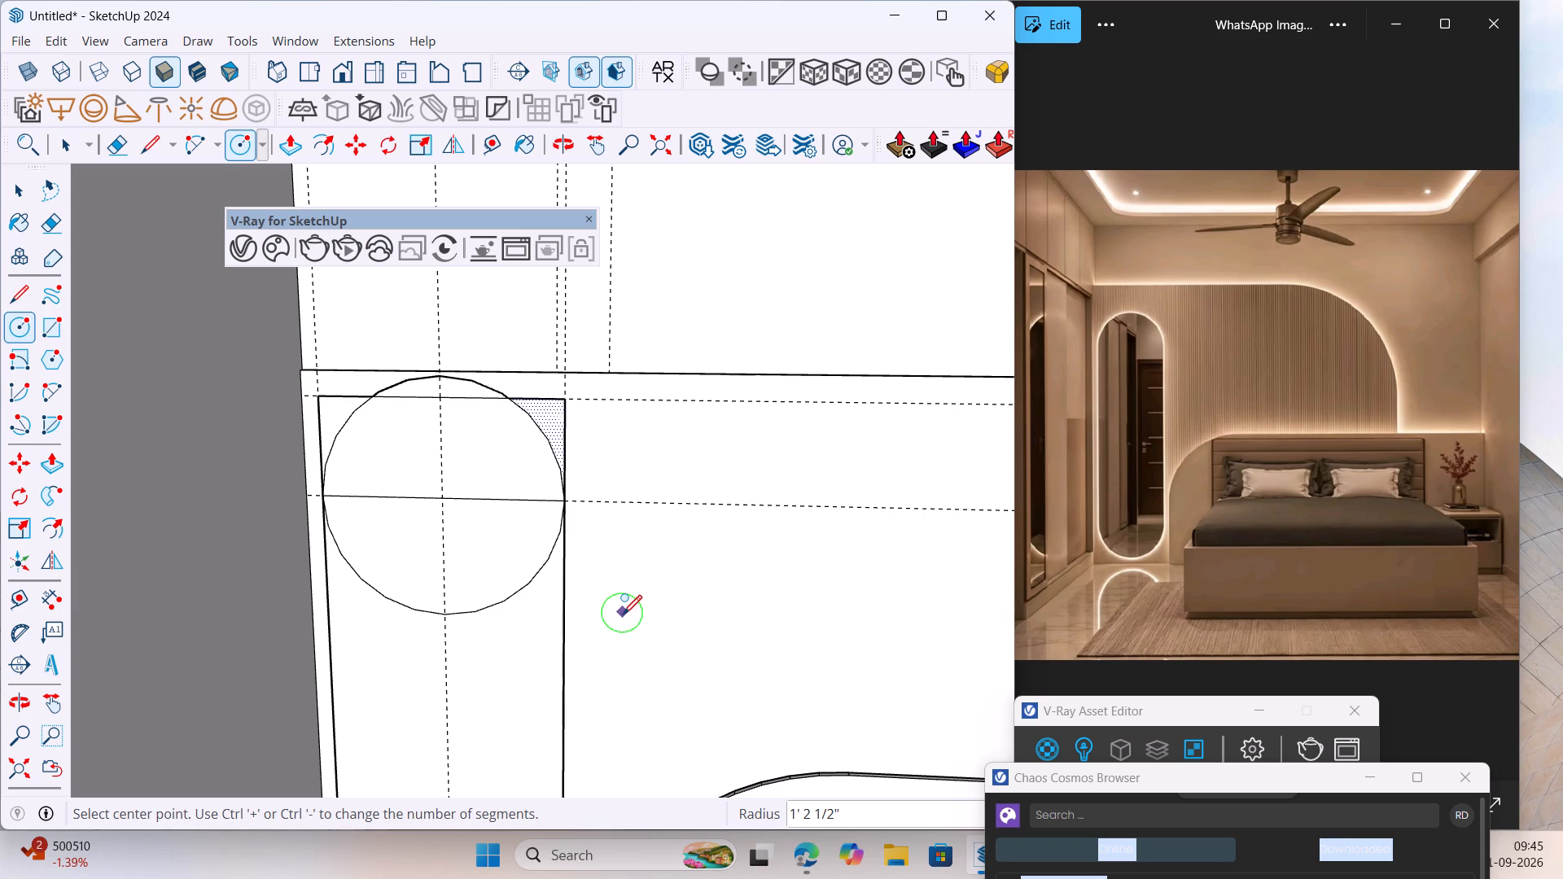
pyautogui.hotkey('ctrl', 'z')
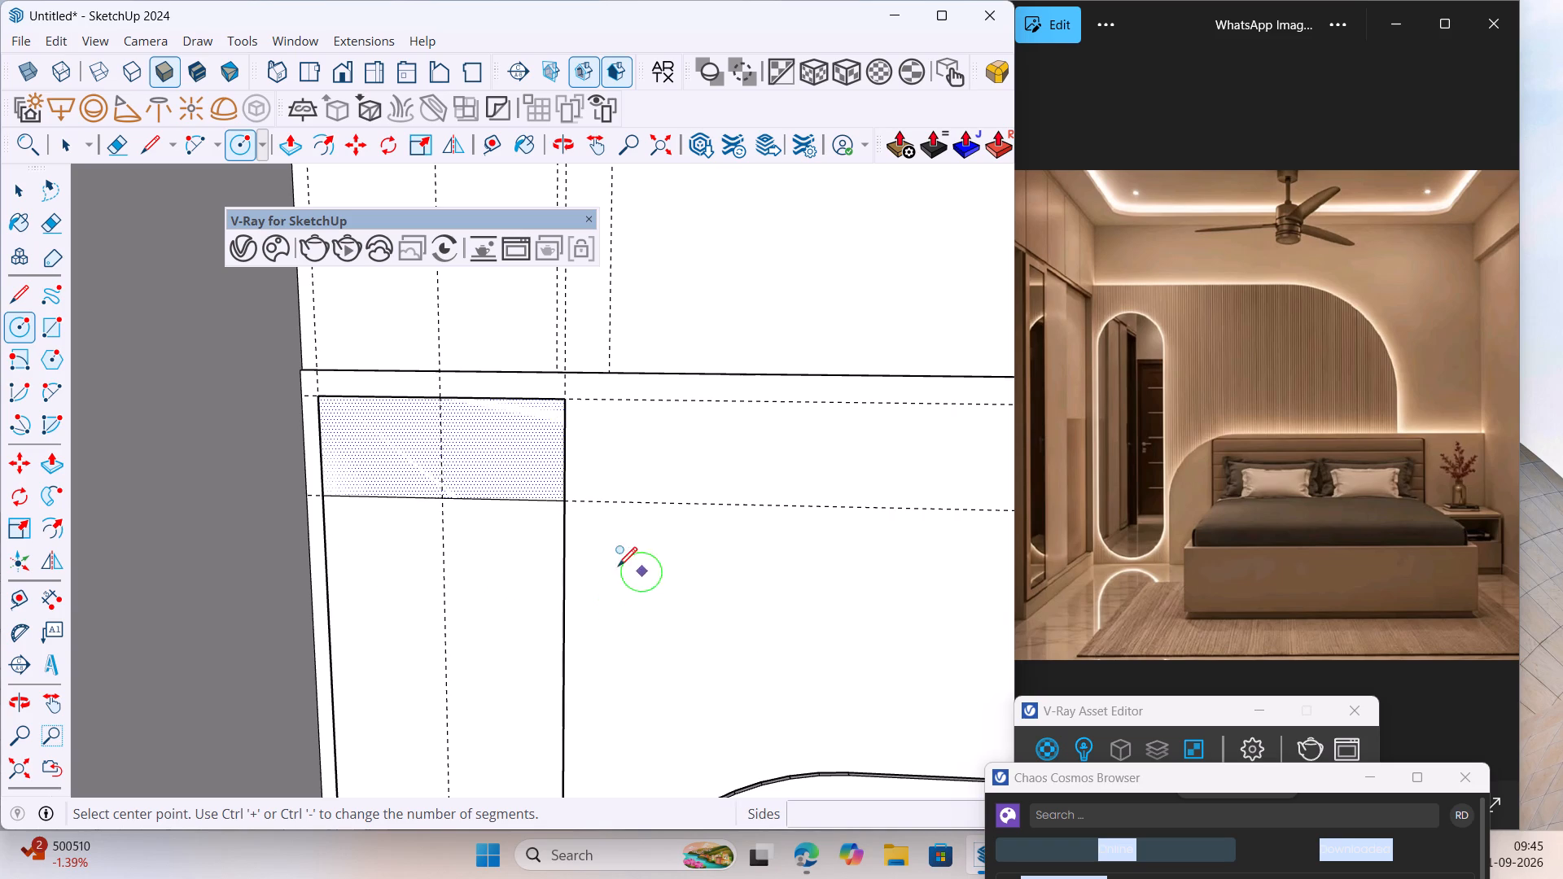
# Move the horizontal line across the tall rectangle down by 2".
pyautogui.press('space')
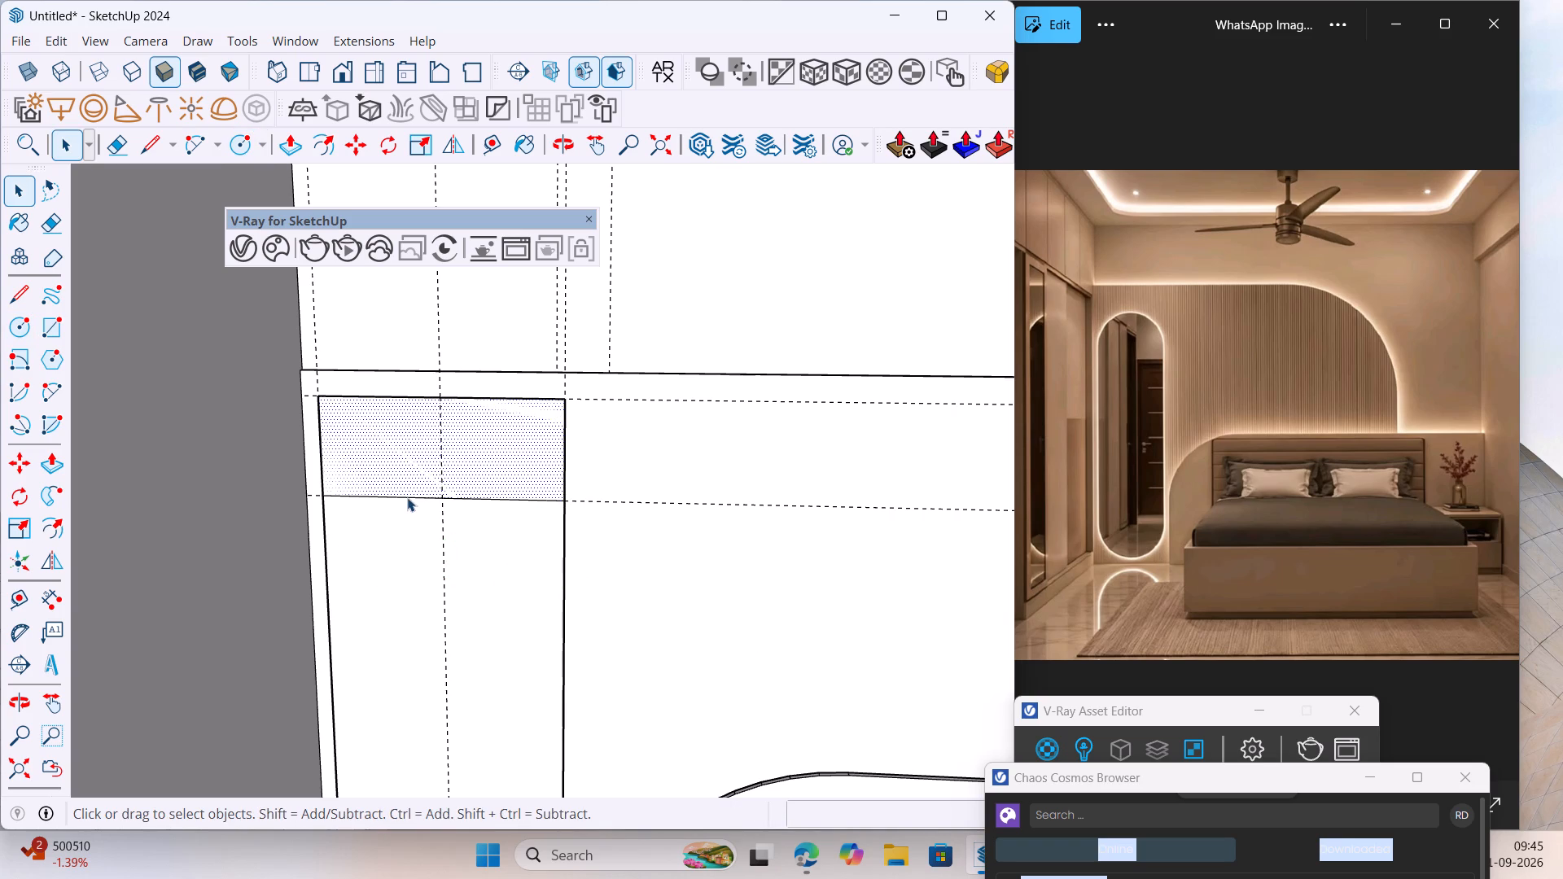
pyautogui.click(407, 497)
pyautogui.click(11, 606)
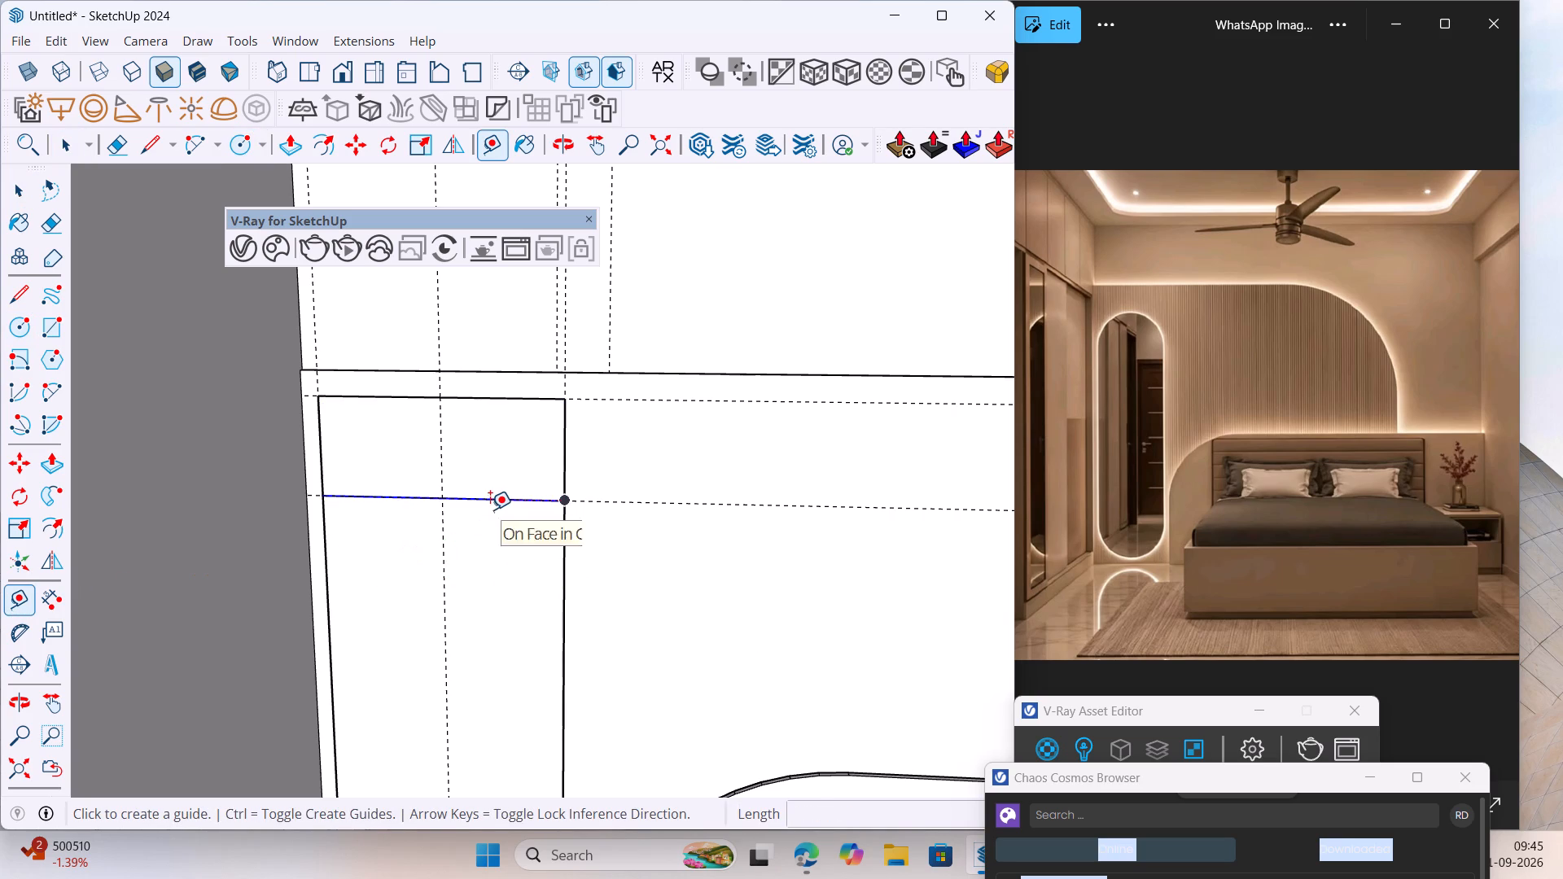
pyautogui.press('space')
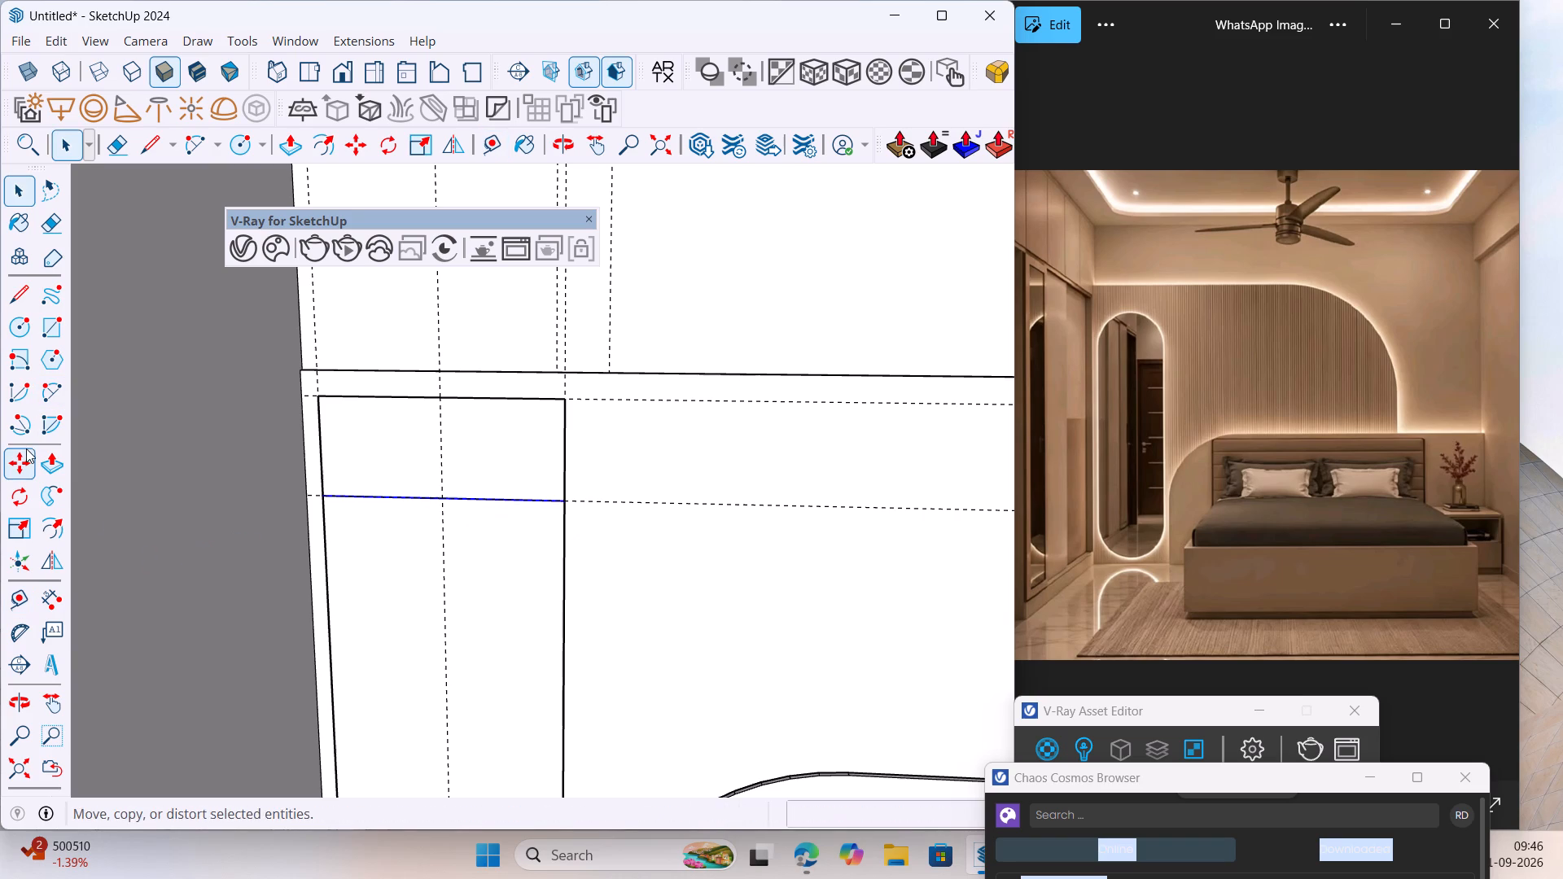
pyautogui.click(24, 451)
pyautogui.click(481, 505)
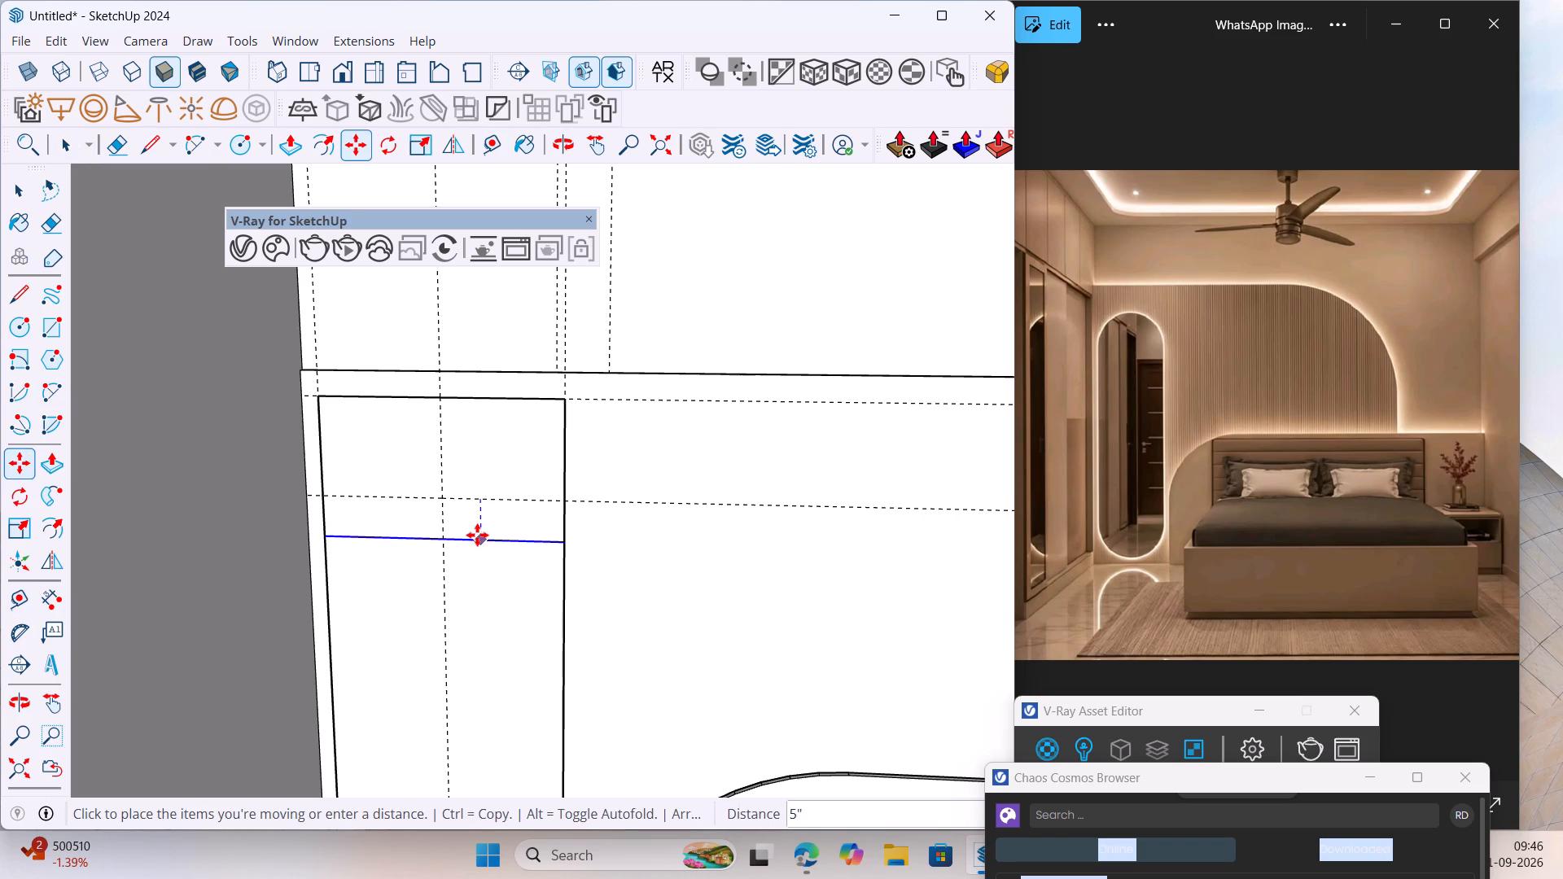
pyautogui.write('2"')
pyautogui.press('Return')
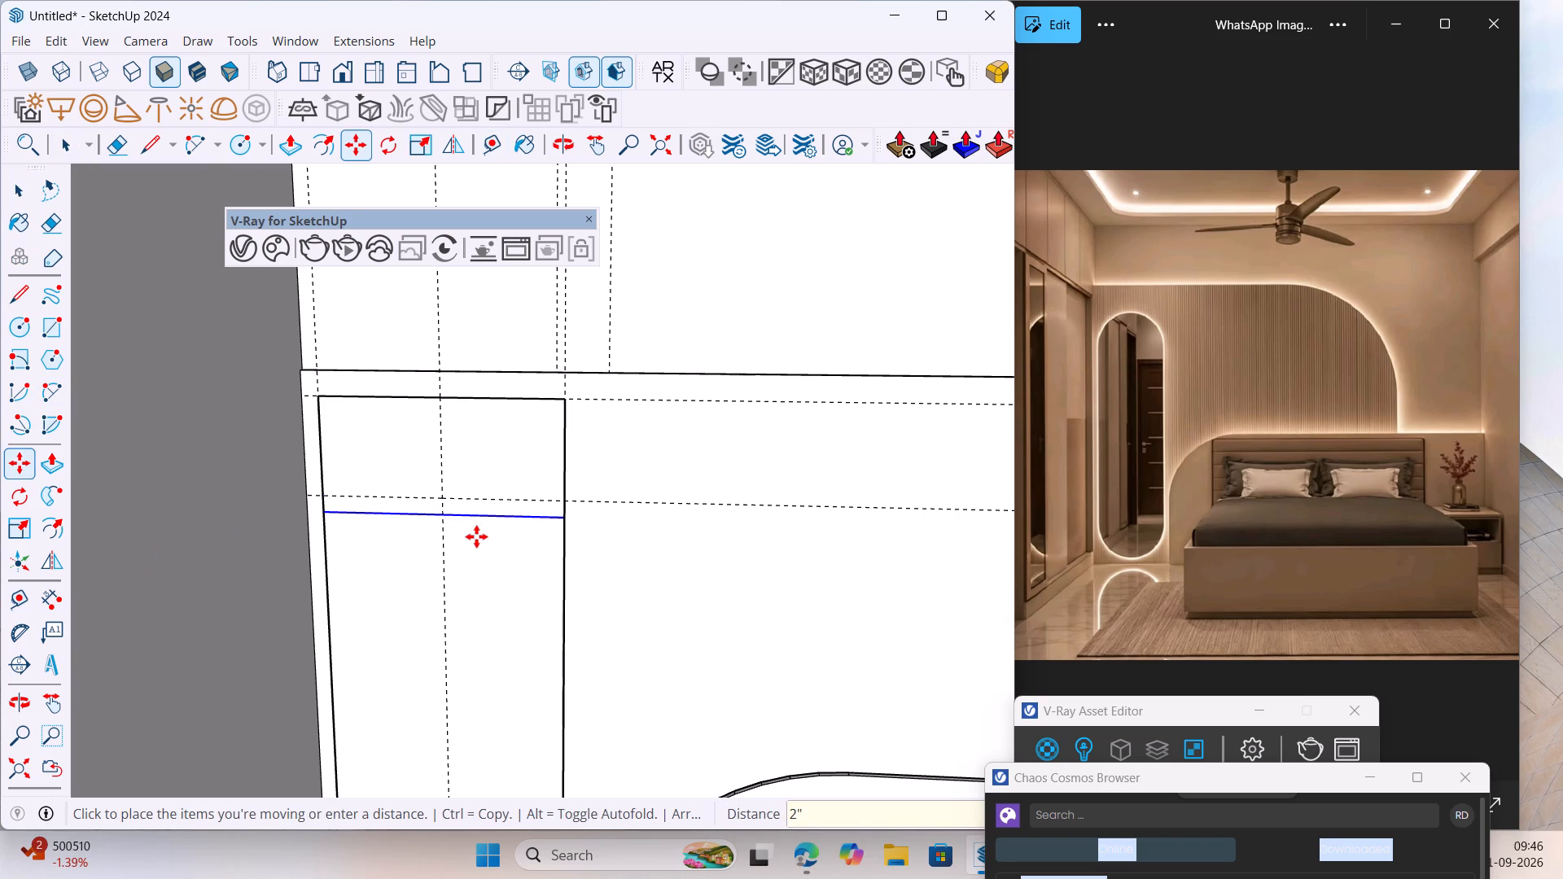
pyautogui.scroll(-6, 451, 492)
pyautogui.scroll(8, 383, 487)
pyautogui.press('space')
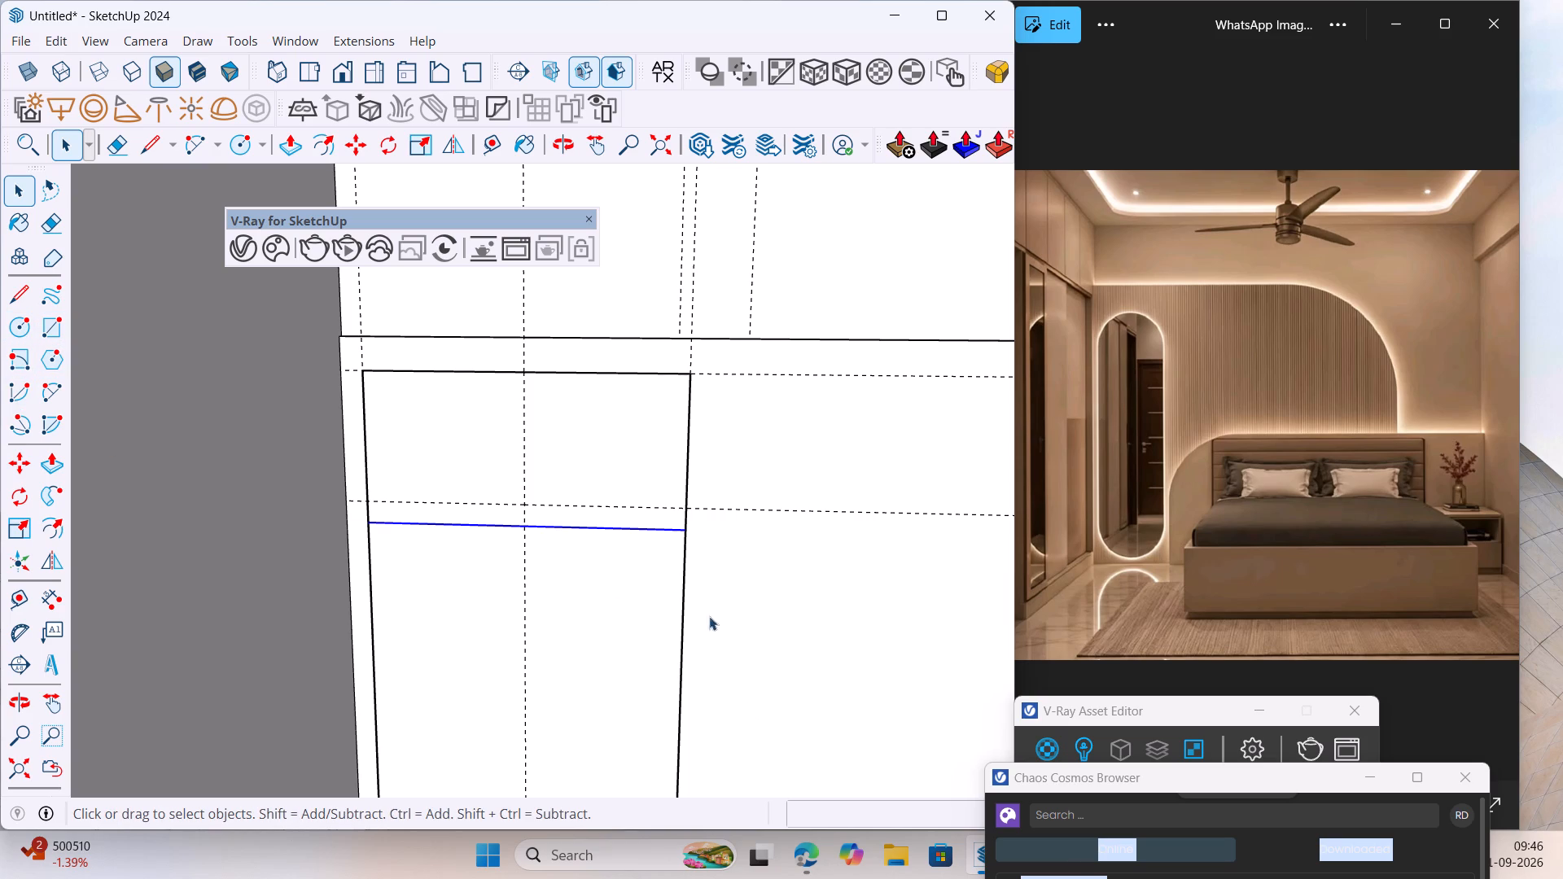
# Draw a 100-sided circle of 1' 2 1/2" radius, centred where the moved line meets the vertical guide.
pyautogui.click(12, 330)
pyautogui.press('BackSpace')
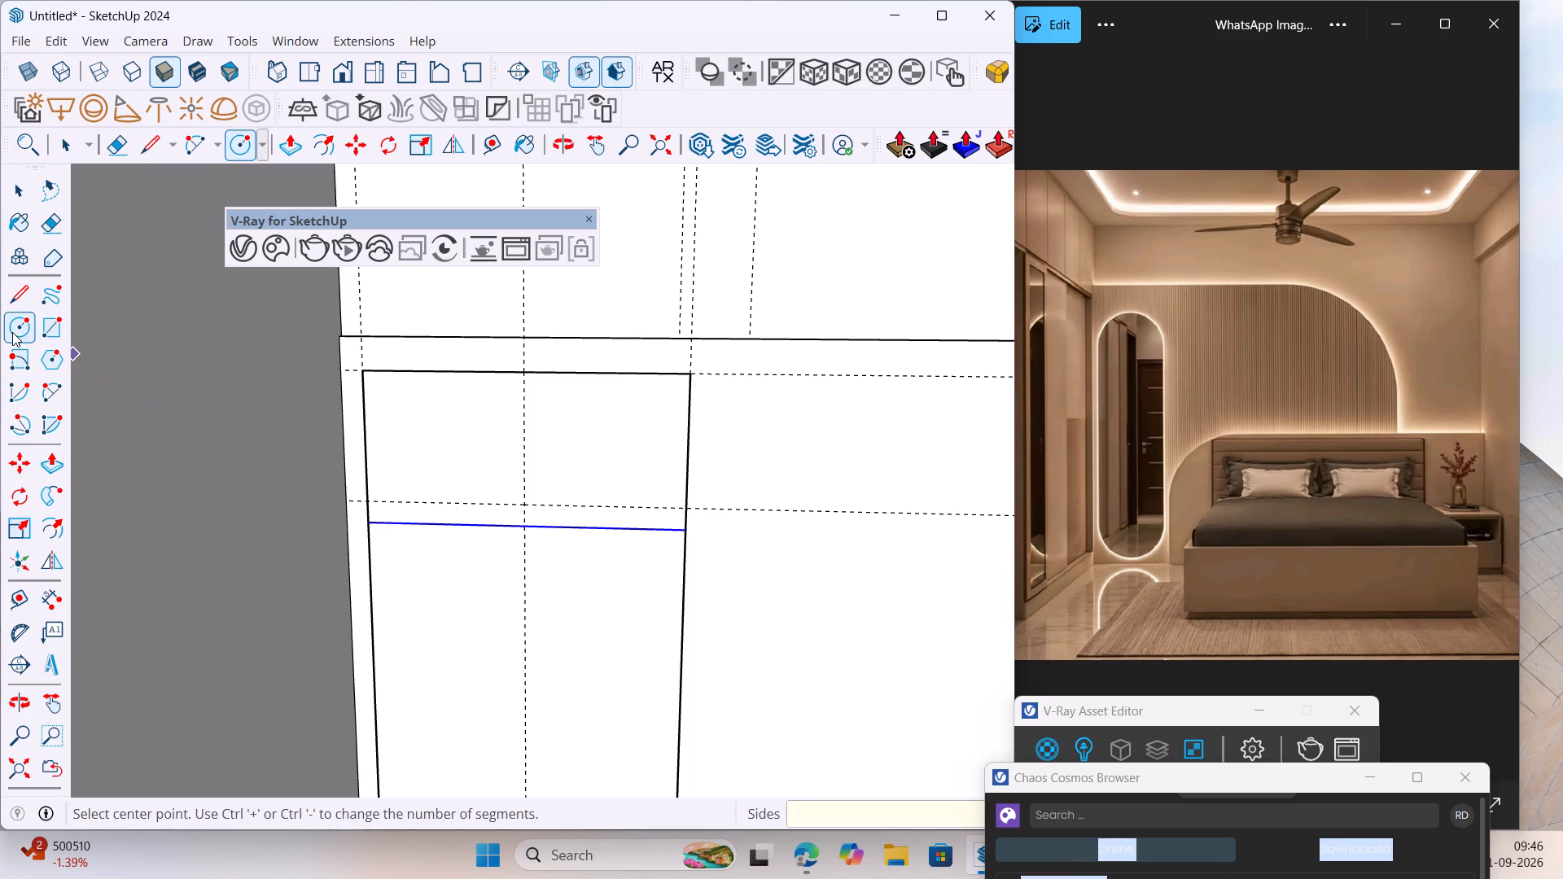
pyautogui.press('1')
pyautogui.write('00')
pyautogui.press('Return')
pyautogui.click(528, 527)
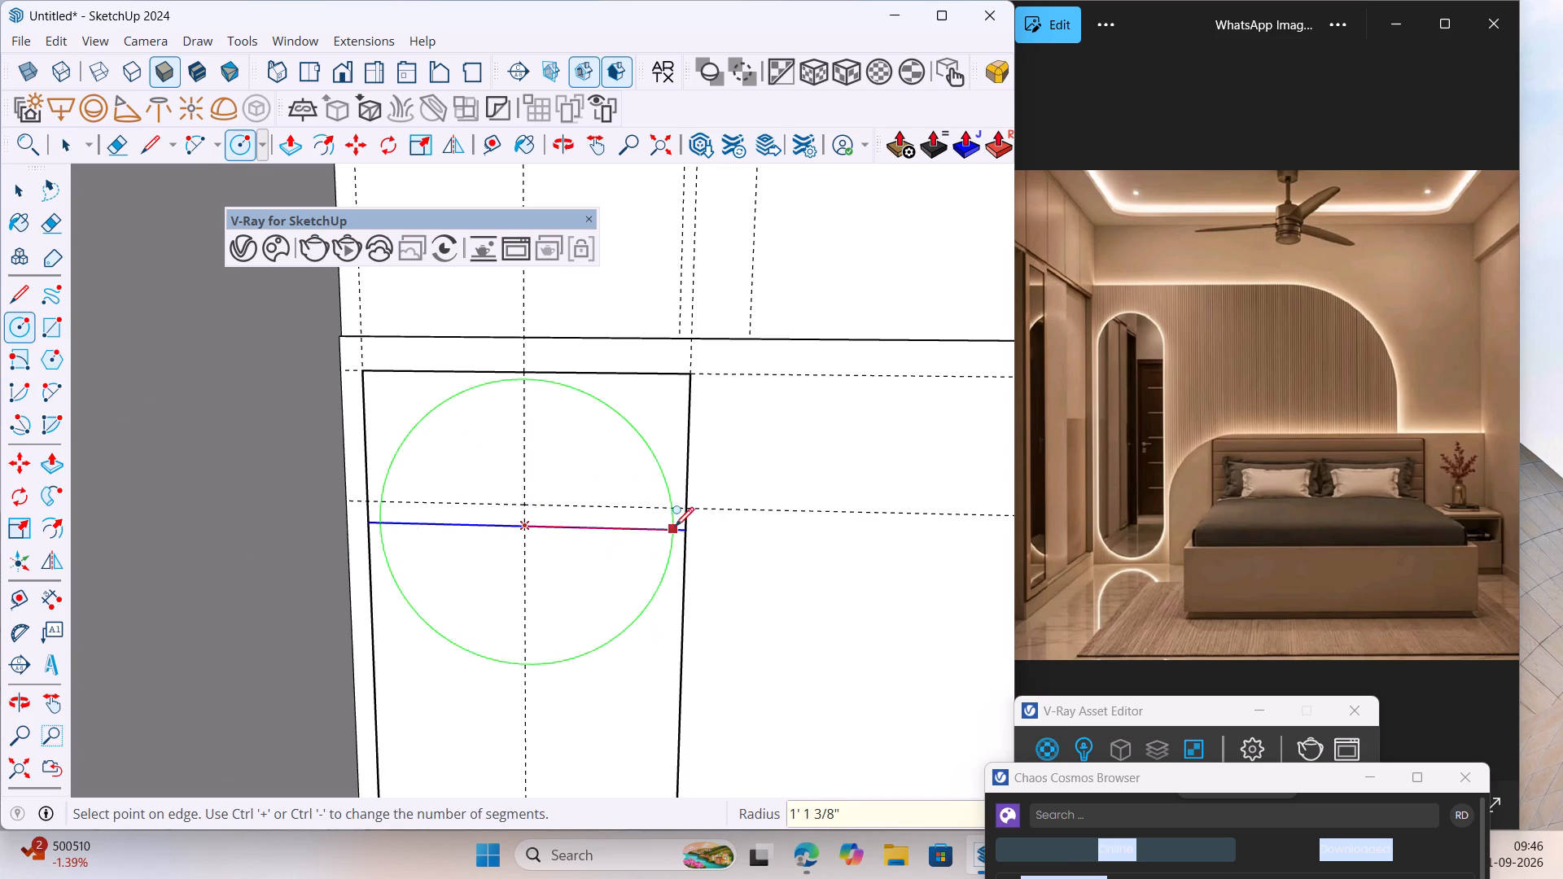
pyautogui.click(685, 527)
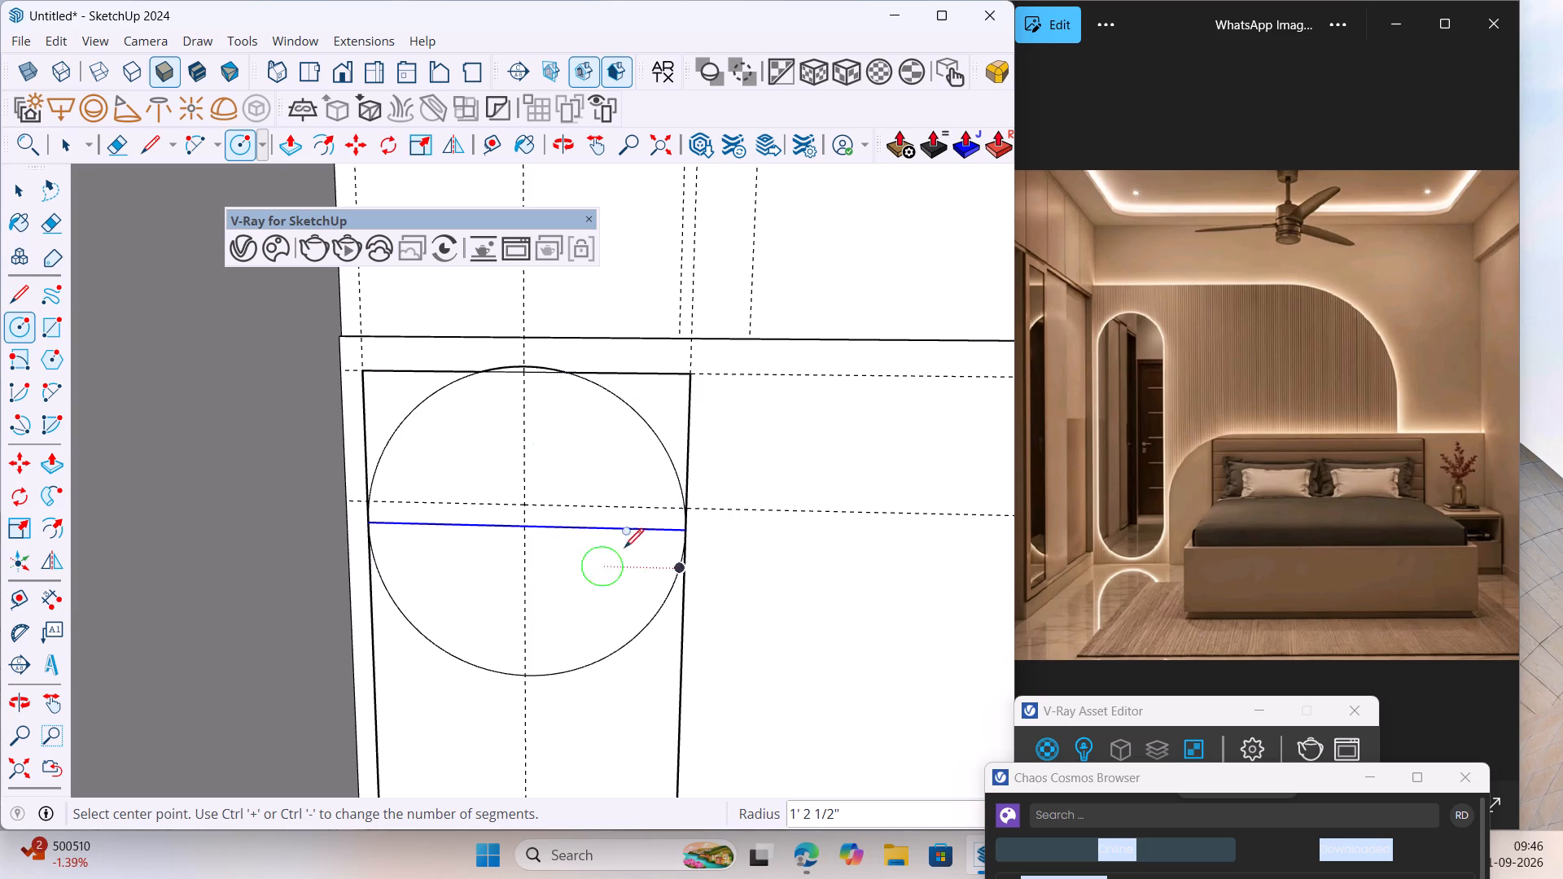
# Erase the tall rectangle's two upper corners lying outside the circle, so the circle's upper arc forms the outline.
pyautogui.scroll(-18, 547, 414)
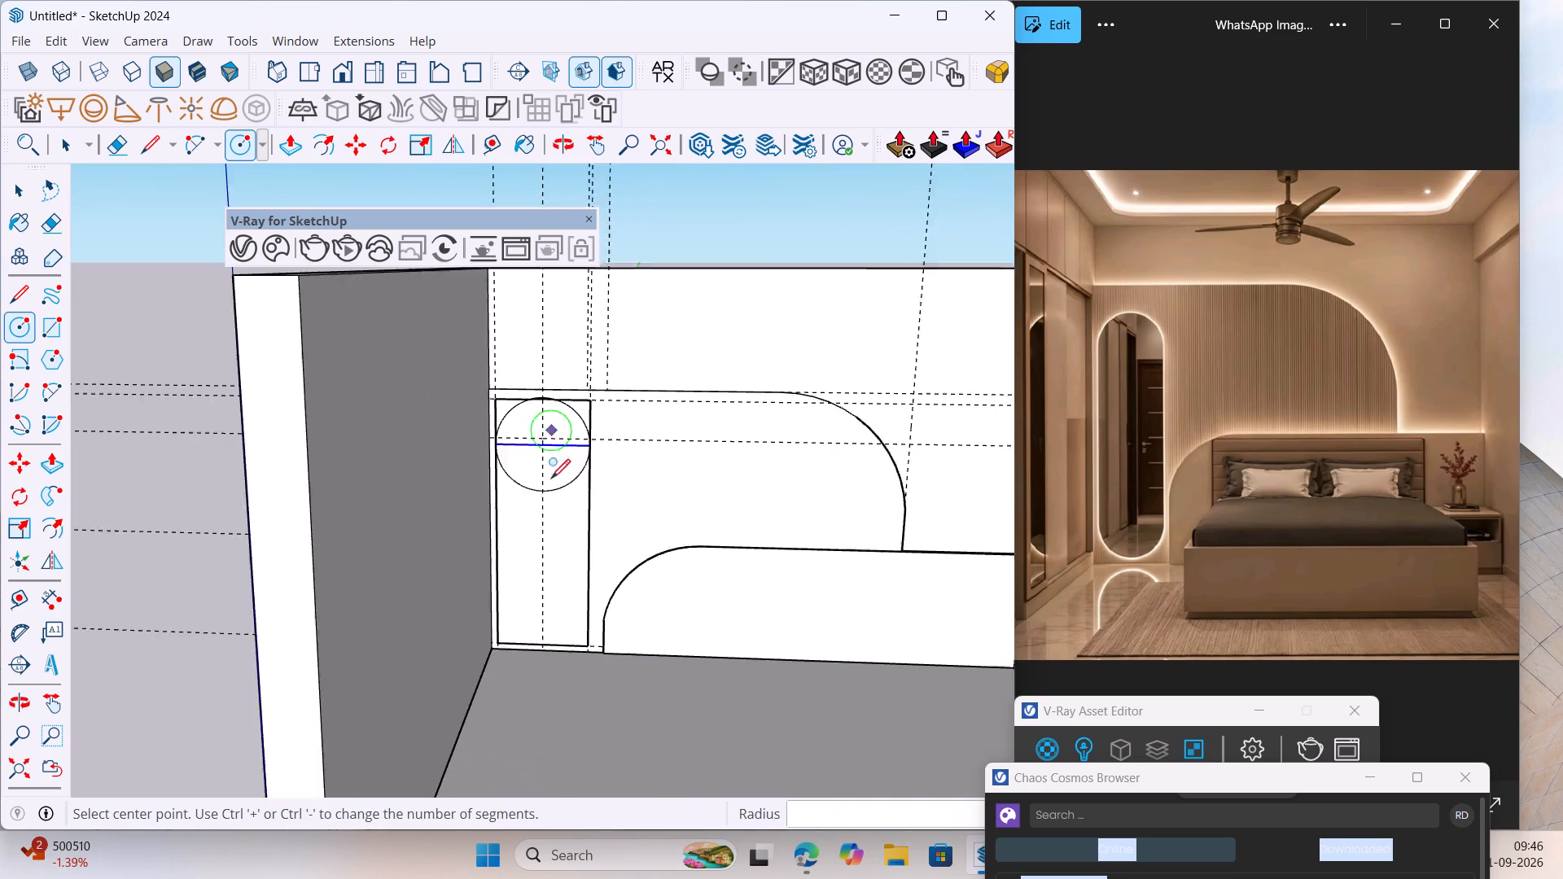
pyautogui.scroll(11, 556, 636)
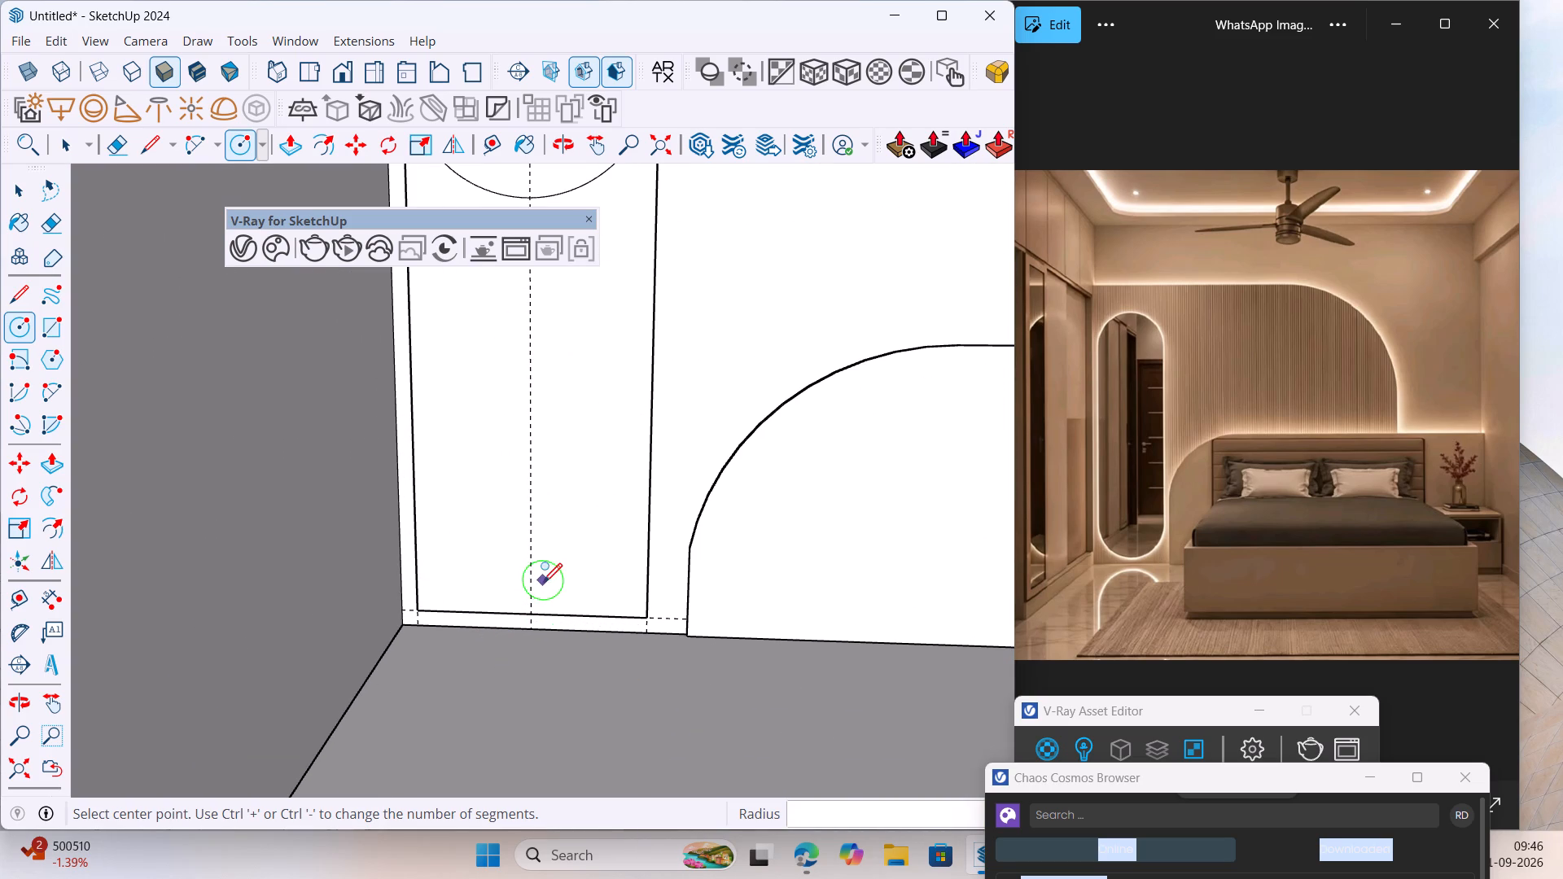
pyautogui.scroll(-7, 553, 615)
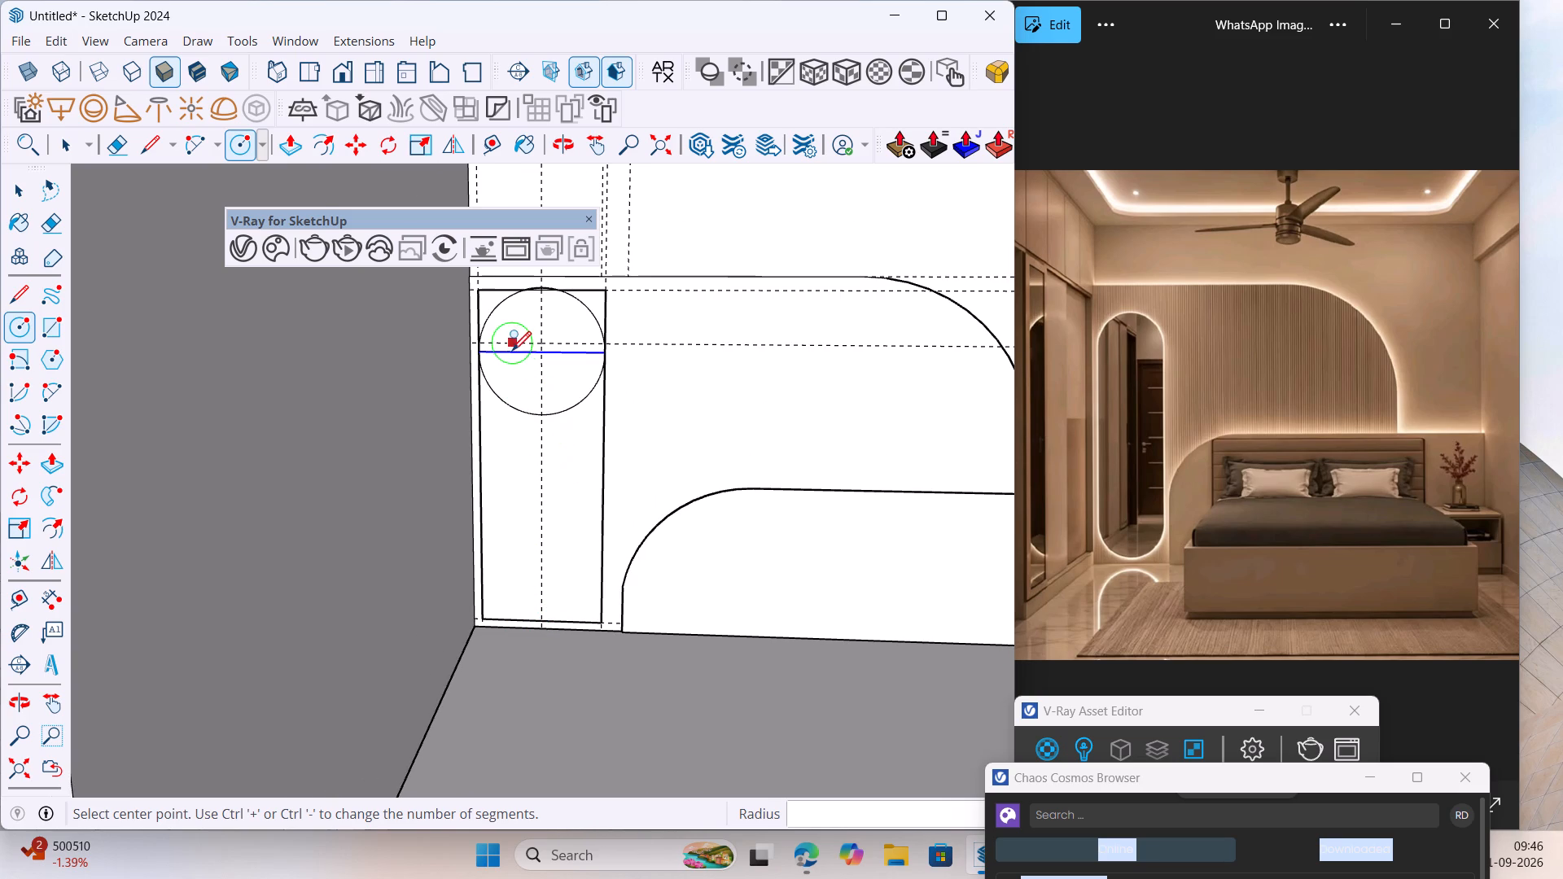
pyautogui.scroll(-5, 511, 364)
pyautogui.scroll(6, 513, 357)
pyautogui.press('space')
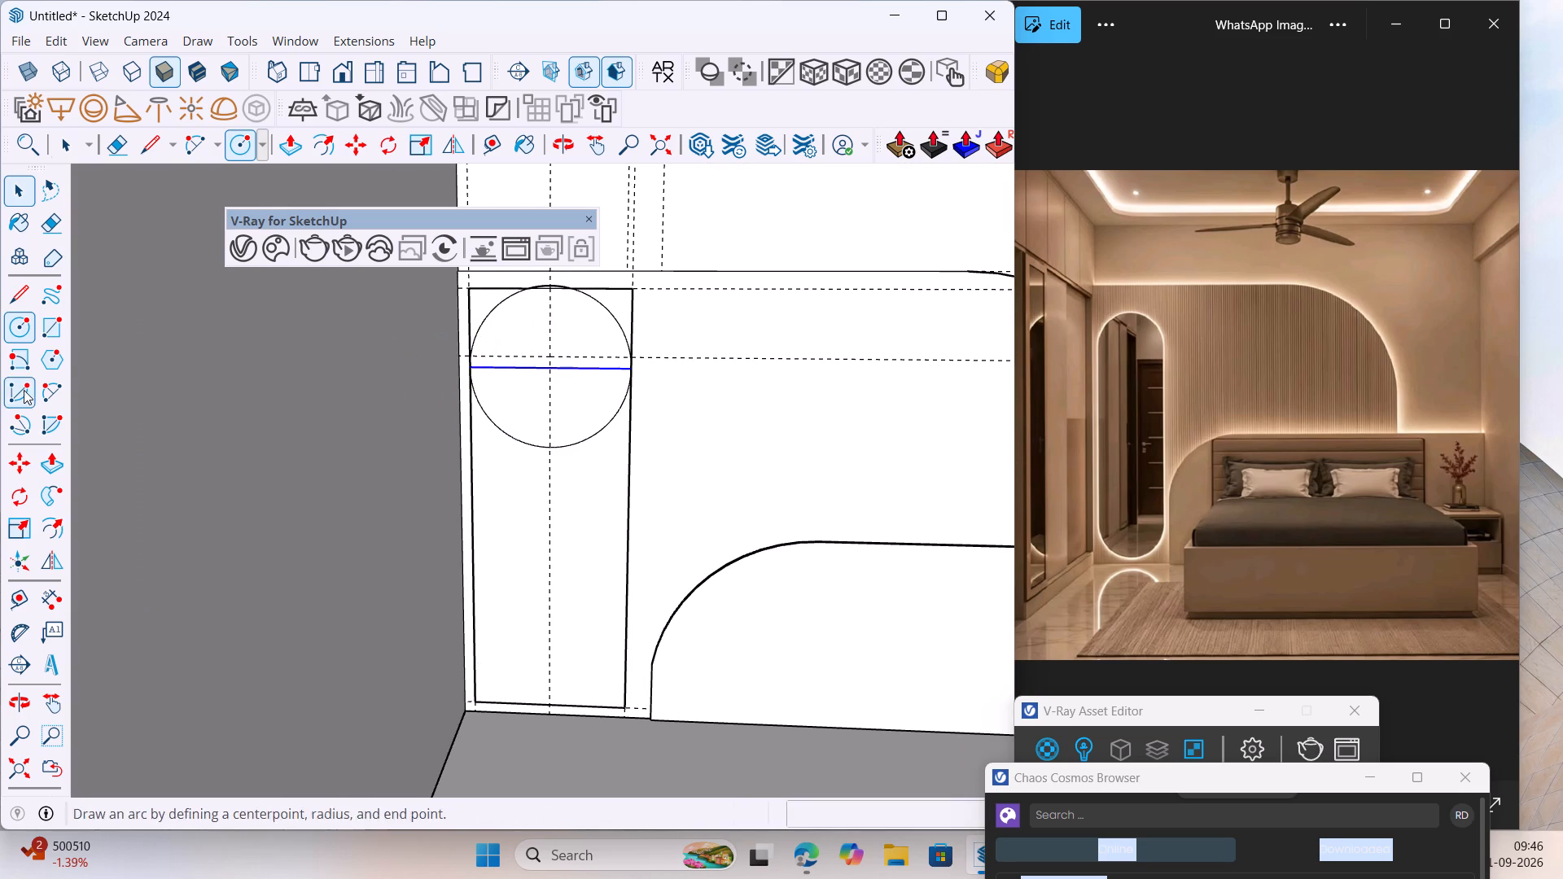
pyautogui.click(46, 224)
pyautogui.scroll(3, 523, 356)
pyautogui.scroll(-2, 488, 431)
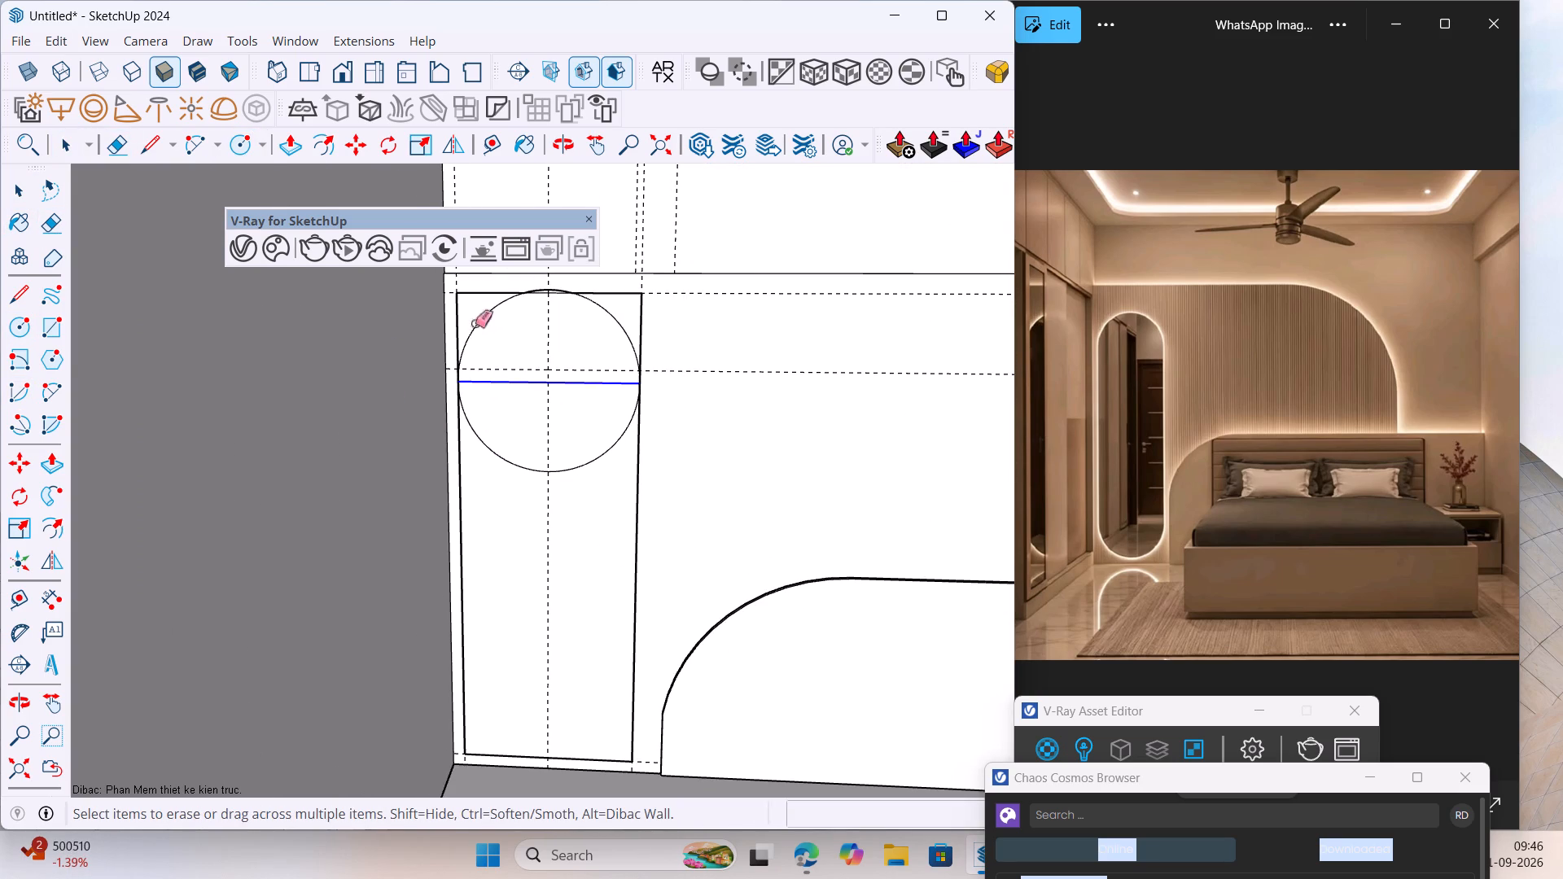
pyautogui.moveTo(476, 273); pyautogui.dragTo(468, 296)
pyautogui.hotkey('ctrl', 'z')
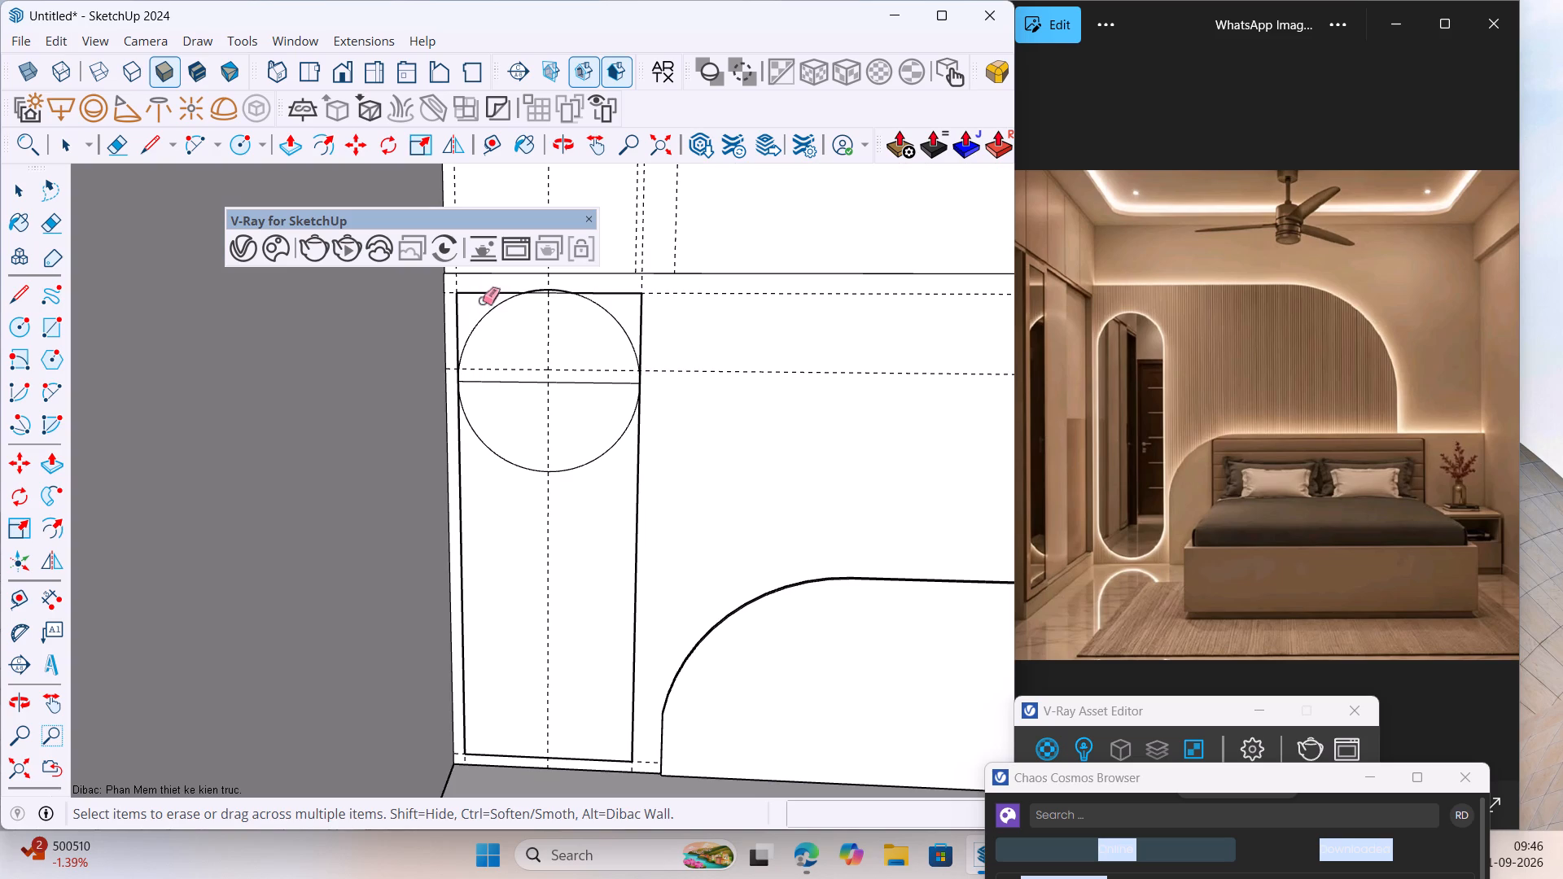
pyautogui.moveTo(479, 288); pyautogui.dragTo(451, 325)
pyautogui.scroll(3, 599, 283)
pyautogui.moveTo(600, 282); pyautogui.dragTo(646, 319)
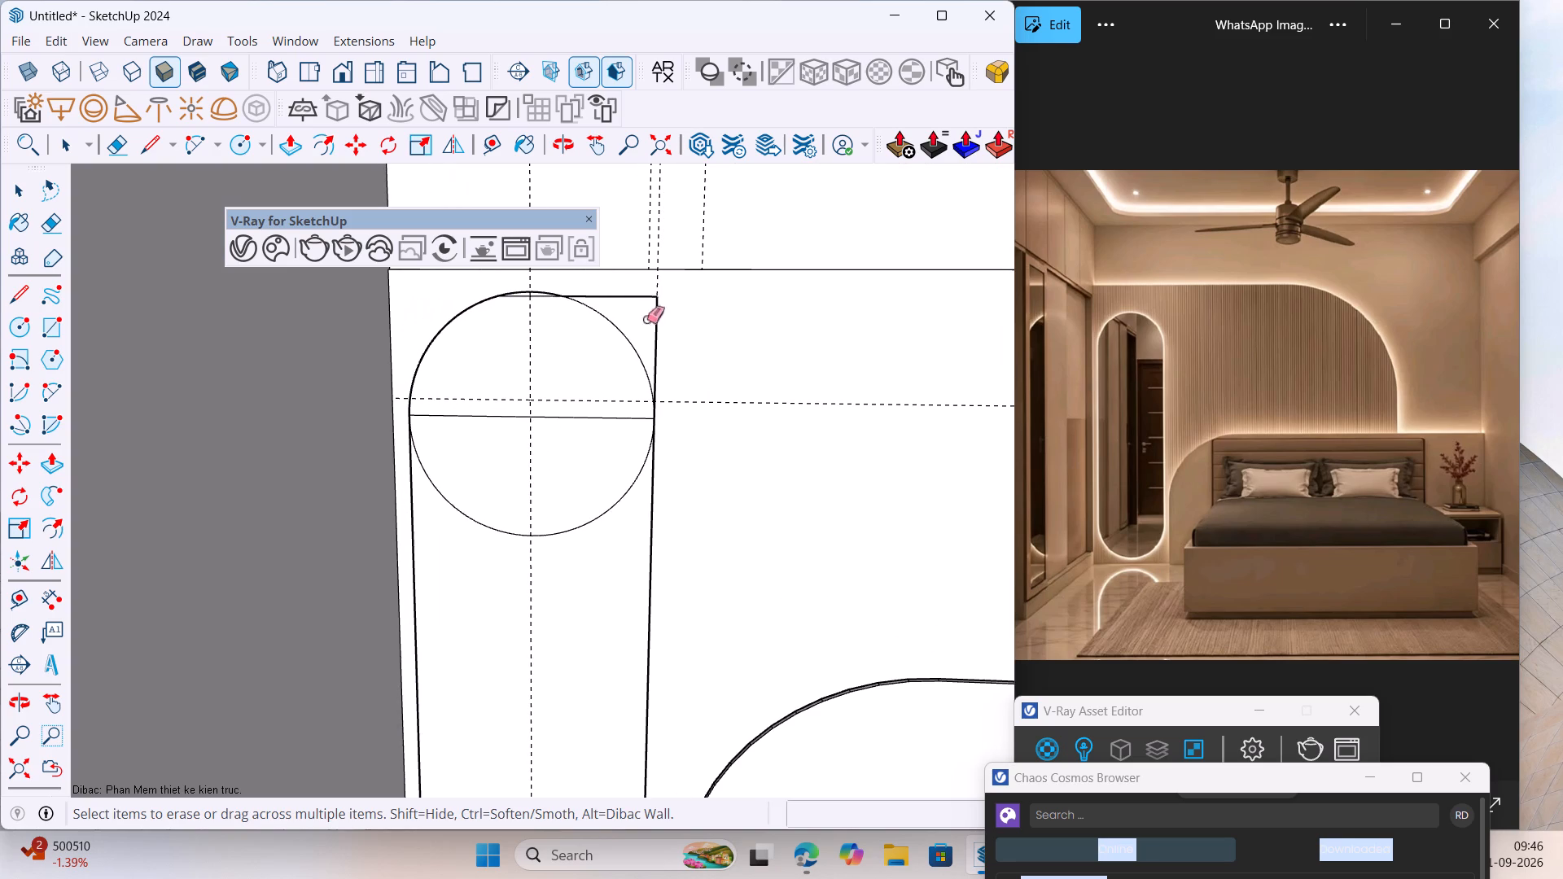
pyautogui.moveTo(646, 319); pyautogui.dragTo(659, 327)
pyautogui.scroll(3, 510, 312)
# Erase the leftover piece of the rectangle's straight top edge inside the circle, keeping the arc and guides.
pyautogui.moveTo(526, 286); pyautogui.dragTo(533, 298)
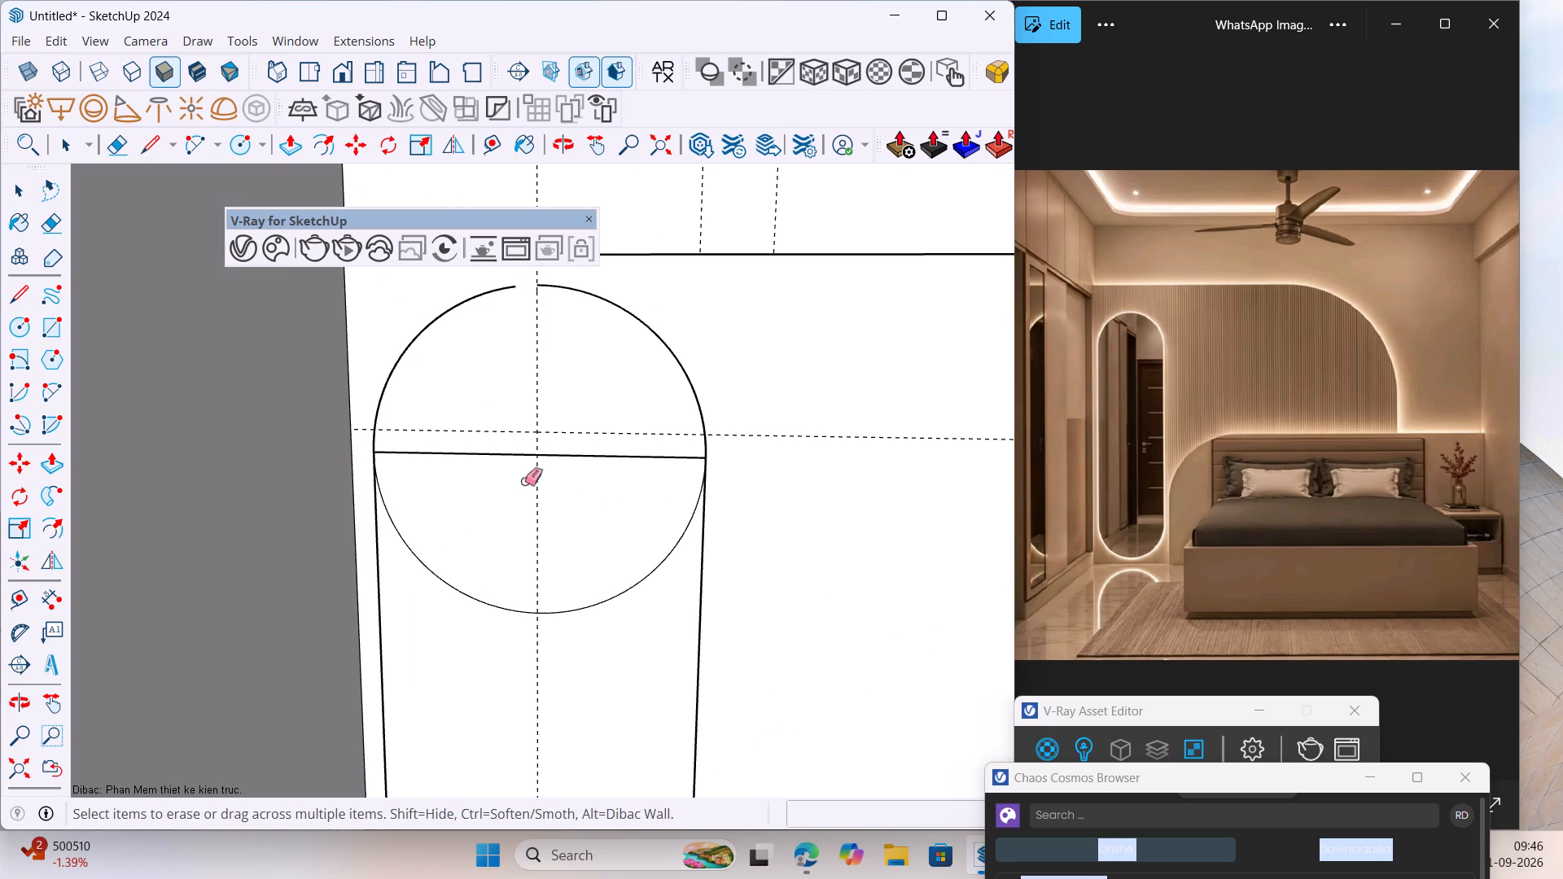
pyautogui.hotkey('ctrl', 'z')
pyautogui.moveTo(531, 296); pyautogui.dragTo(541, 290)
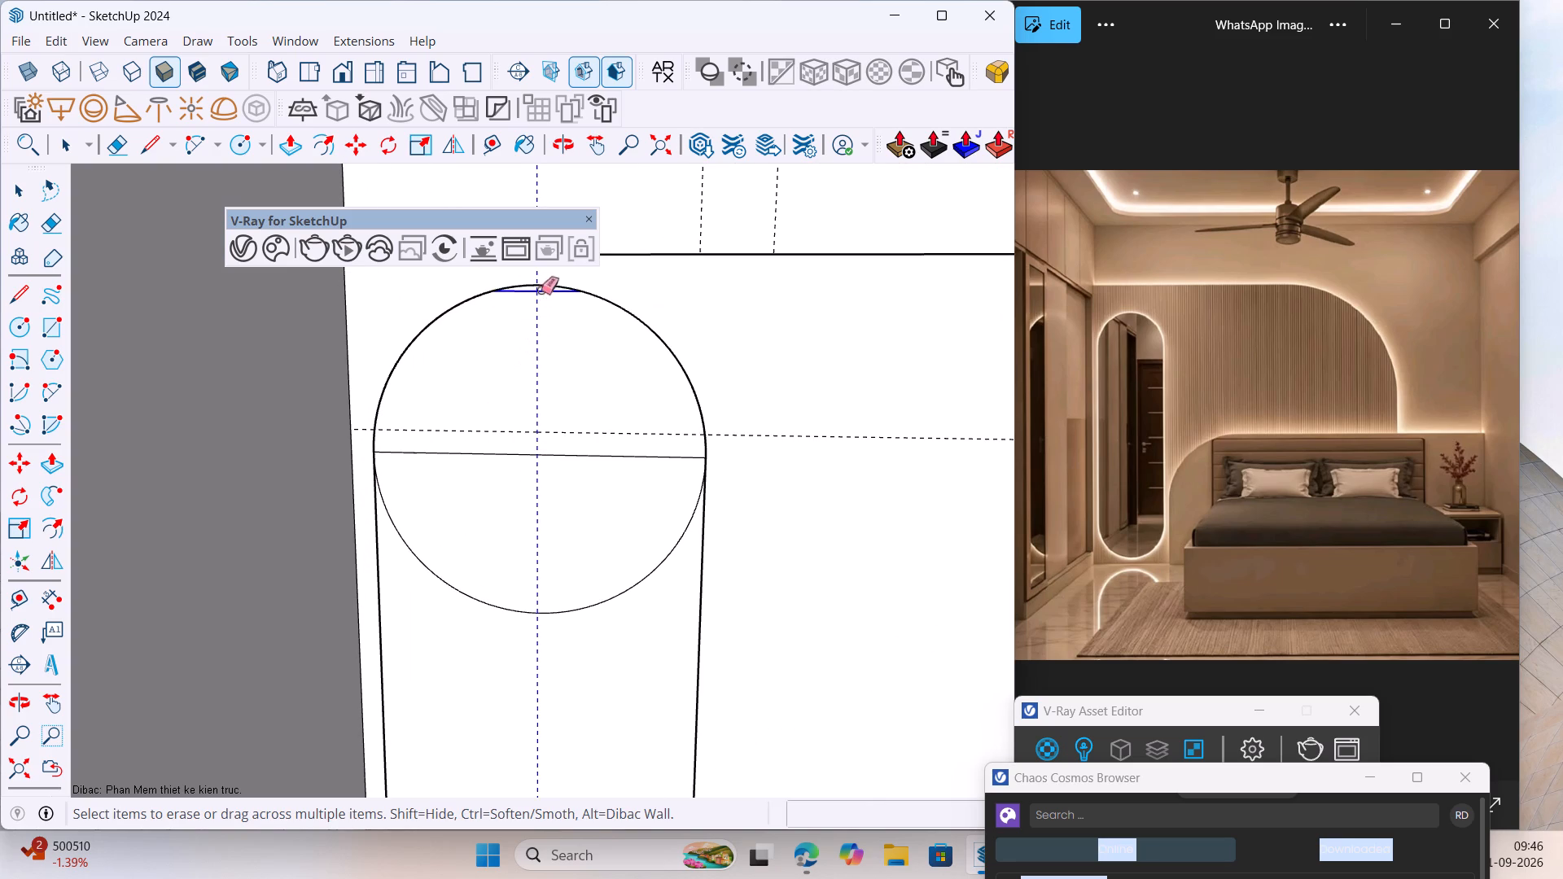
pyautogui.moveTo(541, 290); pyautogui.dragTo(541, 289)
pyautogui.moveTo(528, 439); pyautogui.dragTo(527, 481)
pyautogui.hotkey('ctrl', 'z')
pyautogui.hotkey('ctrl', 'z')
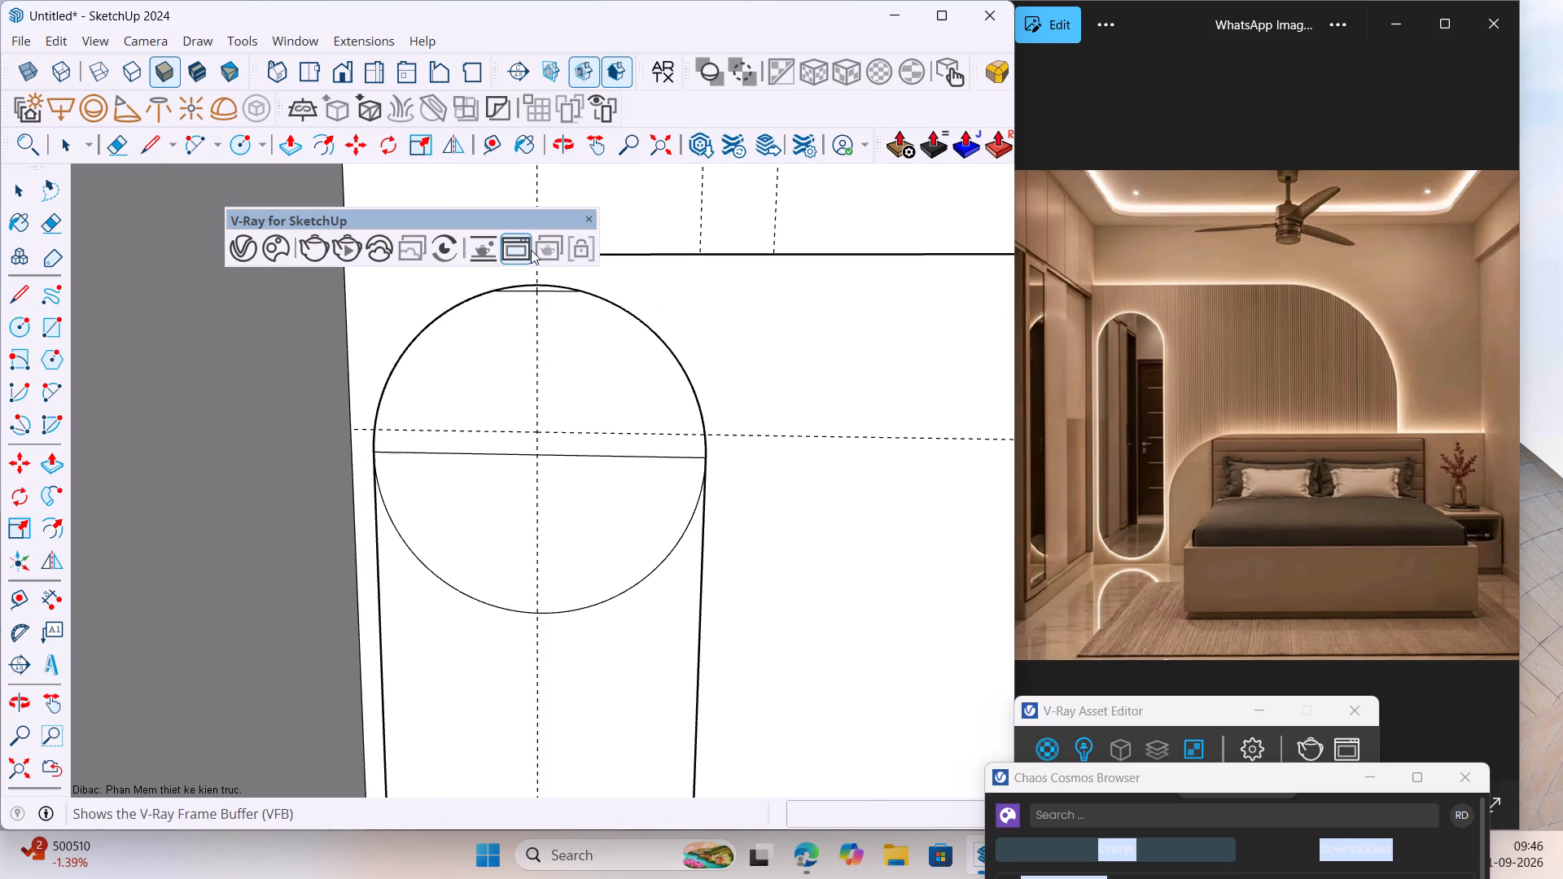
pyautogui.scroll(18, 531, 243)
pyautogui.moveTo(521, 289); pyautogui.dragTo(522, 315)
pyautogui.scroll(-3, 493, 326)
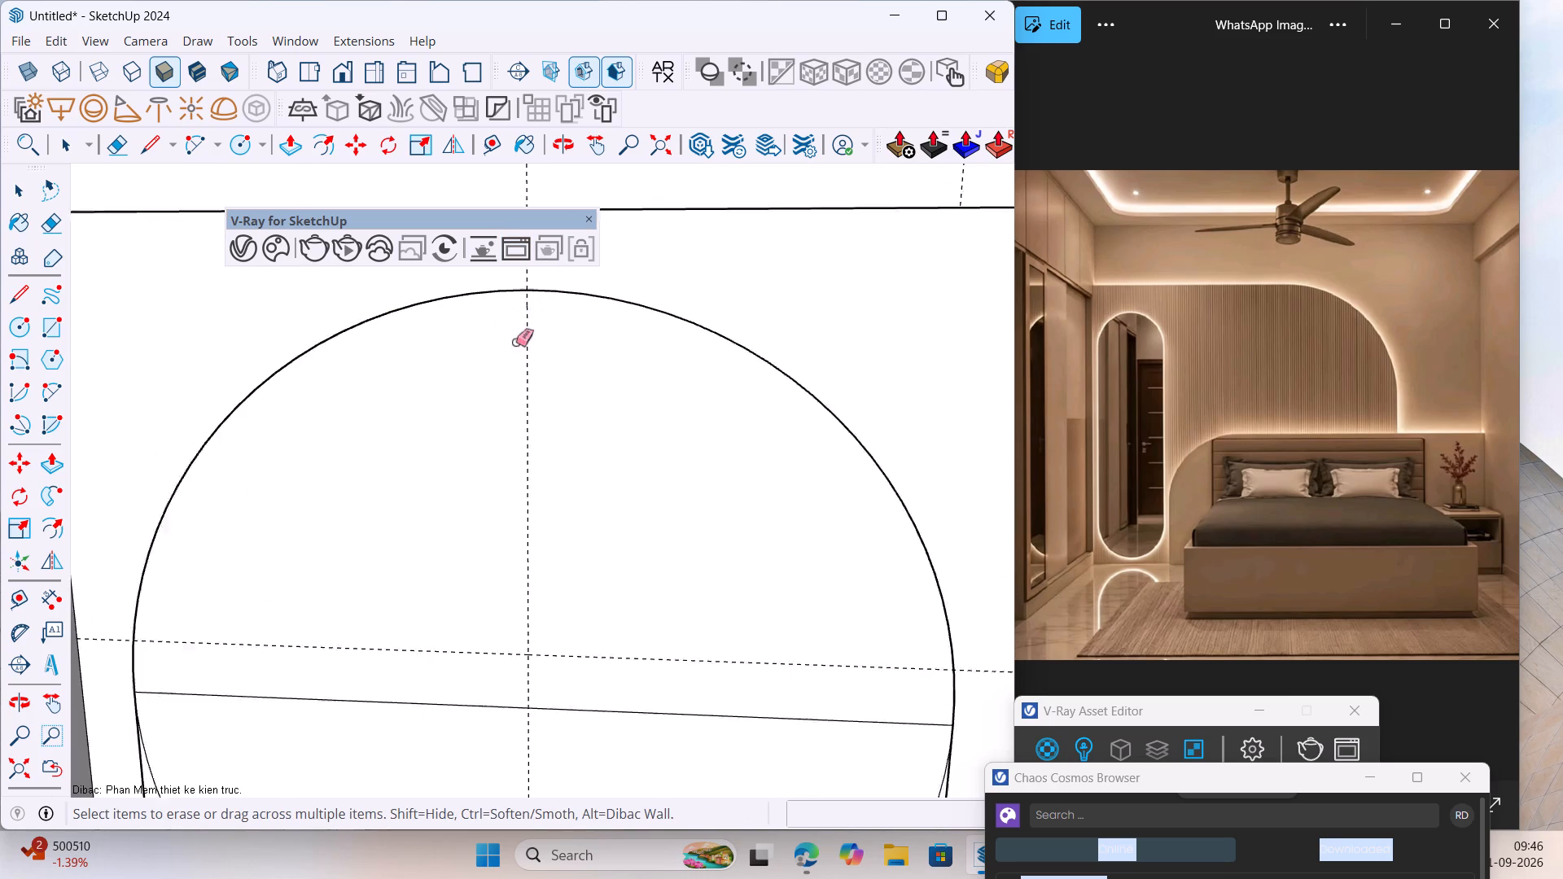
# Delete the circle's lower half and the horizontal line across it, leaving one round-topped face.
pyautogui.scroll(-17, 515, 342)
pyautogui.moveTo(500, 536); pyautogui.dragTo(449, 741)
pyautogui.moveTo(444, 622); pyautogui.dragTo(431, 741)
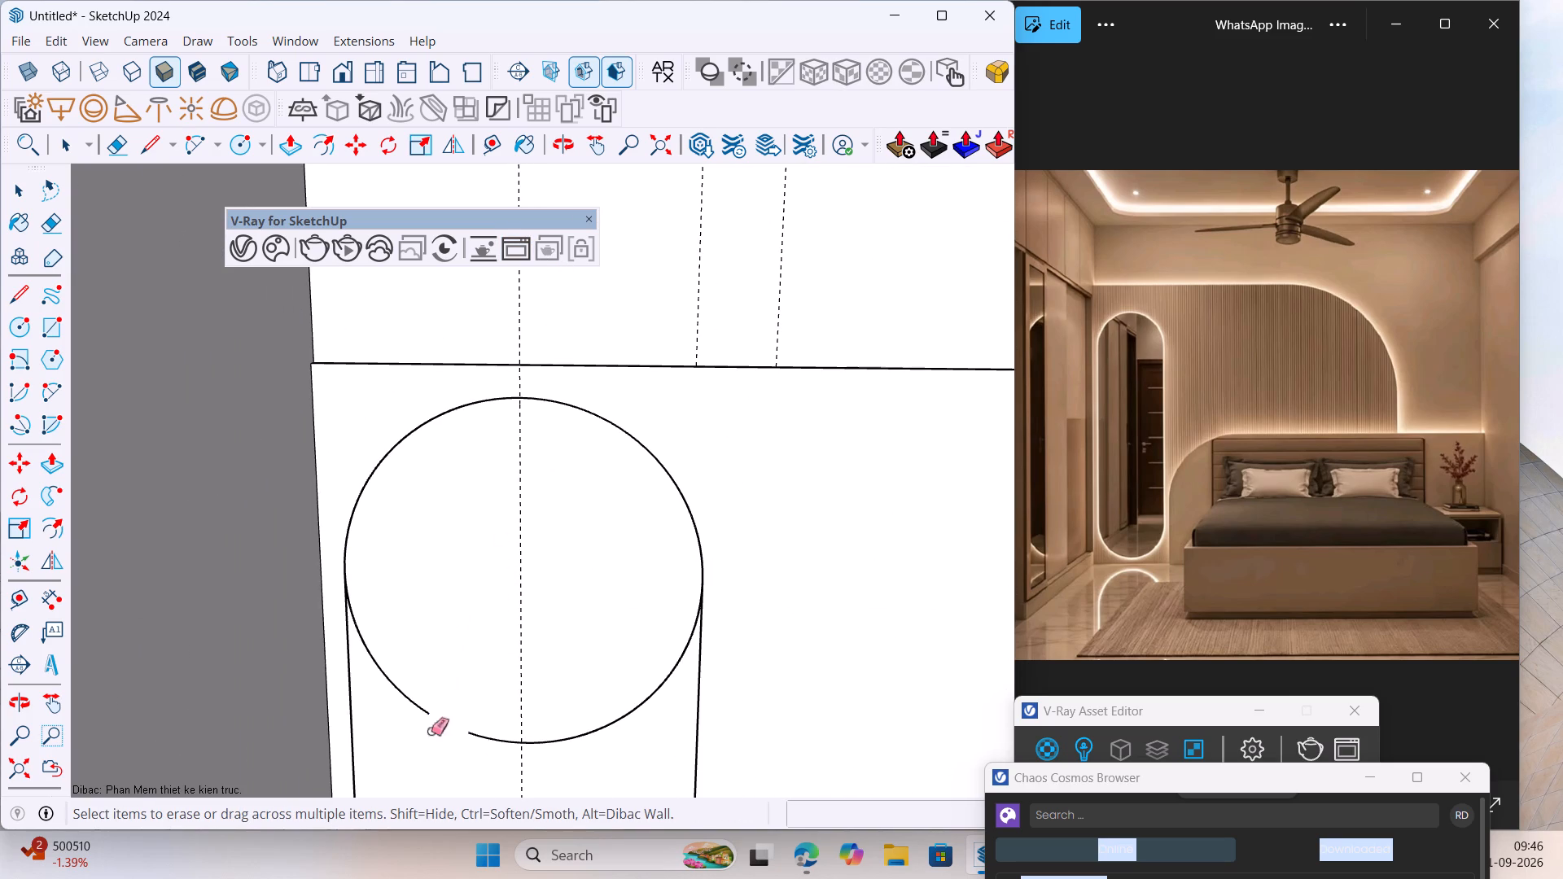
pyautogui.hotkey('ctrl', 'z')
pyautogui.hotkey('ctrl', 'z')
pyautogui.click(415, 684)
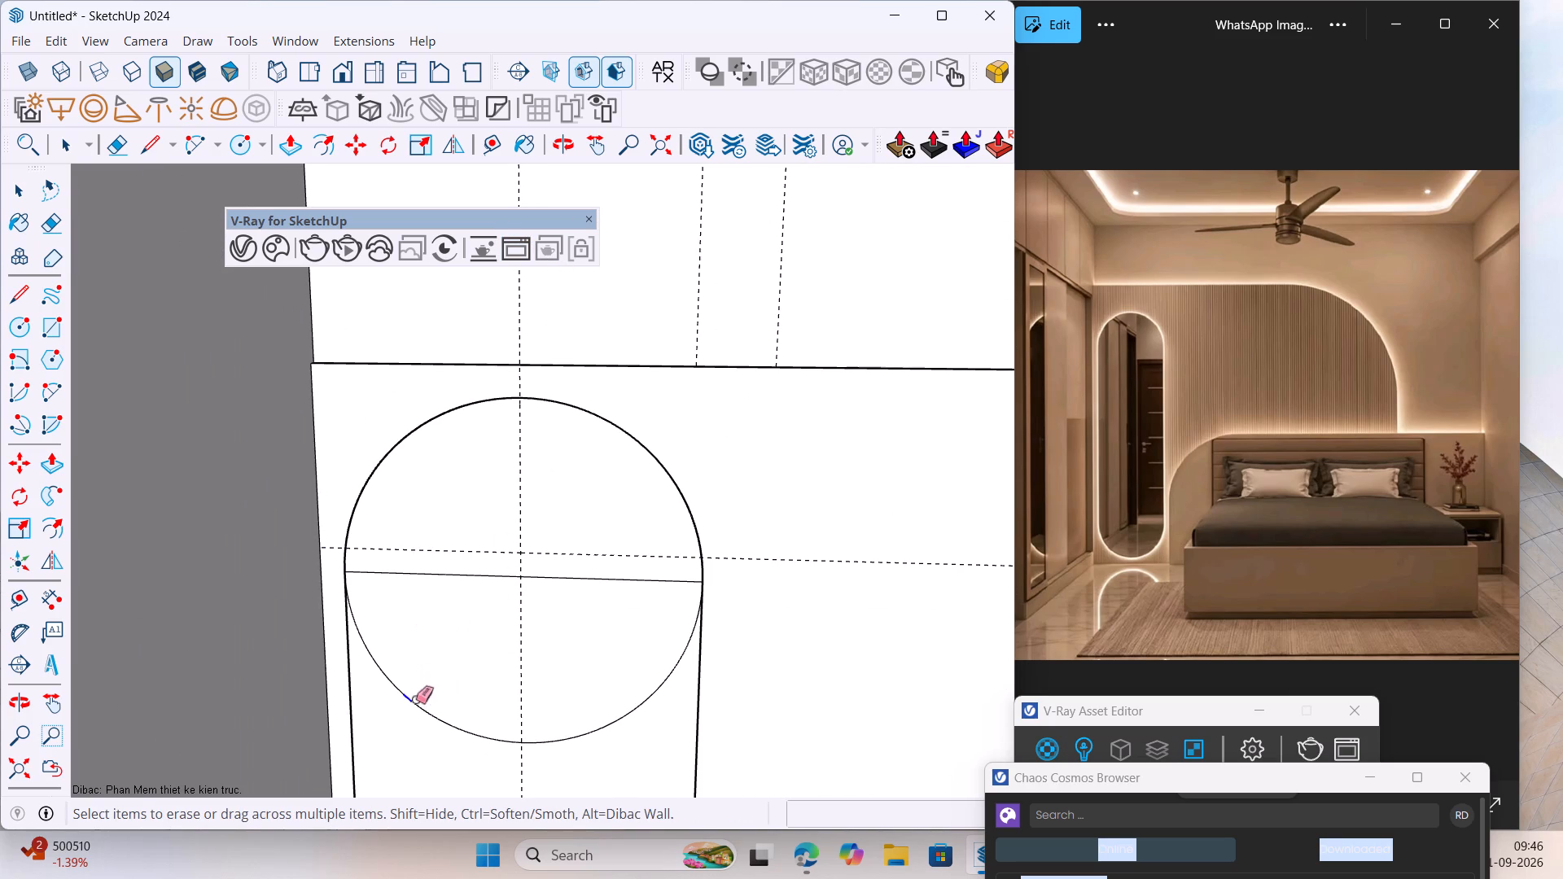
pyautogui.press('space')
pyautogui.click(416, 700)
pyautogui.press('Delete')
pyautogui.scroll(-2, 423, 544)
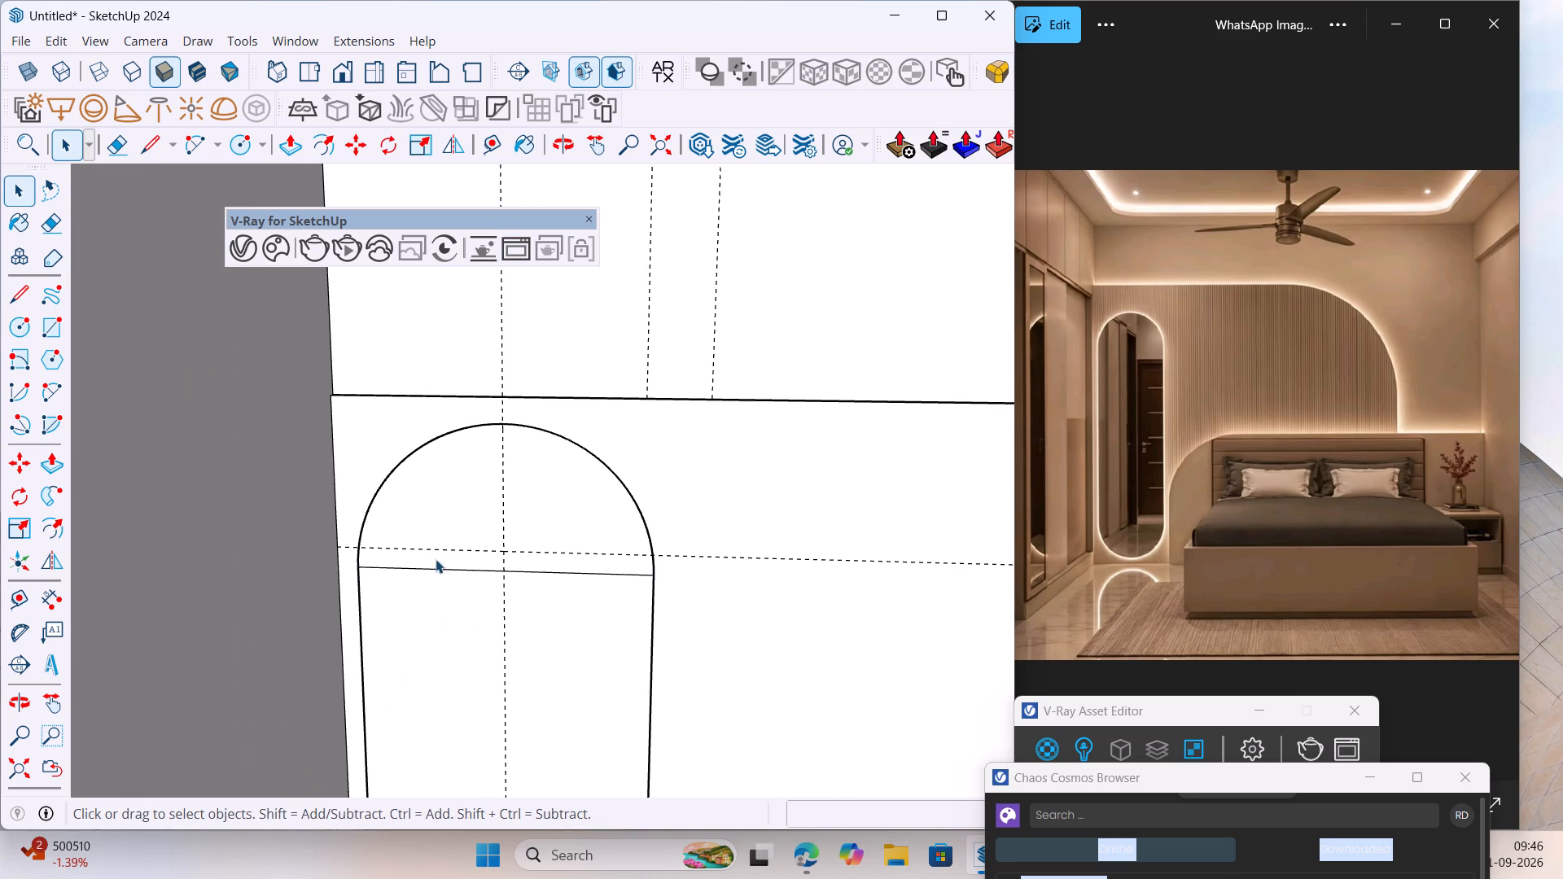
pyautogui.moveTo(439, 571); pyautogui.dragTo(440, 581)
pyautogui.click(454, 571)
pyautogui.press('Delete')
# Place a horizontal guide 1'2" above the bottom edge of the round-topped shape.
pyautogui.scroll(-13, 418, 453)
pyautogui.scroll(4, 441, 706)
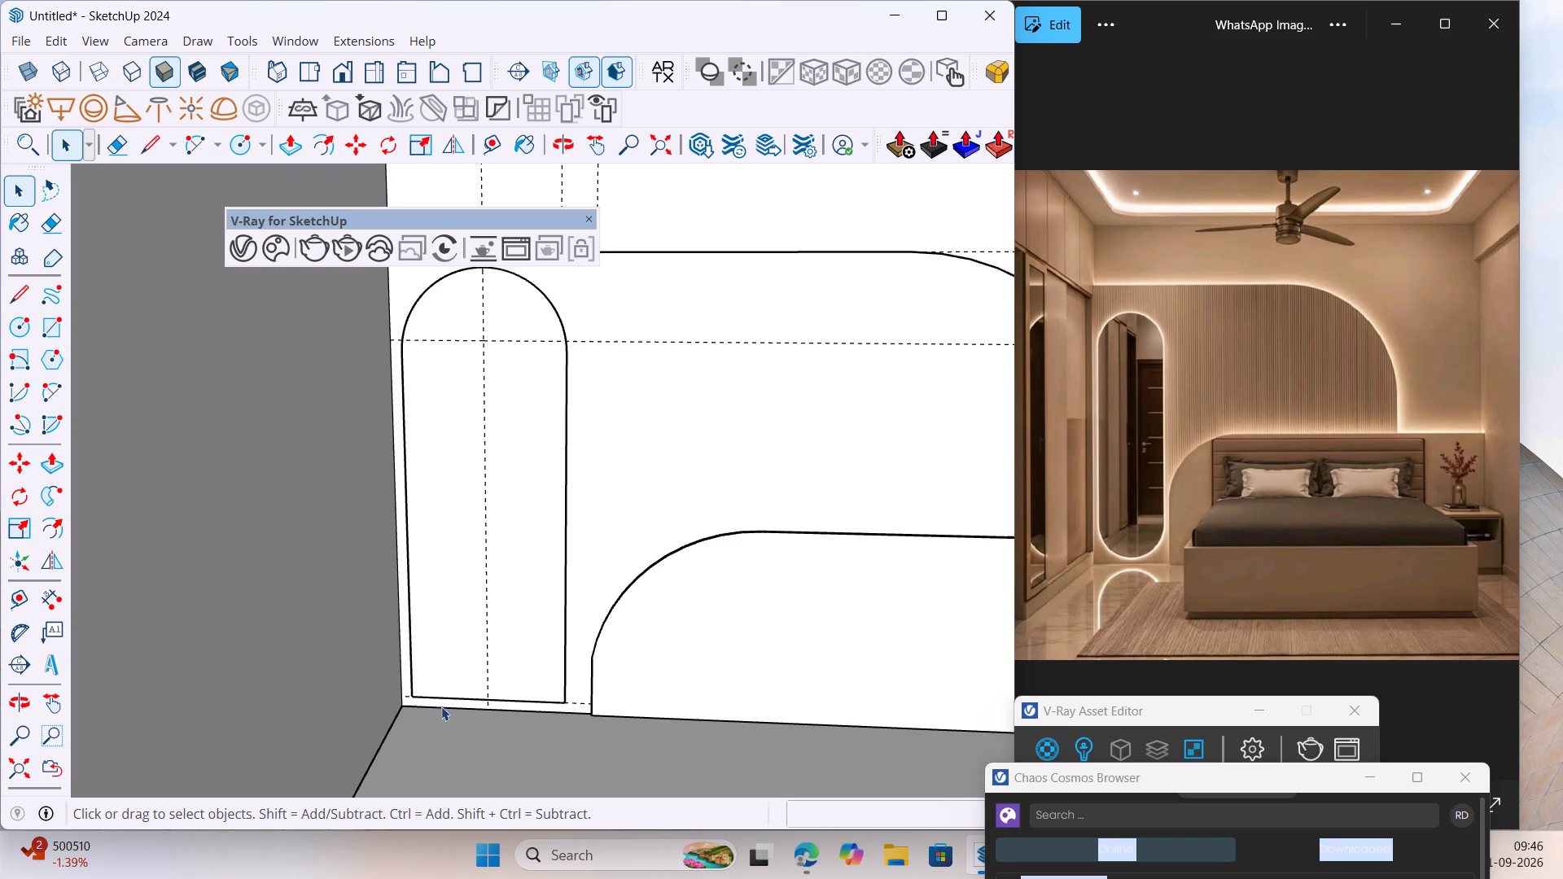
pyautogui.scroll(1, 441, 706)
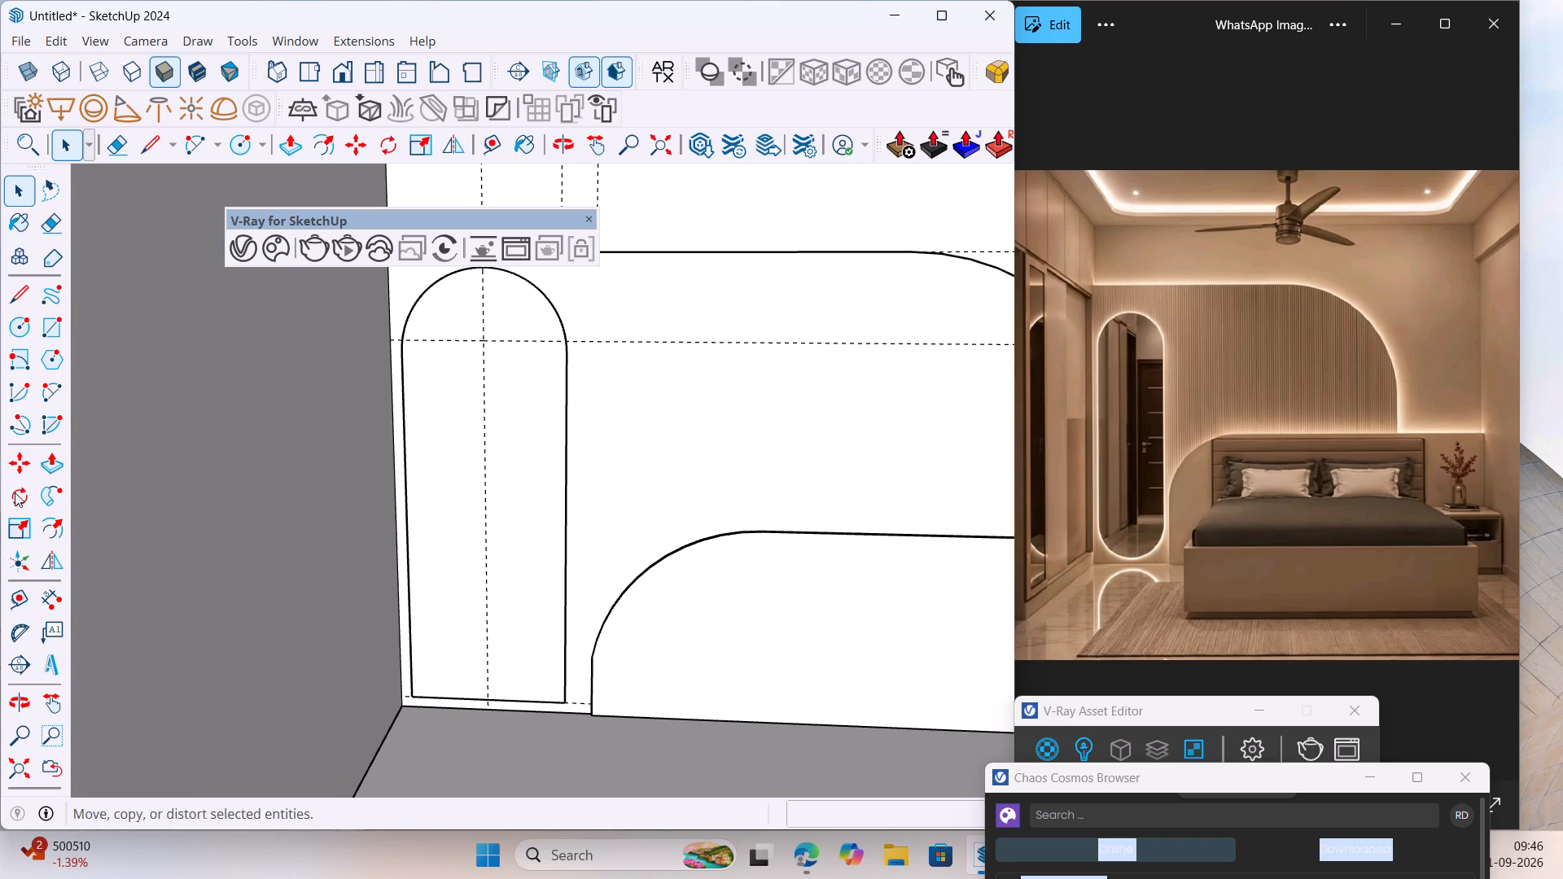
pyautogui.click(15, 598)
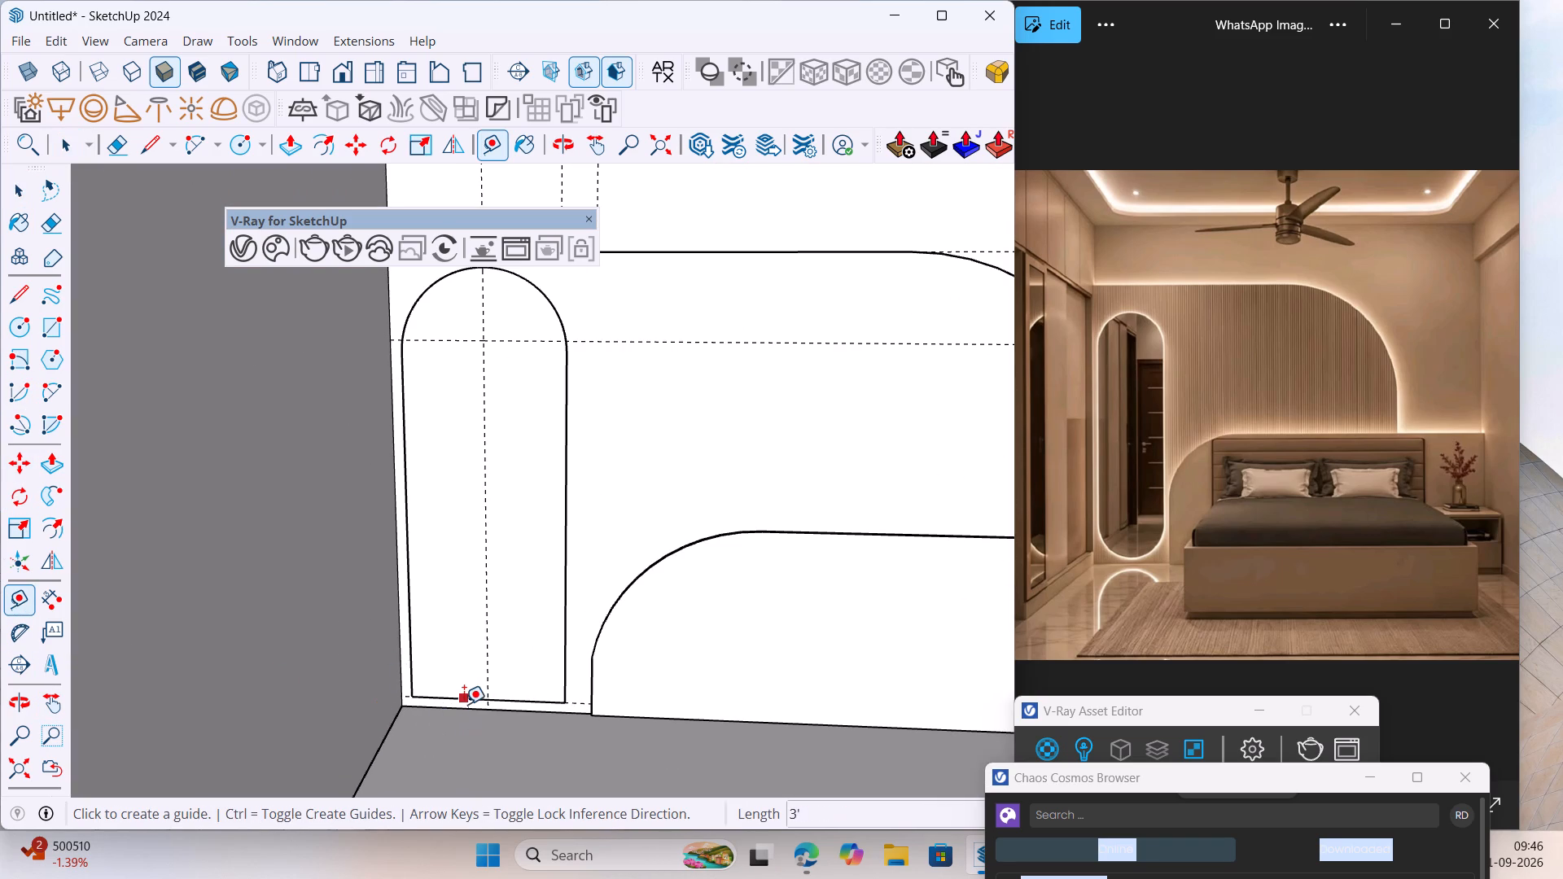
pyautogui.click(464, 704)
pyautogui.write('1\'2"')
pyautogui.press('Return')
pyautogui.press('space')
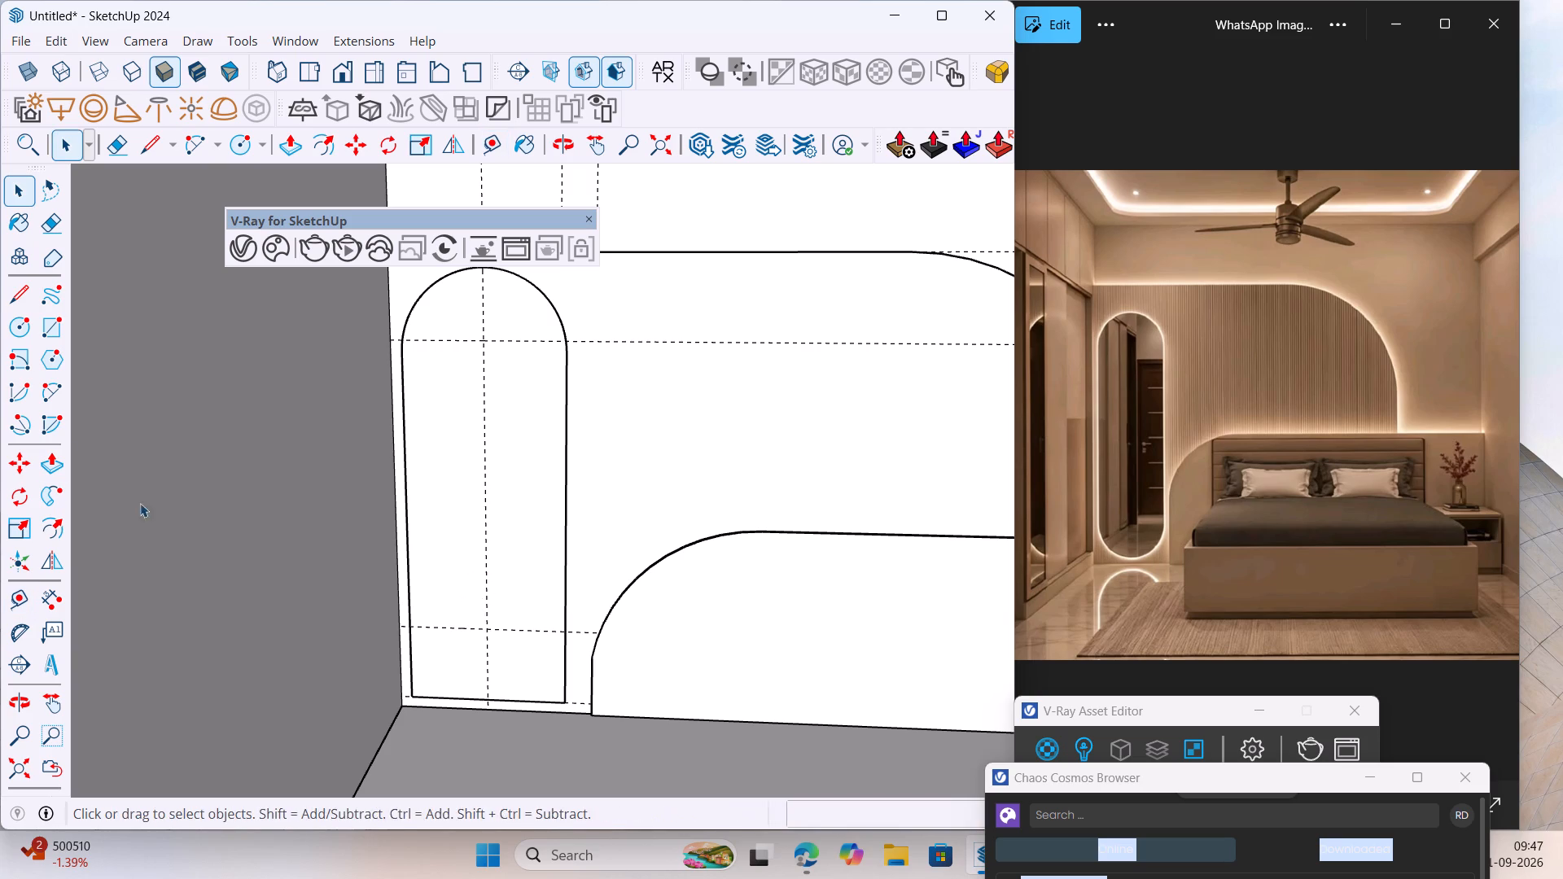
# Draw a line along the new guide from one side of the round-topped shape to the other.
pyautogui.click(17, 294)
pyautogui.scroll(5, 518, 658)
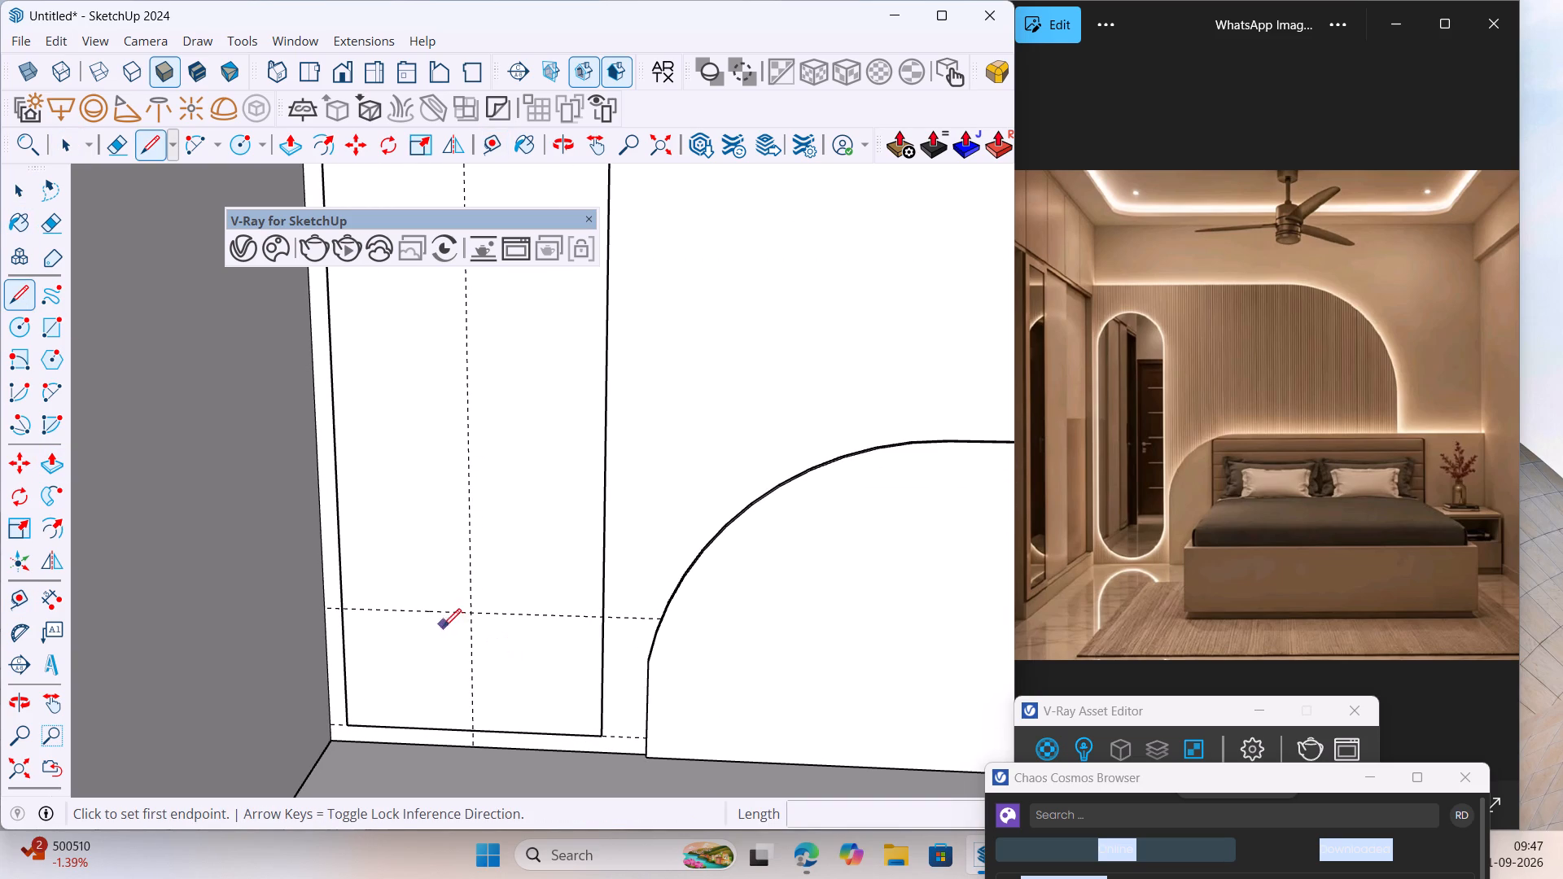
pyautogui.click(339, 606)
pyautogui.click(601, 615)
pyautogui.press('space')
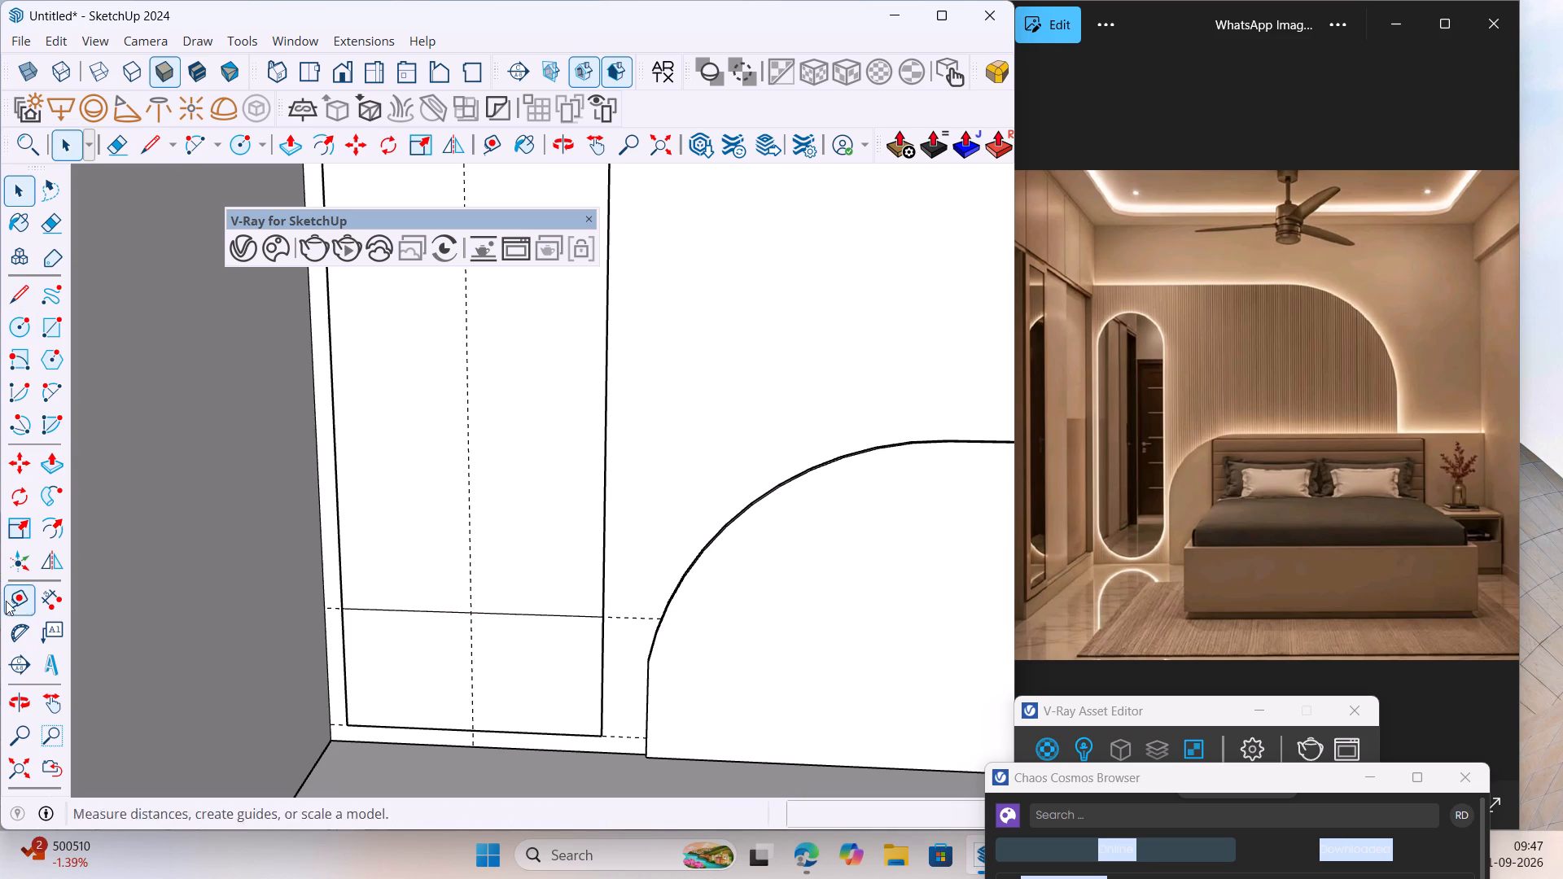
# Draw a 100-sided circle of 1' 2 1/2" radius, centred where the lower line meets the vertical guide.
pyautogui.click(17, 335)
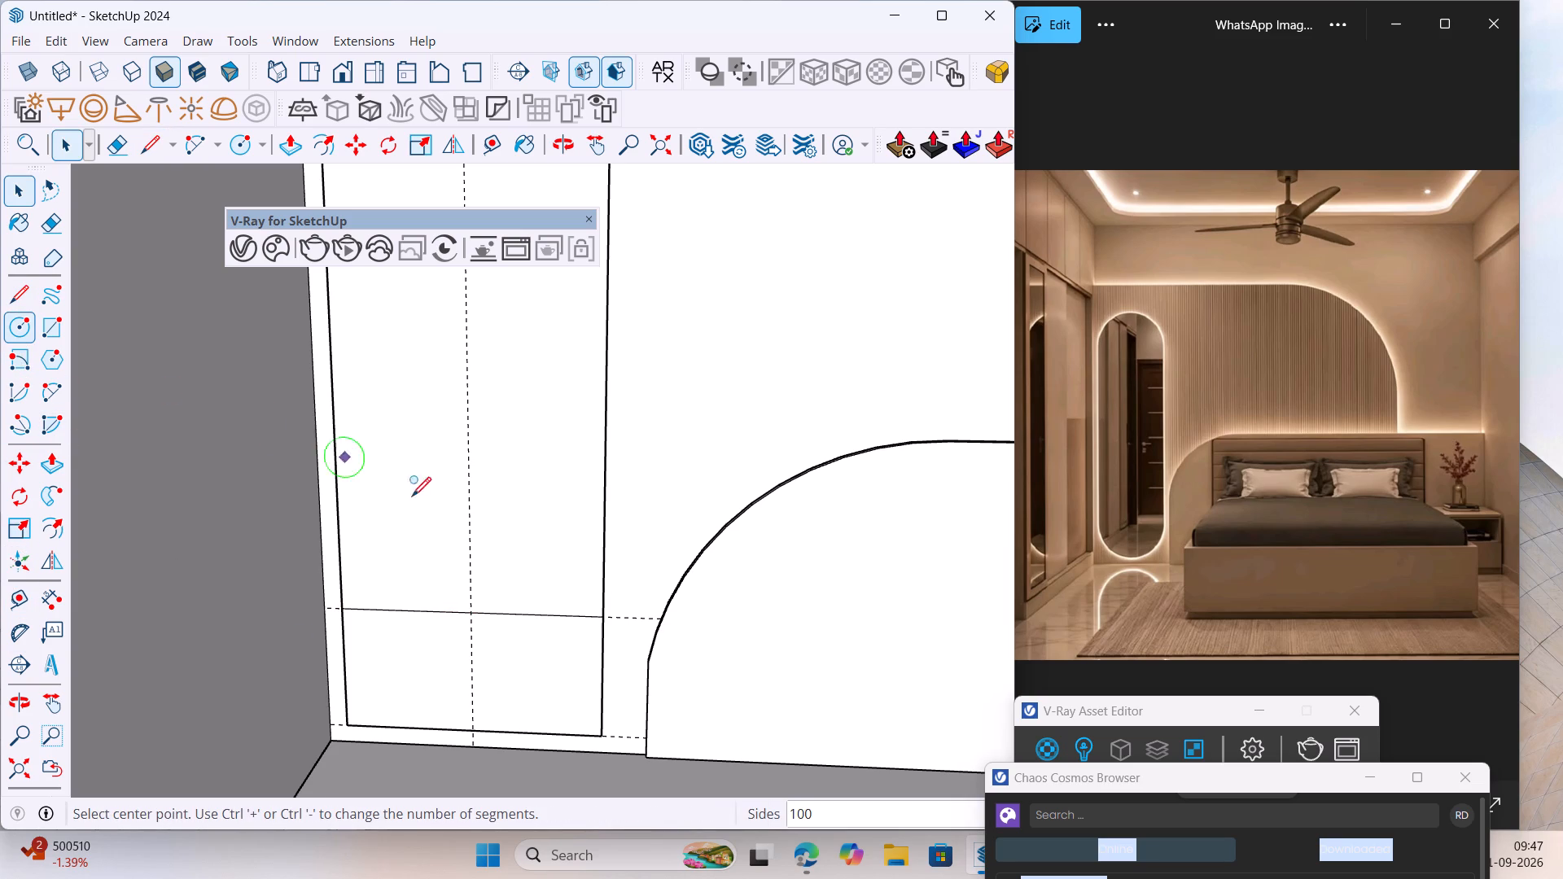
pyautogui.click(466, 613)
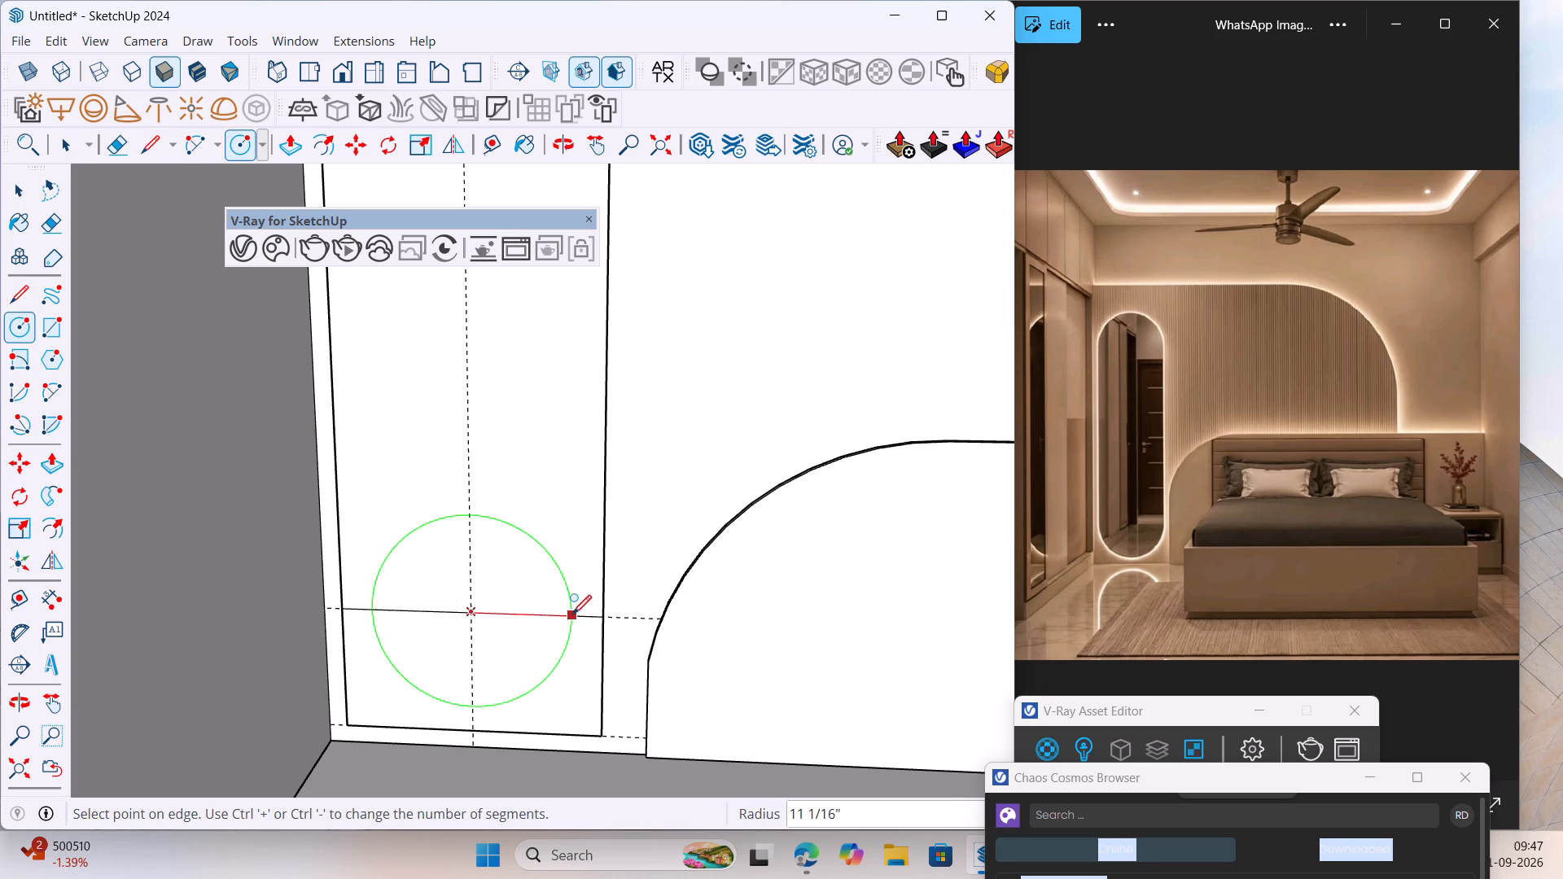
pyautogui.click(599, 618)
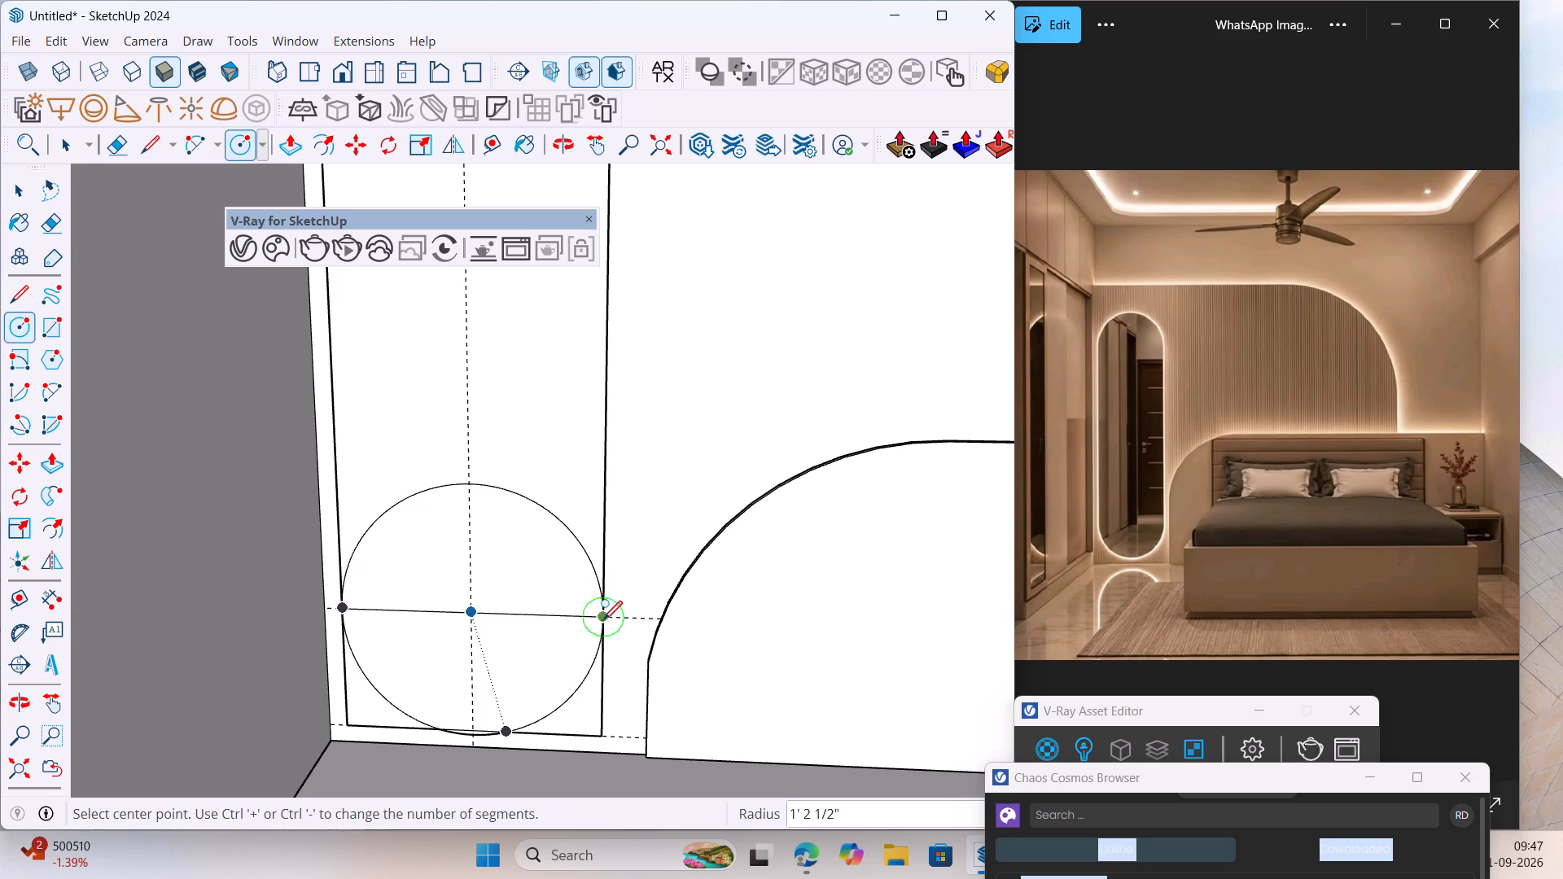
pyautogui.press('space')
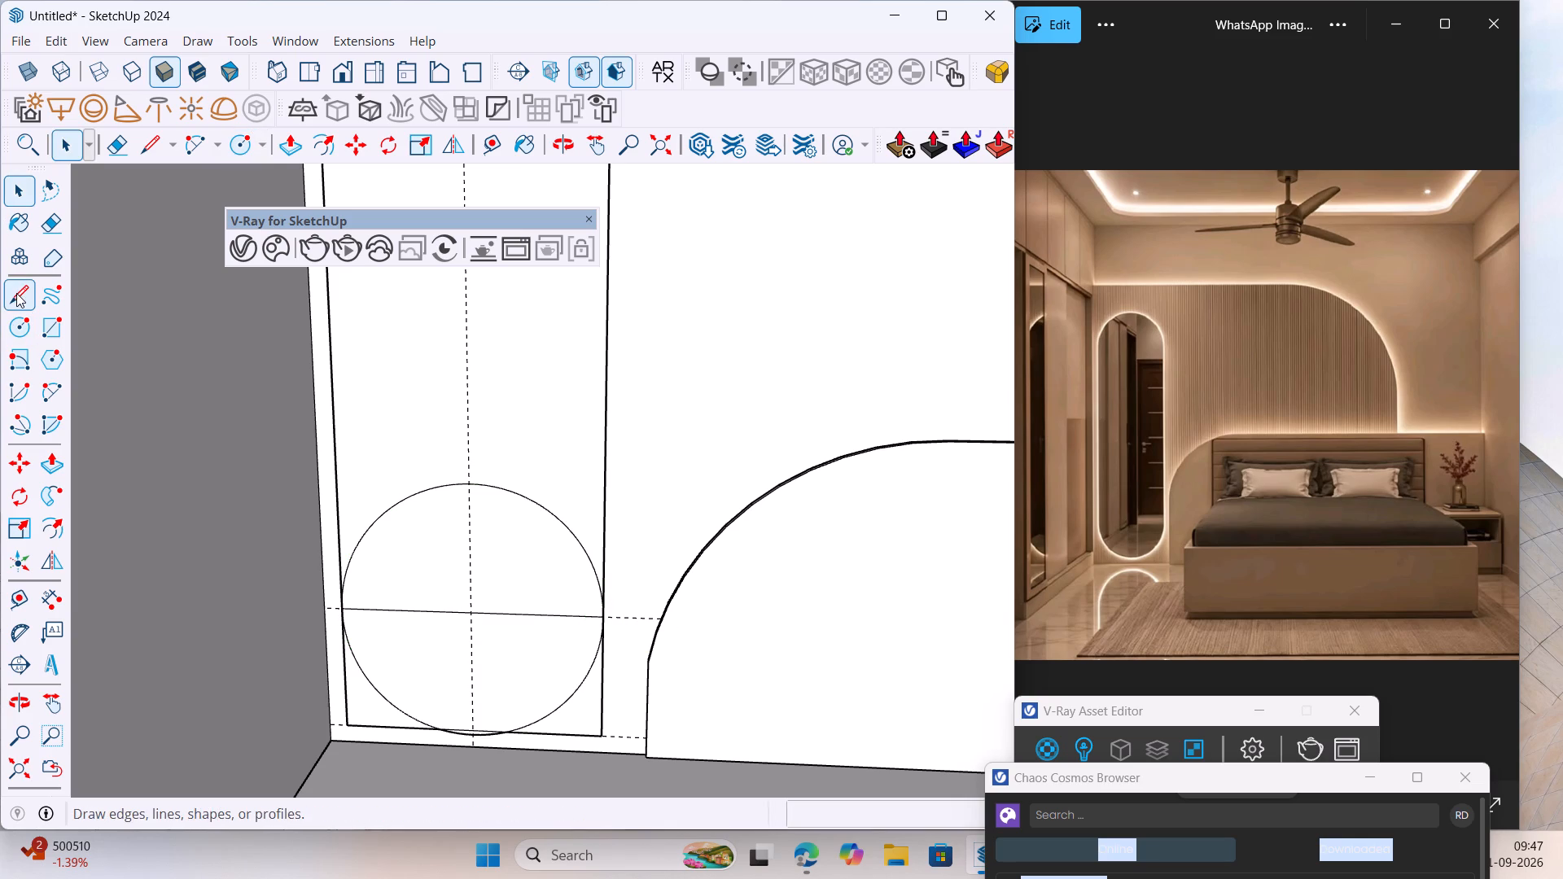
# Erase the horizontal line across the lower circle together with the guide it lies on.
pyautogui.click(47, 219)
pyautogui.scroll(3, 414, 597)
pyautogui.moveTo(362, 474); pyautogui.dragTo(418, 488)
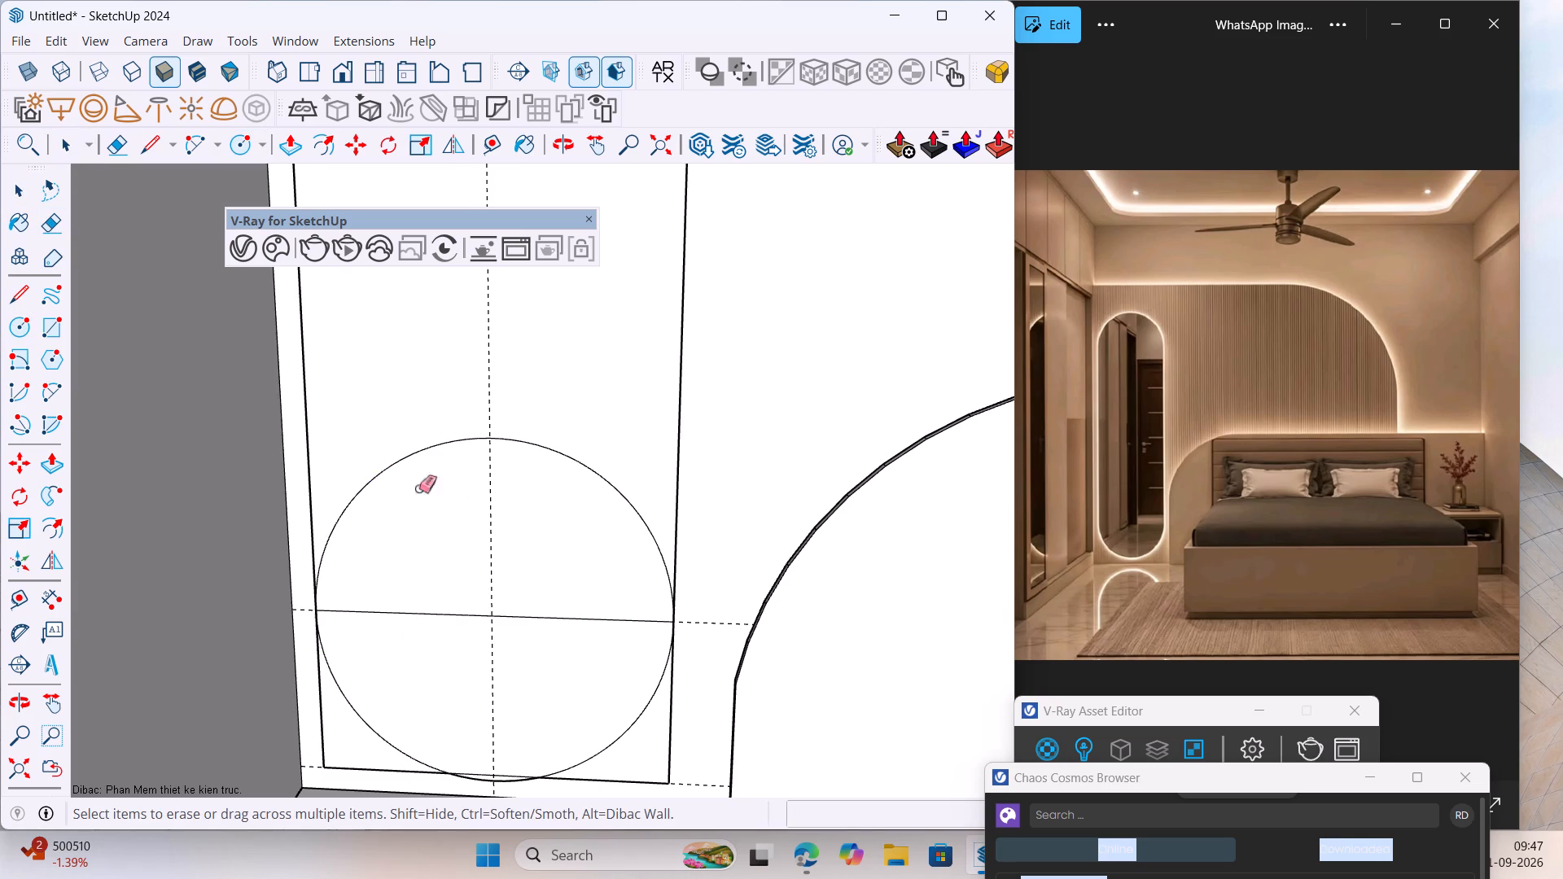
pyautogui.moveTo(418, 488); pyautogui.dragTo(483, 493)
pyautogui.hotkey('ctrl', 'z')
pyautogui.moveTo(545, 643); pyautogui.dragTo(554, 615)
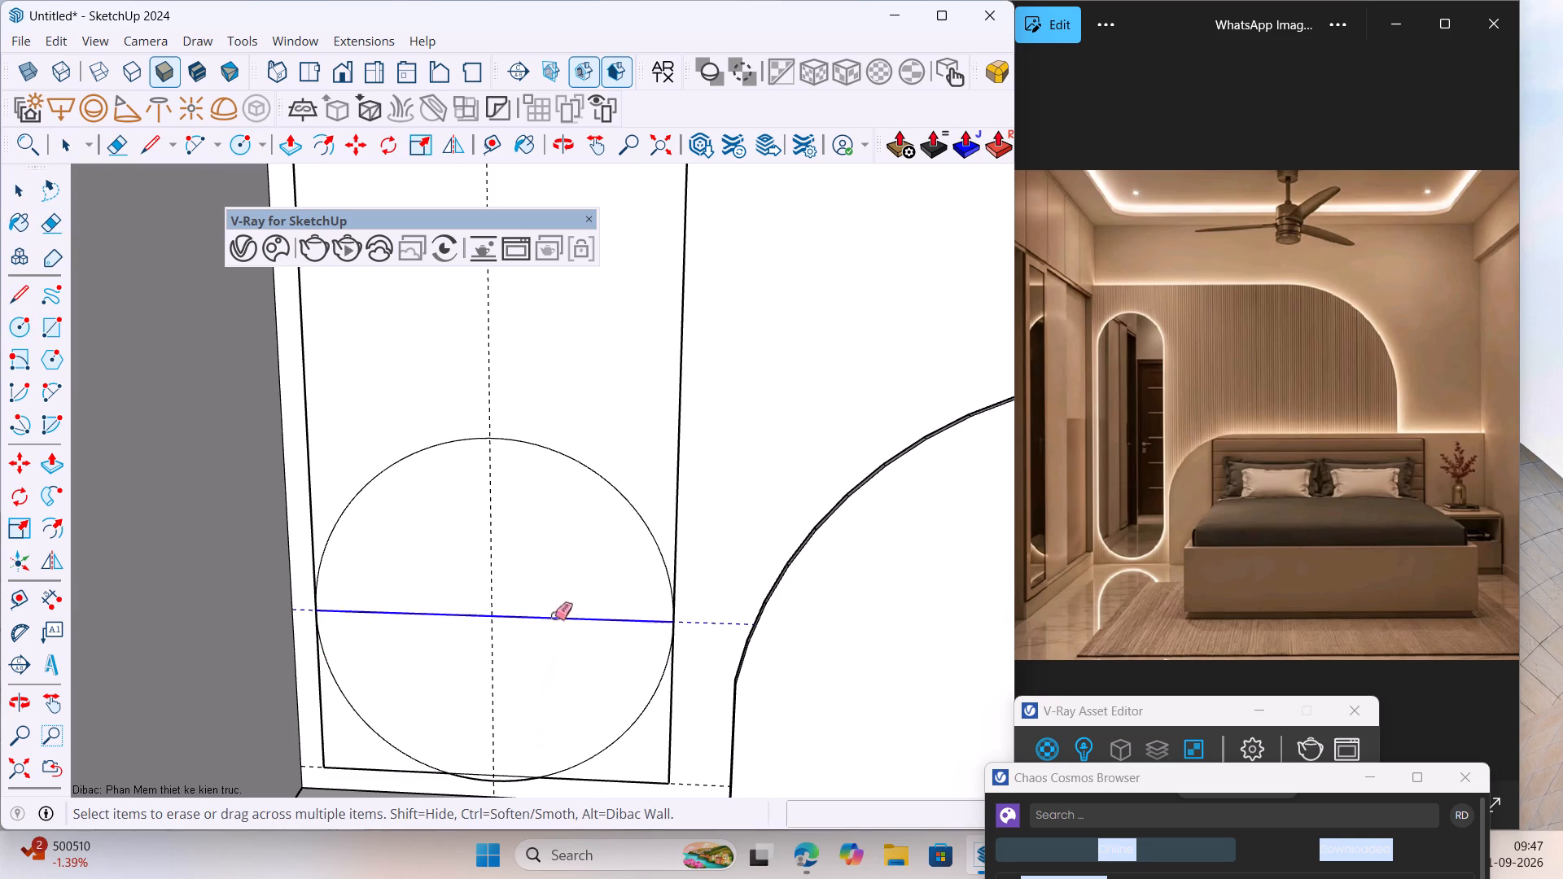
pyautogui.moveTo(554, 615); pyautogui.dragTo(558, 606)
# Erase the shape's two lower corners, its straight bottom edge and the vertical centre guide, keeping the circle's lower arc.
pyautogui.moveTo(336, 734); pyautogui.dragTo(319, 732)
pyautogui.moveTo(347, 746); pyautogui.dragTo(351, 763)
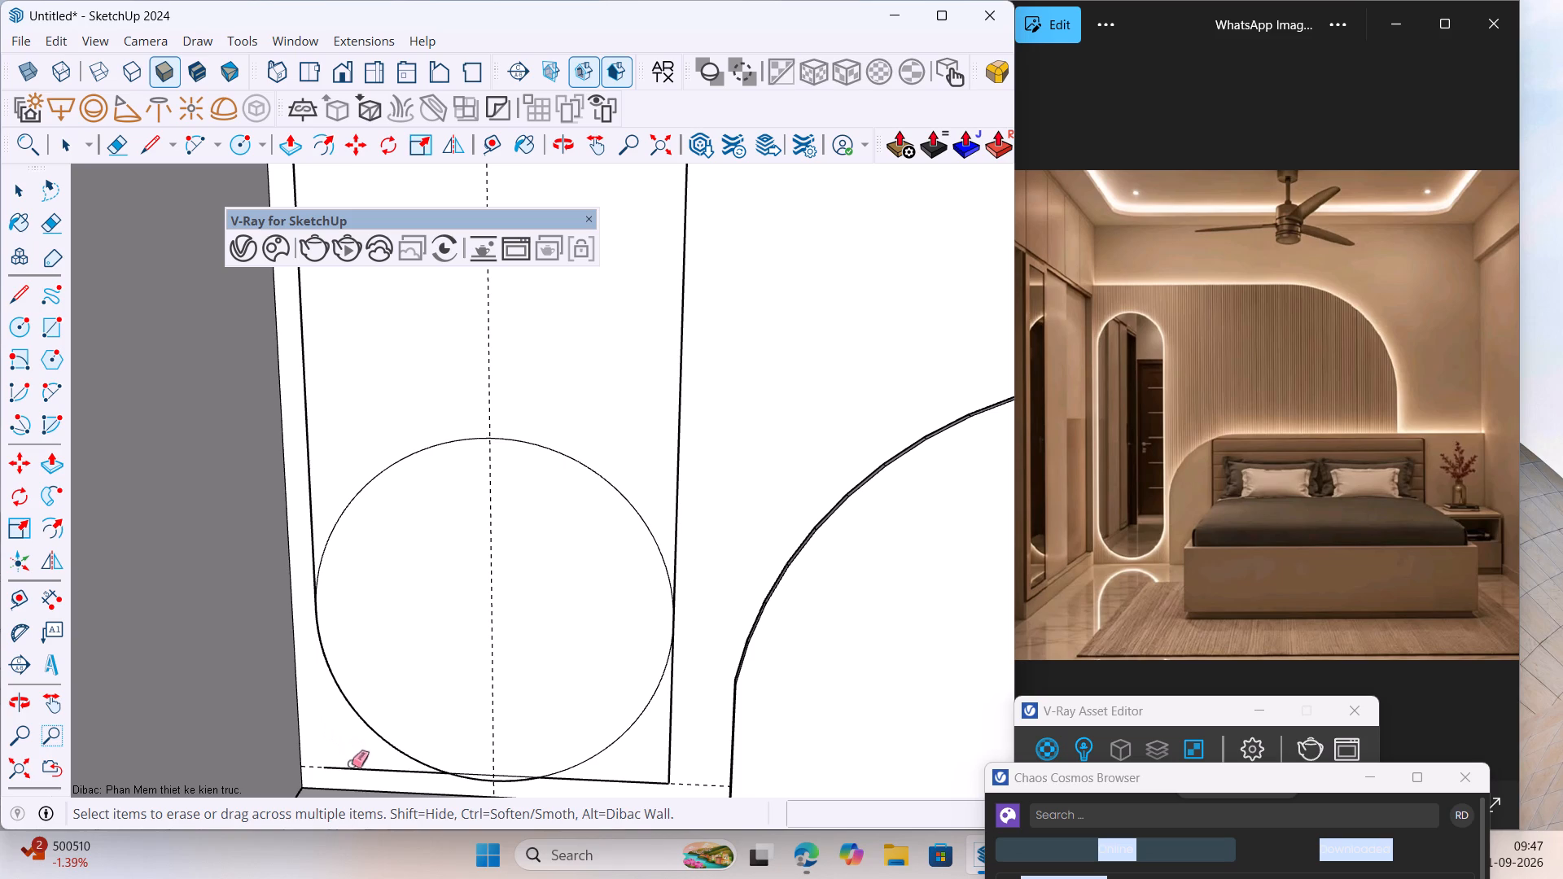
pyautogui.moveTo(351, 763); pyautogui.dragTo(351, 772)
pyautogui.moveTo(634, 780); pyautogui.dragTo(624, 788)
pyautogui.moveTo(659, 761); pyautogui.dragTo(676, 748)
pyautogui.scroll(6, 488, 775)
pyautogui.moveTo(494, 773); pyautogui.dragTo(502, 767)
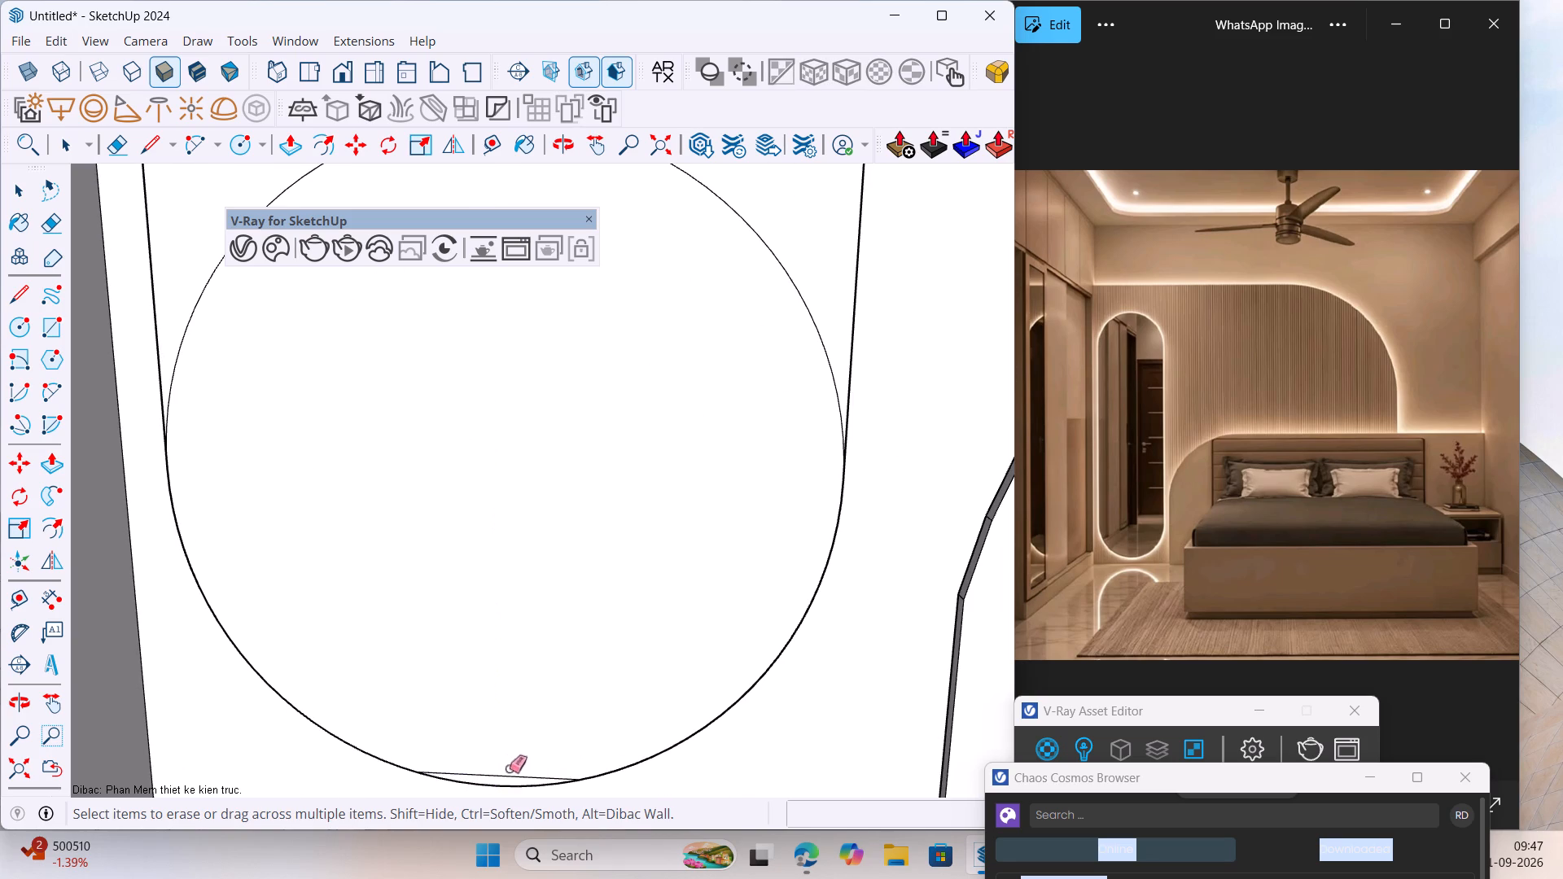
pyautogui.moveTo(509, 770); pyautogui.dragTo(509, 783)
pyautogui.scroll(-7, 504, 760)
# Delete the lower circle's upper half to leave one tall face rounded at both ends.
pyautogui.press('space')
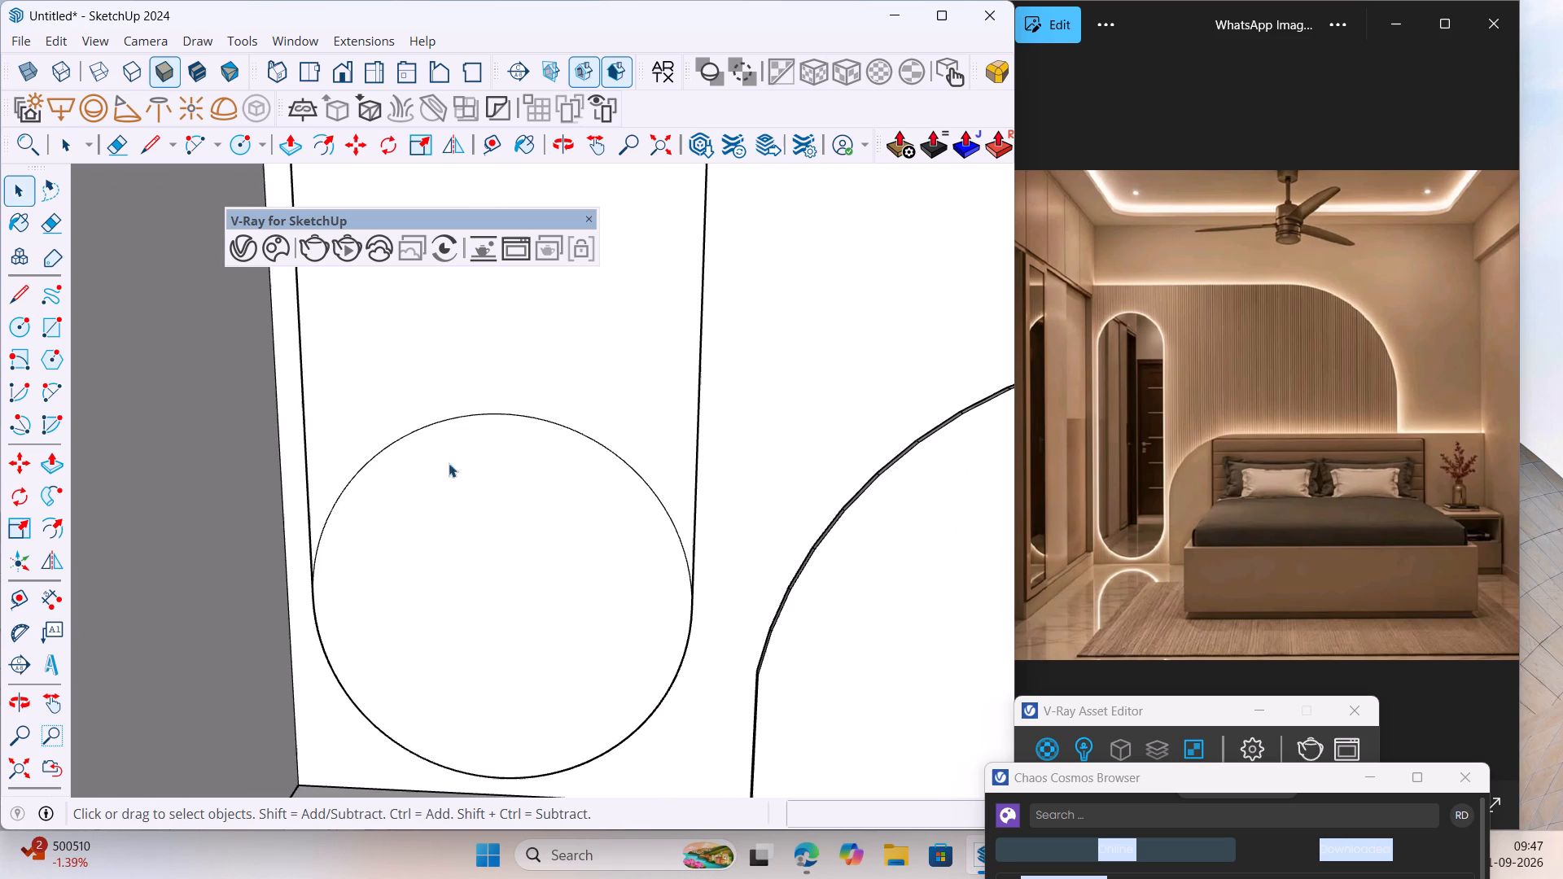
pyautogui.click(466, 421)
pyautogui.click(475, 411)
pyautogui.click(475, 417)
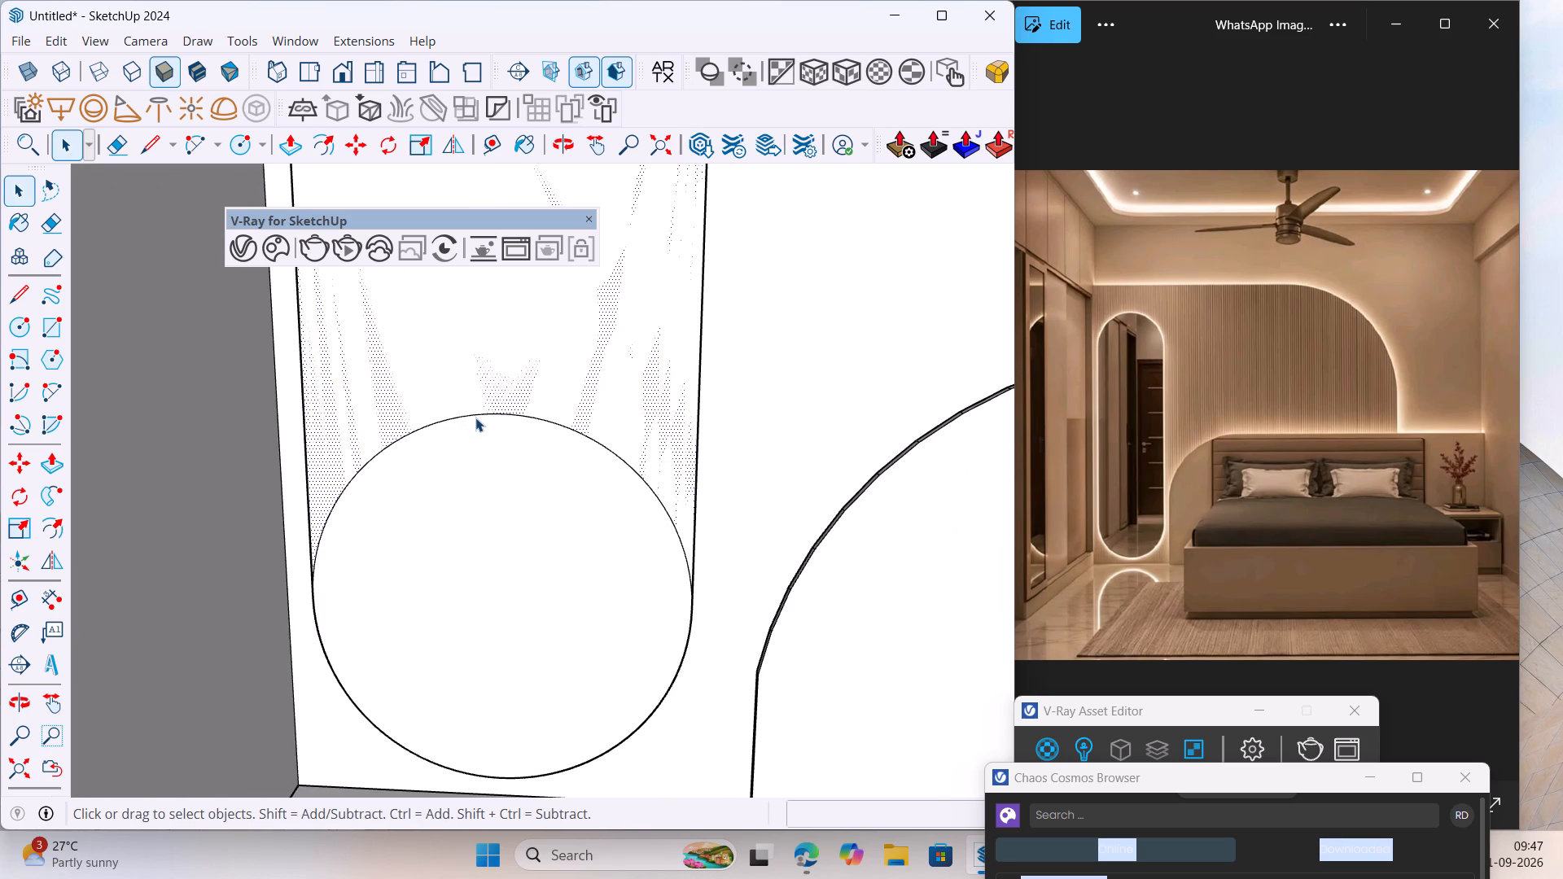
pyautogui.press('Delete')
pyautogui.scroll(-14, 453, 560)
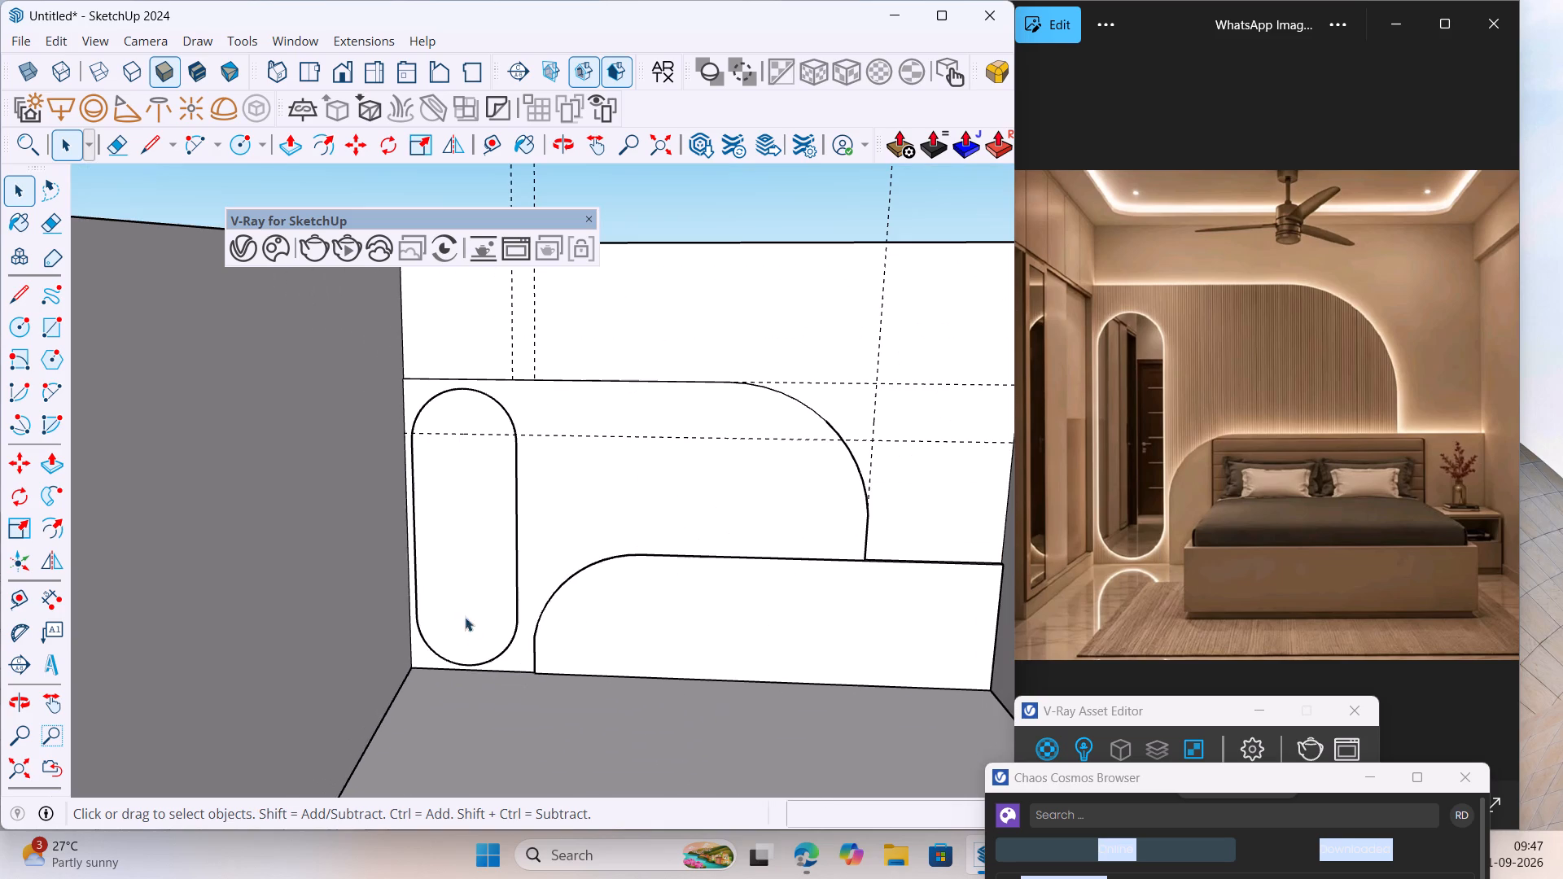
# Make the round-ended mirror face and its edges a group.
pyautogui.doubleClick(493, 489)
pyautogui.rightClick(493, 489)
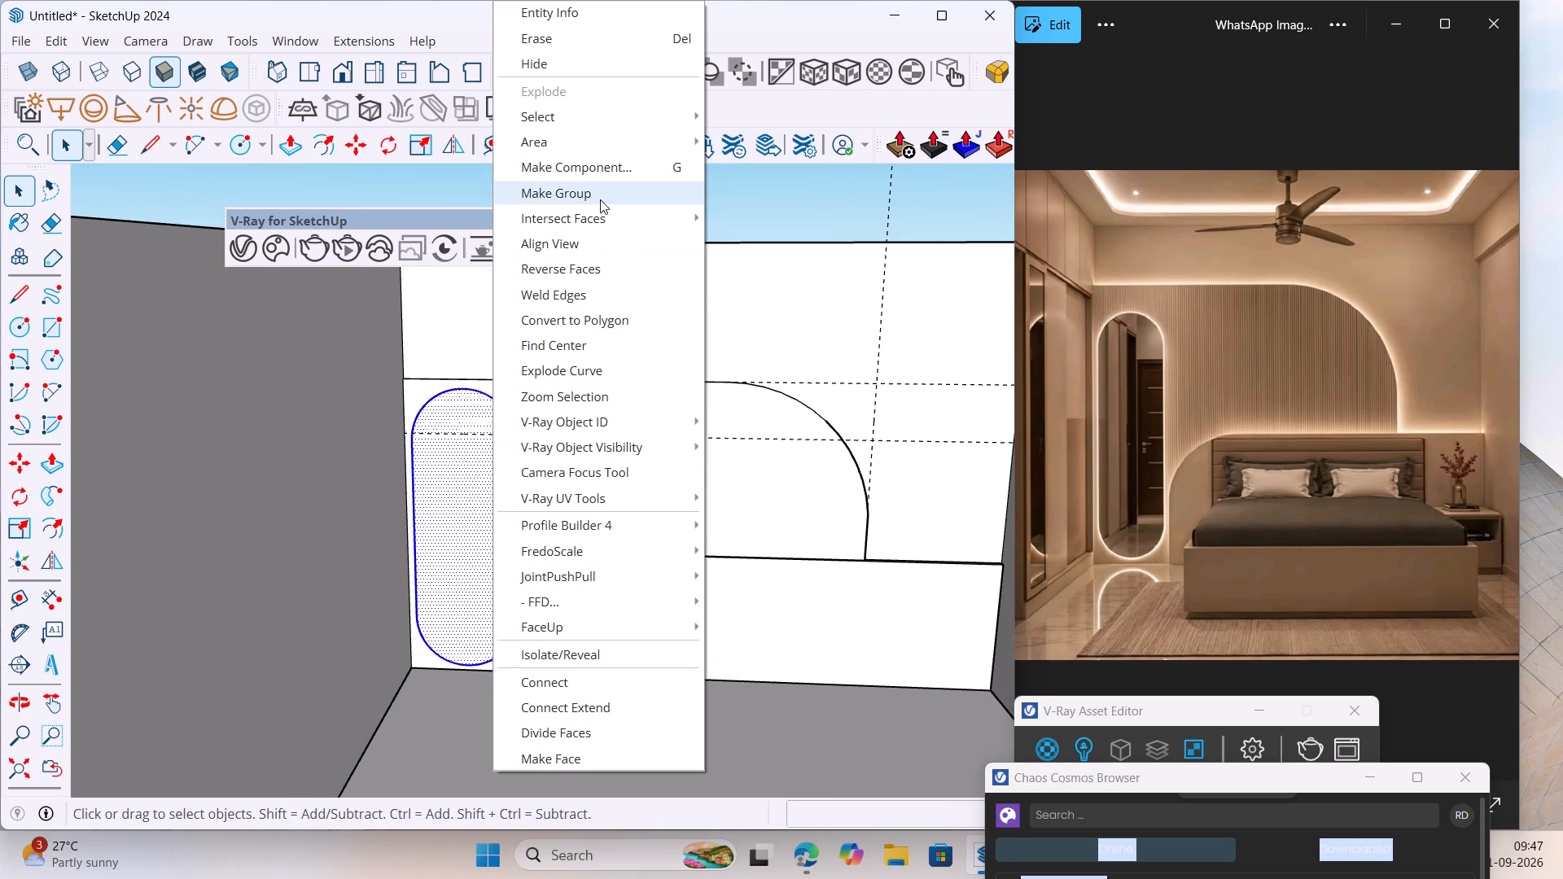
pyautogui.click(600, 199)
# Extrude the round-ended mirror face 6 mm inside its group and leave the group.
pyautogui.tripleClick(474, 504)
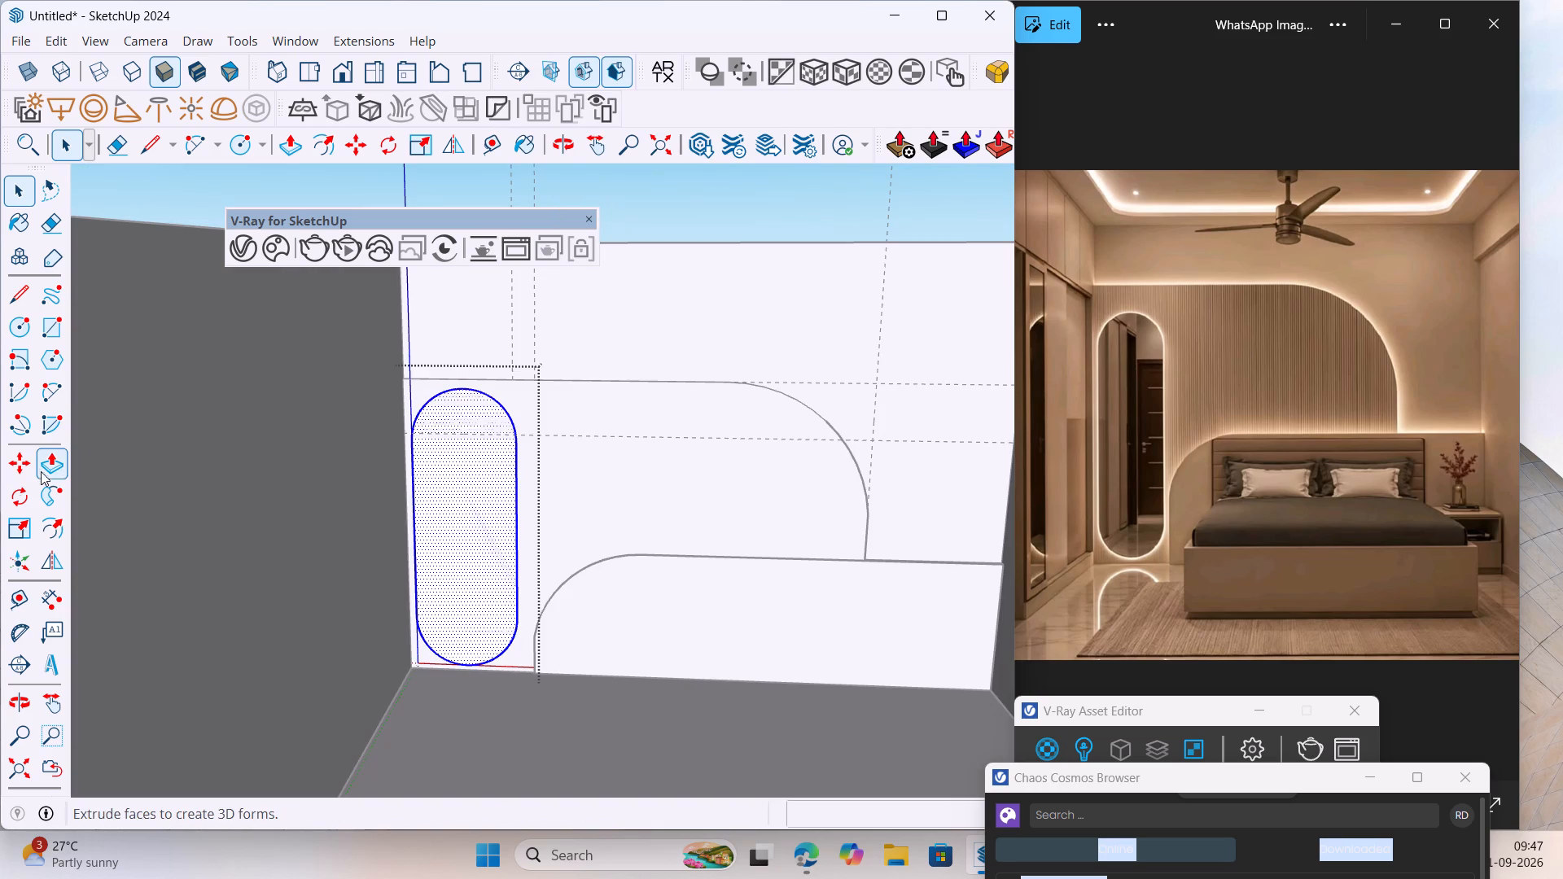
pyautogui.click(50, 466)
pyautogui.click(494, 511)
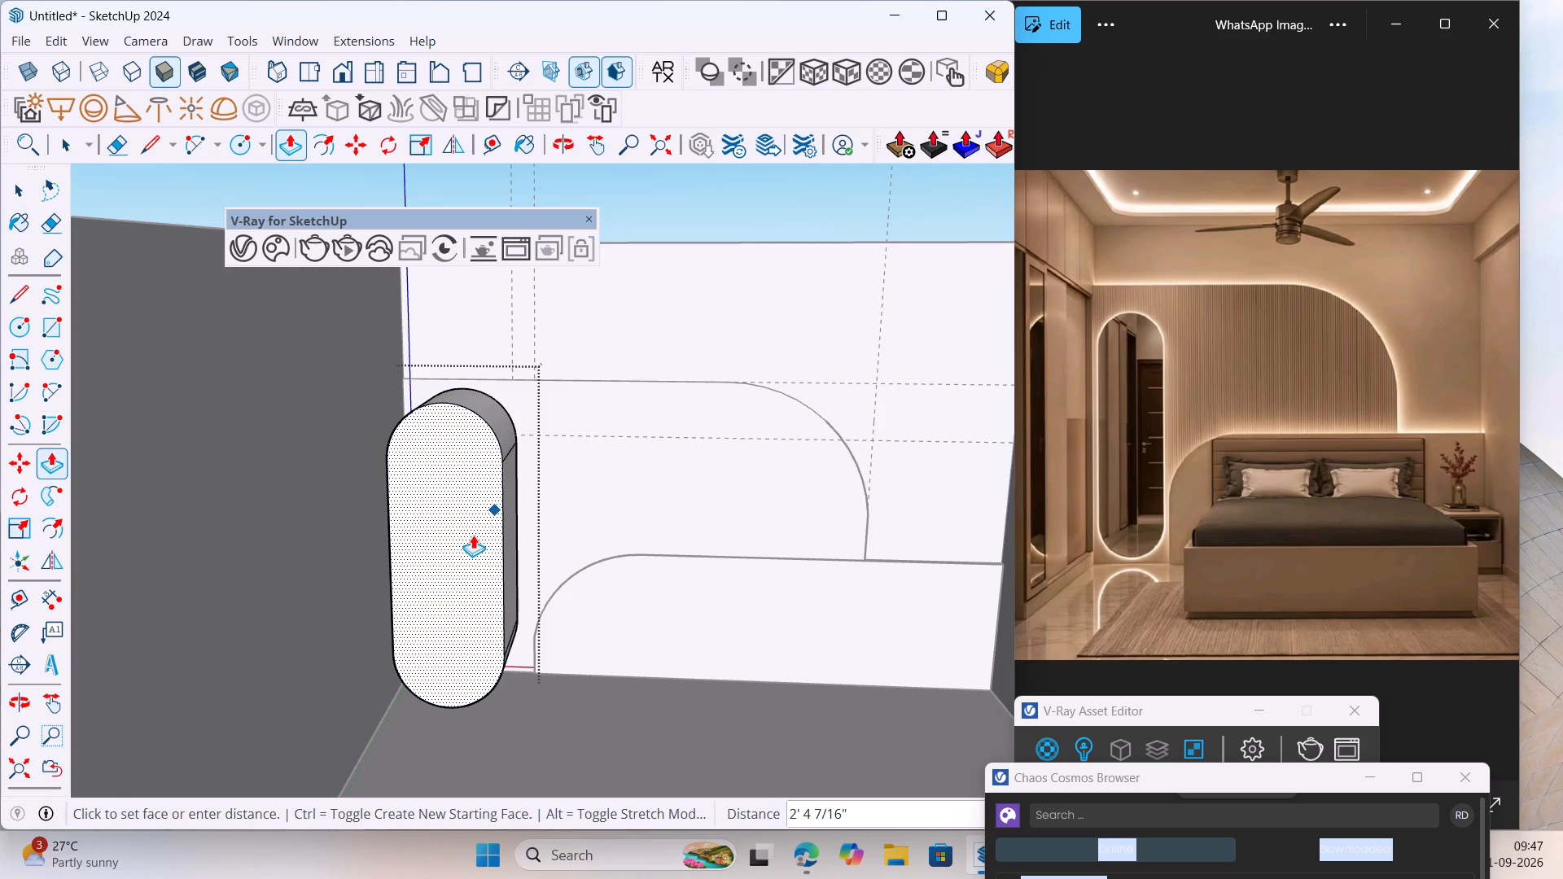
pyautogui.press('6')
pyautogui.write('mm')
pyautogui.press('Return')
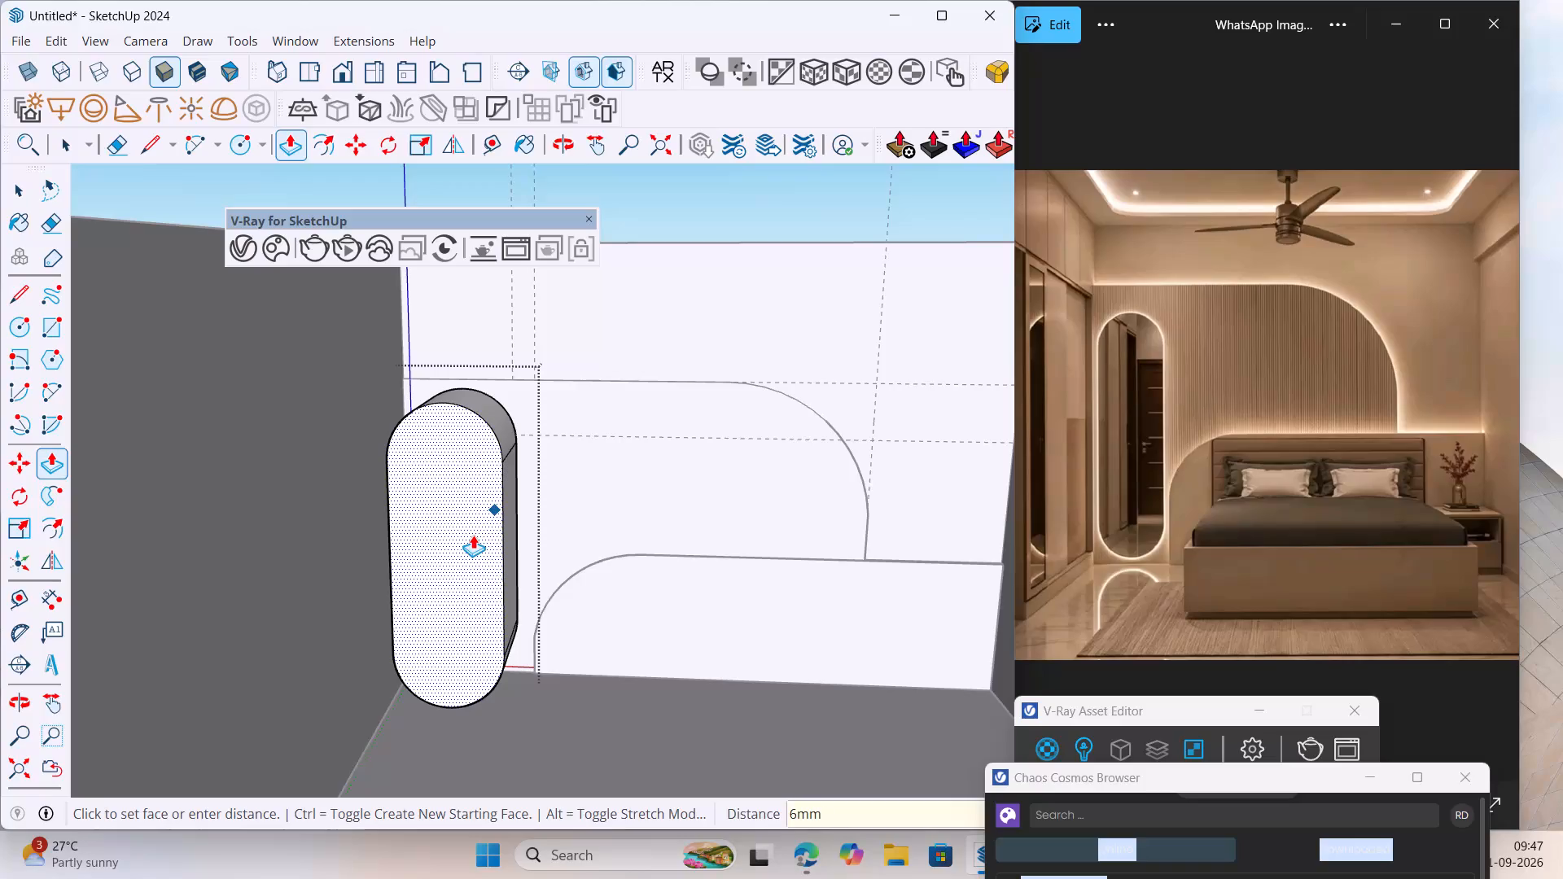
pyautogui.scroll(-6, 510, 544)
pyautogui.press('space')
pyautogui.click(598, 311)
pyautogui.rightClick(601, 313)
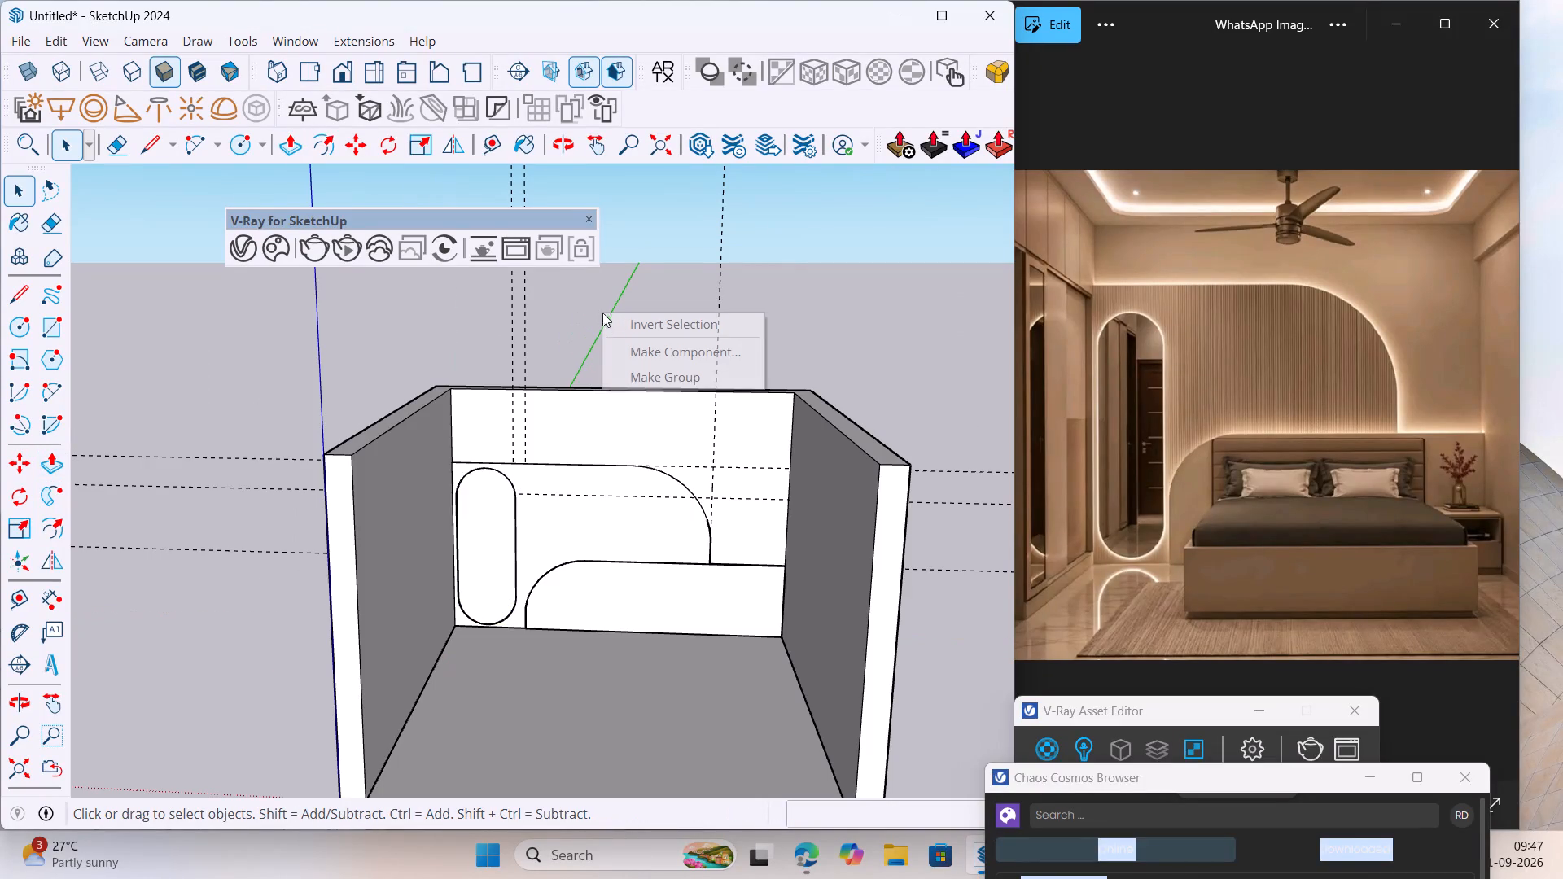
pyautogui.click(655, 238)
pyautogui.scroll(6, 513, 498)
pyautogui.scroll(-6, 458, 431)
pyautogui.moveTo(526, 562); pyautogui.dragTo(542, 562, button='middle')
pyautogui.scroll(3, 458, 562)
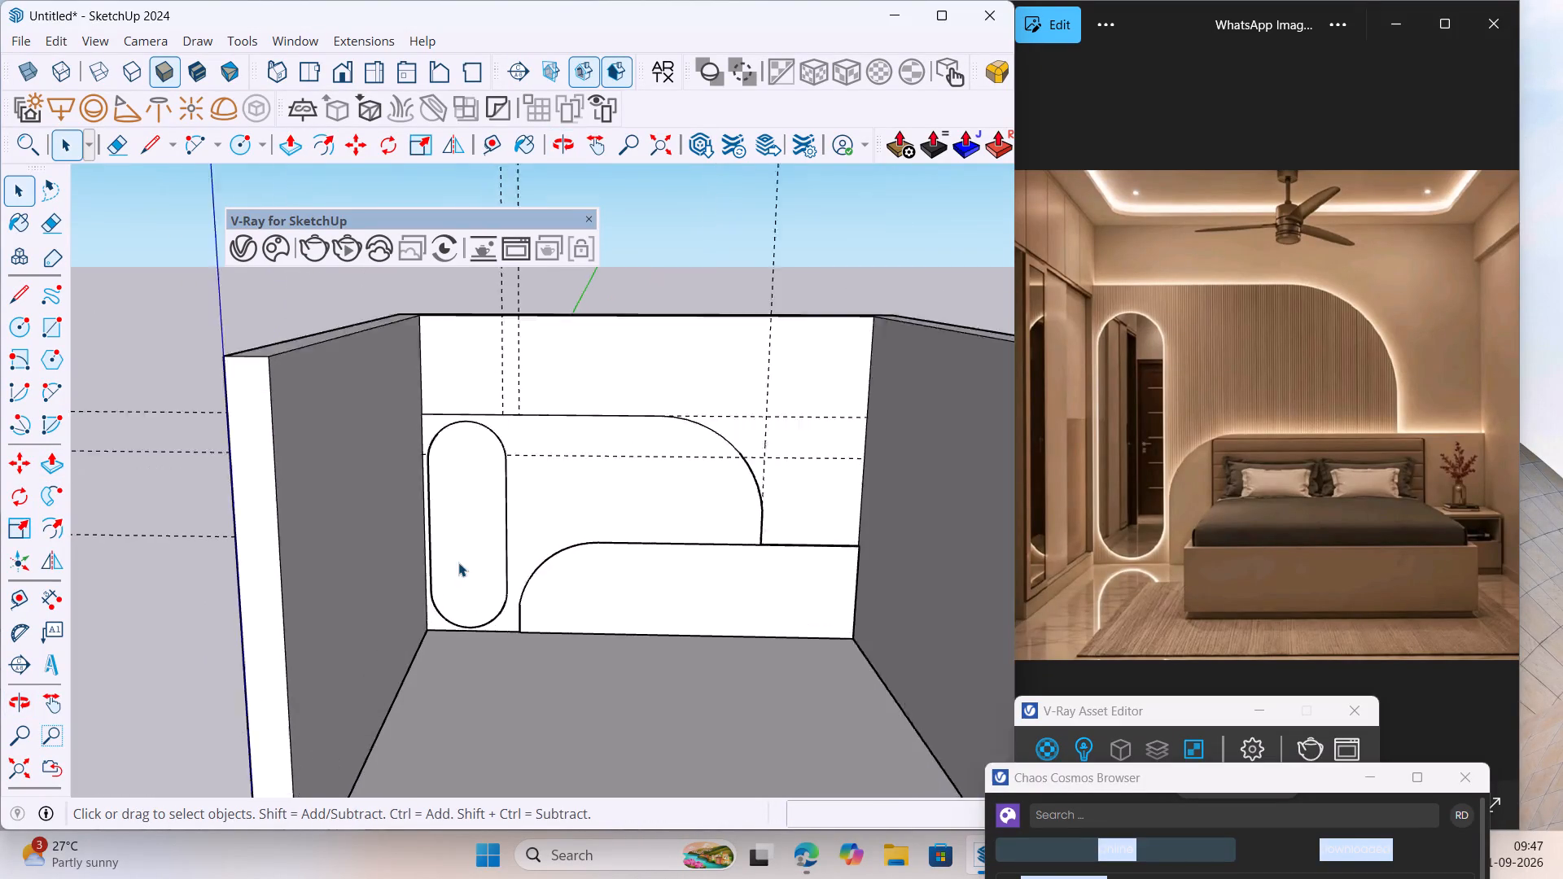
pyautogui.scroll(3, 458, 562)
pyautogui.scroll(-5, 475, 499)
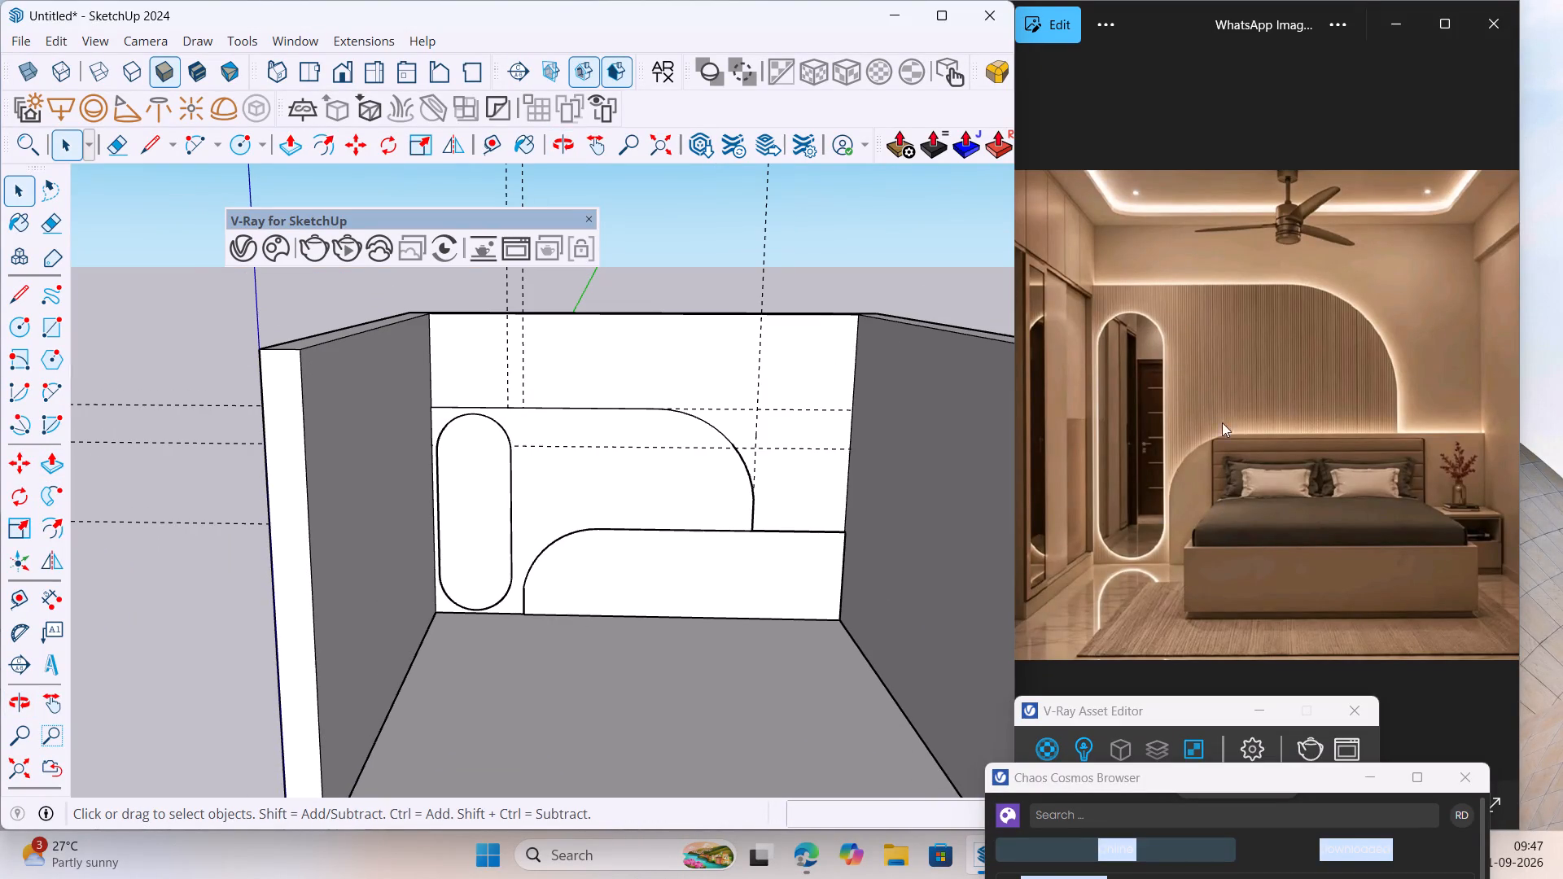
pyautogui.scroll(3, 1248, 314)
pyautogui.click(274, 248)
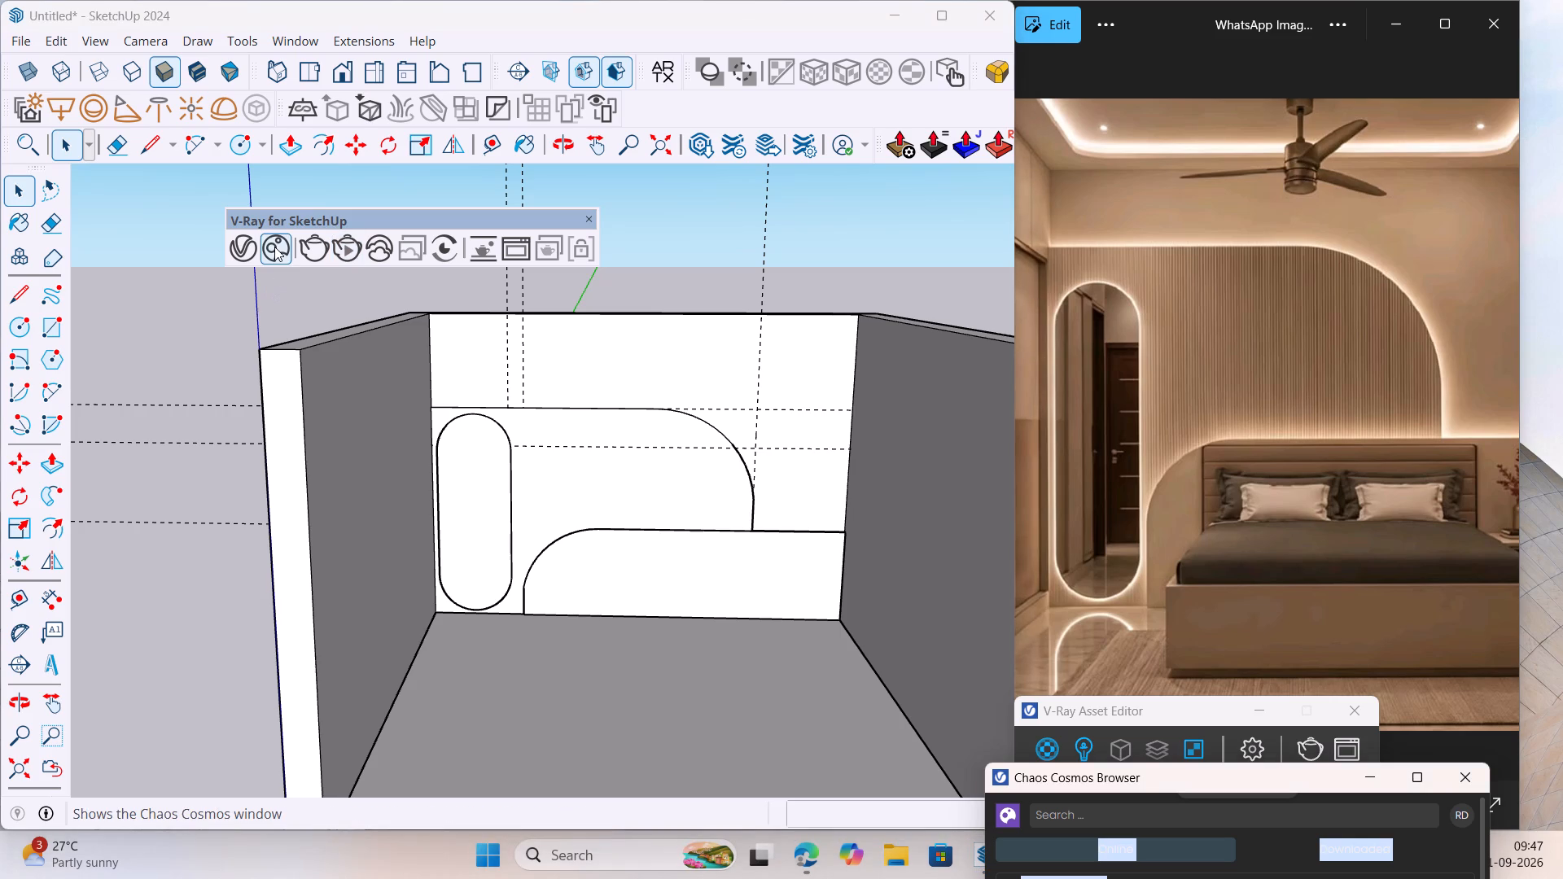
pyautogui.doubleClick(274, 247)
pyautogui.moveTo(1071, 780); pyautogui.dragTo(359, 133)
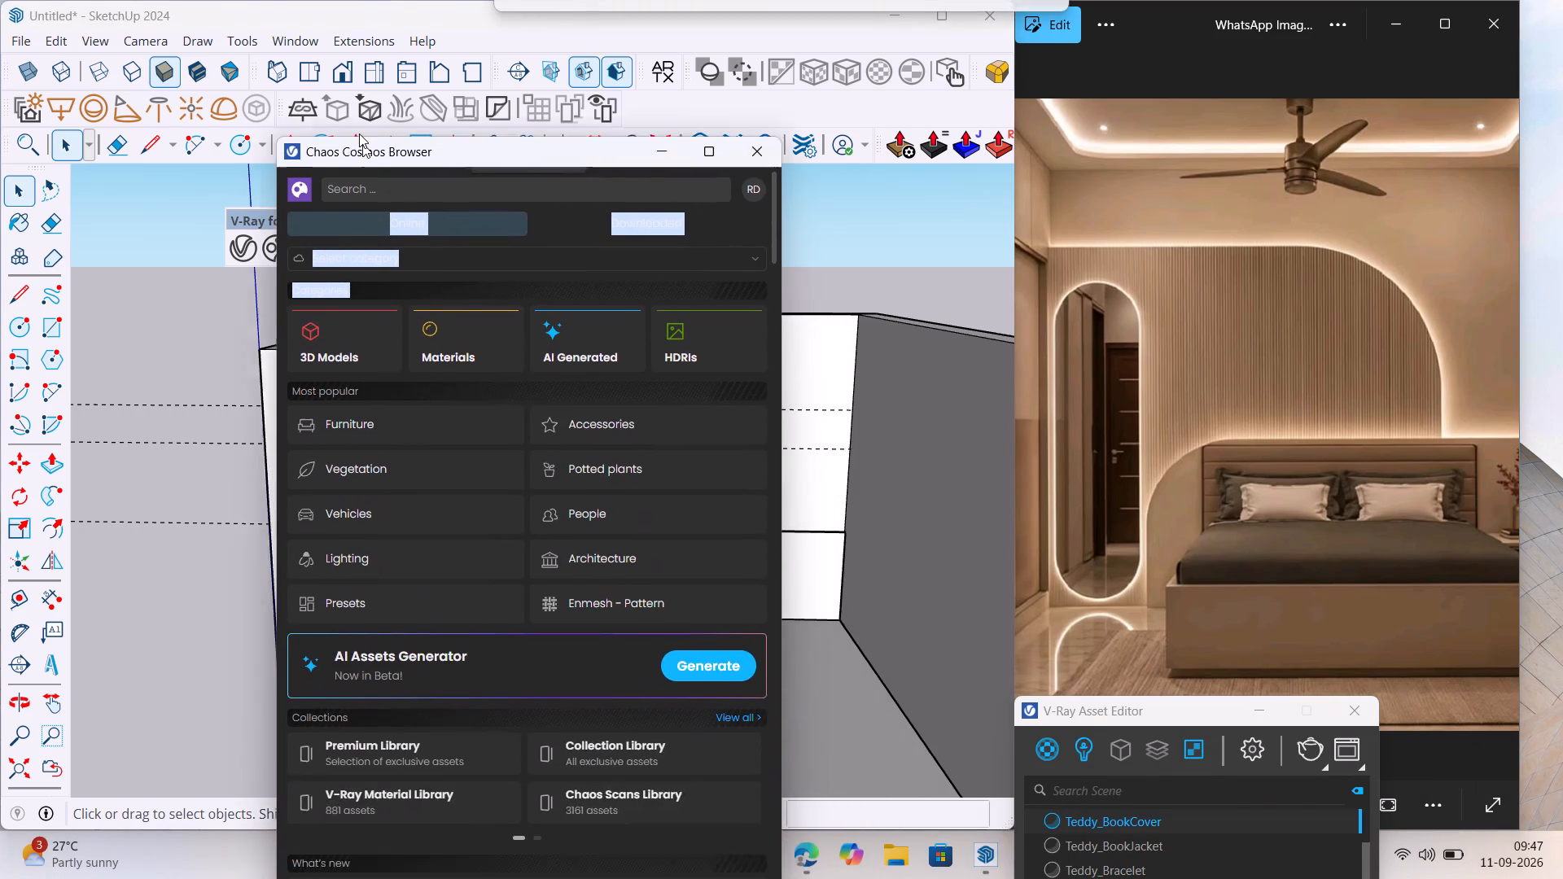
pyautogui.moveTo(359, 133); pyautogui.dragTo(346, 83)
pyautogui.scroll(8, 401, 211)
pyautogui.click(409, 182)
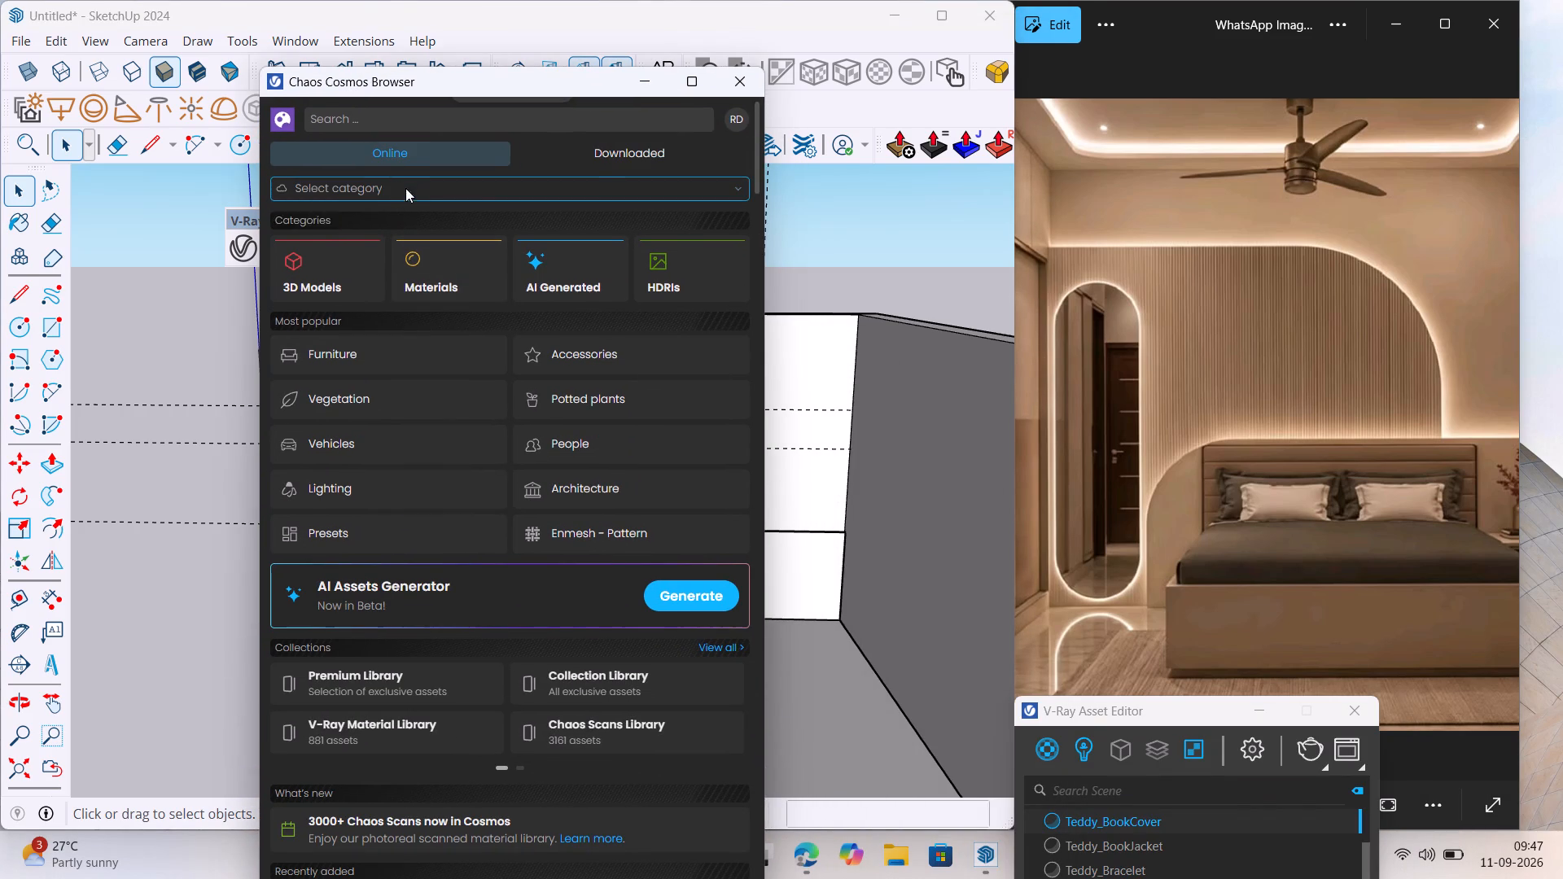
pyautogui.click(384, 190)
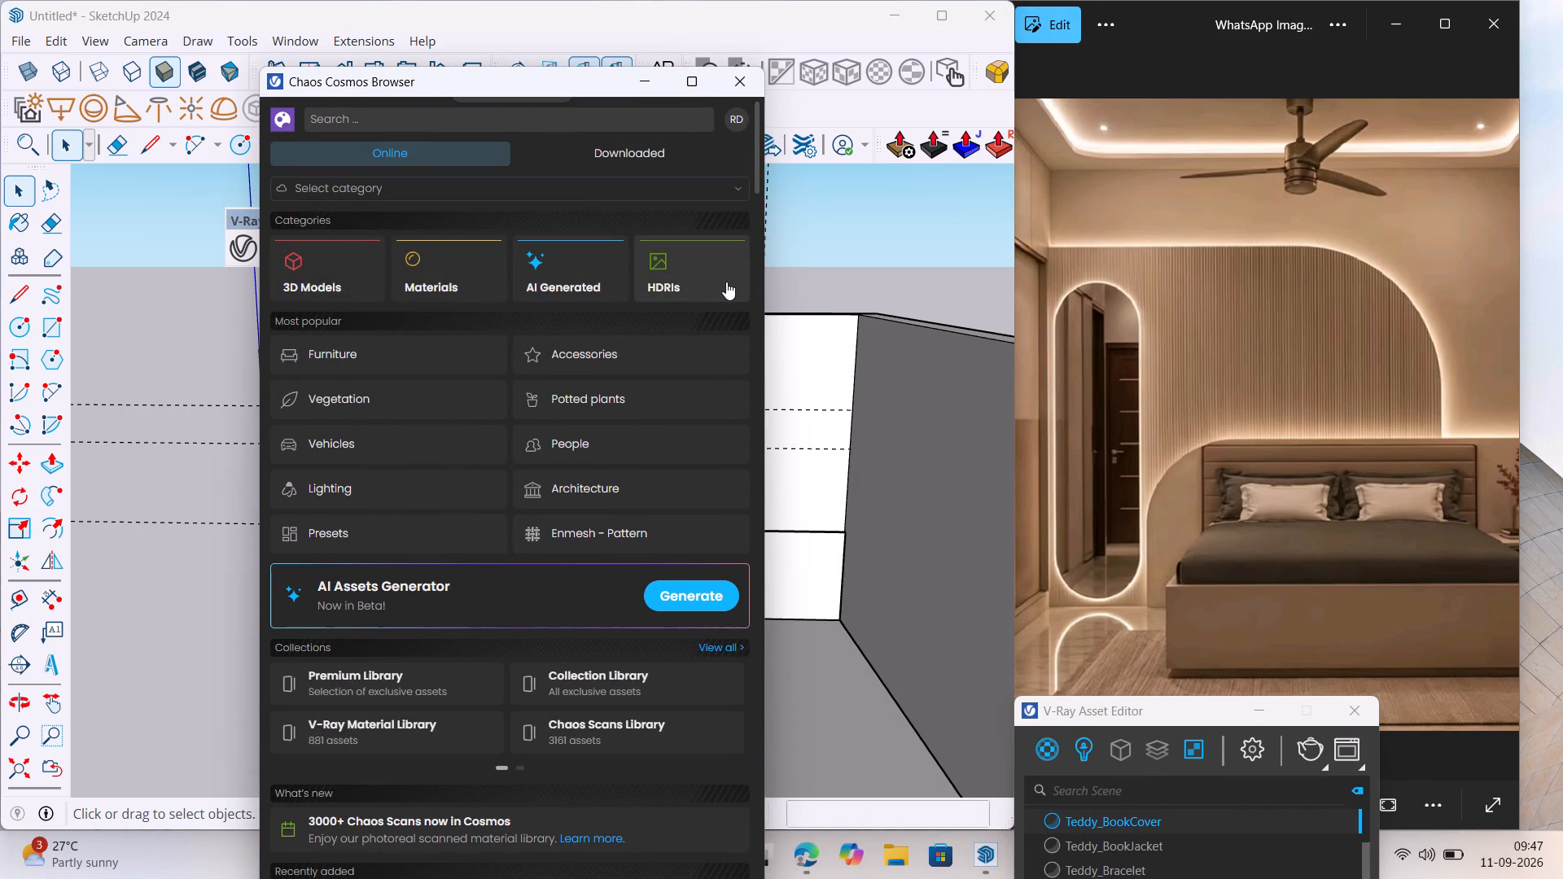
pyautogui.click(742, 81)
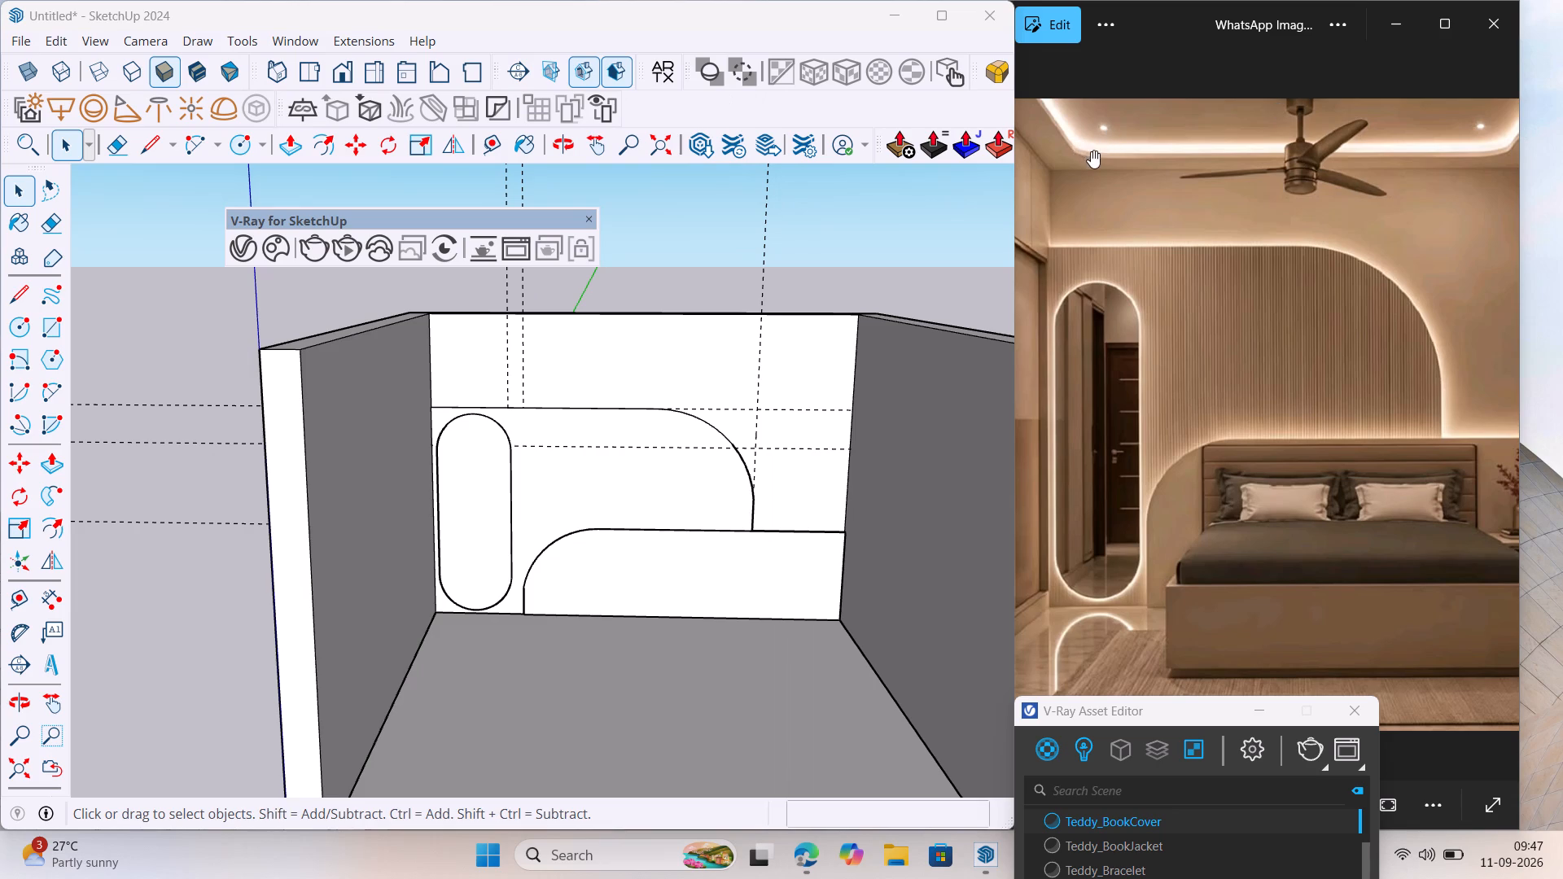
# Open the room group and extrude the outer face of the side wall beside the mirror outwards by 3'.
pyautogui.scroll(-4, 1029, 393)
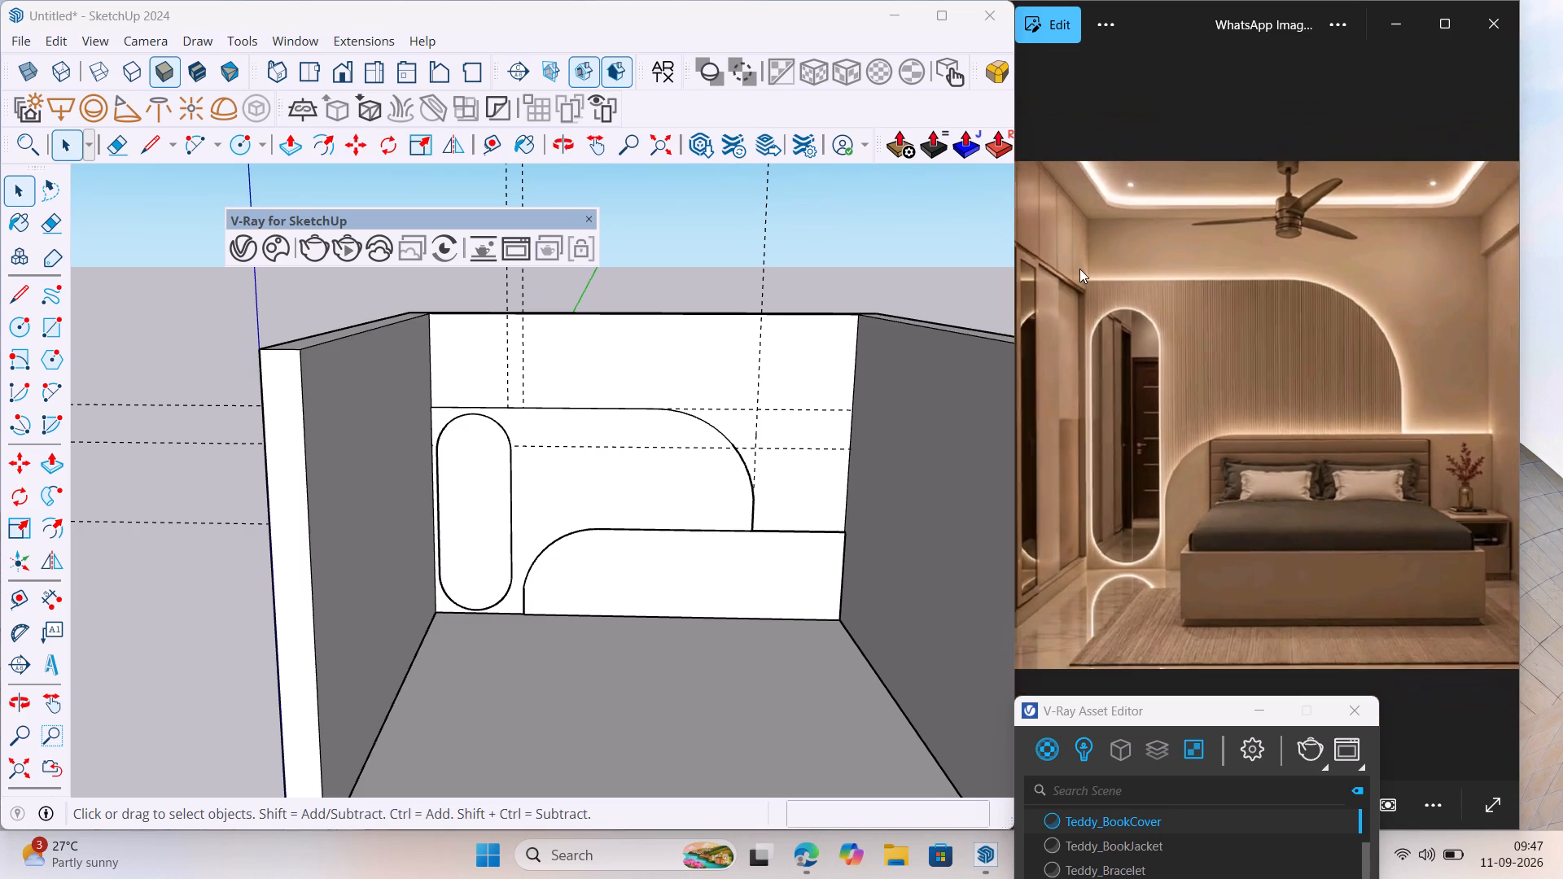
pyautogui.scroll(-6, 1110, 249)
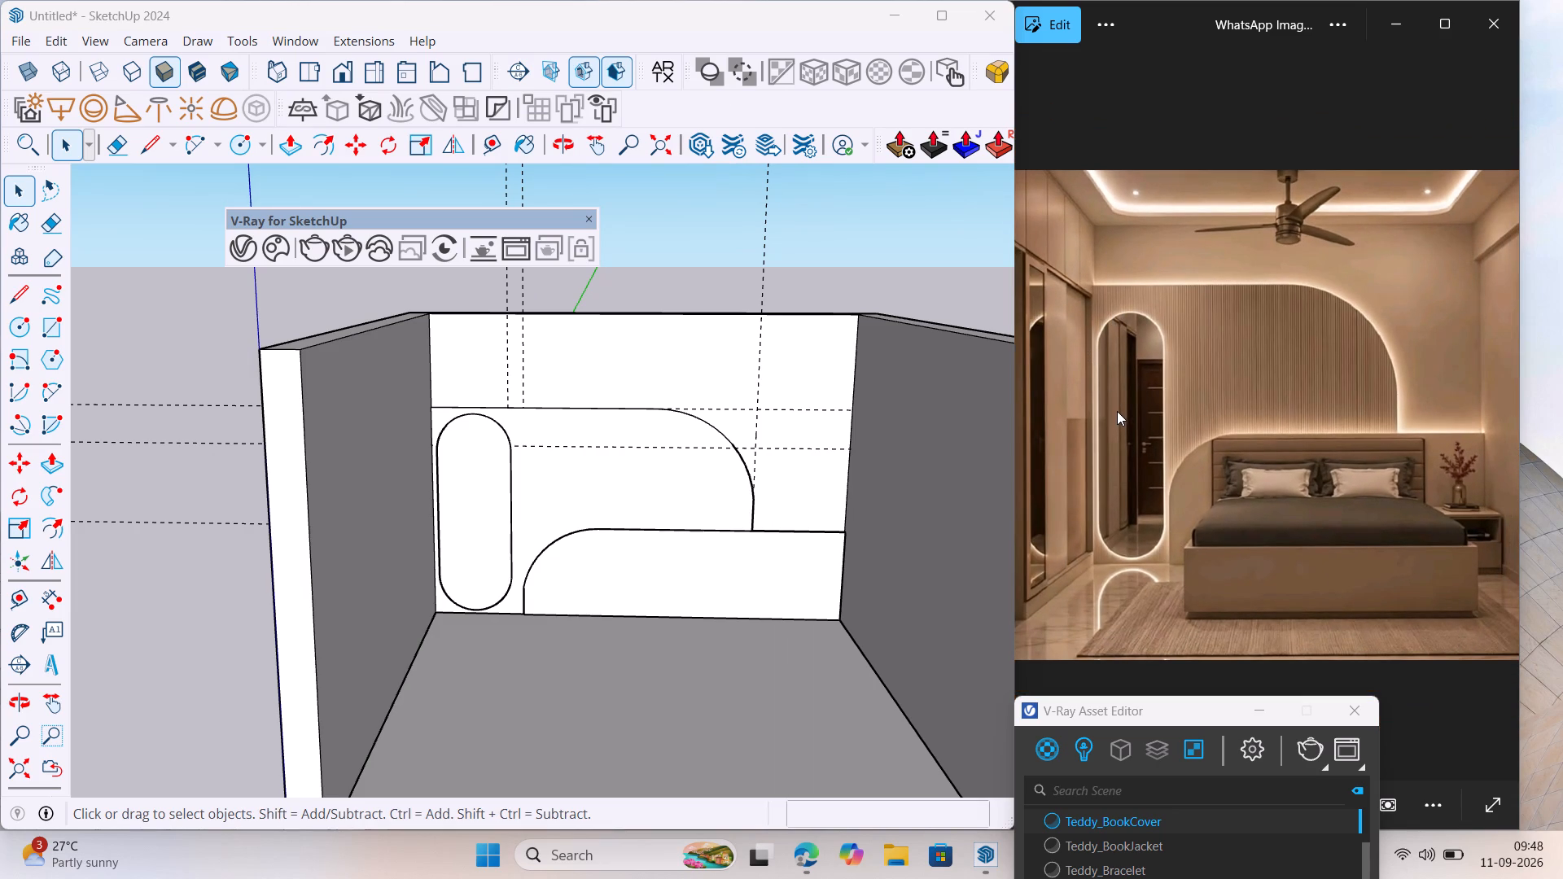
pyautogui.scroll(3, 1358, 527)
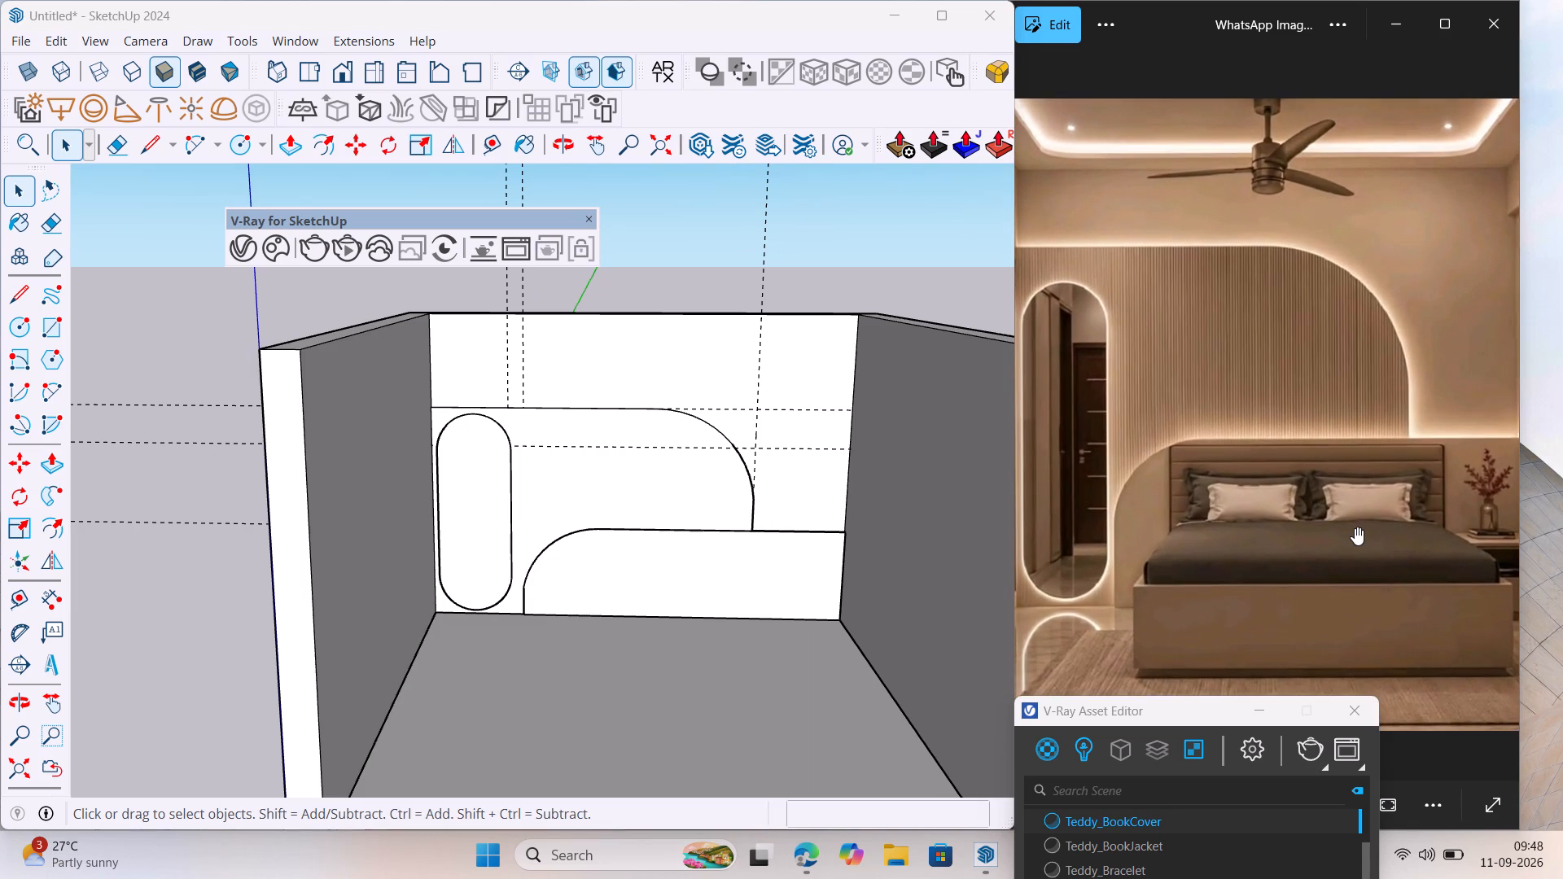
pyautogui.scroll(-5, 1343, 494)
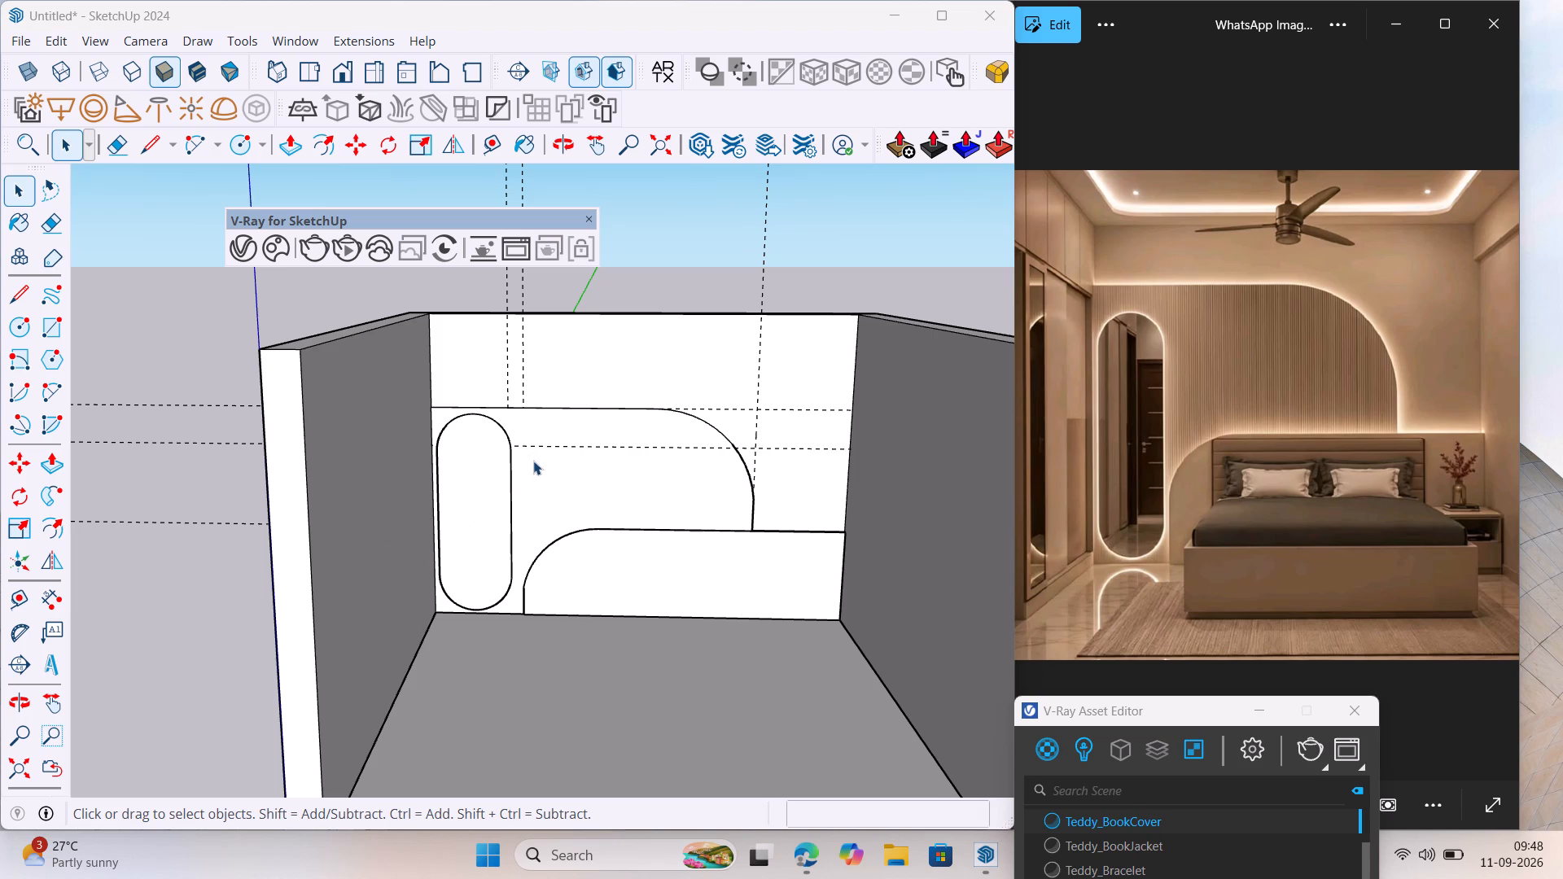
pyautogui.scroll(-6, 437, 540)
pyautogui.moveTo(451, 547); pyautogui.dragTo(614, 579, button='middle')
pyautogui.scroll(6, 397, 621)
pyautogui.click(510, 554)
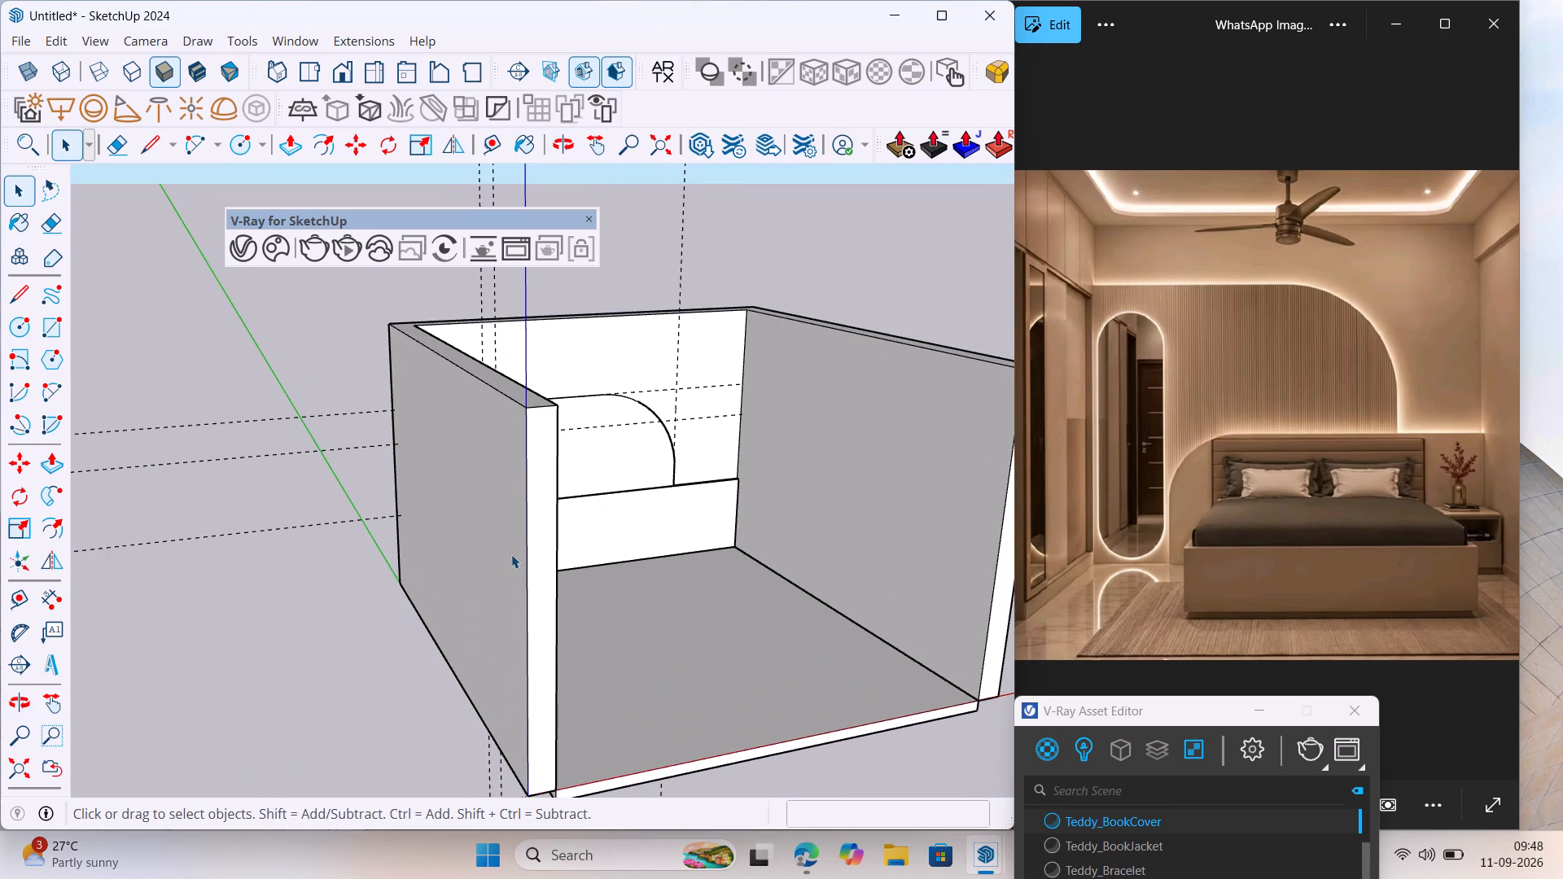
pyautogui.tripleClick(472, 566)
pyautogui.click(473, 566)
pyautogui.doubleClick(463, 527)
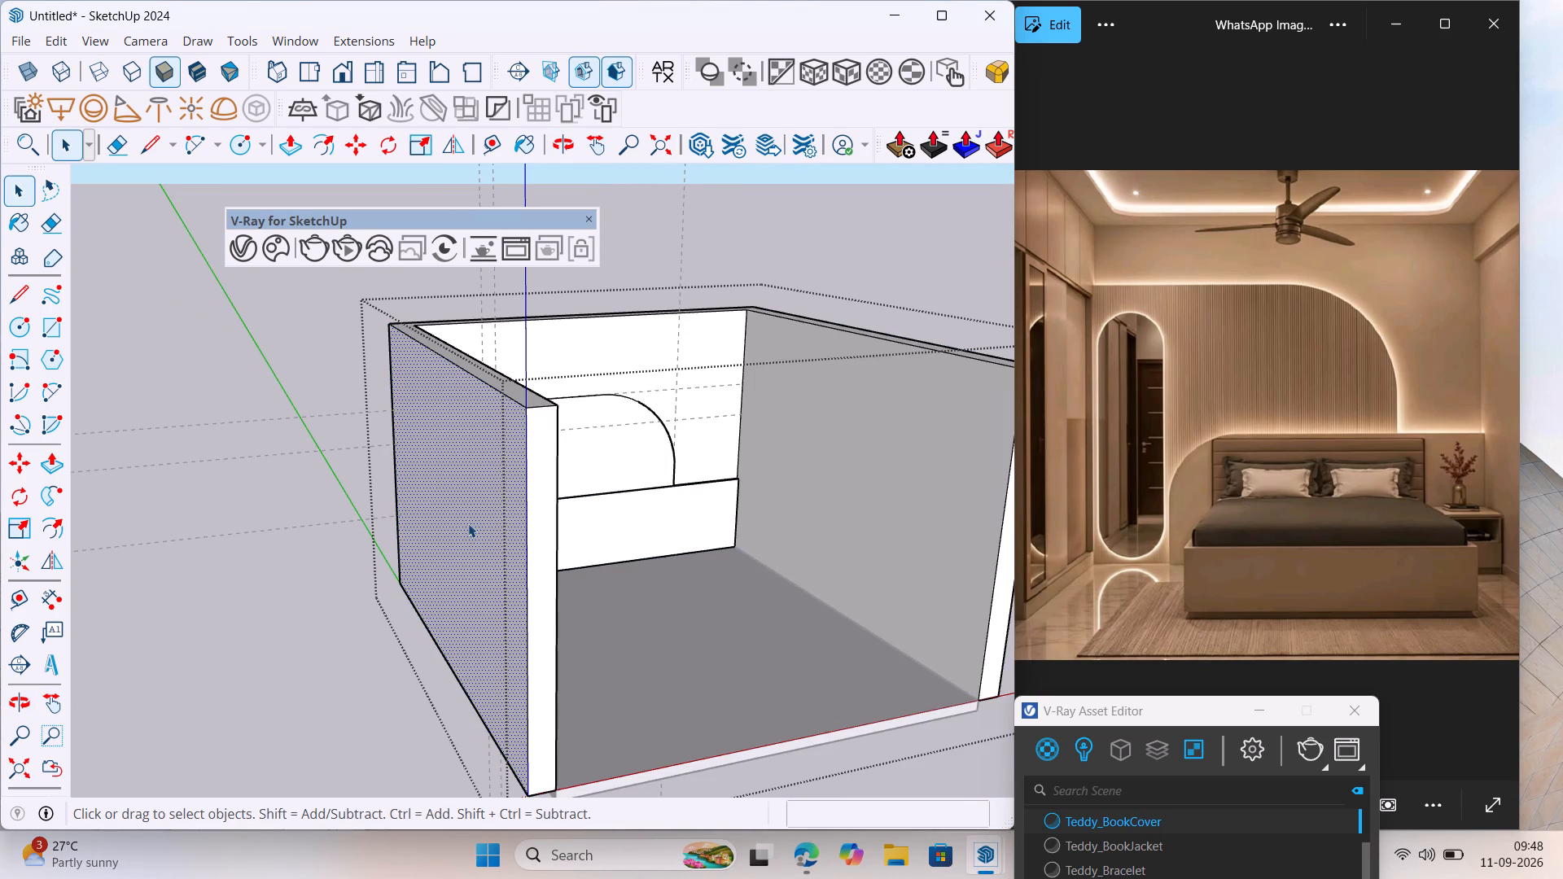
pyautogui.moveTo(39, 464); pyautogui.dragTo(46, 462)
pyautogui.click(442, 466)
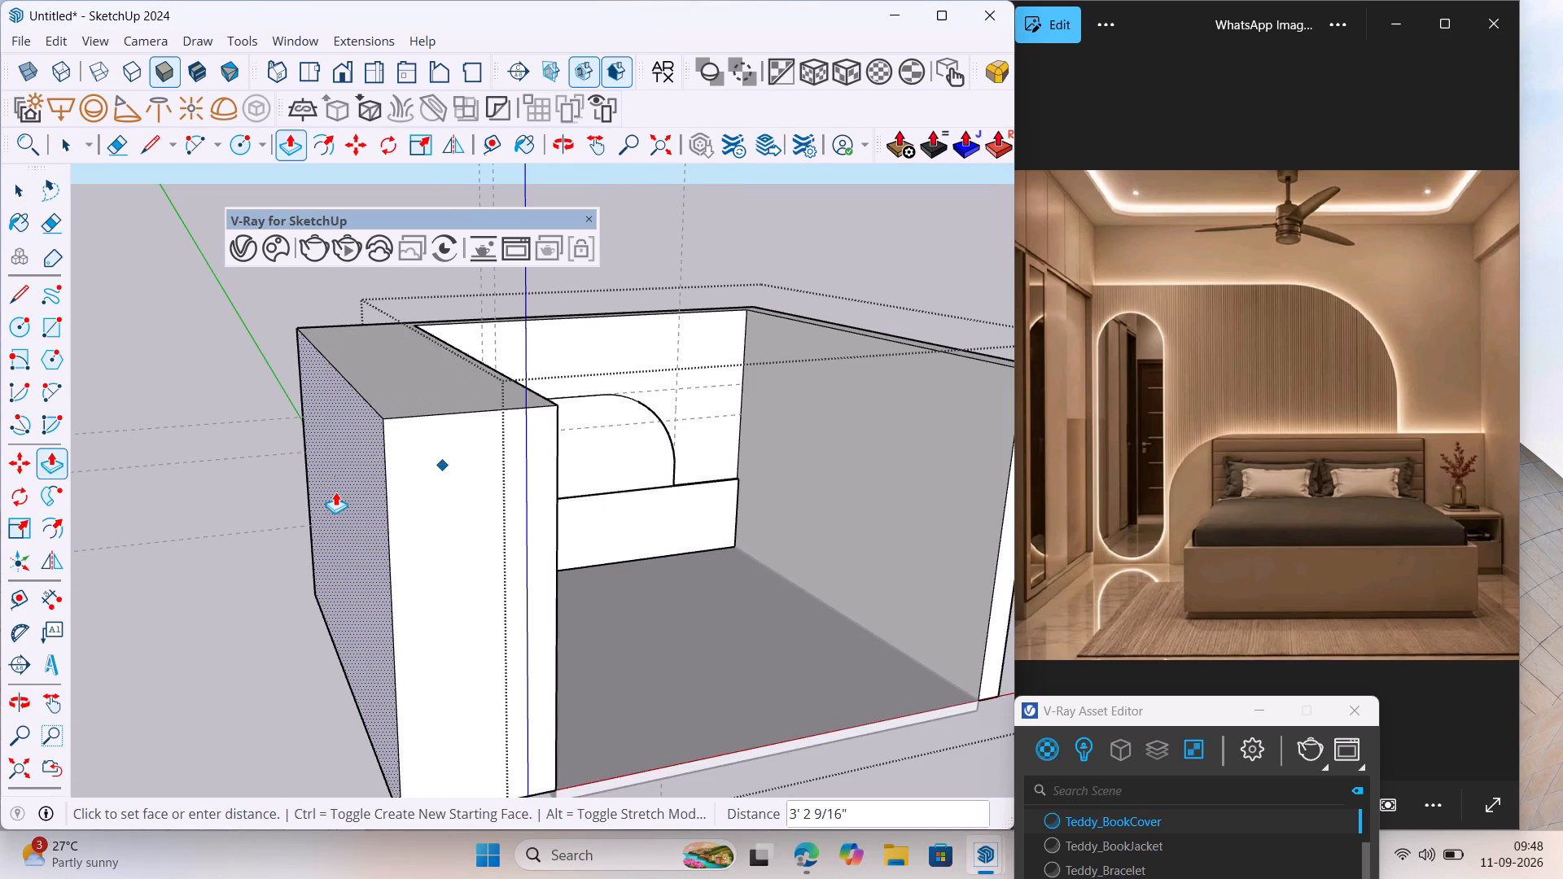
pyautogui.write("3'")
pyautogui.press('Return')
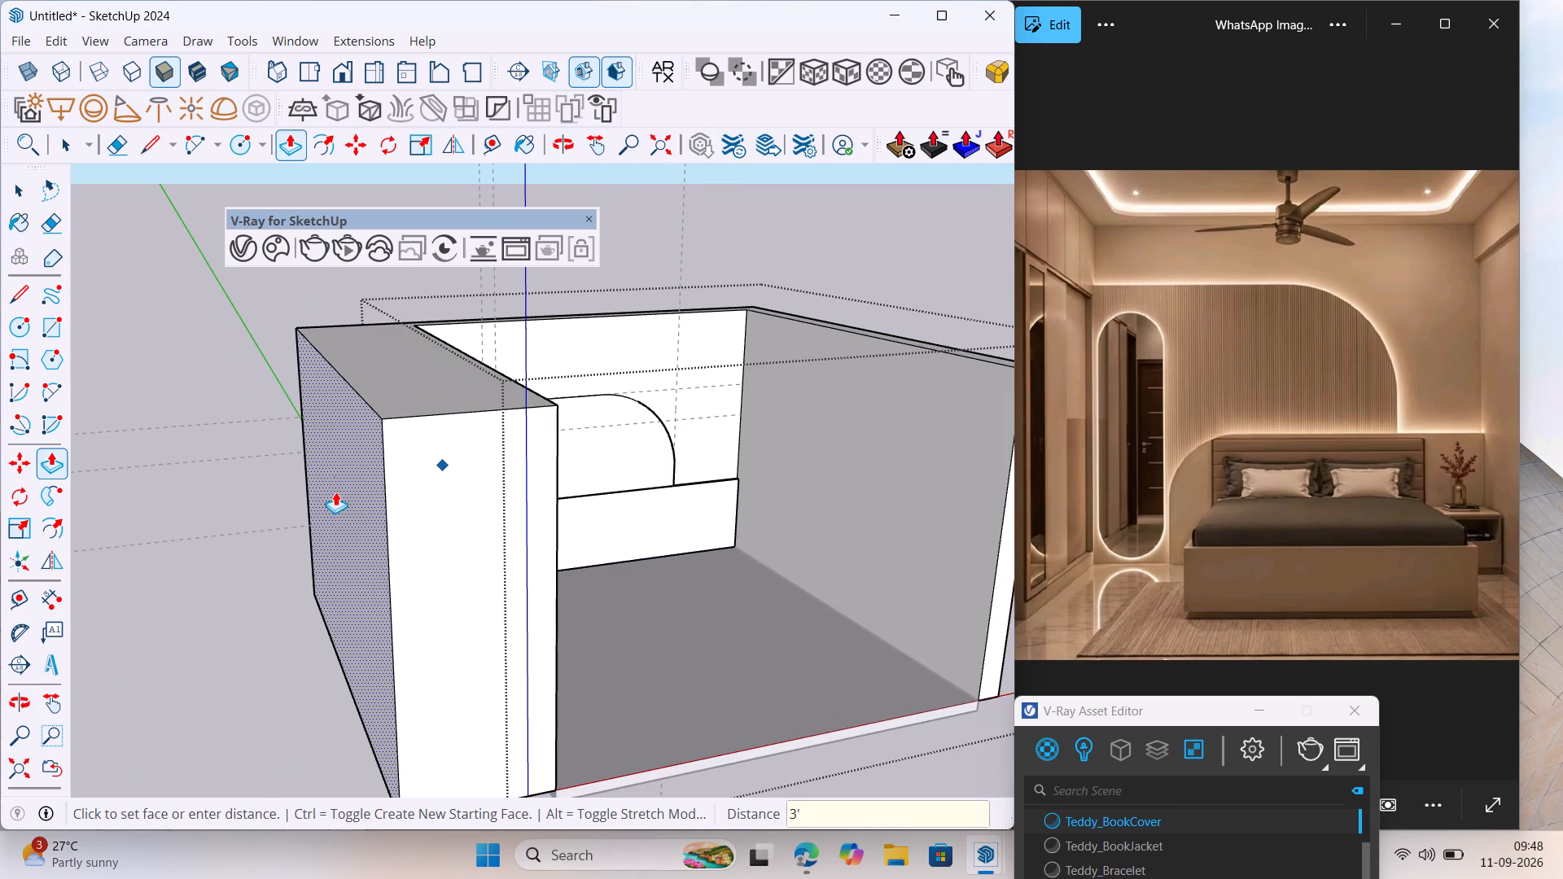
# Push the same side wall's inner face back 3' towards its outer face, widening the room, and leave the group.
pyautogui.scroll(-1, 356, 468)
pyautogui.moveTo(357, 469); pyautogui.dragTo(173, 488, button='middle')
pyautogui.scroll(4, 343, 461)
pyautogui.click(392, 481)
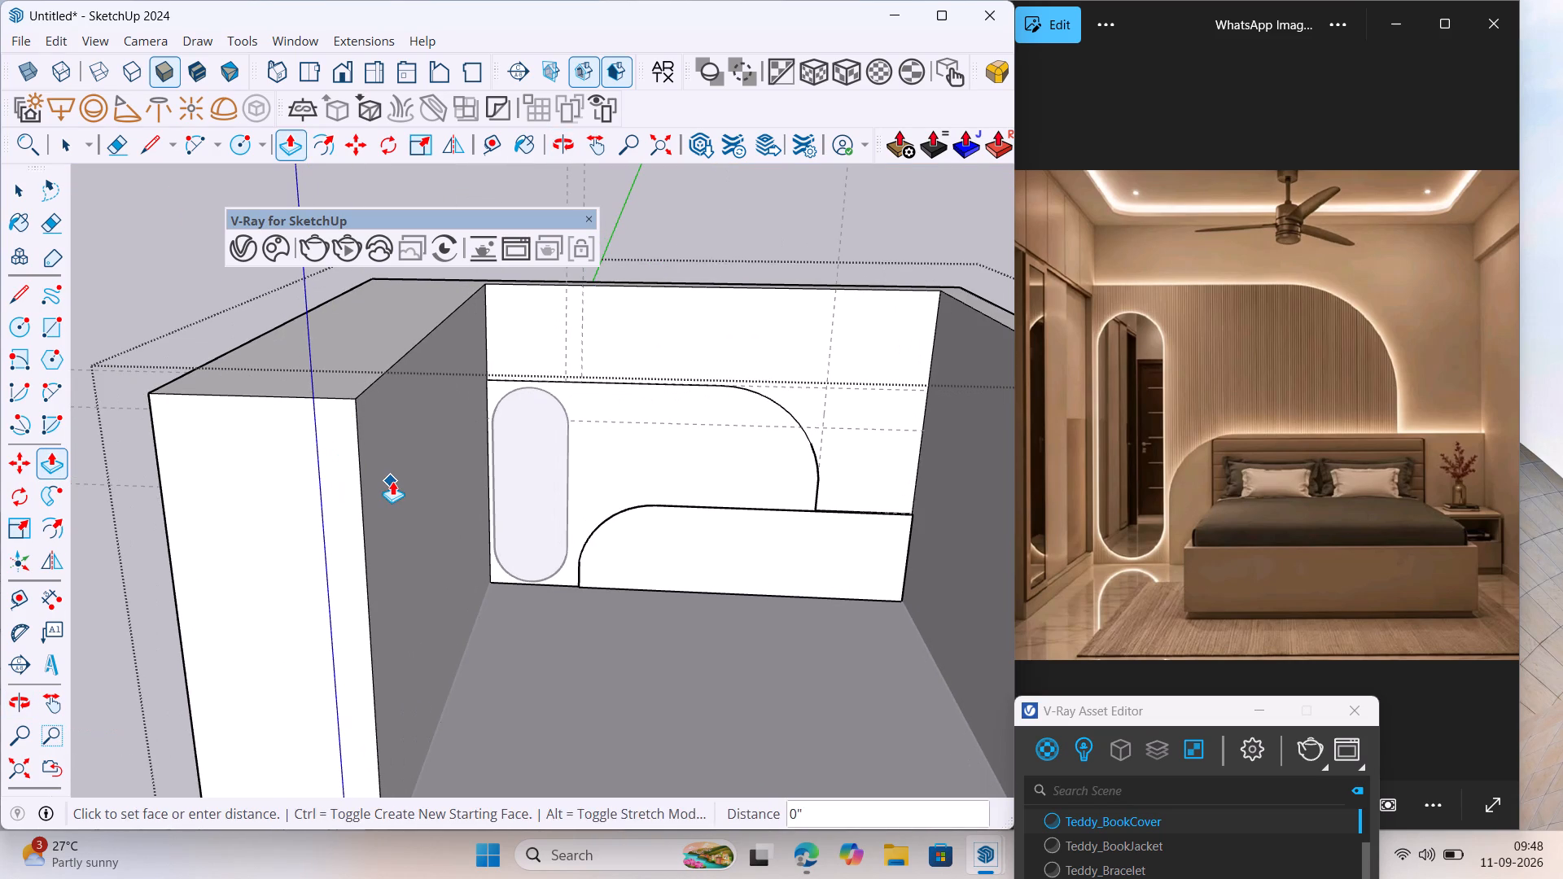
pyautogui.press('space')
pyautogui.click(450, 471)
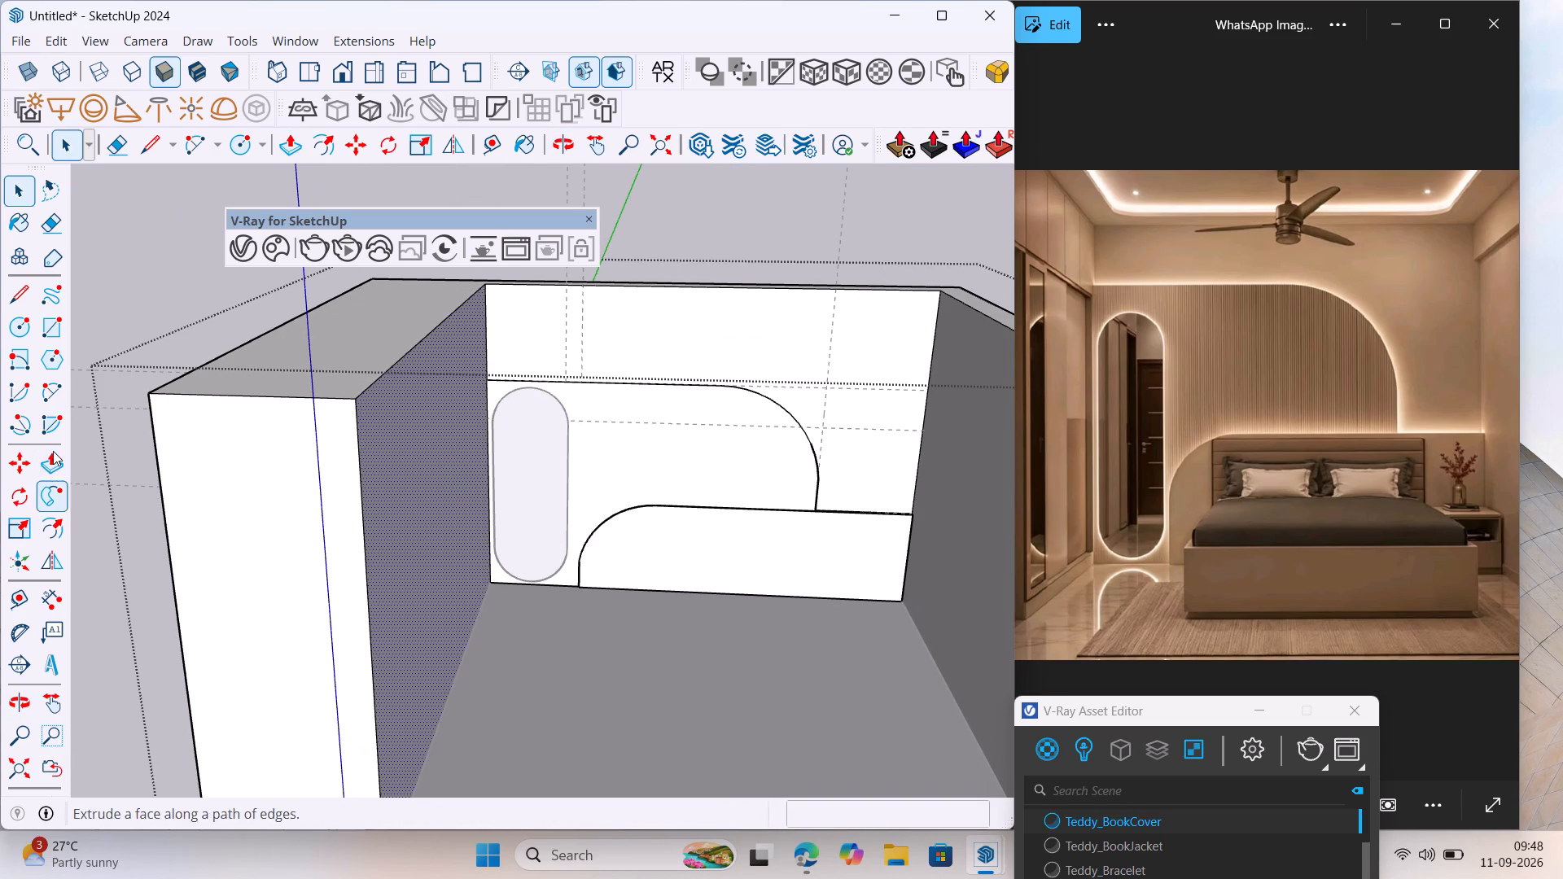
pyautogui.click(53, 451)
pyautogui.click(381, 474)
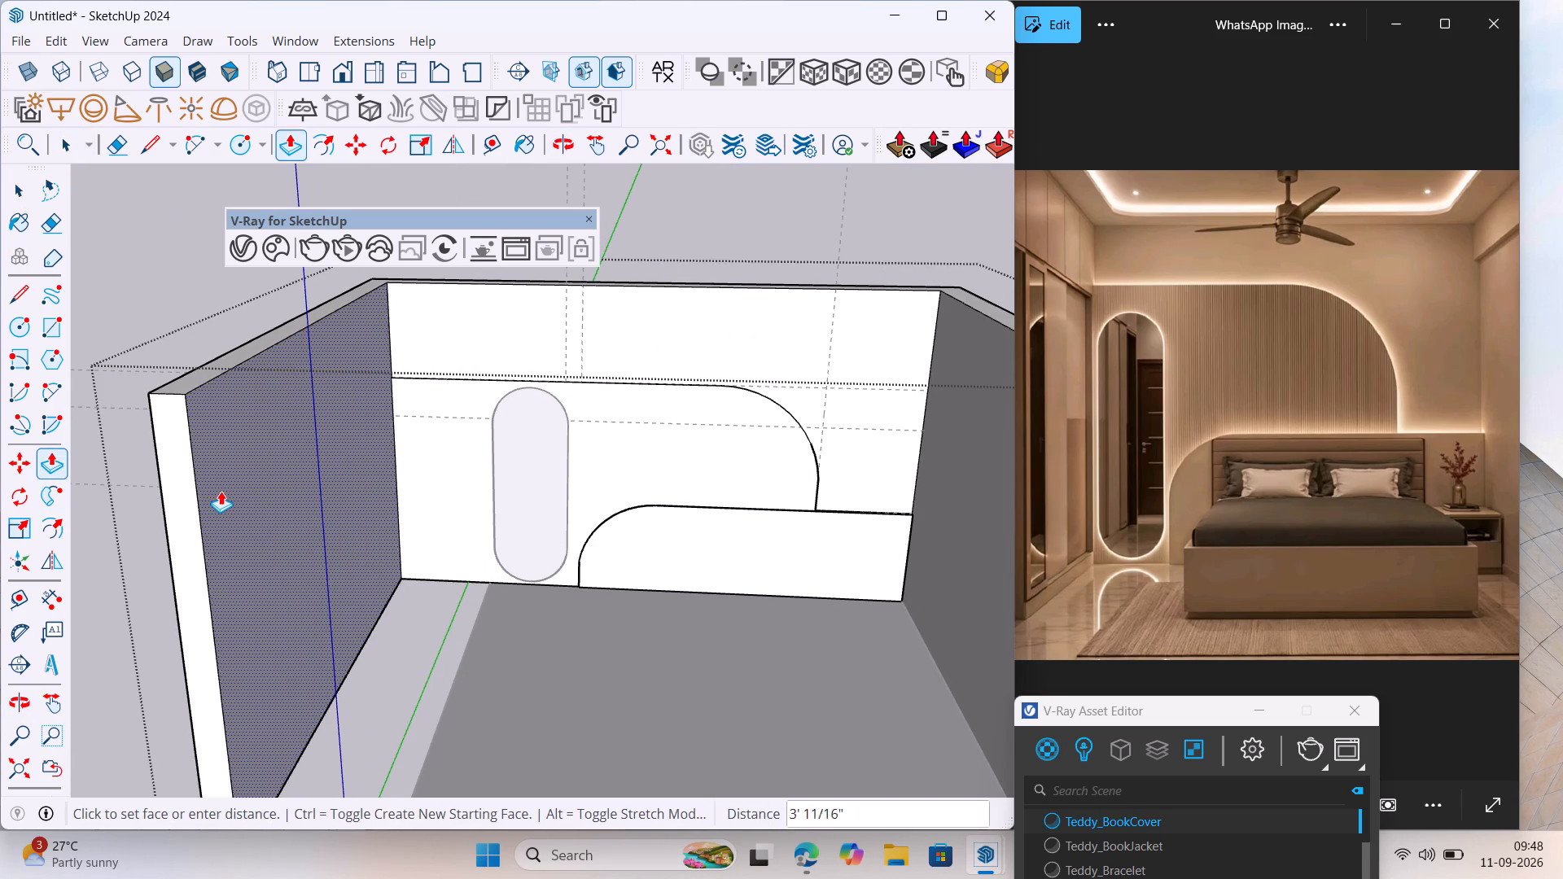
pyautogui.write("3'")
pyautogui.press('Return')
pyautogui.press('space')
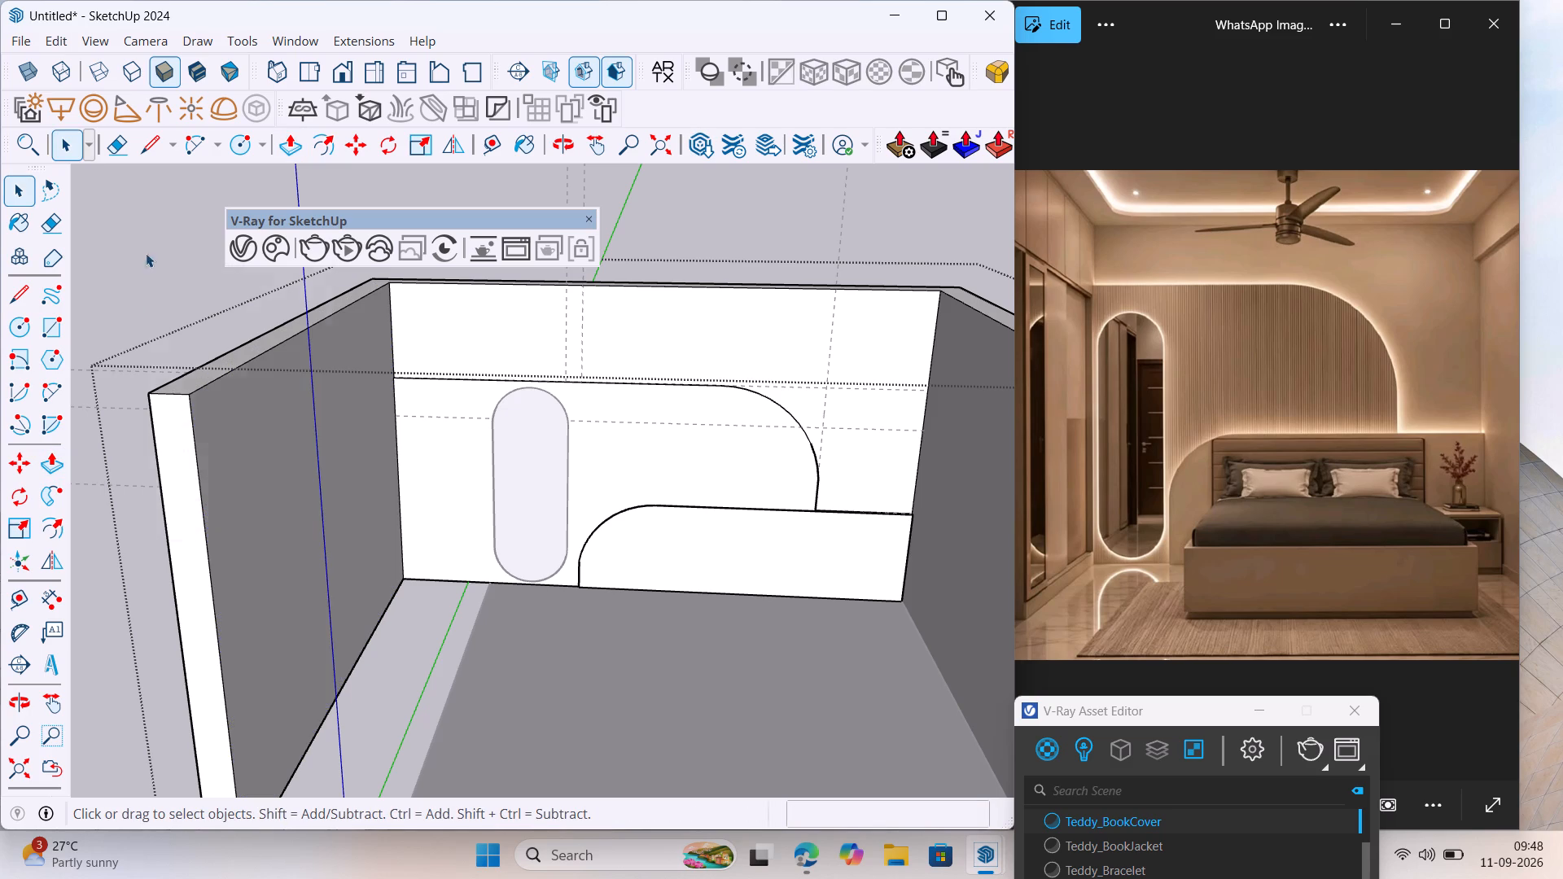
pyautogui.rightClick(146, 253)
pyautogui.click(172, 259)
# Extend the floor slab's side edge 3' 9" to meet the outer face of the relocated side wall and leave its group.
pyautogui.scroll(-7, 275, 439)
pyautogui.moveTo(318, 485); pyautogui.dragTo(371, 462, button='middle')
pyautogui.scroll(6, 361, 561)
pyautogui.scroll(-3, 337, 527)
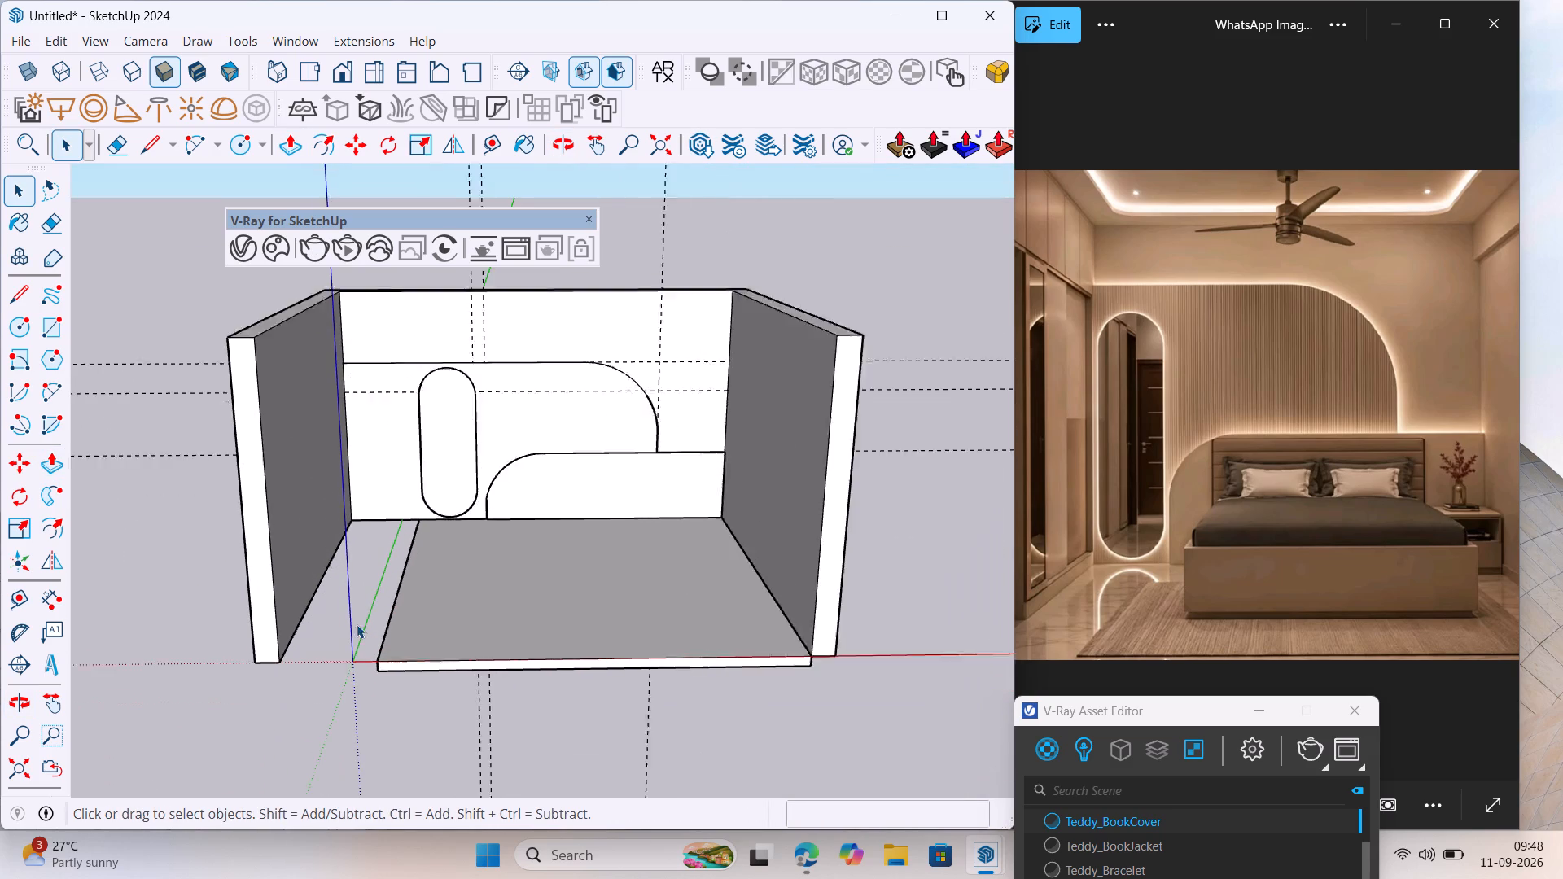
pyautogui.scroll(-1, 357, 624)
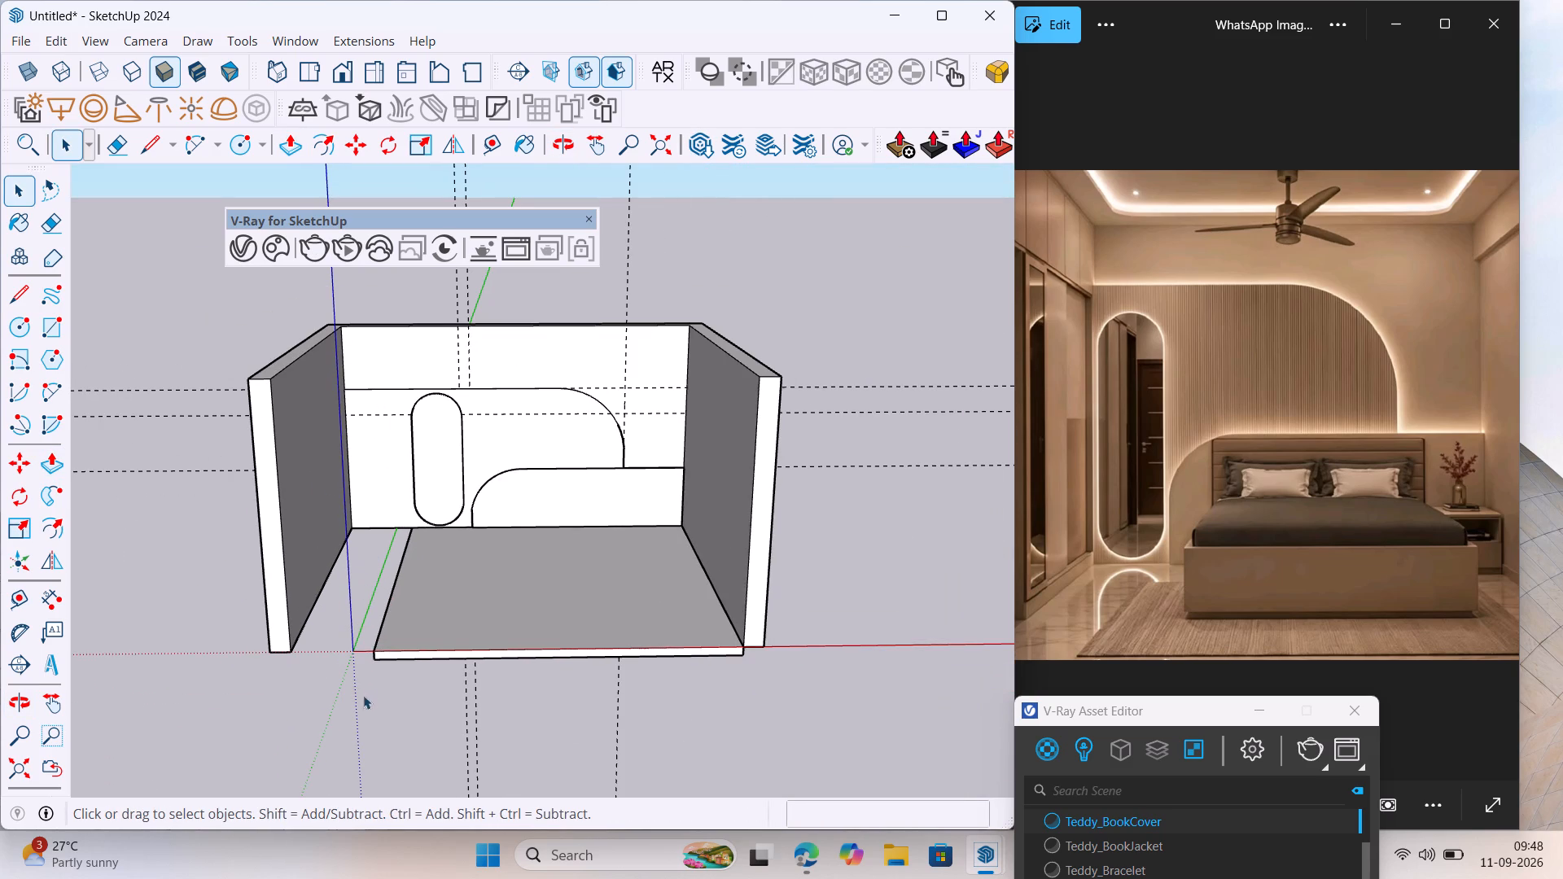
pyautogui.moveTo(363, 698); pyautogui.dragTo(571, 610, button='middle')
pyautogui.scroll(12, 547, 634)
pyautogui.tripleClick(510, 593)
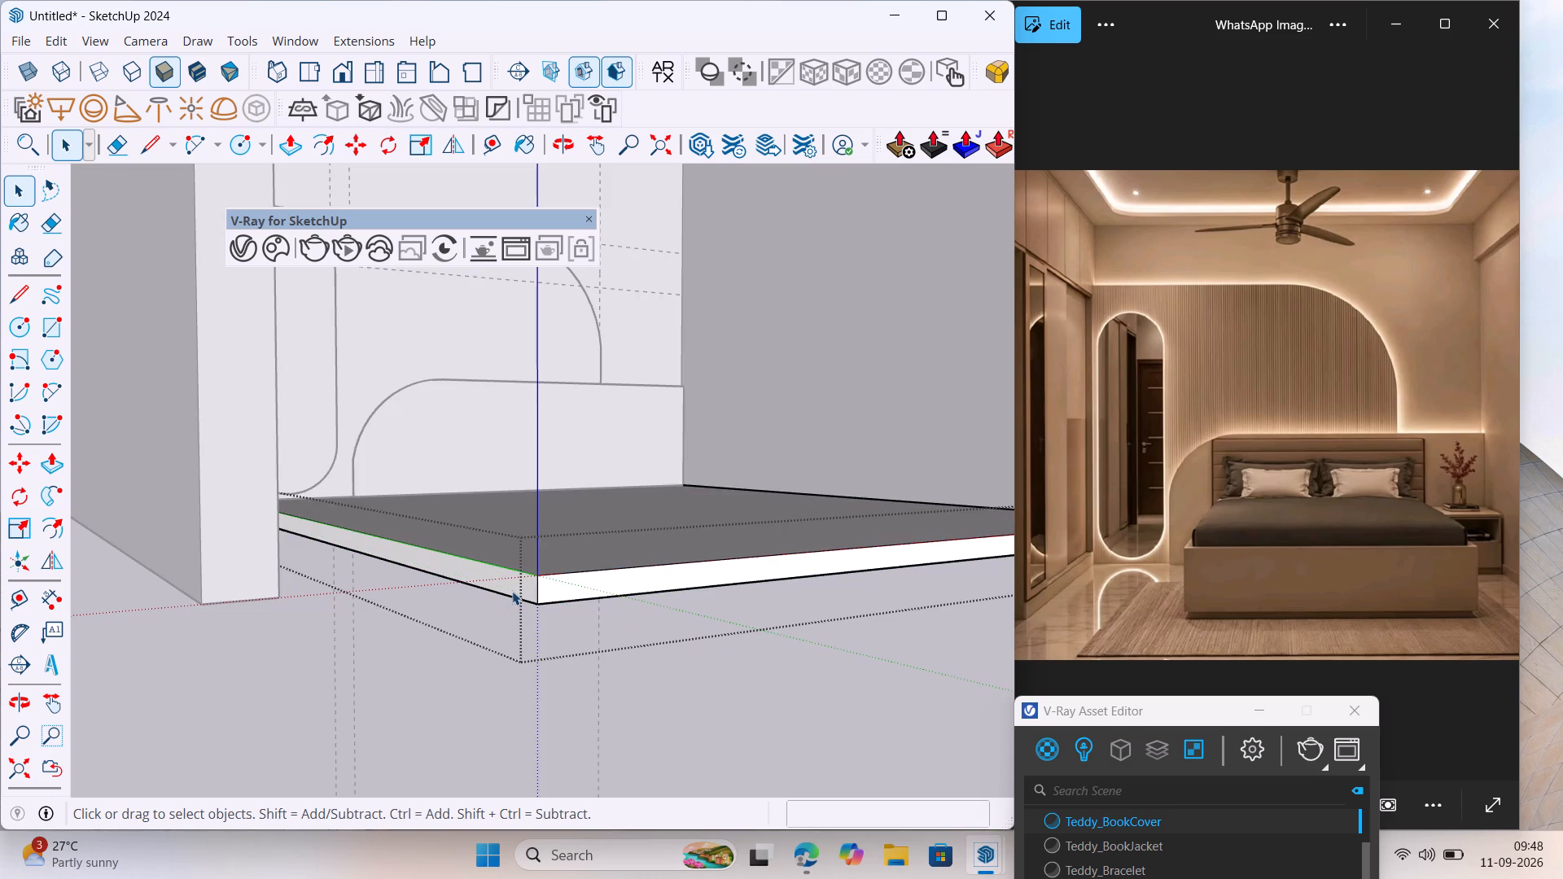
pyautogui.click(512, 591)
pyautogui.click(497, 581)
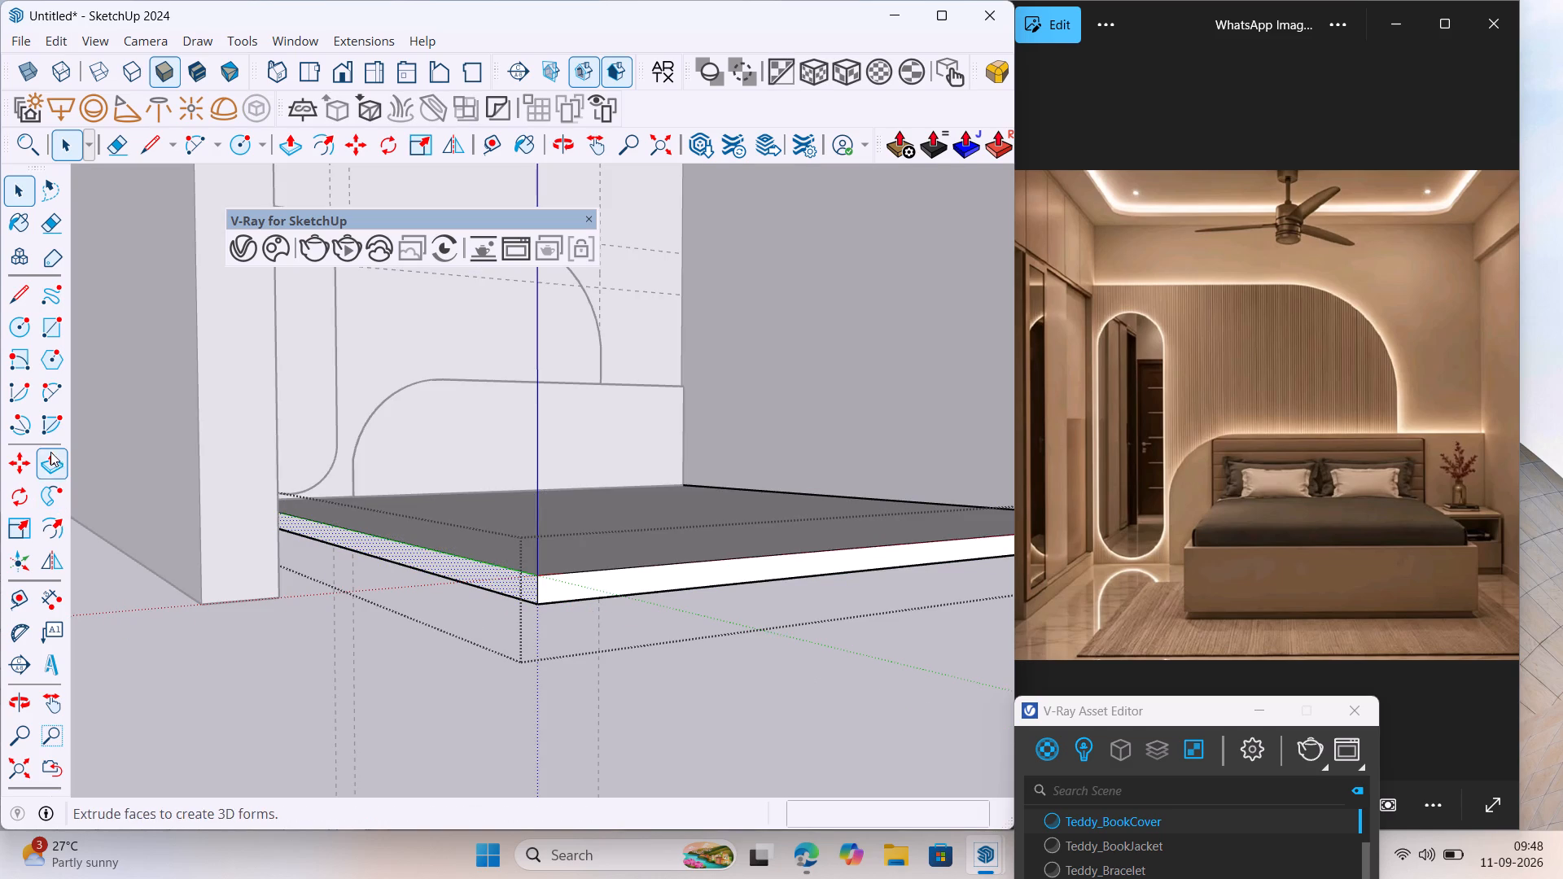
pyautogui.click(46, 461)
pyautogui.click(528, 584)
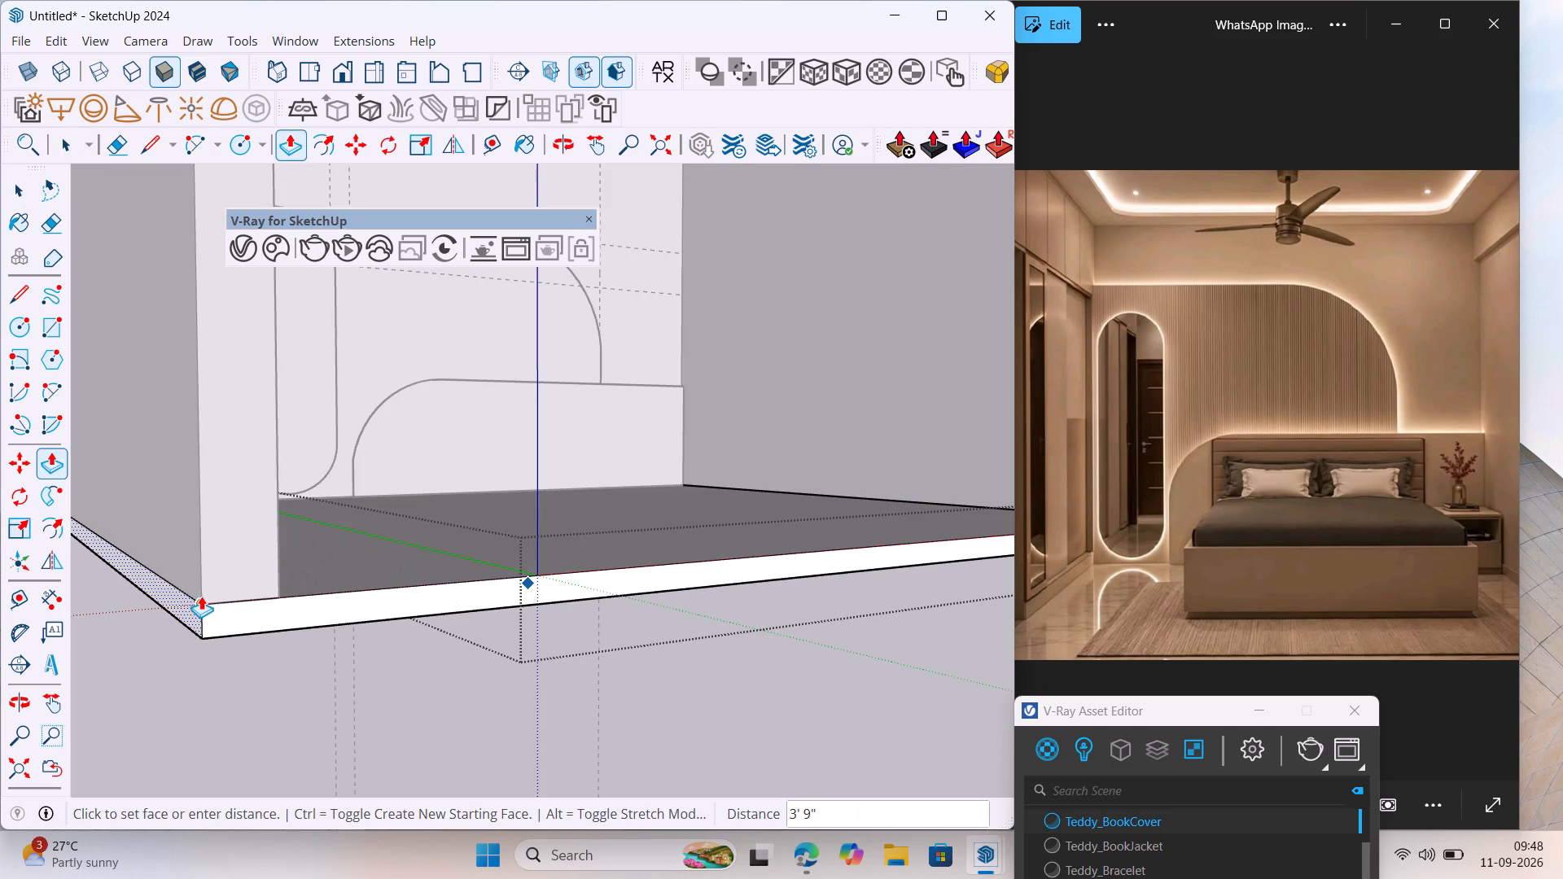
pyautogui.click(199, 594)
pyautogui.scroll(-7, 199, 576)
pyautogui.press('space')
pyautogui.rightClick(337, 732)
pyautogui.click(426, 448)
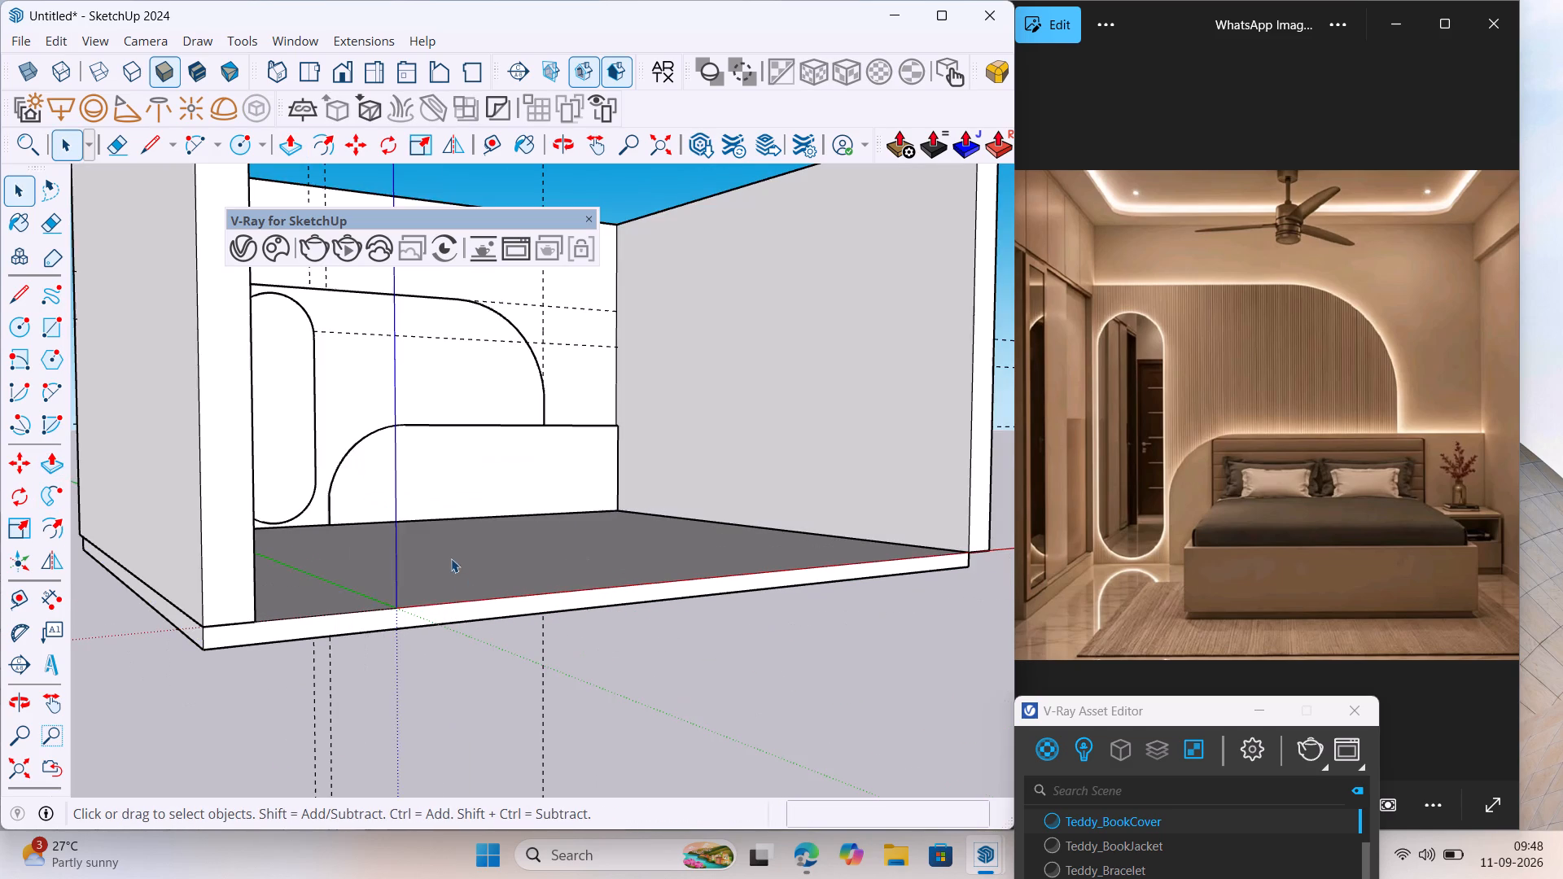
# Examine the widened room from several angles and compare its proportions with the reference image.
pyautogui.scroll(1, 516, 715)
pyautogui.moveTo(515, 715); pyautogui.dragTo(414, 741, button='middle')
pyautogui.scroll(-1, 498, 716)
pyautogui.scroll(-8, 393, 718)
pyautogui.moveTo(379, 696); pyautogui.dragTo(239, 694, button='middle')
pyautogui.scroll(-7, 257, 517)
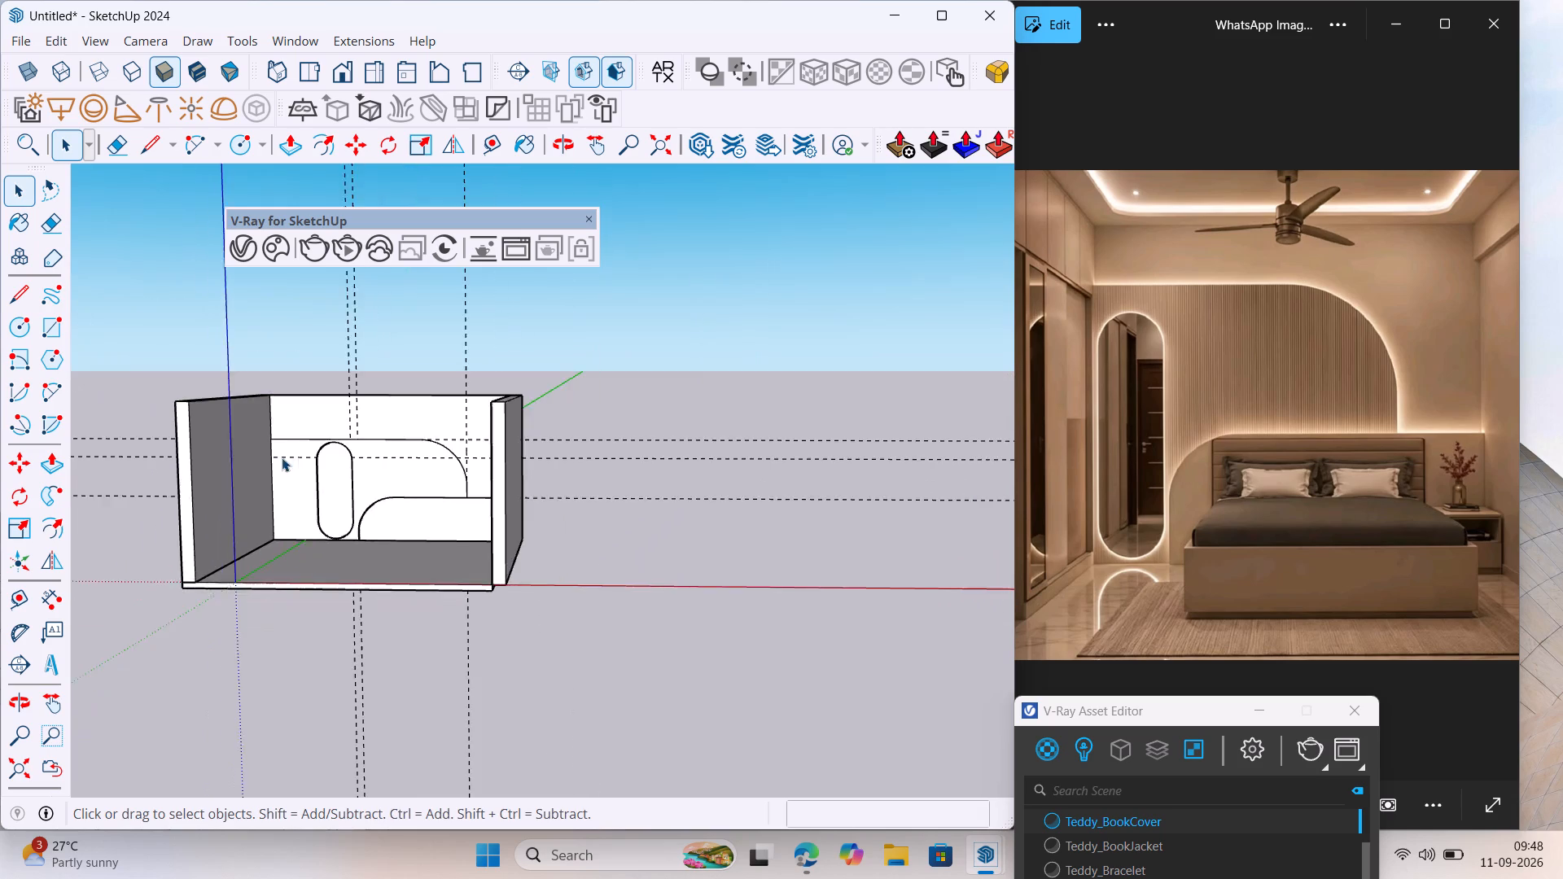
pyautogui.moveTo(282, 457); pyautogui.dragTo(297, 506, button='middle')
pyautogui.scroll(6, 274, 510)
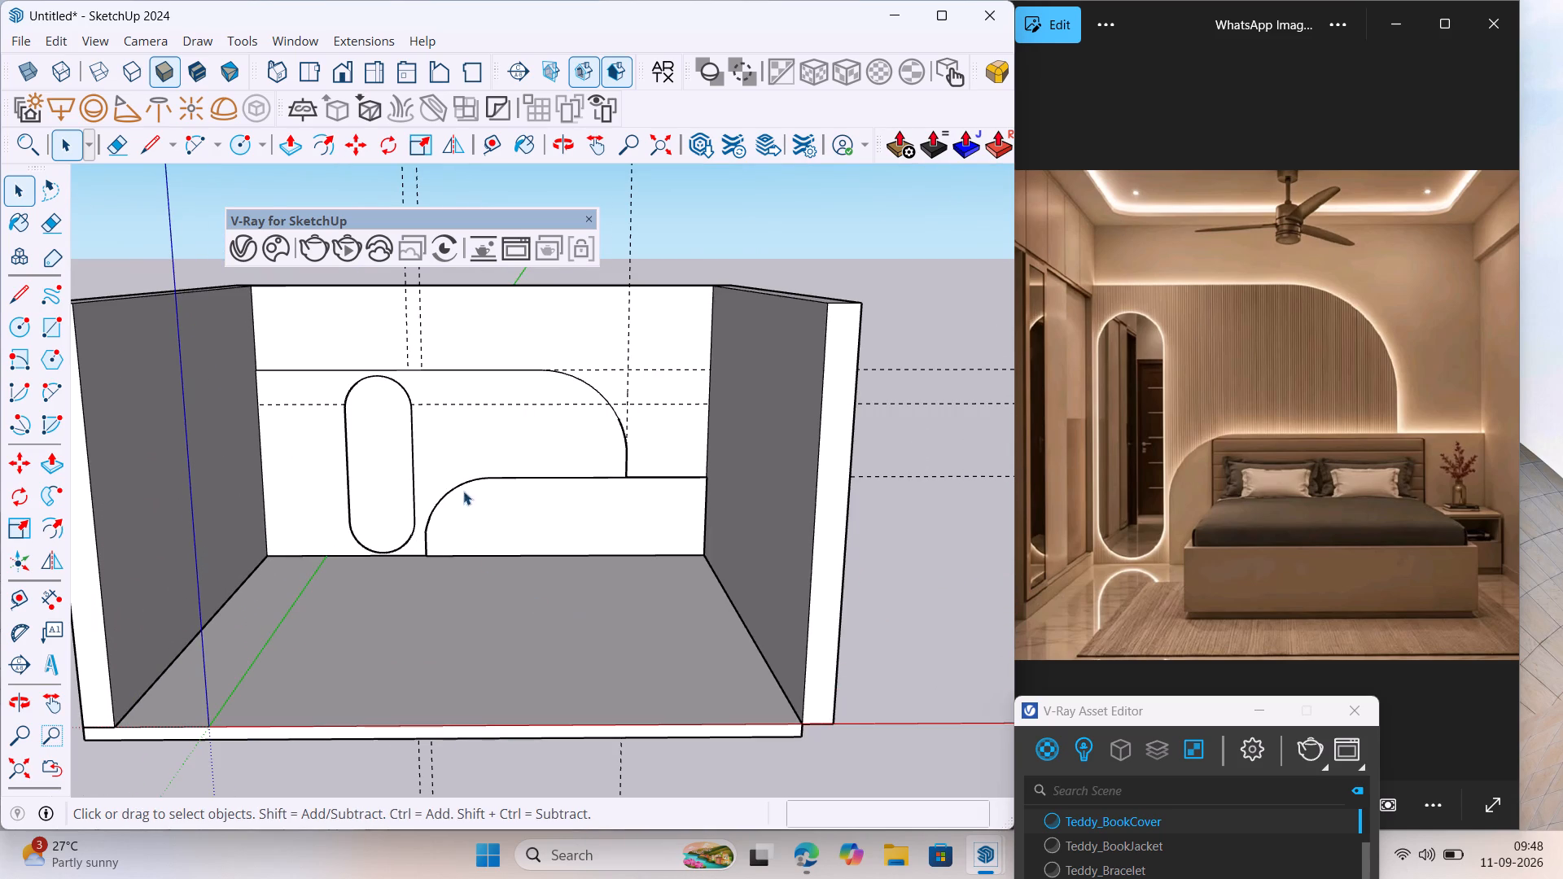
pyautogui.scroll(-7, 463, 491)
pyautogui.moveTo(230, 518); pyautogui.dragTo(186, 524, button='middle')
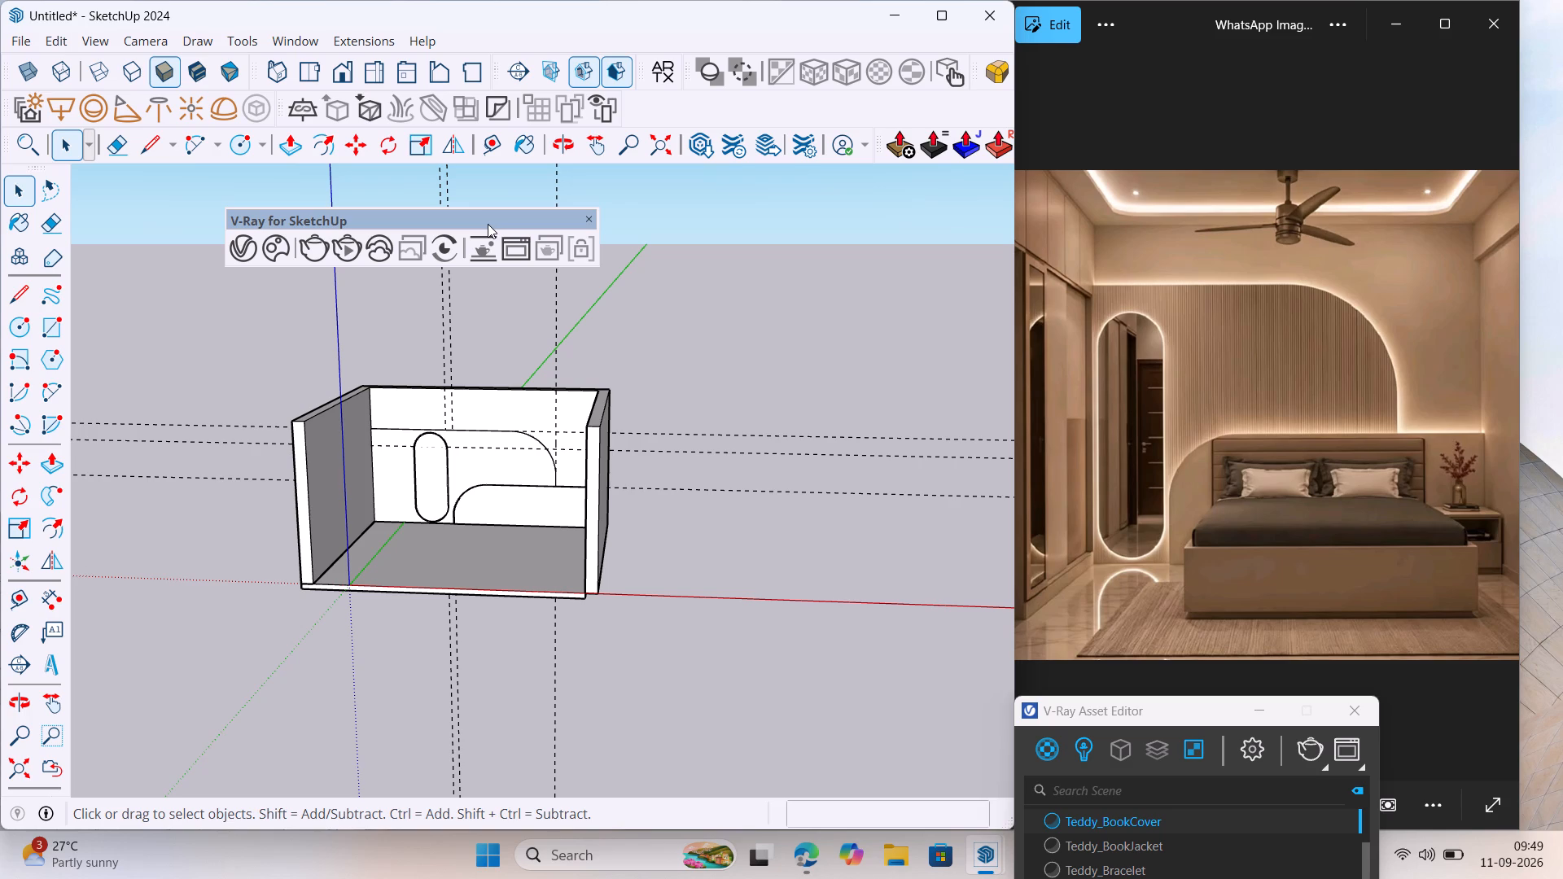
pyautogui.hscroll(-19, 488, 224)
pyautogui.scroll(-2, 1118, 313)
pyautogui.scroll(-2, 1180, 357)
pyautogui.scroll(5, 1200, 413)
pyautogui.scroll(-11, 1197, 418)
# Examine the wardrobe side of the enlarged reference image and the matching side wall in the model.
pyautogui.click(1440, 22)
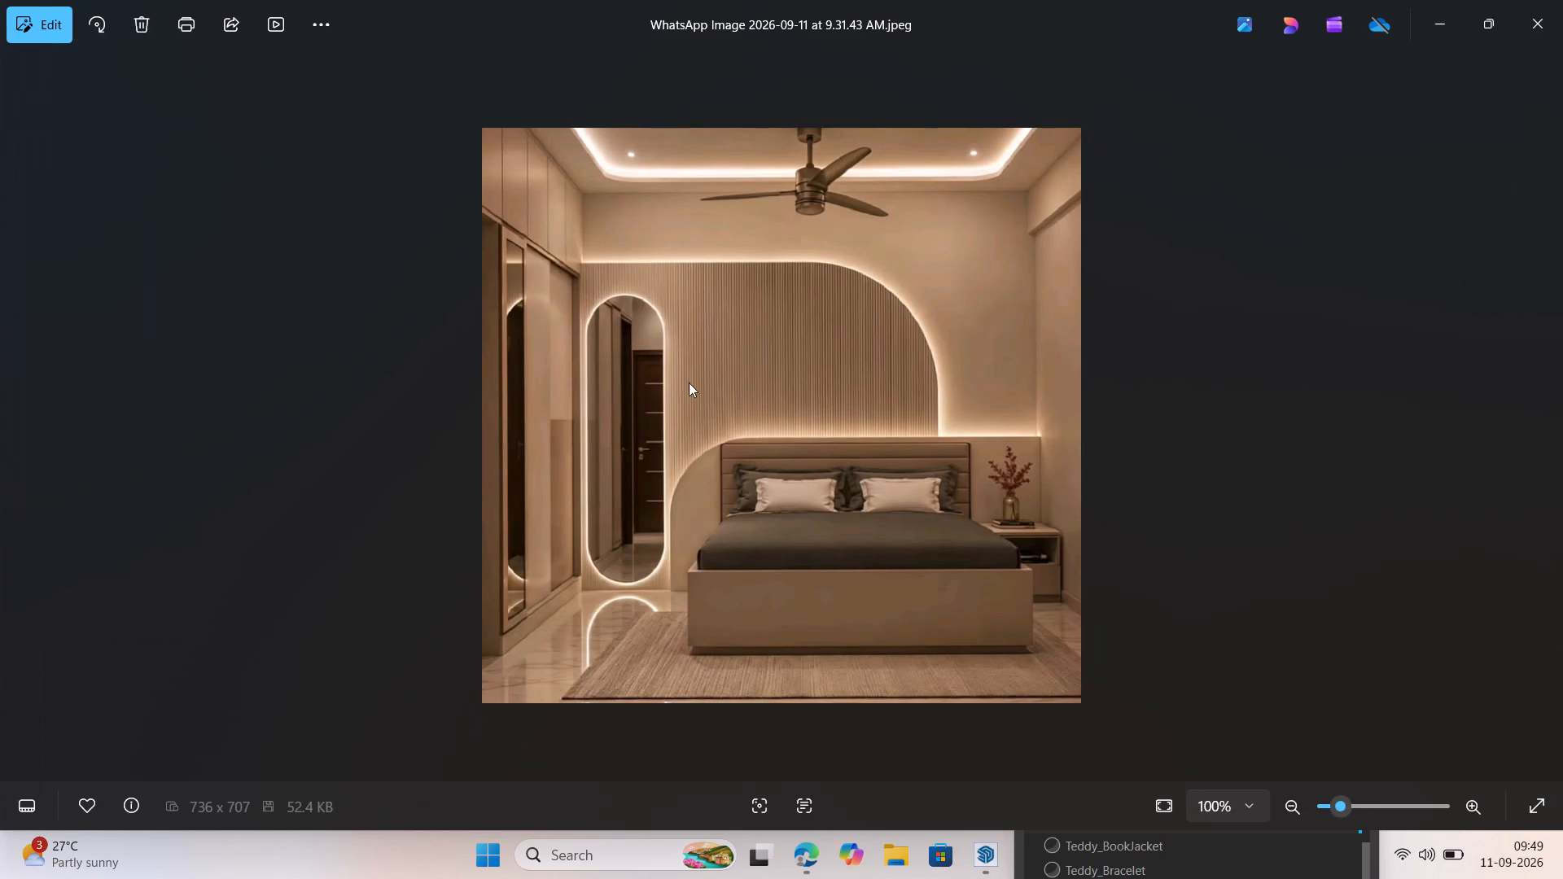
pyautogui.scroll(2, 471, 535)
pyautogui.scroll(-1, 600, 534)
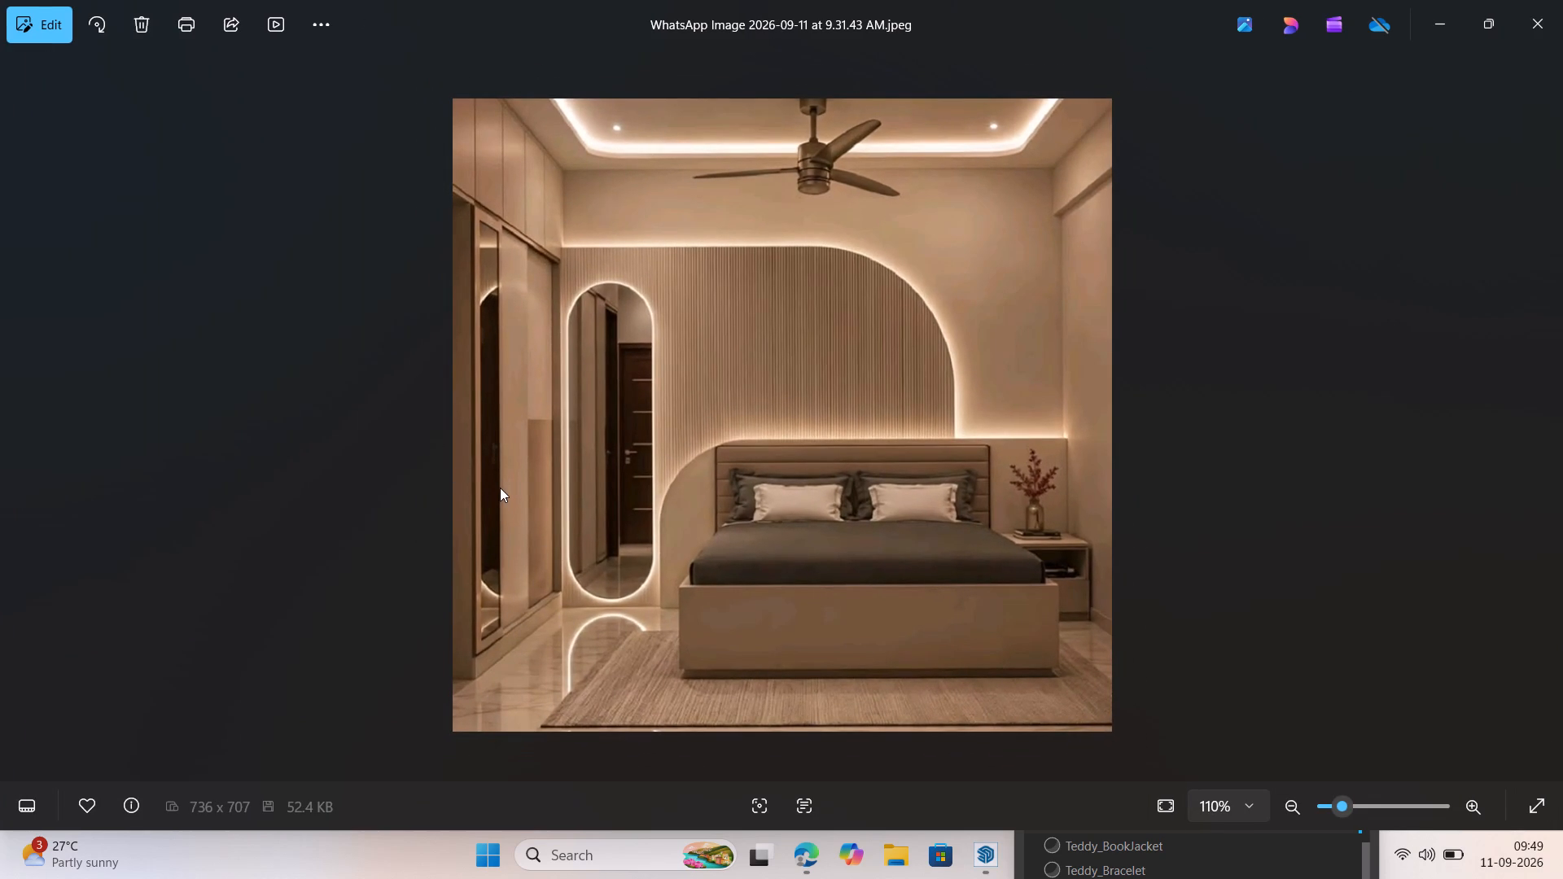
pyautogui.scroll(-2, 504, 476)
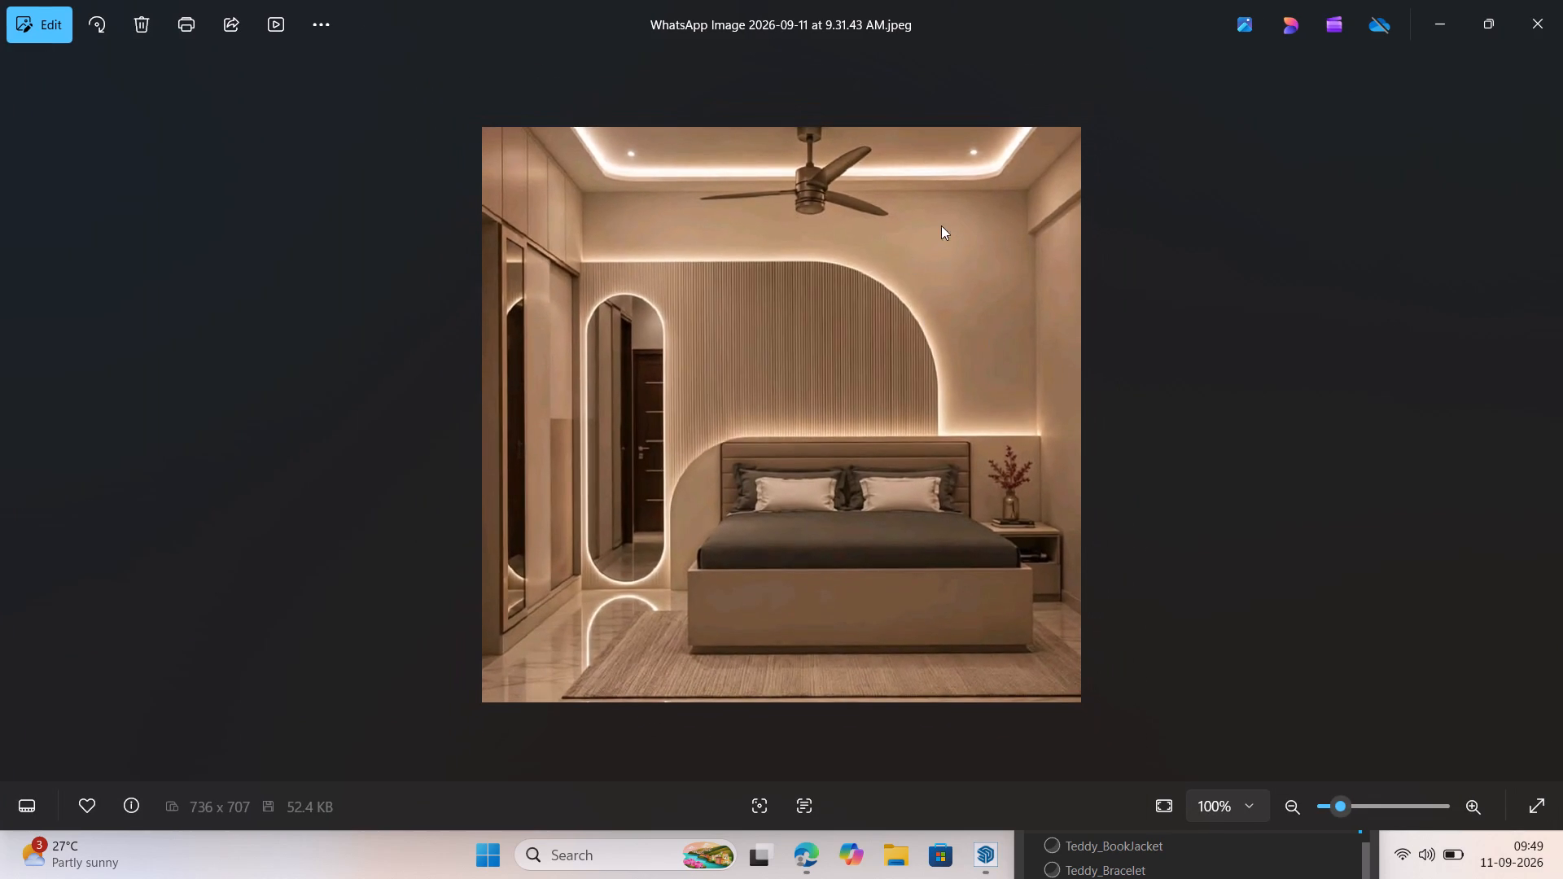
pyautogui.click(1446, 15)
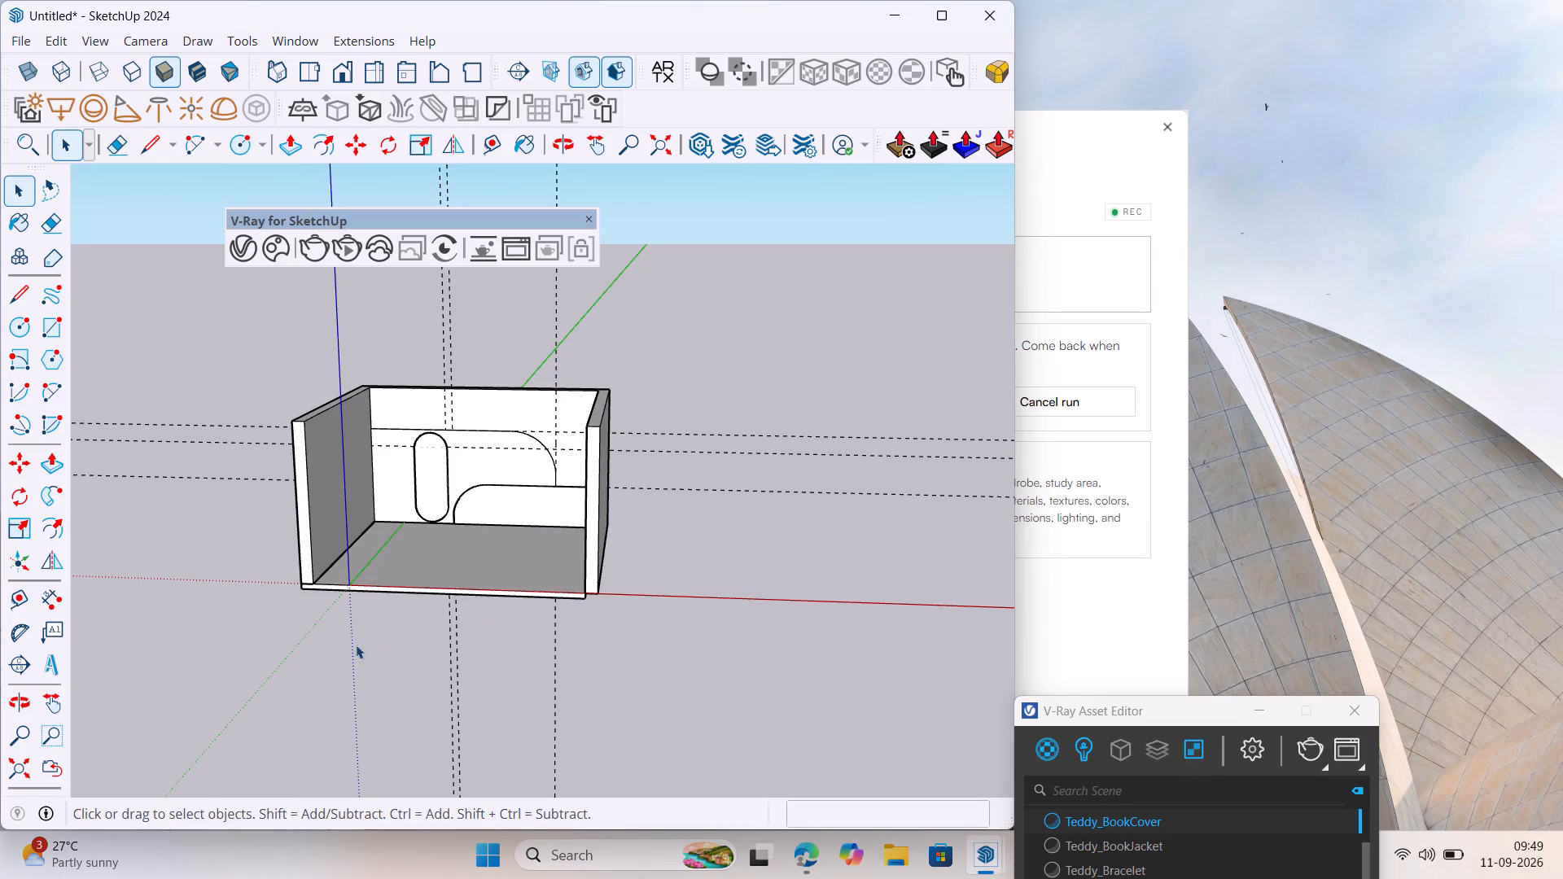
pyautogui.scroll(1, 371, 587)
pyautogui.moveTo(371, 587); pyautogui.dragTo(304, 582, button='middle')
pyautogui.scroll(2, 393, 536)
pyautogui.moveTo(394, 536); pyautogui.dragTo(335, 536, button='middle')
pyautogui.scroll(1, 387, 539)
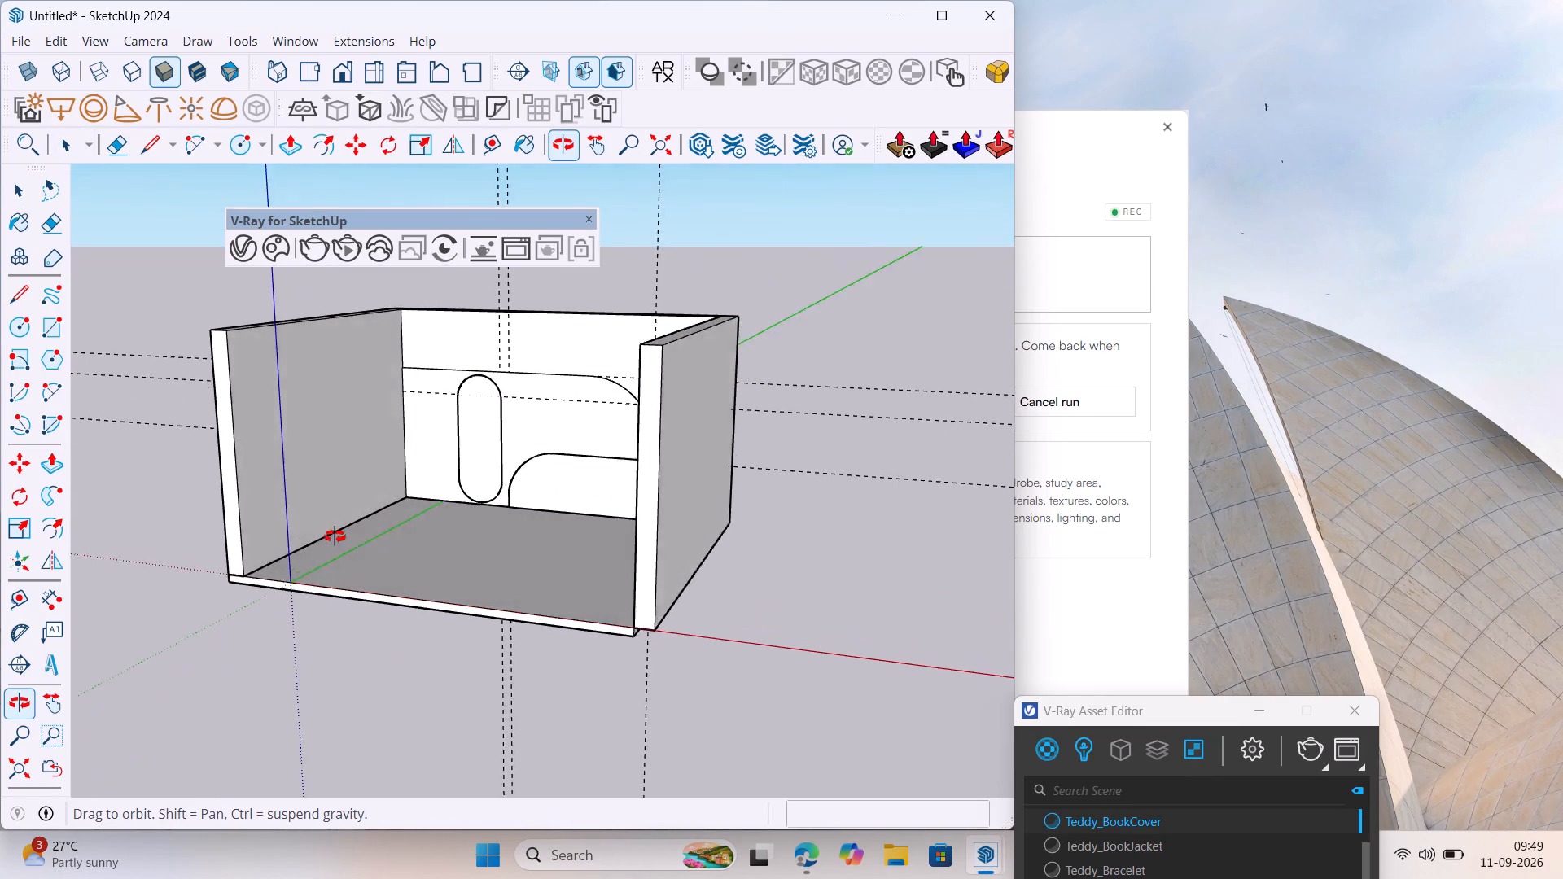
pyautogui.moveTo(335, 536); pyautogui.dragTo(251, 505, button='middle')
pyautogui.scroll(1, 356, 505)
pyautogui.moveTo(339, 524); pyautogui.dragTo(344, 562, button='middle')
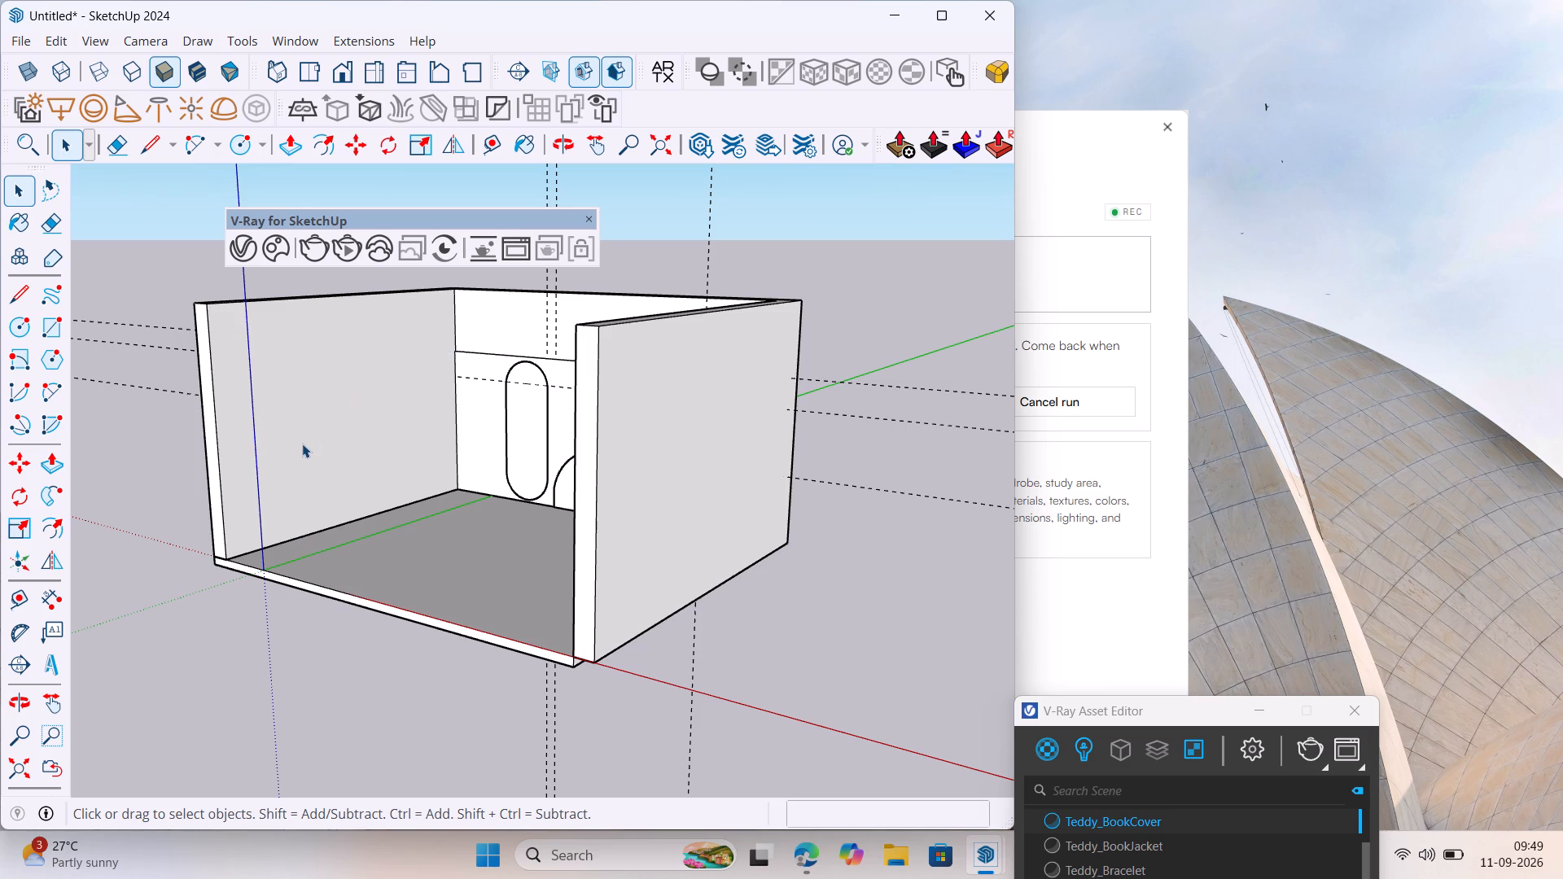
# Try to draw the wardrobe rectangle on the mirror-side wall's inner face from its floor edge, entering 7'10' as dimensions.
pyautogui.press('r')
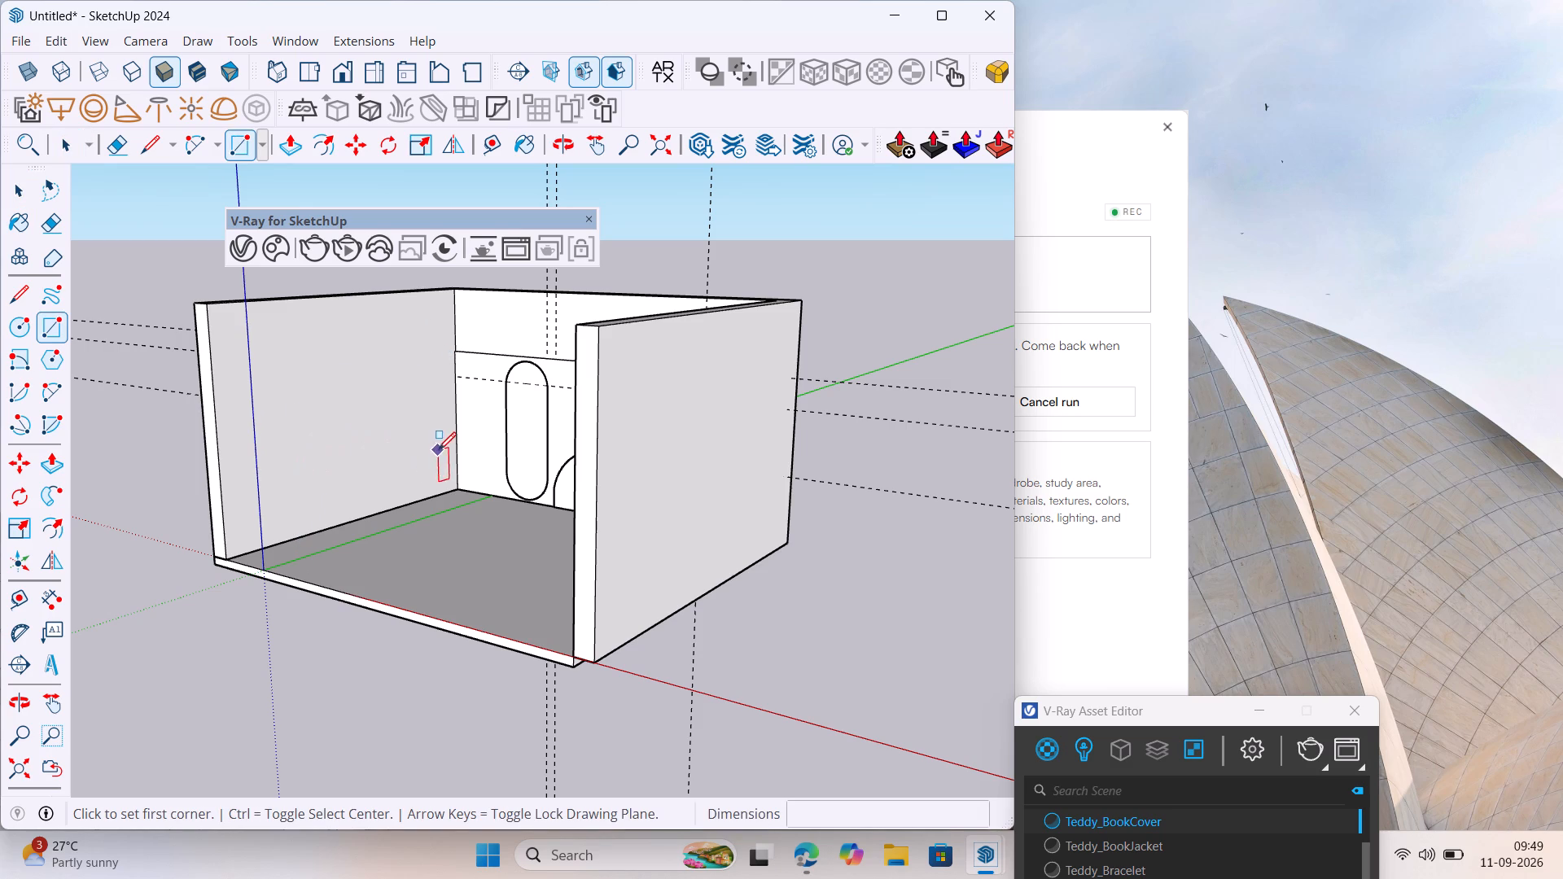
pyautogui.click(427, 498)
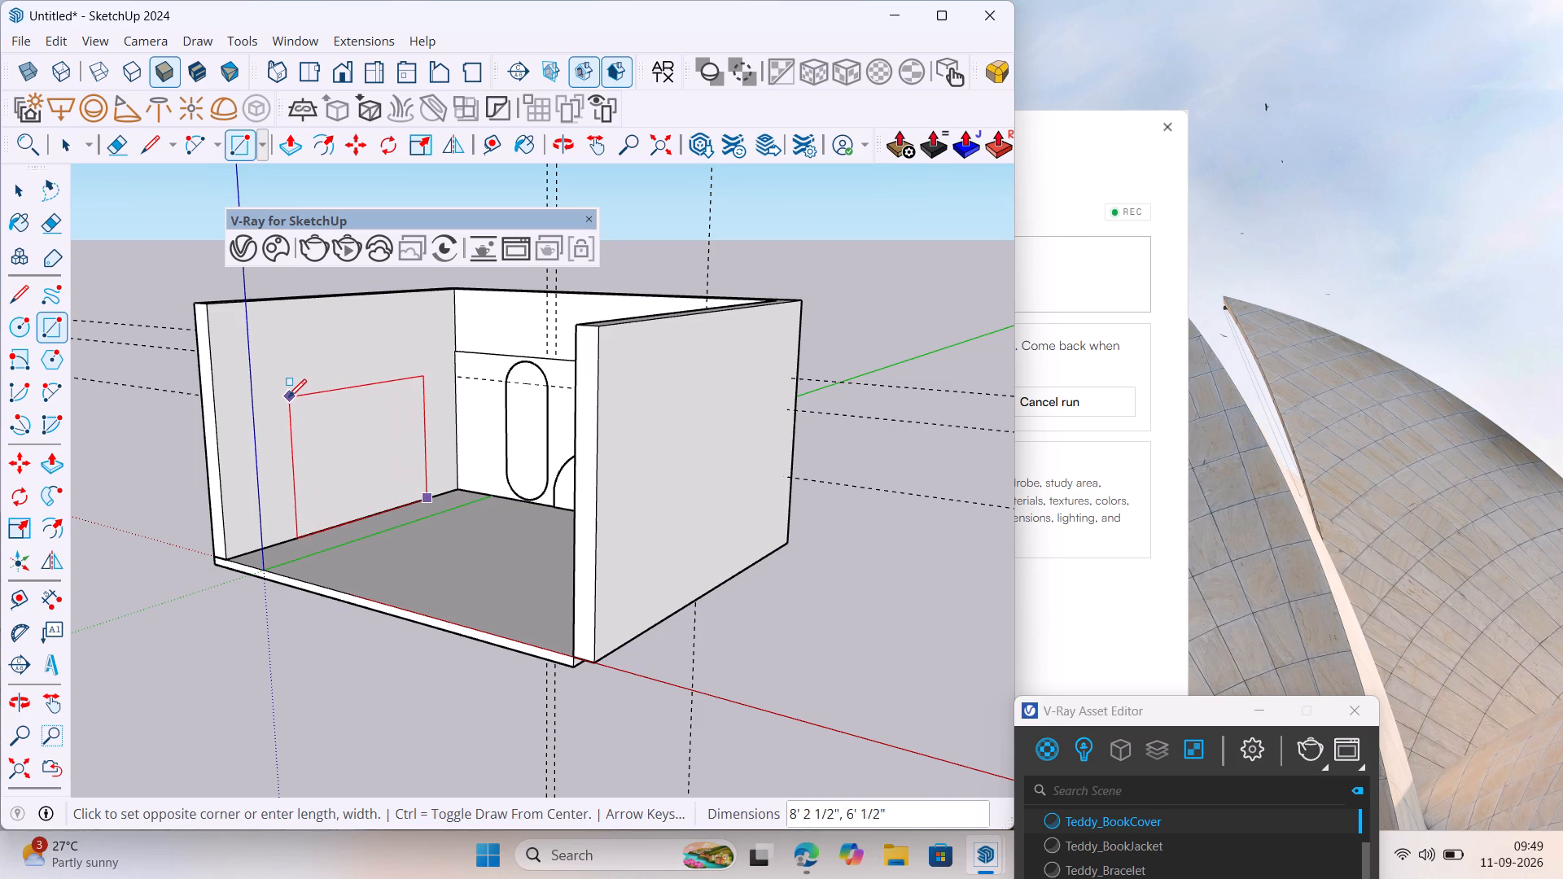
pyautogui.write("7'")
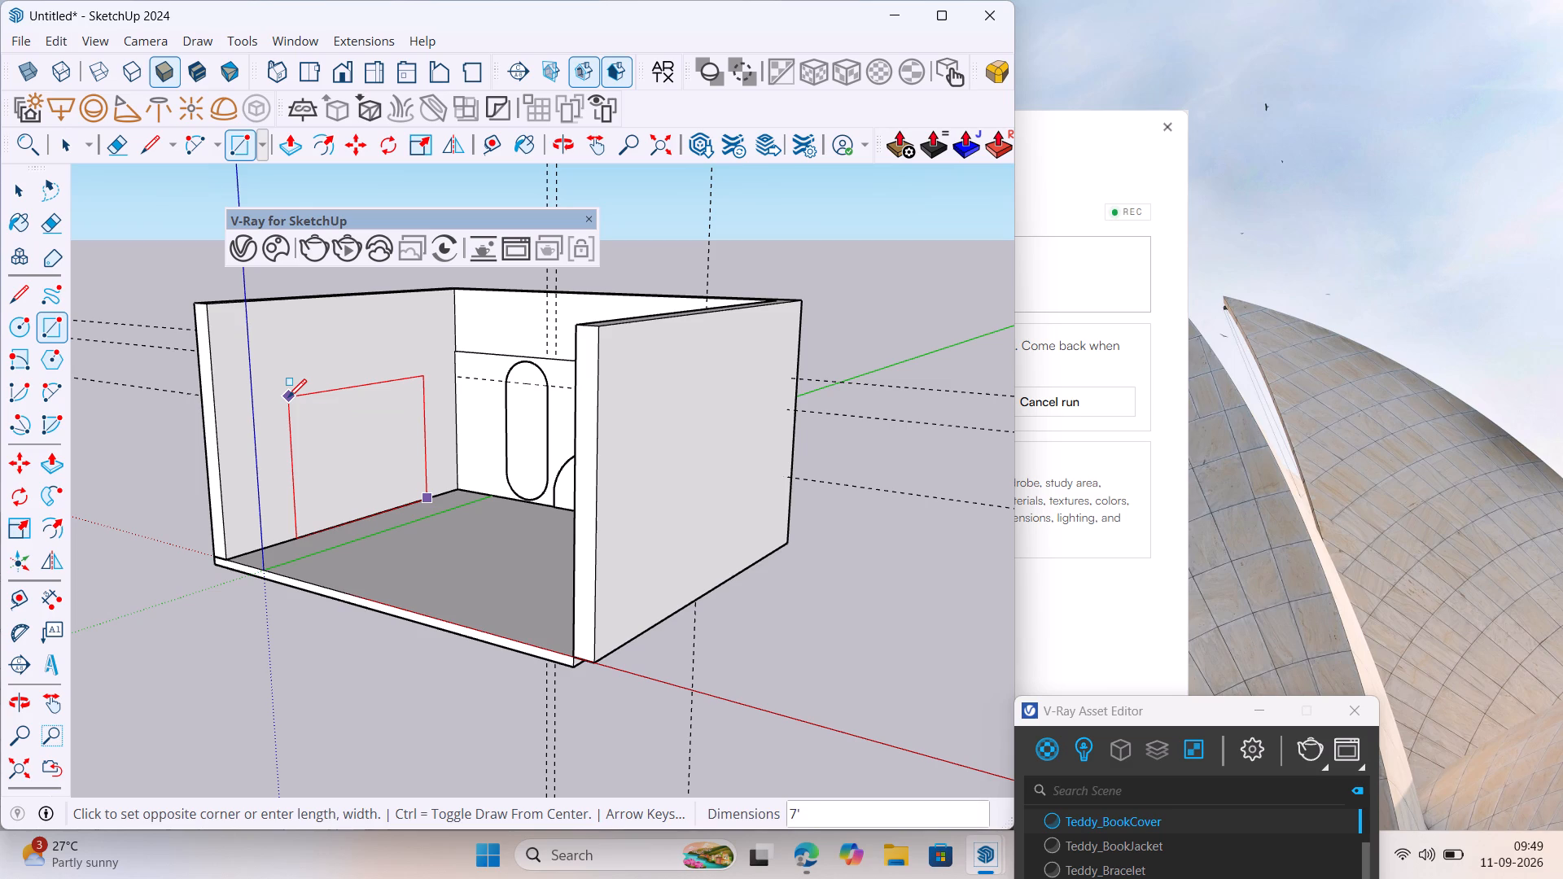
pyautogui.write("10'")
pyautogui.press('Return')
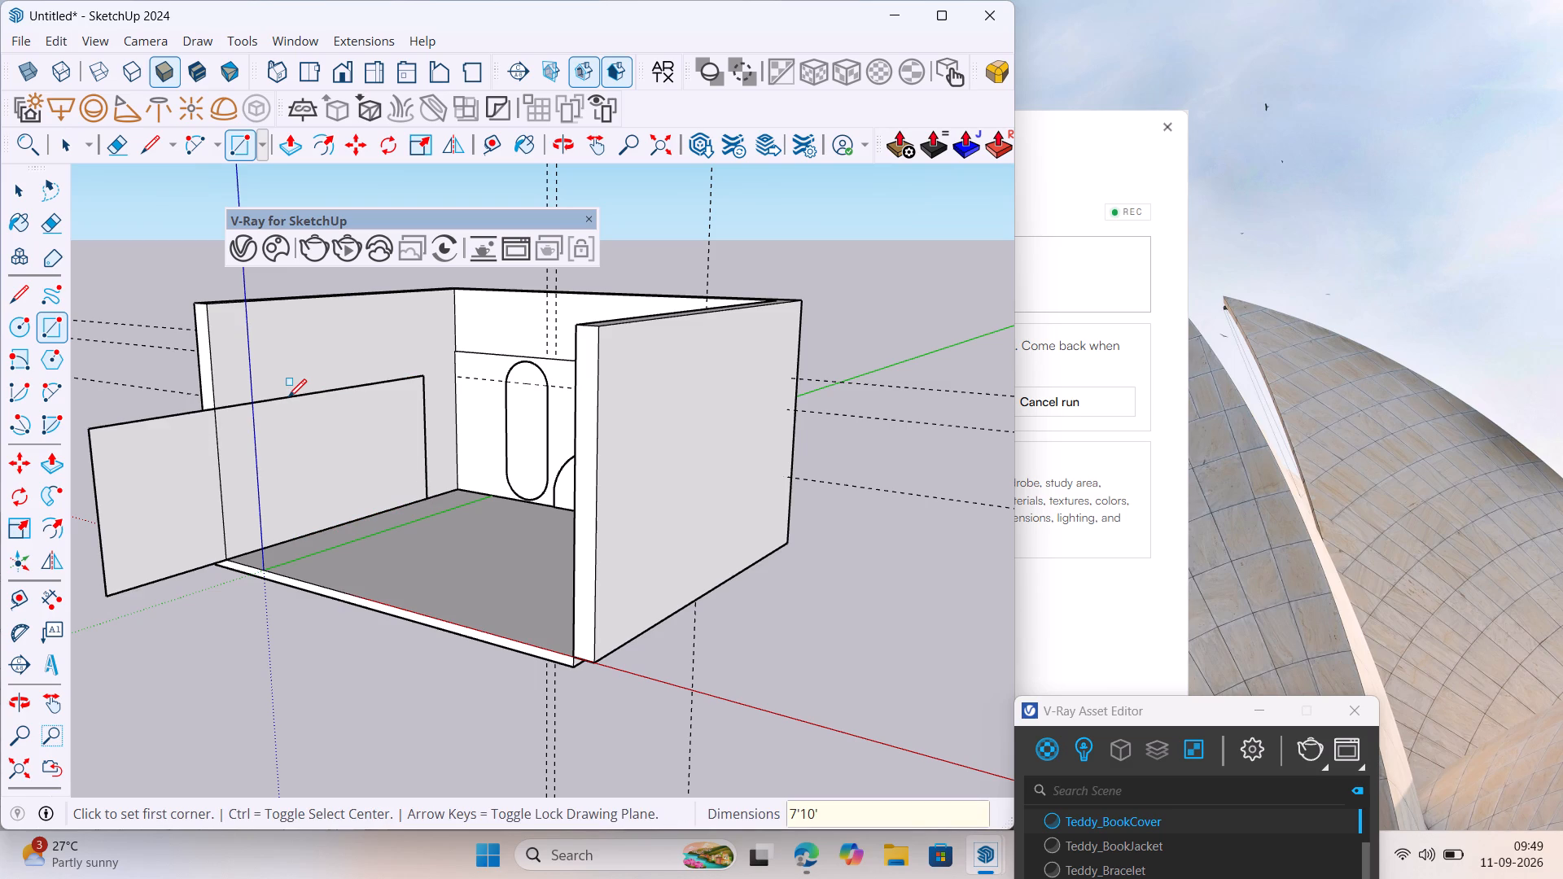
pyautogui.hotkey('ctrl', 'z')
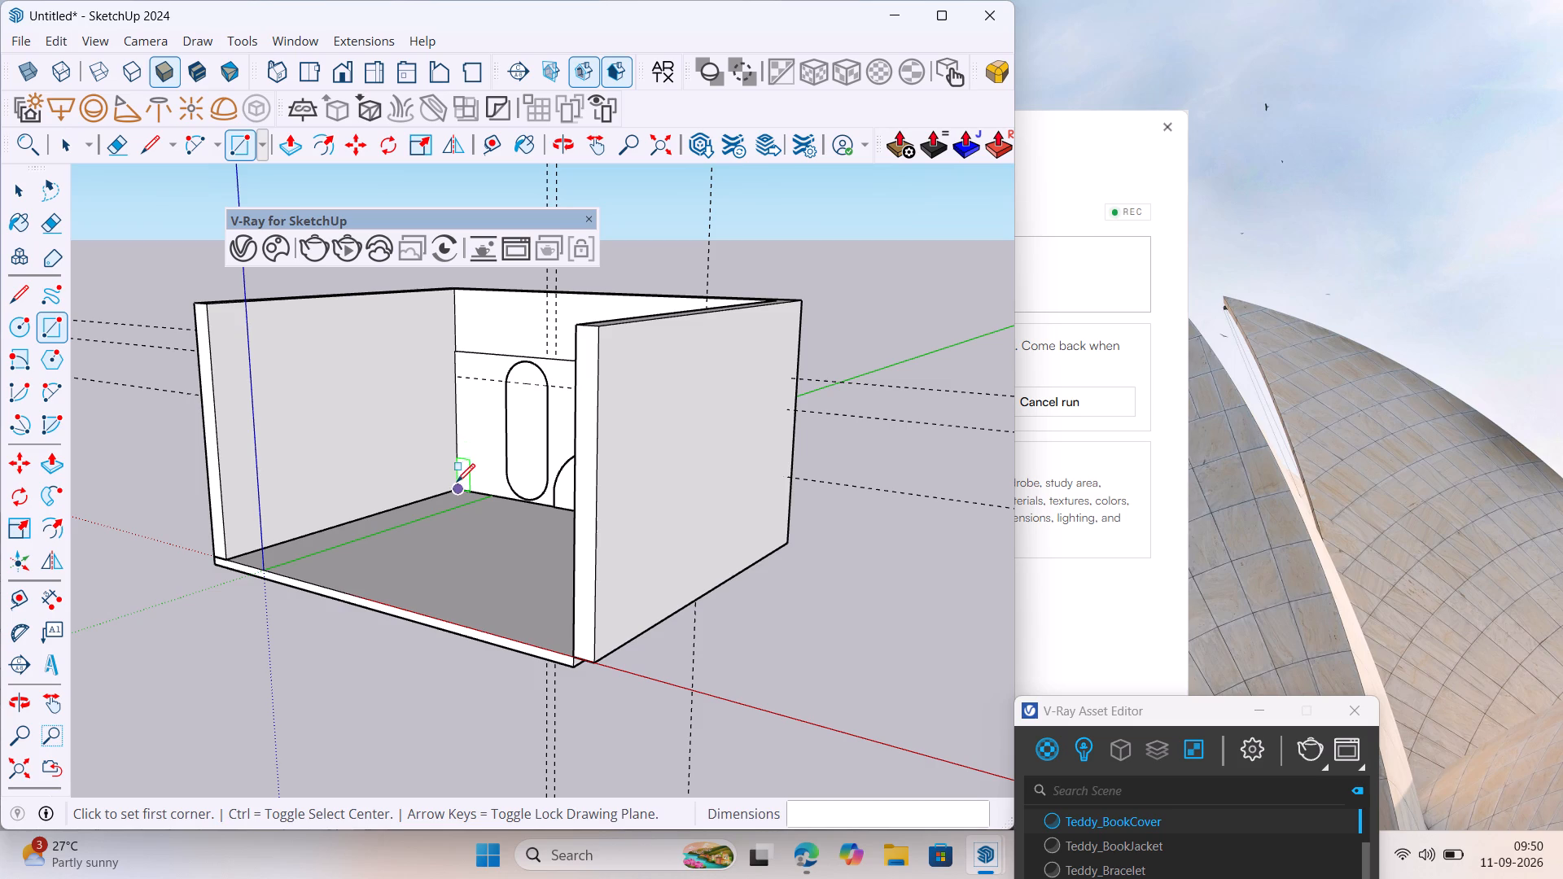
# Draw a rectangle 7' long by 8' high on the mirror-side wall's inner face, starting on the floor edge near the back wall.
pyautogui.click(436, 494)
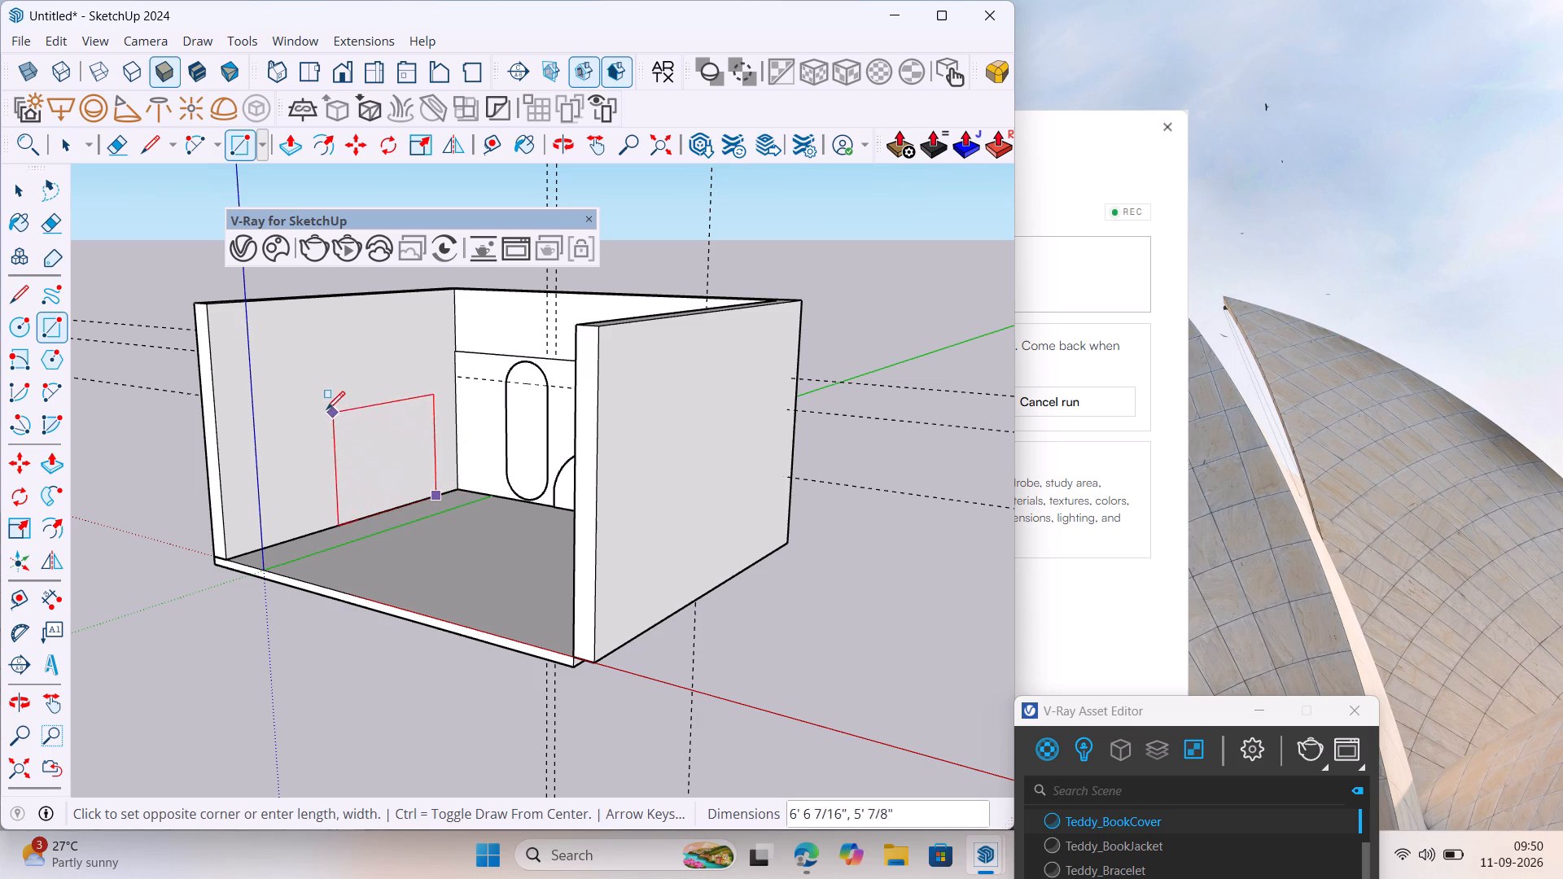
pyautogui.press('7')
pyautogui.press("'")
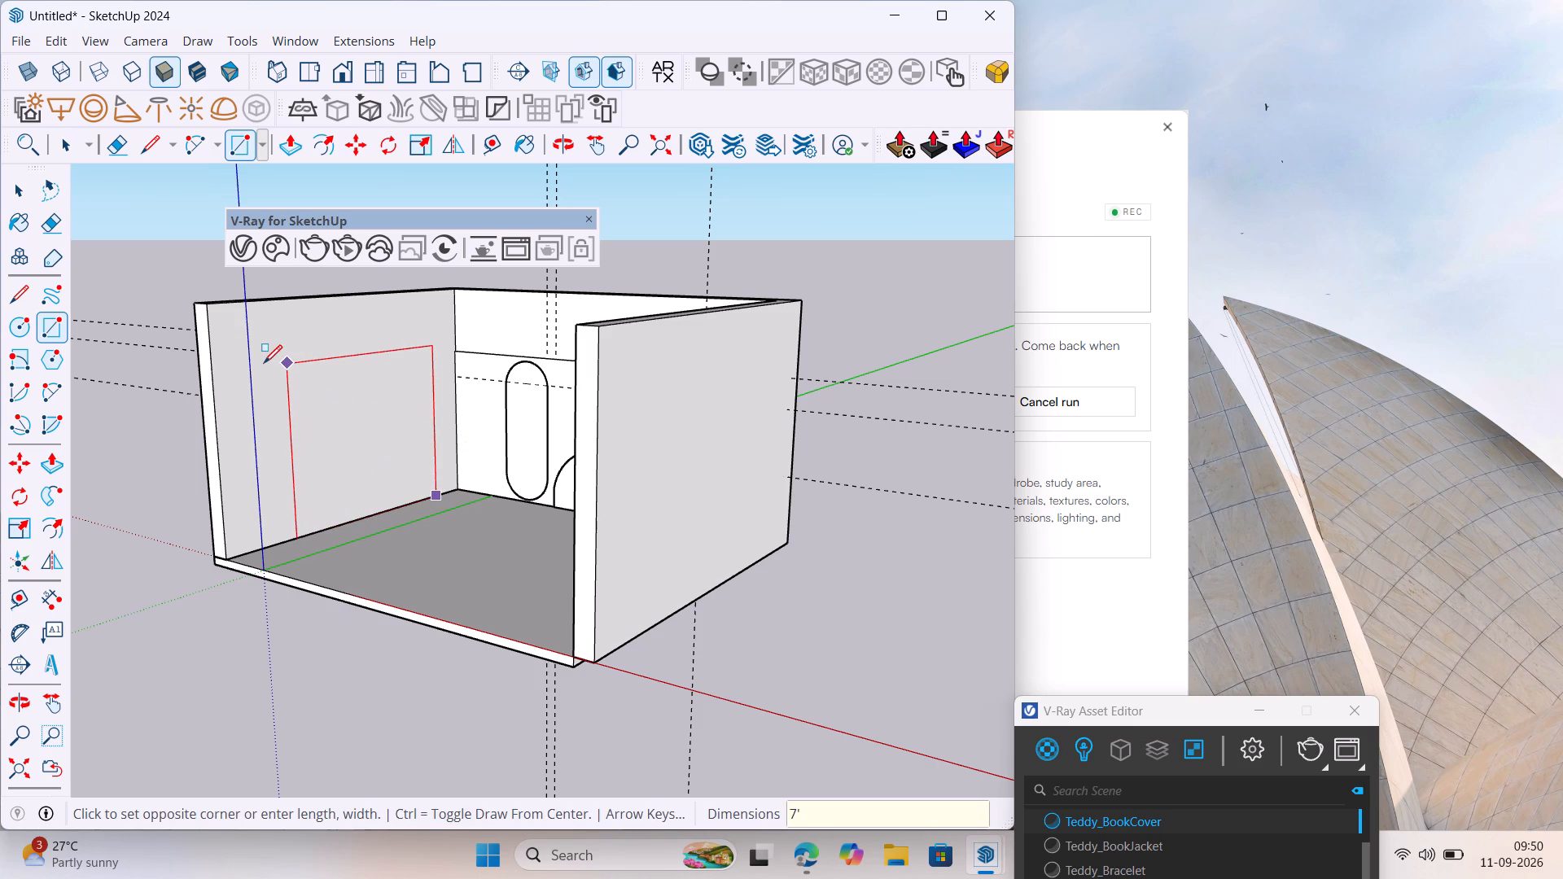
pyautogui.press(',')
pyautogui.write("8'")
pyautogui.press('Return')
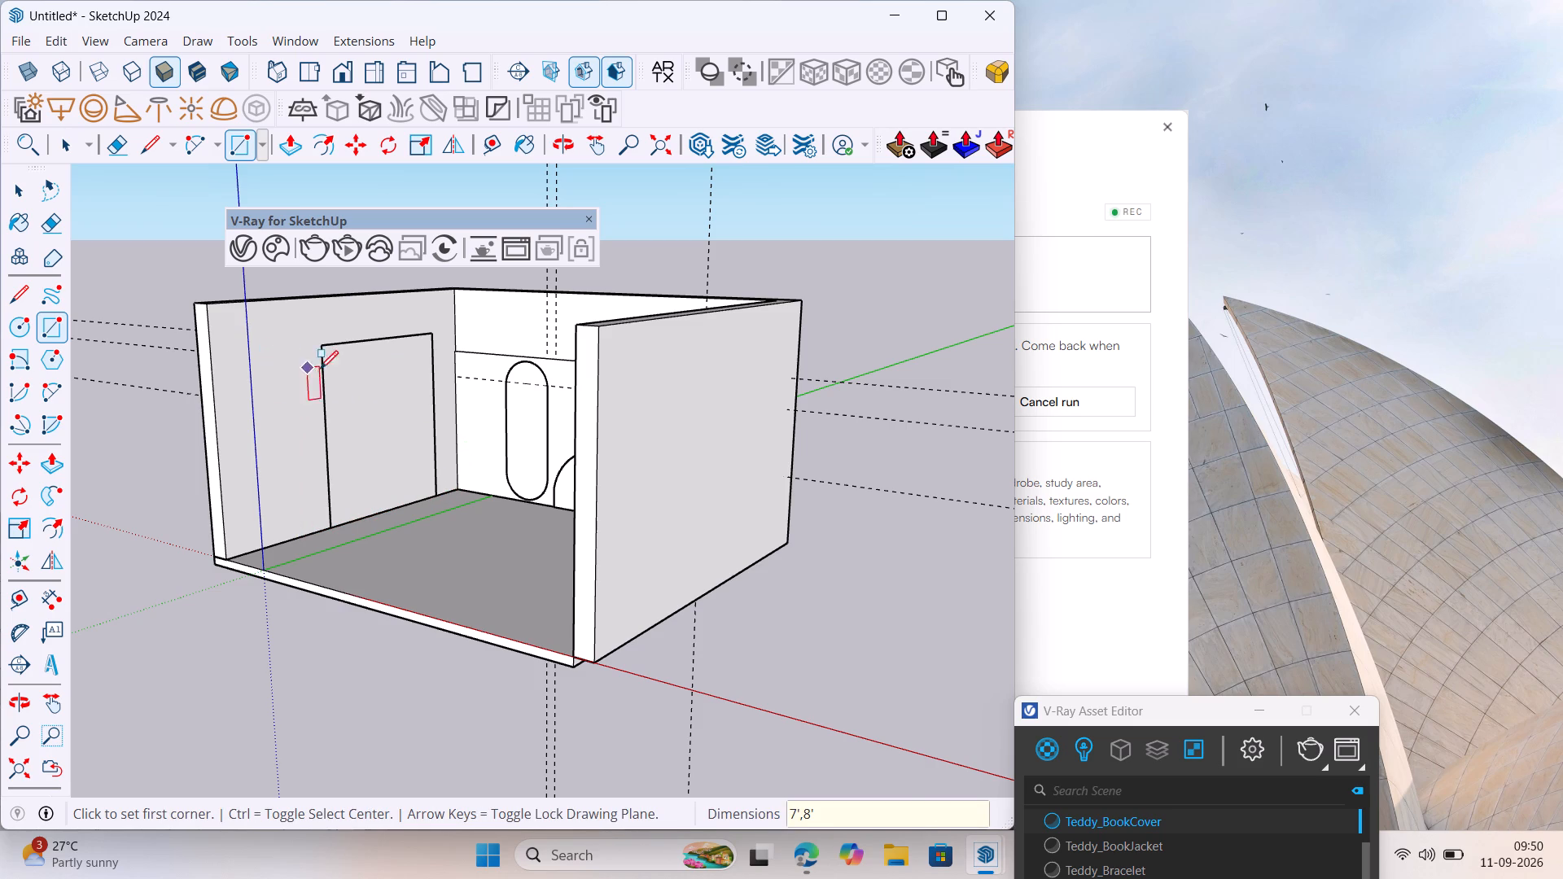
# Activate Offset for the new wardrobe rectangle on the side wall.
pyautogui.scroll(2, 373, 375)
pyautogui.moveTo(369, 378); pyautogui.dragTo(254, 365, button='middle')
pyautogui.scroll(1, 254, 365)
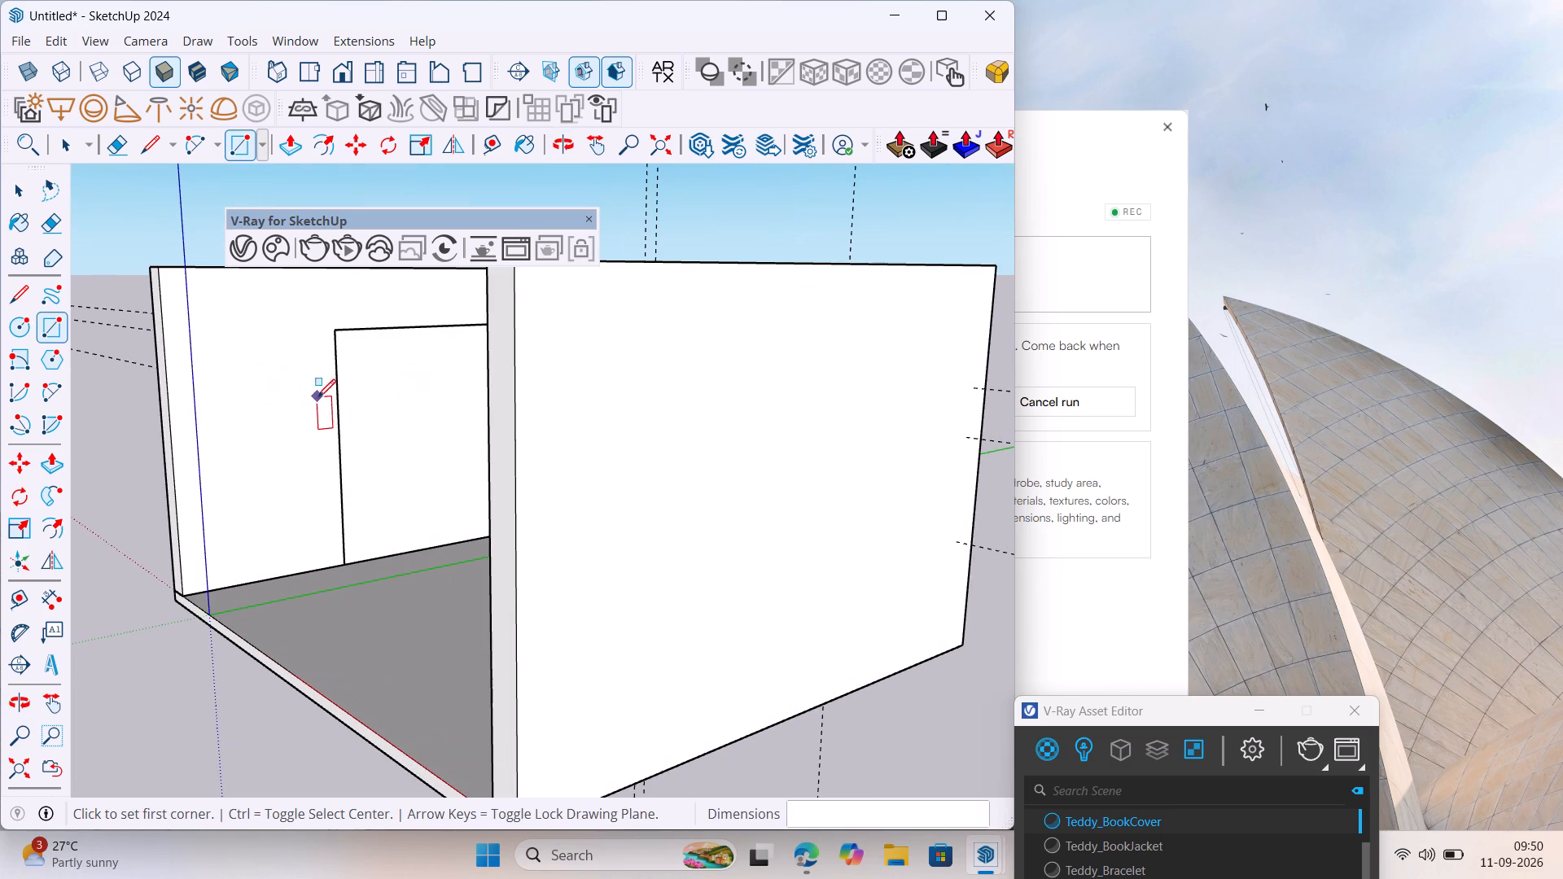
pyautogui.moveTo(325, 408); pyautogui.dragTo(359, 410, button='middle')
pyautogui.press('f')
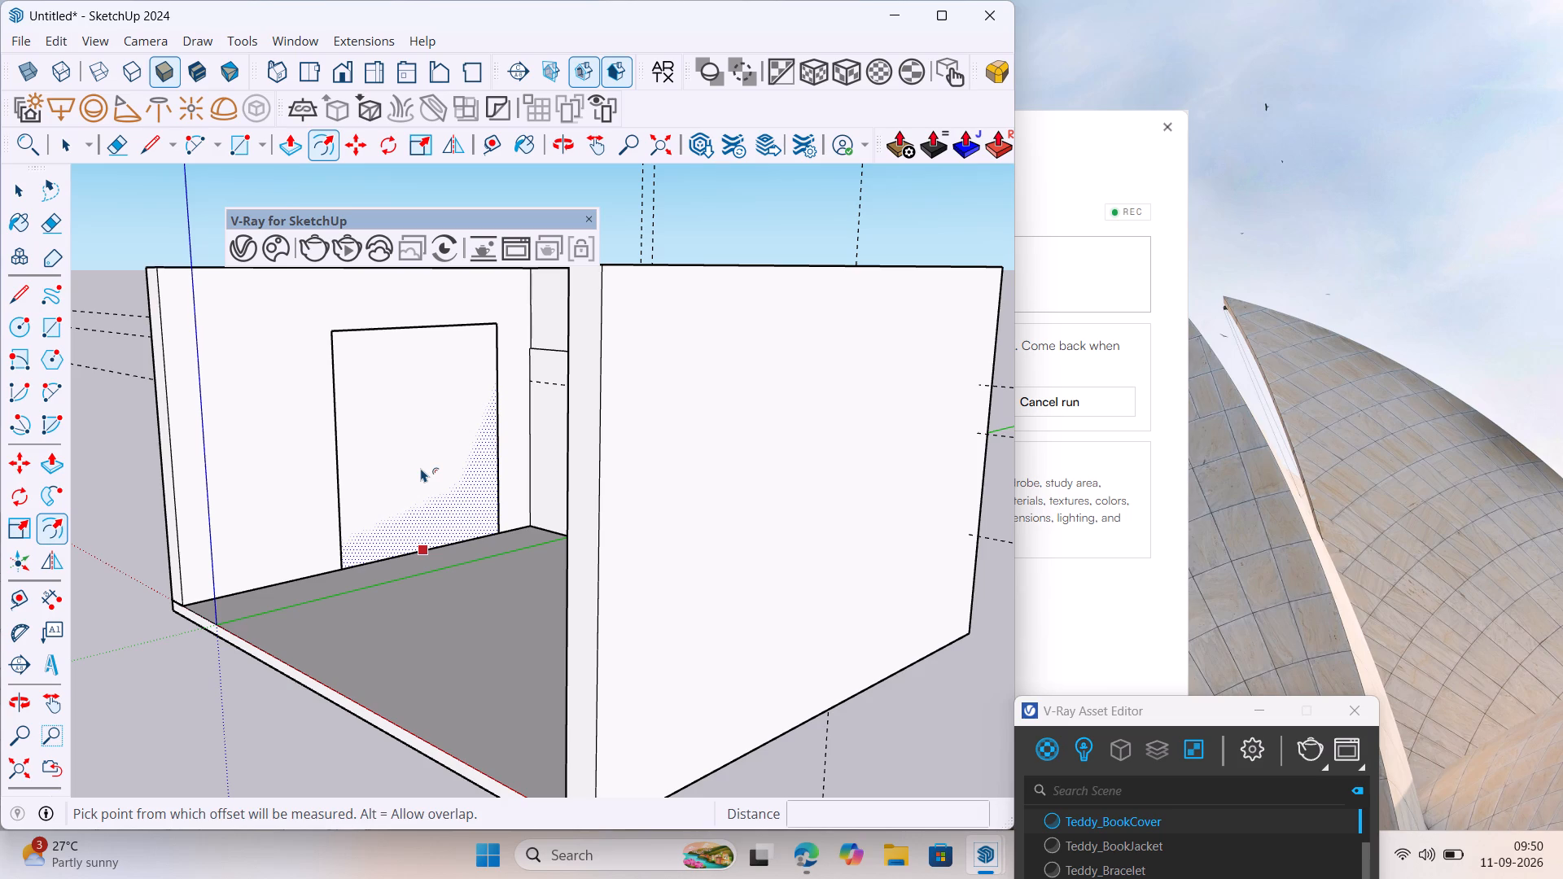
# Switch to Microsoft Edge, search the web for "skutting wardrob" in a new tab, and check the results.
pyautogui.moveTo(783, 878); pyautogui.dragTo(799, 865)
pyautogui.click(799, 865)
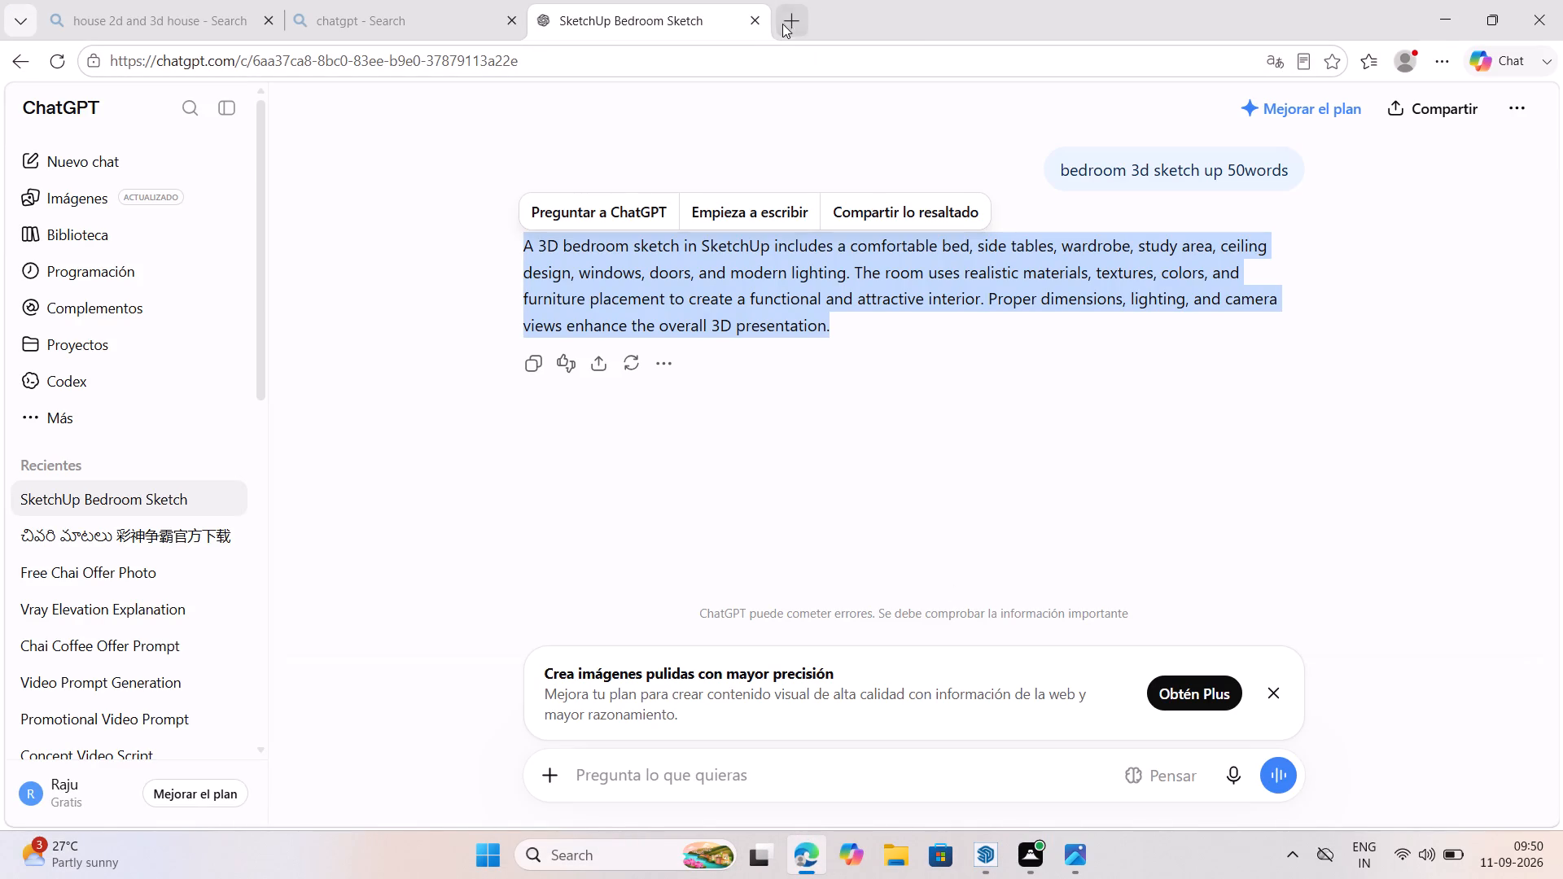
pyautogui.click(783, 20)
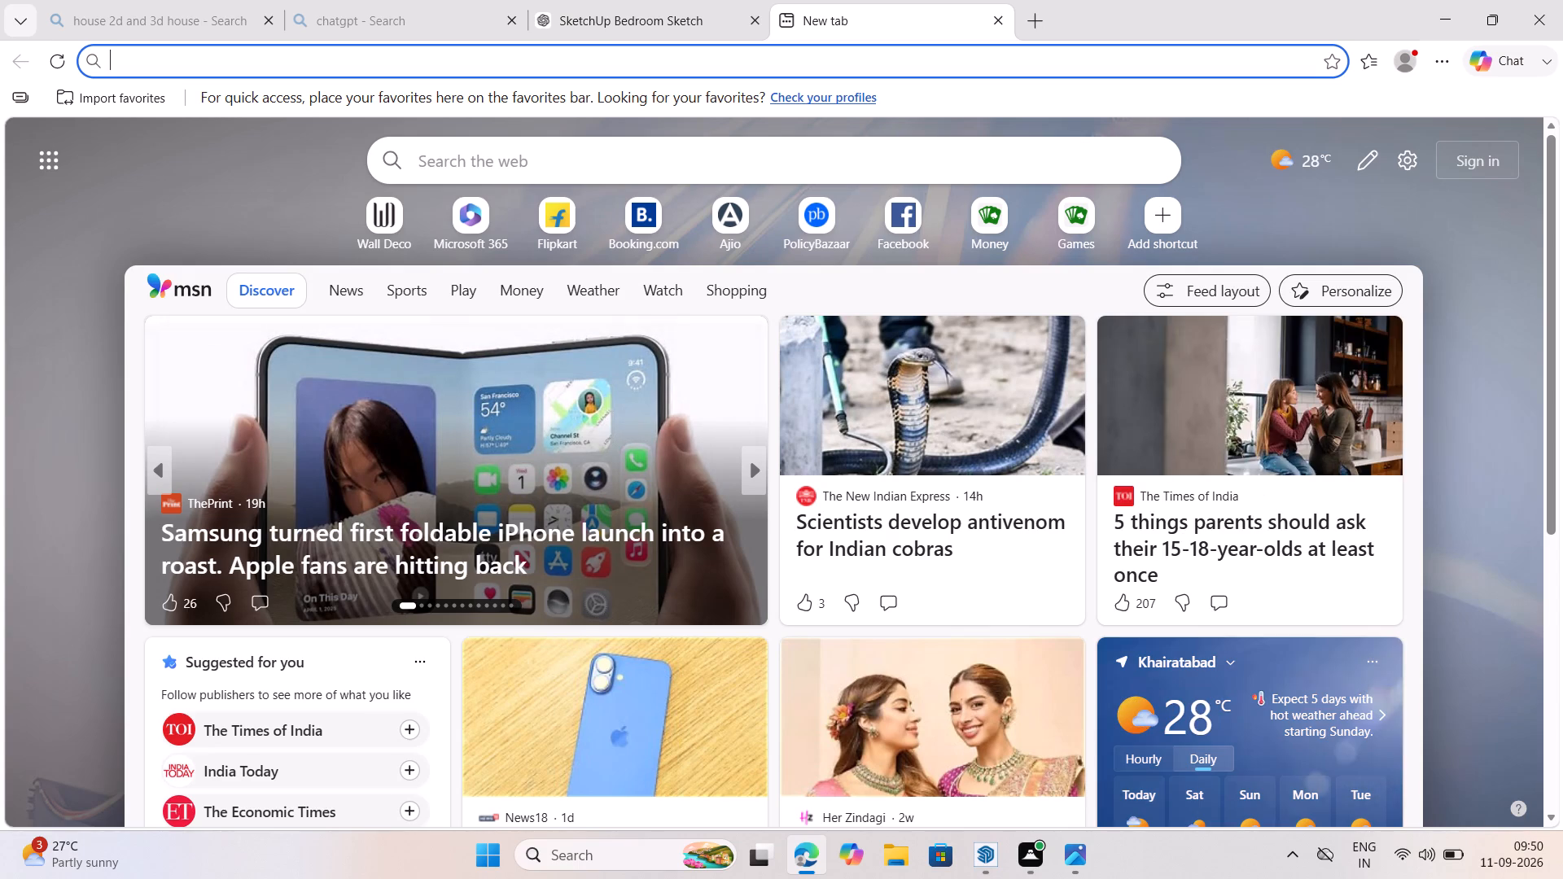
pyautogui.press('s')
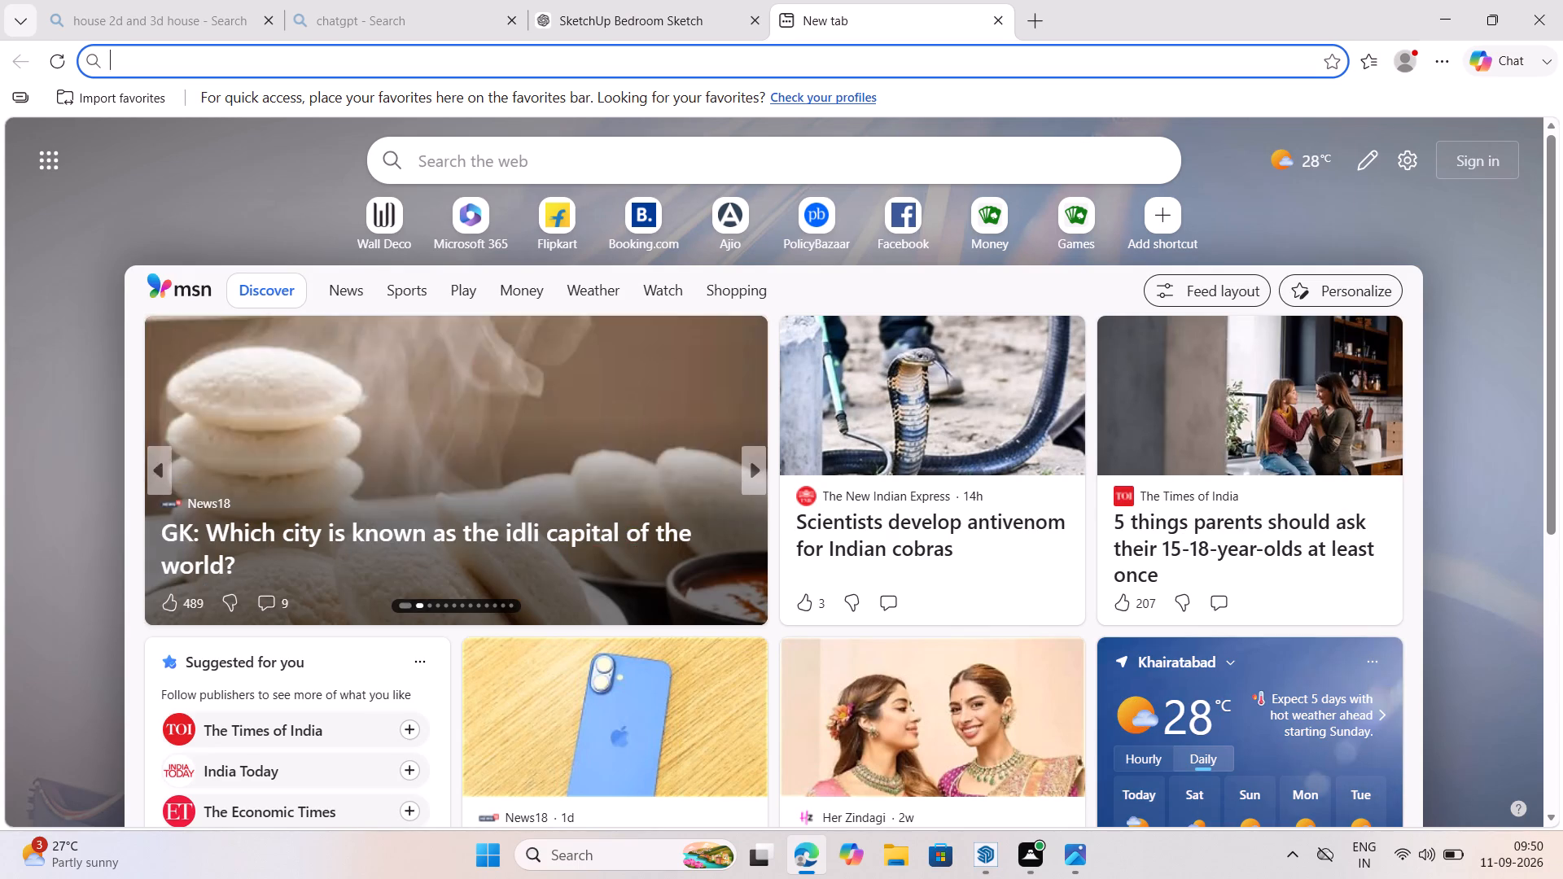
pyautogui.write('kutting')
pyautogui.press('space')
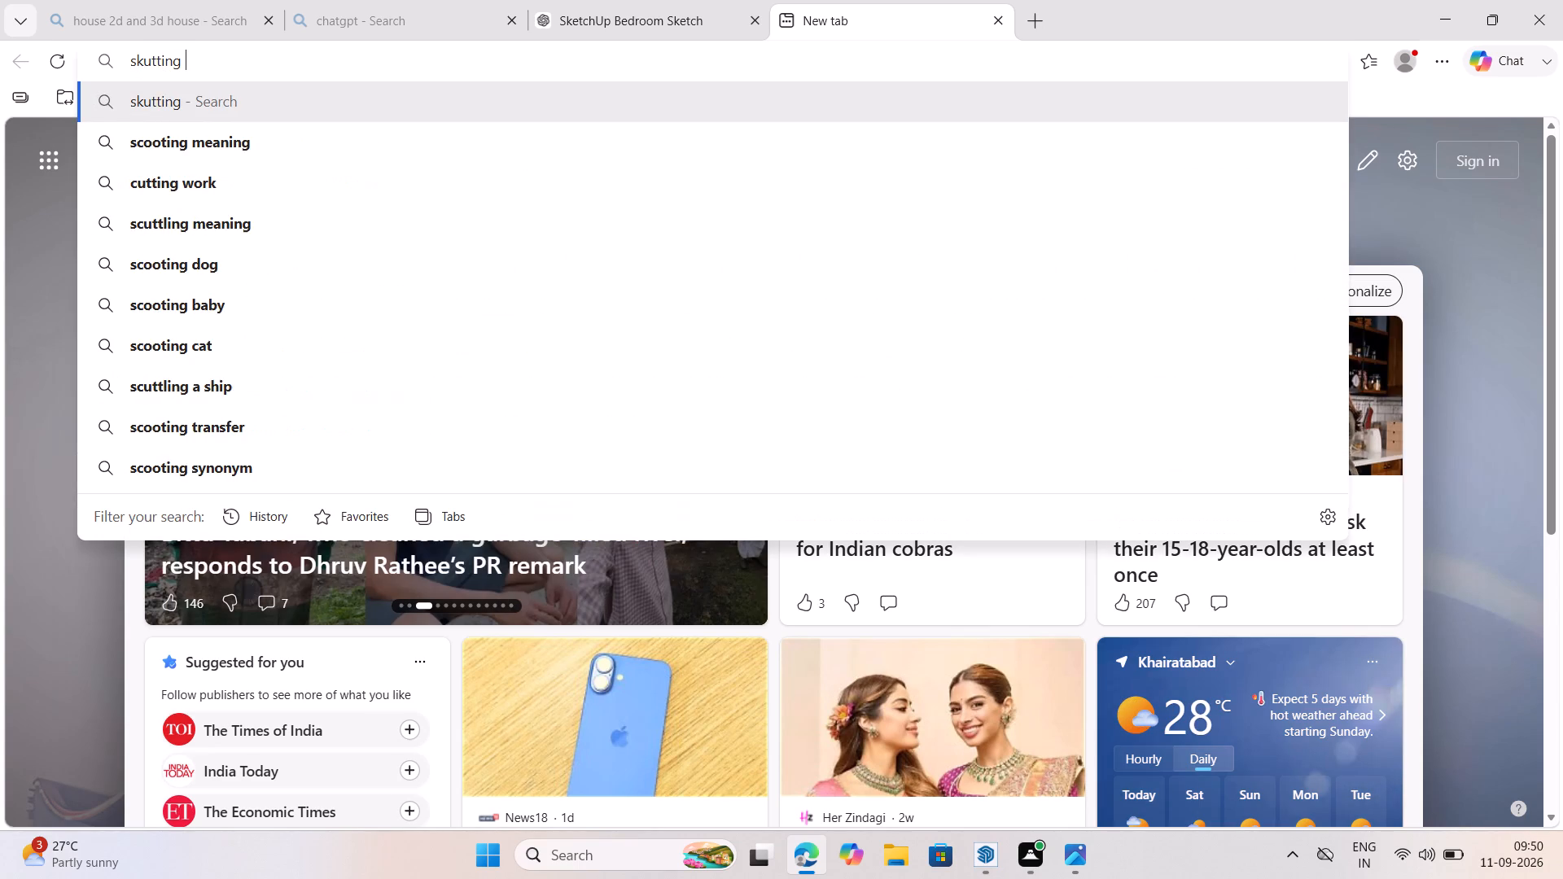
pyautogui.write('war')
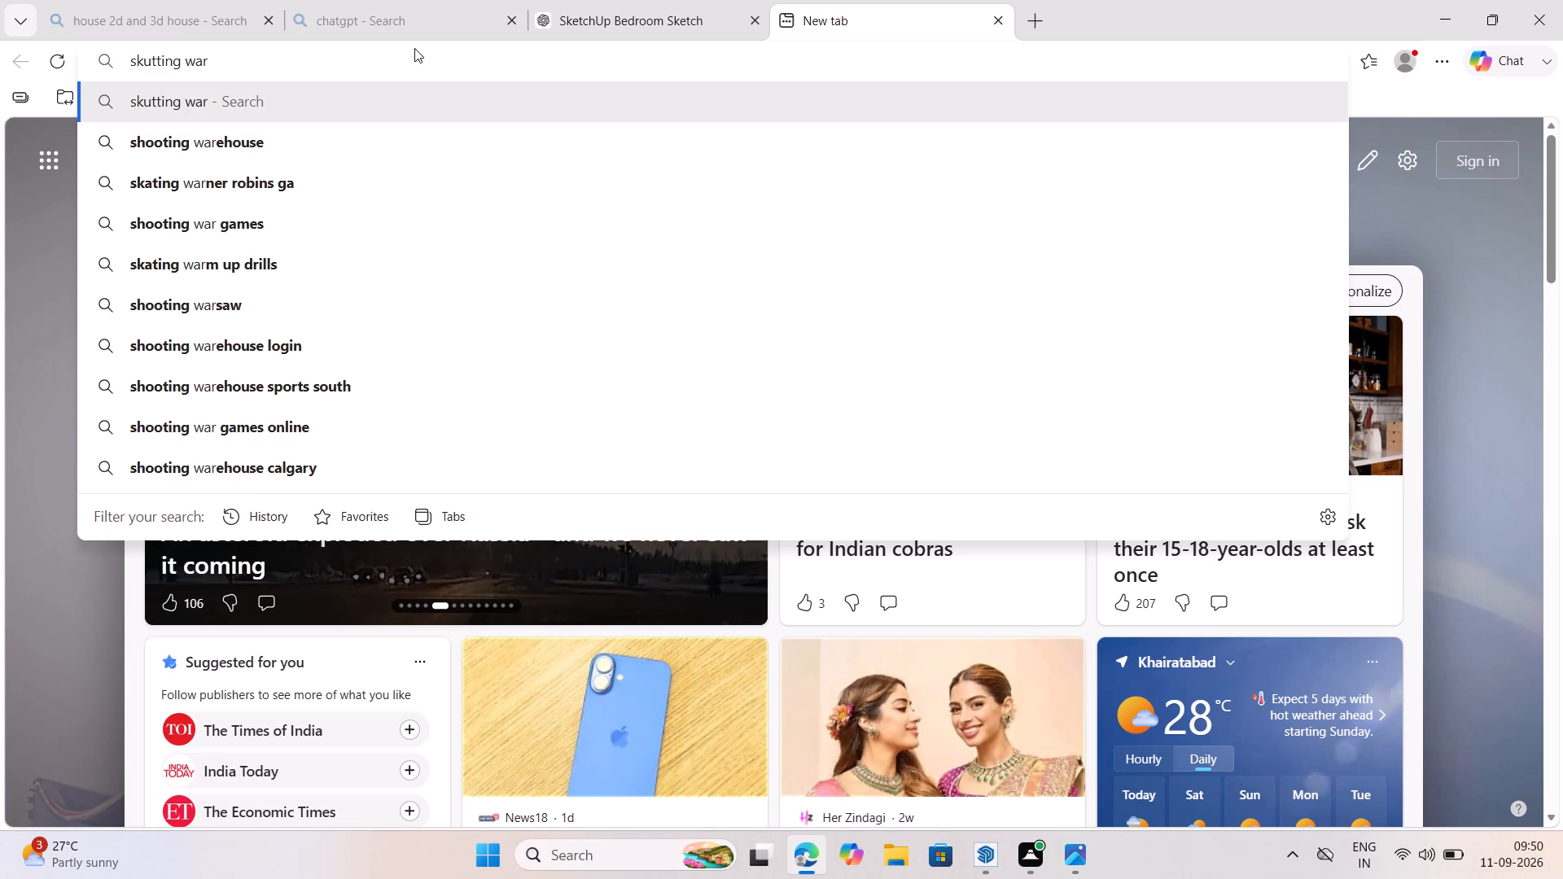
pyautogui.write('drob')
pyautogui.press('Return')
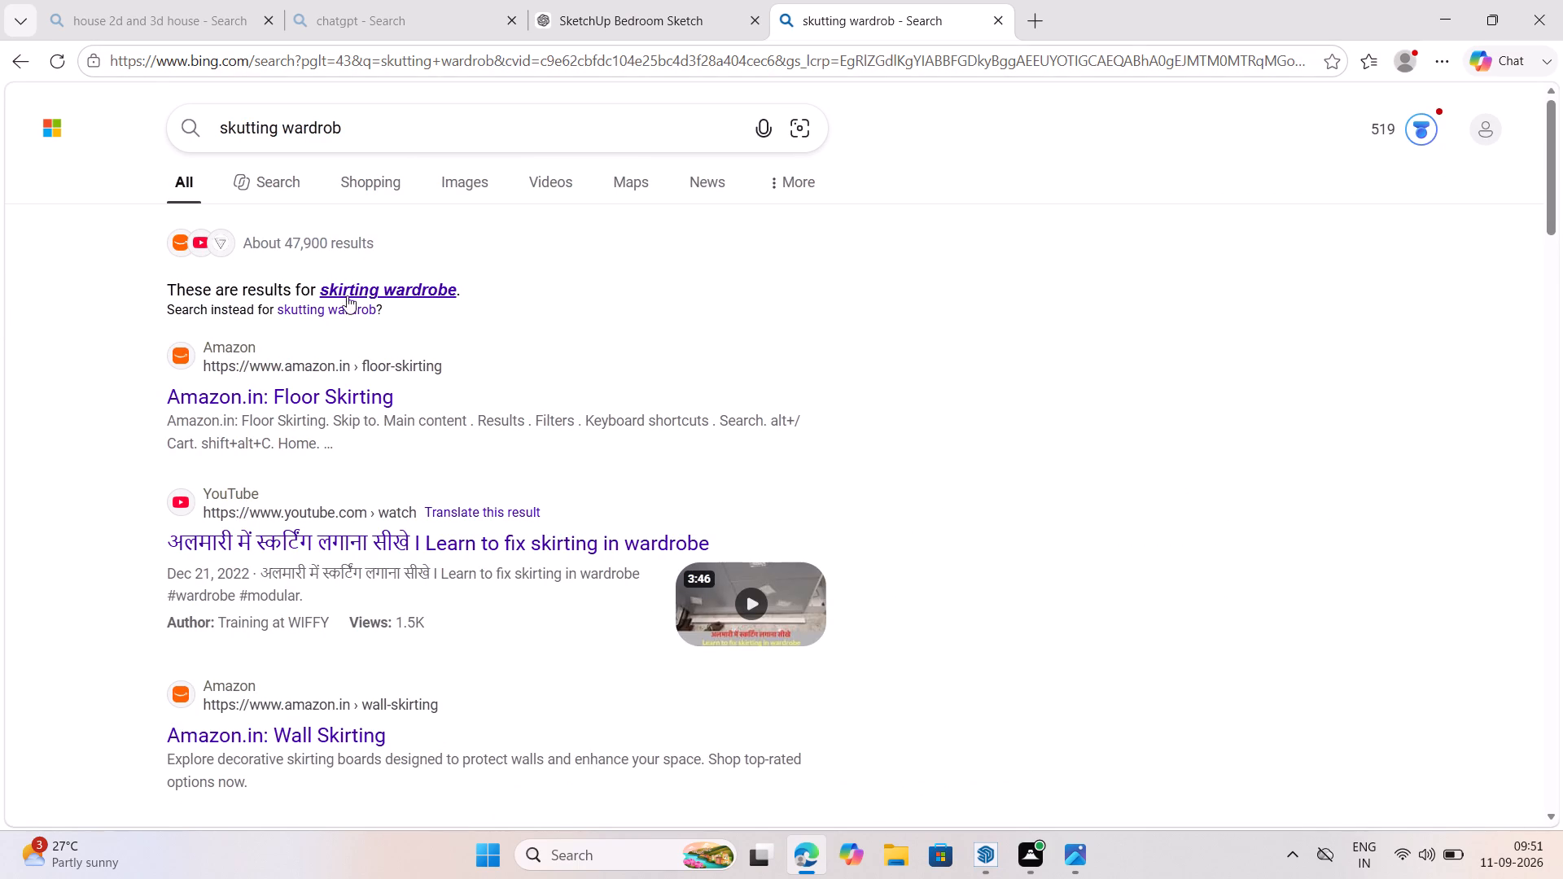
pyautogui.click(267, 194)
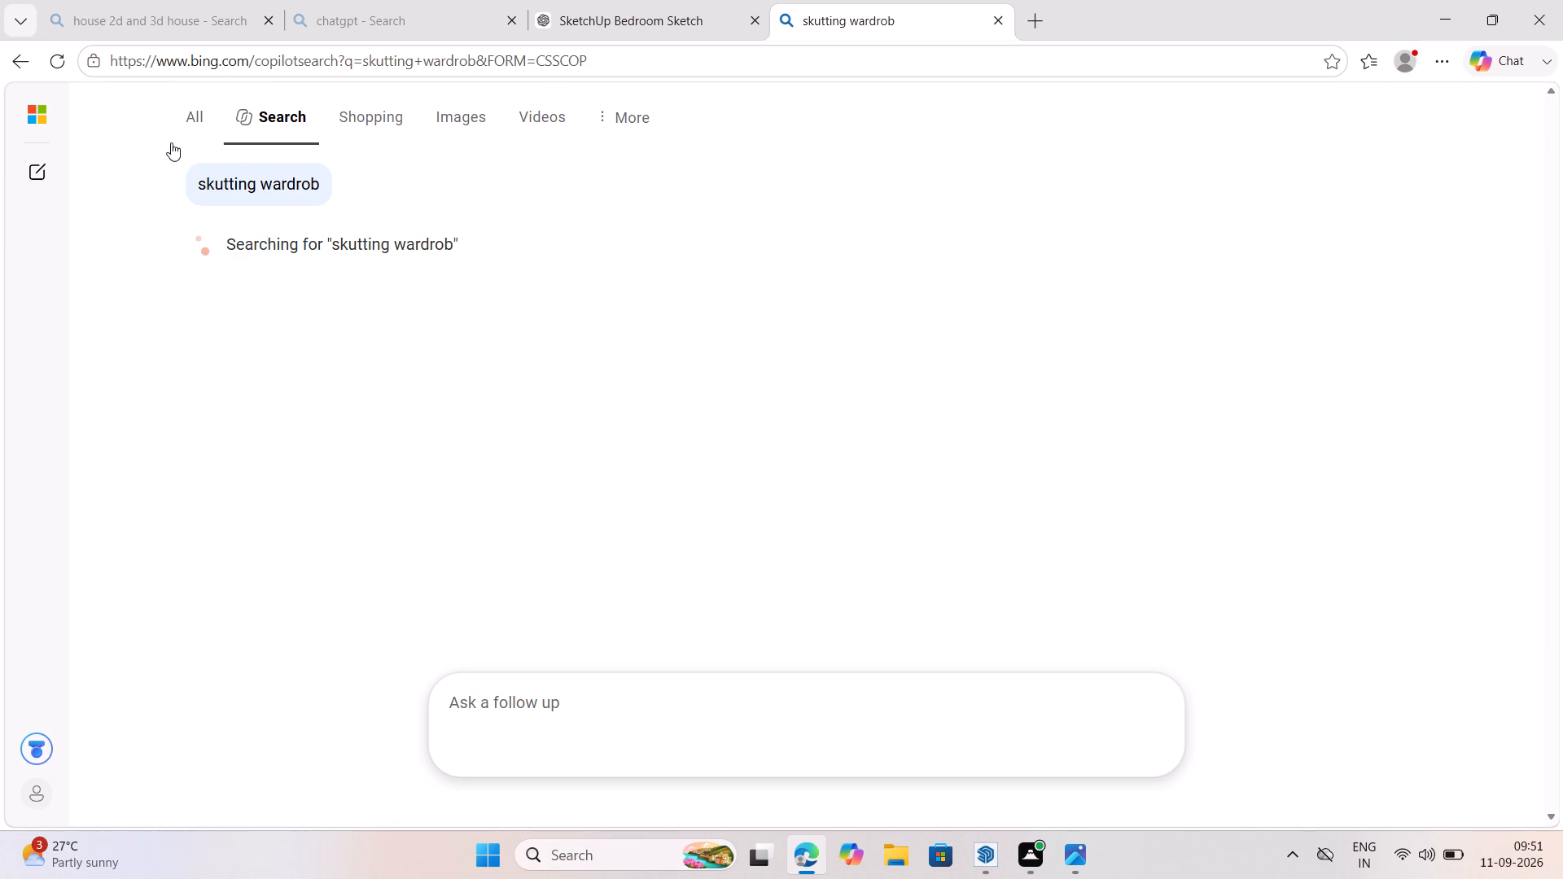
pyautogui.click(26, 63)
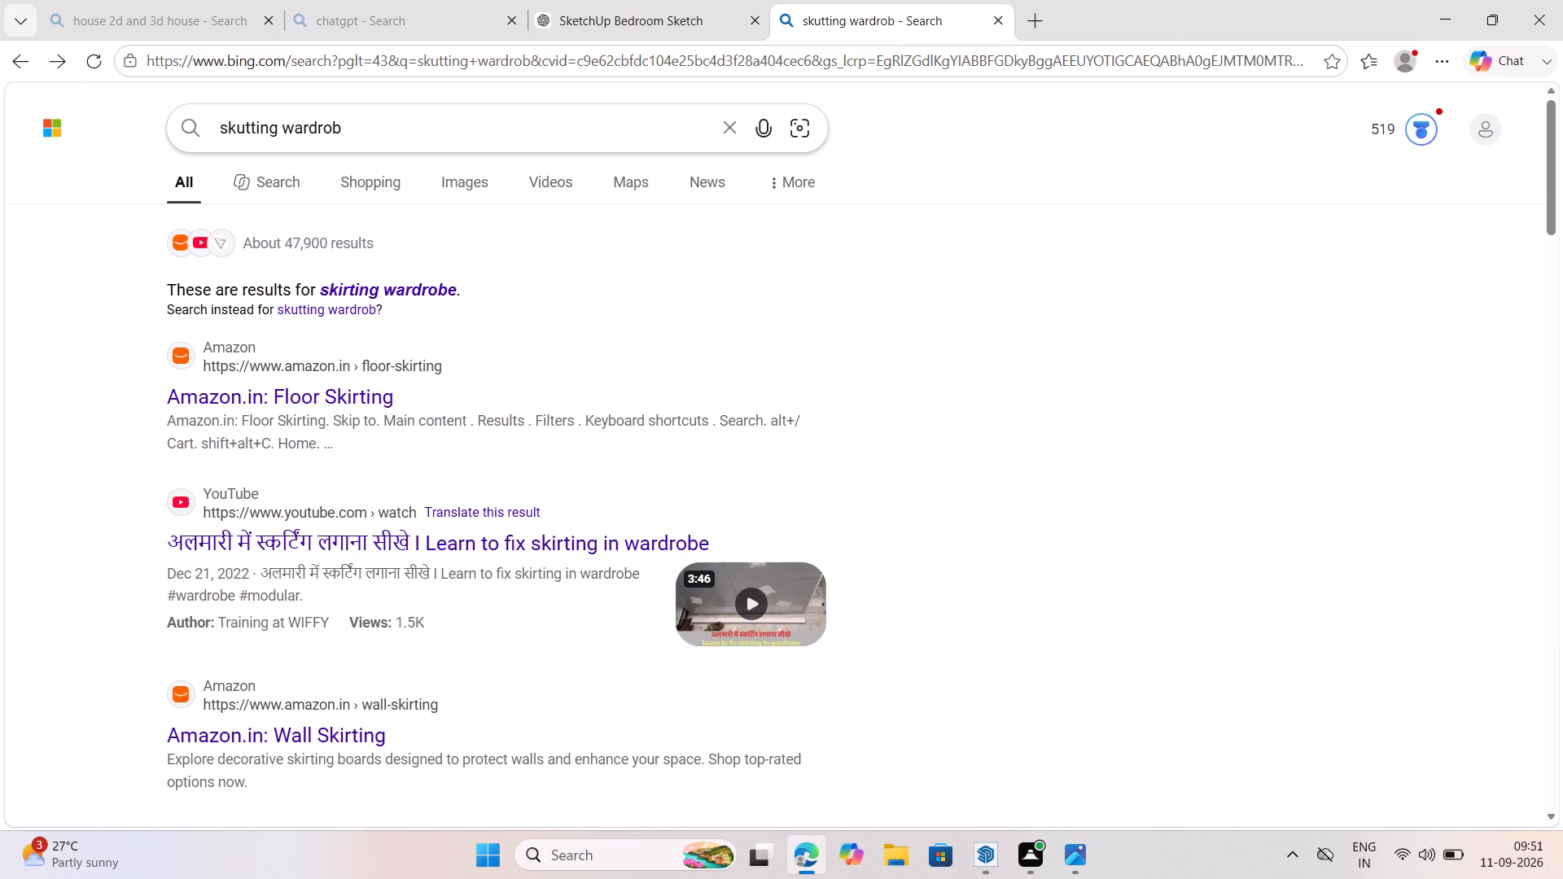
# Refine the web search to "skutting wardrobe bedroom".
pyautogui.click(413, 142)
pyautogui.press('space')
pyautogui.write('b')
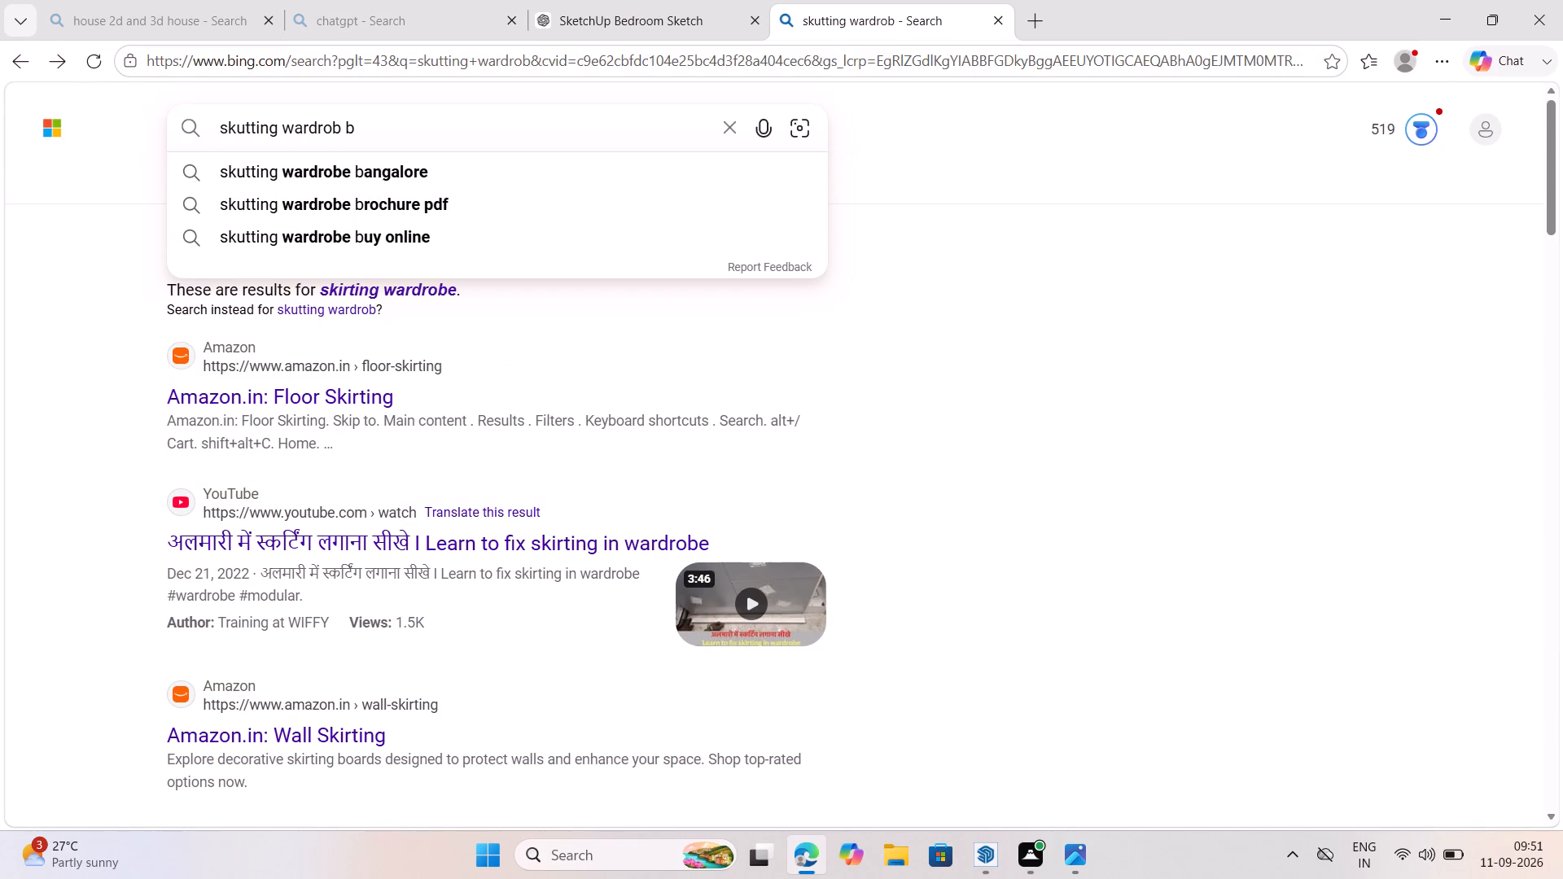
pyautogui.write('ed')
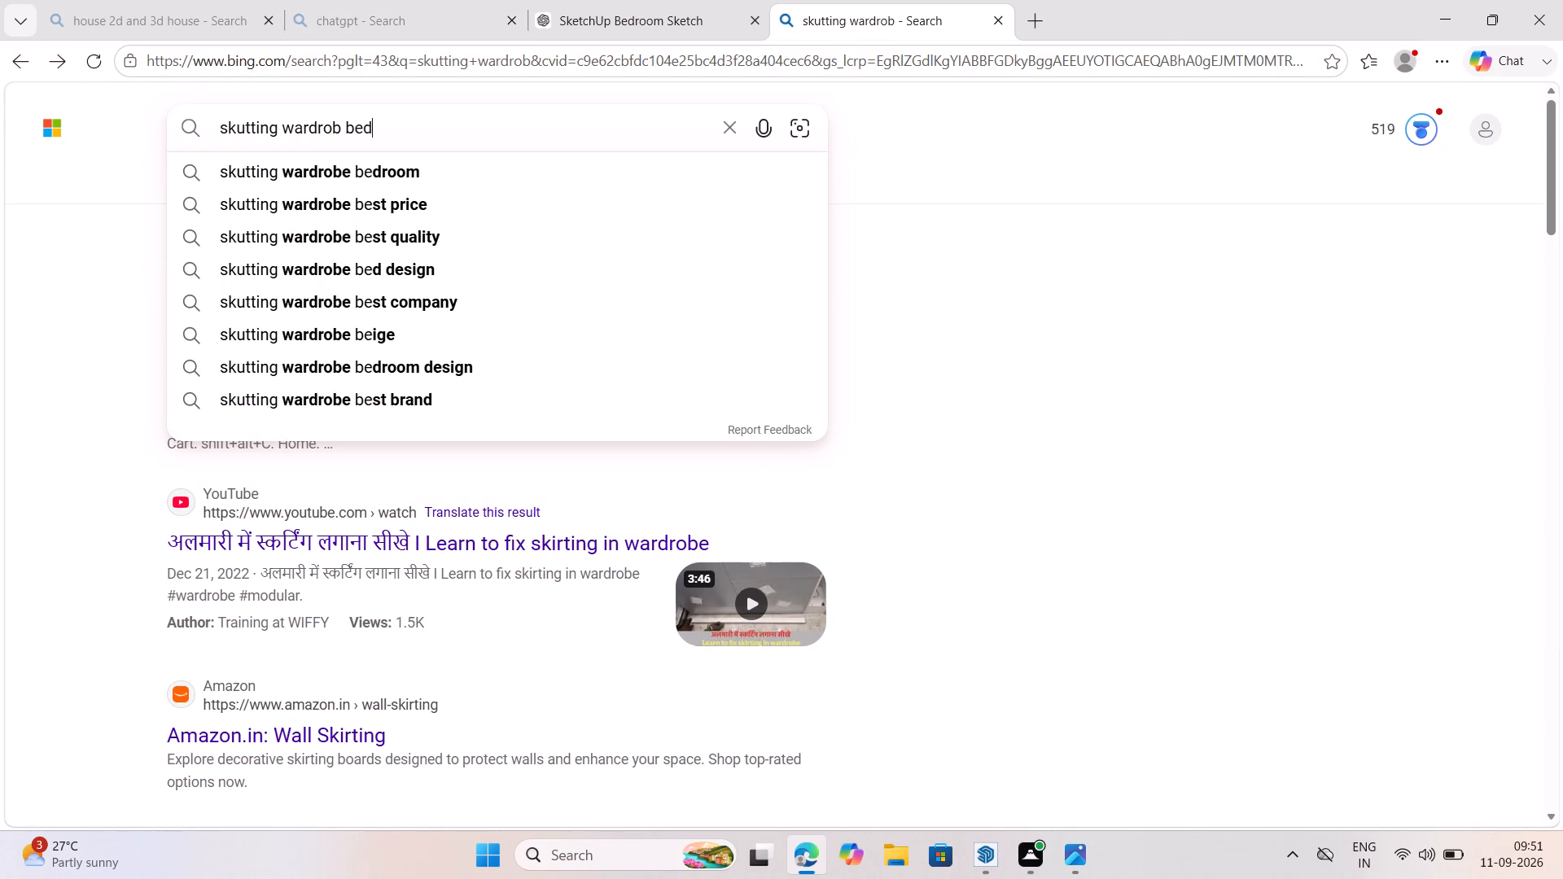
pyautogui.click(385, 172)
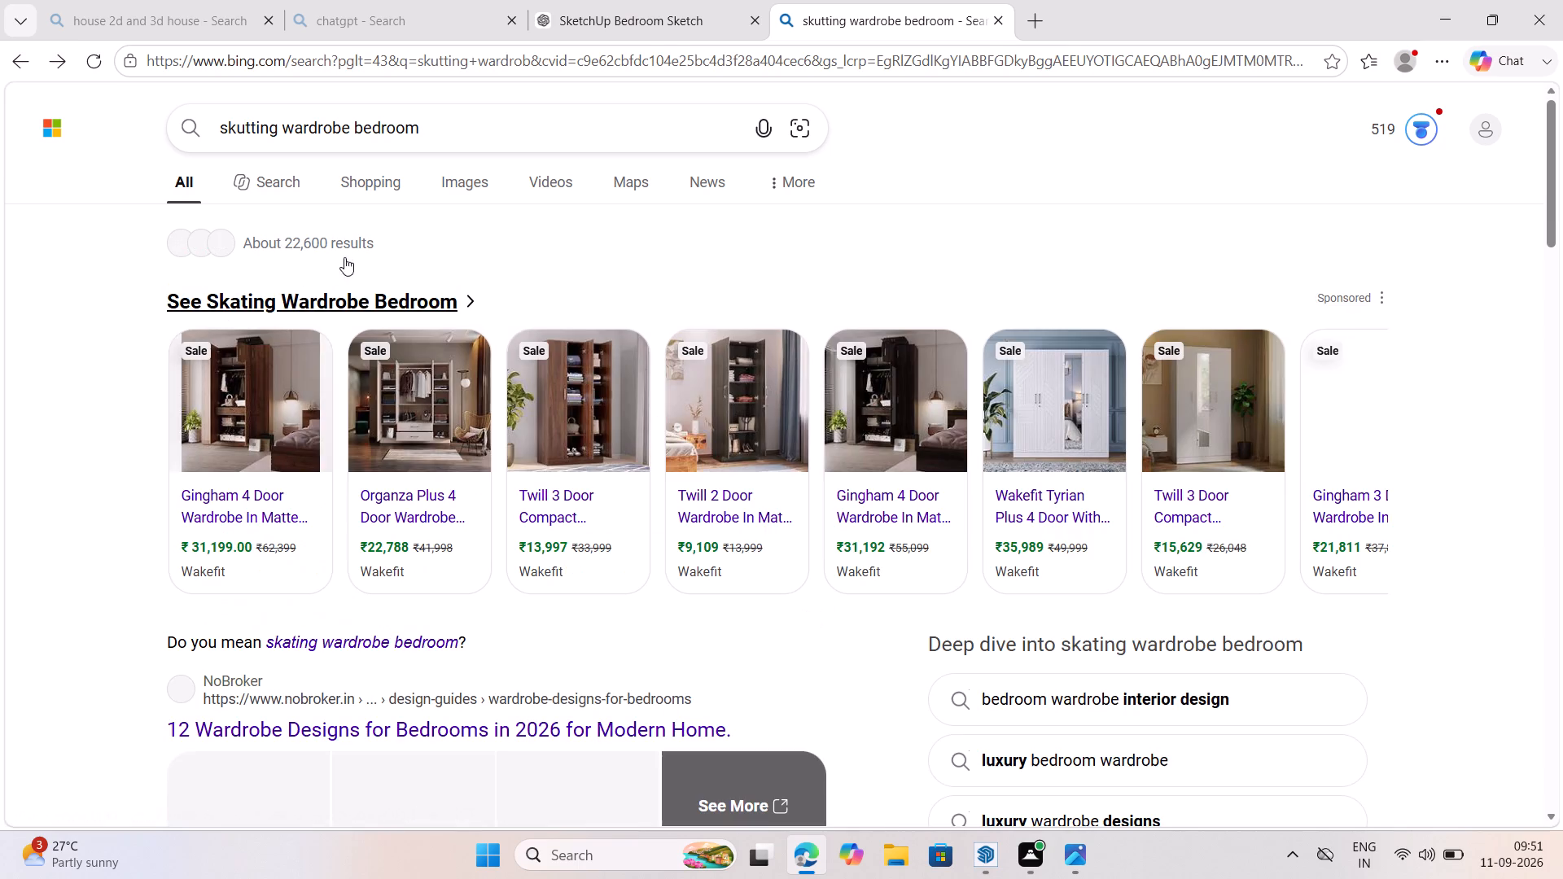
# Look through the Copilot search results for bedroom wardrobe products and design articles.
pyautogui.click(295, 181)
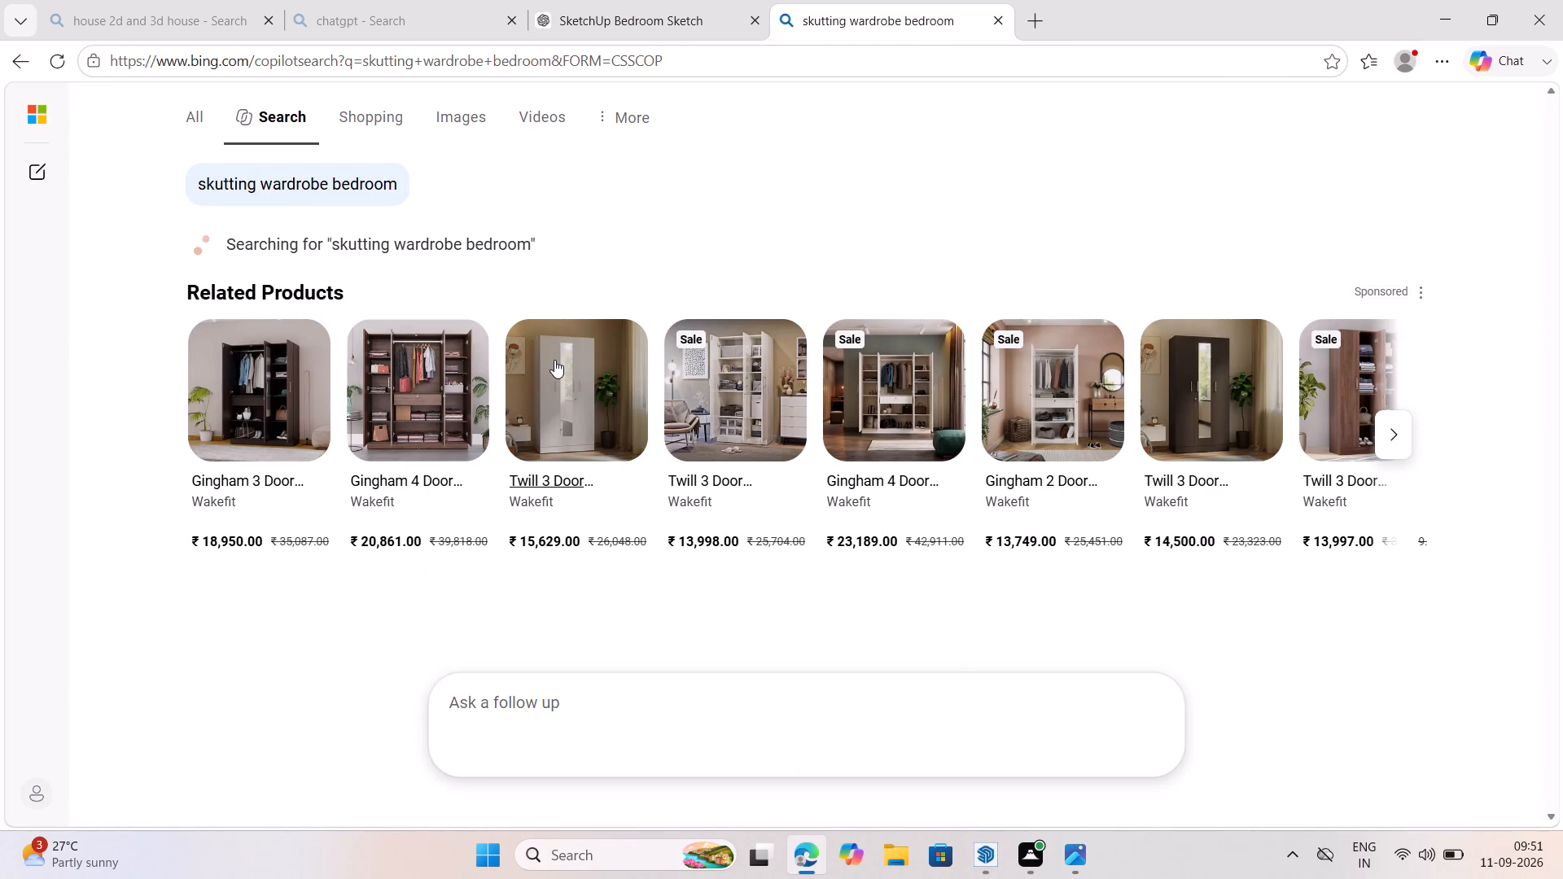
pyautogui.press('Down')
pyautogui.press('Down')
pyautogui.press('Down')
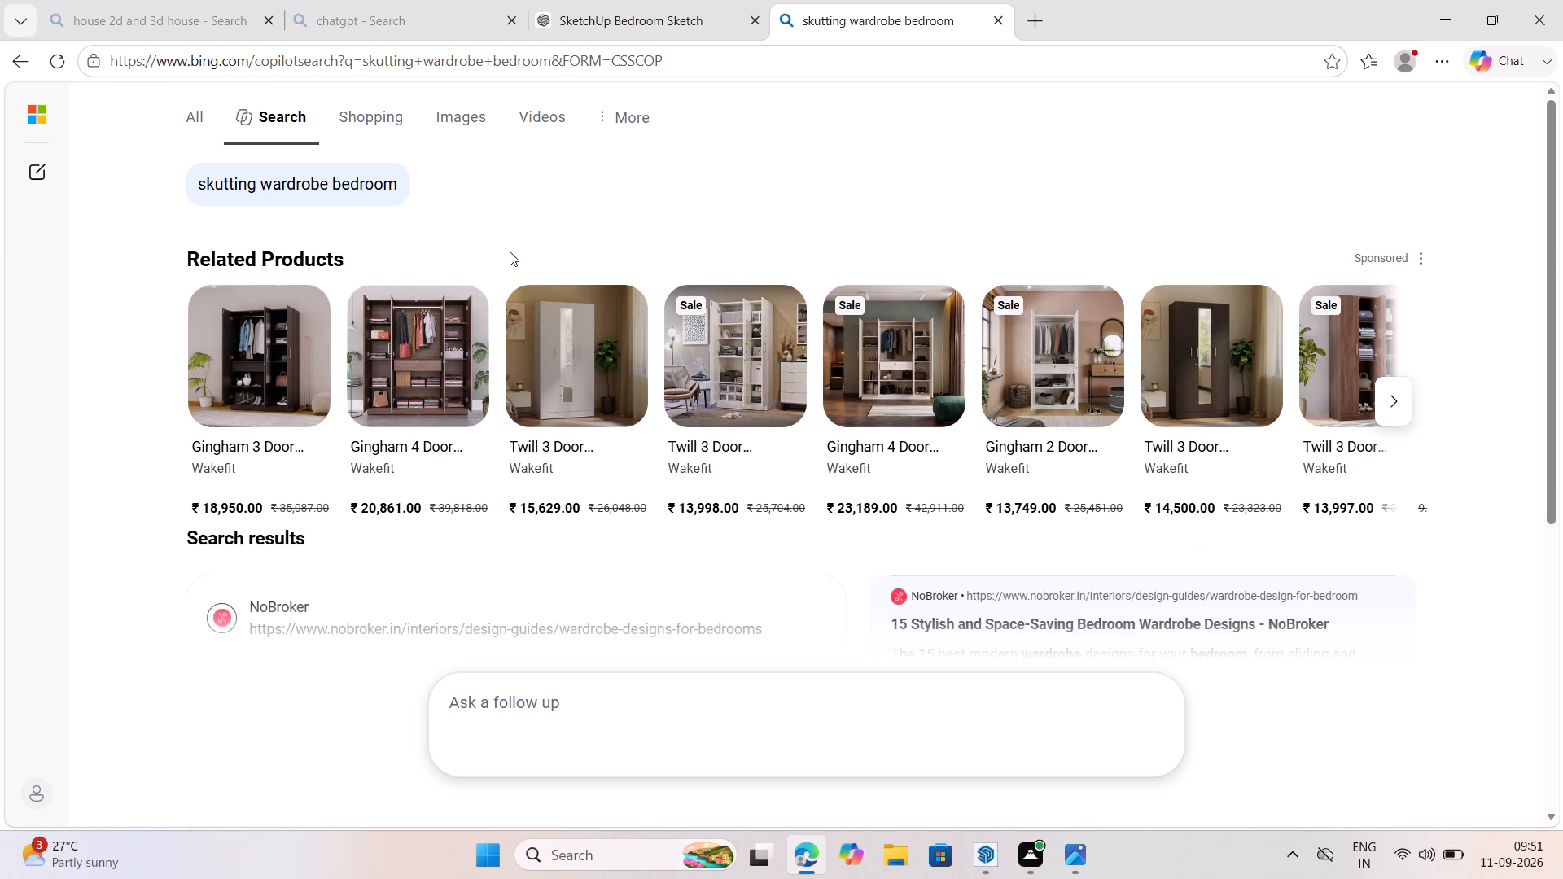
pyautogui.press('Down')
pyautogui.press('Down')
pyautogui.press('Down')
pyautogui.press('Down')
pyautogui.press('Down')
pyautogui.press('Down')
pyautogui.press('Down')
pyautogui.press('Down')
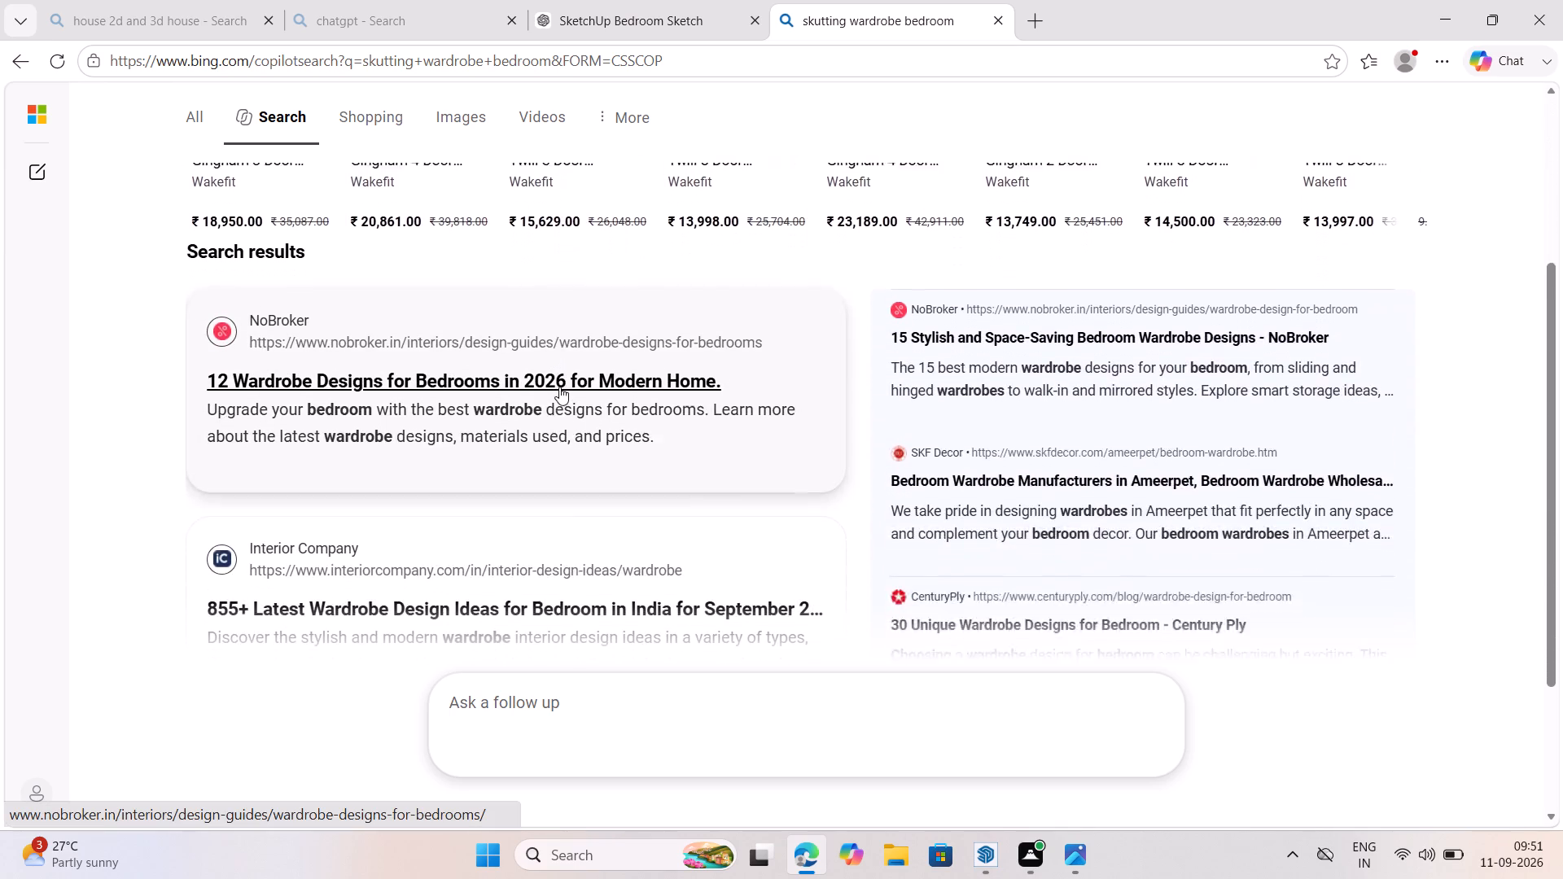
pyautogui.press('Down')
pyautogui.press('Down')
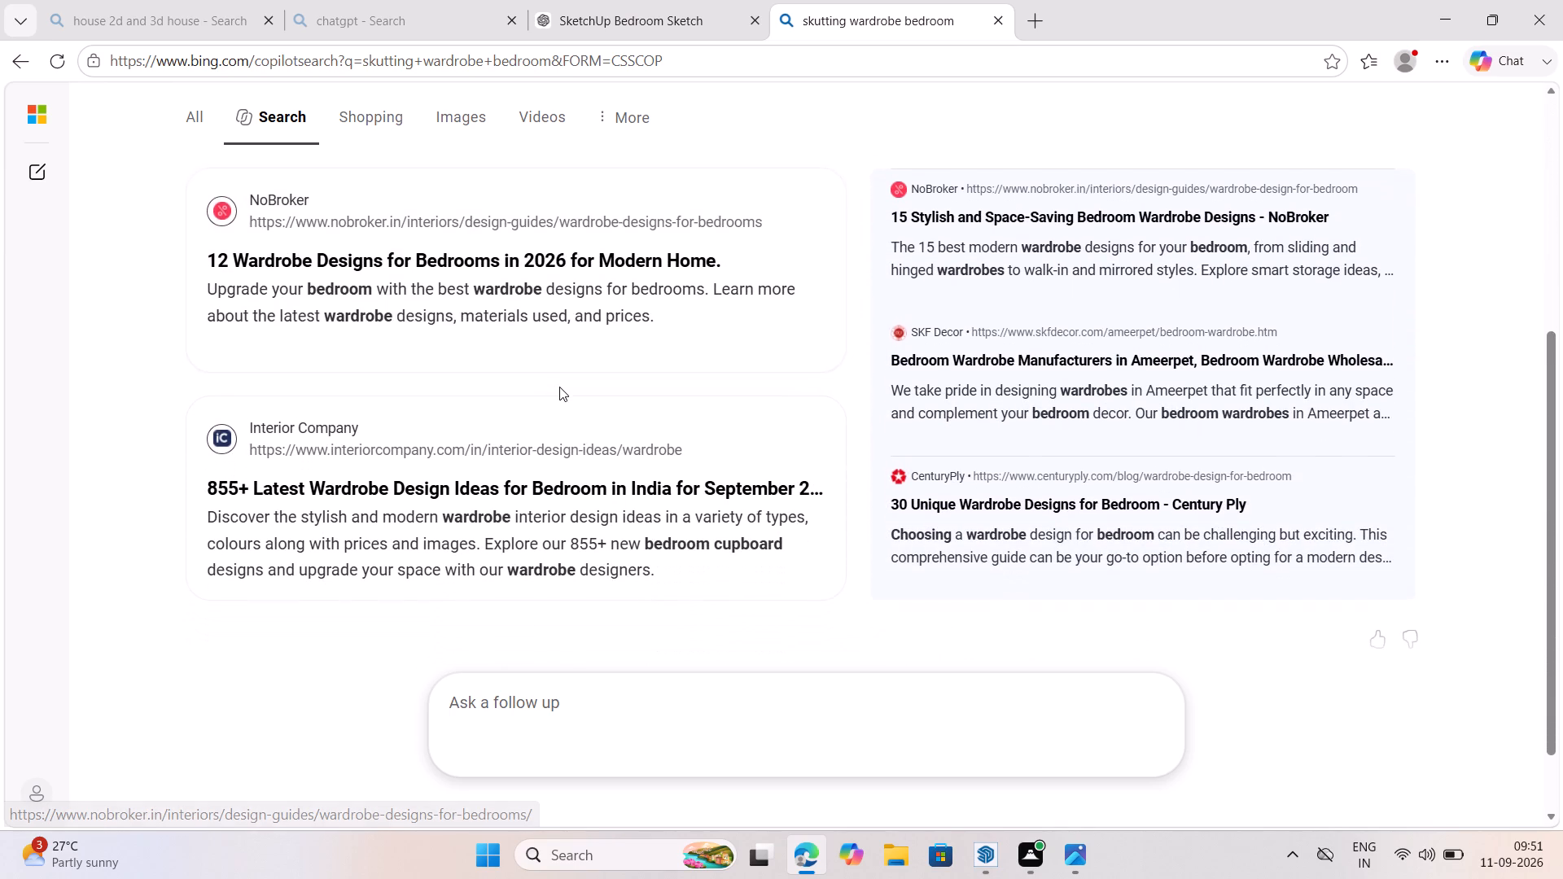
pyautogui.press('Down')
pyautogui.press('Down')
pyautogui.press('Down')
pyautogui.press('Down')
pyautogui.press('Down')
pyautogui.press('Down')
pyautogui.press('Down')
pyautogui.press('Down')
pyautogui.press('Down')
pyautogui.press('Down')
pyautogui.press('Up')
pyautogui.press('Up')
pyautogui.press('Up')
pyautogui.press('Up')
pyautogui.press('Up')
pyautogui.press('Up')
pyautogui.press('Up')
pyautogui.press('Up')
pyautogui.press('Up')
pyautogui.press('Up')
pyautogui.press('Up')
pyautogui.press('Up')
pyautogui.press('Up')
pyautogui.press('Up')
pyautogui.press('Up')
pyautogui.press('Up')
pyautogui.press('Up')
pyautogui.press('Up')
pyautogui.press('Up')
pyautogui.press('Up')
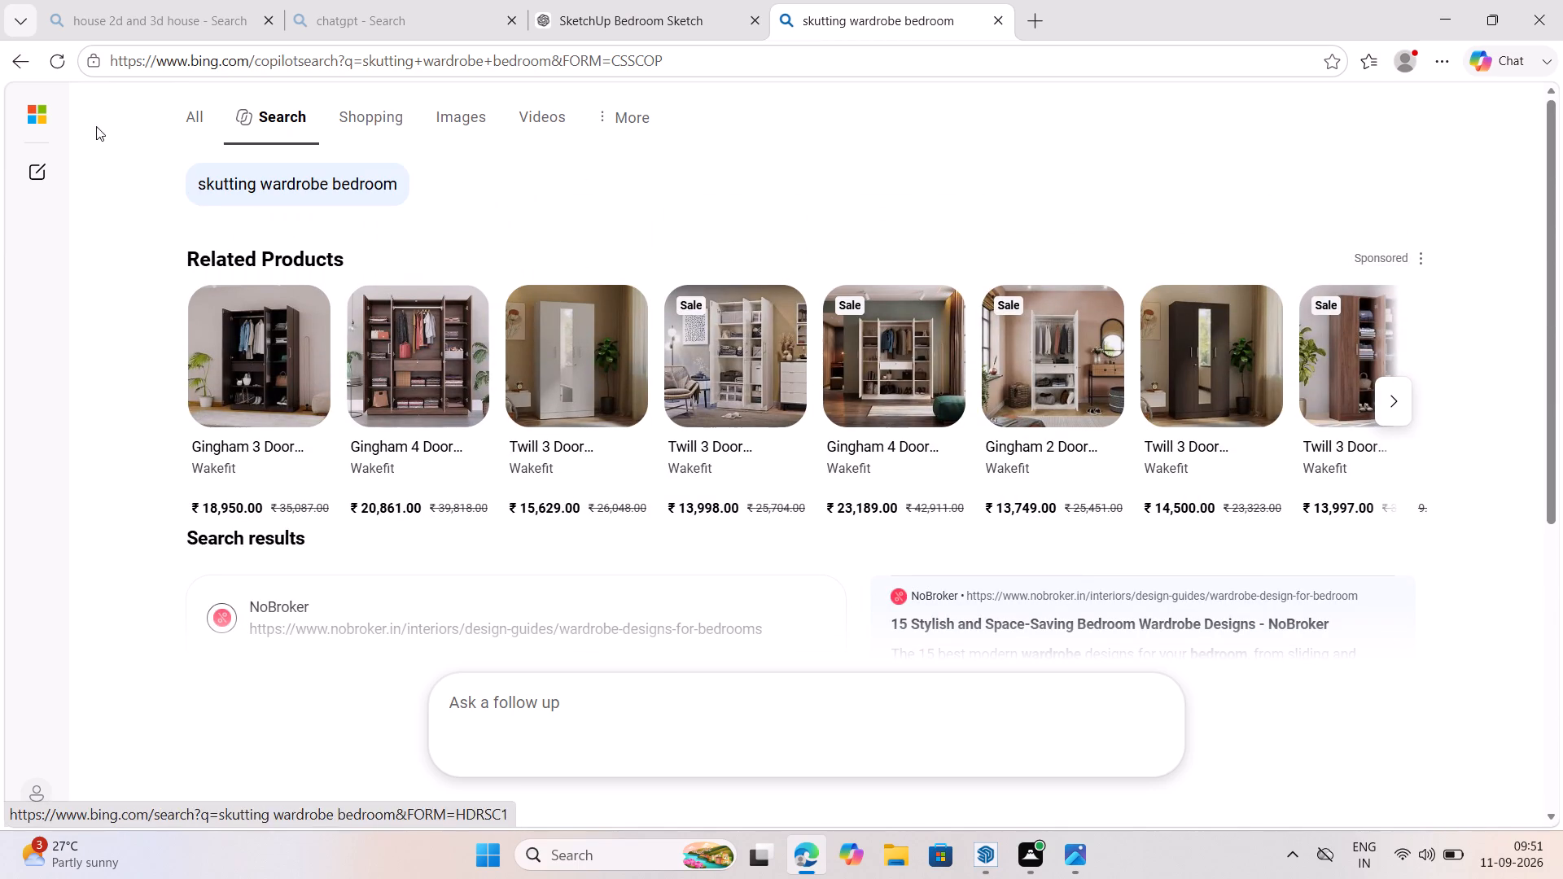
# Return to the standard web results and extend the search to "skutting wardrobe bedroom sizes".
pyautogui.click(12, 67)
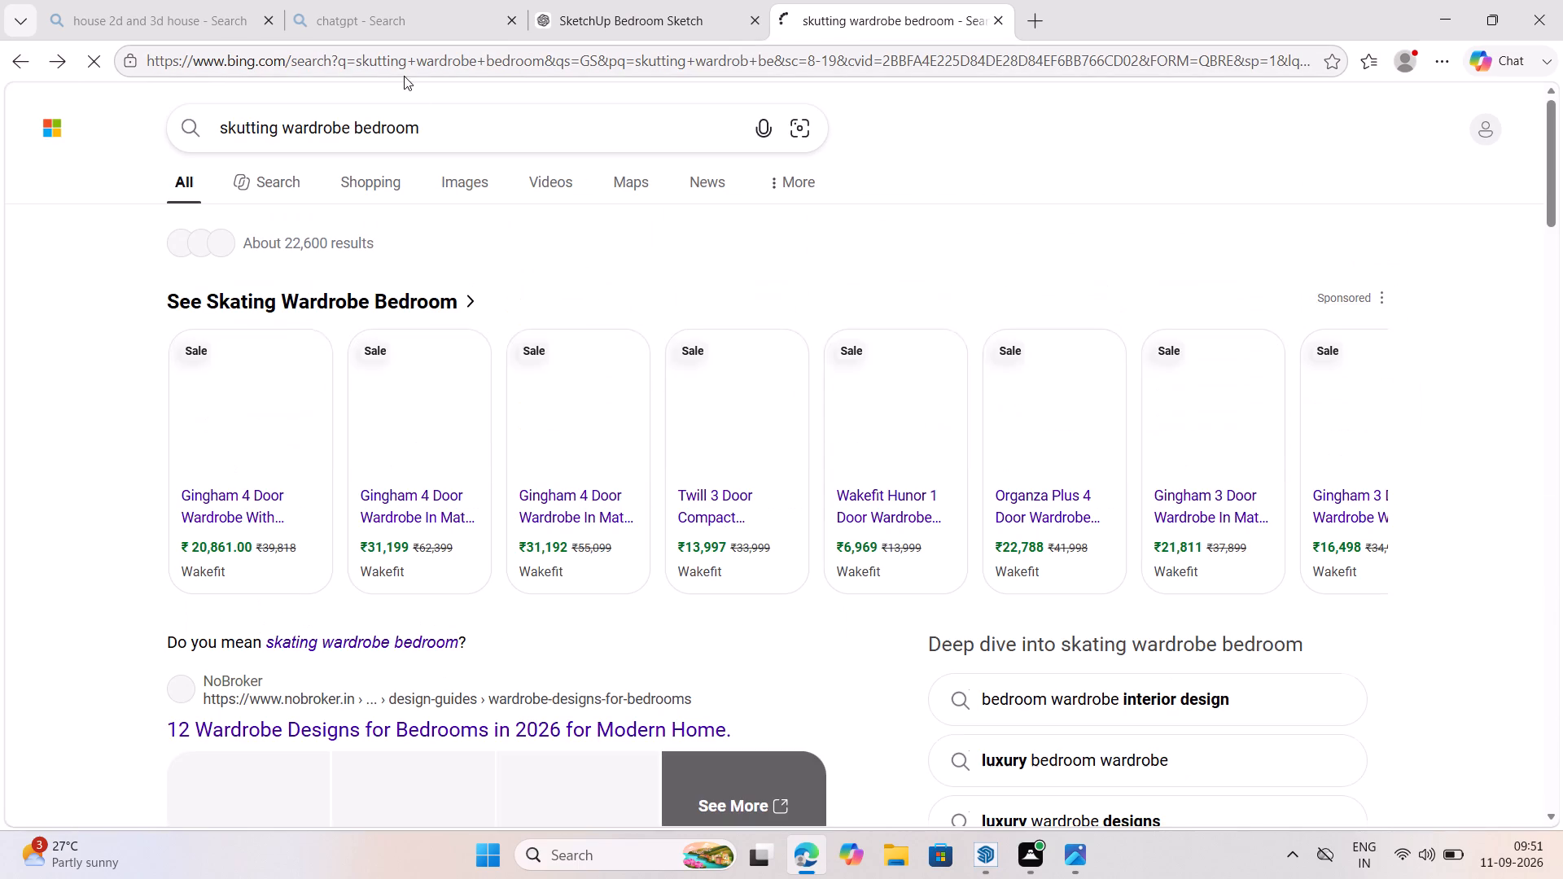
pyautogui.click(444, 114)
pyautogui.press('space')
pyautogui.write('si')
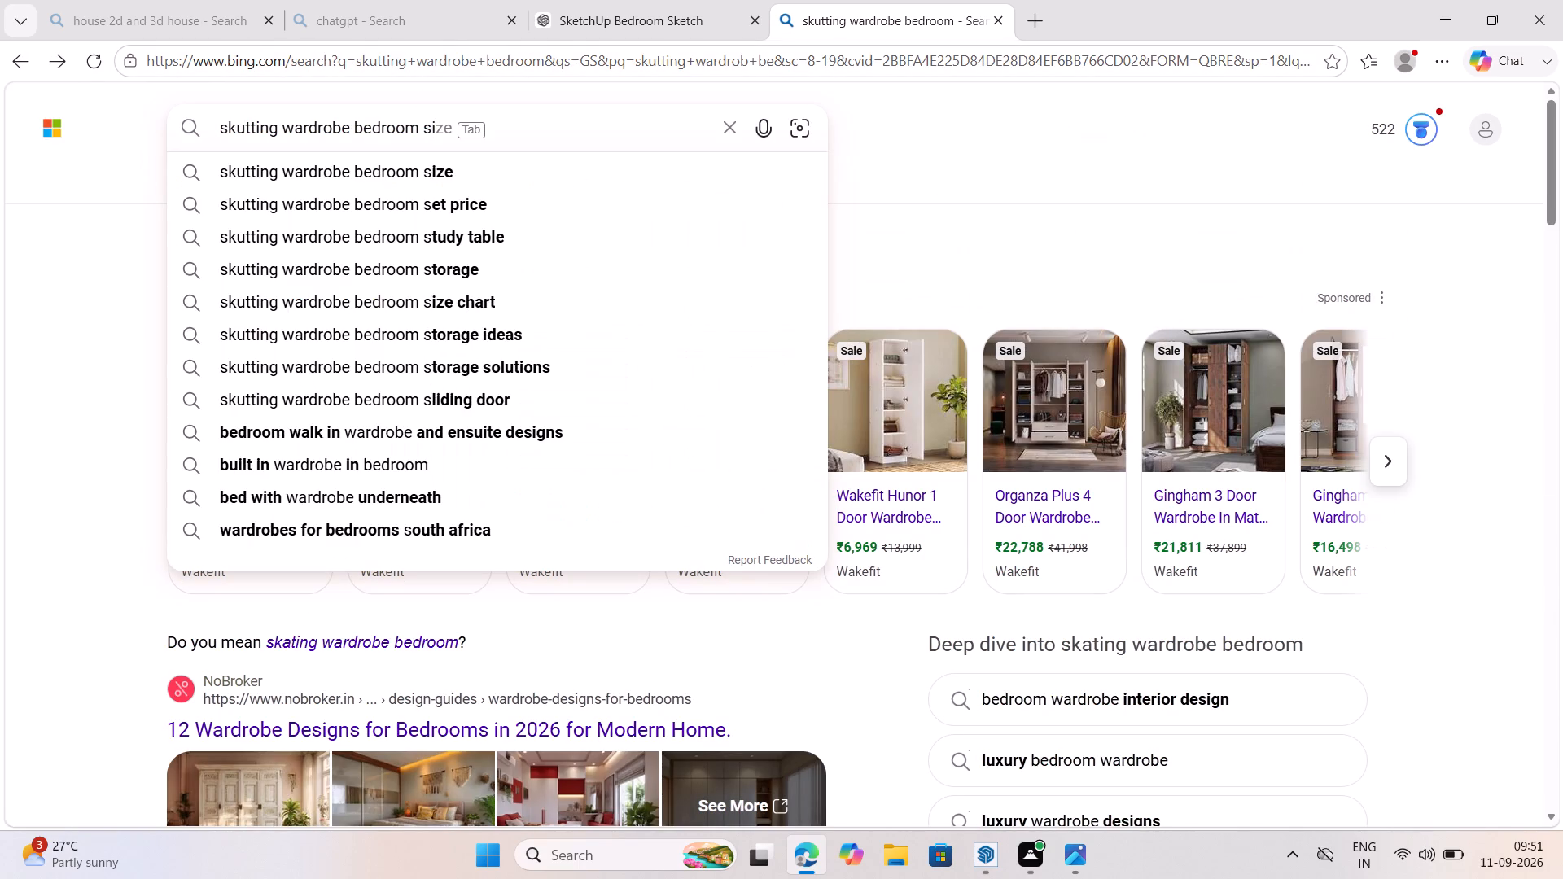
pyautogui.write('zes')
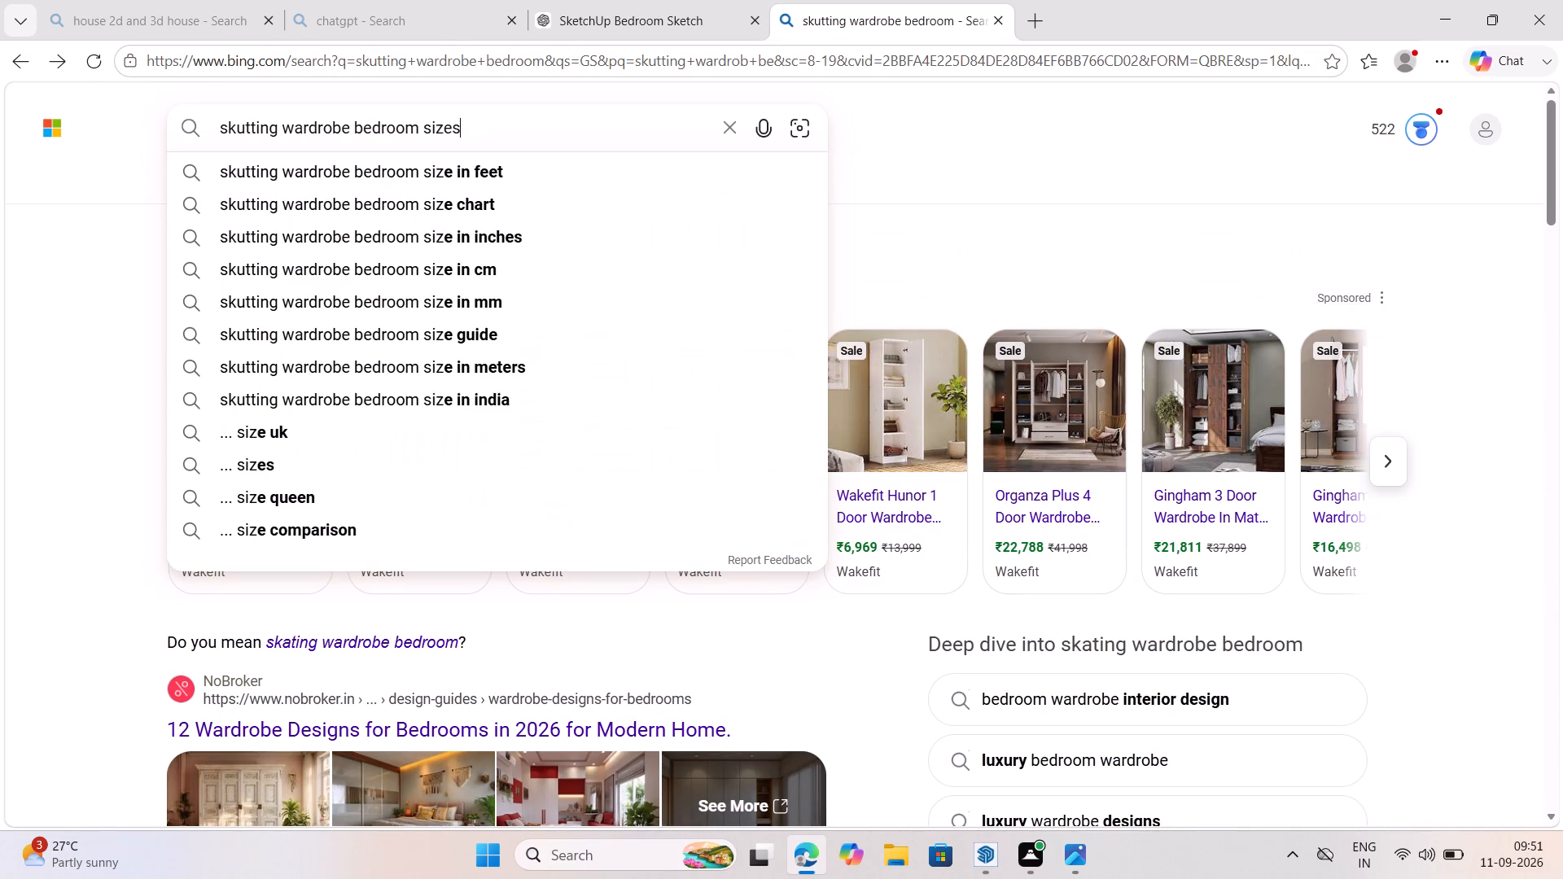
pyautogui.press('Return')
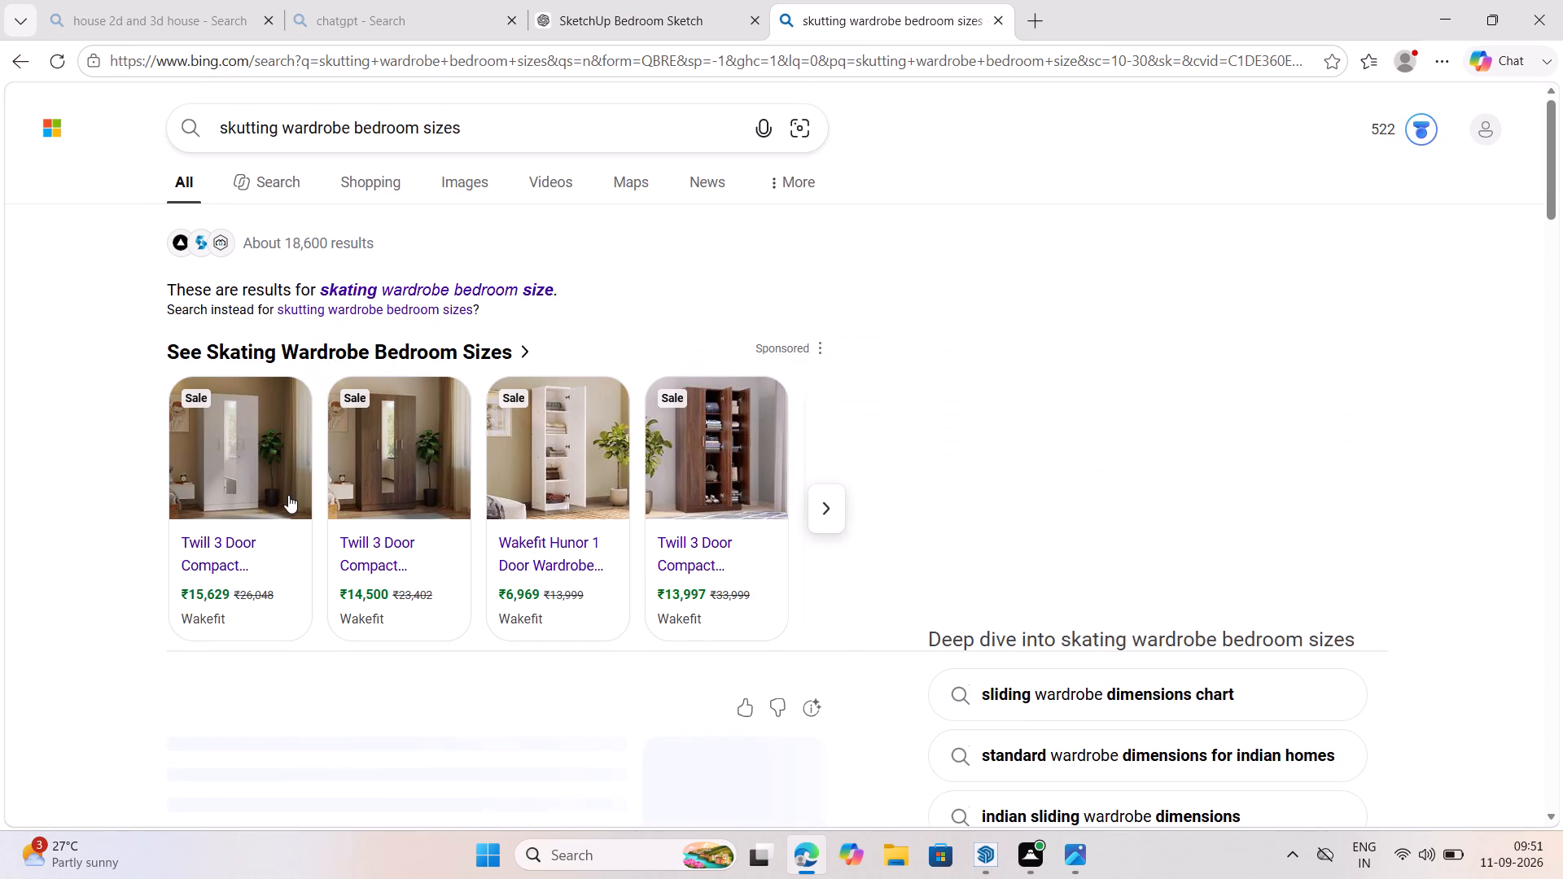
# Expand the wardrobe sizes summary in the search results and read its depth, height, clearance and storage guidance.
pyautogui.press('Down')
pyautogui.press('Down')
pyautogui.press('Down')
pyautogui.press('Down')
pyautogui.press('Down')
pyautogui.press('Down')
pyautogui.press('Down')
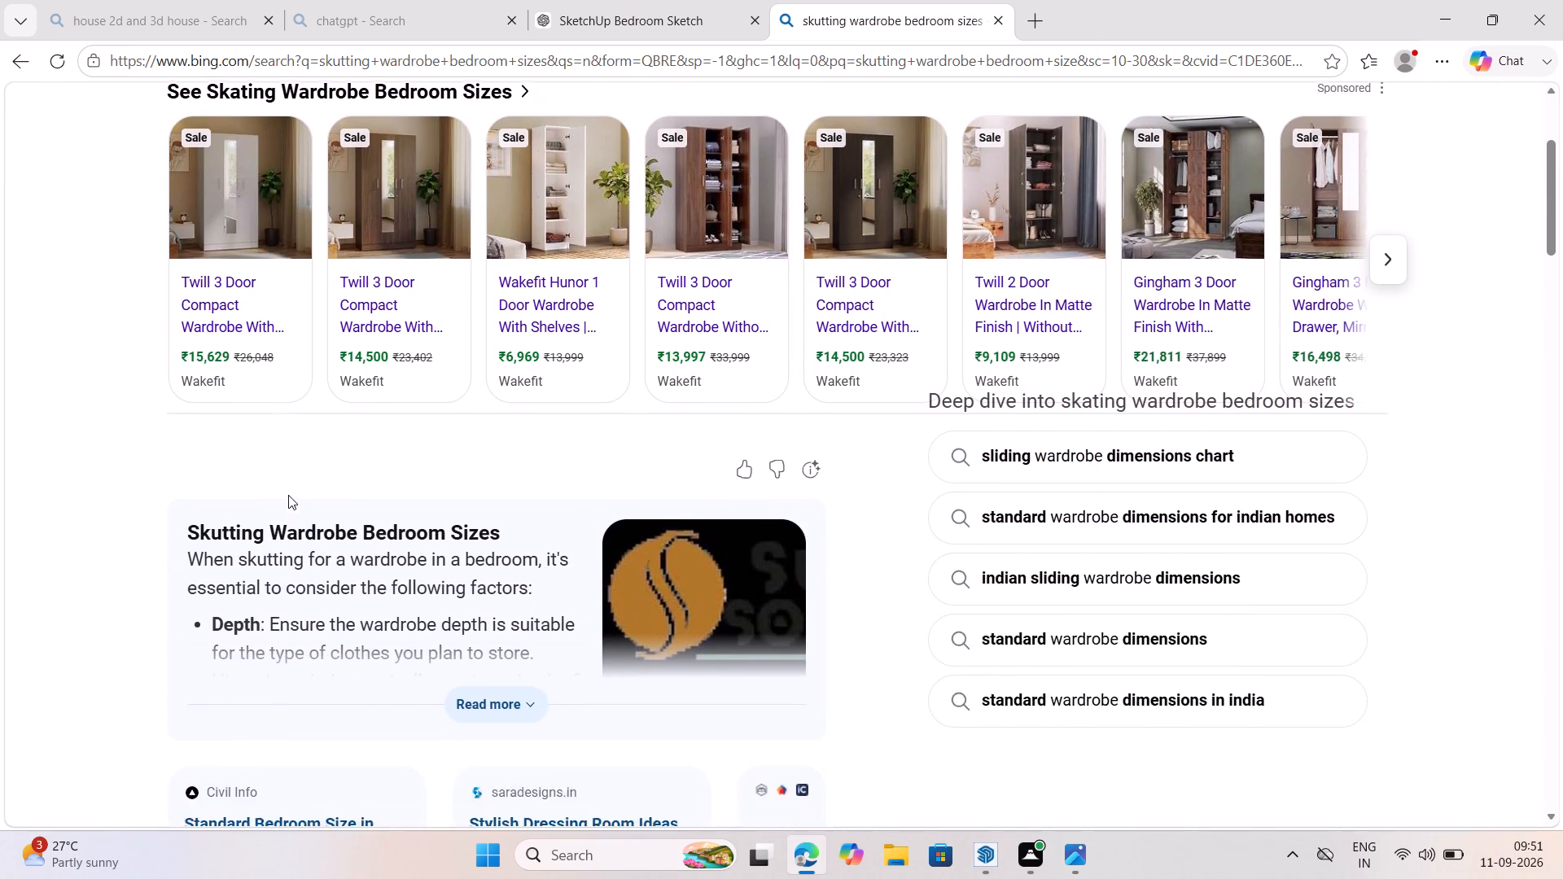
pyautogui.press('Down')
pyautogui.press('Down')
pyautogui.press('Down')
pyautogui.click(492, 548)
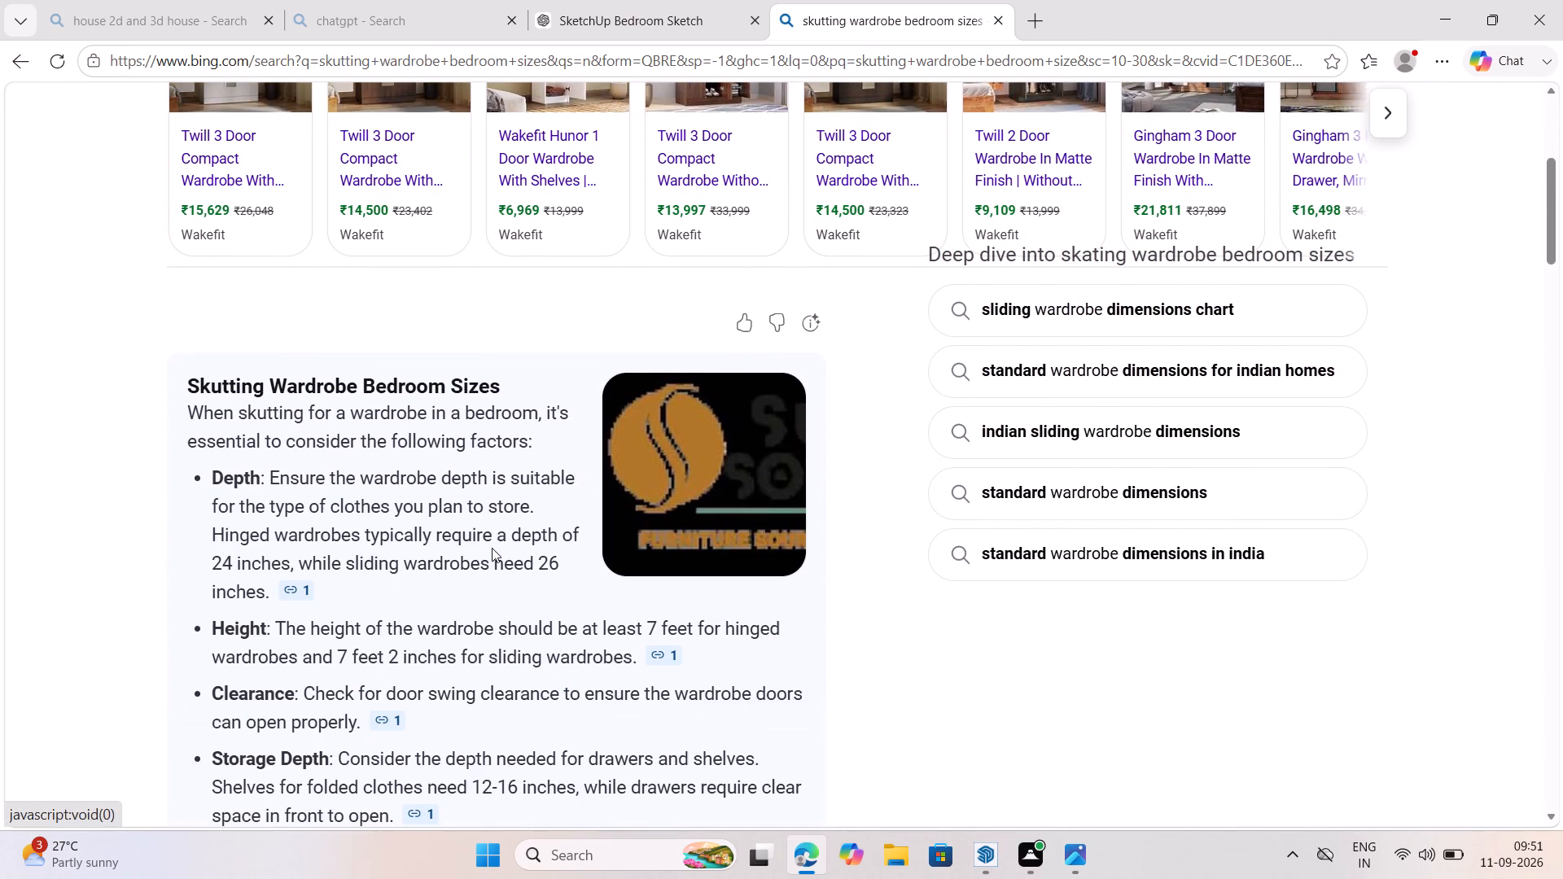
pyautogui.press('Down')
pyautogui.press('Down')
pyautogui.press('Down')
pyautogui.press('Down')
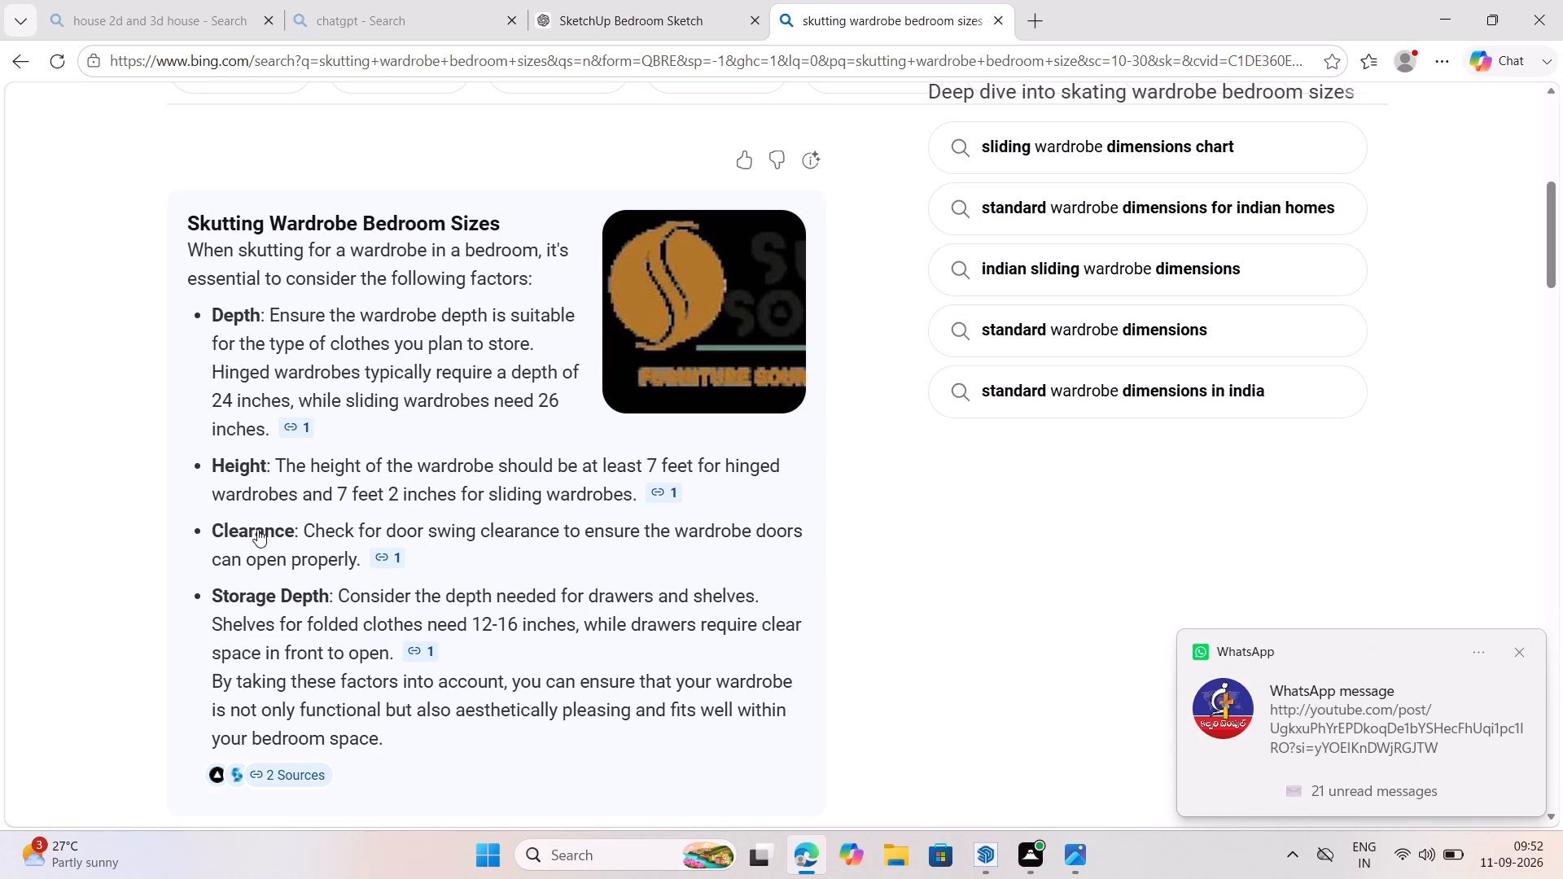
# Switch back to SketchUp and bring the base of the wardrobe rectangle on the side wall into close view.
pyautogui.click(1002, 856)
pyautogui.click(895, 773)
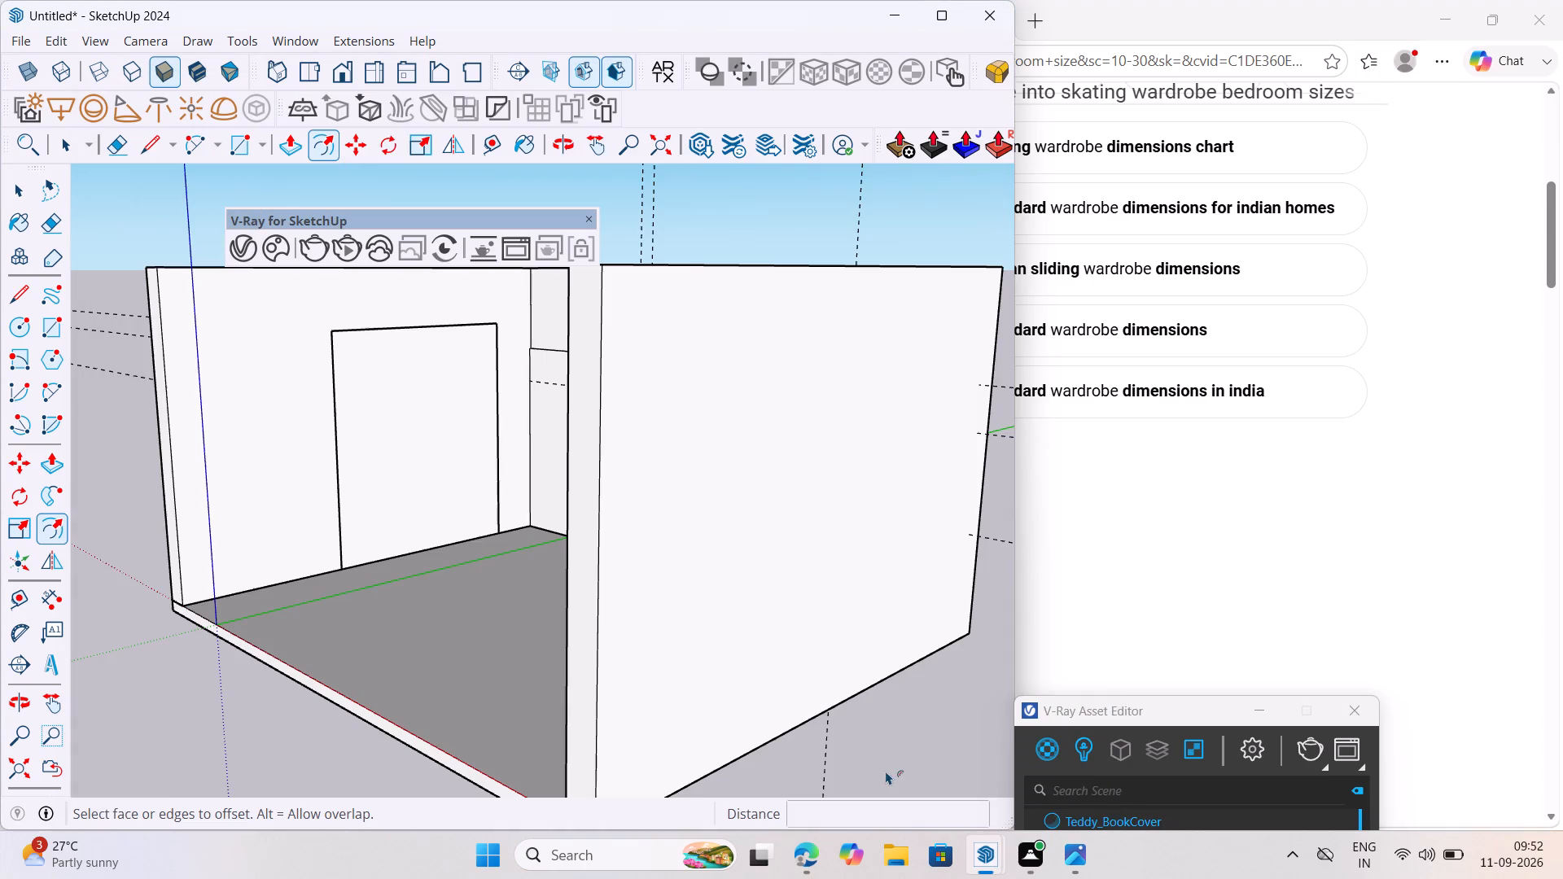
pyautogui.scroll(4, 387, 701)
pyautogui.scroll(1, 418, 628)
pyautogui.middleClick(419, 627)
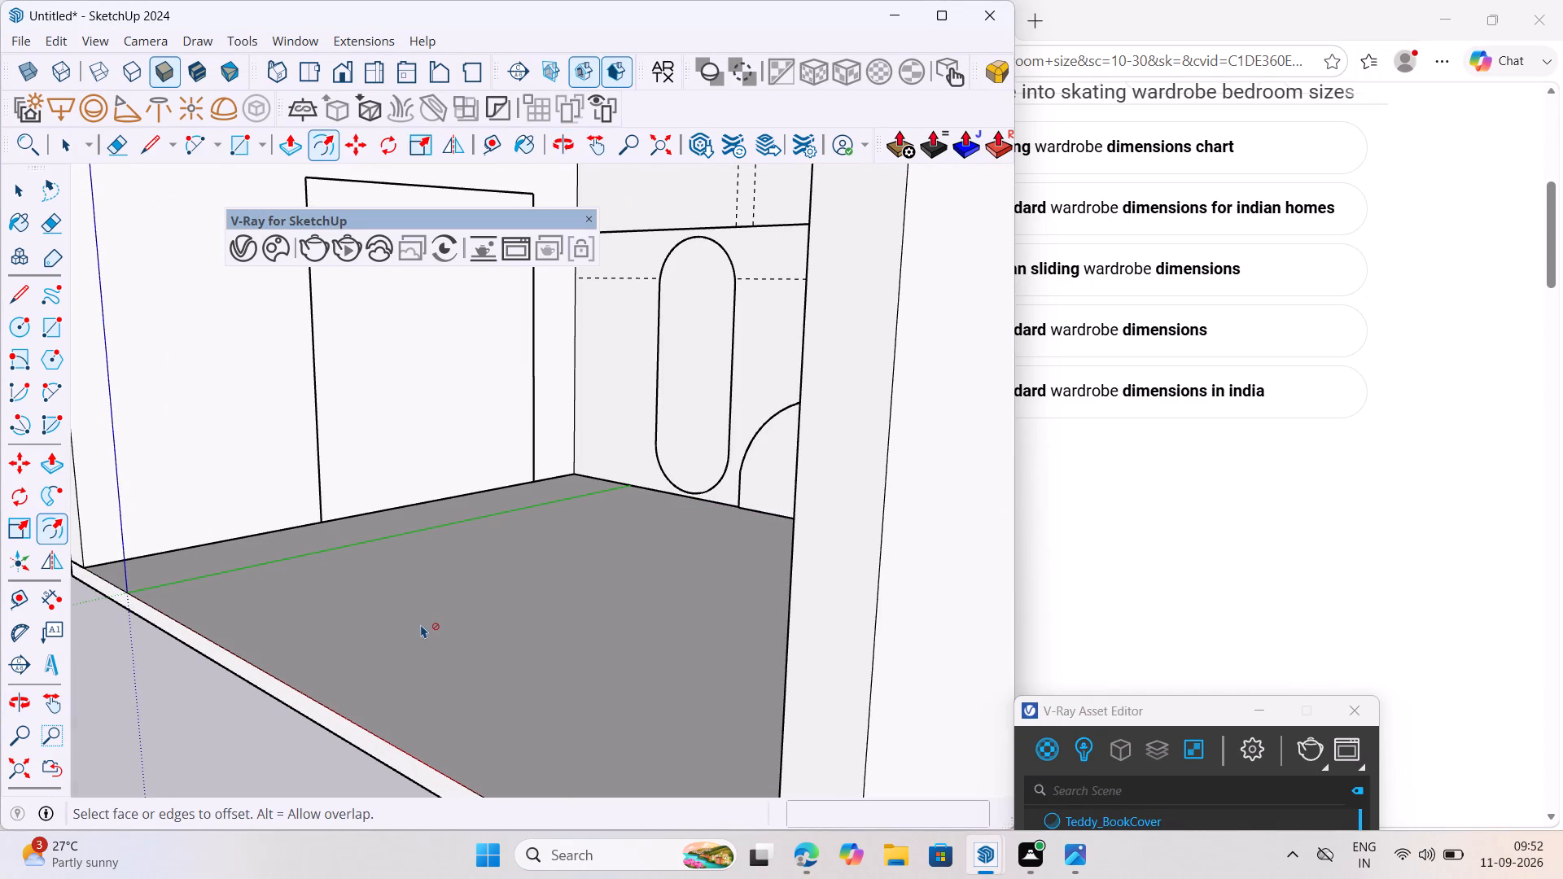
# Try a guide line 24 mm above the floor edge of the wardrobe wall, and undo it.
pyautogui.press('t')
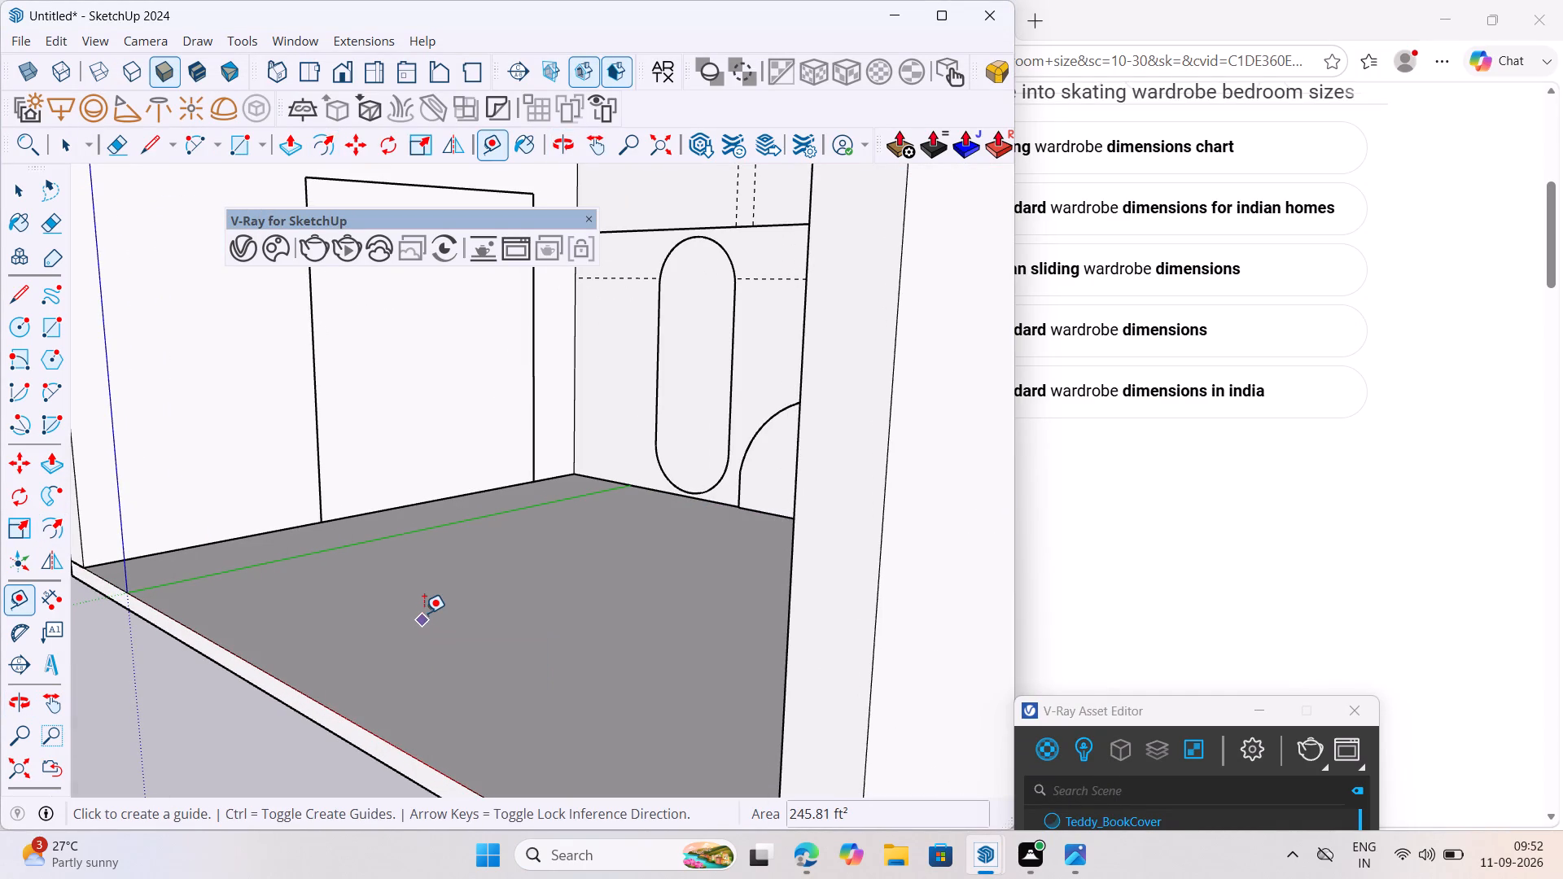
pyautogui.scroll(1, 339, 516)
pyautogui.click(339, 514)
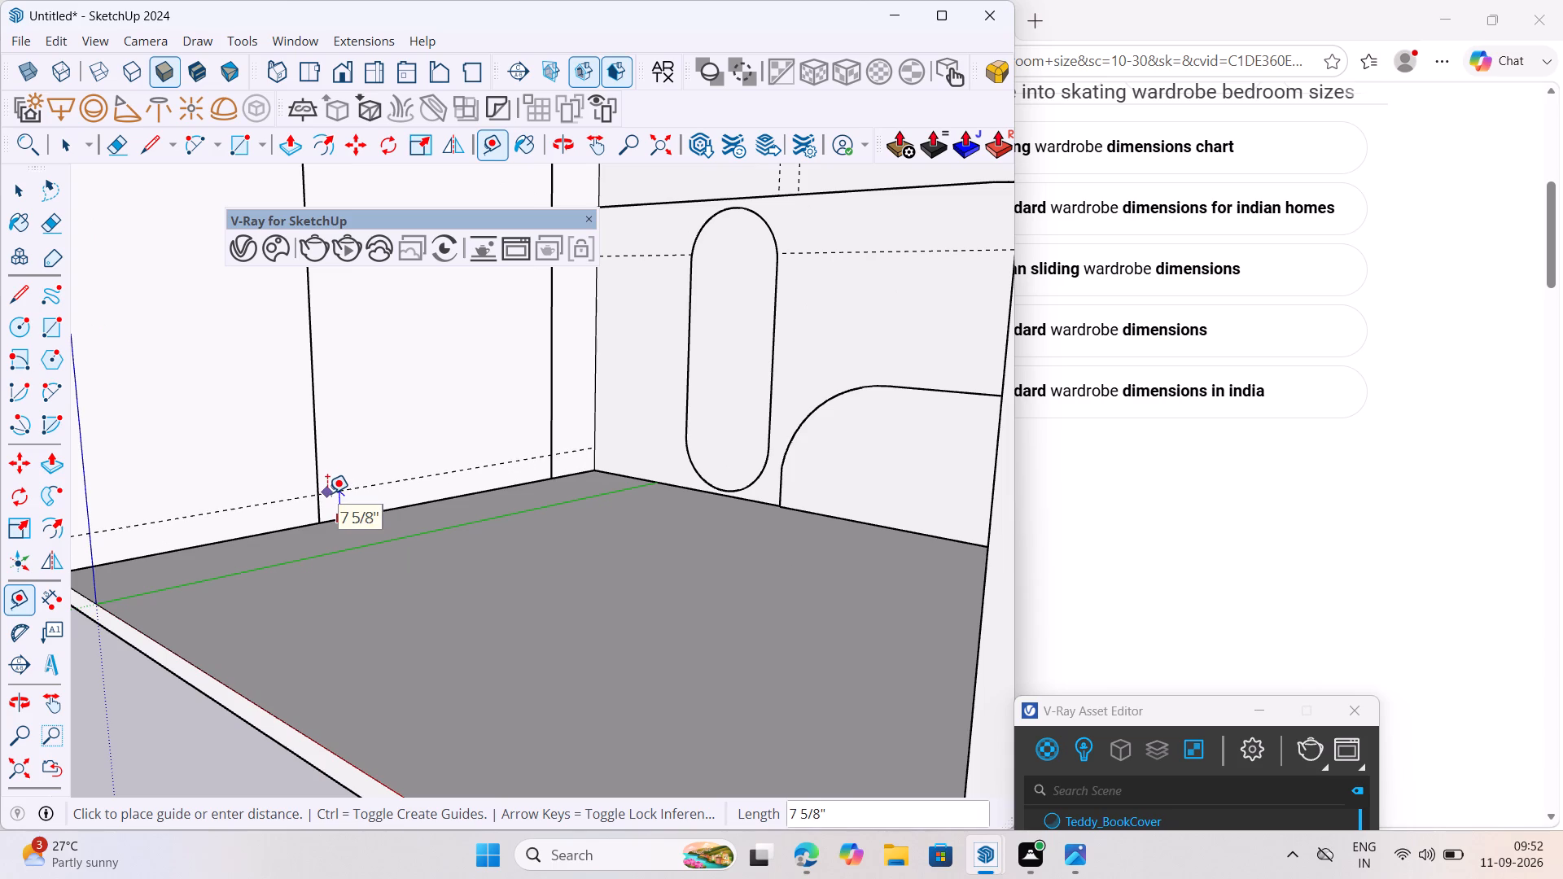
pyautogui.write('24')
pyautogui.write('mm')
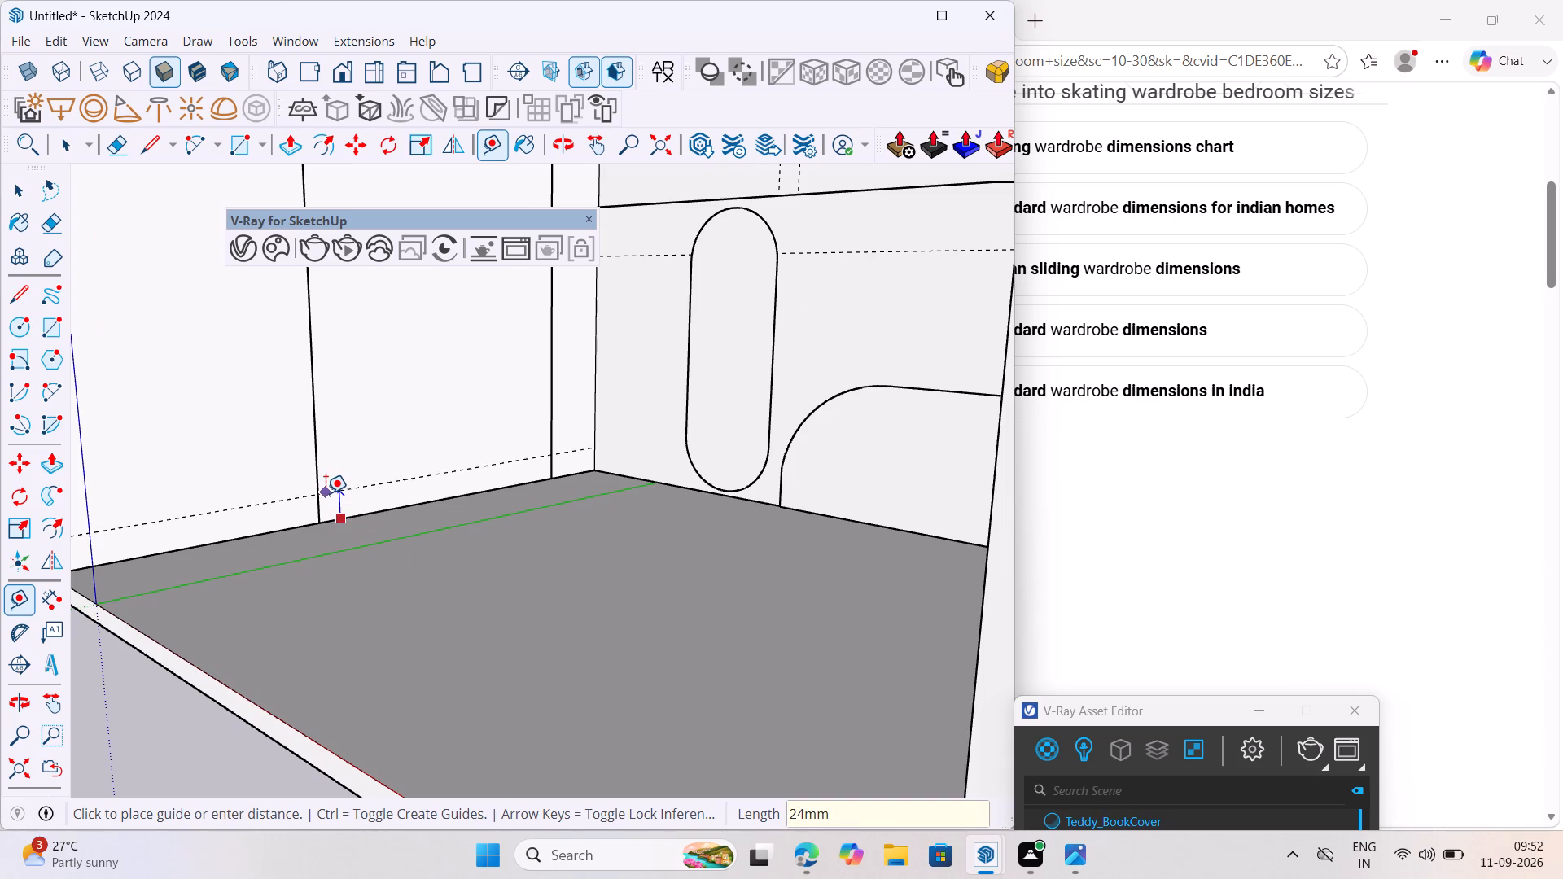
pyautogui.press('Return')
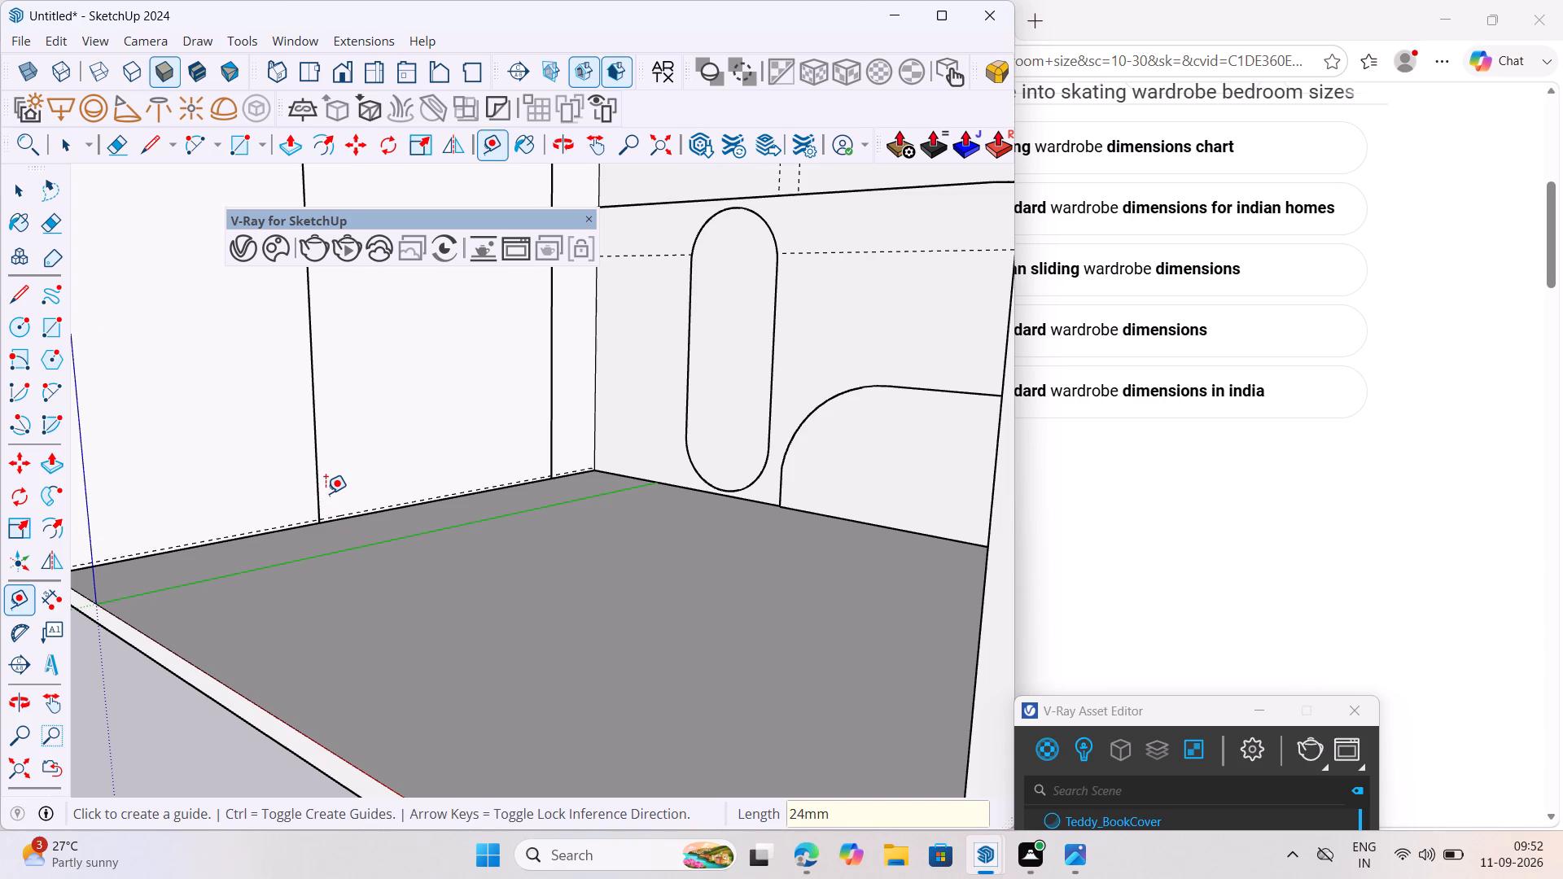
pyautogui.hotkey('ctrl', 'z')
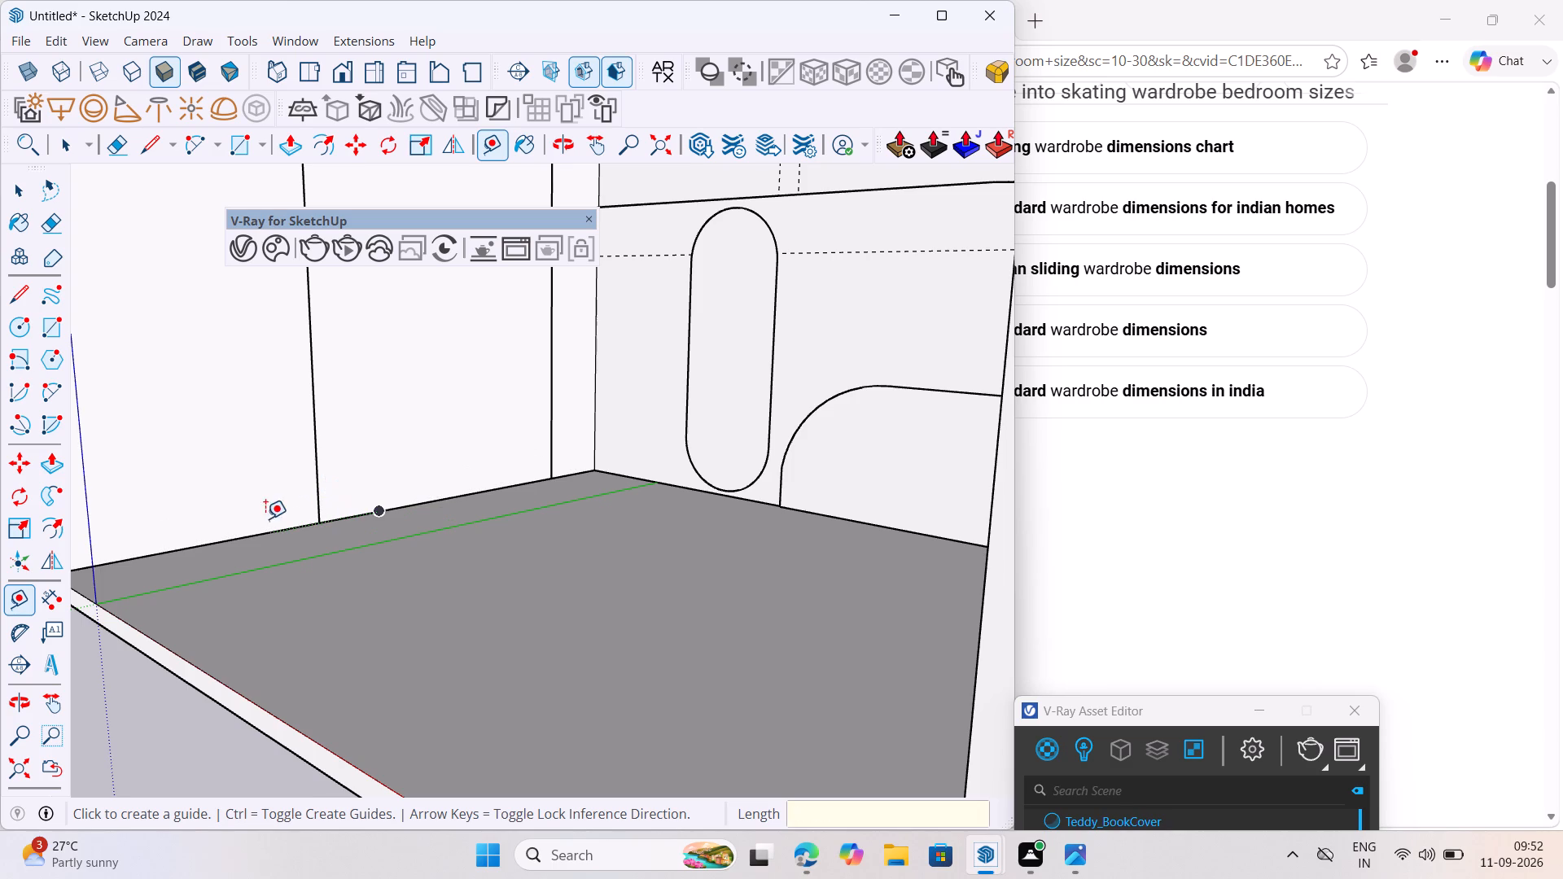
# Place a horizontal guide line 4 inches above the floor edge across the base of the wardrobe rectangle.
pyautogui.scroll(3, 376, 521)
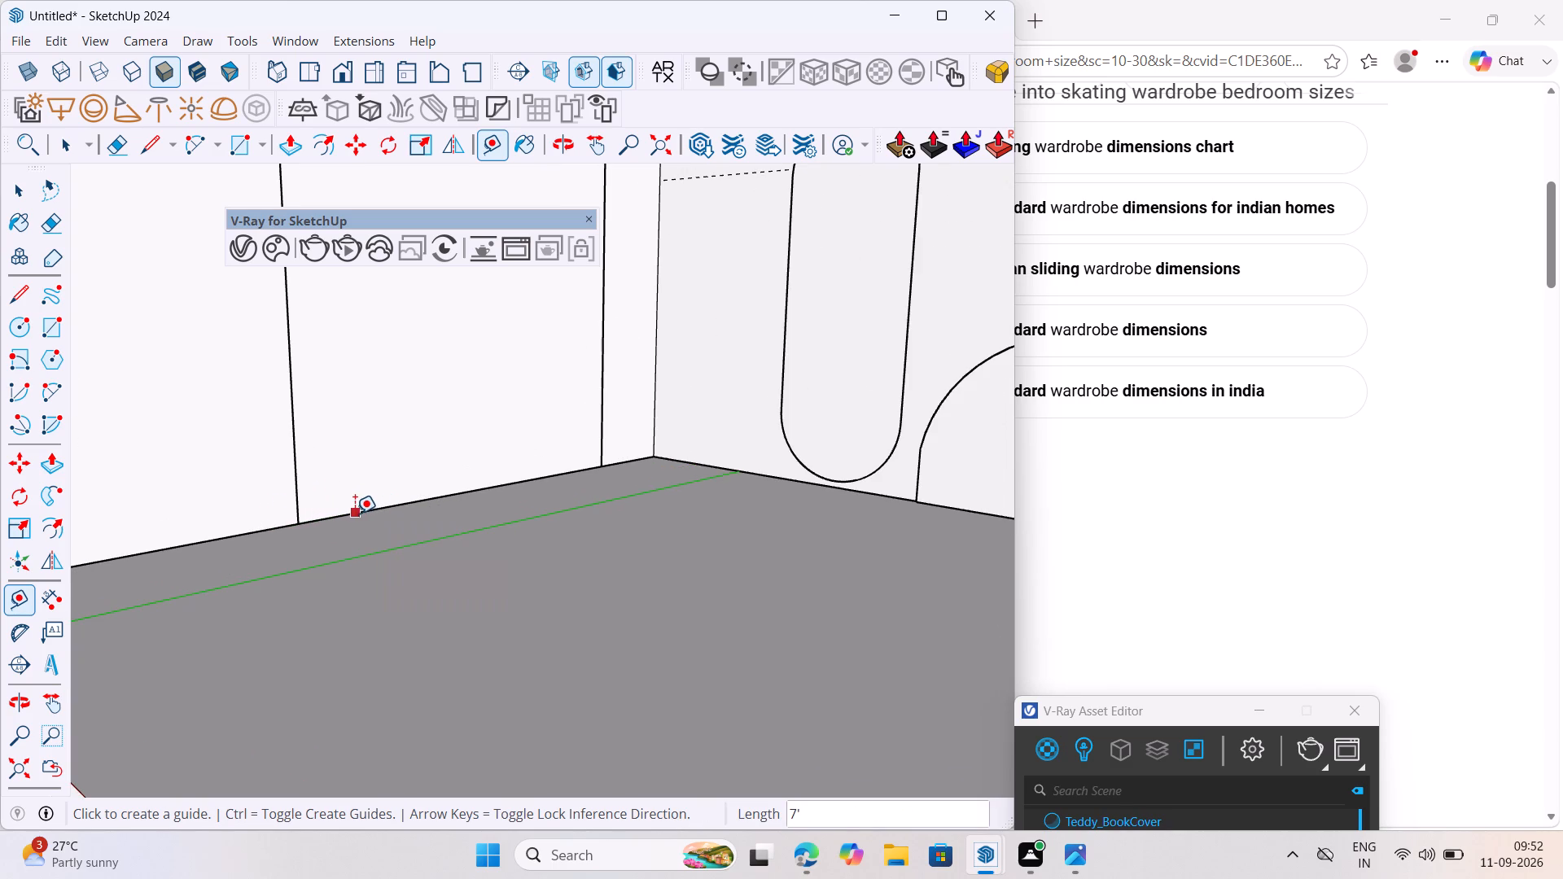
pyautogui.click(354, 514)
pyautogui.write('4"')
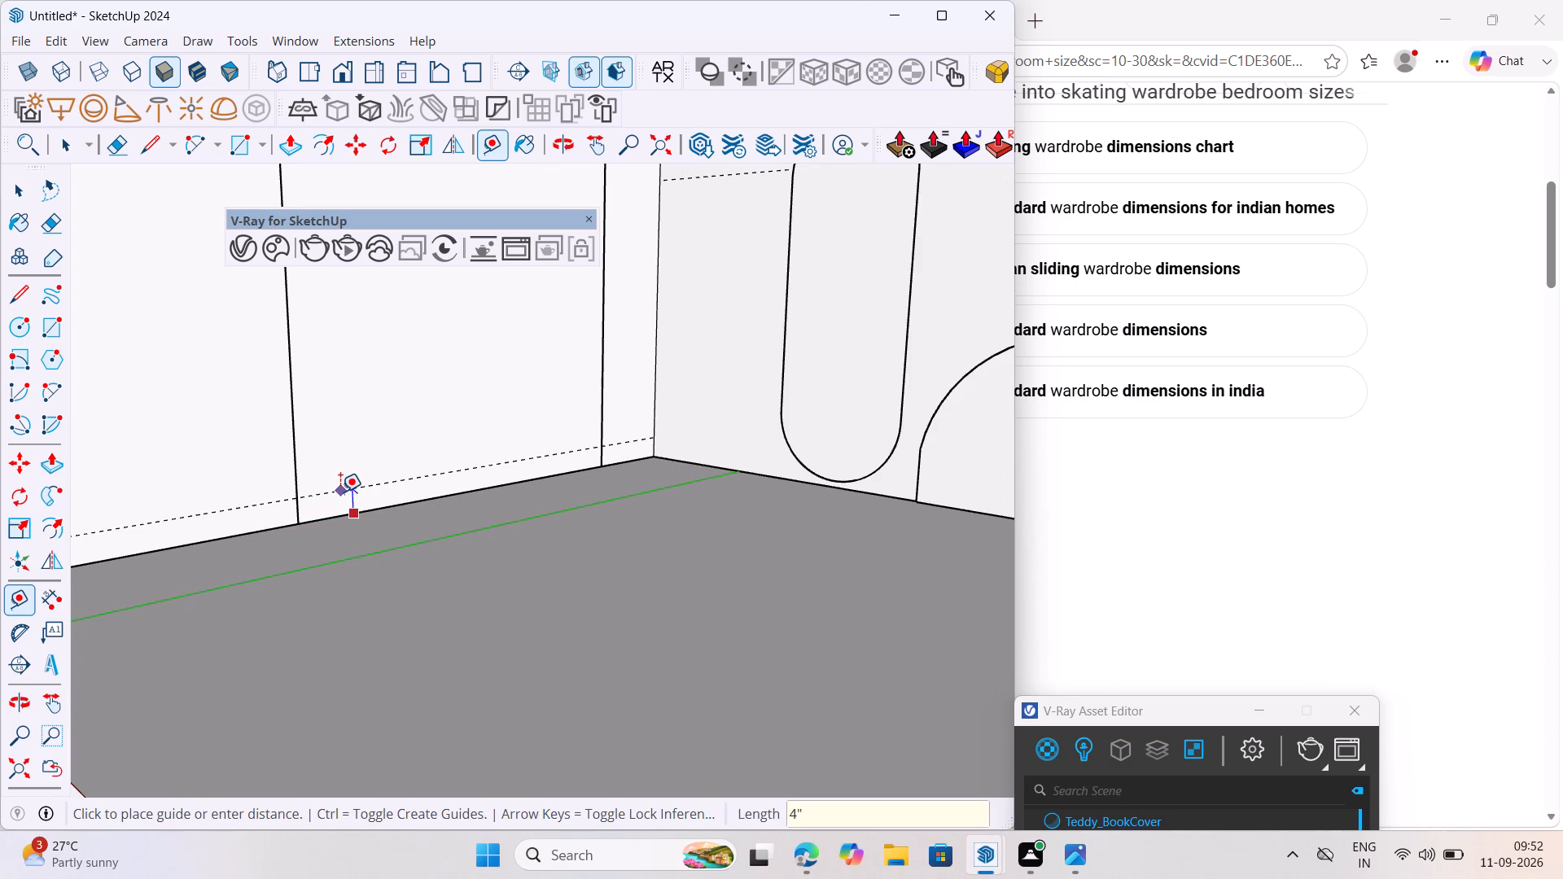
pyautogui.press('Return')
pyautogui.scroll(-2, 403, 485)
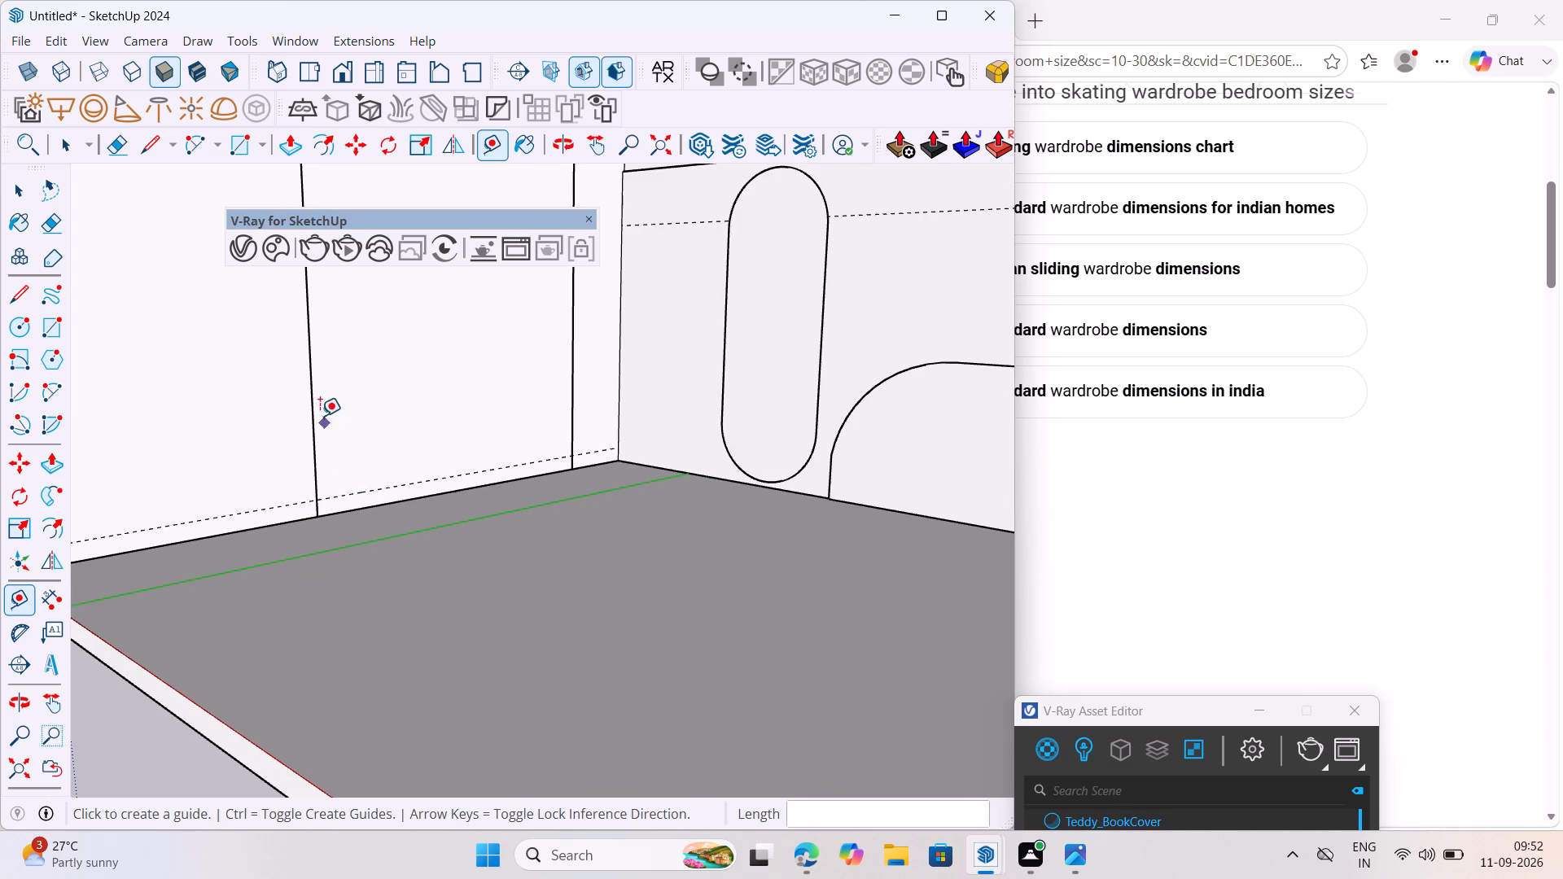
pyautogui.scroll(-2, 366, 374)
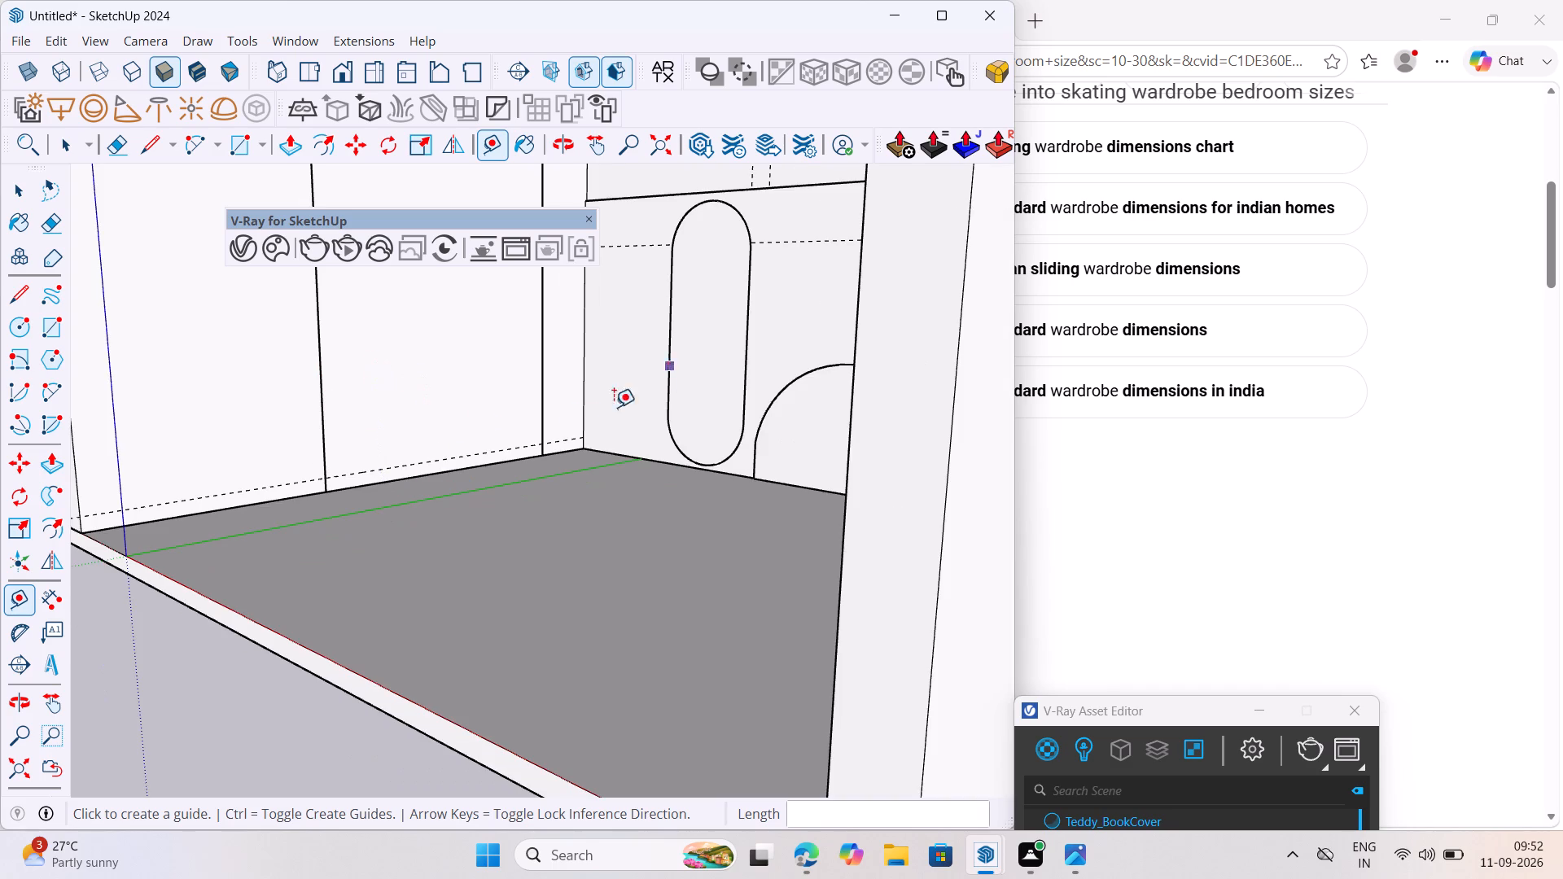
# Create a new group and draw in it a 4-inch by 7-foot skirting rectangle between the guide and the wardrobe's base.
pyautogui.press('r')
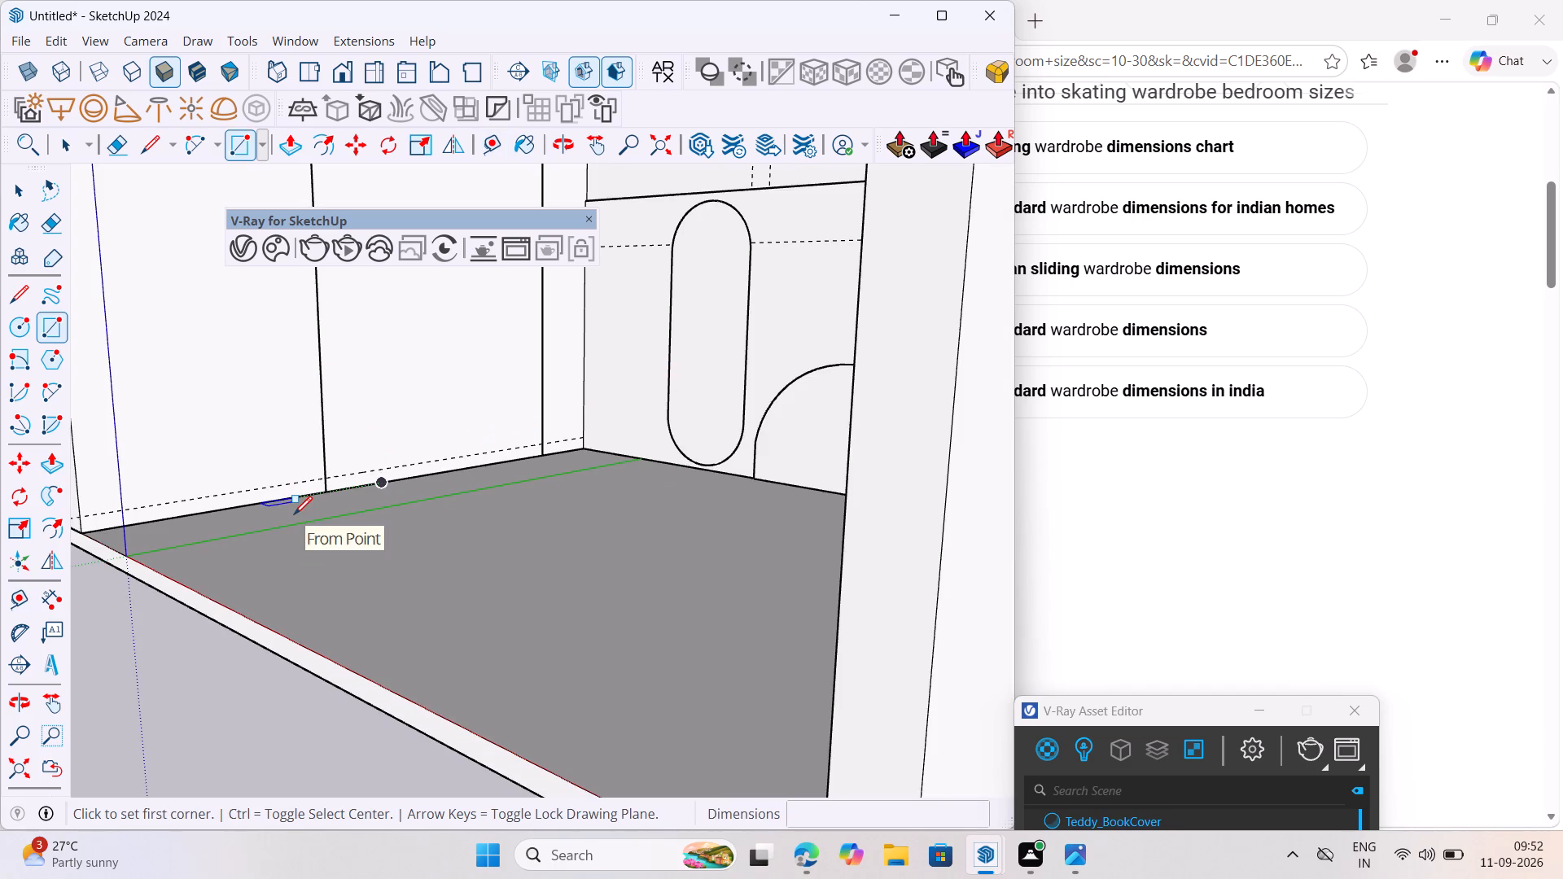
pyautogui.rightClick(313, 507)
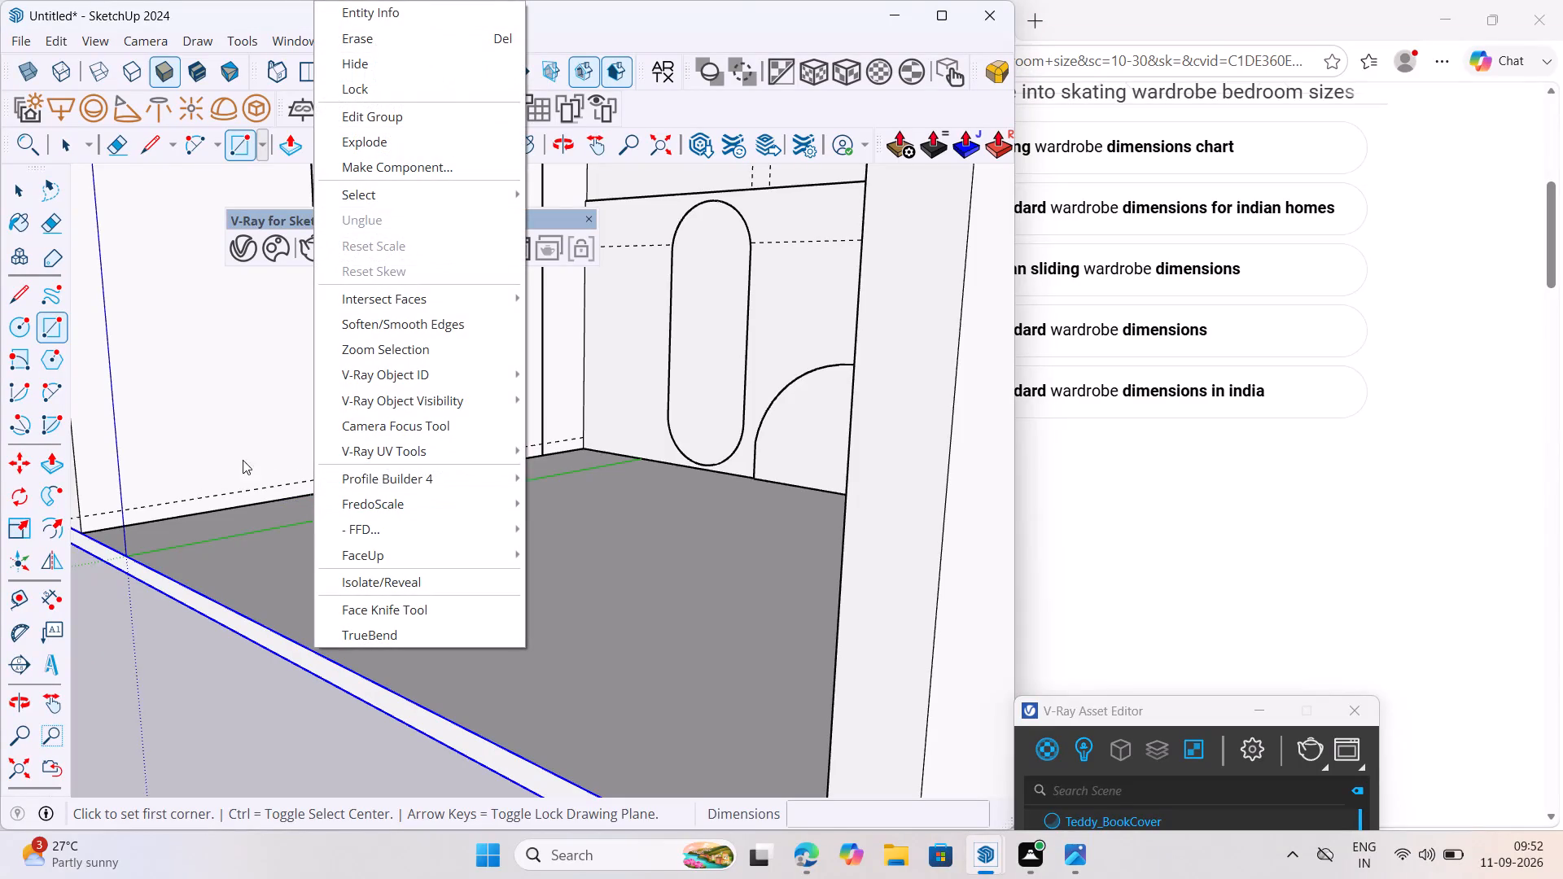
pyautogui.rightClick(138, 626)
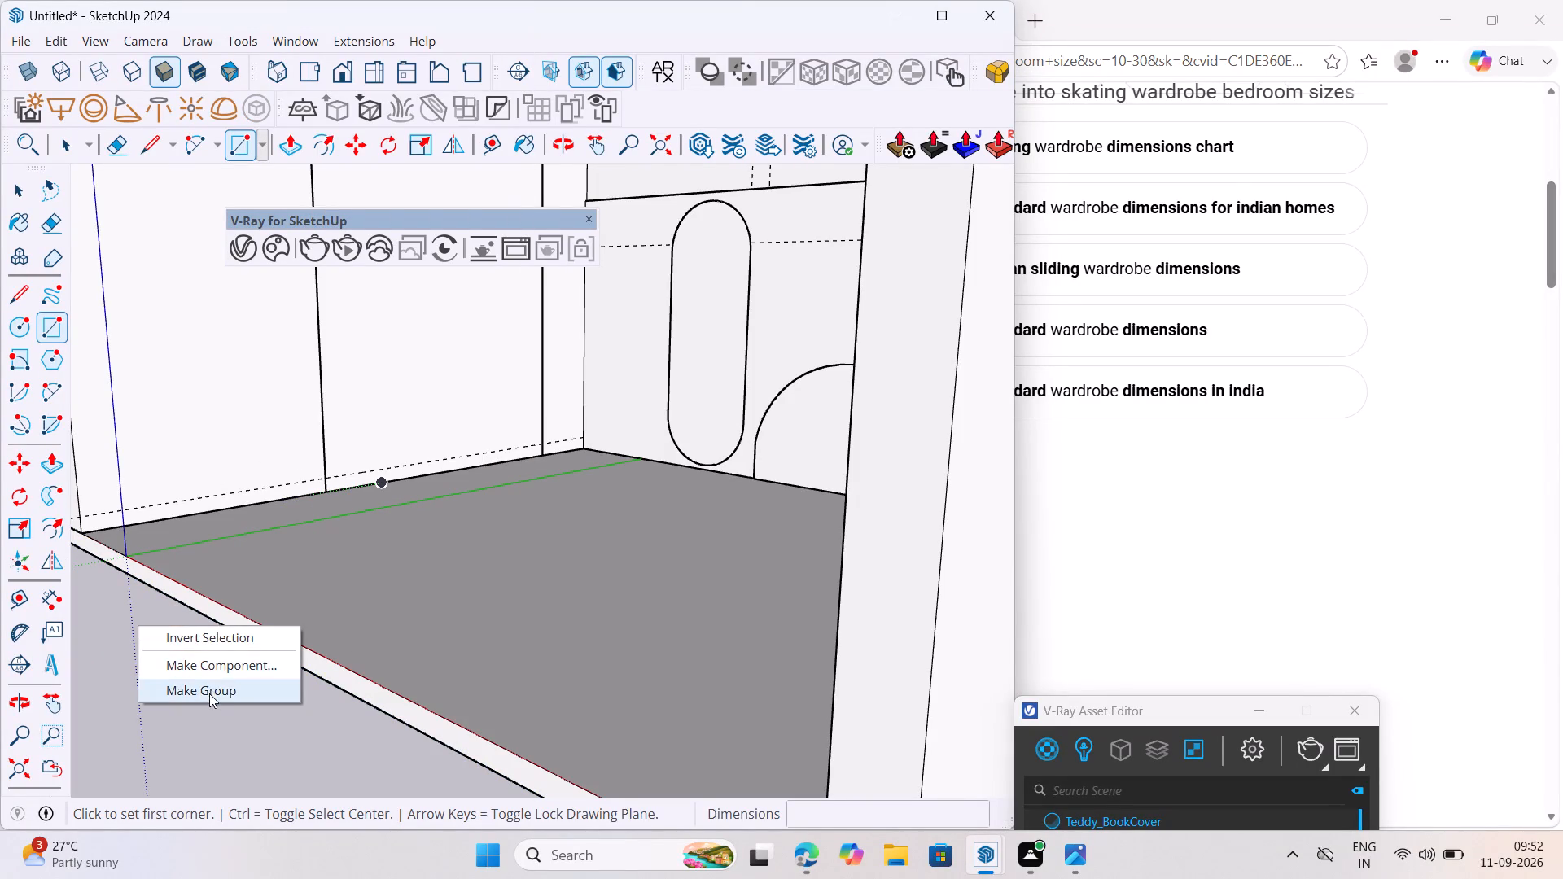
pyautogui.click(209, 693)
pyautogui.scroll(4, 367, 470)
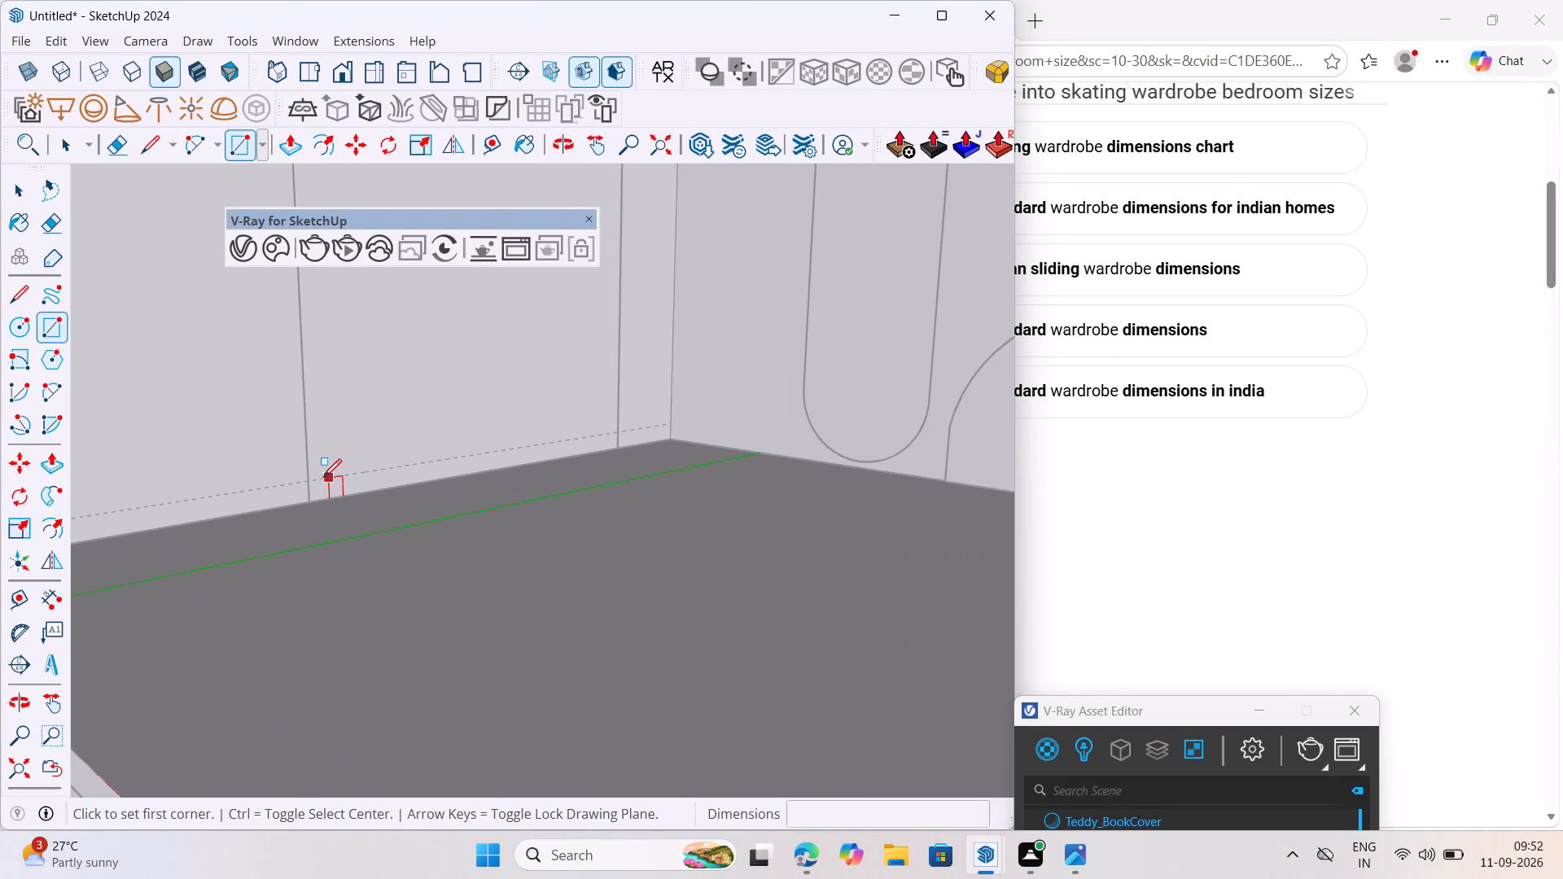
pyautogui.click(307, 483)
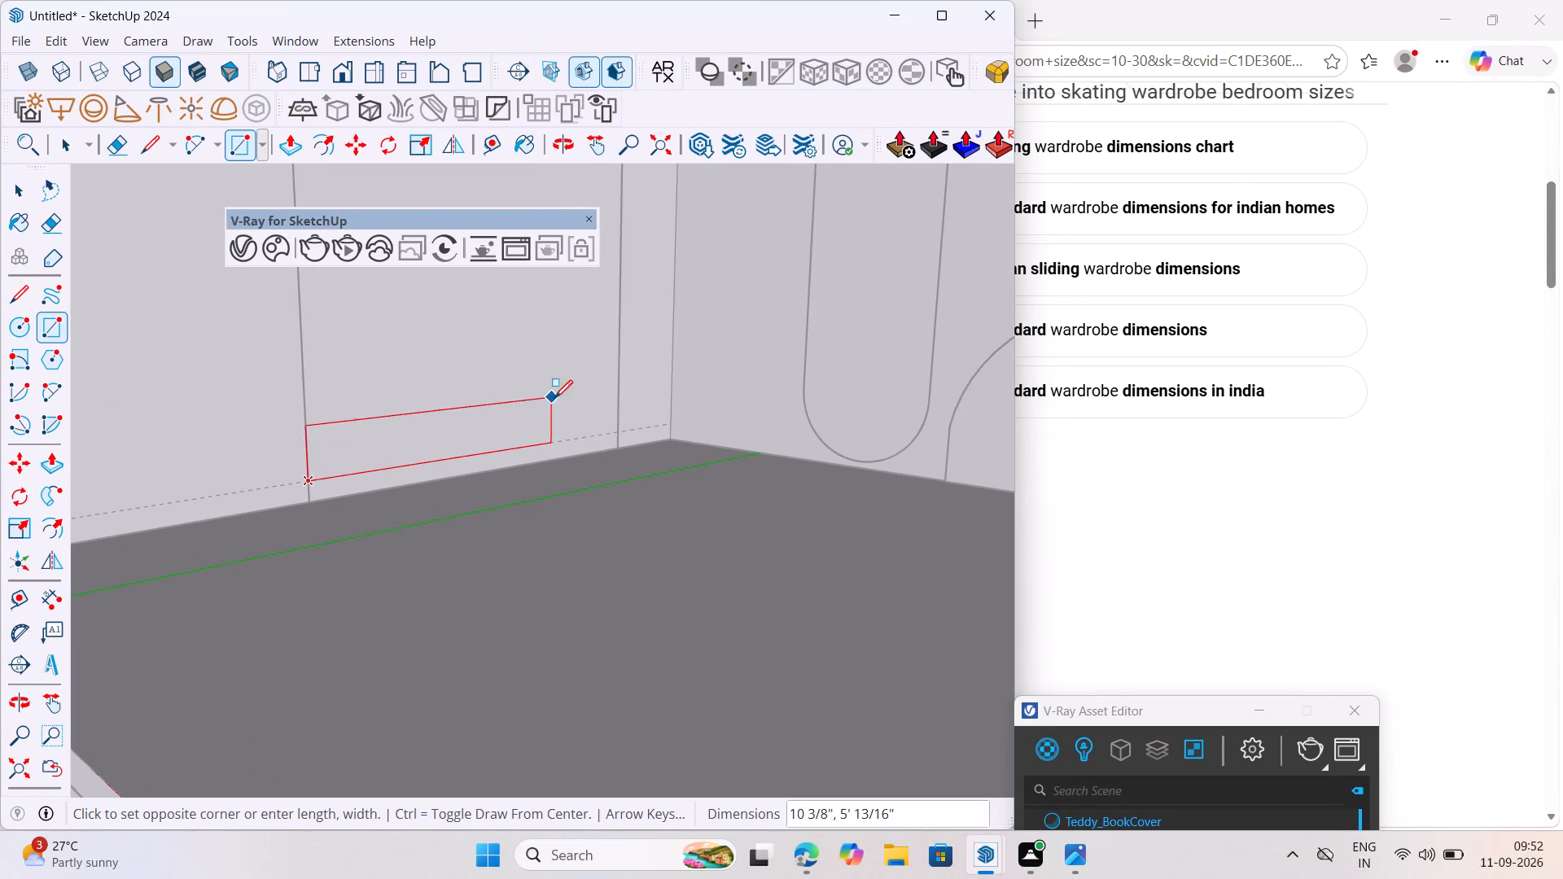
pyautogui.click(611, 451)
pyautogui.scroll(-1, 611, 451)
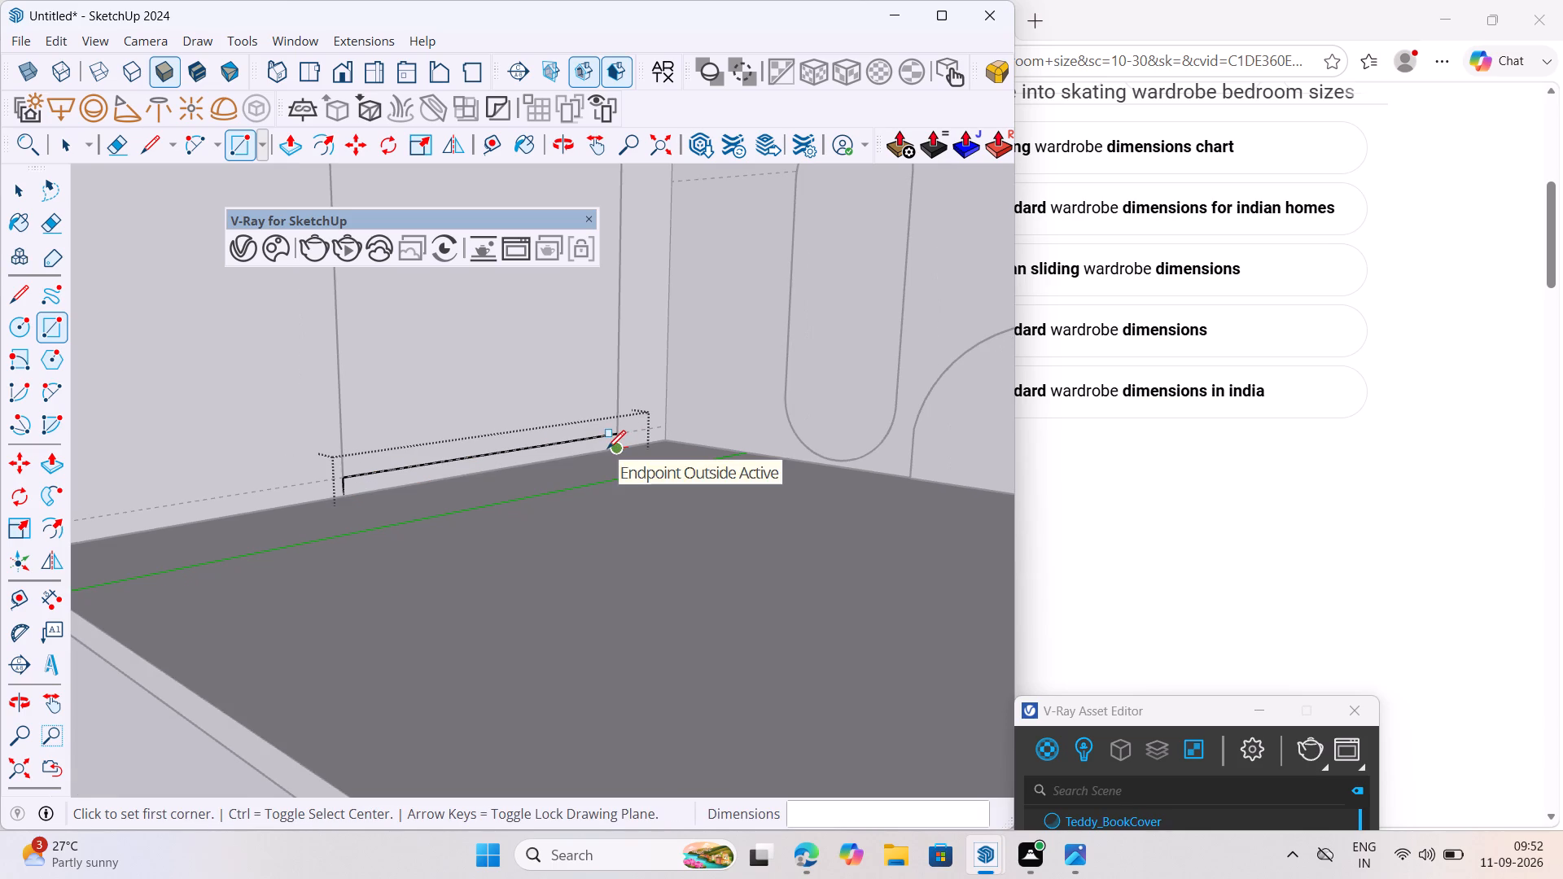
pyautogui.press('space')
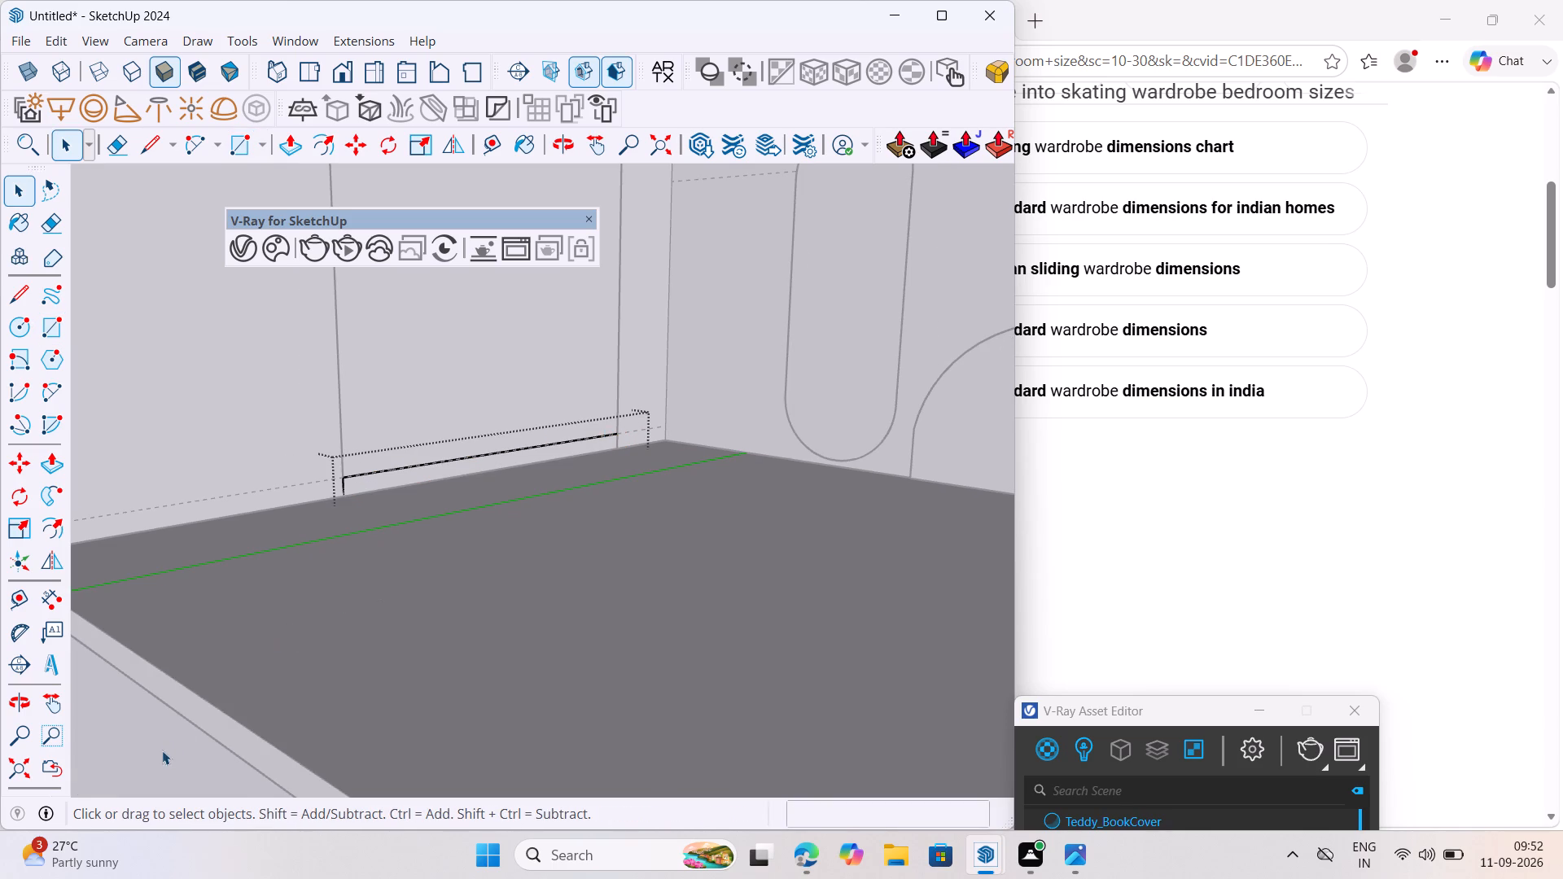
pyautogui.click(162, 750)
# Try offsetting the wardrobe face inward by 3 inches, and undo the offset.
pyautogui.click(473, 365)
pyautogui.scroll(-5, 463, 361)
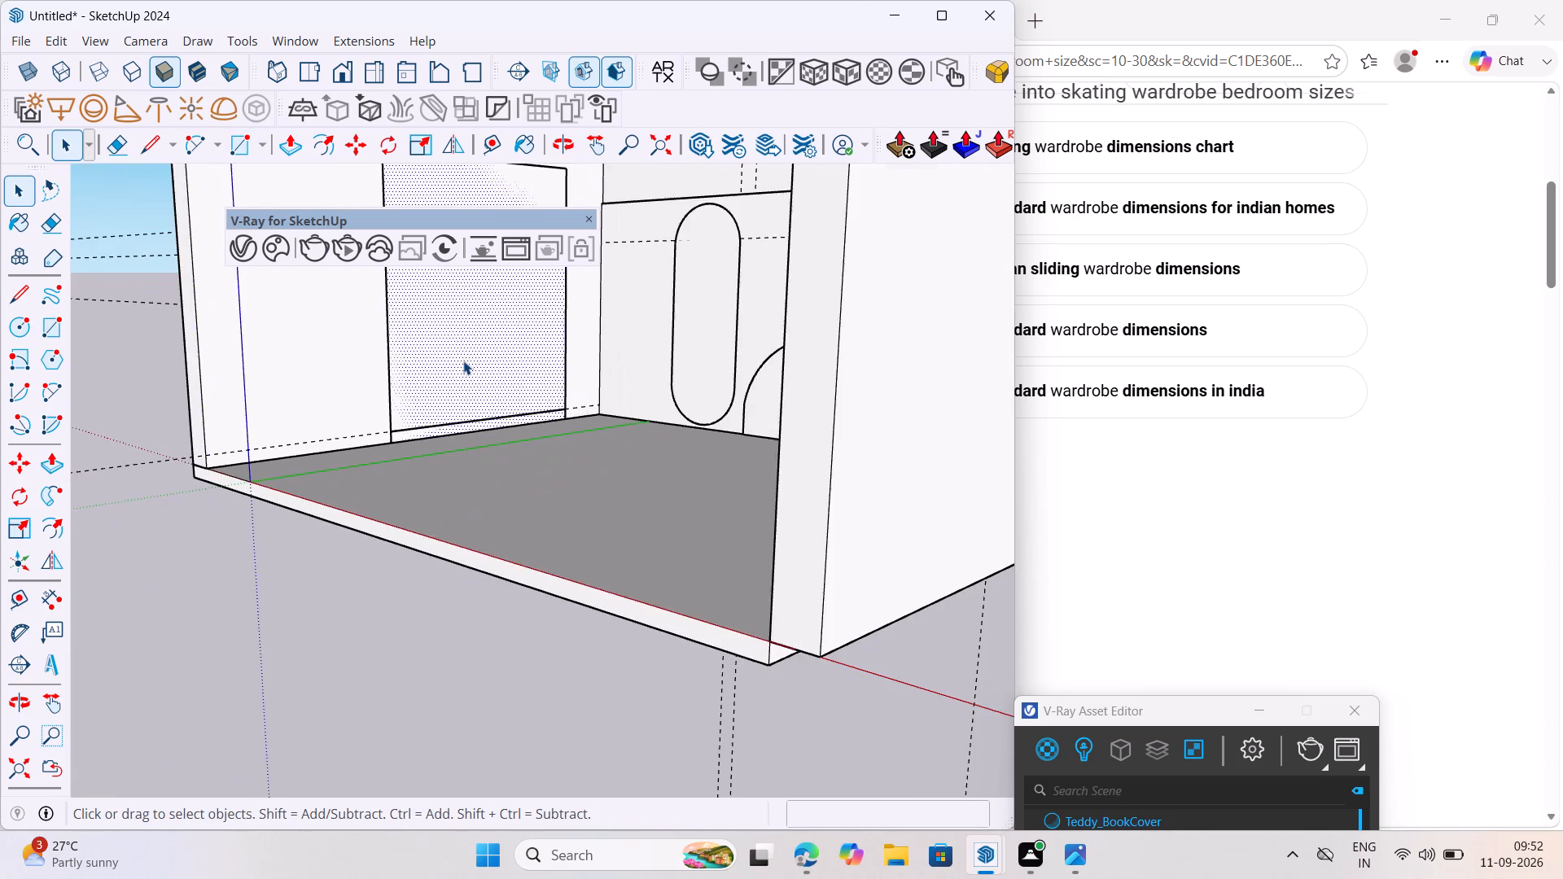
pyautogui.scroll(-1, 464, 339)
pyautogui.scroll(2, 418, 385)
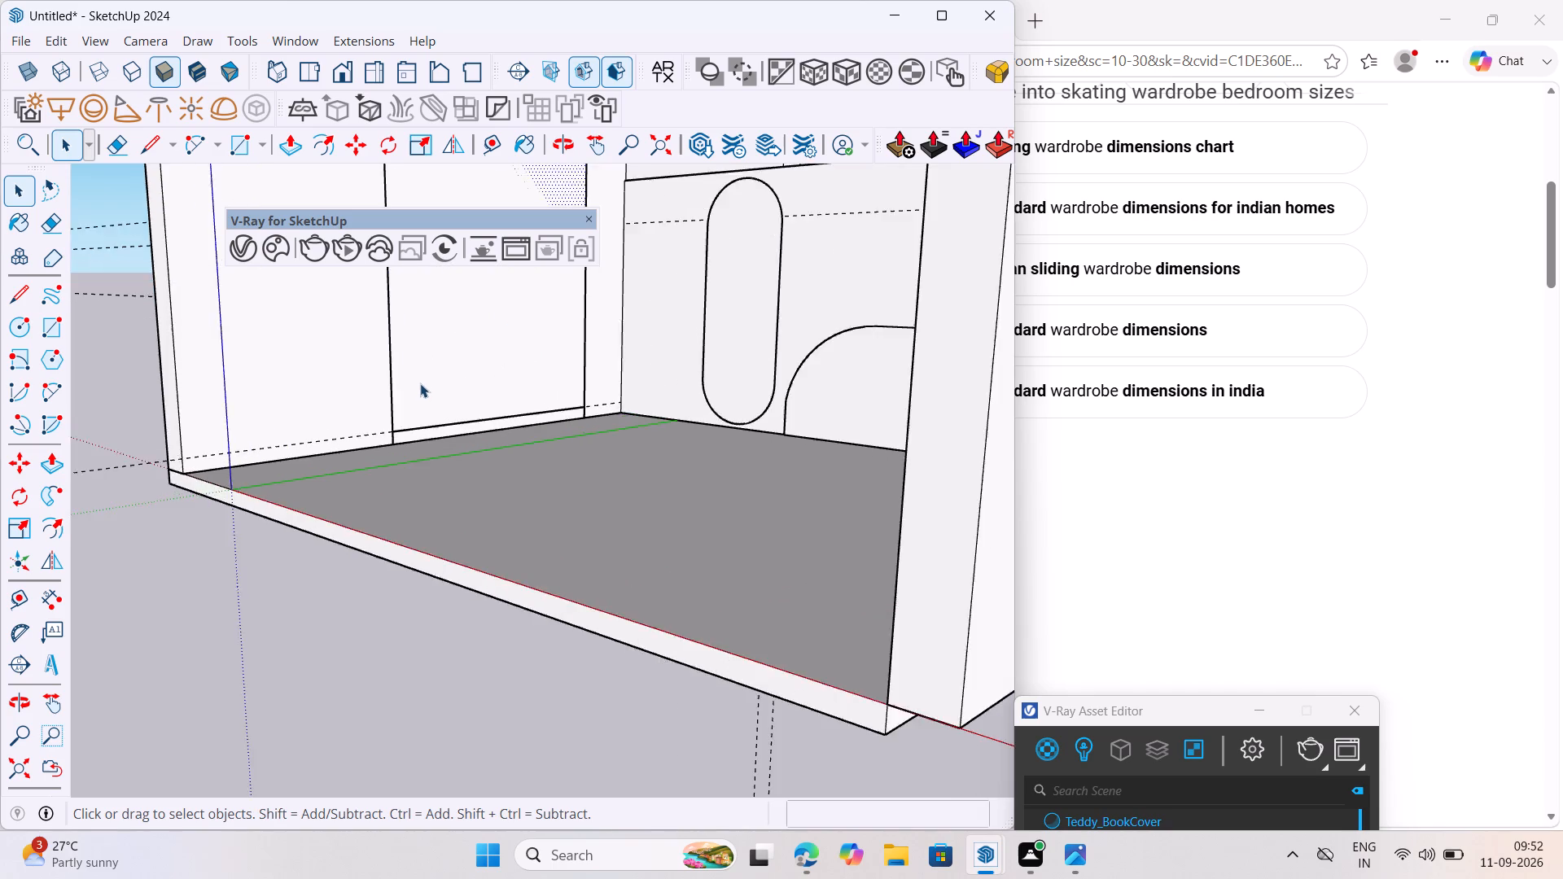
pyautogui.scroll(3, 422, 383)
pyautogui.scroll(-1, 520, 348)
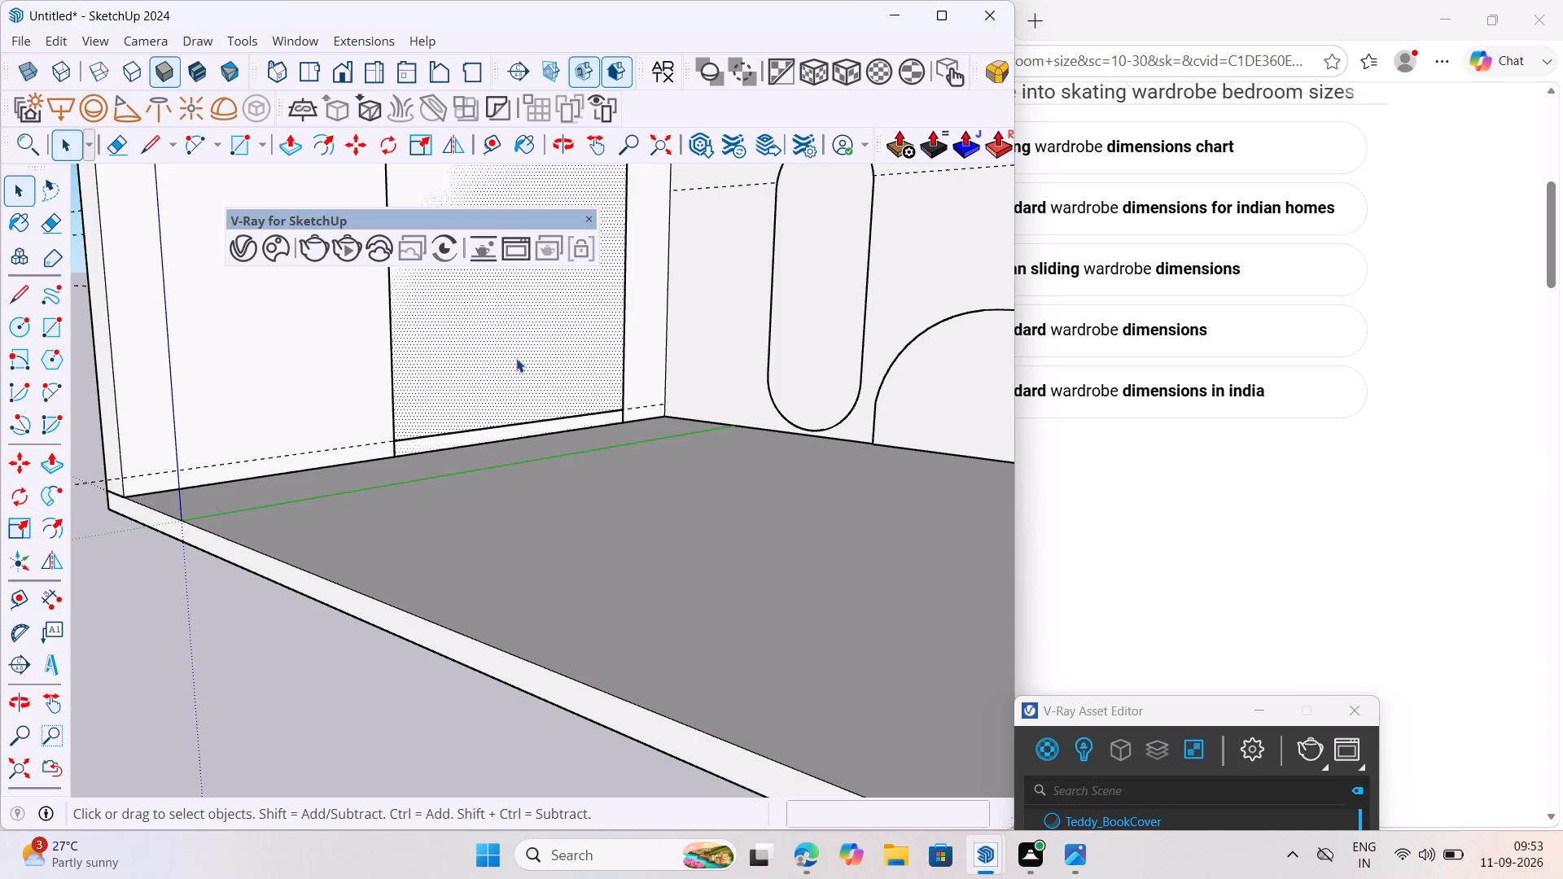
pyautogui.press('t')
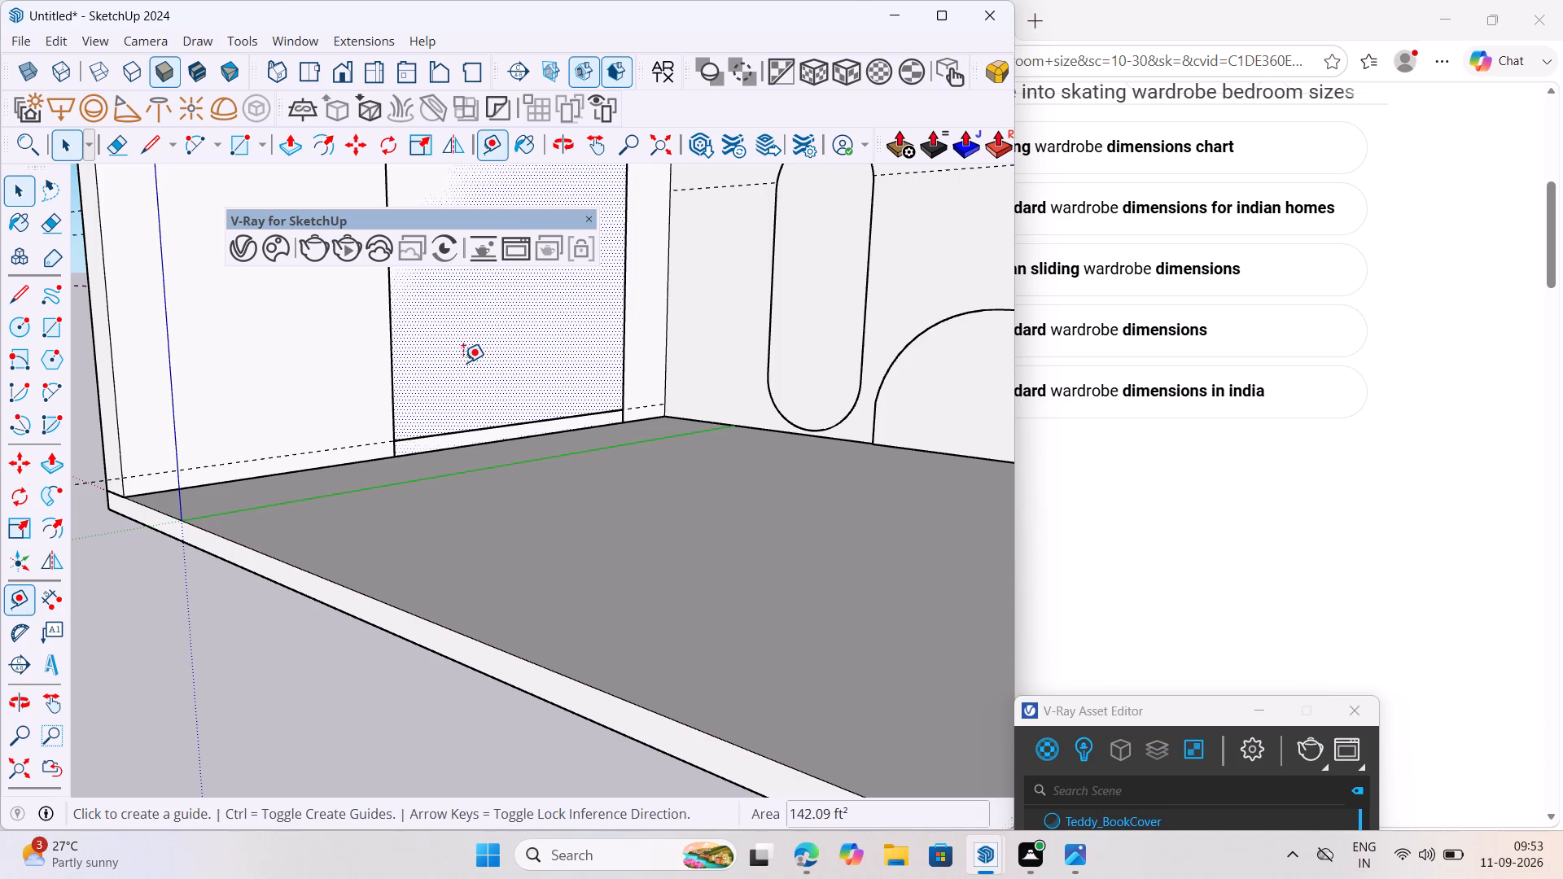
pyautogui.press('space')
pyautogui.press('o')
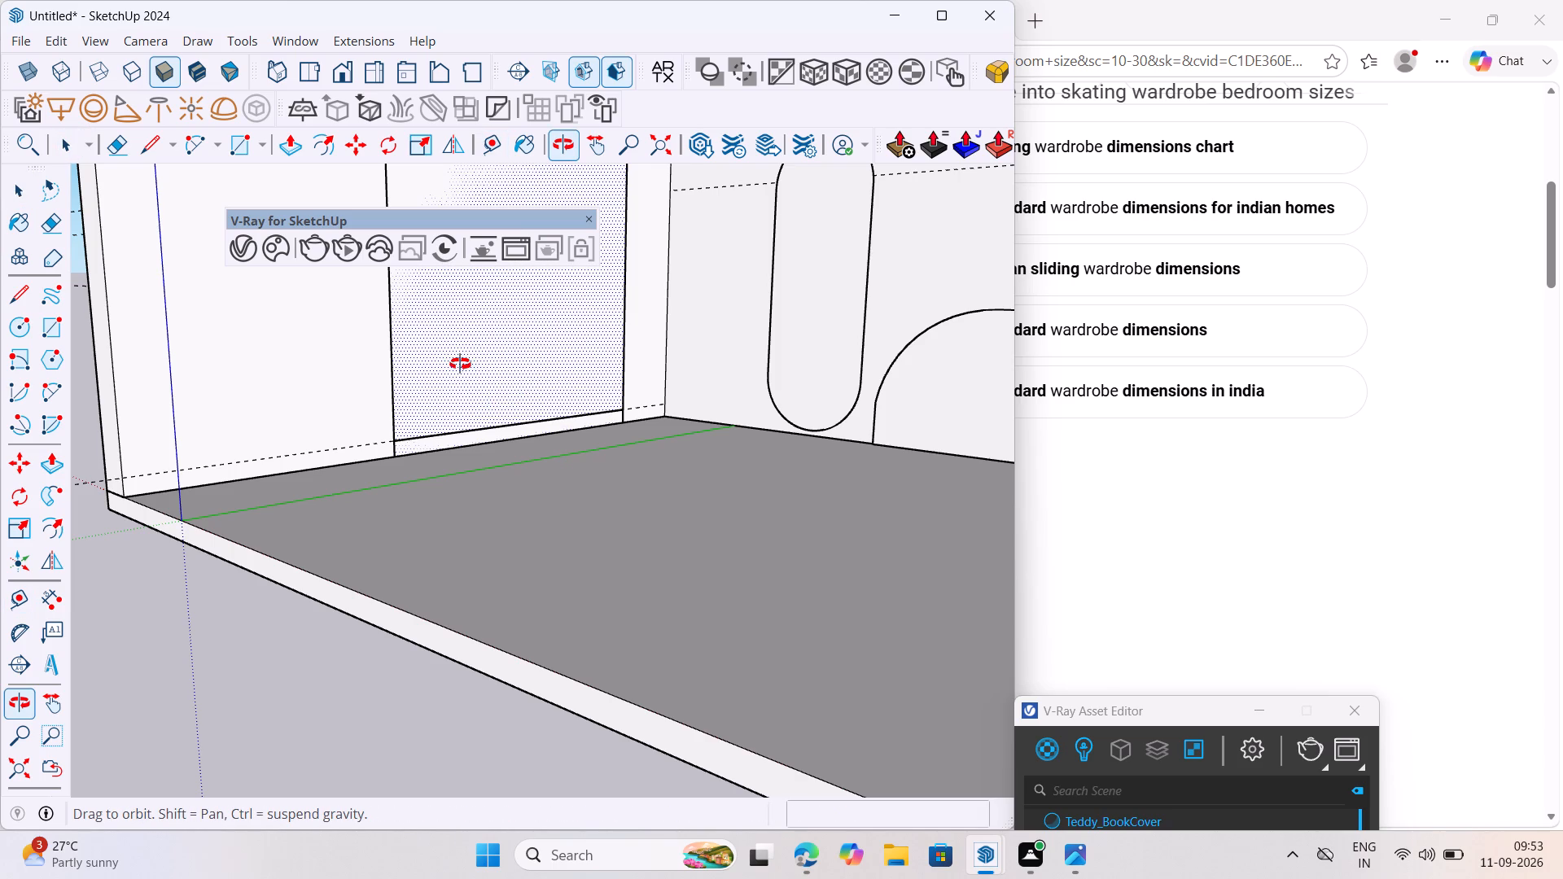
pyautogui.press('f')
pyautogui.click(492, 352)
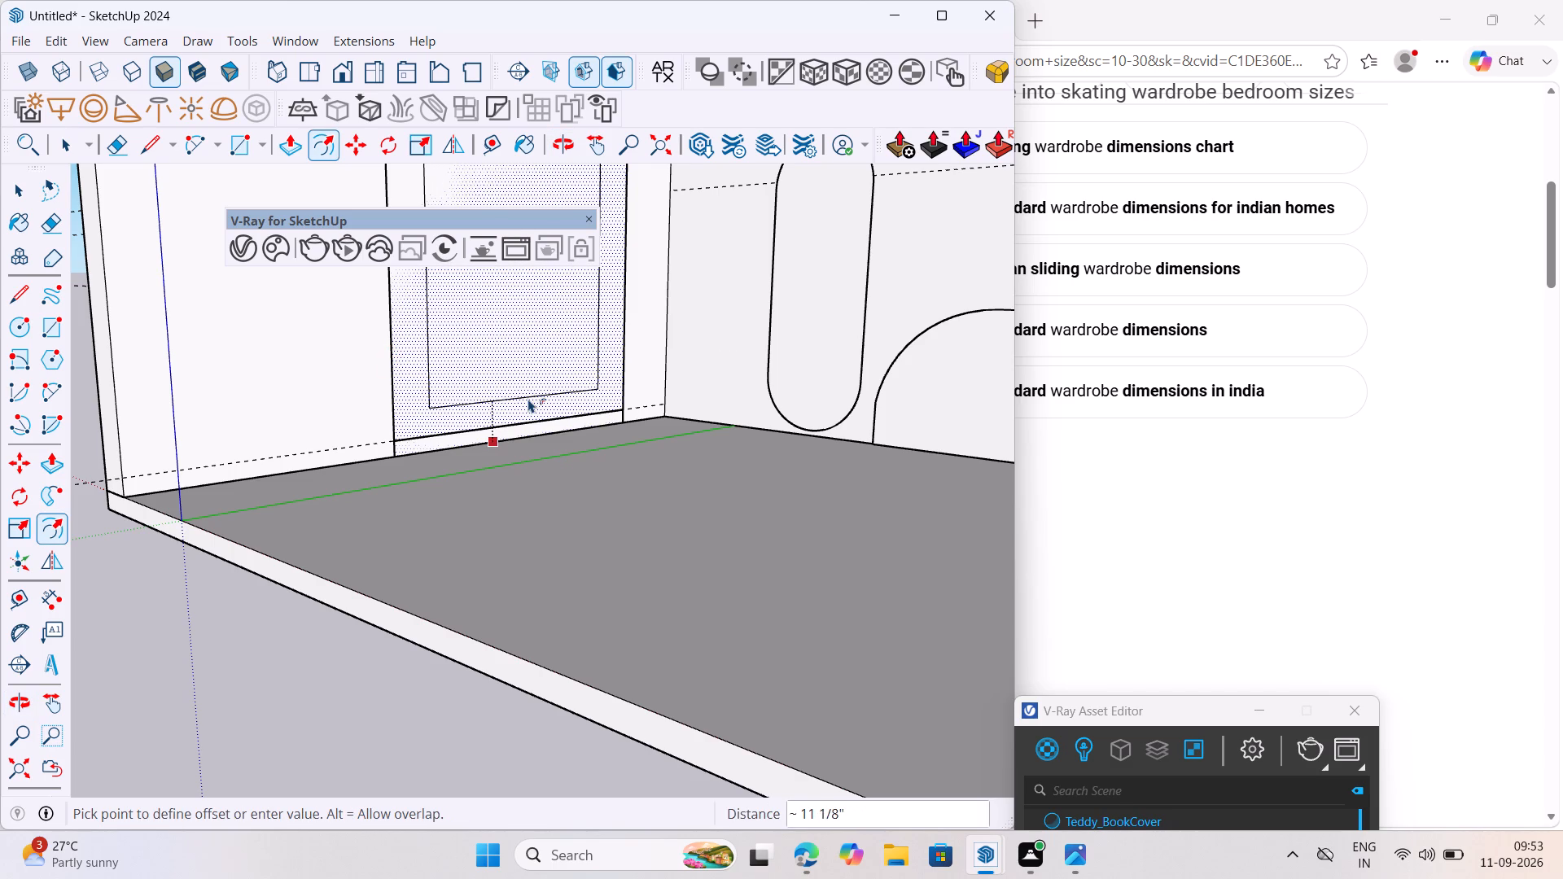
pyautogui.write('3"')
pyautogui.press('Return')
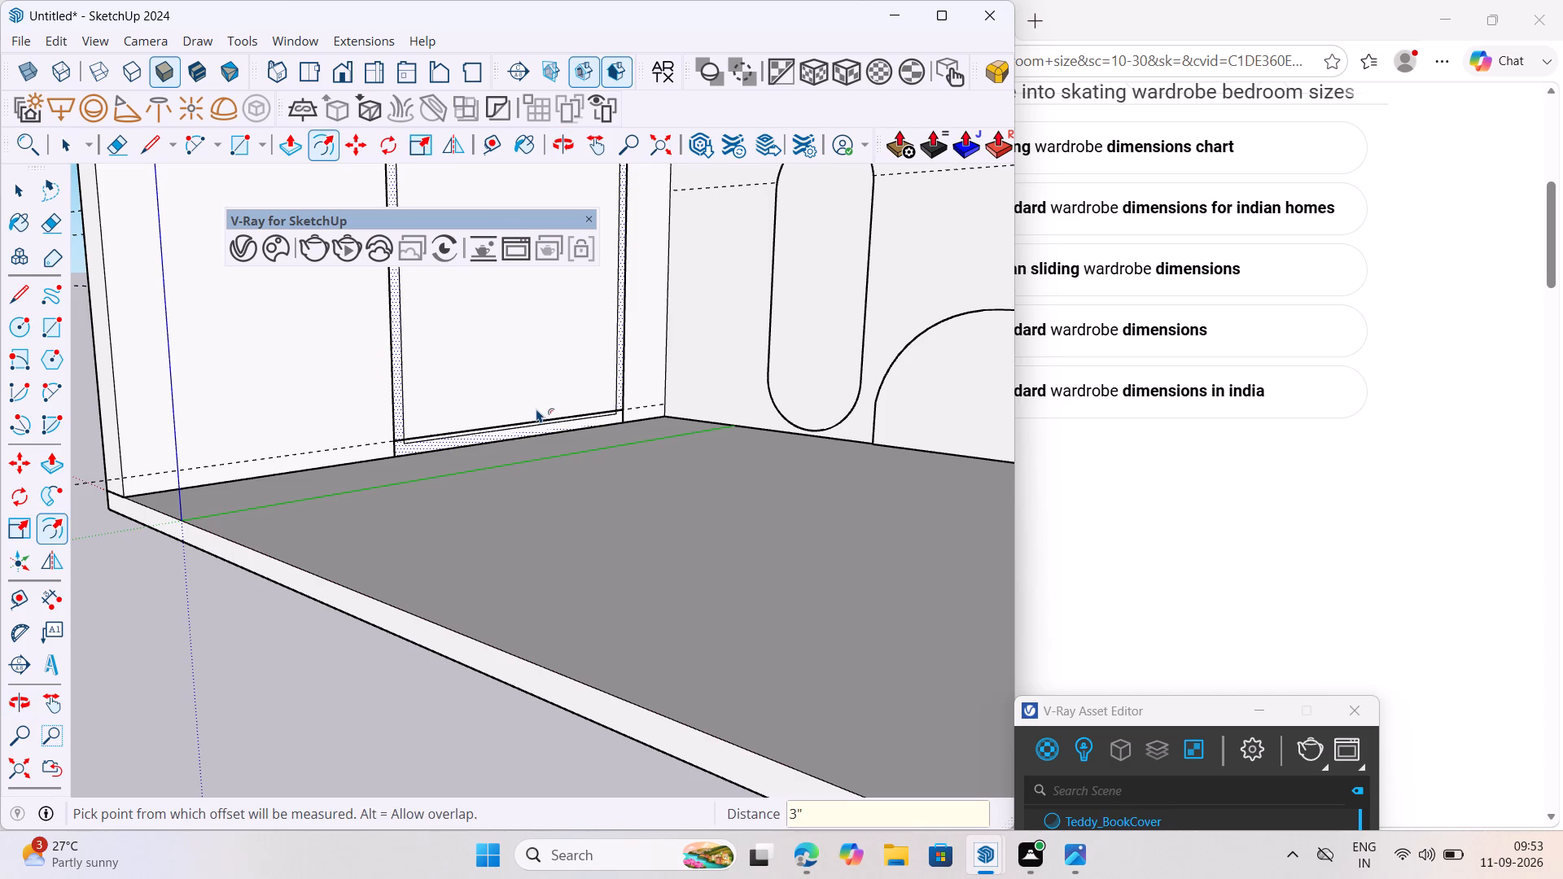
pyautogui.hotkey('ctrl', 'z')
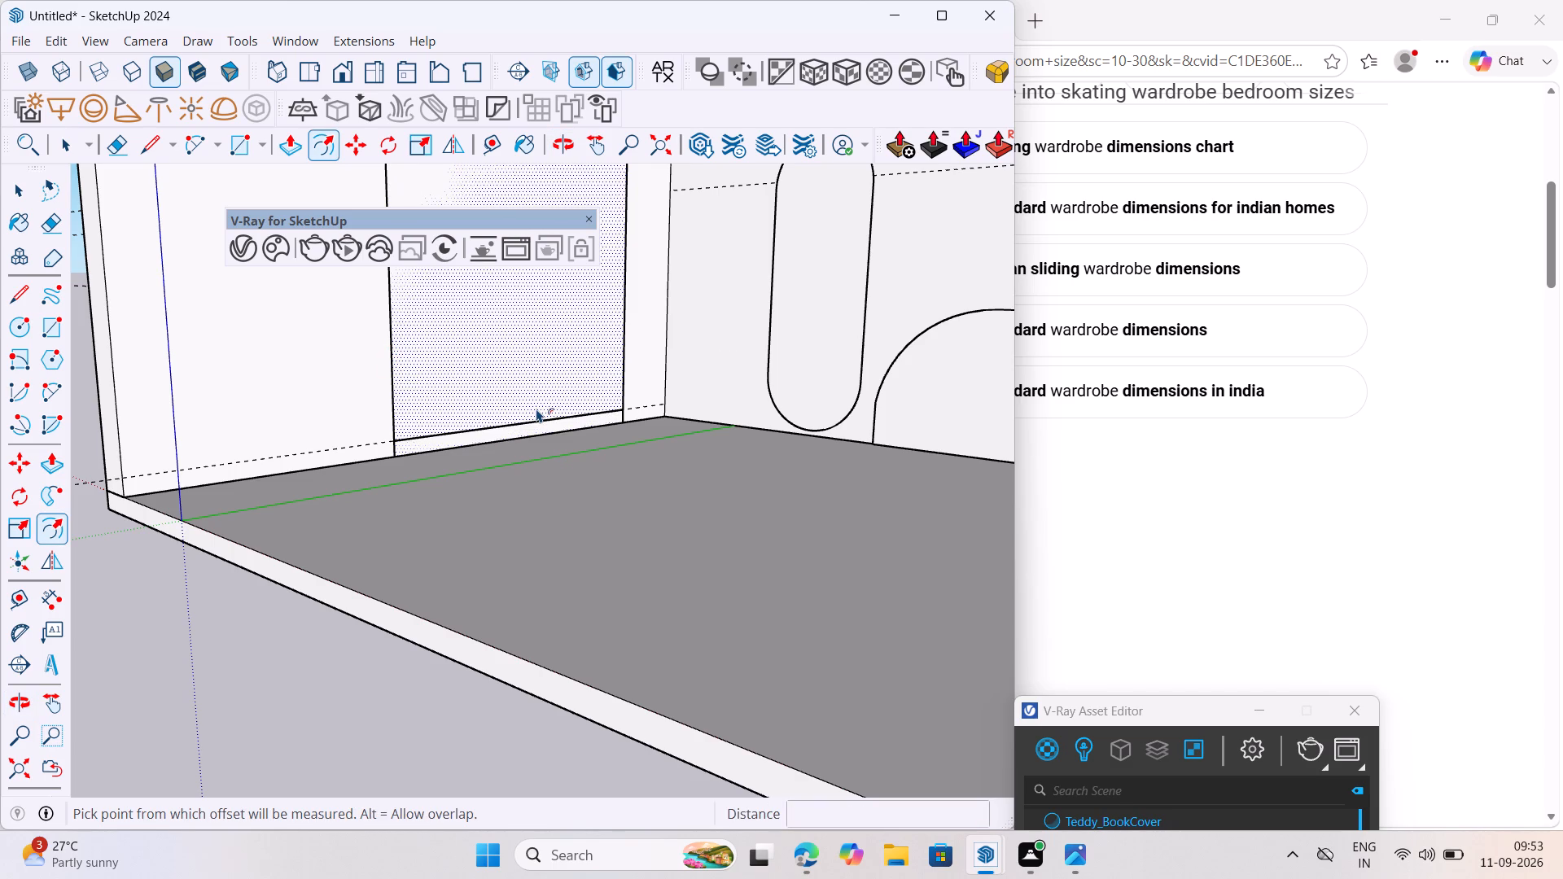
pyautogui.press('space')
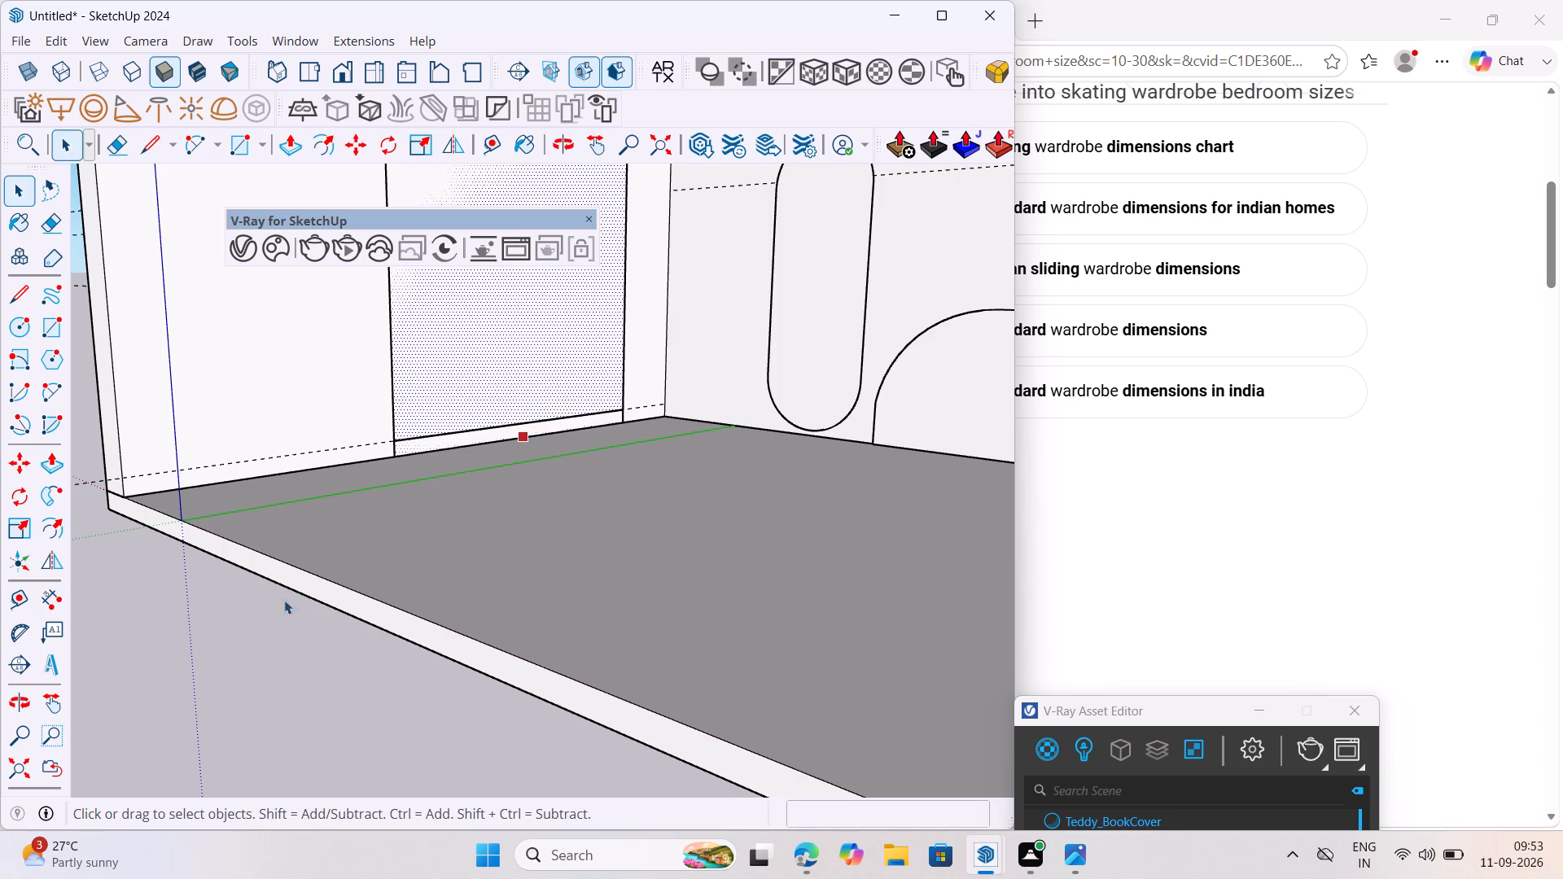
# Undo the skirting rectangle drawn at the wardrobe's base and leave its group.
pyautogui.click(271, 609)
pyautogui.click(431, 384)
pyautogui.doubleClick(438, 363)
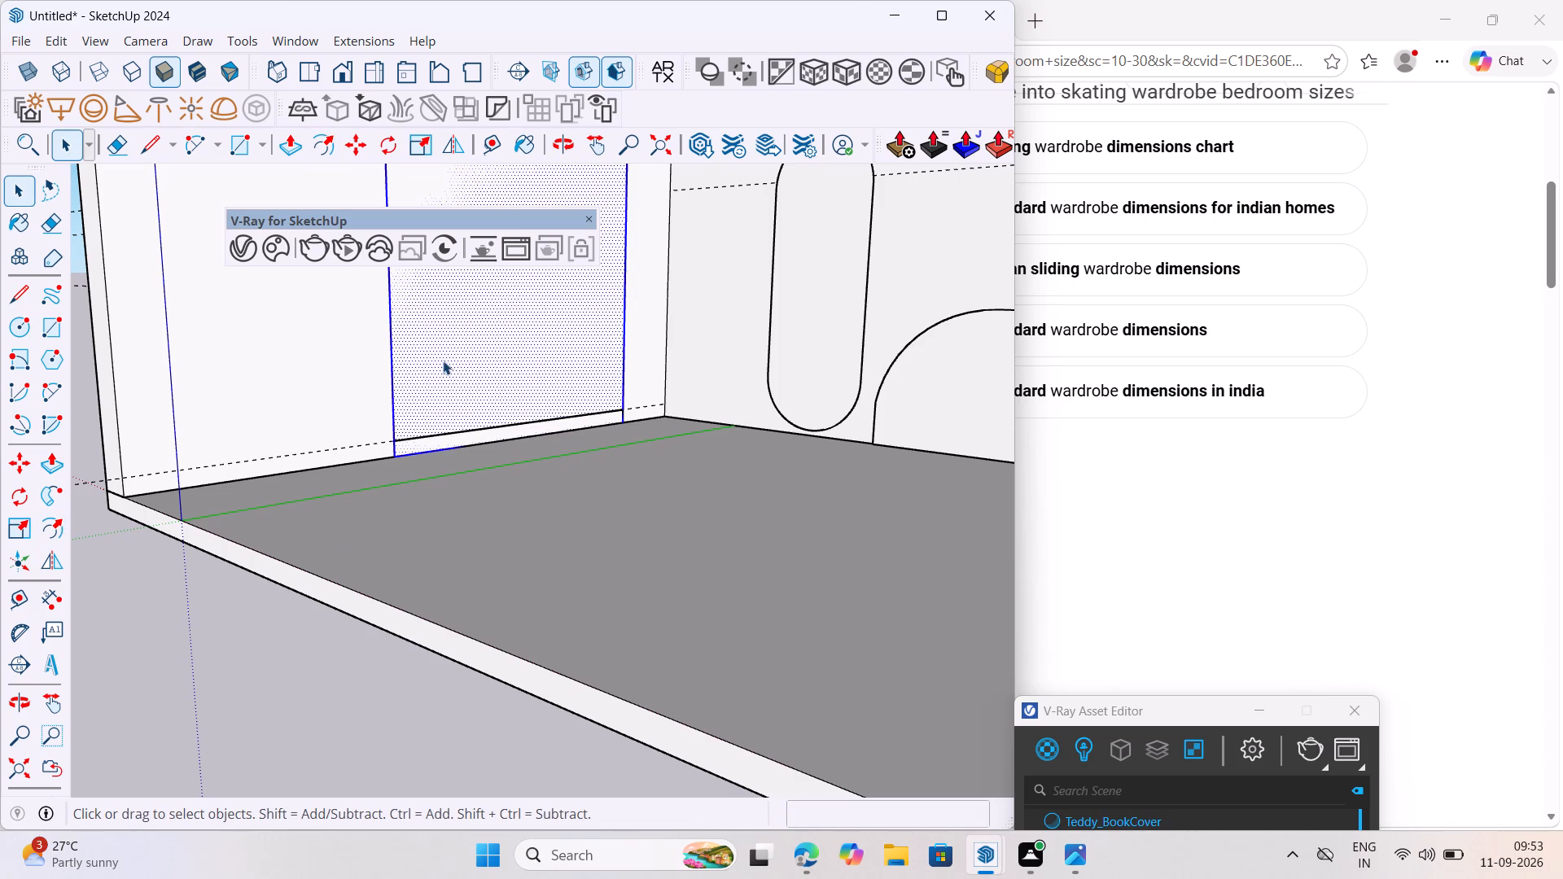
pyautogui.click(452, 354)
pyautogui.scroll(-2, 458, 358)
pyautogui.moveTo(486, 377); pyautogui.dragTo(440, 377, button='middle')
pyautogui.click(246, 518)
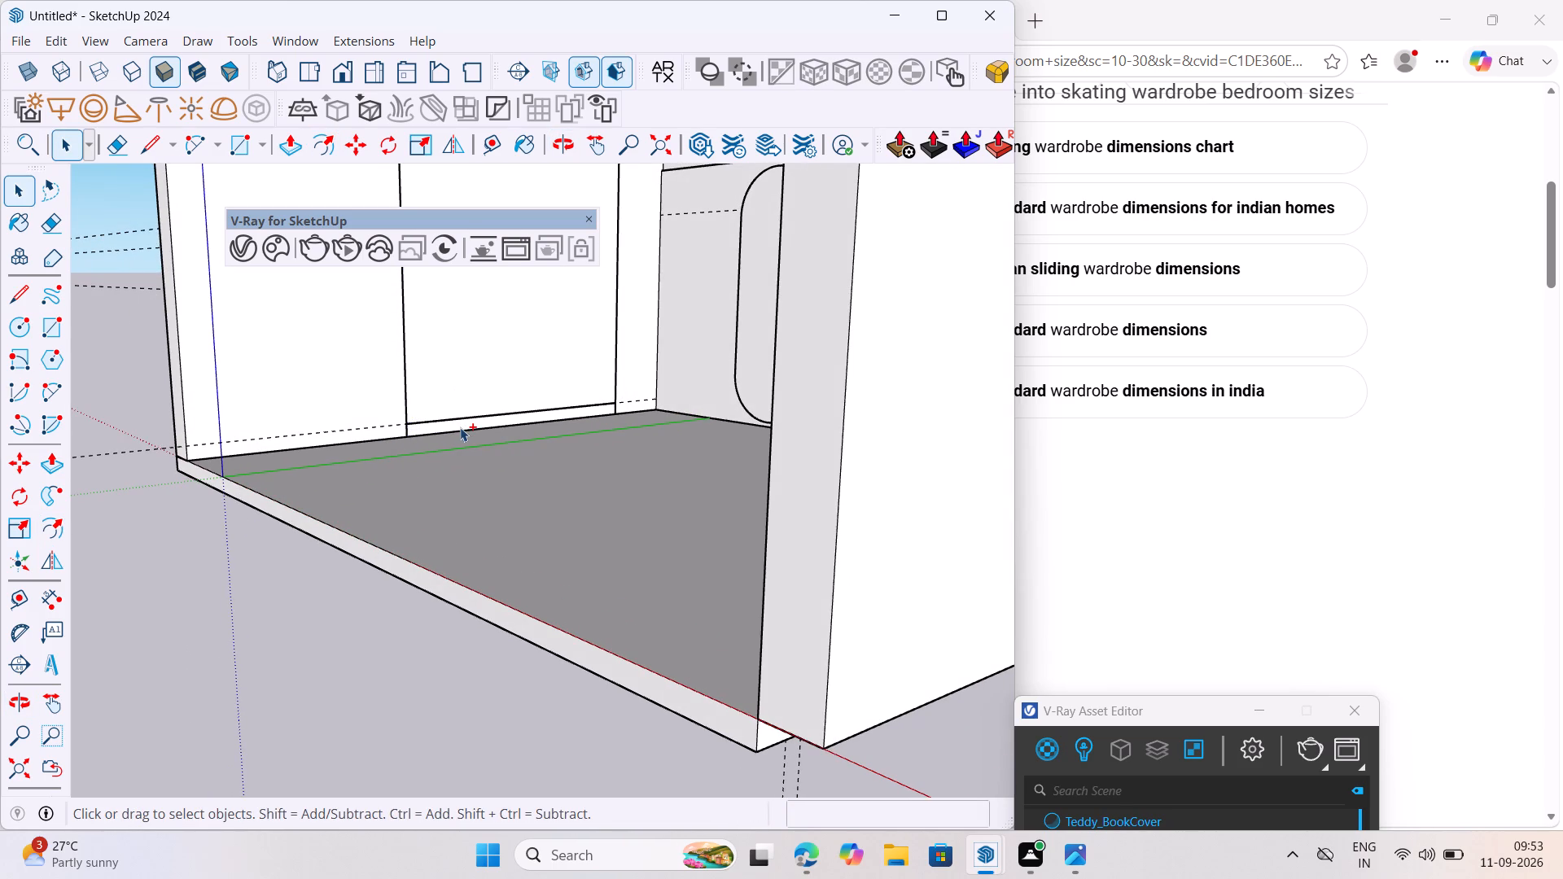
pyautogui.hotkey('ctrl', 'z')
pyautogui.hotkey('ctrl', 'z')
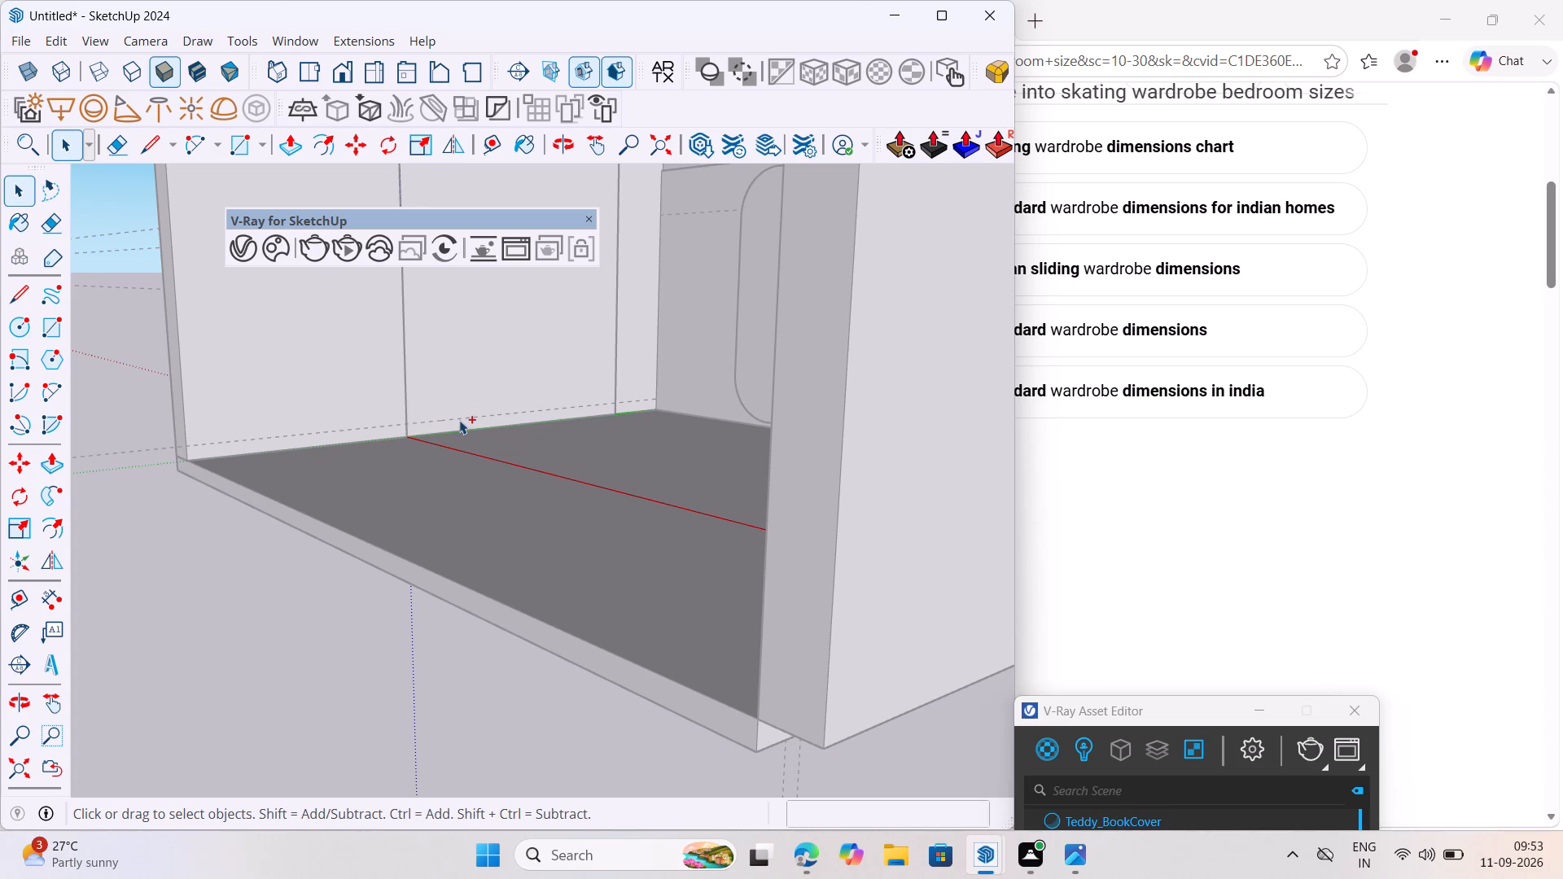
pyautogui.click(237, 543)
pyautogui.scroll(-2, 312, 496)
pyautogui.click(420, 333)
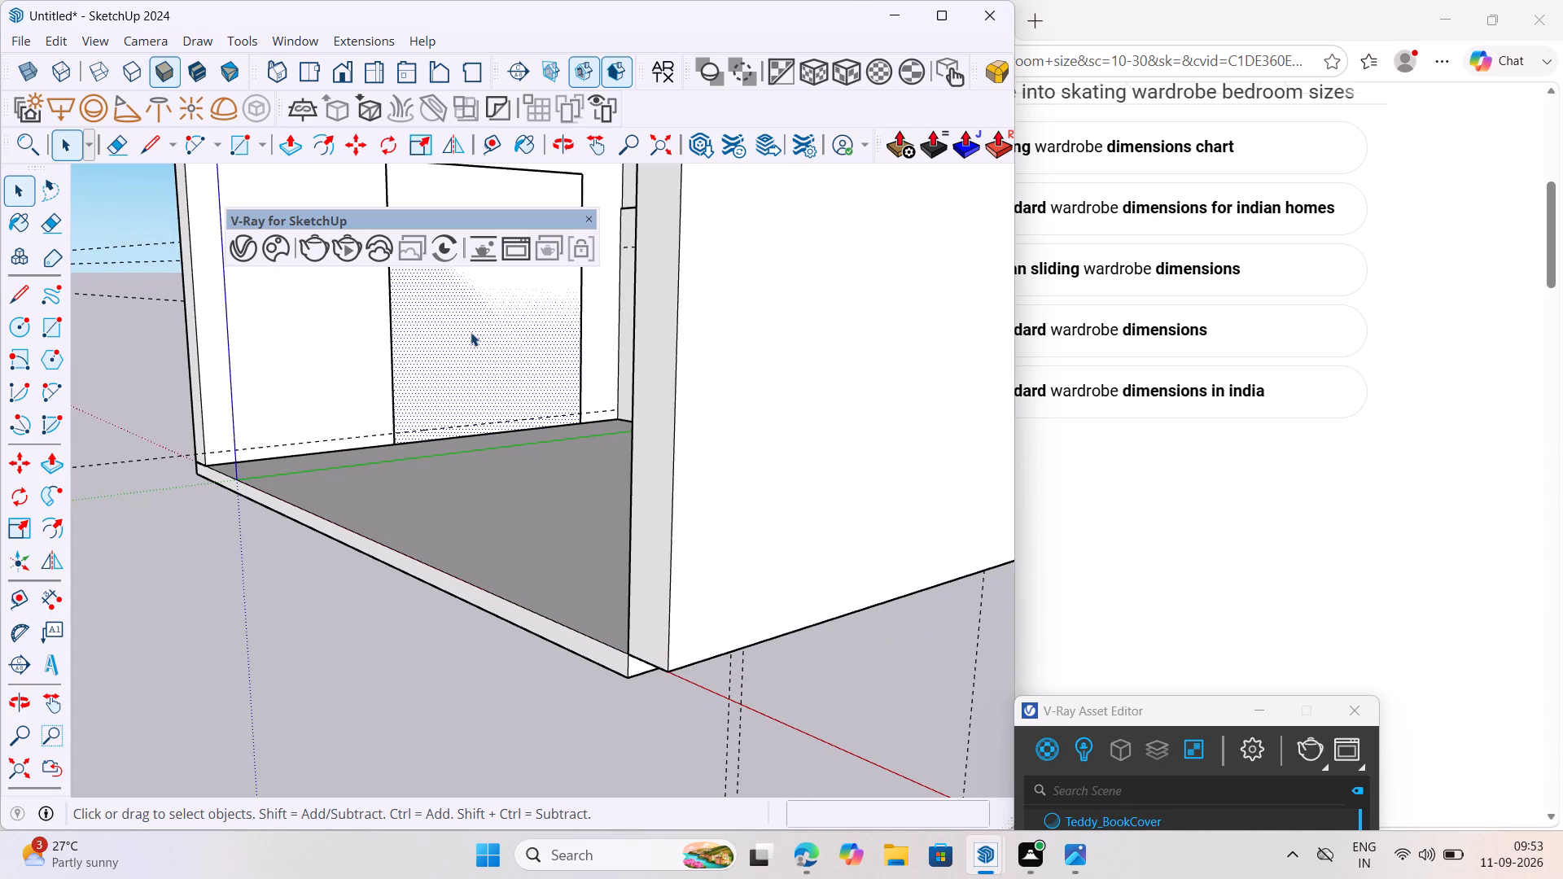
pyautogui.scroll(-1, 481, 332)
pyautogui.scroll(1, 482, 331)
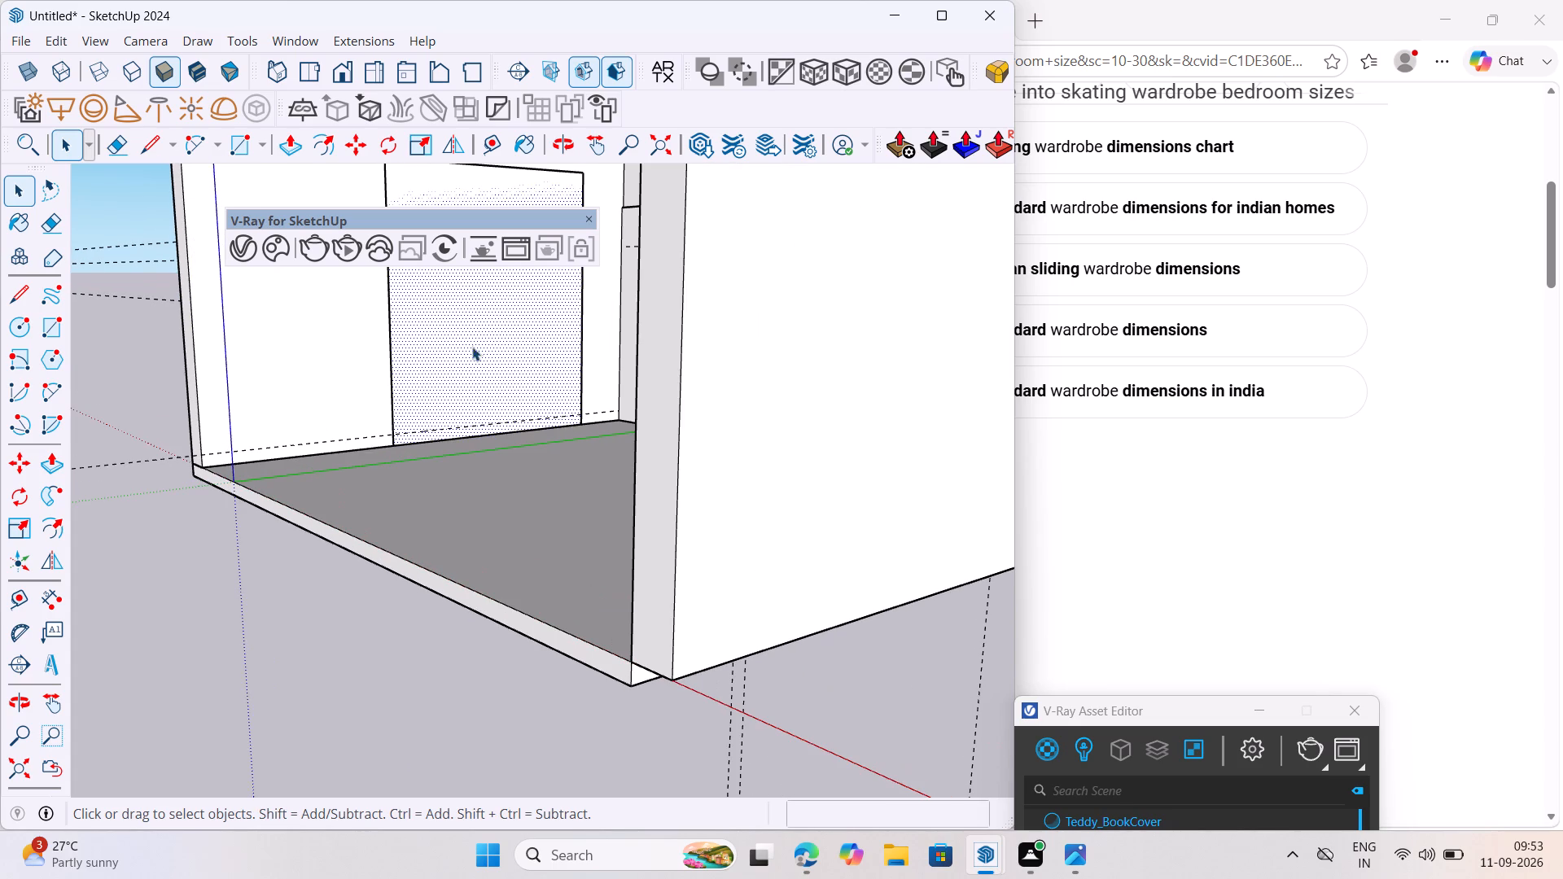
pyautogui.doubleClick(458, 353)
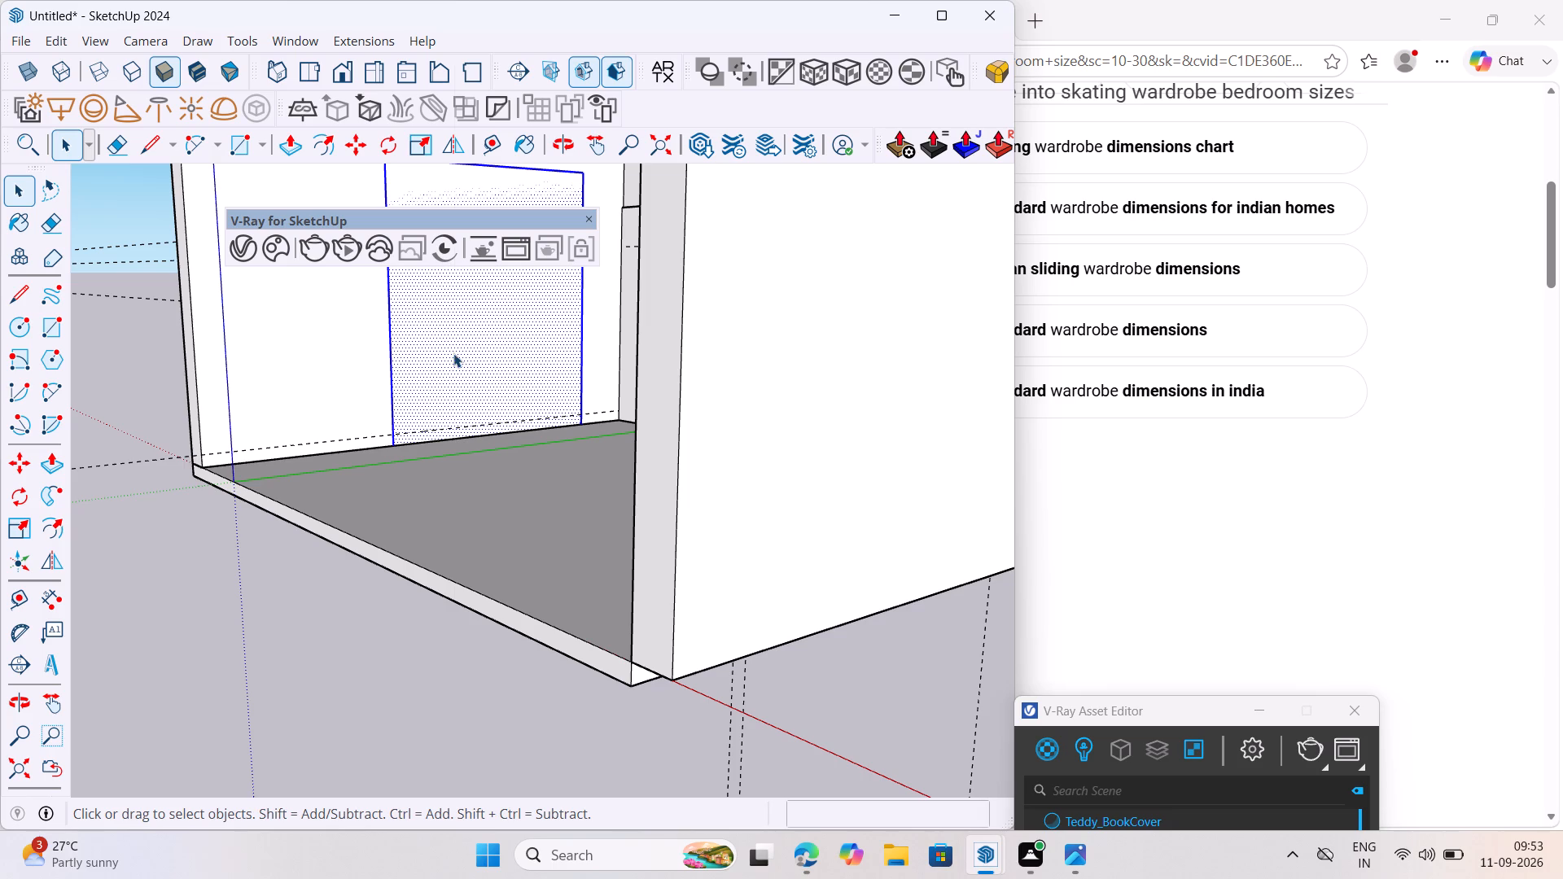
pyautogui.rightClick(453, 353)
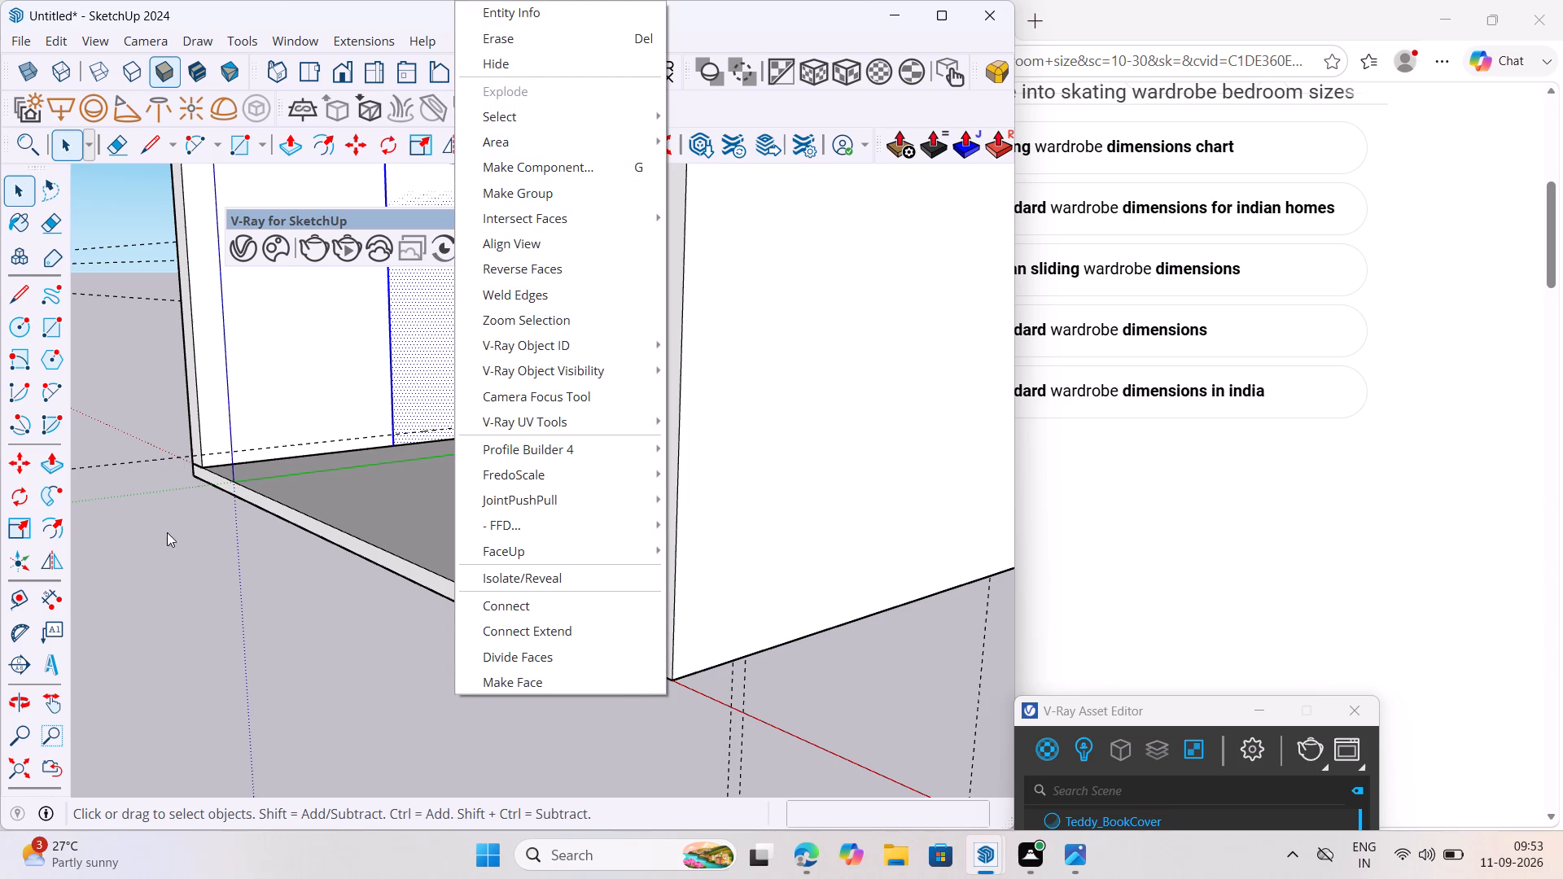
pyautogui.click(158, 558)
# Move the wardrobe rectangle's bottom edge up from the floor to the horizontal guide line 4 inches above it.
pyautogui.scroll(2, 450, 398)
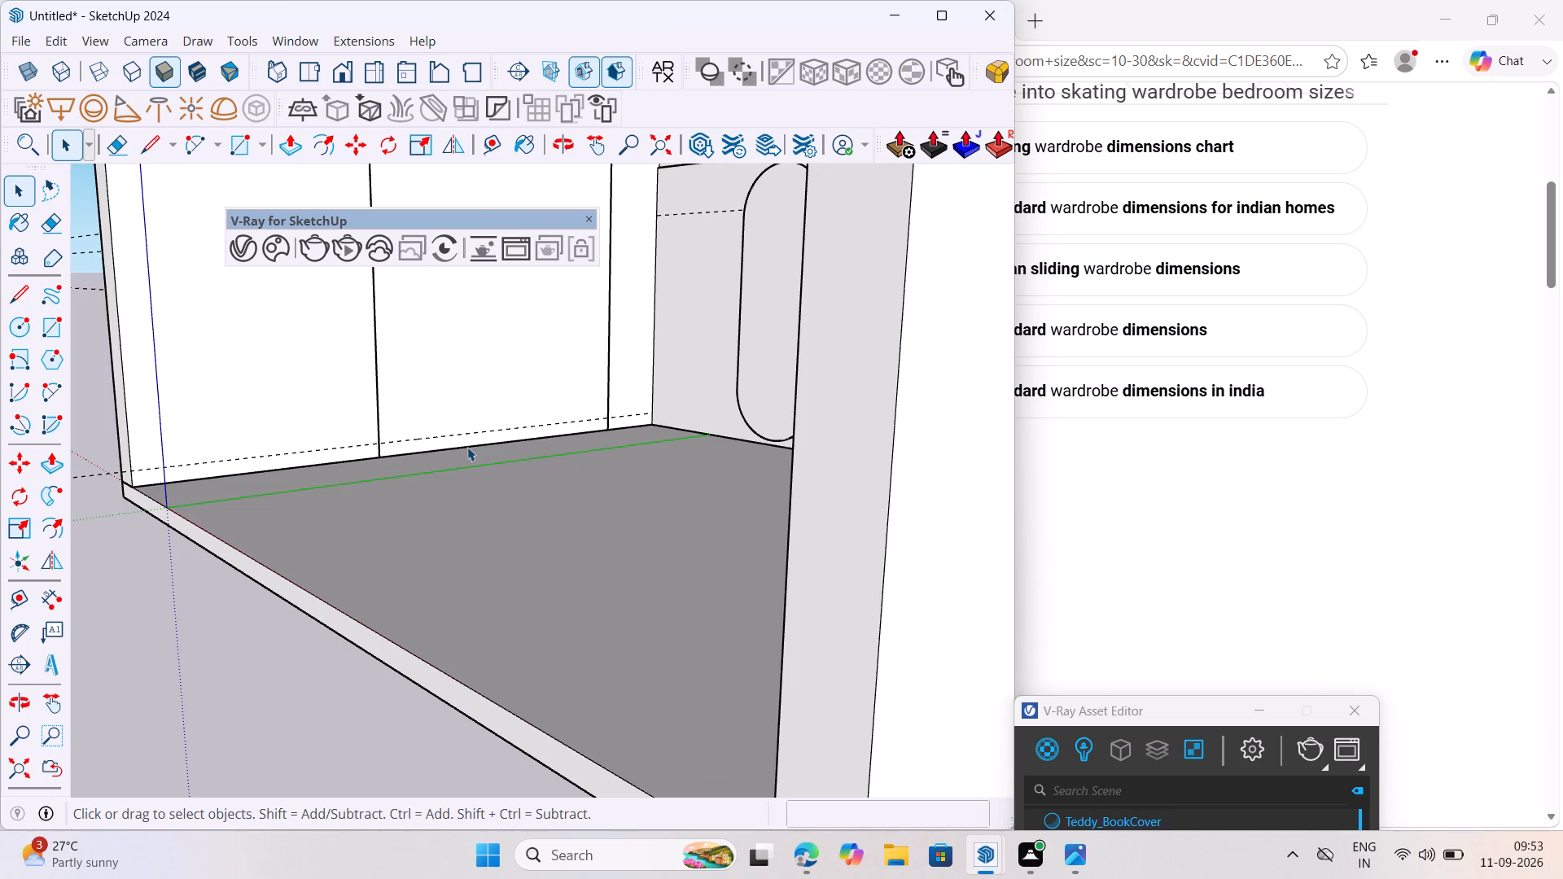
pyautogui.scroll(3, 467, 447)
pyautogui.click(467, 447)
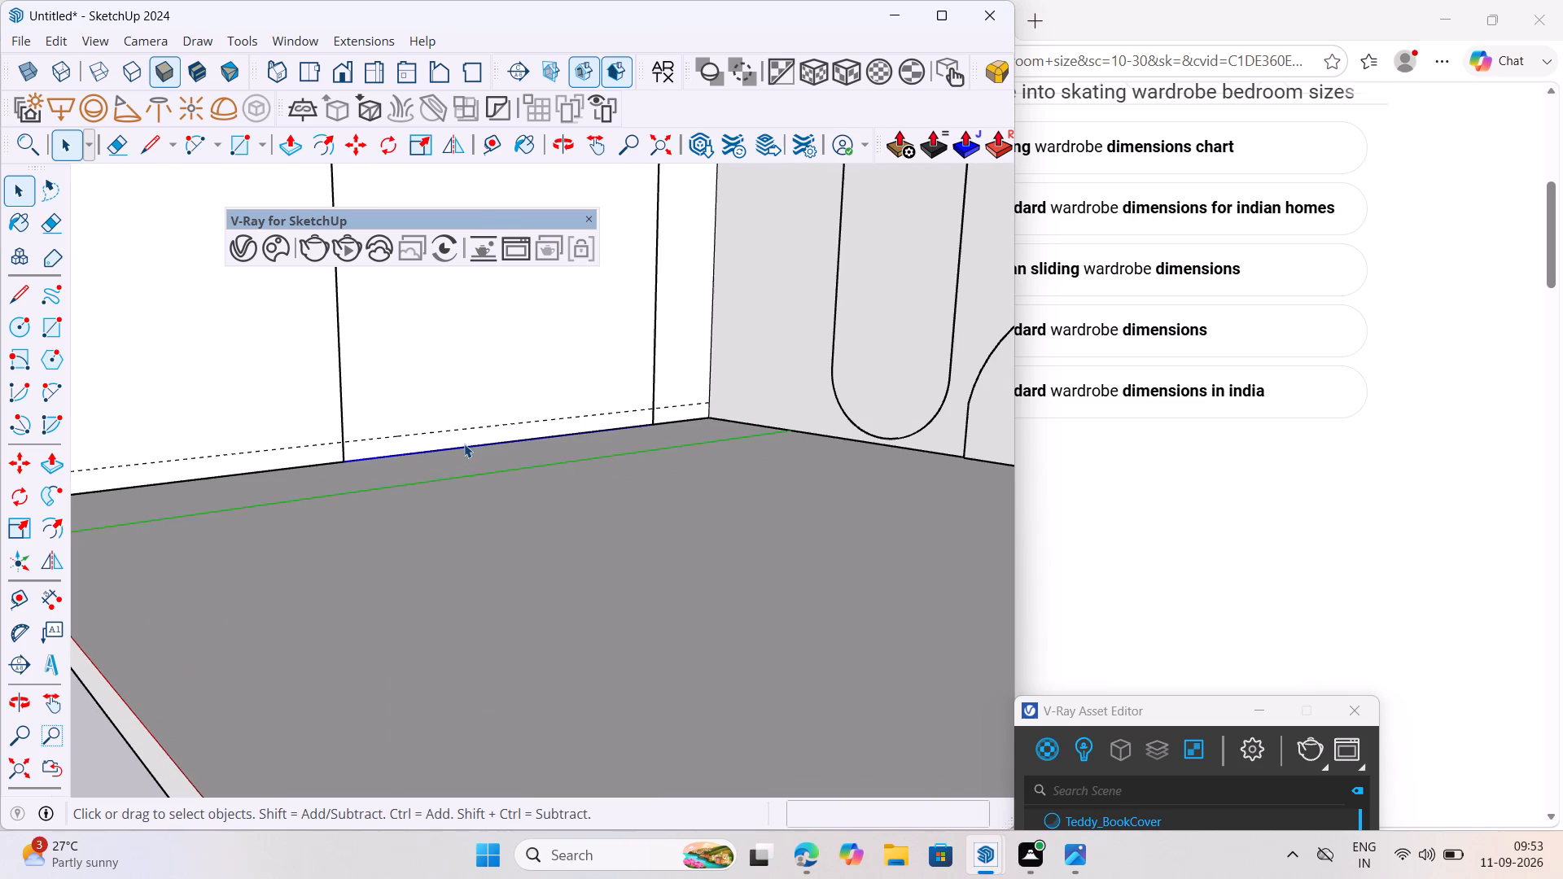
pyautogui.press('m')
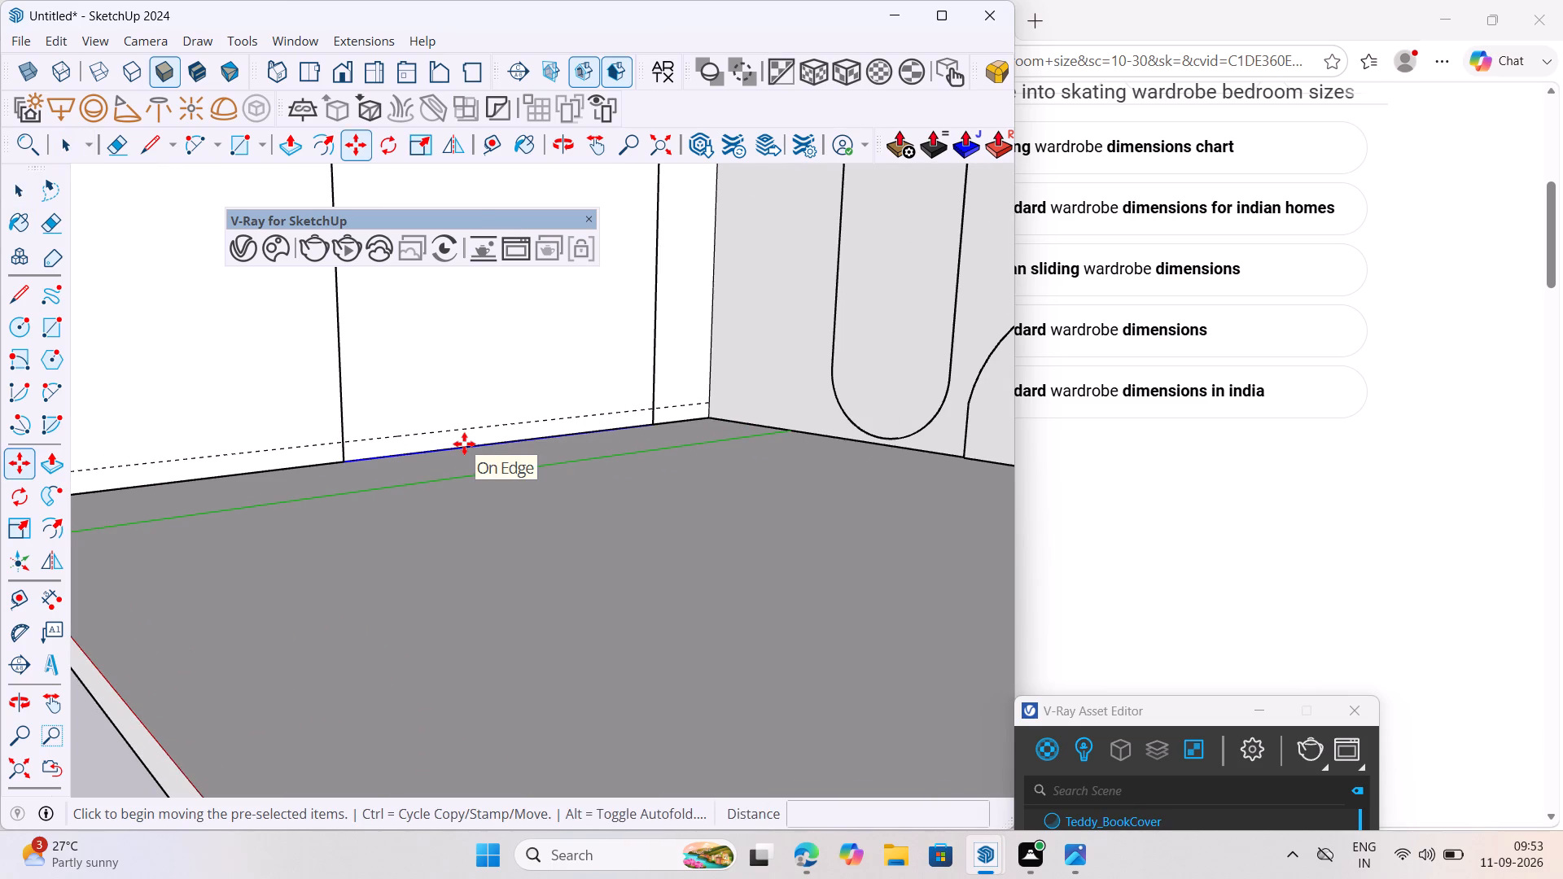
pyautogui.click(344, 461)
pyautogui.click(338, 447)
pyautogui.scroll(-1, 337, 446)
pyautogui.press('space')
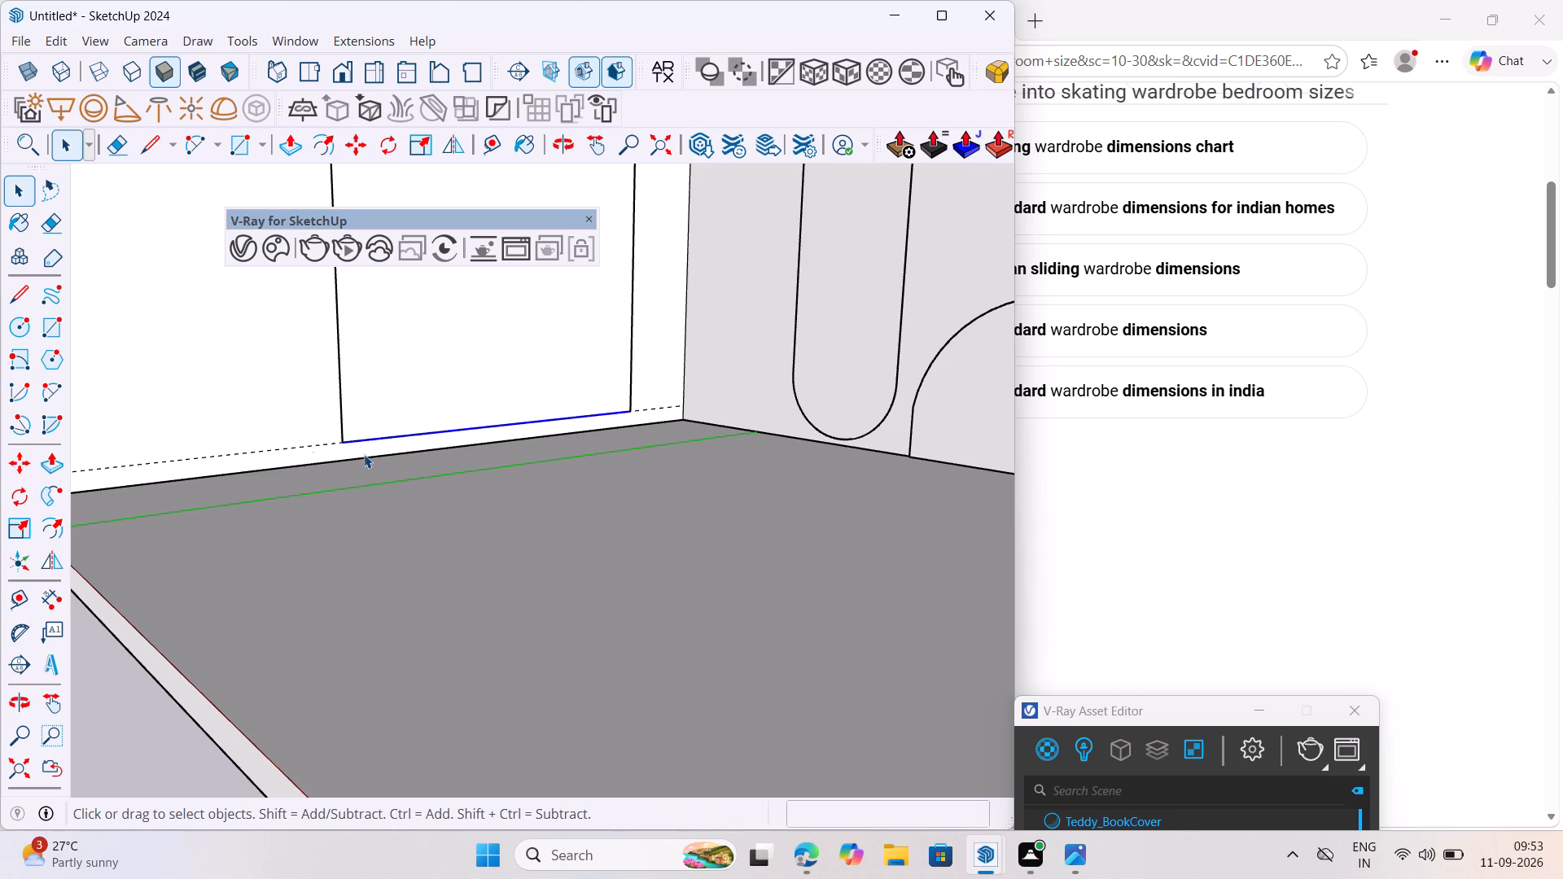
# Create a new group and draw in it a skirting rectangle about 7 feet by 4 inches between the wardrobe's bottom edge and the floor.
pyautogui.rightClick(357, 458)
pyautogui.rightClick(86, 668)
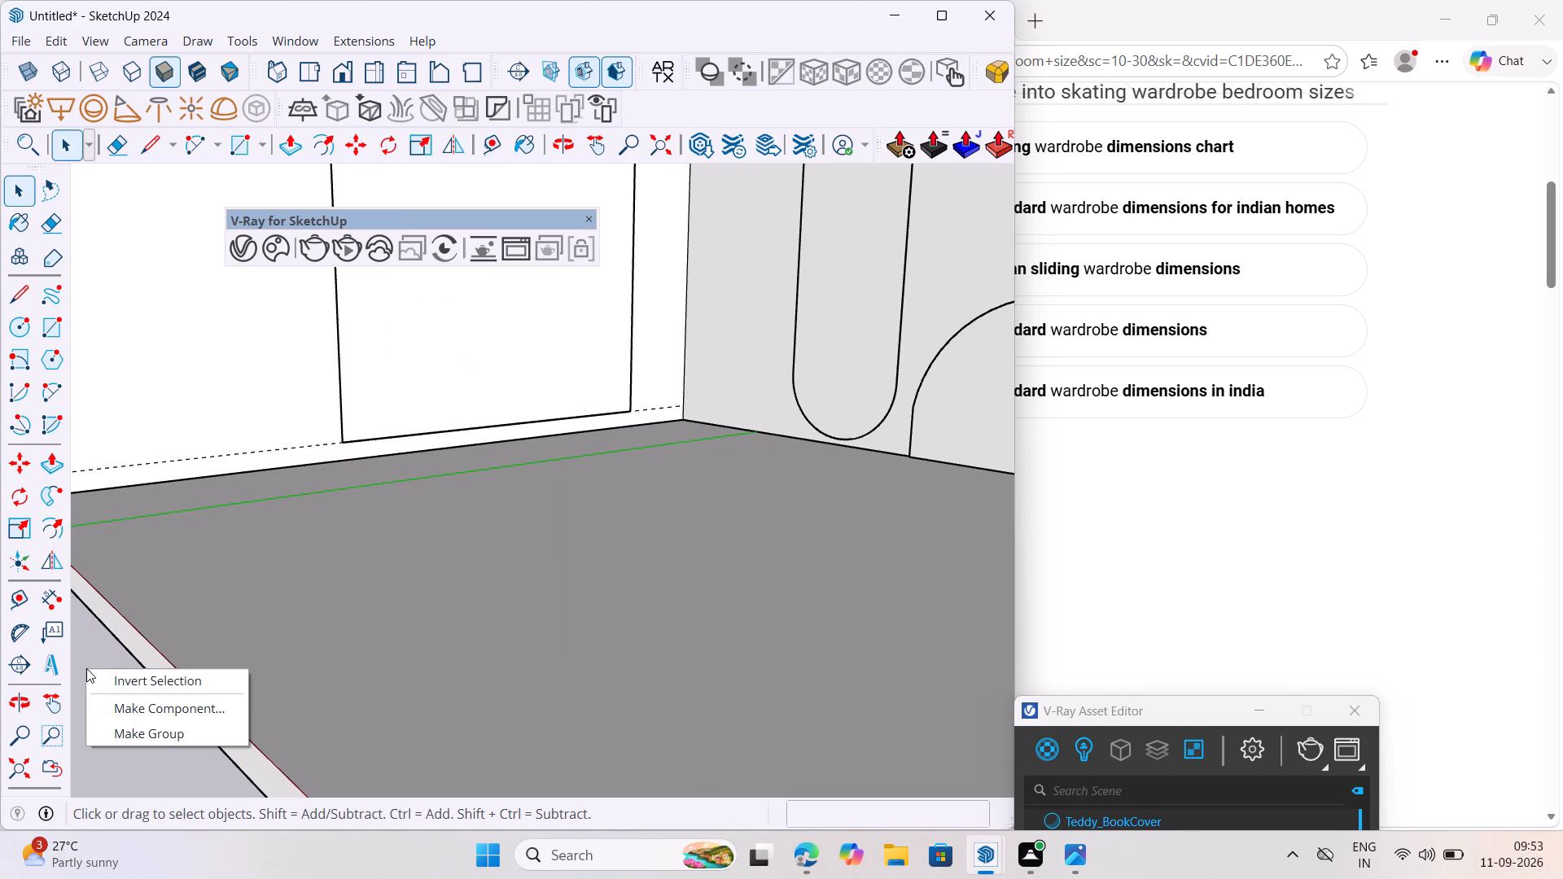
pyautogui.click(175, 734)
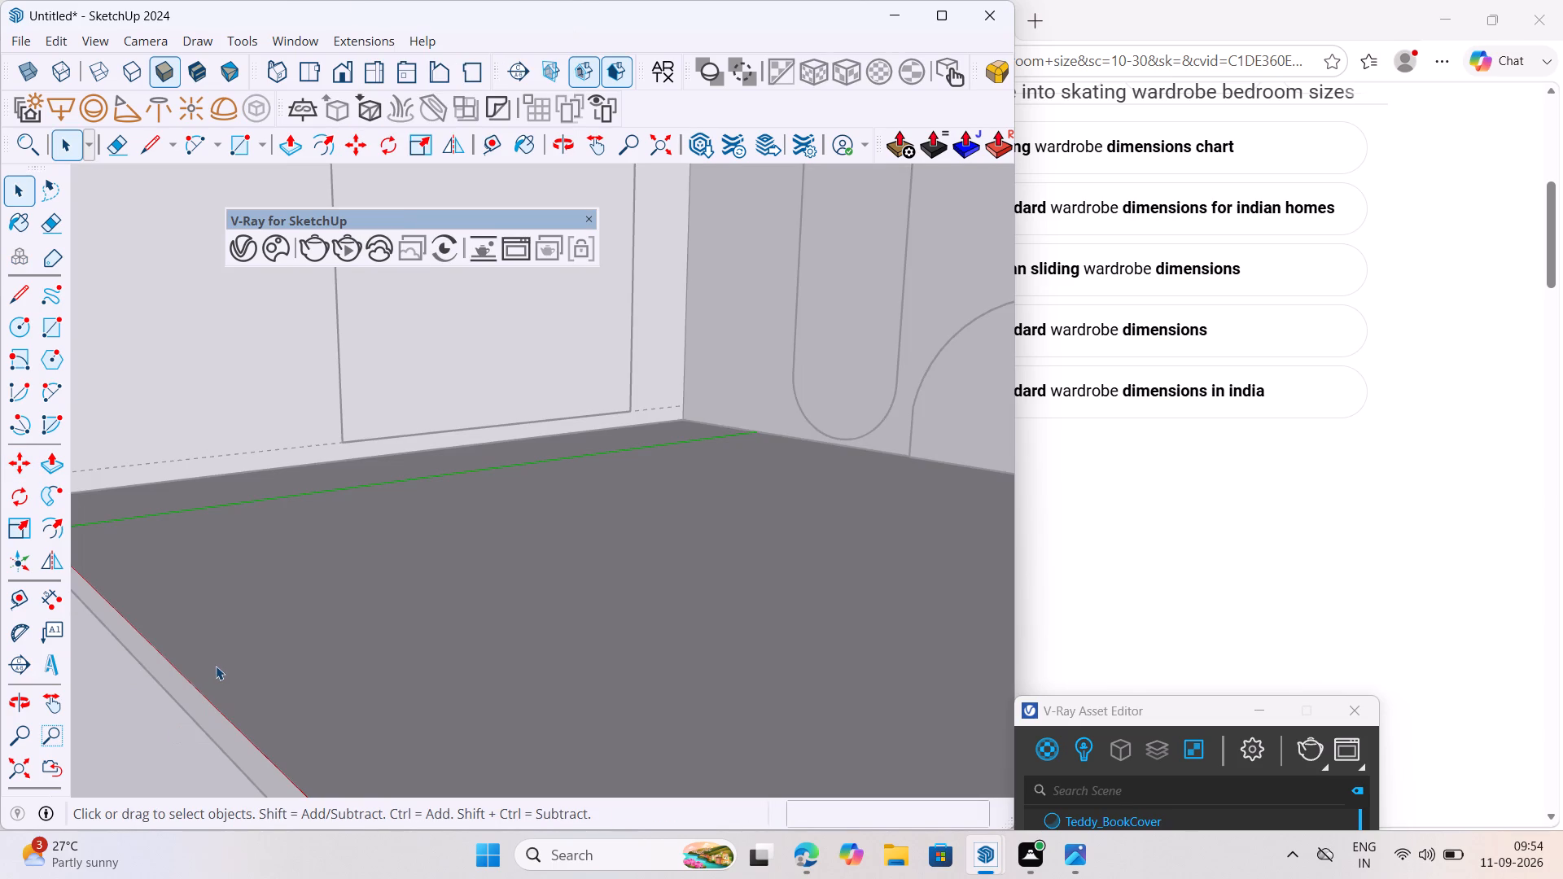
pyautogui.press('r')
pyautogui.click(351, 444)
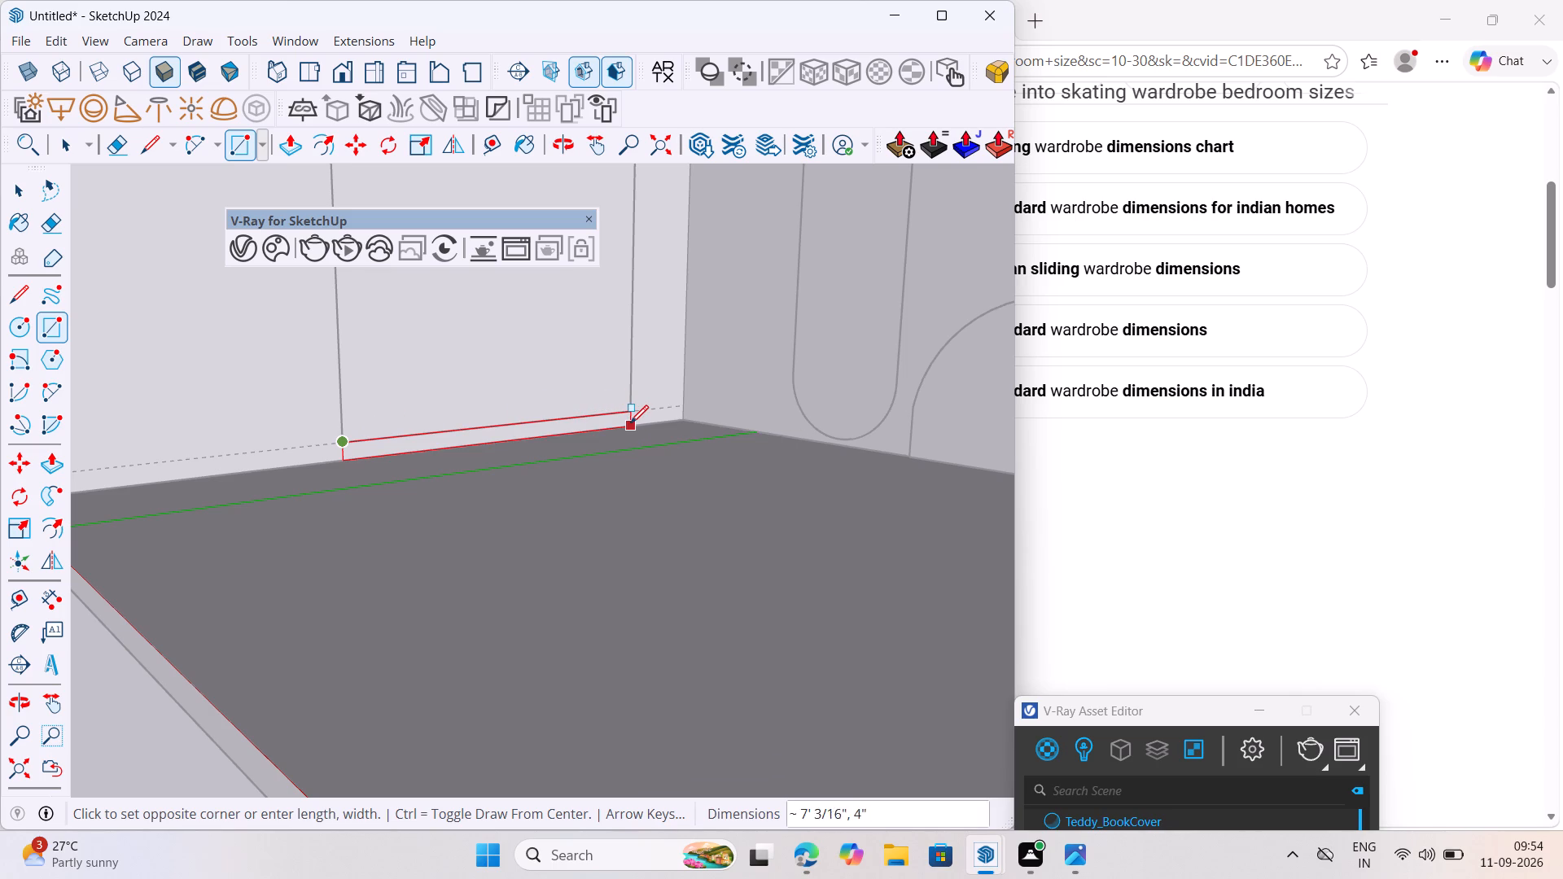
pyautogui.scroll(12, 628, 423)
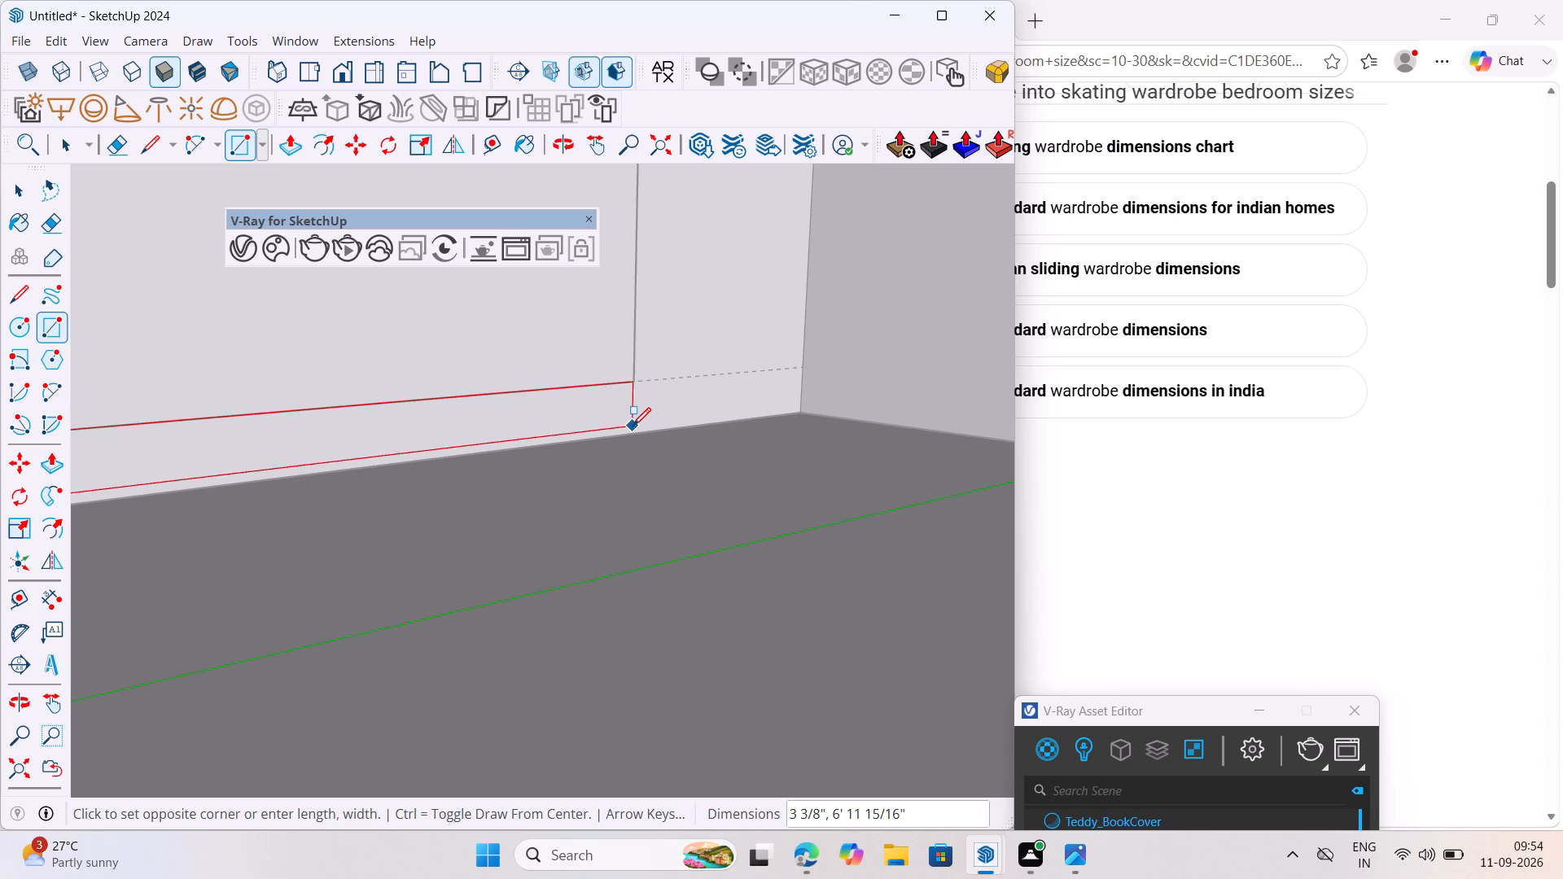
pyautogui.press('Right')
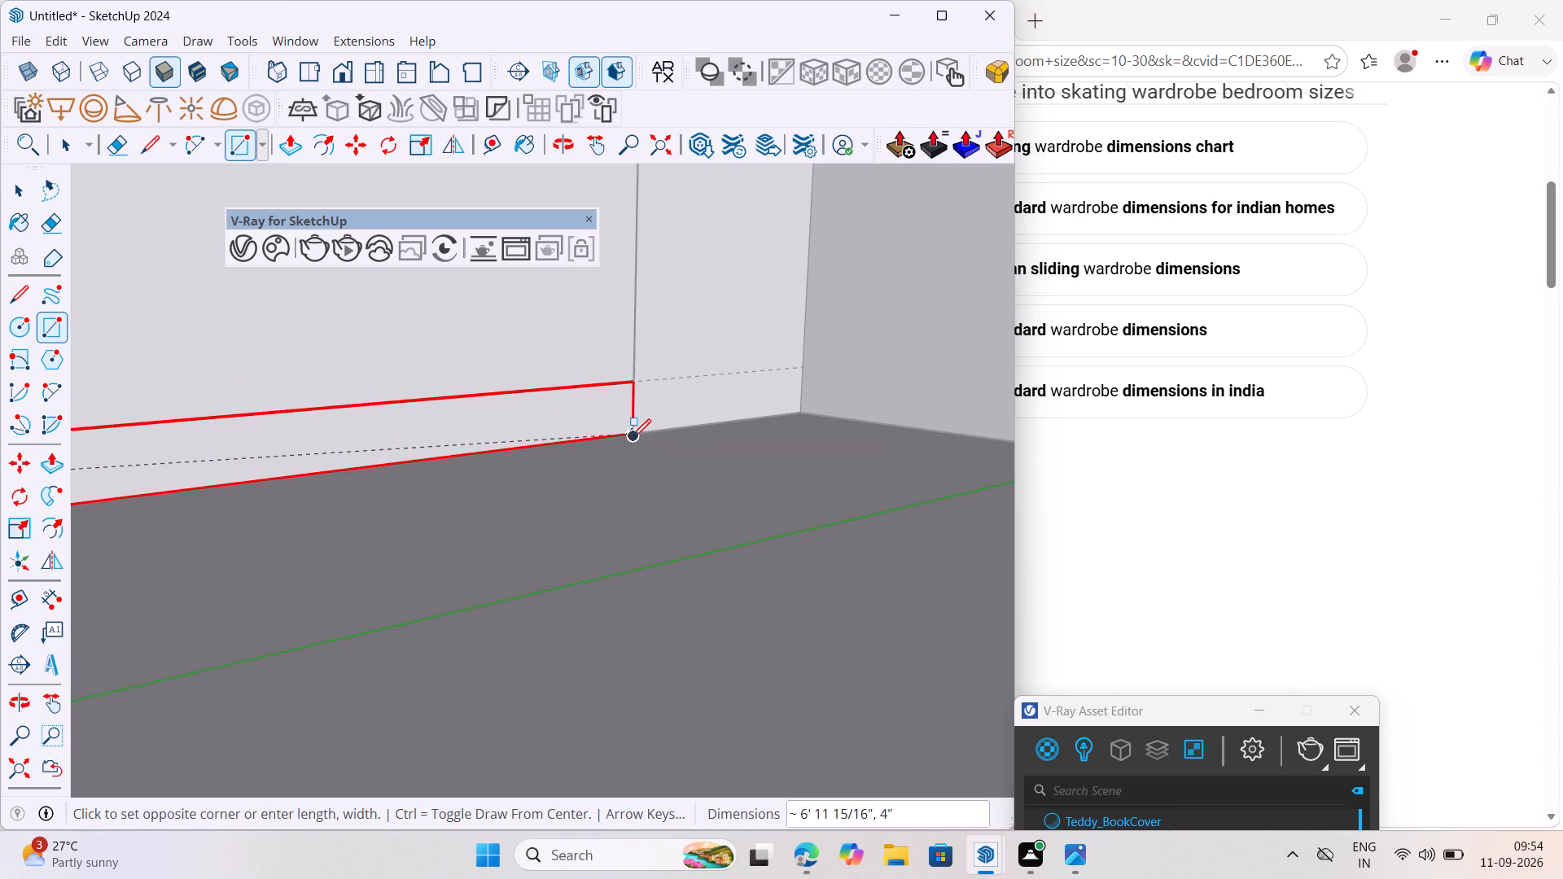
pyautogui.click(635, 438)
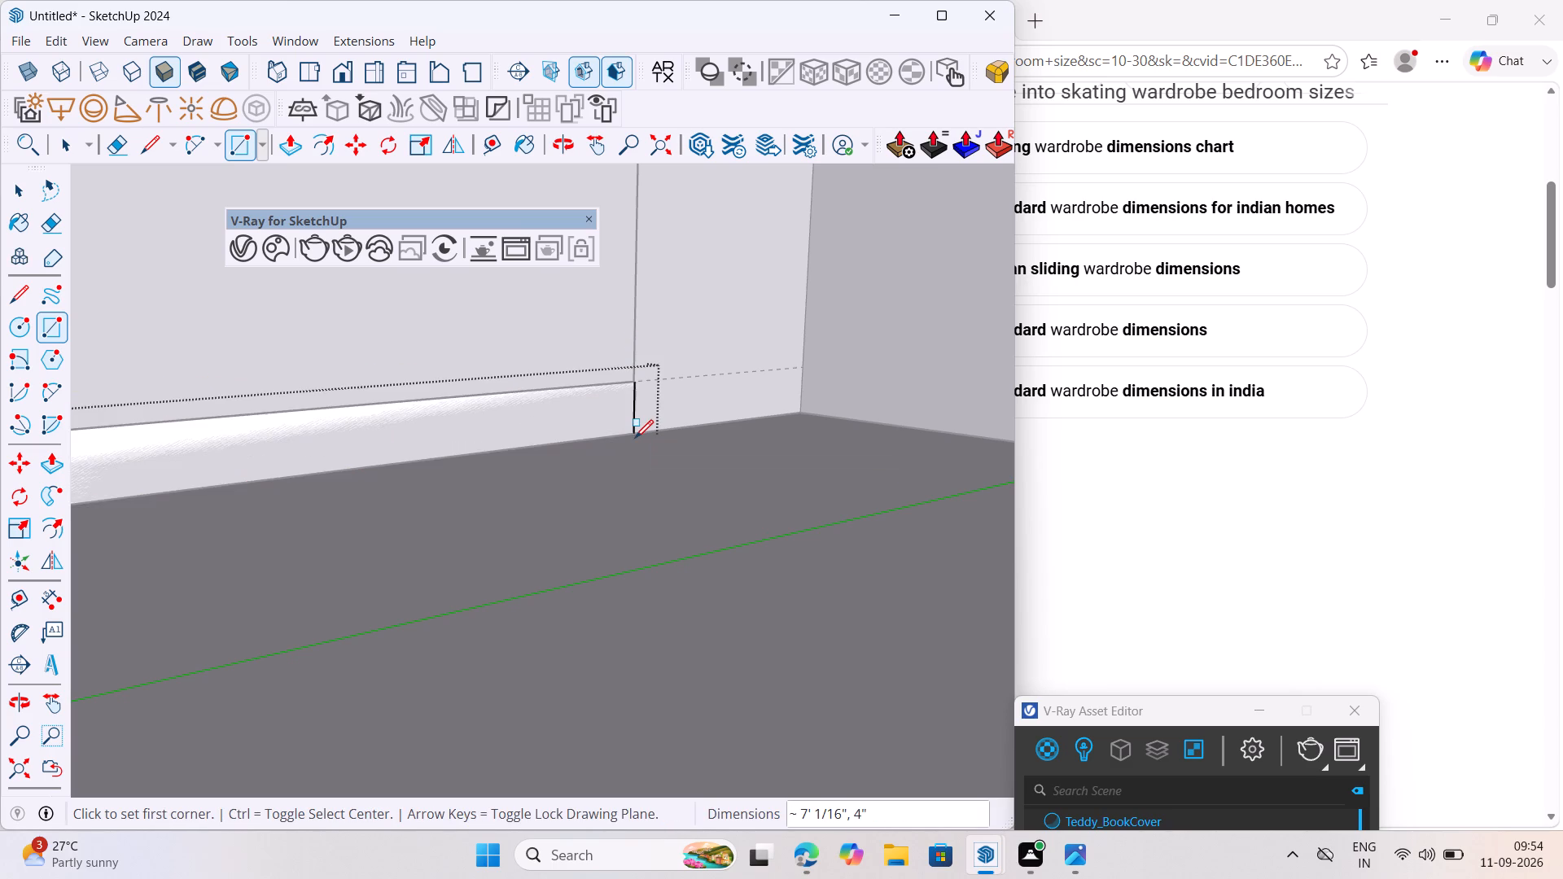
pyautogui.scroll(-12, 636, 438)
pyautogui.scroll(1, 636, 438)
pyautogui.scroll(-3, 636, 438)
pyautogui.press('space')
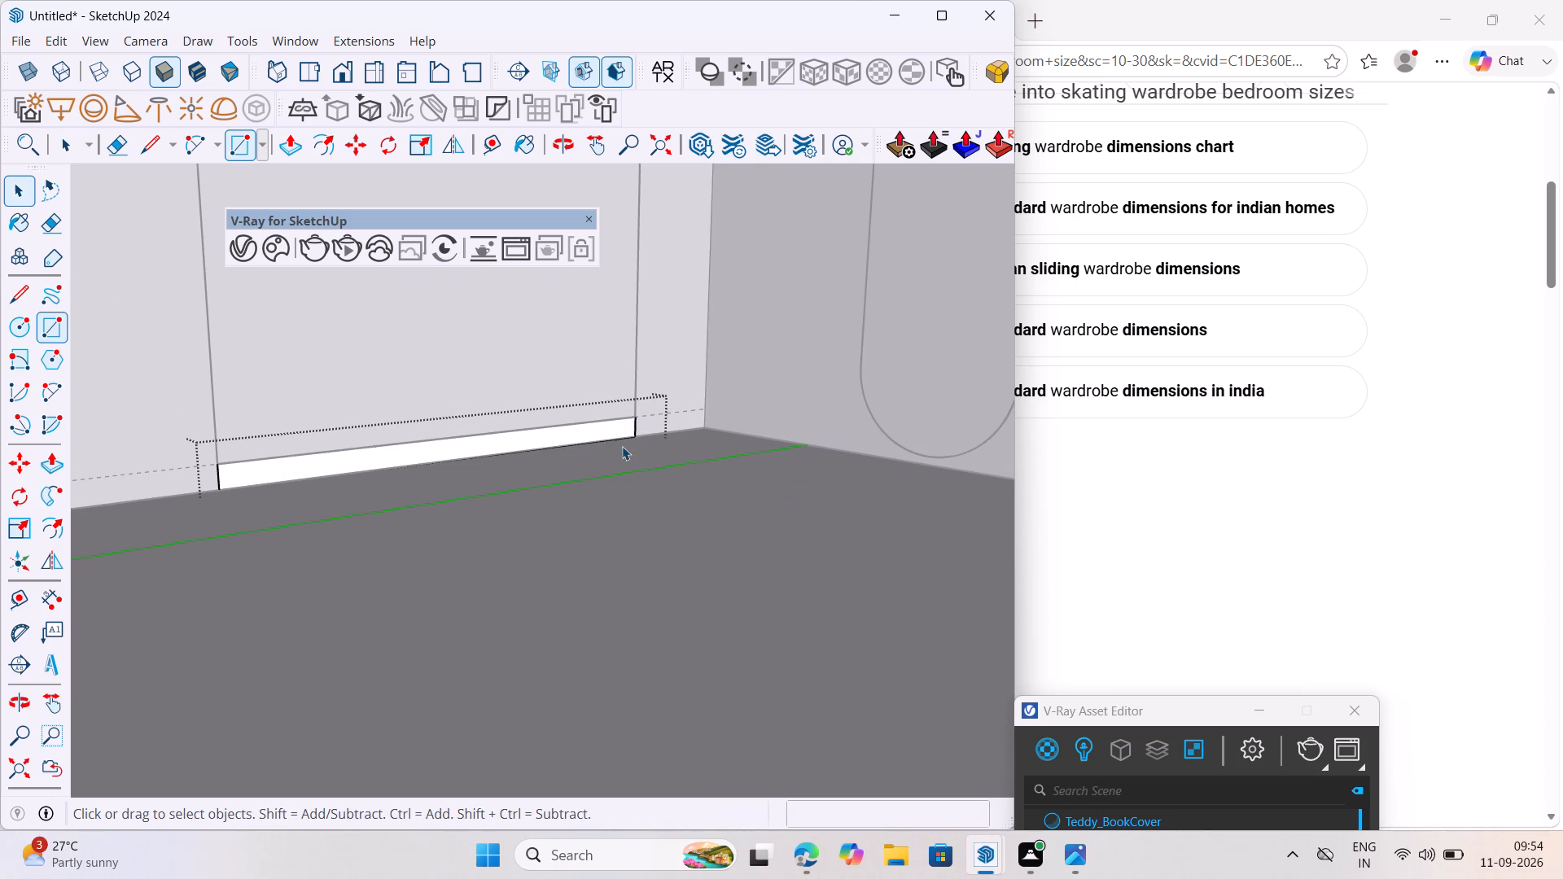
pyautogui.click(392, 406)
# Offset the wardrobe face's outline inward by 3 inches to form a border frame.
pyautogui.scroll(-3, 256, 391)
pyautogui.click(313, 347)
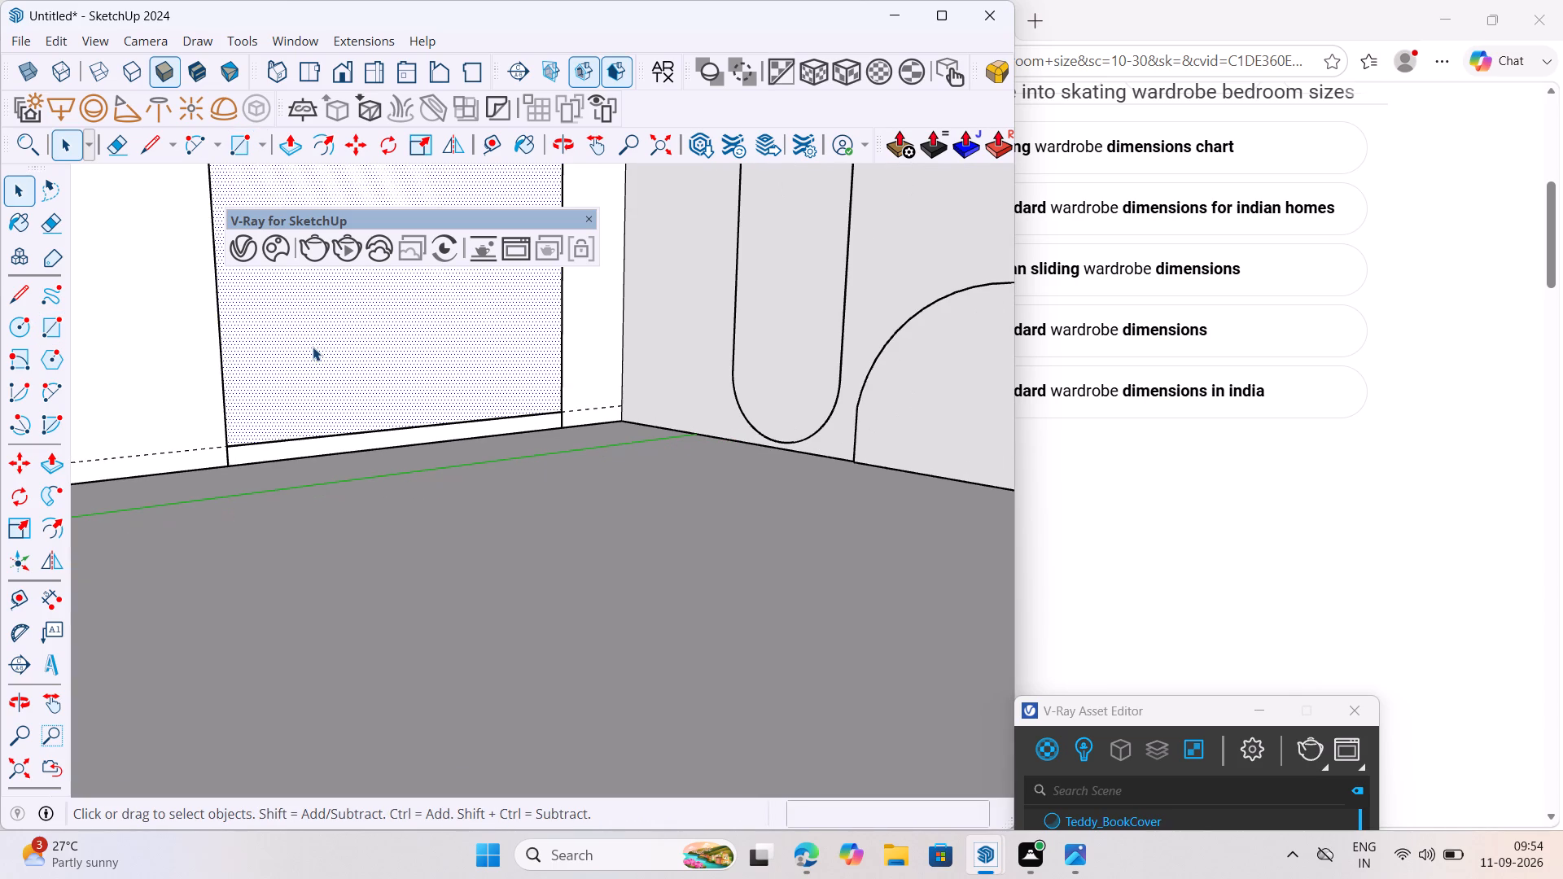
pyautogui.press('f')
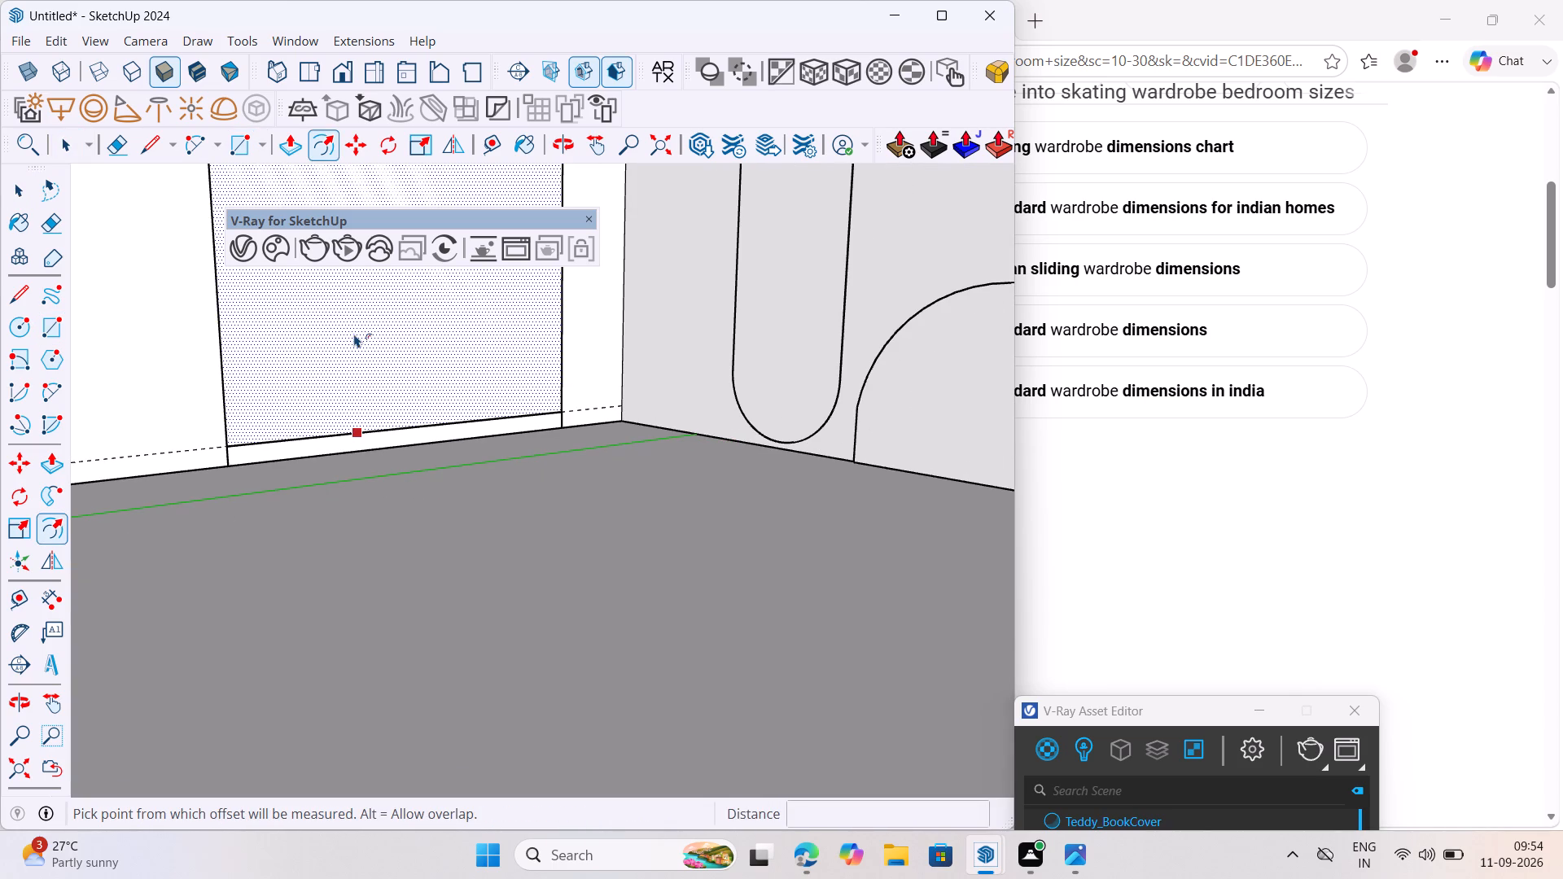
pyautogui.click(354, 334)
pyautogui.press('3')
pyautogui.hotkey('shift', '"')
pyautogui.press('.')
pyautogui.press('Return')
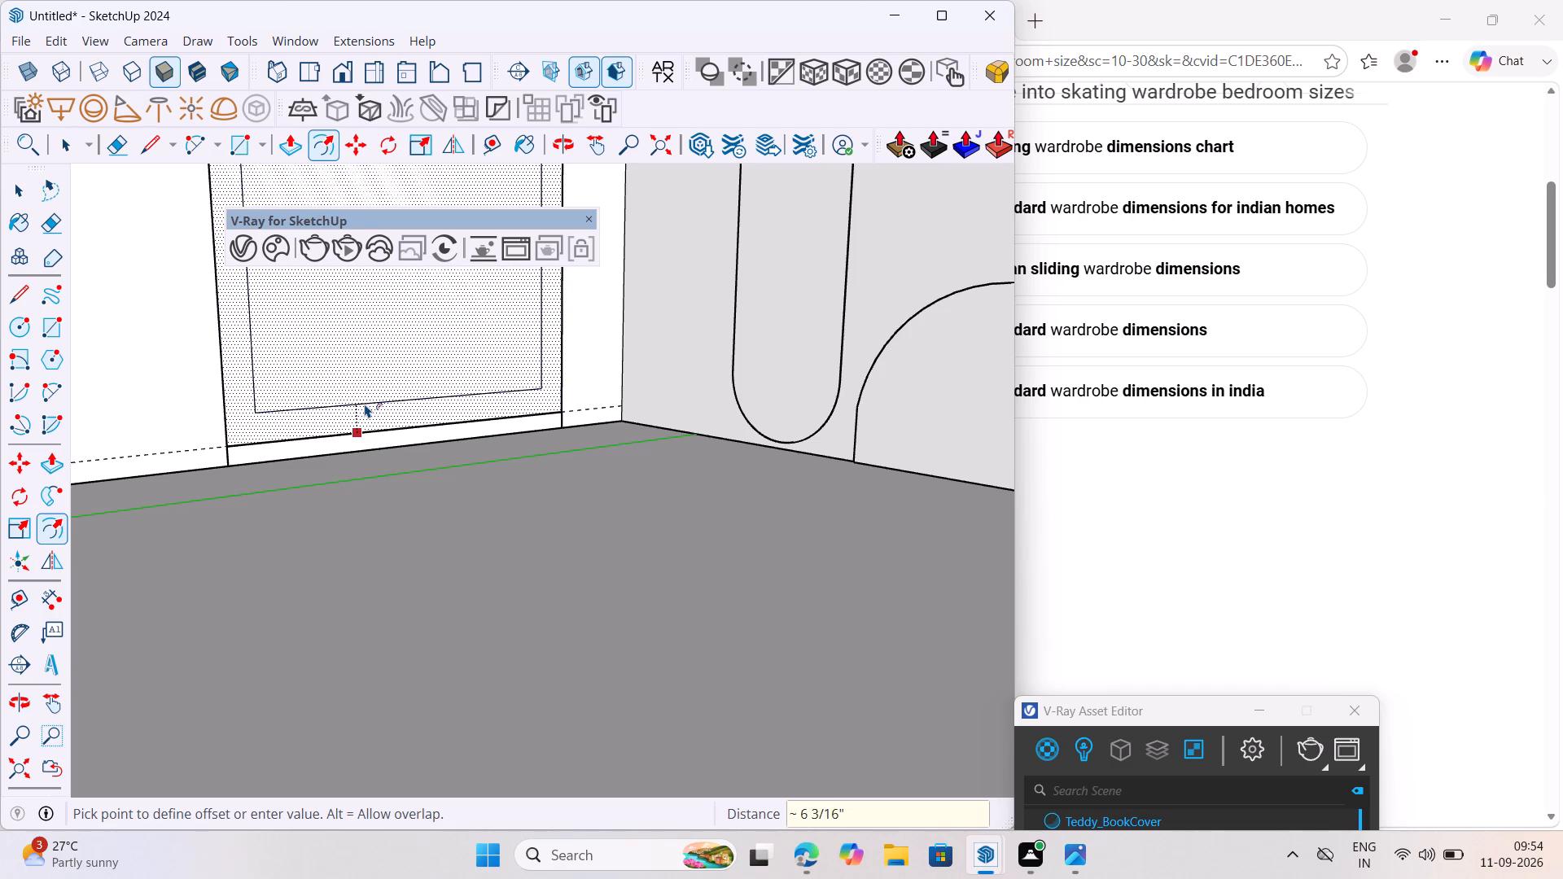
pyautogui.press('3')
pyautogui.hotkey('shift', '"')
pyautogui.press('Return')
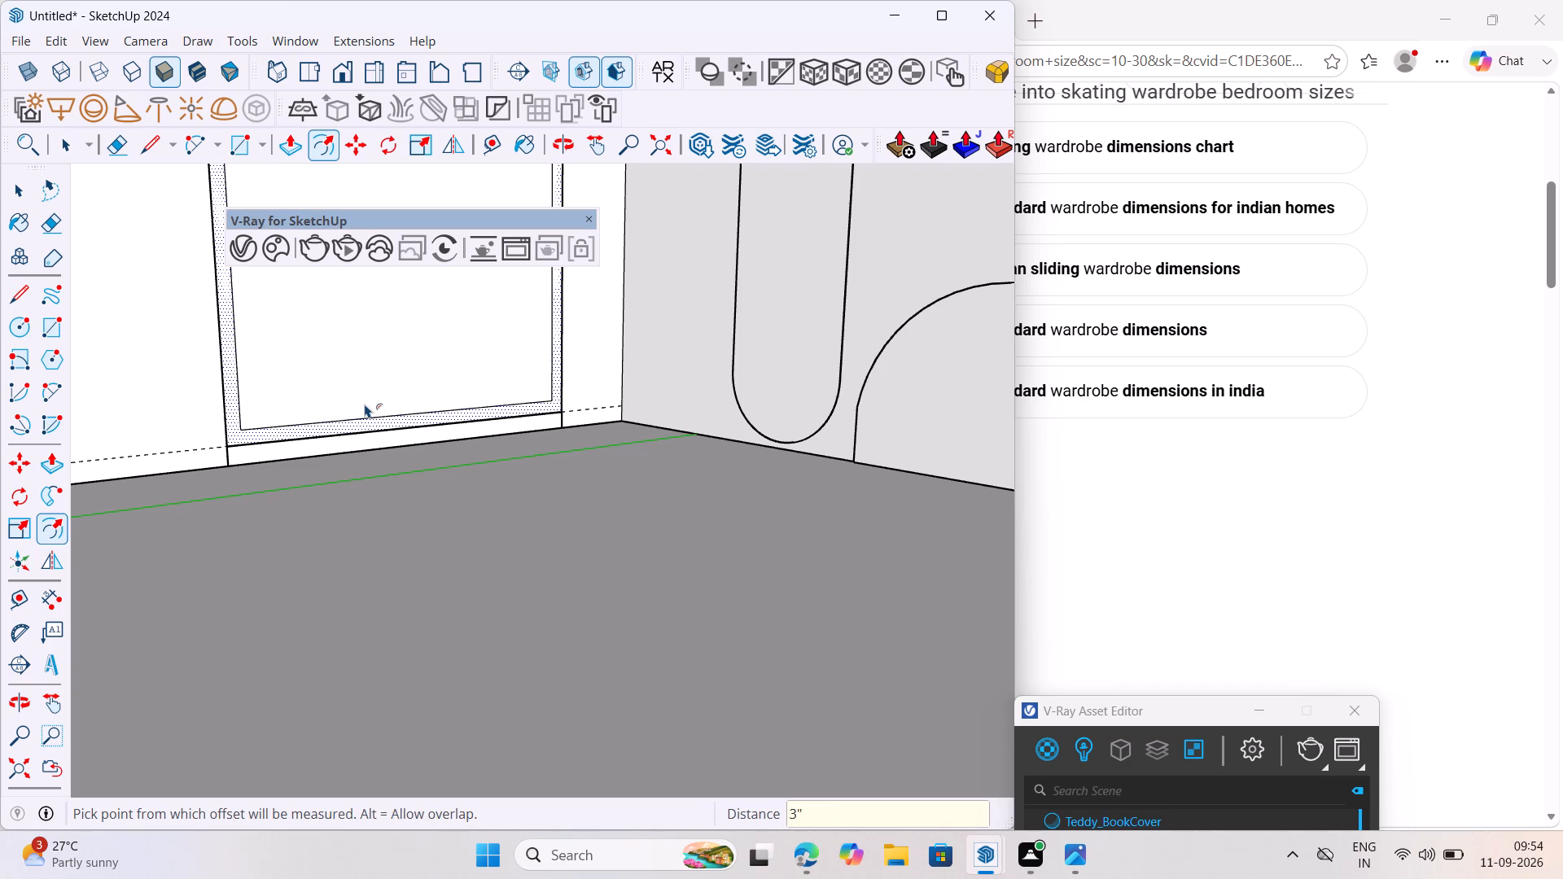
pyautogui.press('space')
# Examine the wardrobe's frame and skirting in relation to the surrounding walls and floor.
pyautogui.scroll(-4, 363, 405)
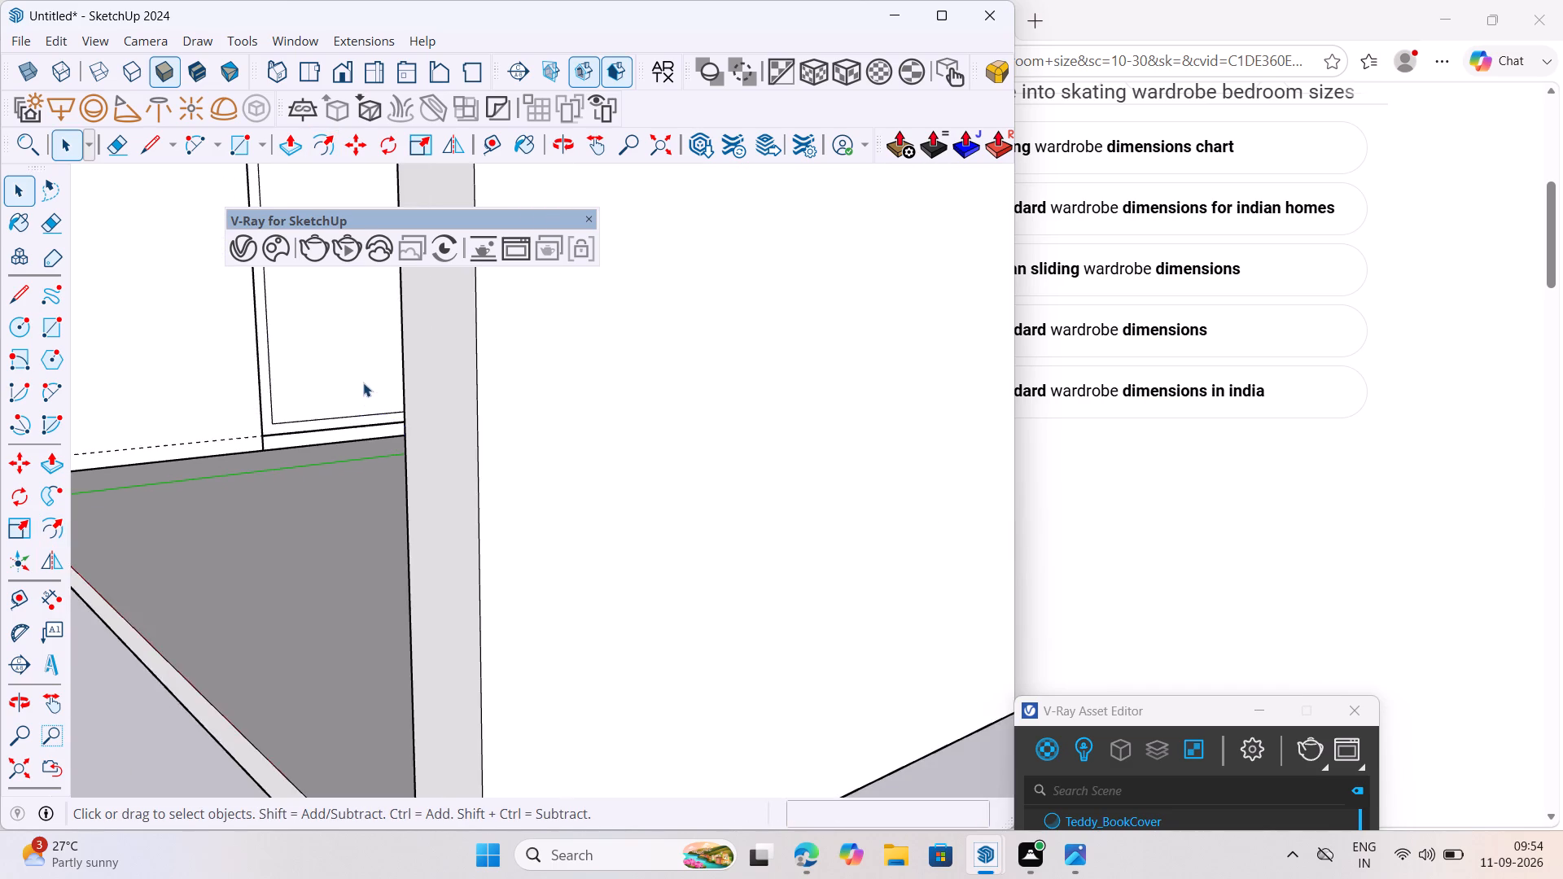
pyautogui.scroll(4, 355, 375)
pyautogui.moveTo(348, 371); pyautogui.dragTo(377, 370, button='middle')
pyautogui.scroll(-2, 362, 371)
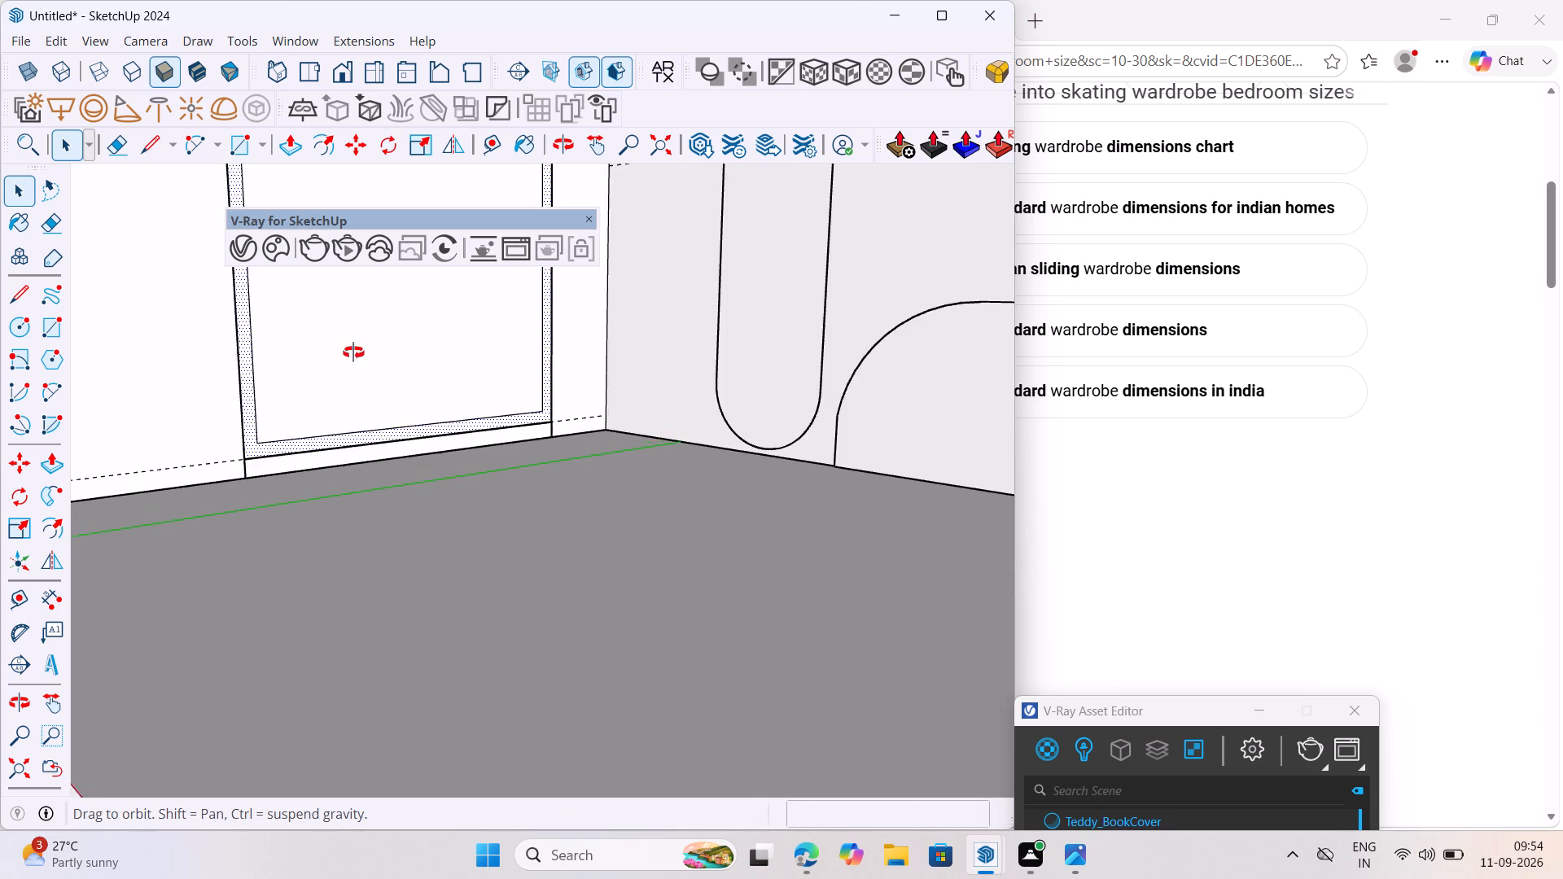
pyautogui.scroll(-4, 376, 390)
pyautogui.keyDown('shift'); pyautogui.moveTo(388, 352); pyautogui.dragTo(387, 353, button='middle'); pyautogui.keyUp('shift')
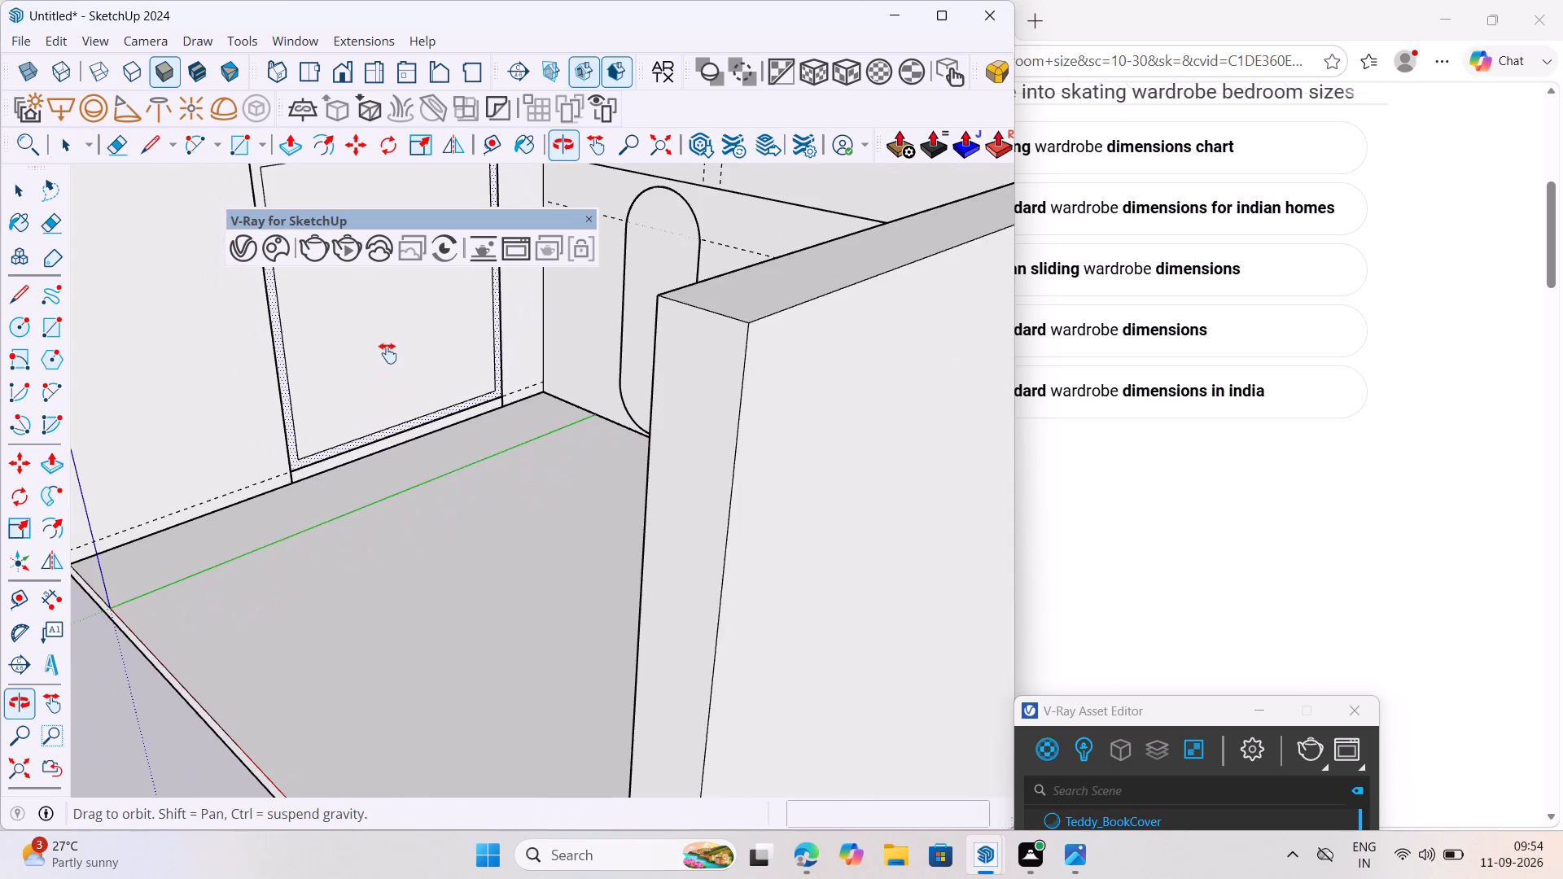
pyautogui.keyDown('shift'); pyautogui.moveTo(387, 353); pyautogui.dragTo(293, 442, button='middle'); pyautogui.keyUp('shift')
pyautogui.scroll(-1, 371, 353)
pyautogui.keyDown('shift'); pyautogui.moveTo(380, 343); pyautogui.dragTo(388, 402, button='middle'); pyautogui.keyUp('shift')
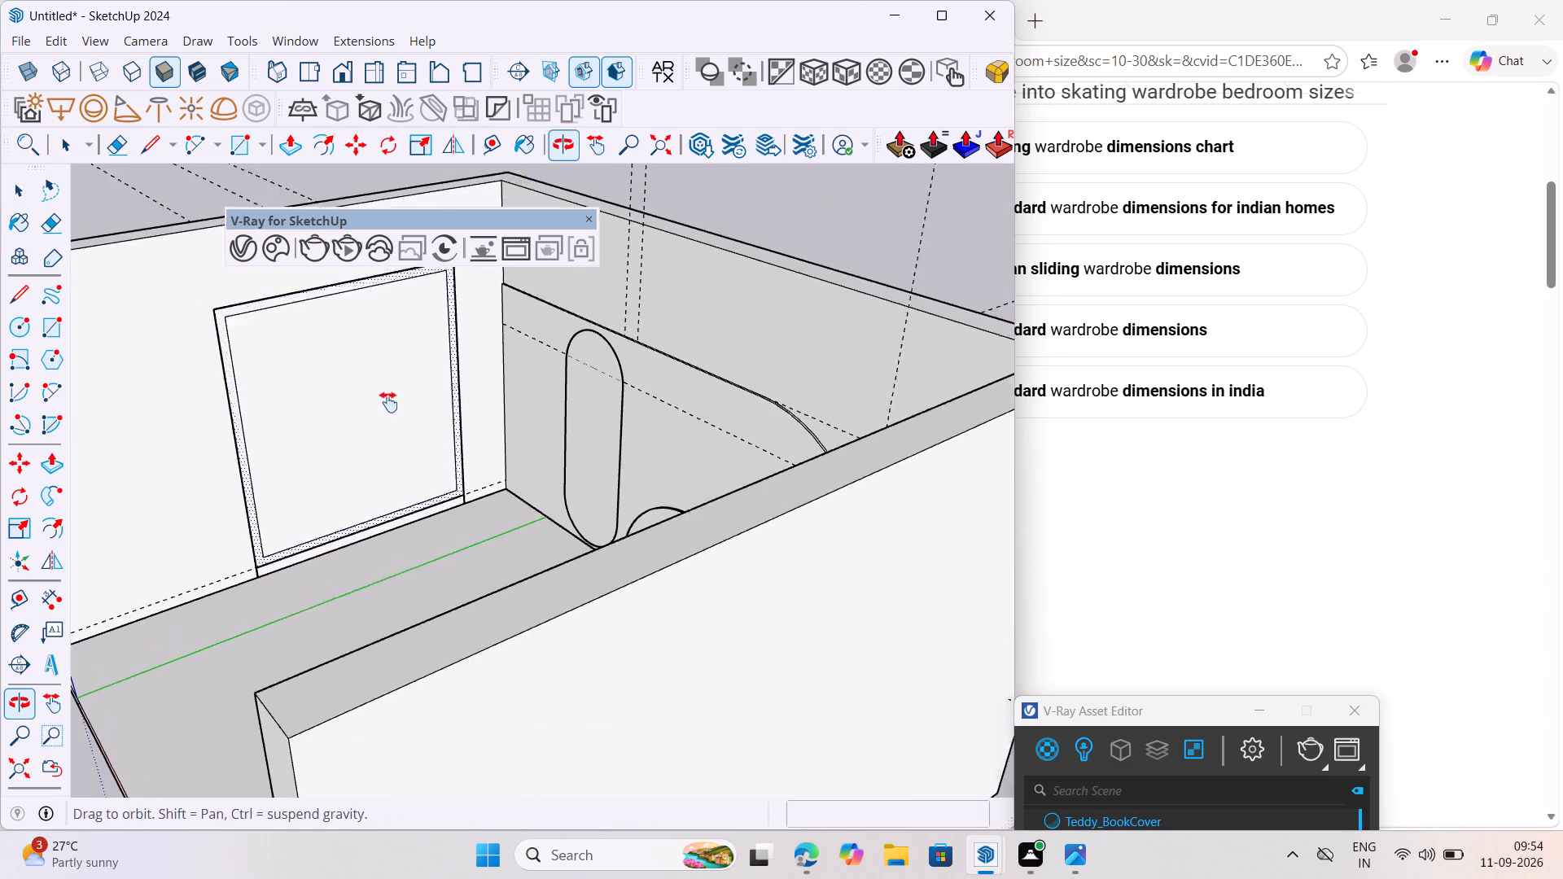
pyautogui.keyDown('shift'); pyautogui.moveTo(388, 402); pyautogui.dragTo(390, 409, button='middle'); pyautogui.keyUp('shift')
pyautogui.moveTo(339, 387); pyautogui.dragTo(329, 396, button='middle')
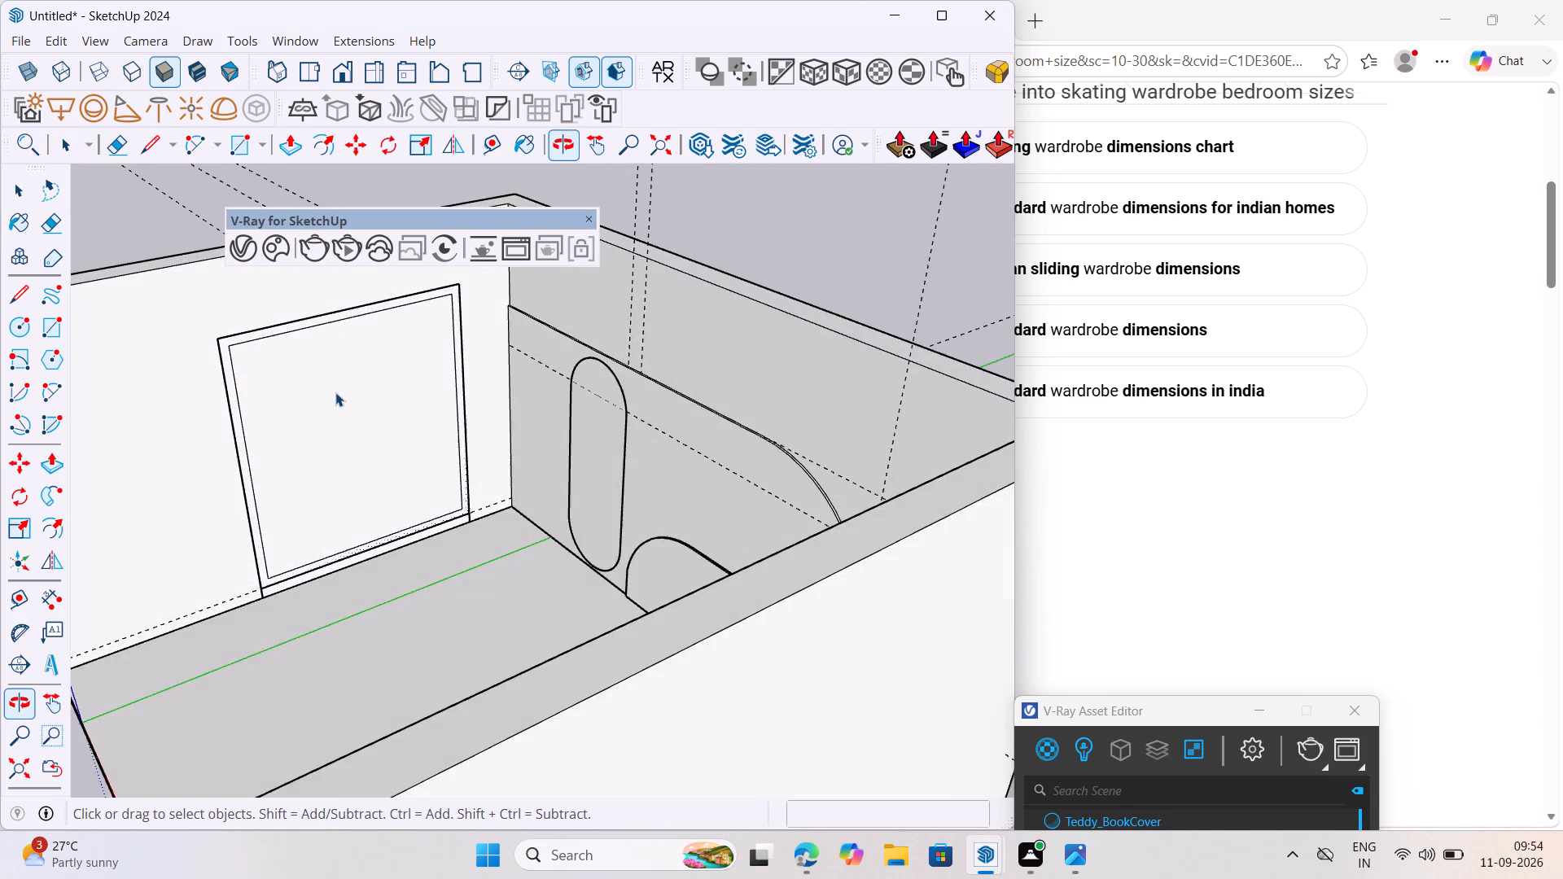
pyautogui.scroll(1, 335, 391)
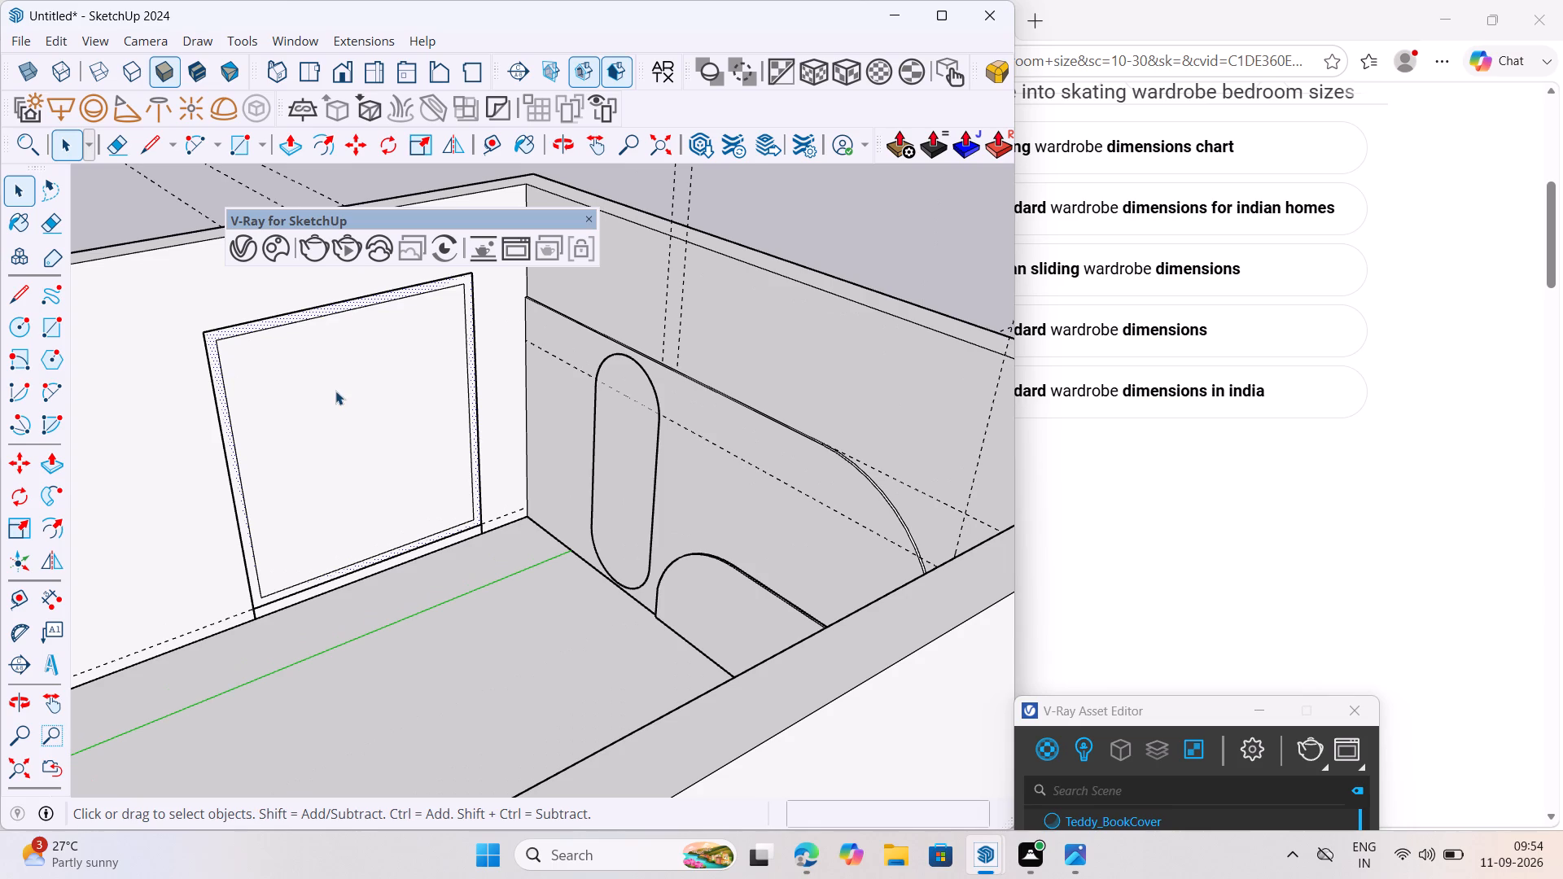
# Open the bedroom reference image from the Downloads folder in Photos beside the SketchUp model, and examine its wardrobe area.
pyautogui.click(1562, 878)
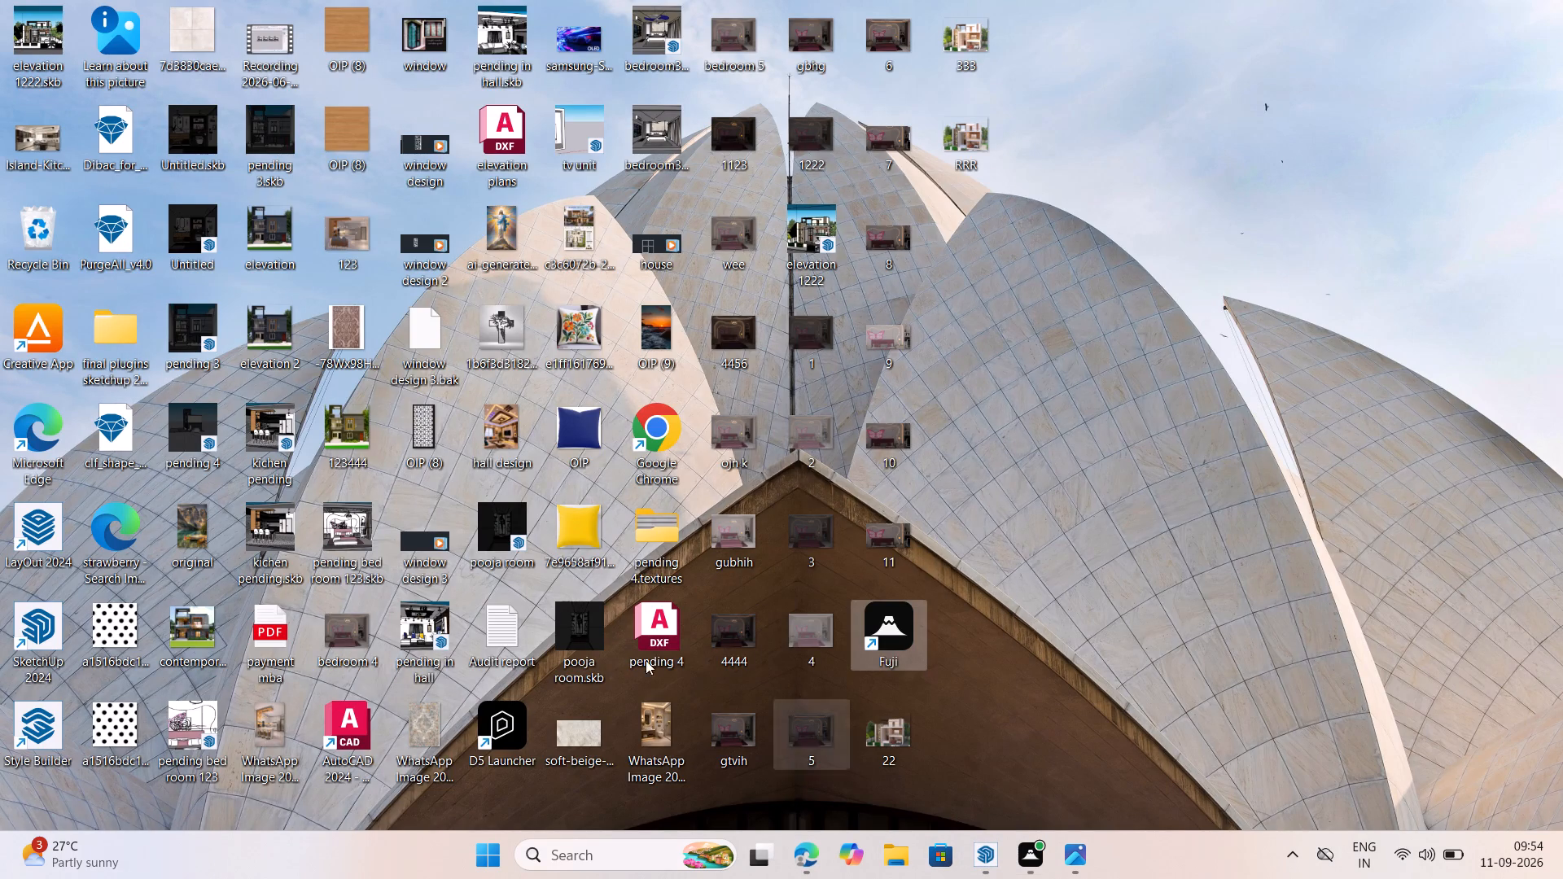
pyautogui.click(898, 869)
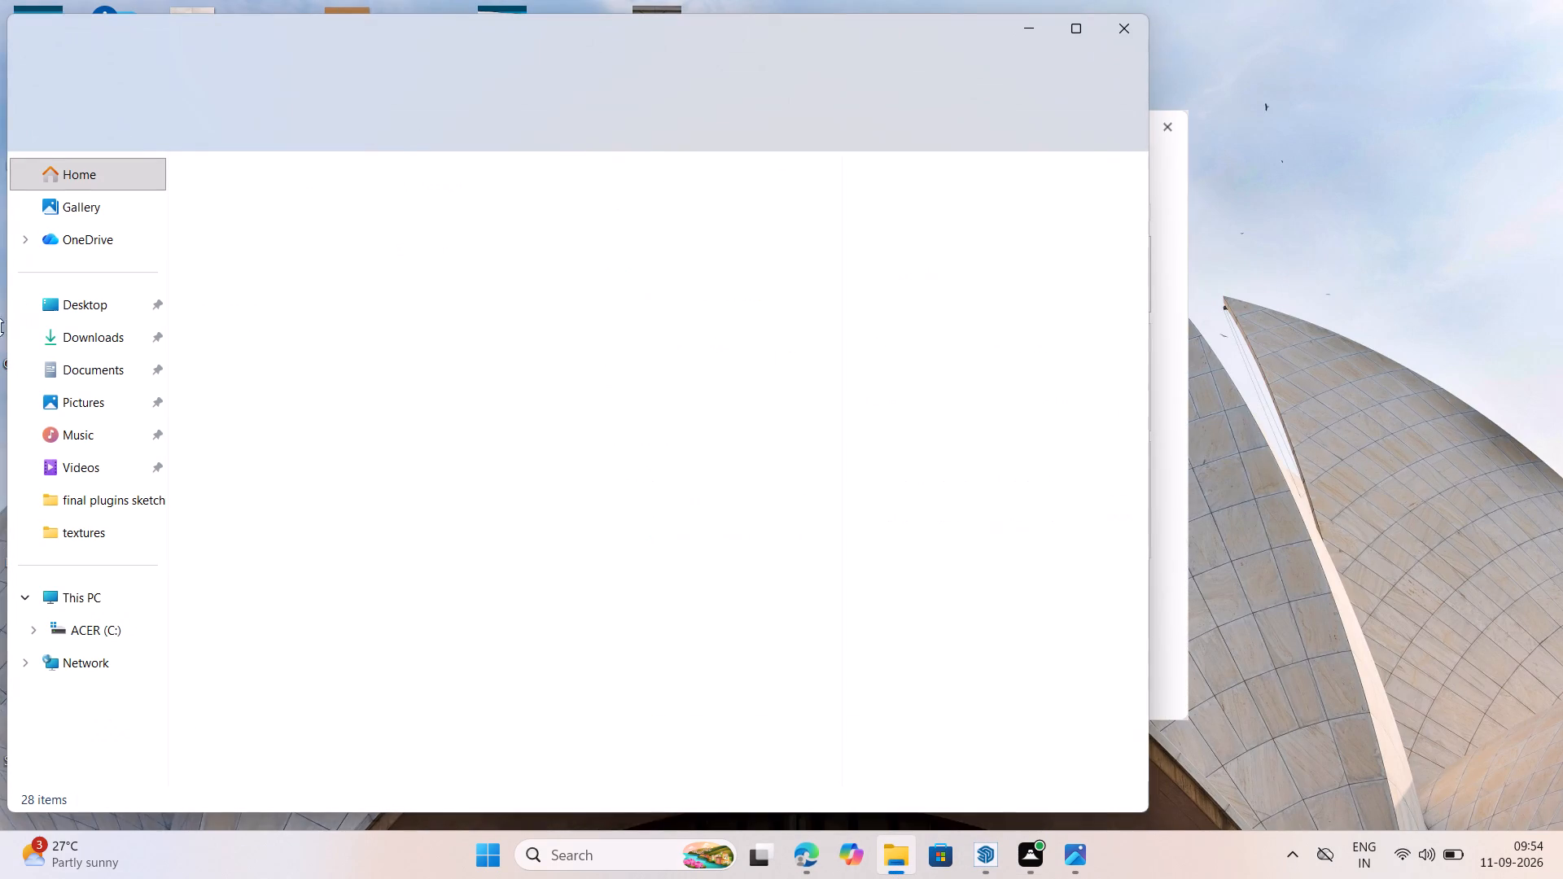
pyautogui.click(96, 344)
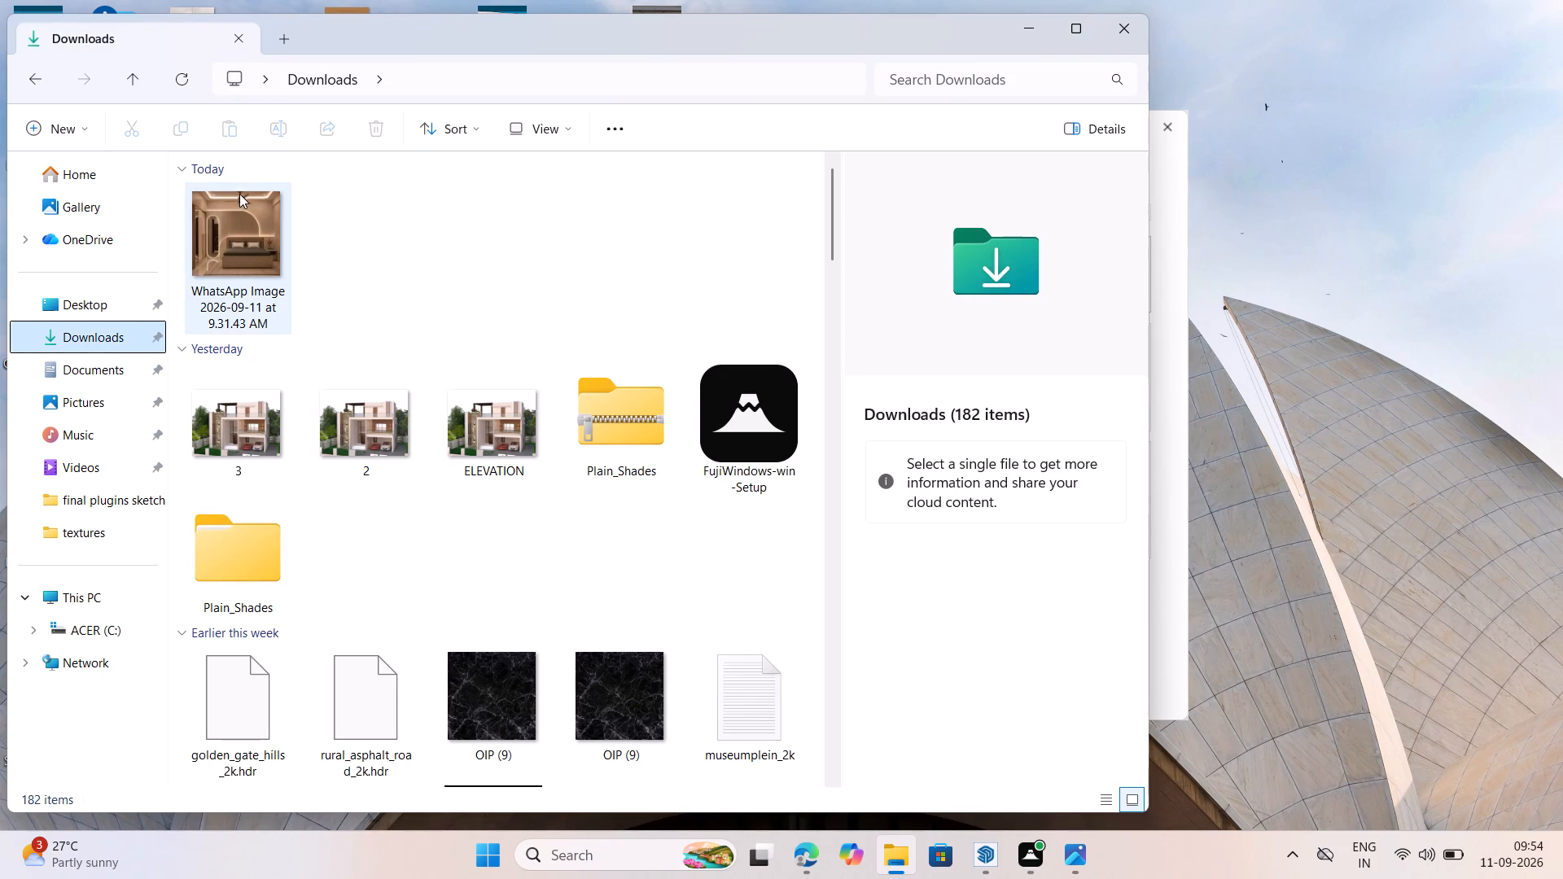
pyautogui.tripleClick(280, 236)
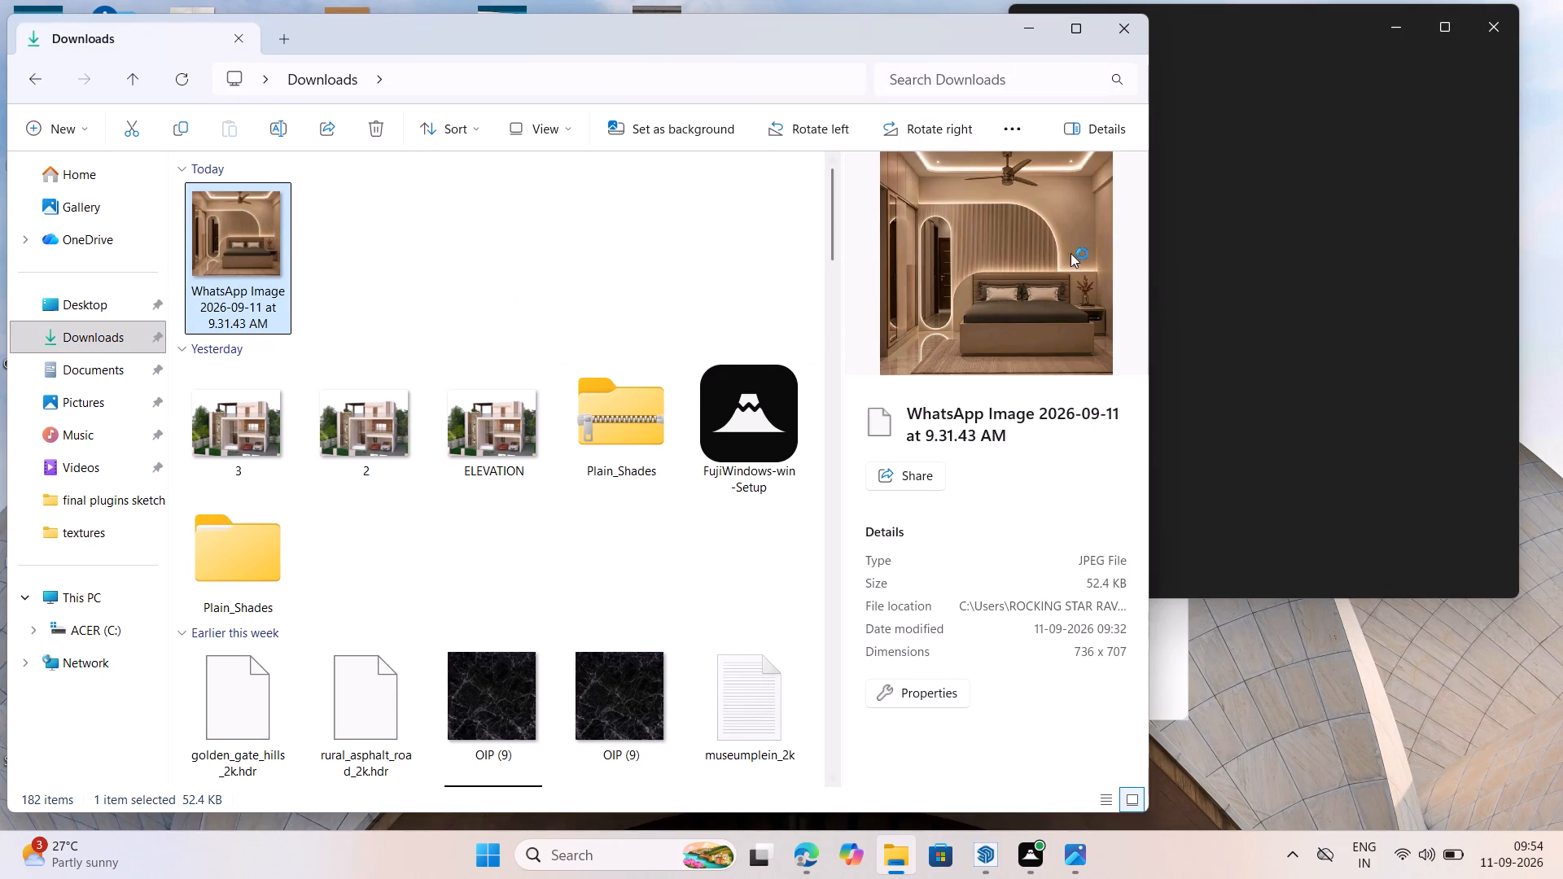
pyautogui.click(1037, 29)
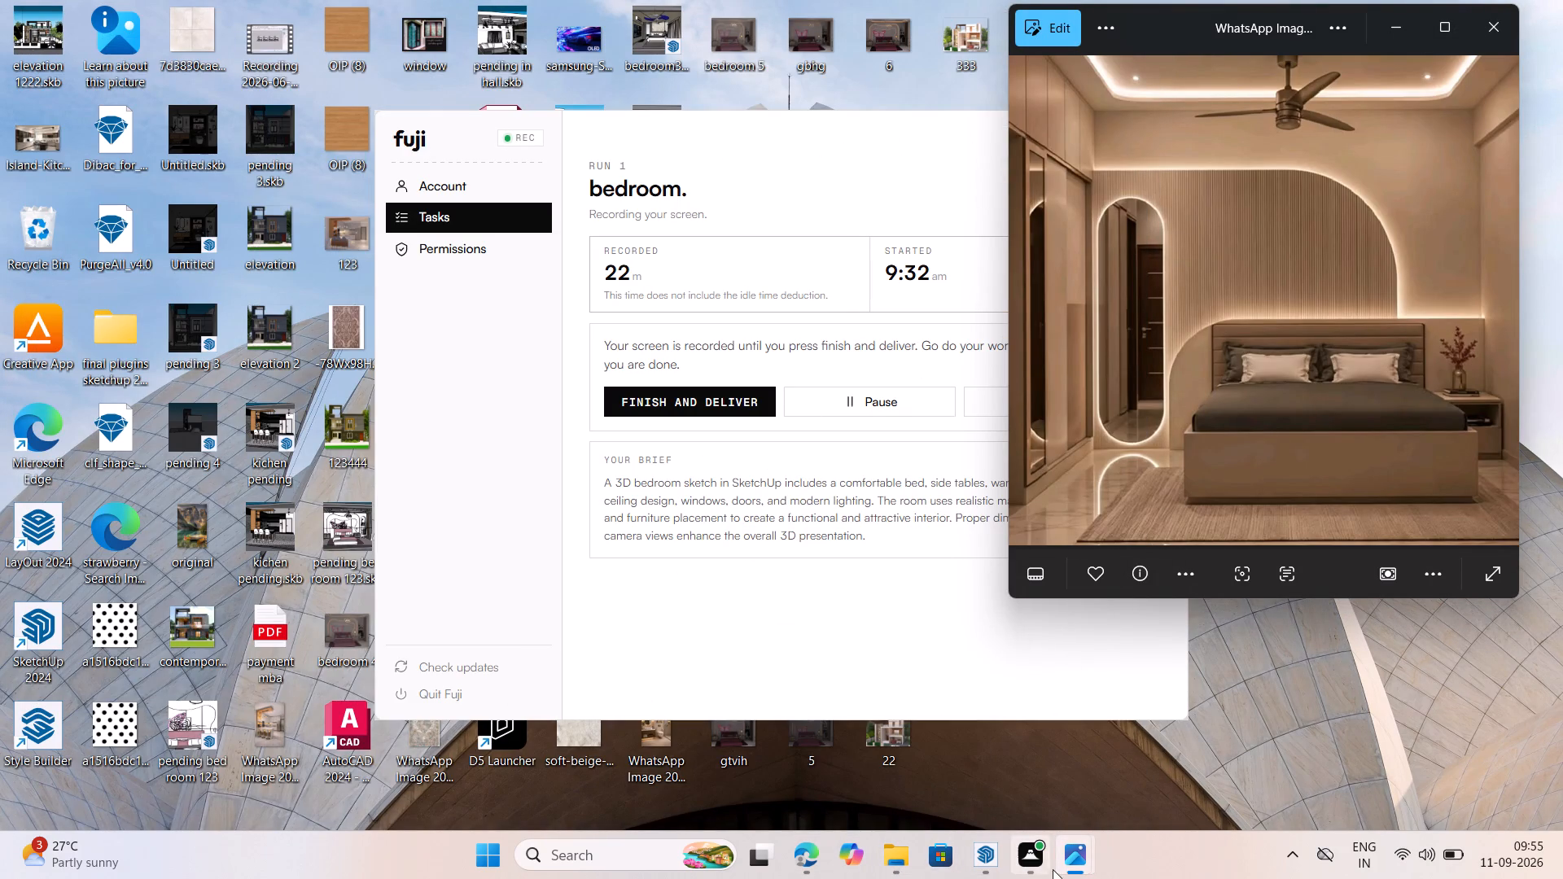
pyautogui.click(986, 855)
pyautogui.scroll(-6, 563, 468)
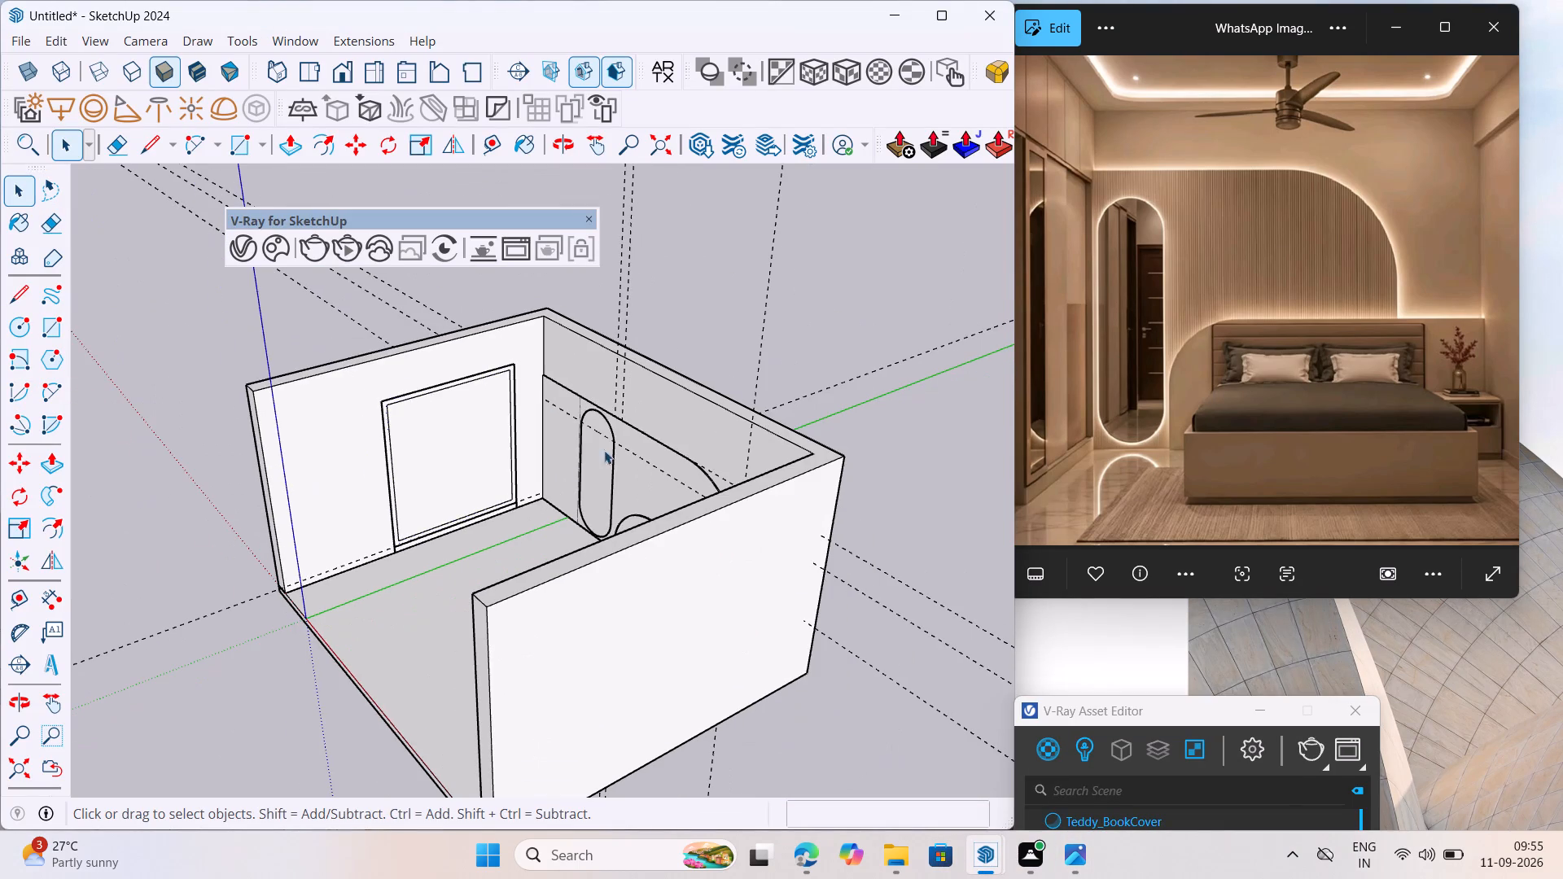
pyautogui.scroll(12, 1066, 142)
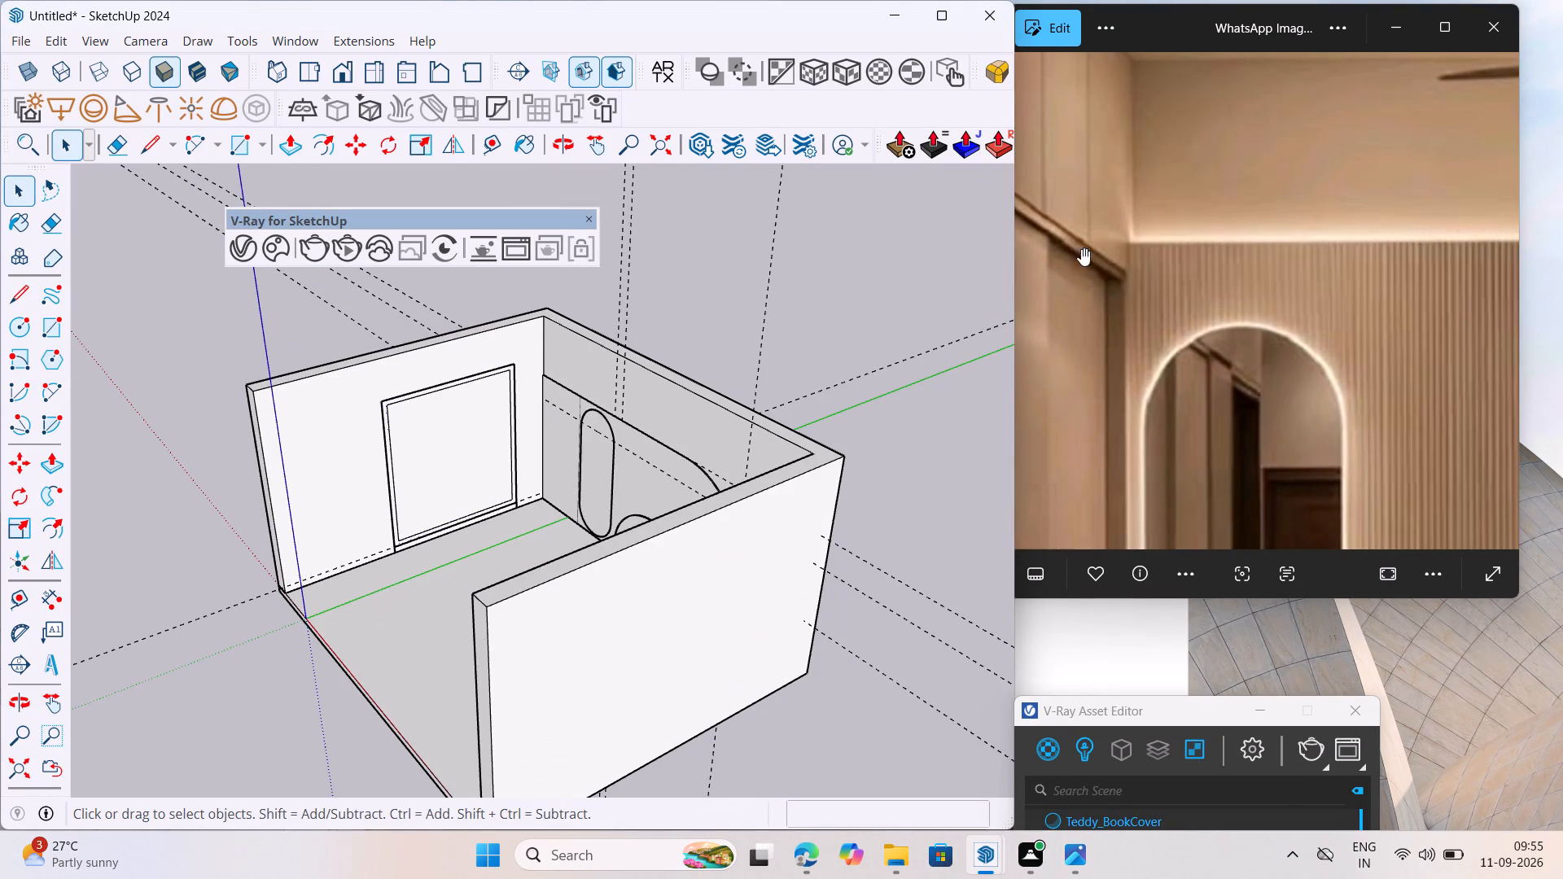
# Push/Pull the wardrobe's border frame face out from the side wall by 2 feet.
pyautogui.scroll(8, 528, 329)
pyautogui.scroll(-7, 517, 451)
pyautogui.scroll(7, 499, 540)
pyautogui.click(514, 488)
pyautogui.scroll(8, 510, 486)
pyautogui.click(514, 453)
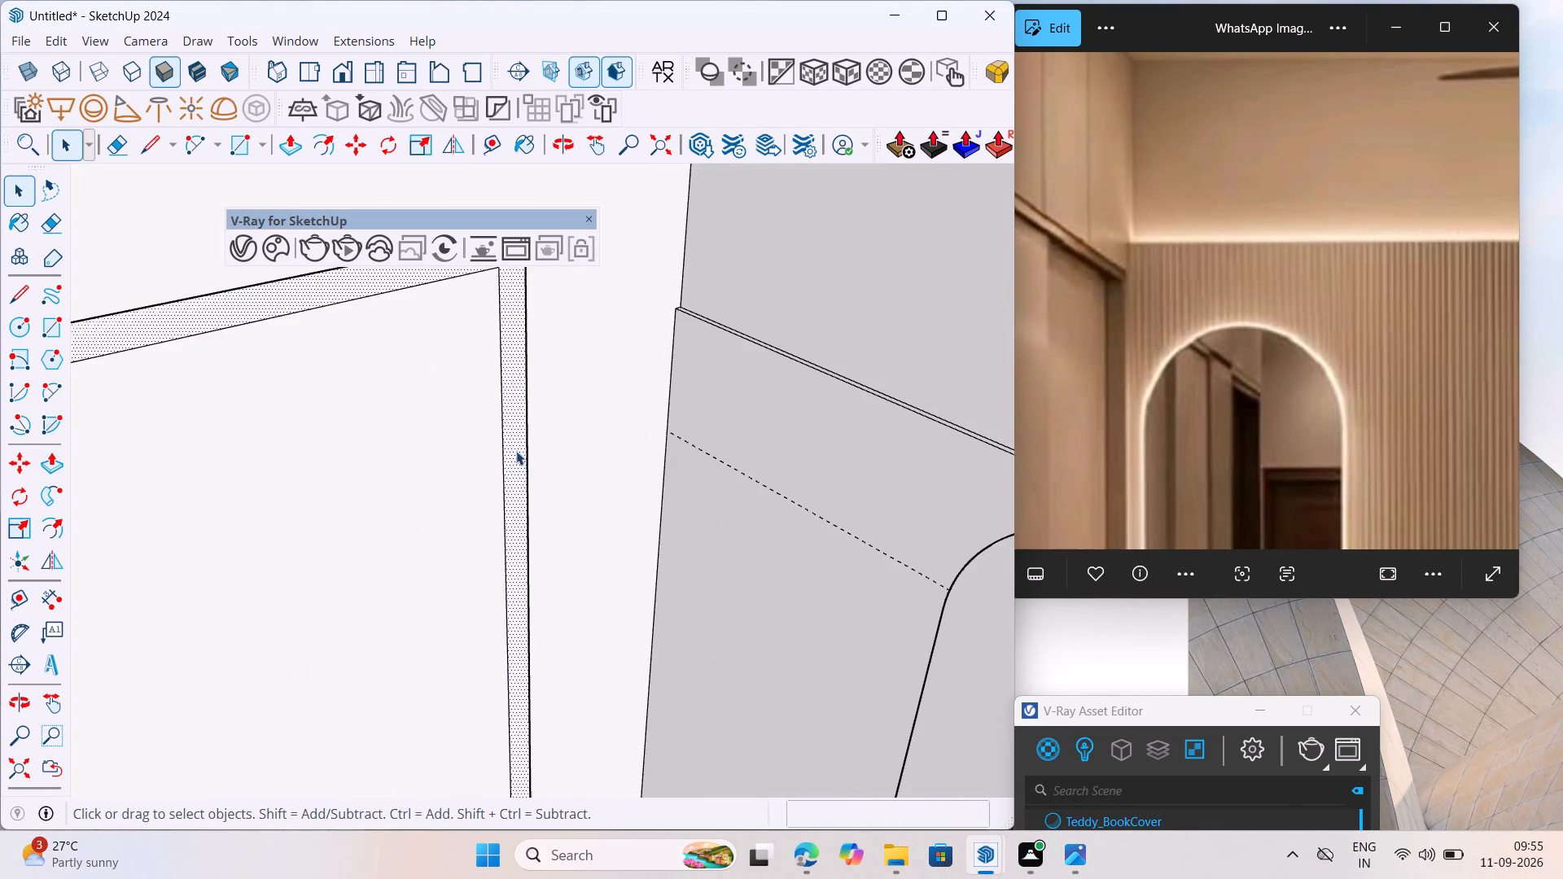
pyautogui.click(55, 468)
pyautogui.click(514, 446)
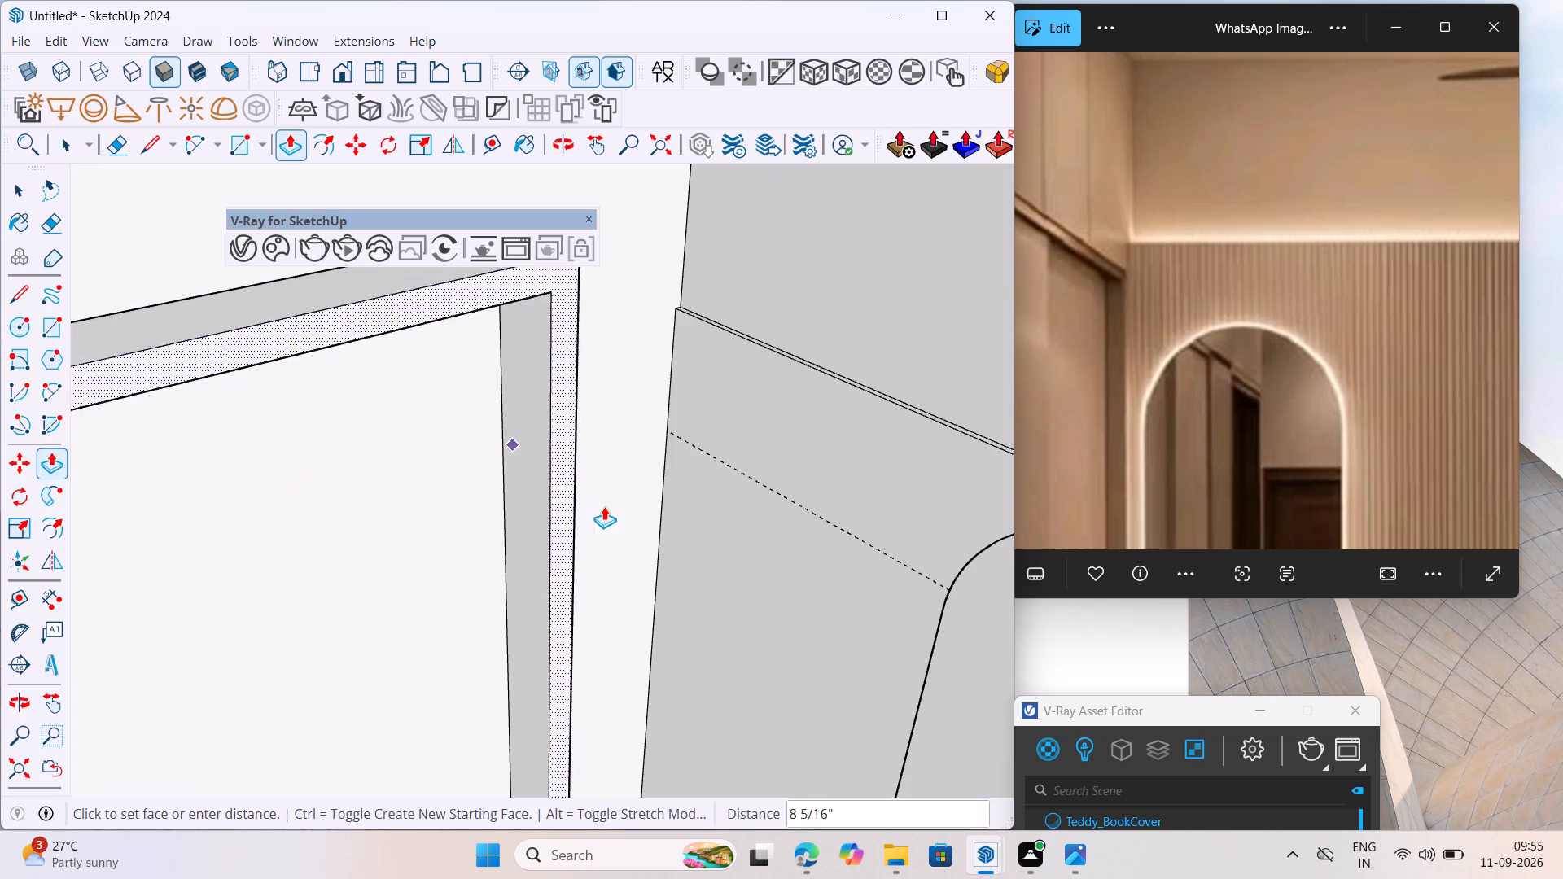
pyautogui.press('3')
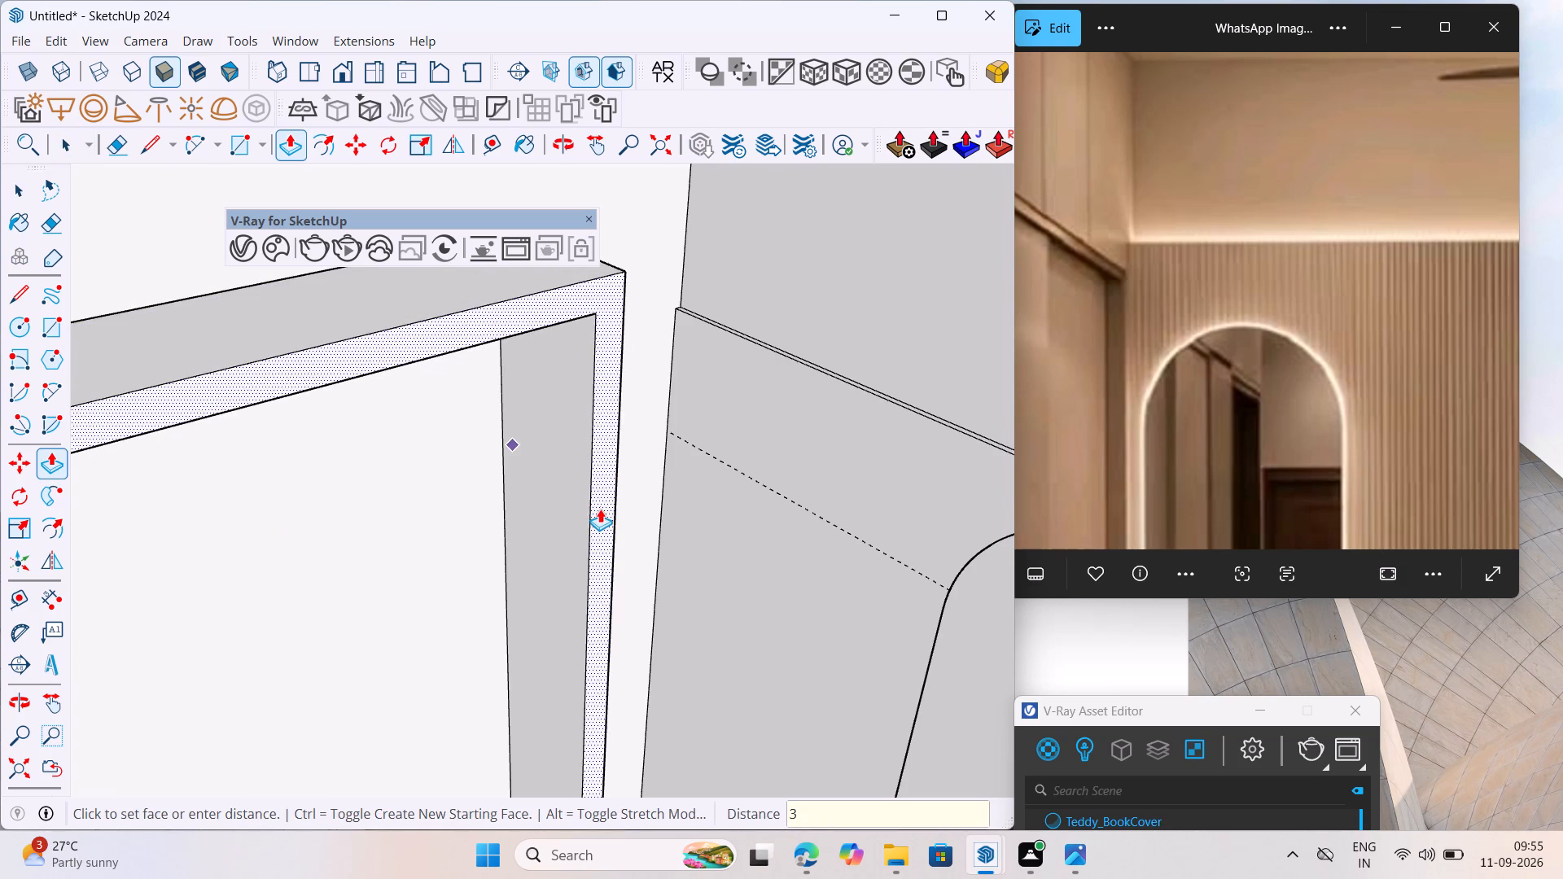
pyautogui.press('BackSpace')
pyautogui.write("1'")
pyautogui.press('BackSpace')
pyautogui.write("2'")
pyautogui.press('BackSpace')
pyautogui.press('BackSpace')
pyautogui.press('BackSpace')
pyautogui.press('1')
pyautogui.press('BackSpace')
pyautogui.write("2'")
pyautogui.press('Return')
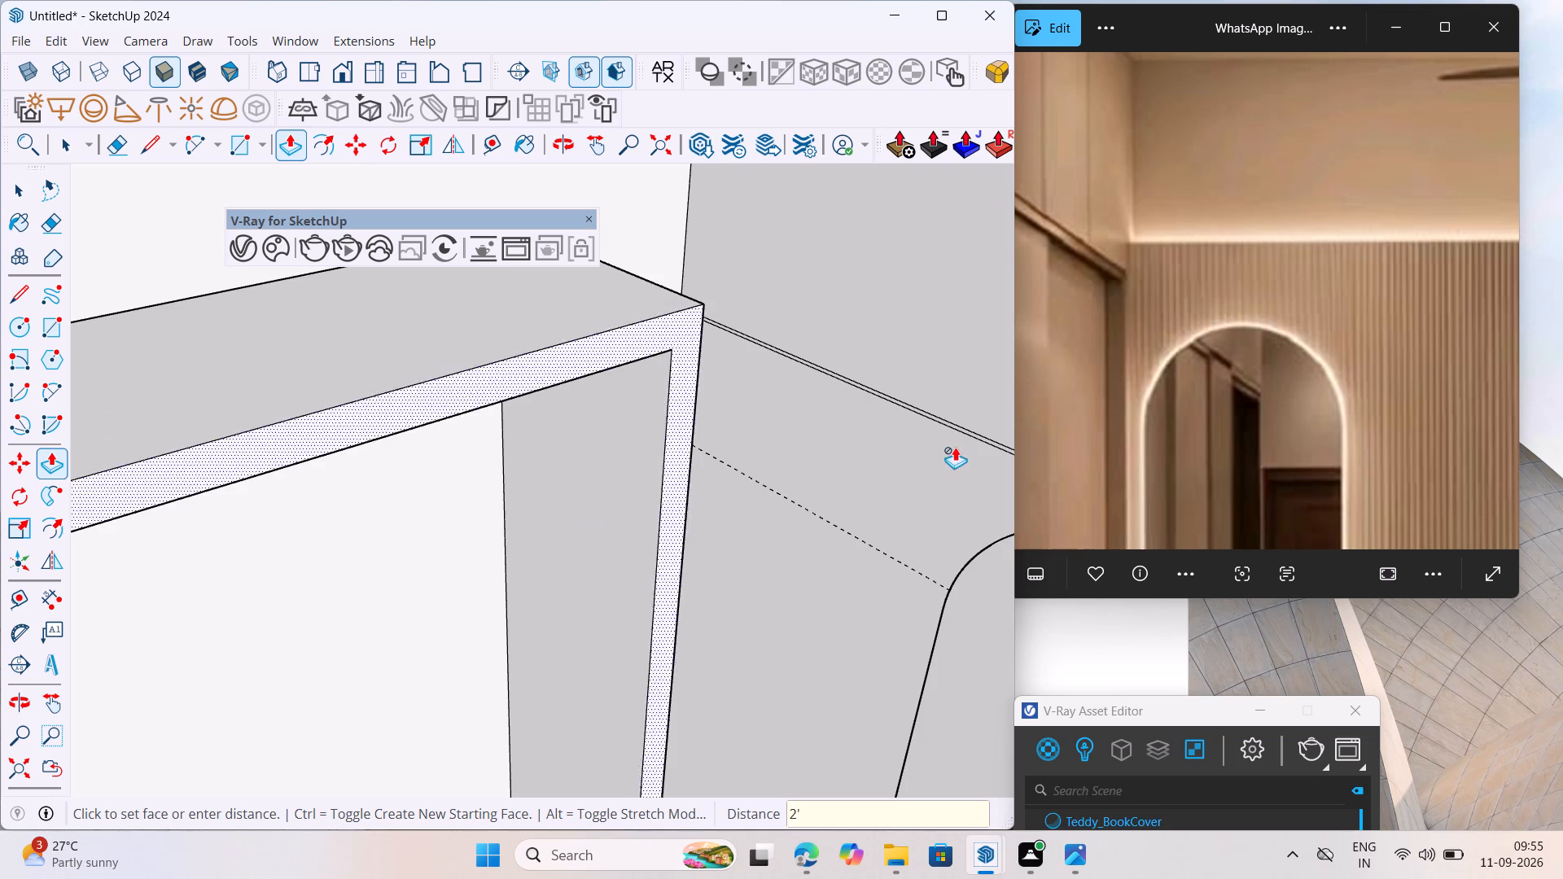
# Compare the extruded wardrobe frame and the space beside the arched back-wall panels with the wardrobe in the reference image.
pyautogui.scroll(-14, 479, 323)
pyautogui.moveTo(574, 514); pyautogui.dragTo(713, 401, button='middle')
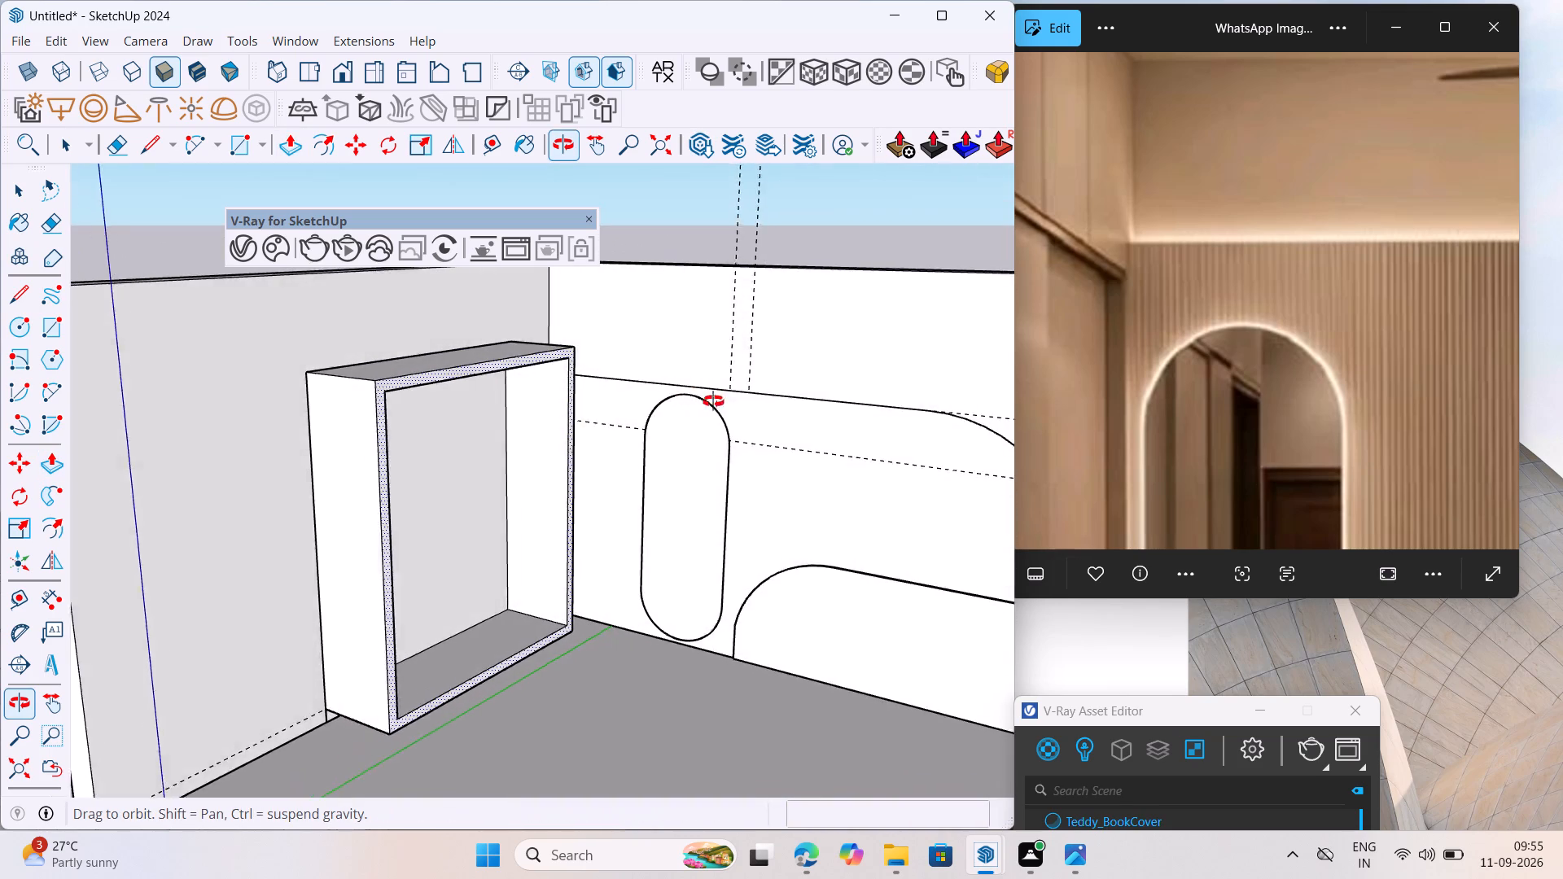
pyautogui.moveTo(713, 401); pyautogui.dragTo(576, 507, button='middle')
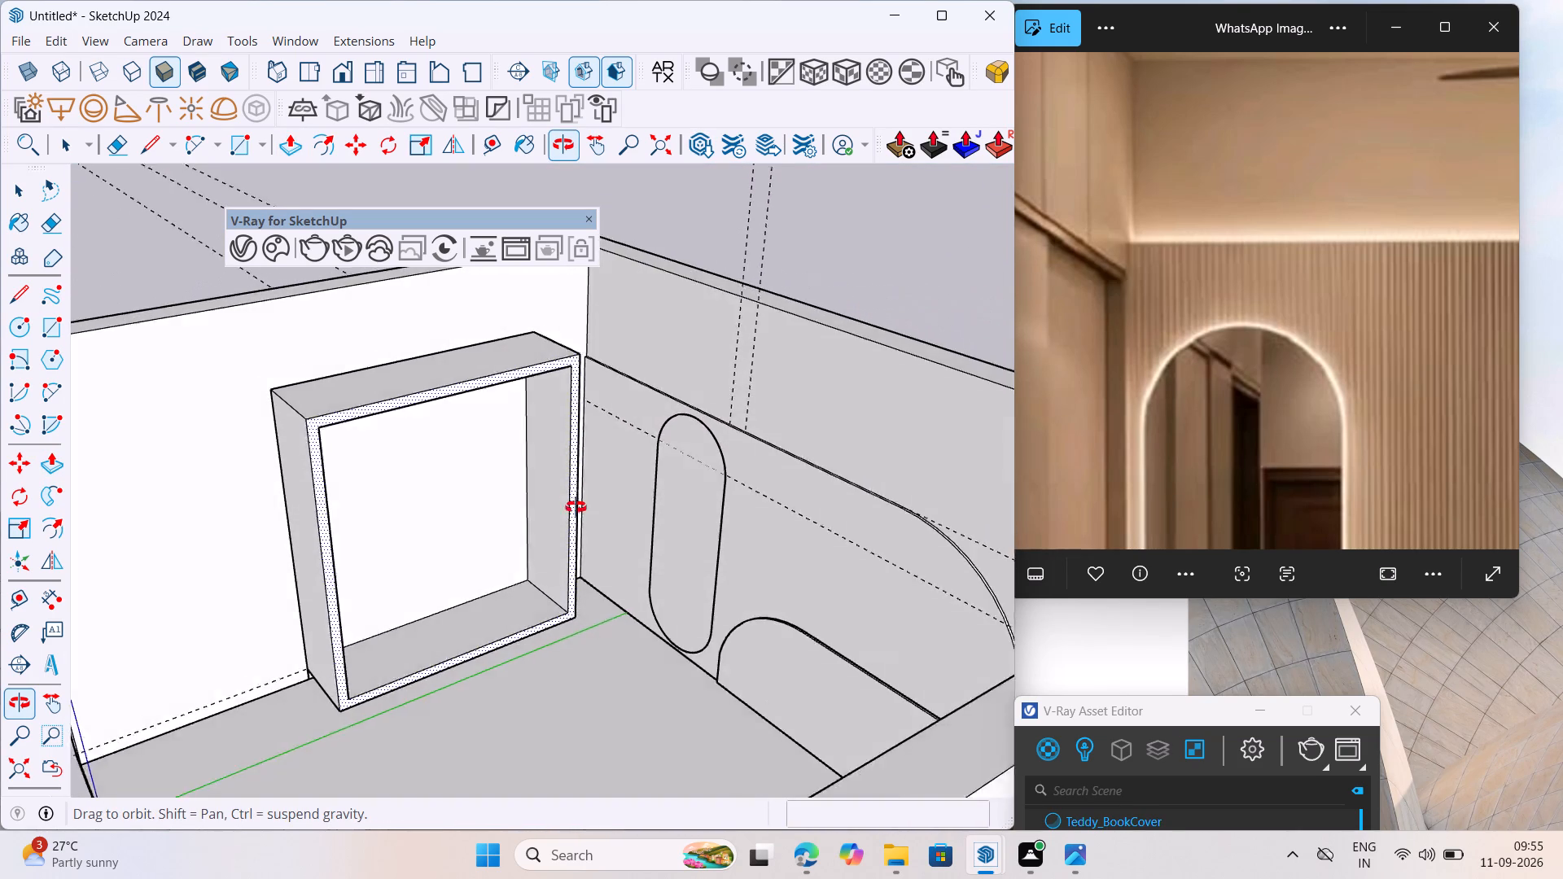
pyautogui.moveTo(576, 507); pyautogui.dragTo(613, 498, button='middle')
pyautogui.scroll(-7, 620, 391)
pyautogui.moveTo(605, 498); pyautogui.dragTo(696, 441, button='middle')
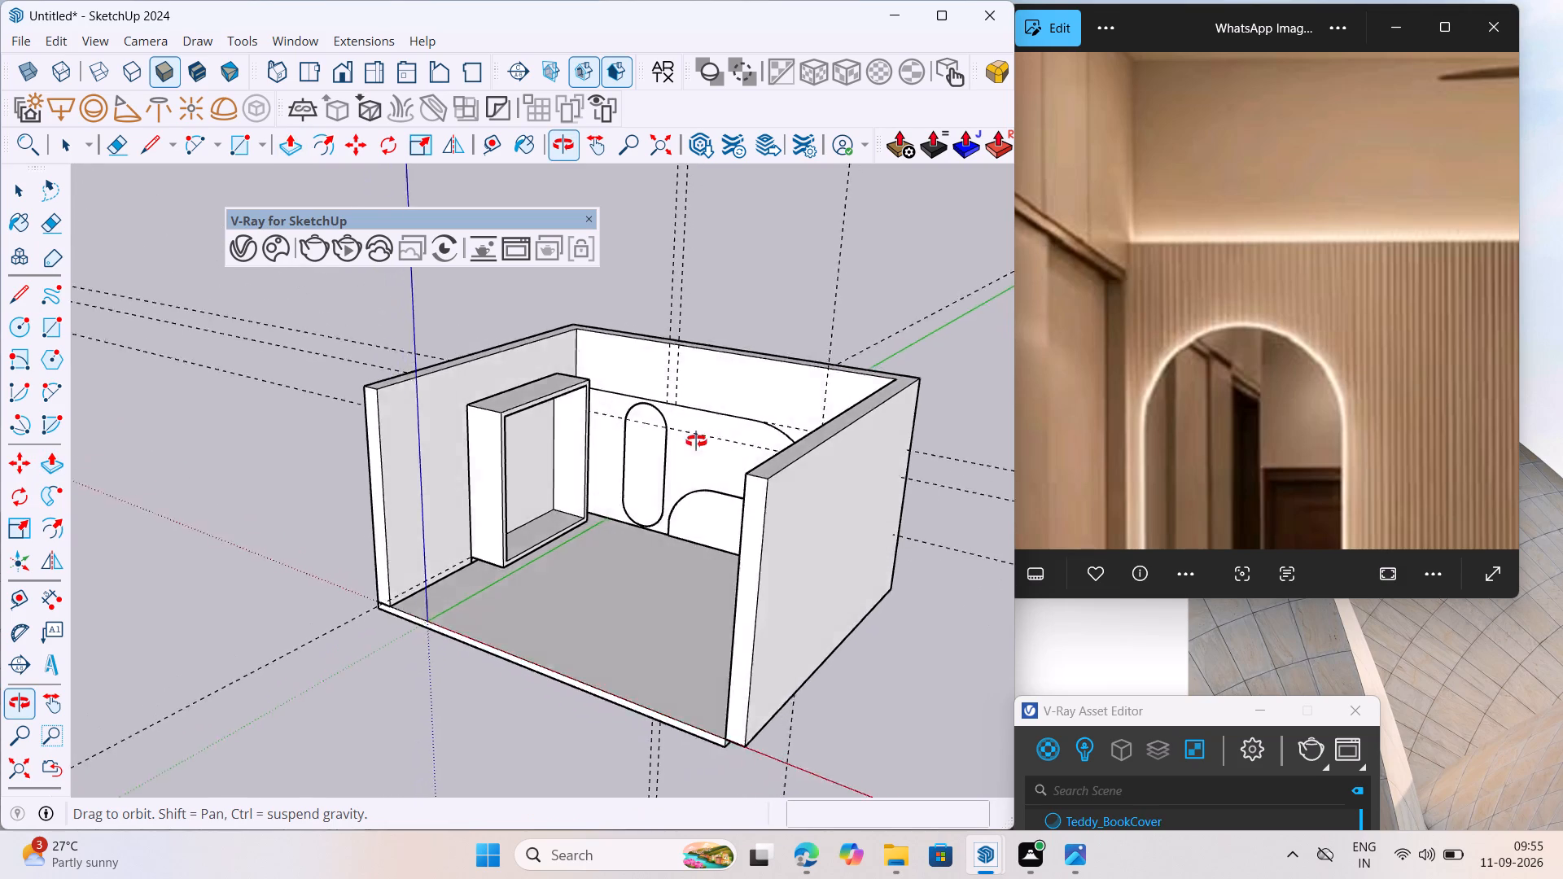
pyautogui.moveTo(696, 441); pyautogui.dragTo(711, 404, button='middle')
pyautogui.scroll(7, 546, 541)
pyautogui.scroll(-5, 556, 488)
pyautogui.moveTo(478, 557); pyautogui.dragTo(646, 512, button='middle')
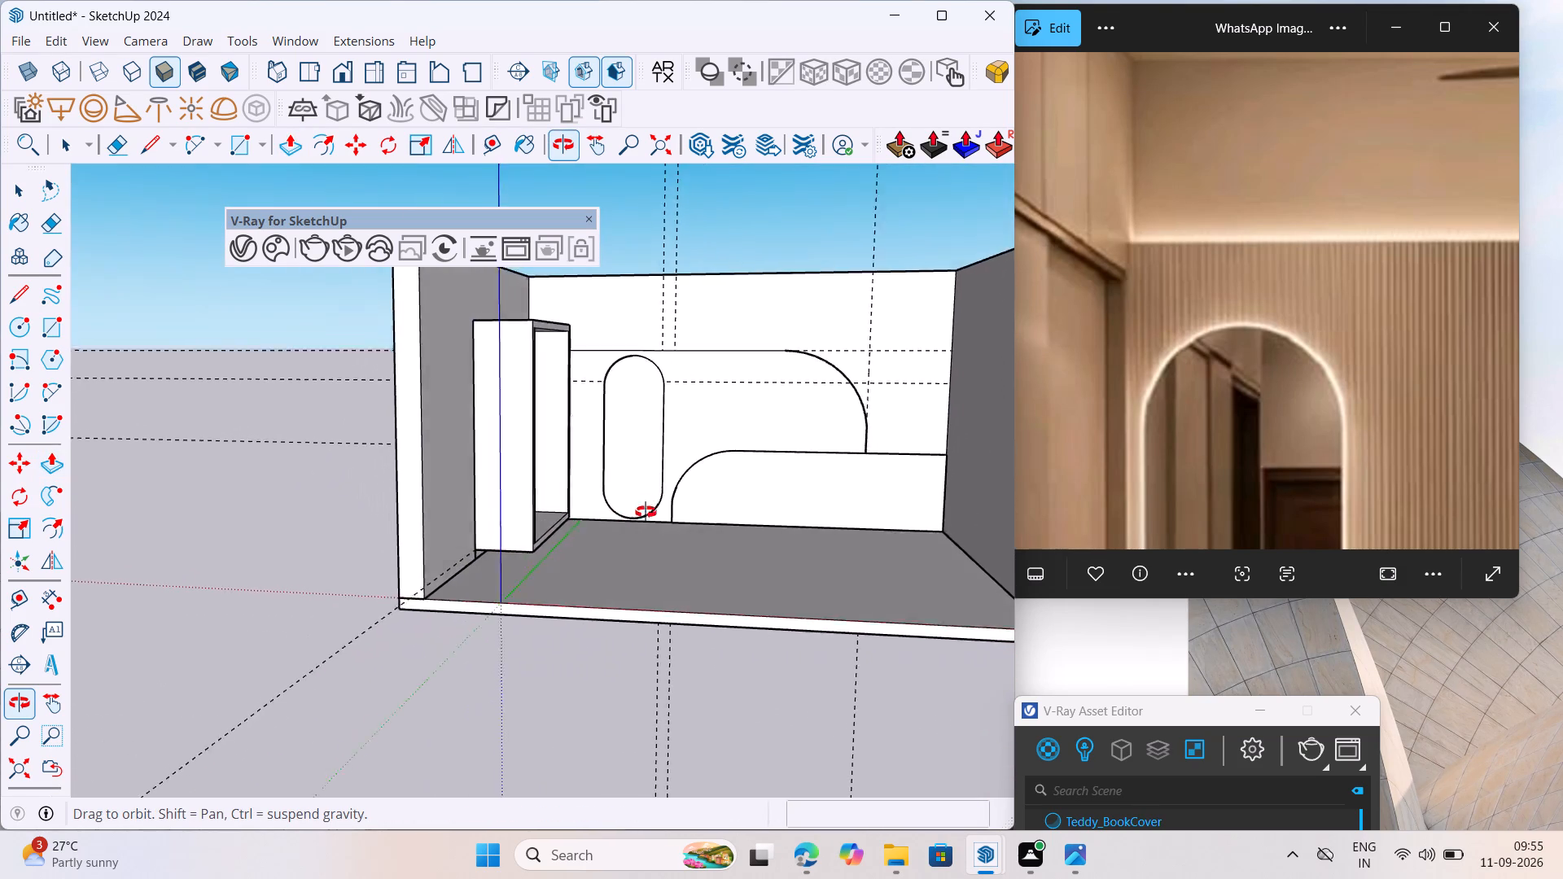
pyautogui.moveTo(646, 512); pyautogui.dragTo(695, 488, button='middle')
pyautogui.scroll(-7, 1167, 348)
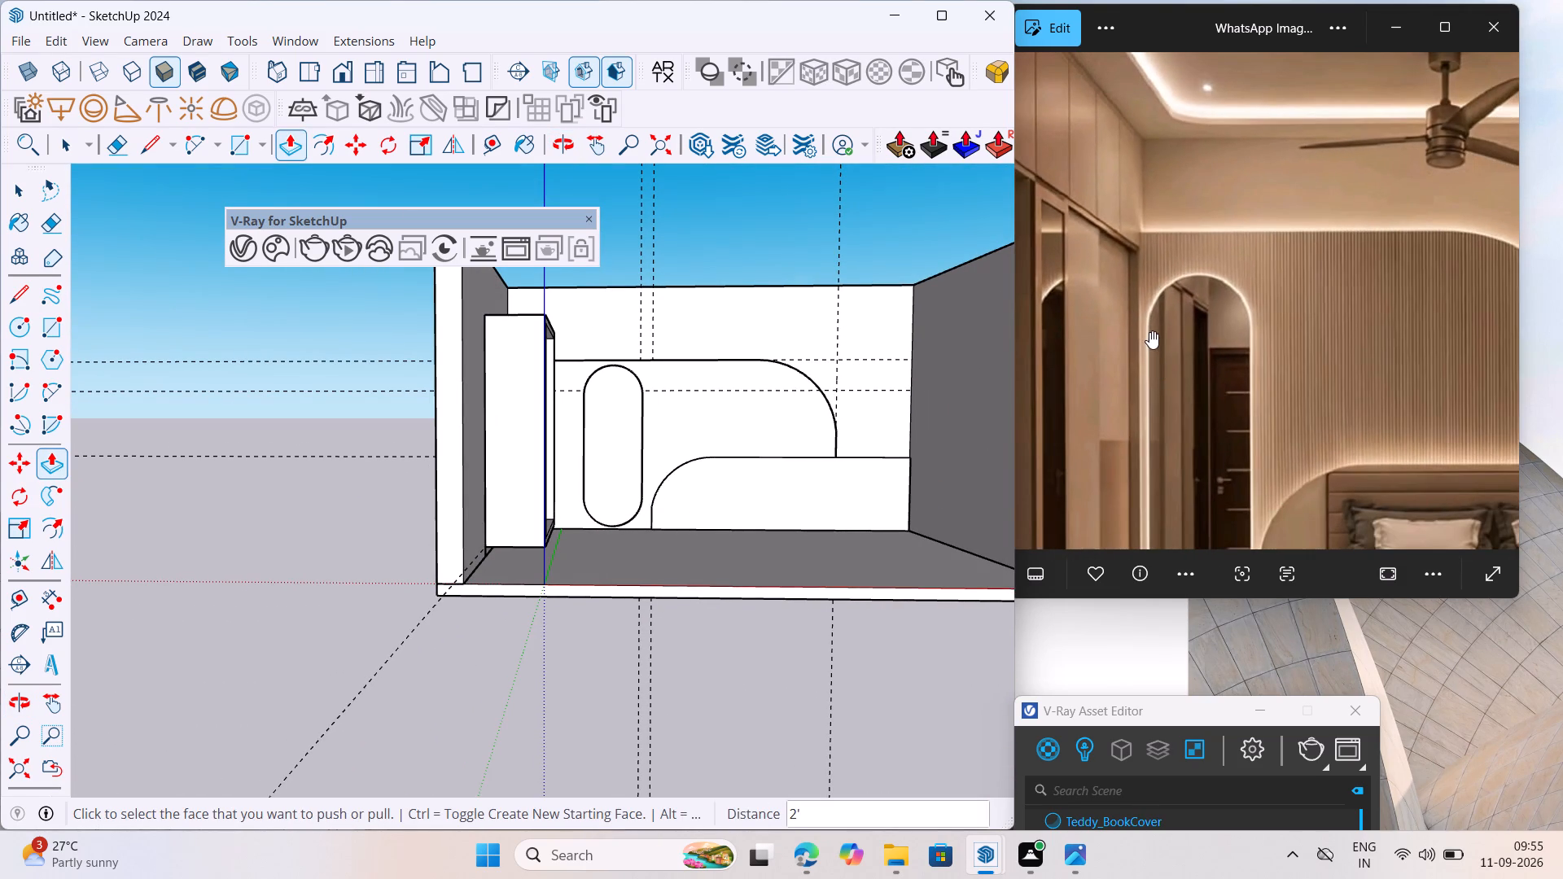
pyautogui.moveTo(562, 507); pyautogui.dragTo(551, 524, button='middle')
pyautogui.scroll(-1, 554, 523)
pyautogui.scroll(7, 462, 572)
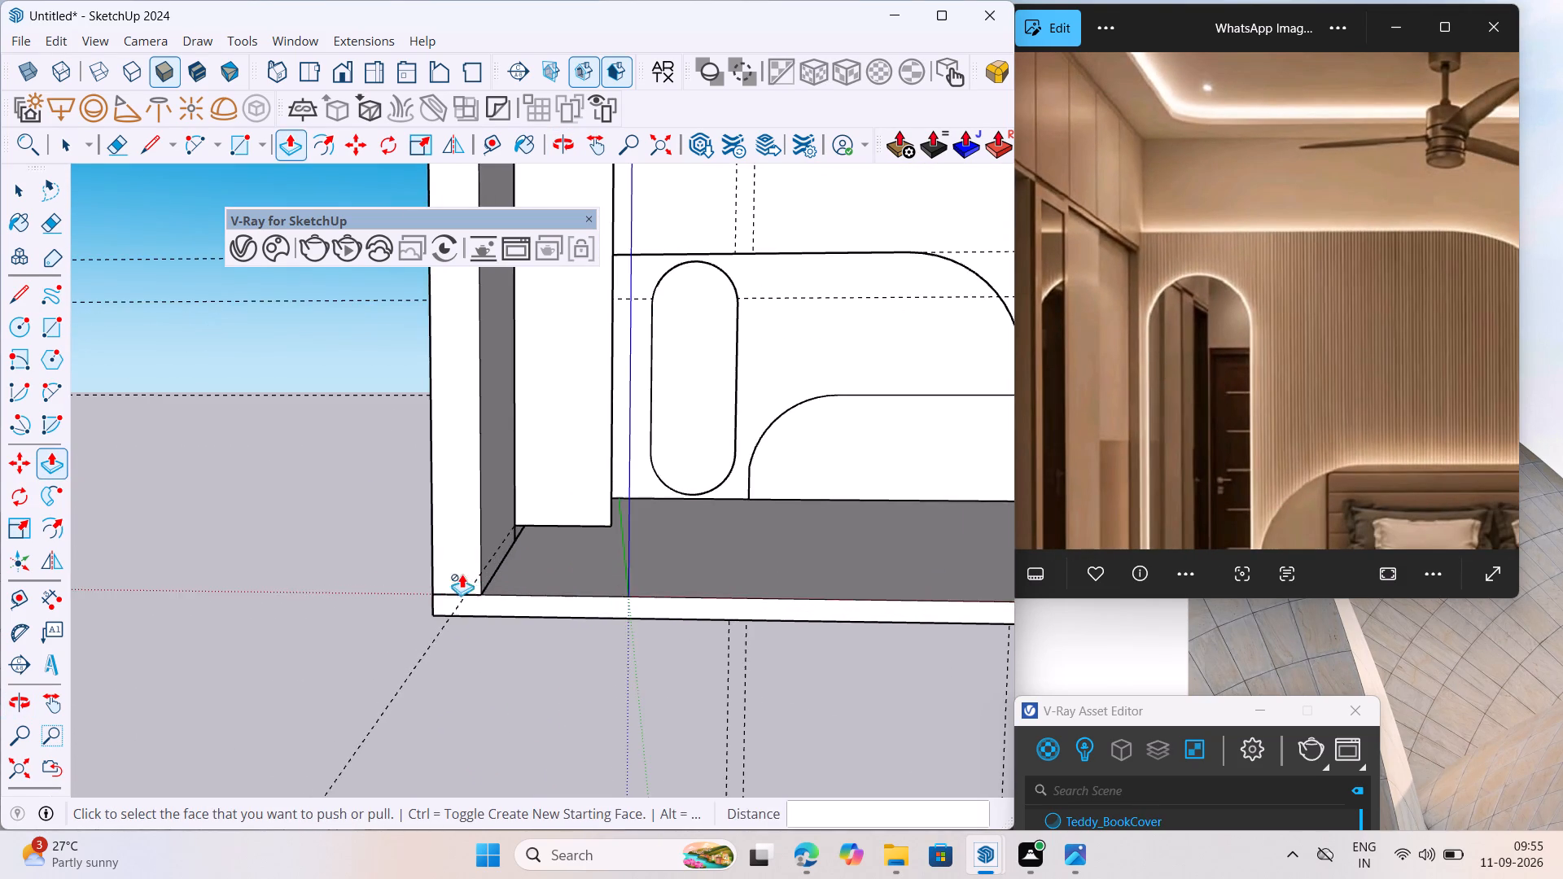
pyautogui.scroll(-5, 598, 538)
# Select the entire extruded wardrobe frame and hide it to expose the side wall behind.
pyautogui.press('space')
pyautogui.click(573, 418)
pyautogui.moveTo(575, 417); pyautogui.dragTo(357, 527, button='middle')
pyautogui.scroll(1, 542, 442)
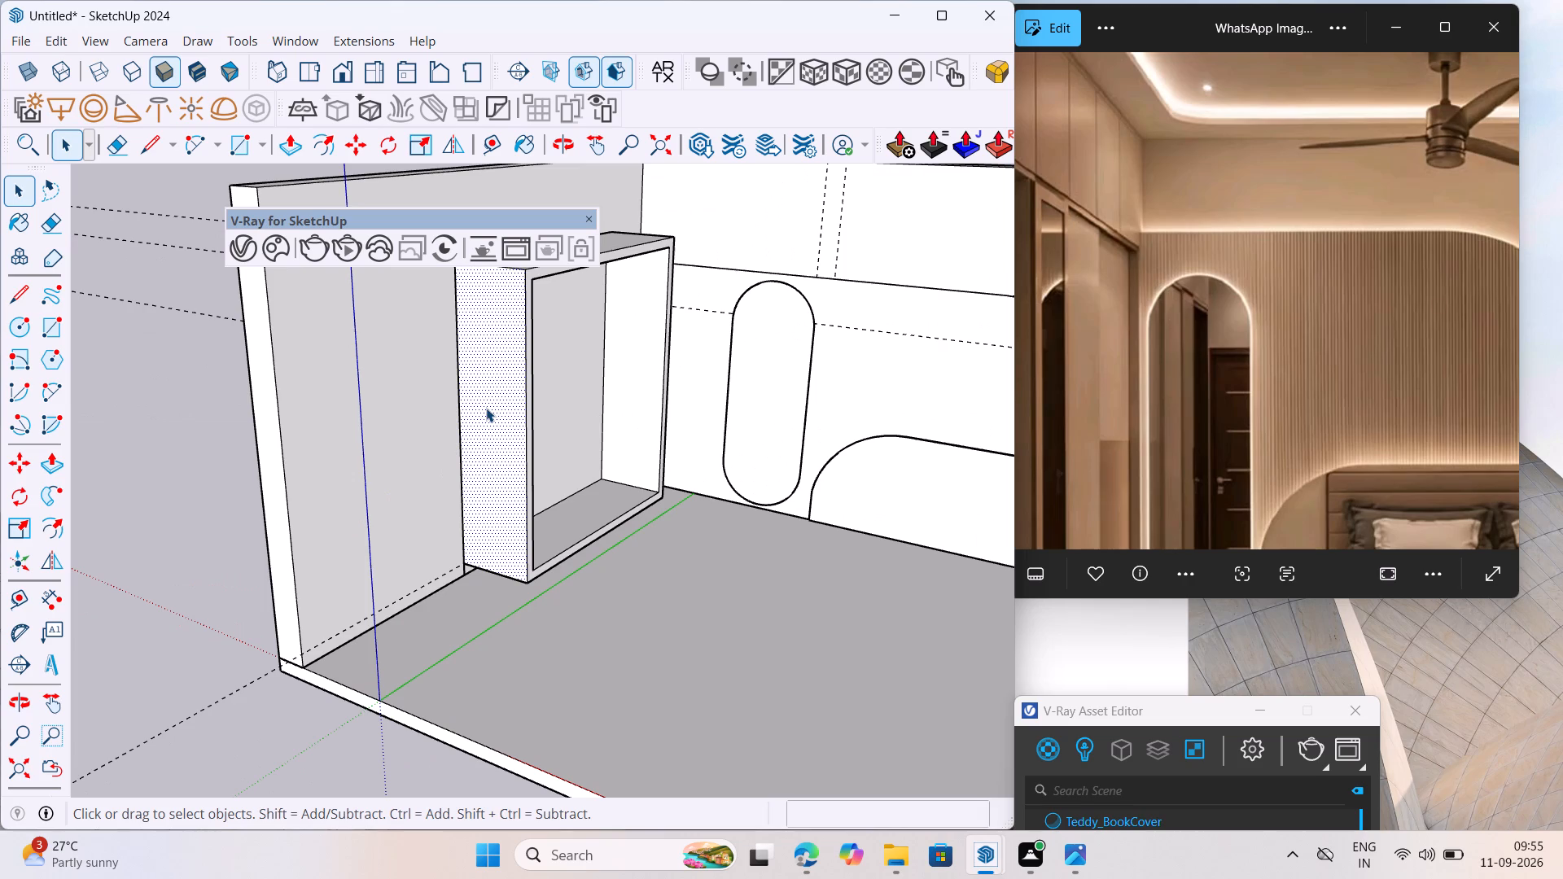
pyautogui.tripleClick(486, 408)
pyautogui.press('h')
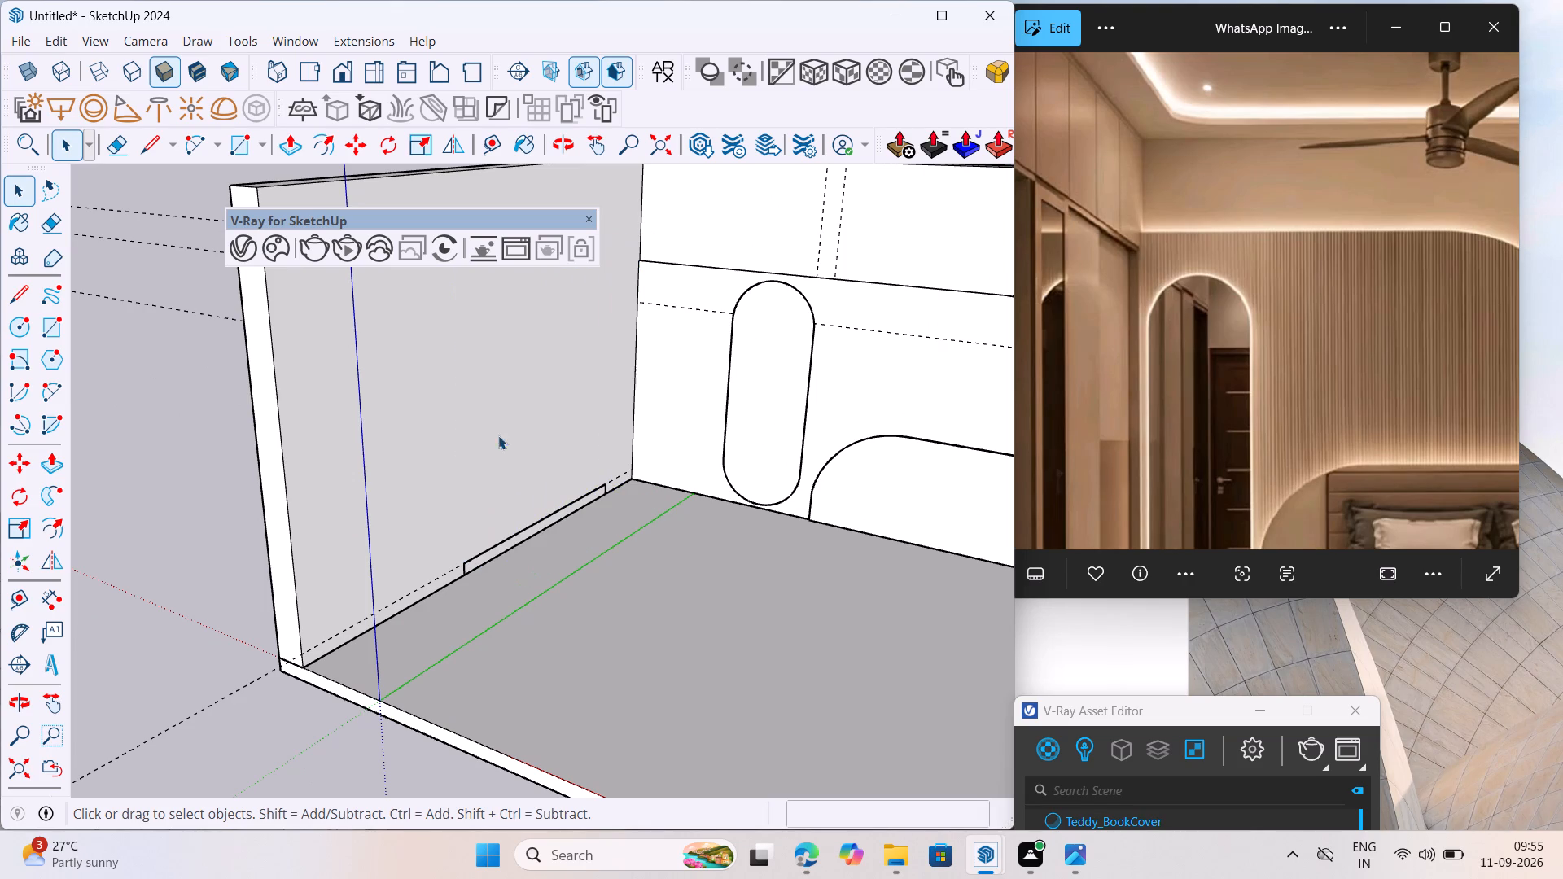
# Inside the walls group, push/pull the inner face of the wardrobe-side wall 1 foot into the room.
pyautogui.doubleClick(462, 448)
pyautogui.click(462, 448)
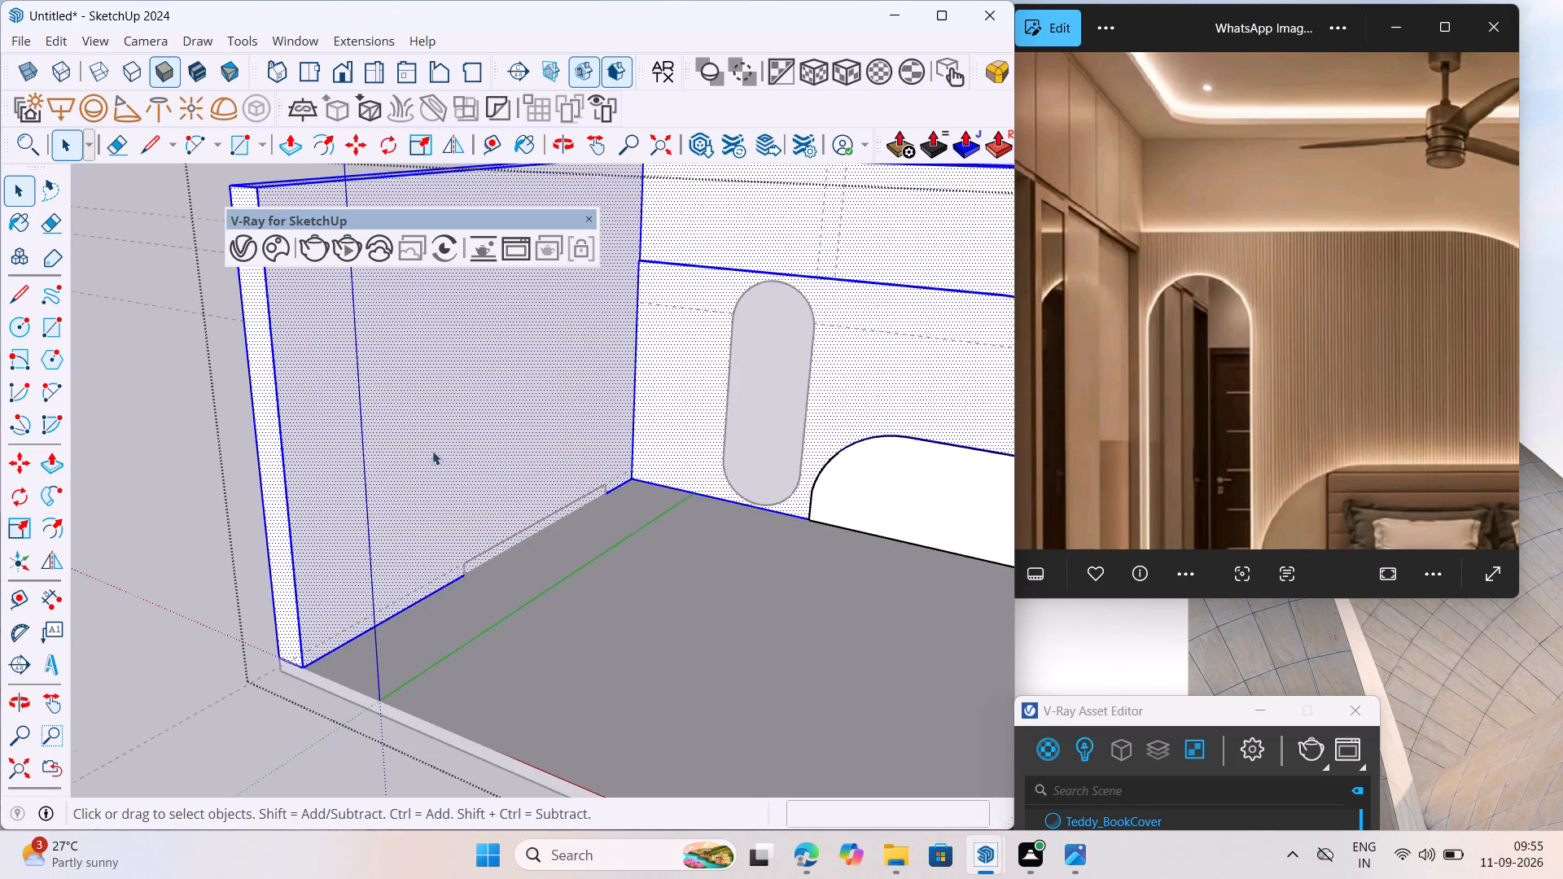
pyautogui.scroll(-7, 431, 451)
pyautogui.moveTo(420, 529); pyautogui.dragTo(535, 553, button='middle')
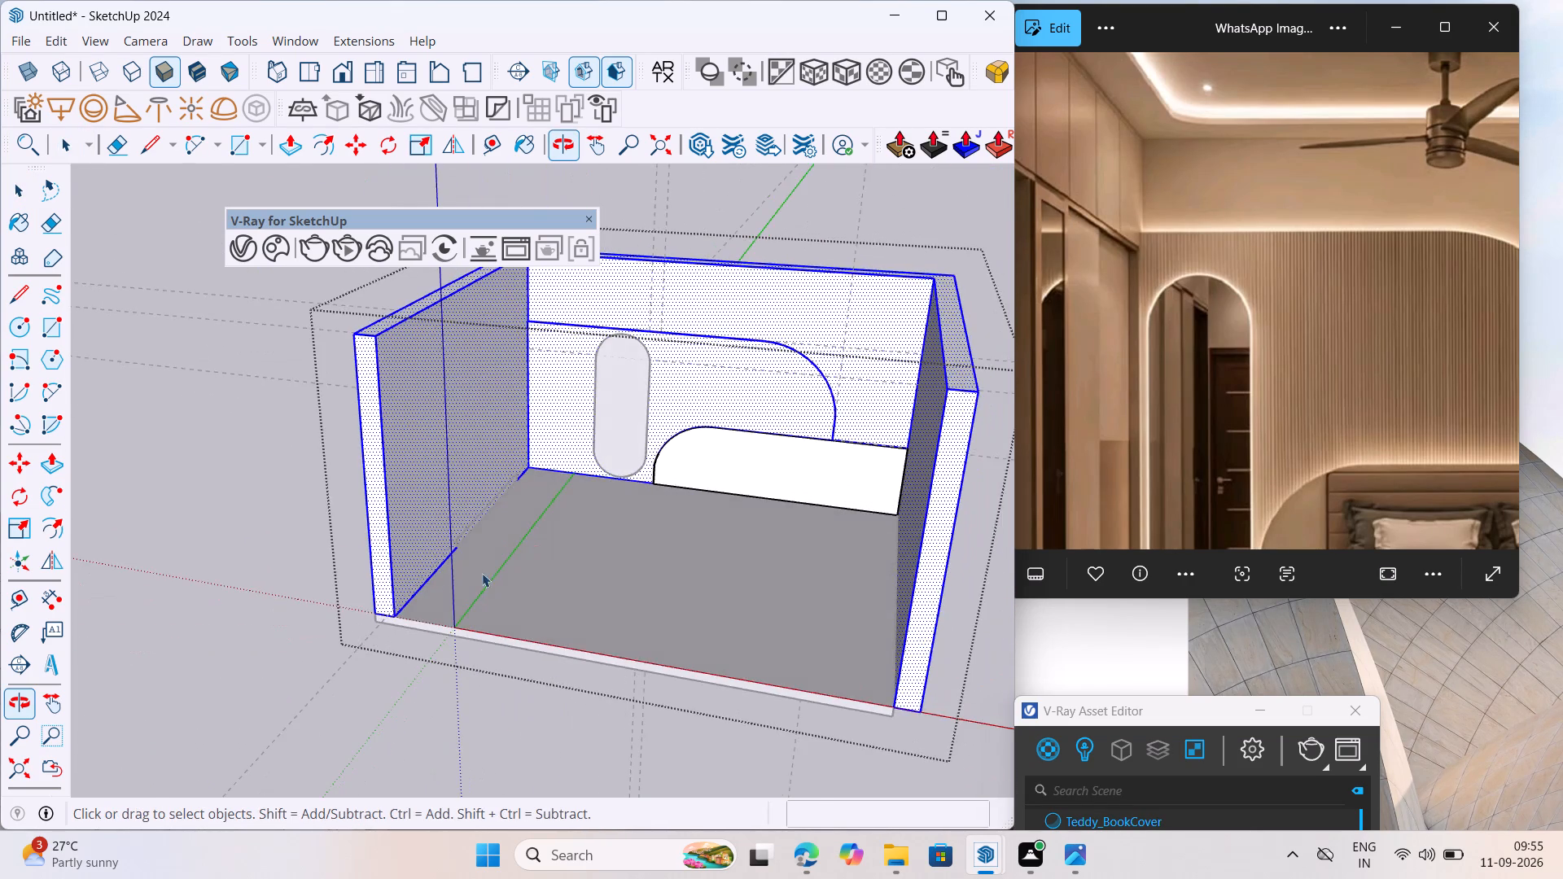
pyautogui.scroll(6, 431, 575)
pyautogui.click(61, 463)
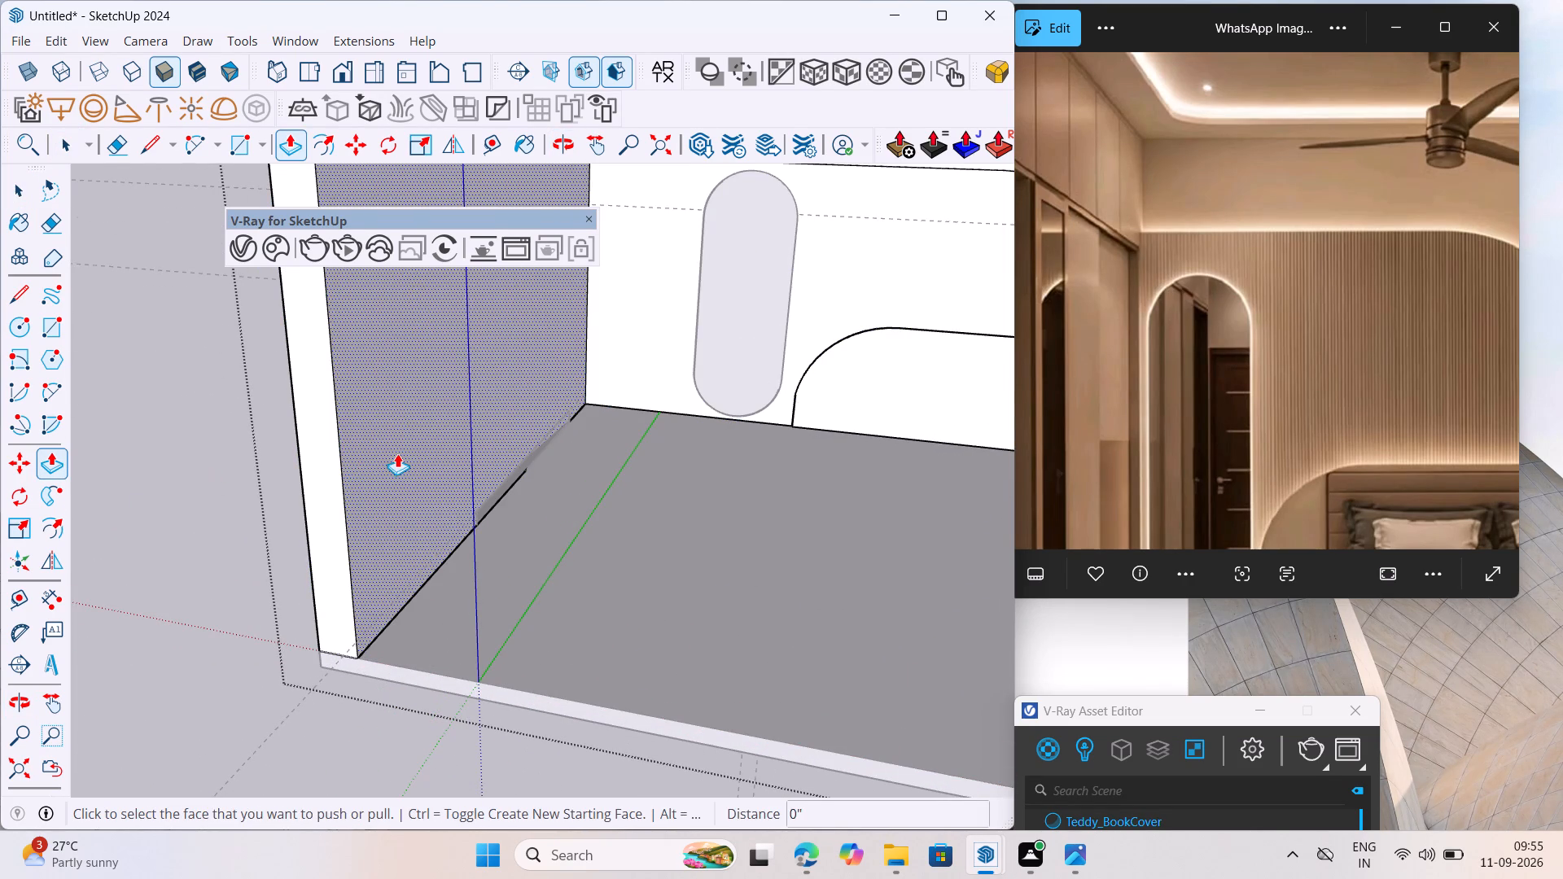
pyautogui.click(403, 451)
pyautogui.write("1'")
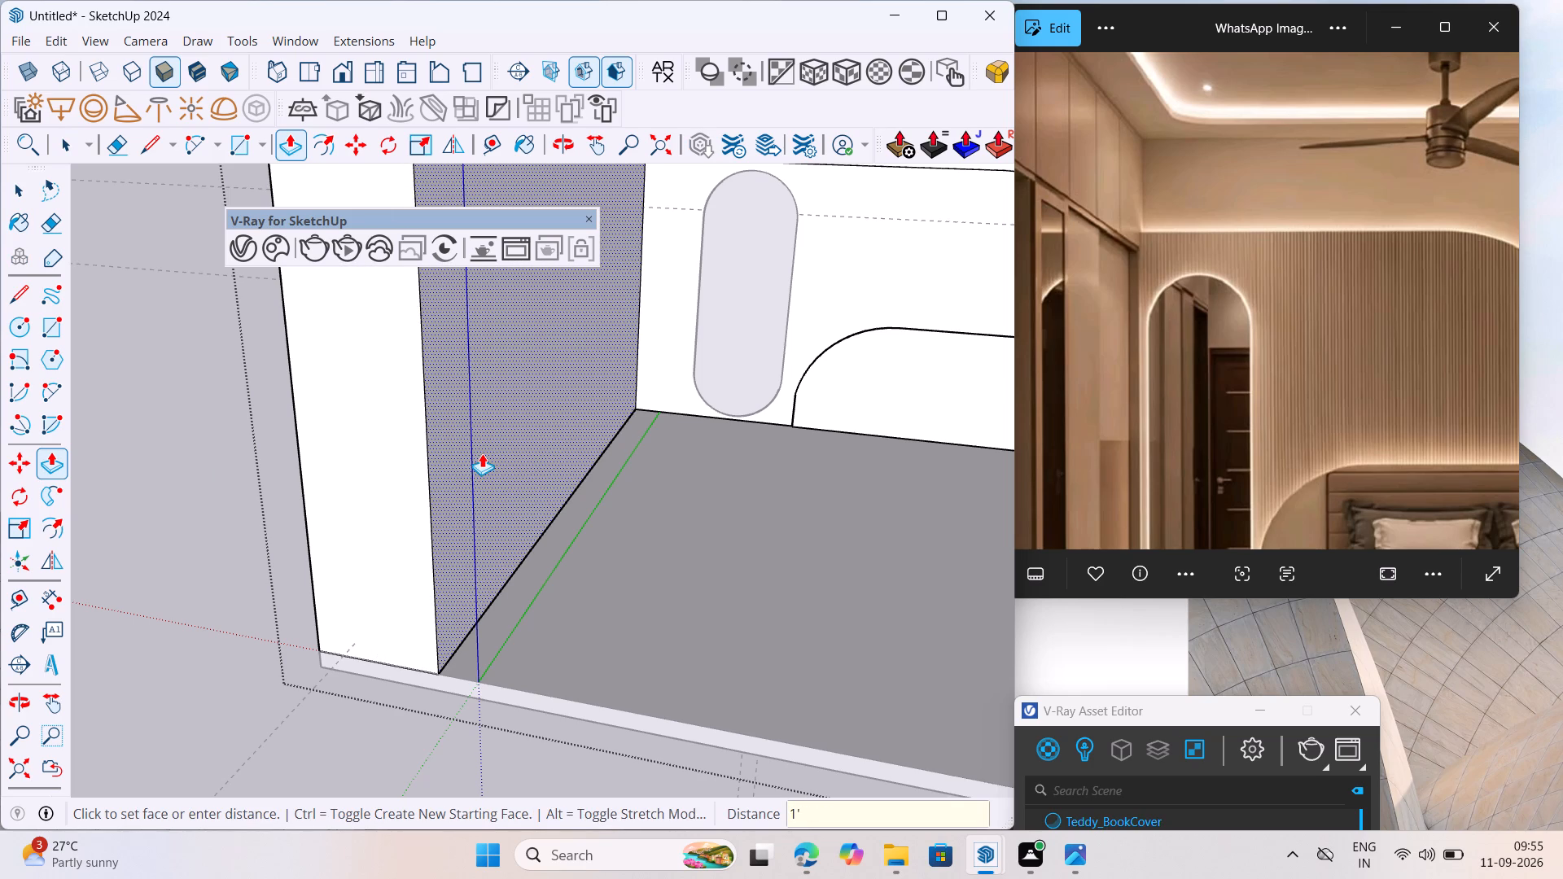
pyautogui.press('Return')
pyautogui.press('space')
# Push the outer face of the same side wall inward by 1 foot and leave the walls group.
pyautogui.scroll(-5, 436, 500)
pyautogui.moveTo(459, 536); pyautogui.dragTo(602, 540, button='middle')
pyautogui.scroll(7, 382, 544)
pyautogui.moveTo(466, 523); pyautogui.dragTo(492, 524, button='middle')
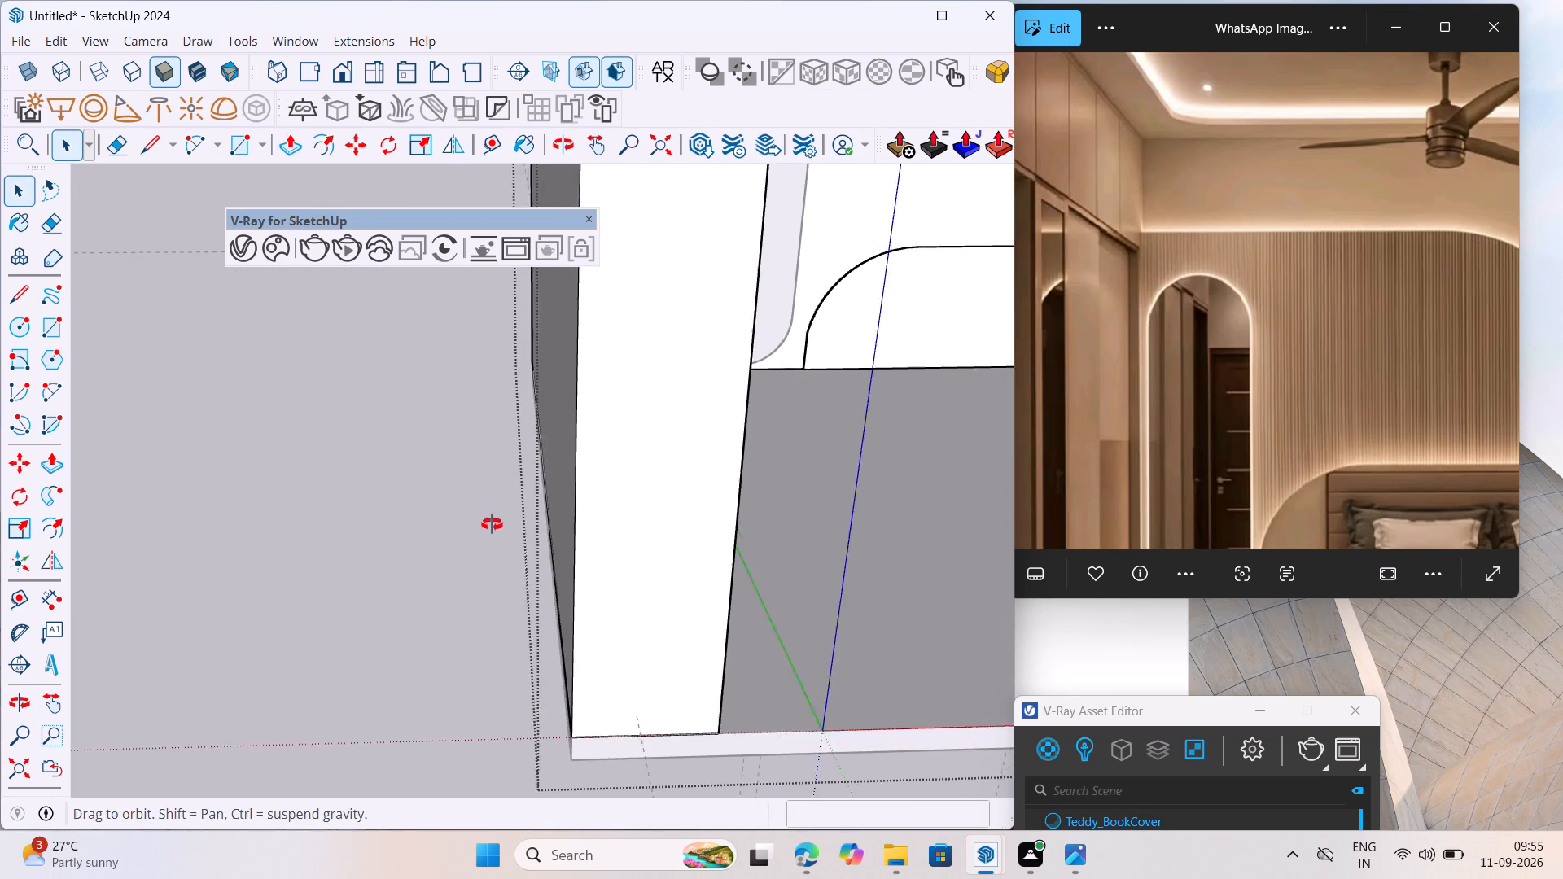
pyautogui.moveTo(492, 524); pyautogui.dragTo(497, 524, button='middle')
pyautogui.click(574, 418)
pyautogui.click(39, 466)
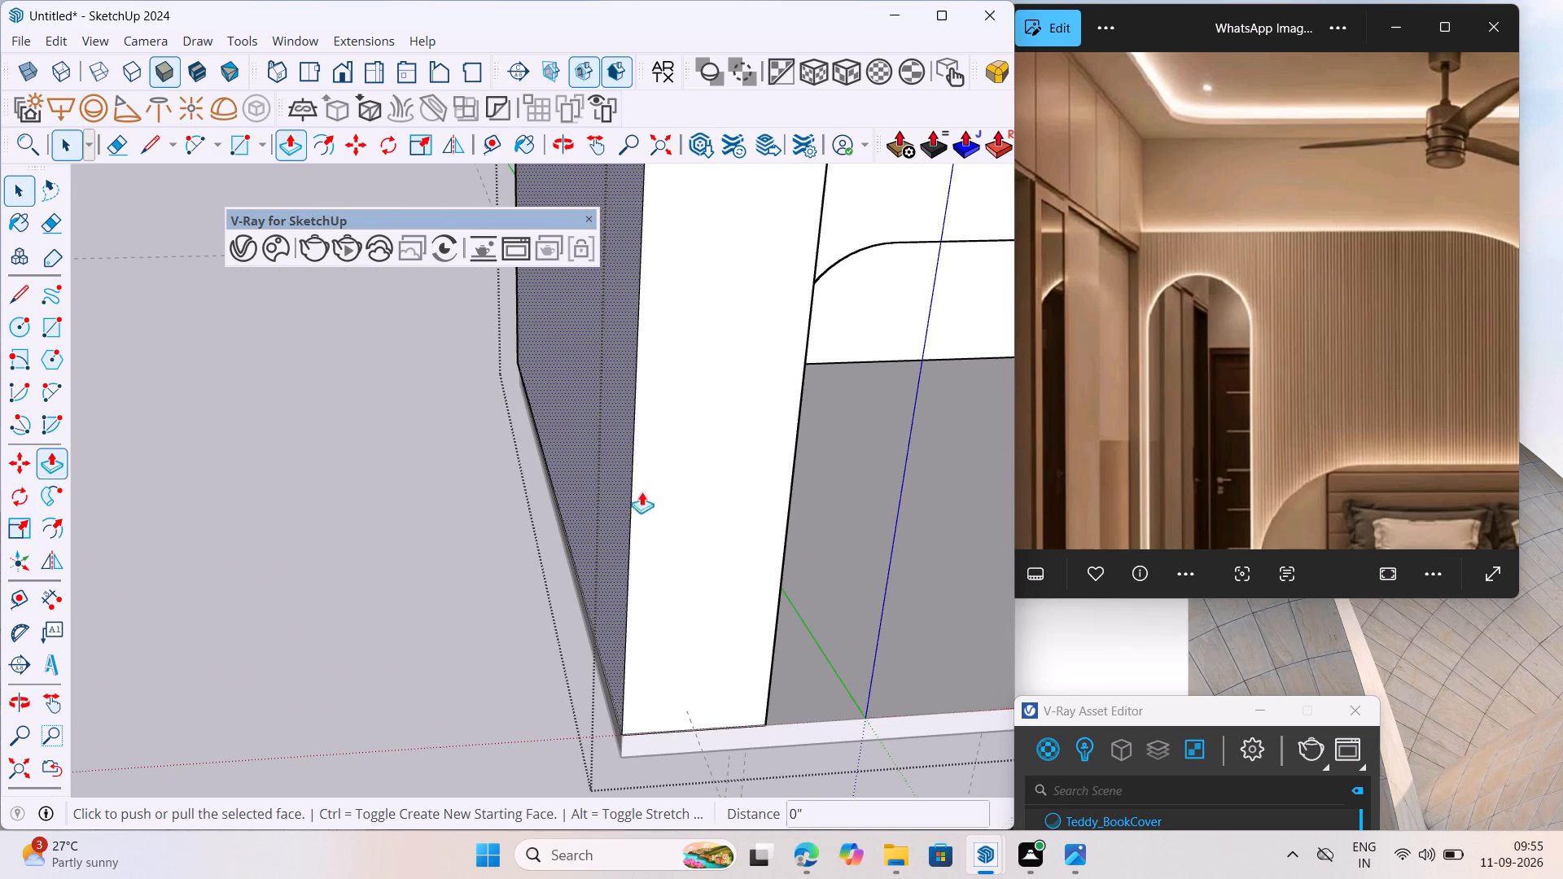
pyautogui.click(590, 461)
pyautogui.write("1'")
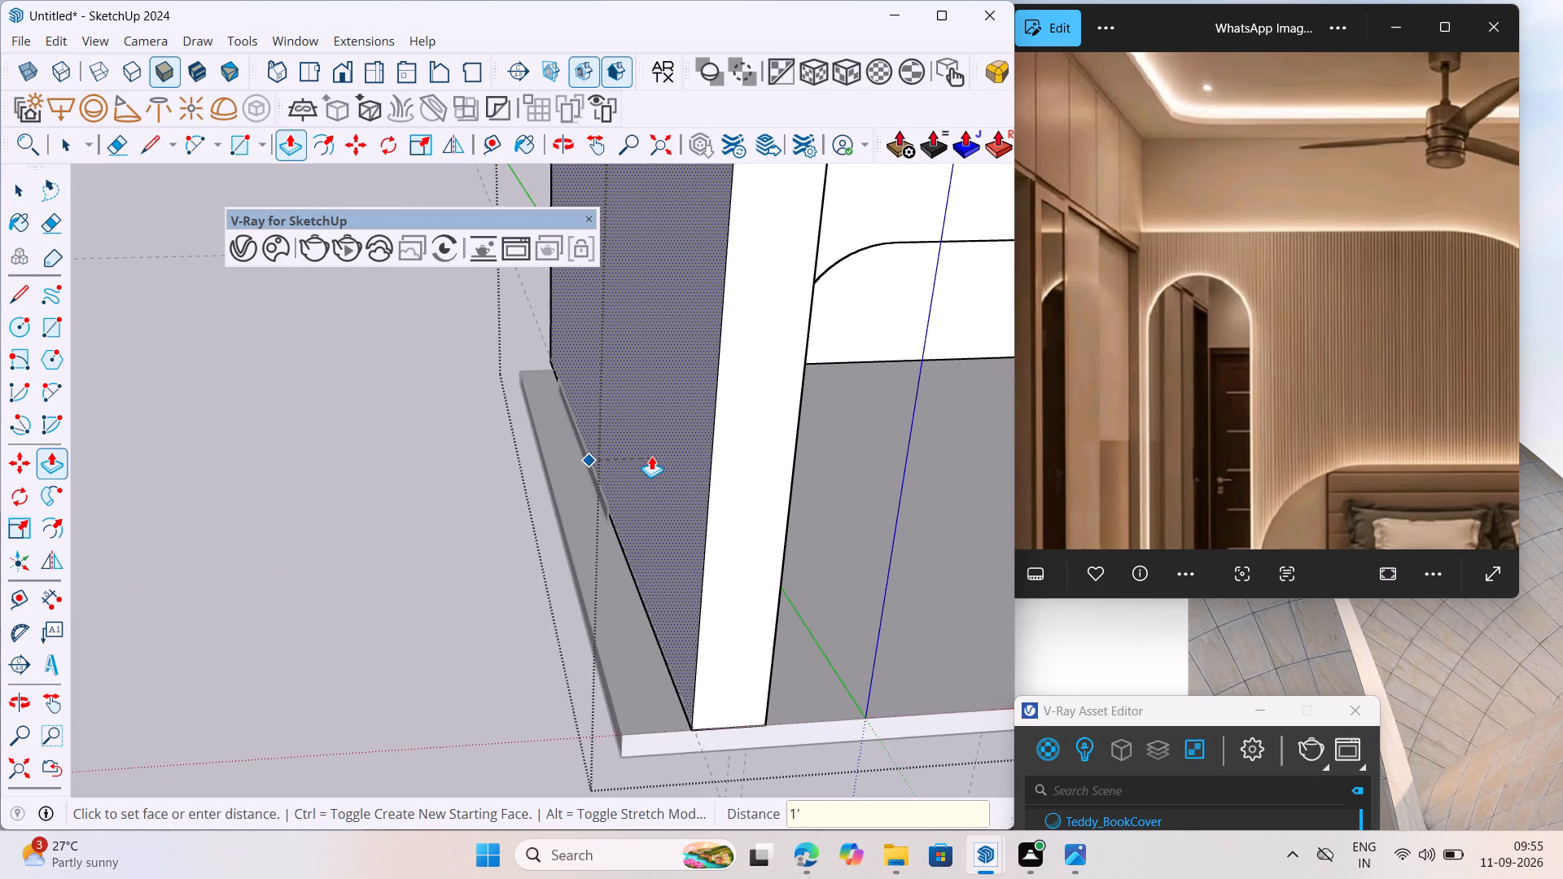
pyautogui.press('Return')
pyautogui.press('space')
pyautogui.scroll(-8, 524, 499)
pyautogui.moveTo(577, 548); pyautogui.dragTo(550, 559, button='middle')
pyautogui.scroll(15, 545, 639)
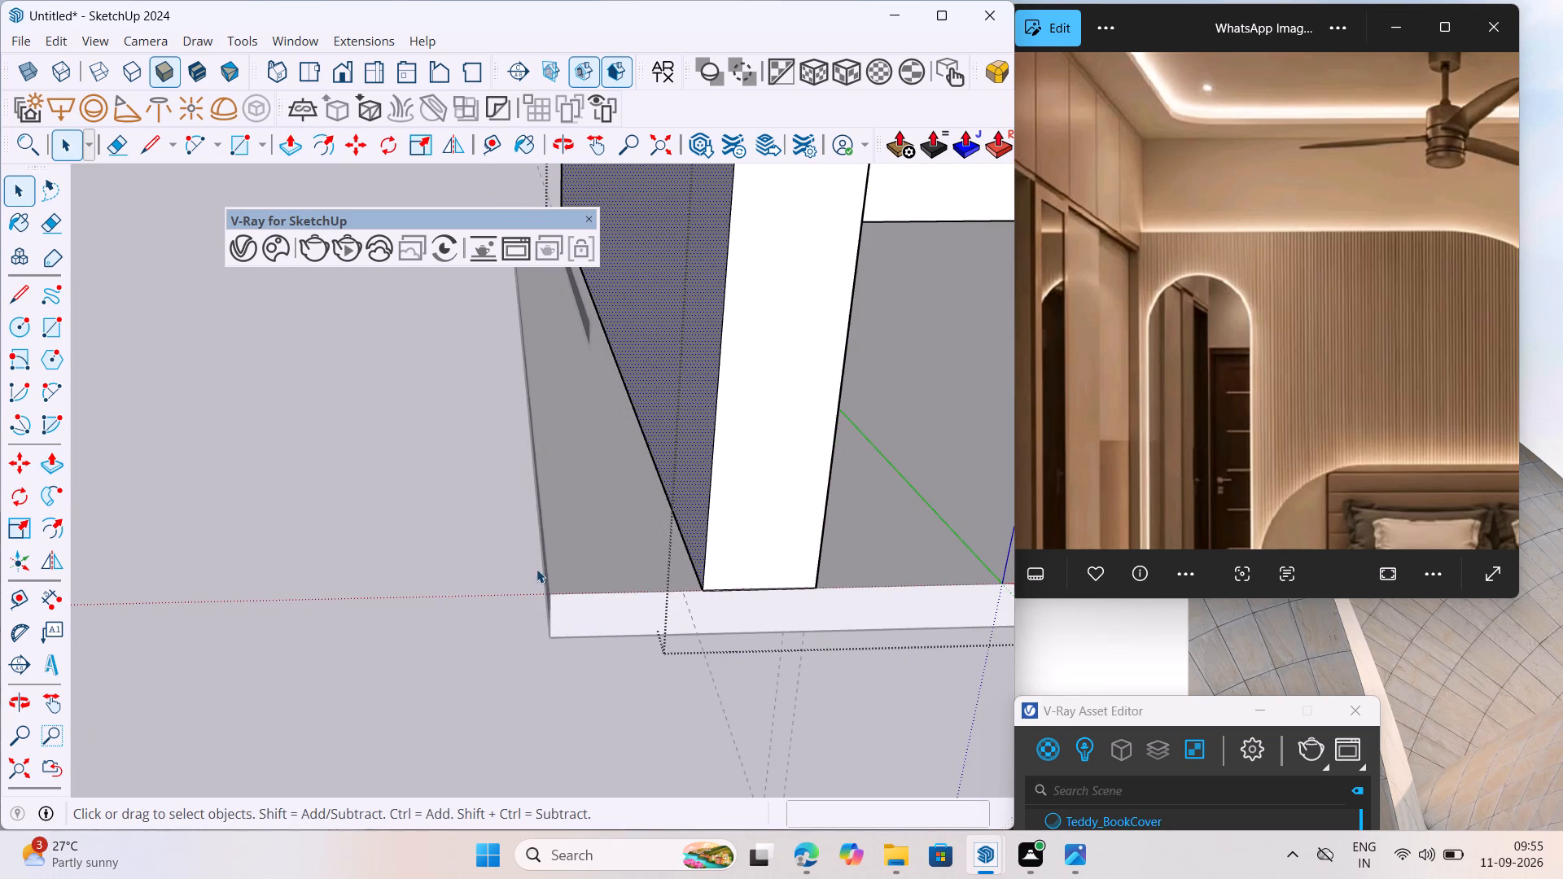
pyautogui.click(536, 566)
# Inside the floor group, push the wardrobe-side edge face inward 1 foot, flush with the wall's outer face, and close the group.
pyautogui.scroll(1, 374, 562)
pyautogui.moveTo(374, 562); pyautogui.dragTo(524, 559, button='middle')
pyautogui.tripleClick(804, 466)
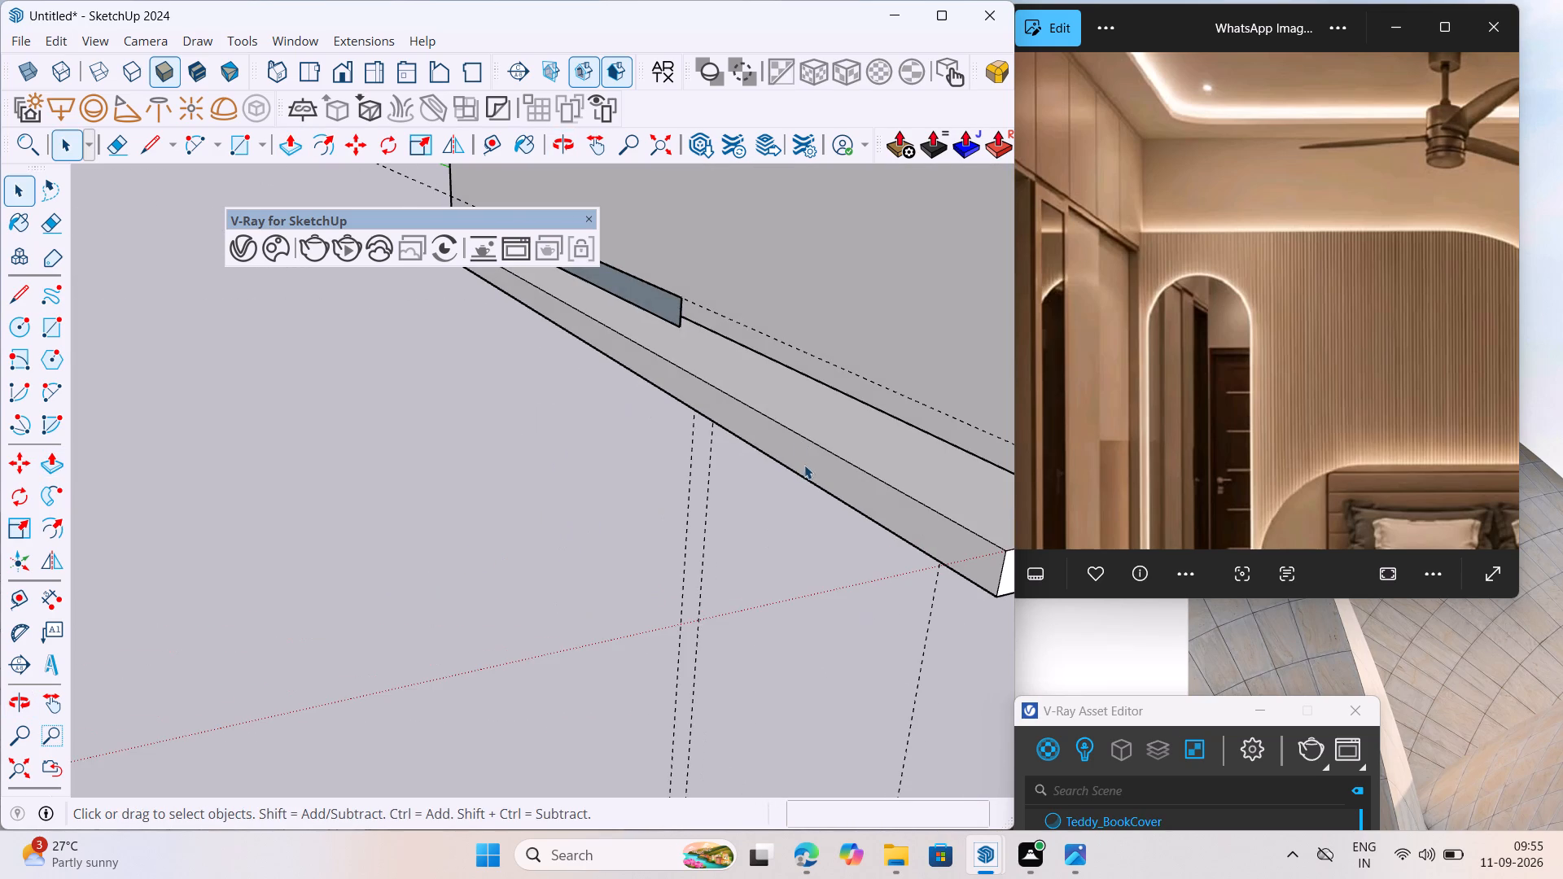
pyautogui.click(807, 463)
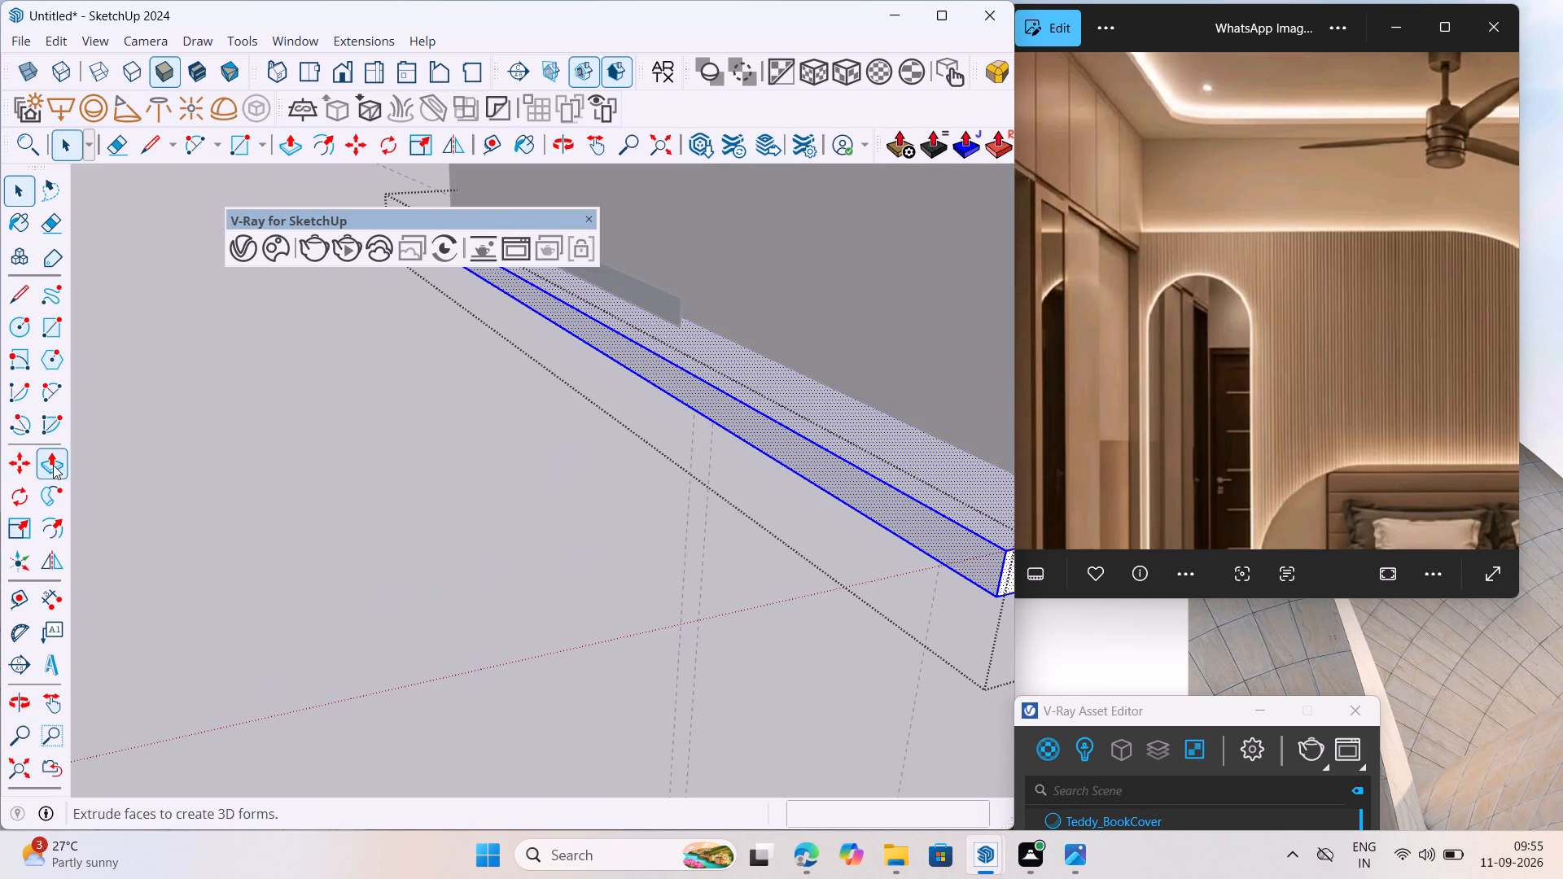
pyautogui.click(53, 465)
pyautogui.click(833, 466)
pyautogui.scroll(-7, 480, 393)
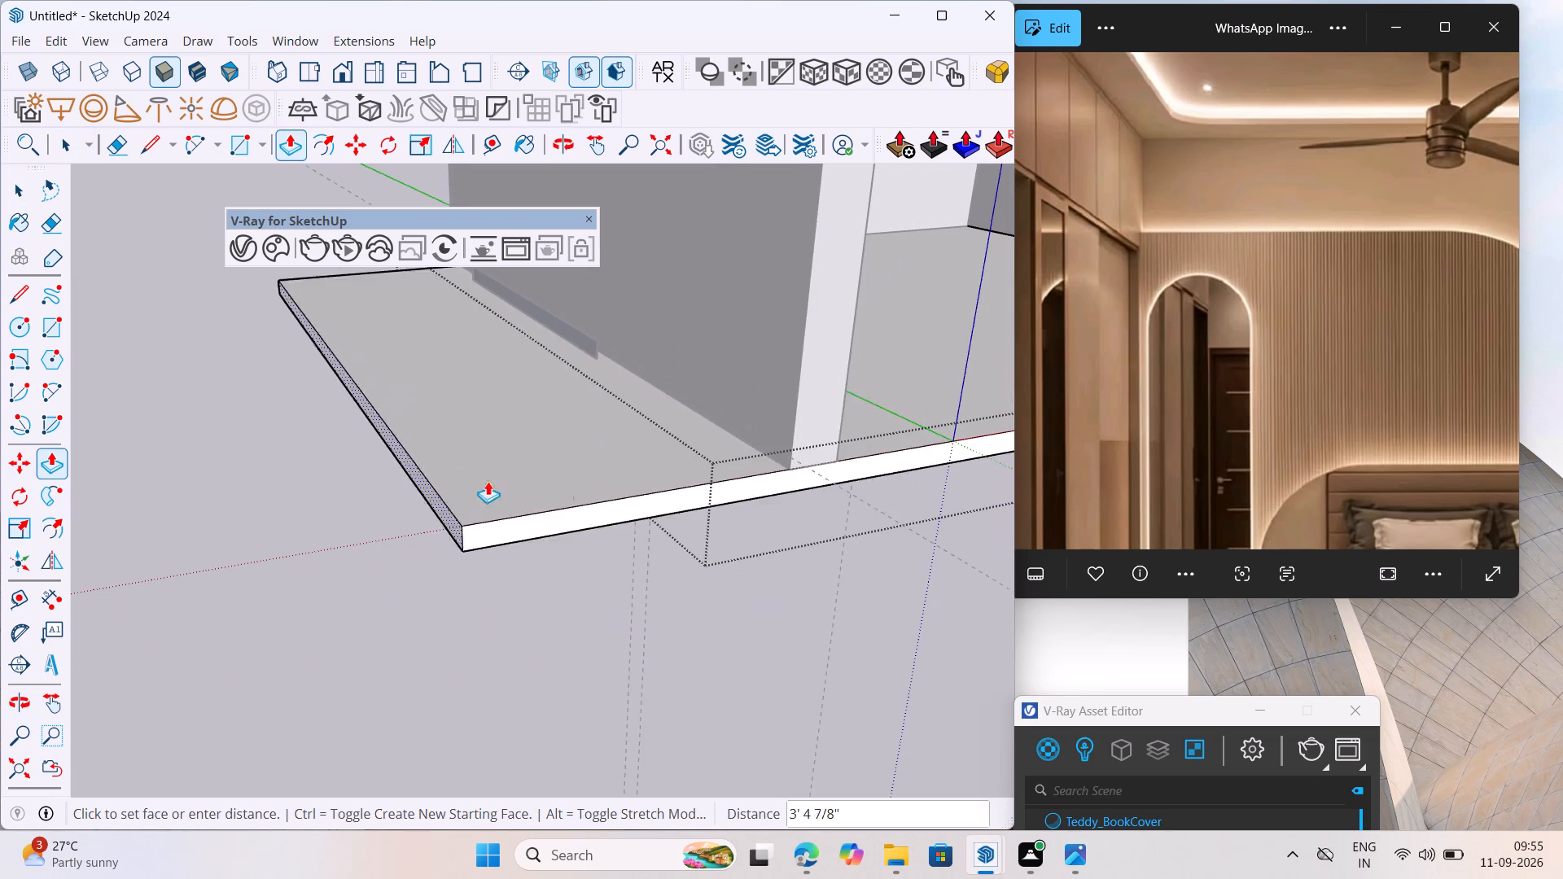
pyautogui.click(800, 465)
pyautogui.scroll(-8, 524, 477)
pyautogui.rightClick(475, 534)
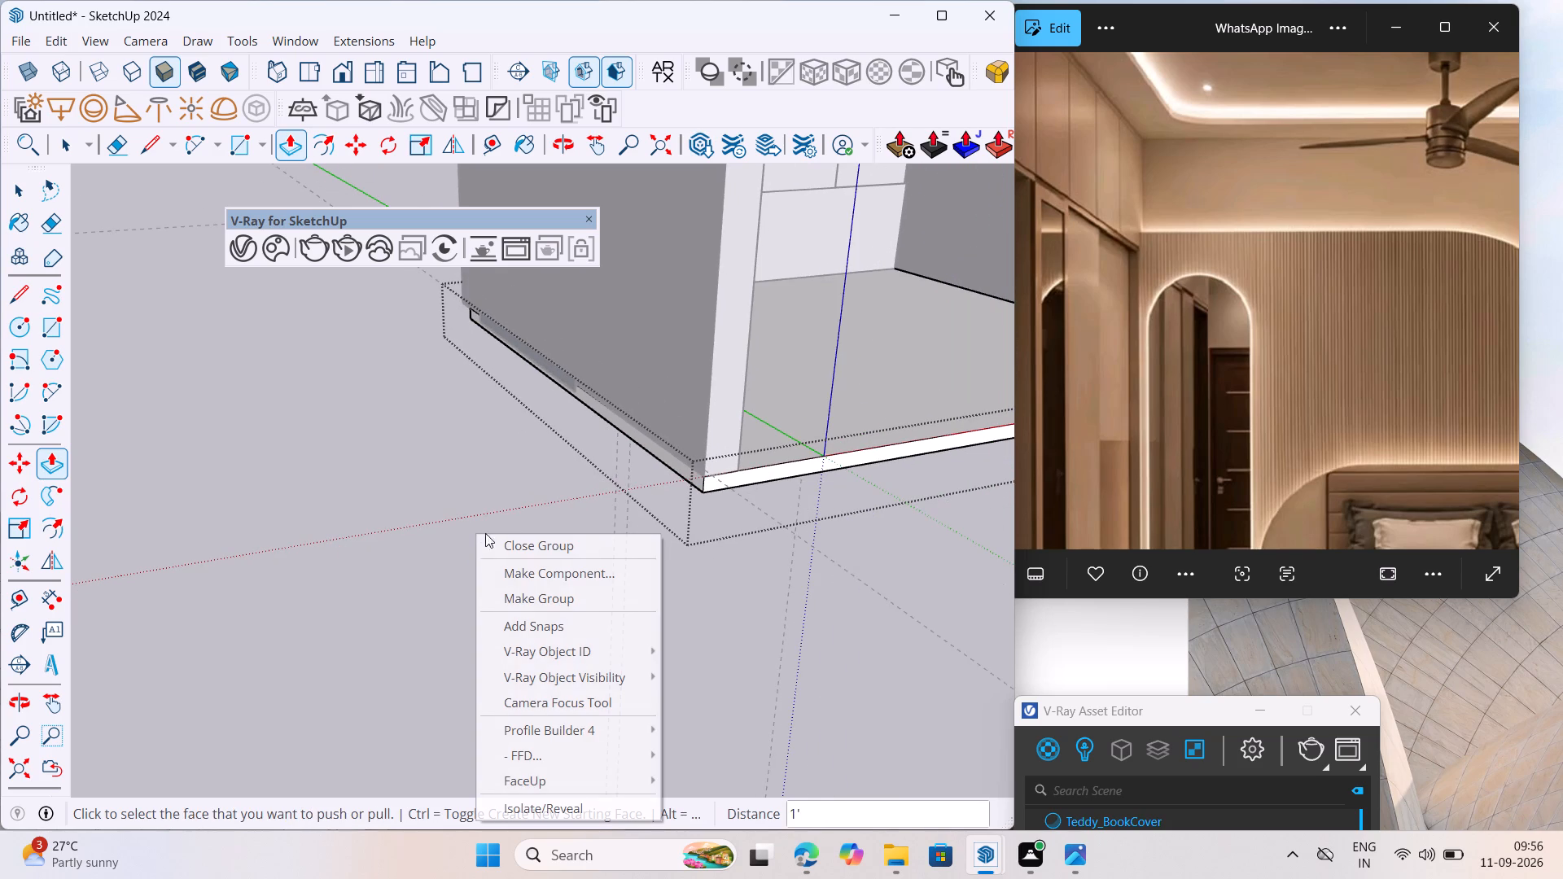
pyautogui.click(529, 546)
# Examine the shifted side wall and shortened floor edge in relation to the rest of the room.
pyautogui.moveTo(440, 546); pyautogui.dragTo(328, 549, button='middle')
pyautogui.scroll(-8, 274, 453)
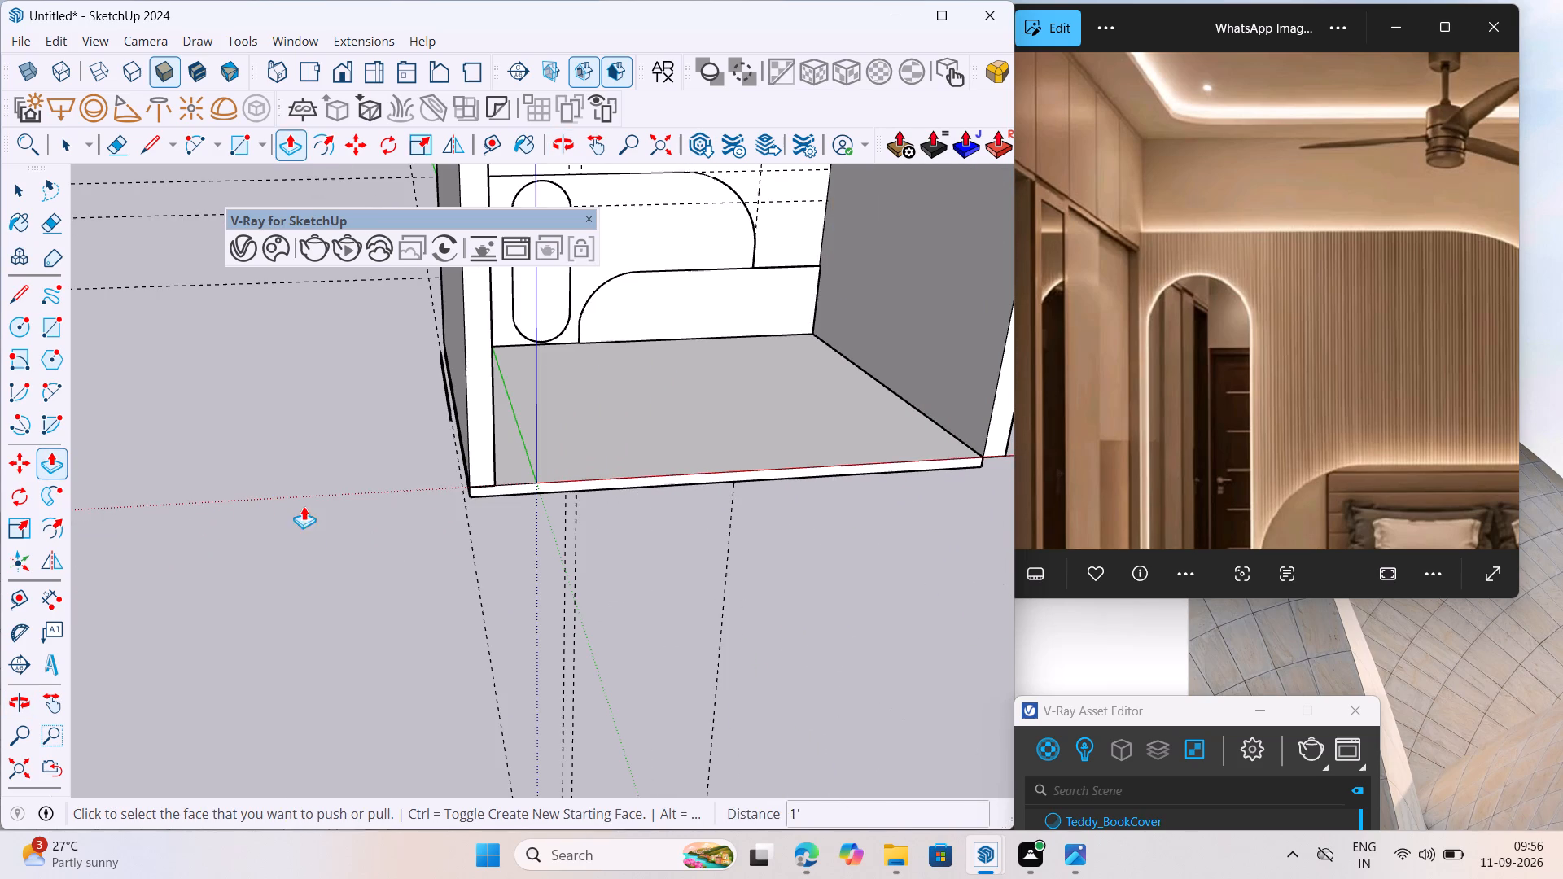
pyautogui.press('space')
pyautogui.rightClick(309, 502)
pyautogui.moveTo(357, 419); pyautogui.dragTo(365, 426)
pyautogui.moveTo(430, 436); pyautogui.dragTo(308, 492, button='middle')
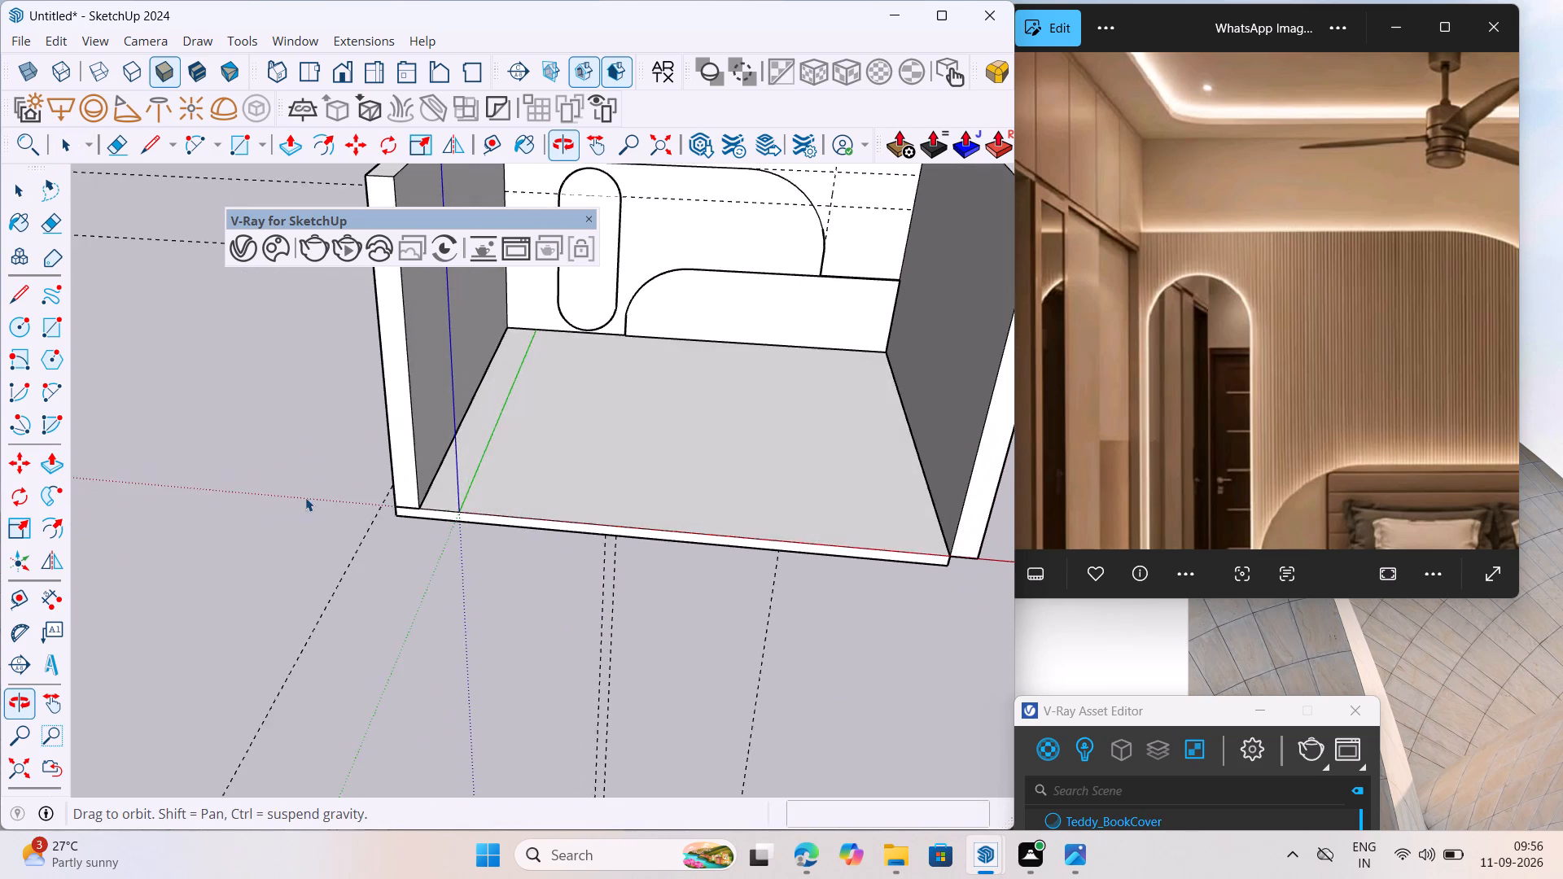
pyautogui.scroll(-8, 365, 473)
pyautogui.moveTo(473, 505); pyautogui.dragTo(470, 438, button='middle')
pyautogui.scroll(7, 486, 308)
pyautogui.scroll(-6, 483, 628)
pyautogui.moveTo(478, 684); pyautogui.dragTo(475, 676, button='middle')
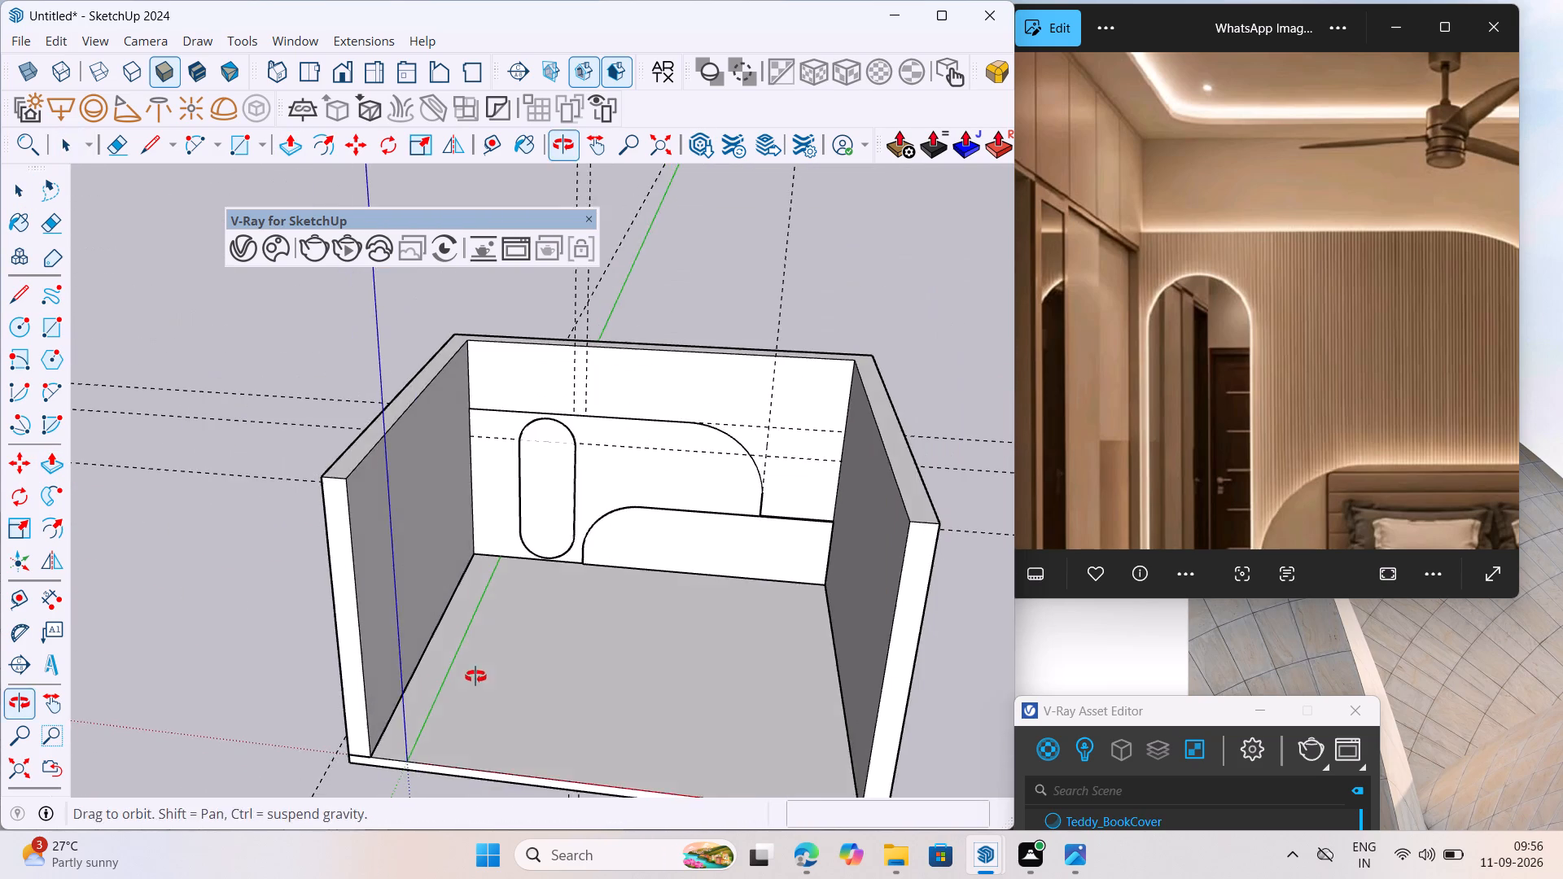
pyautogui.moveTo(475, 676); pyautogui.dragTo(462, 666, button='middle')
pyautogui.scroll(6, 420, 584)
pyautogui.scroll(-5, 444, 547)
pyautogui.moveTo(444, 552); pyautogui.dragTo(355, 580, button='middle')
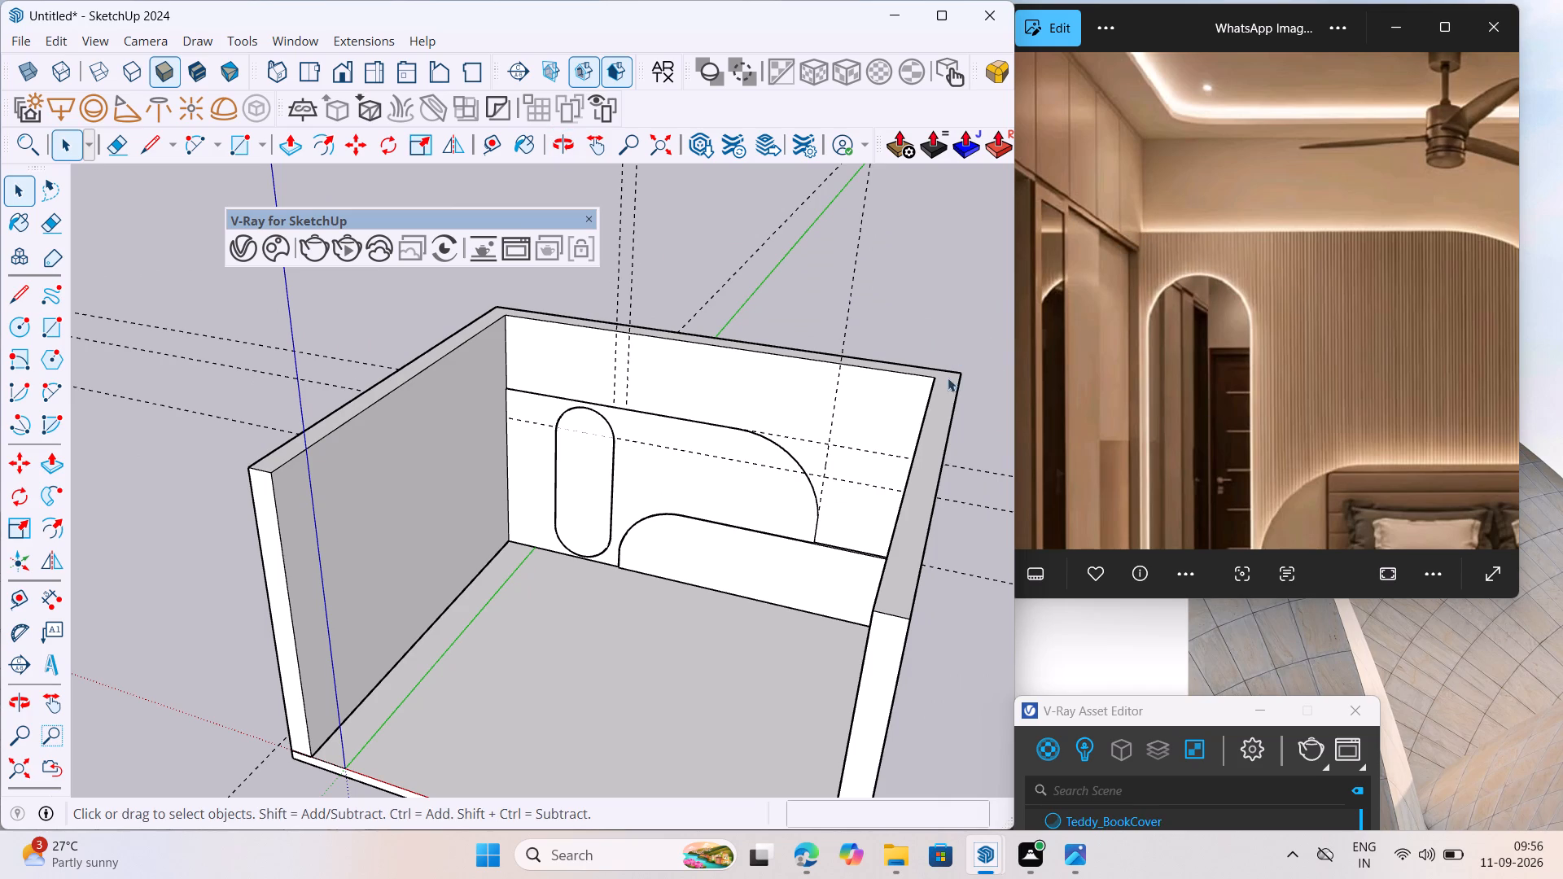
# Unhide the hidden wardrobe frame.
pyautogui.click(51, 42)
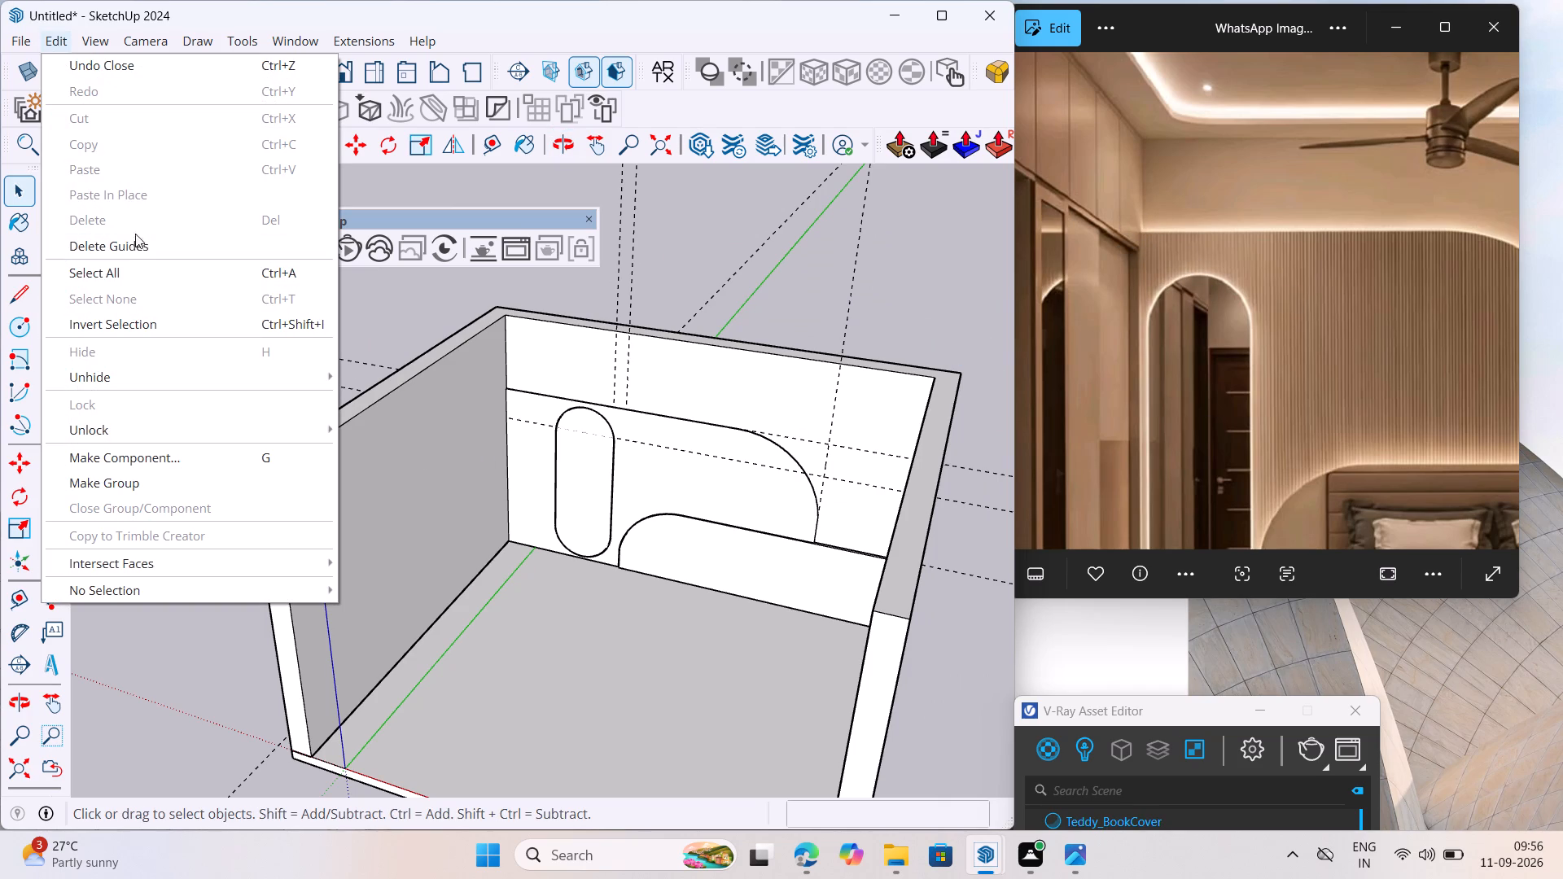
pyautogui.click(160, 381)
pyautogui.click(431, 439)
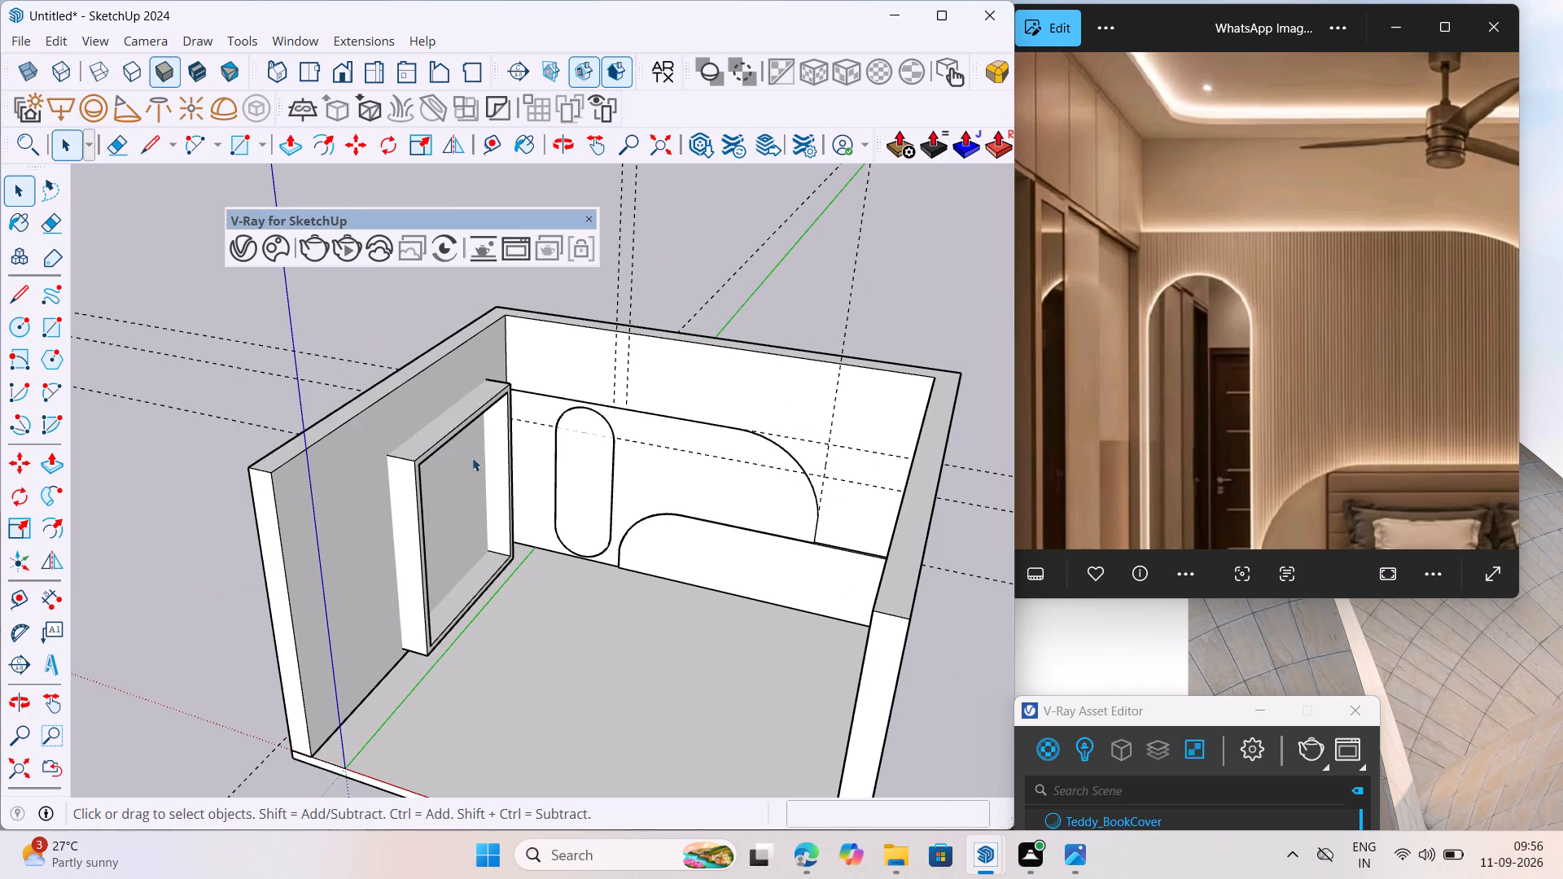
# Move the whole wardrobe frame about 1 foot along the red axis, out of the side wall until its back meets the wall face.
pyautogui.scroll(-6, 467, 468)
pyautogui.moveTo(484, 561); pyautogui.dragTo(444, 559, button='middle')
pyautogui.scroll(15, 441, 560)
pyautogui.click(419, 554)
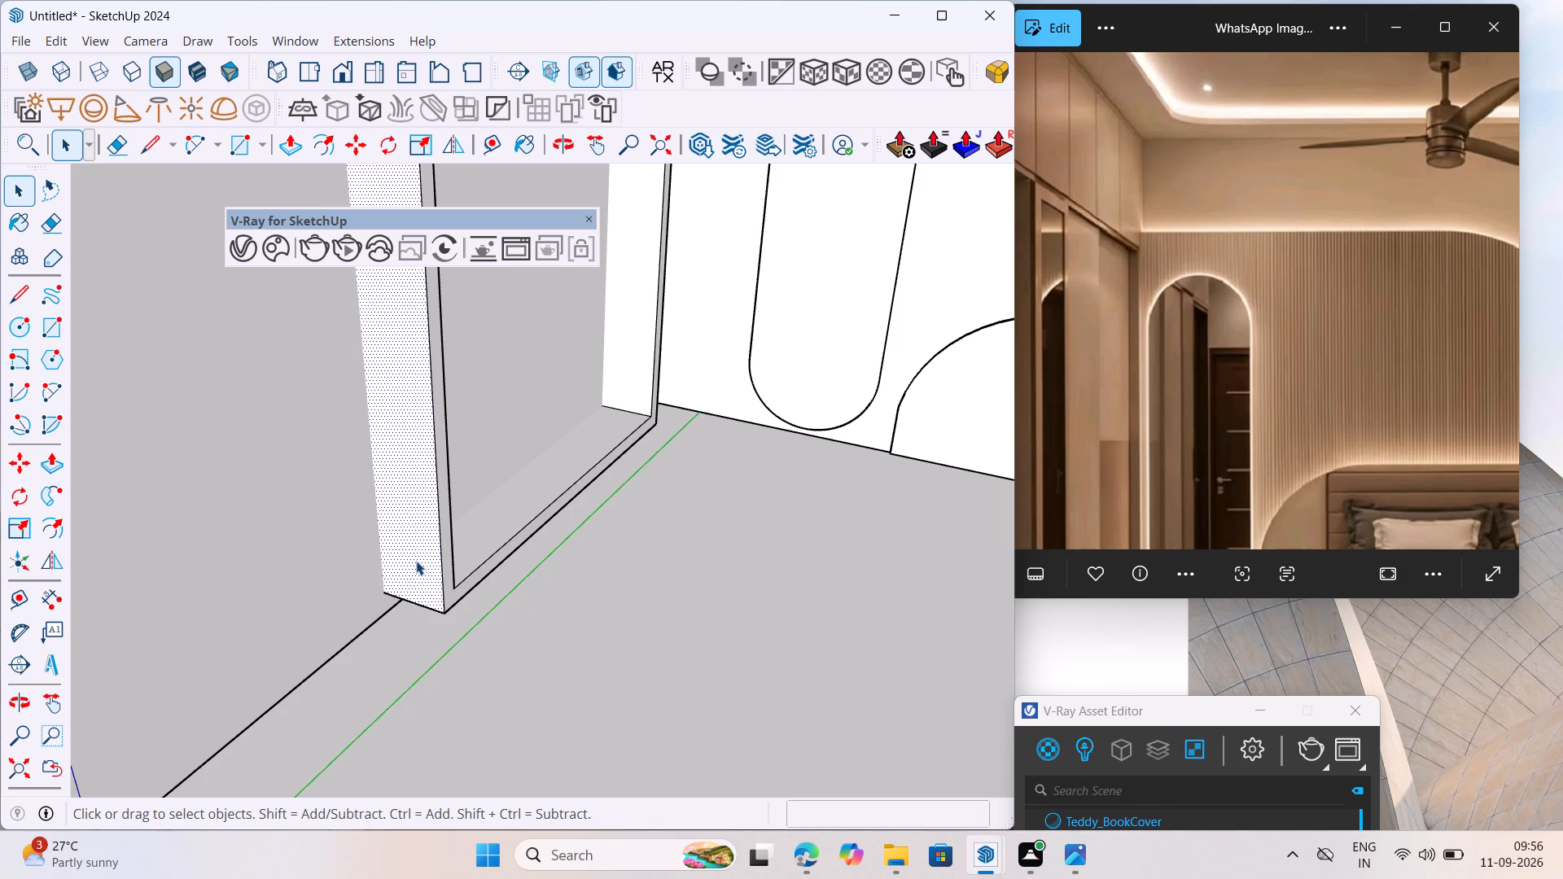
pyautogui.tripleClick(416, 561)
pyautogui.click(25, 467)
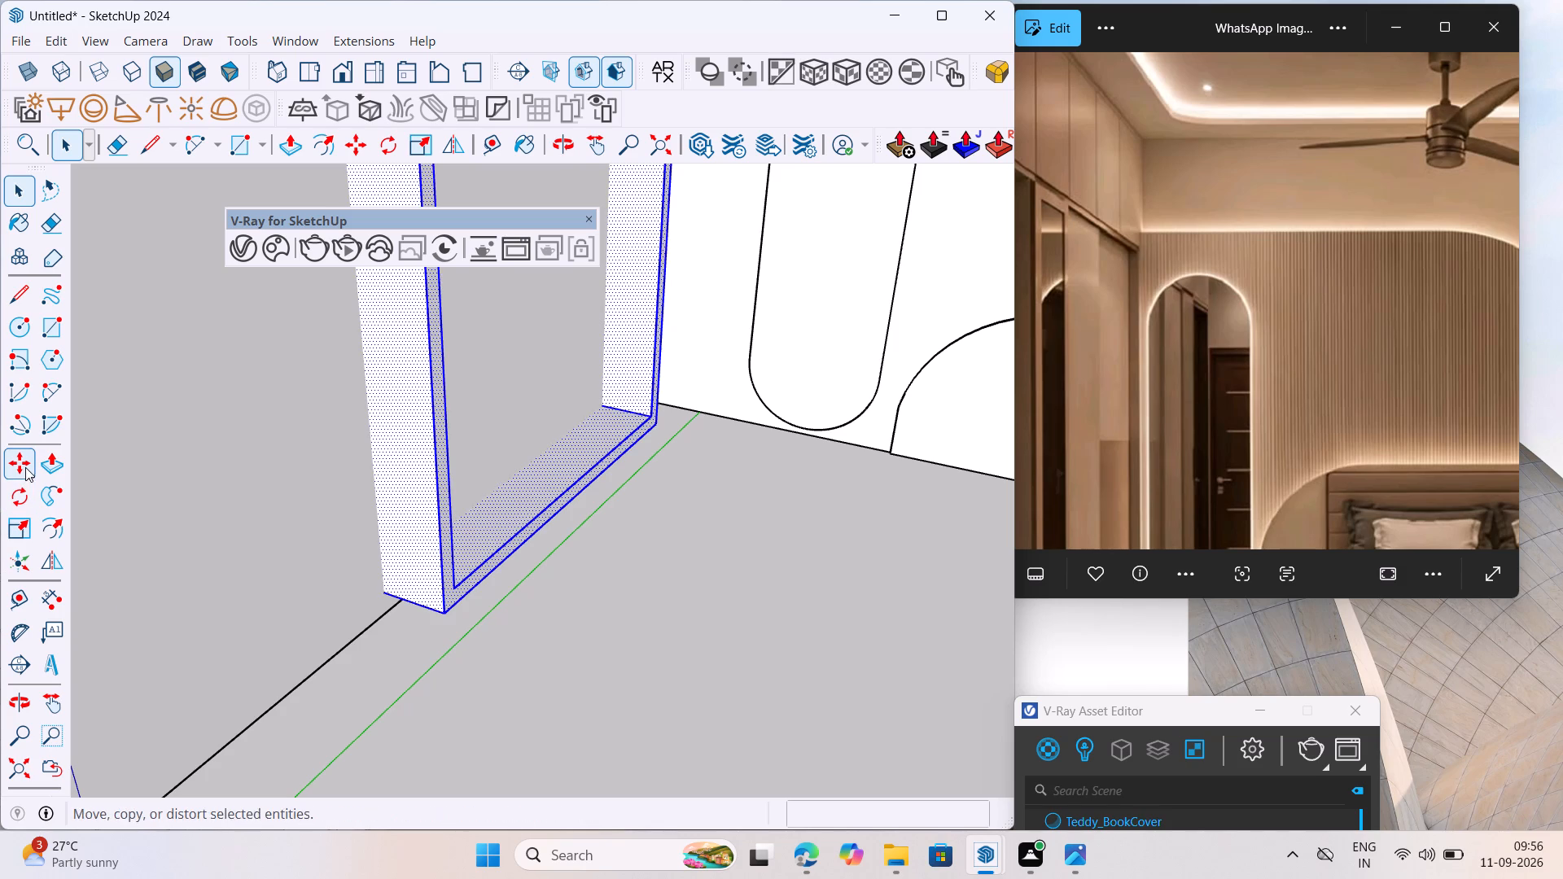
pyautogui.scroll(3, 305, 567)
pyautogui.click(414, 601)
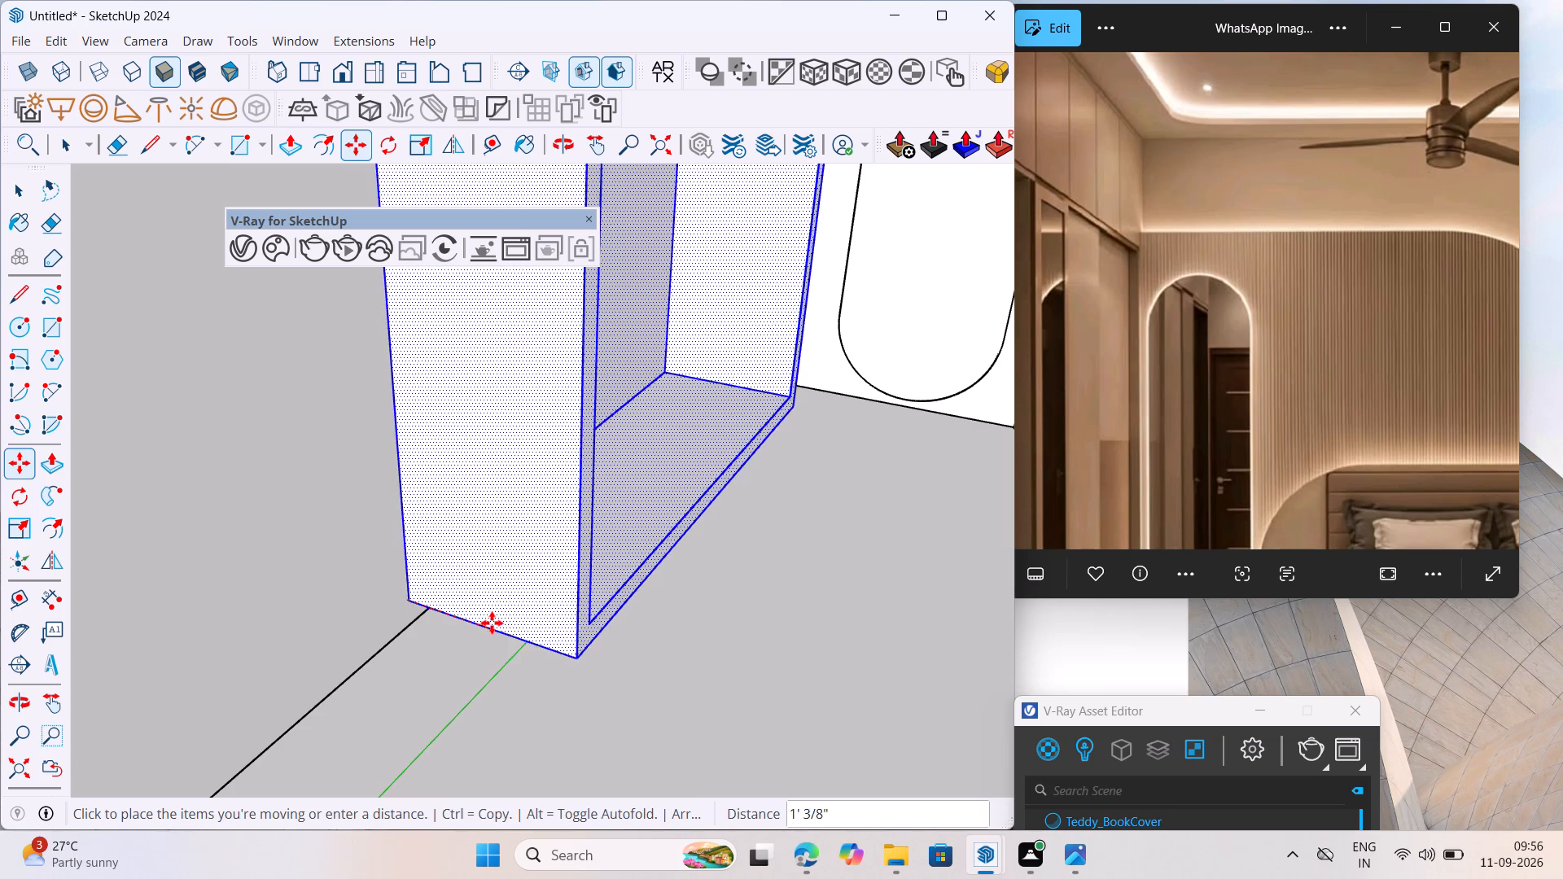
pyautogui.scroll(-6, 492, 623)
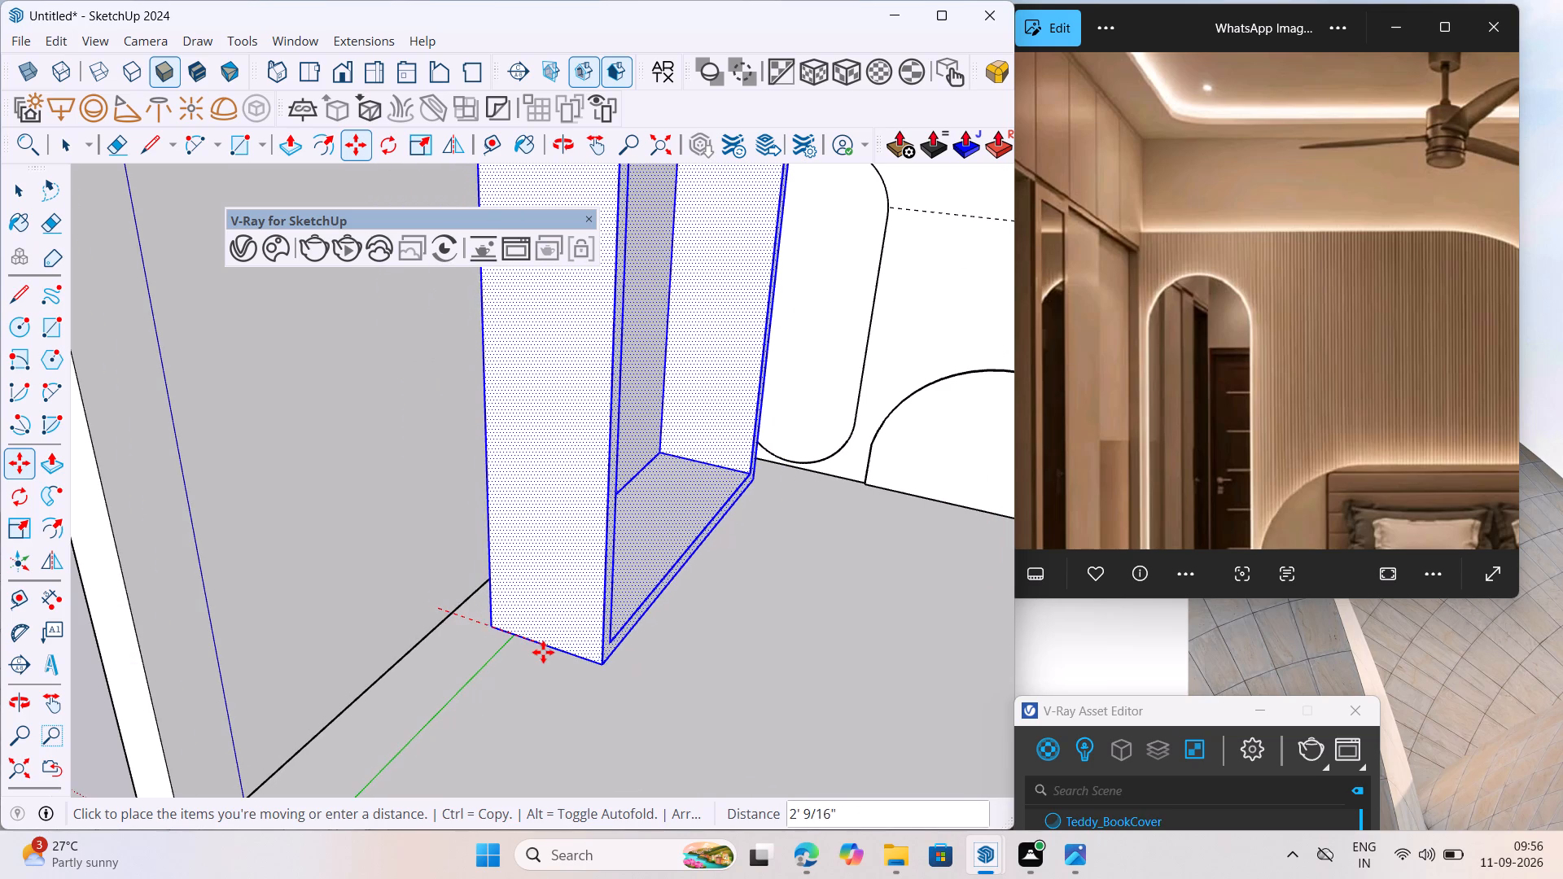
pyautogui.press('Right')
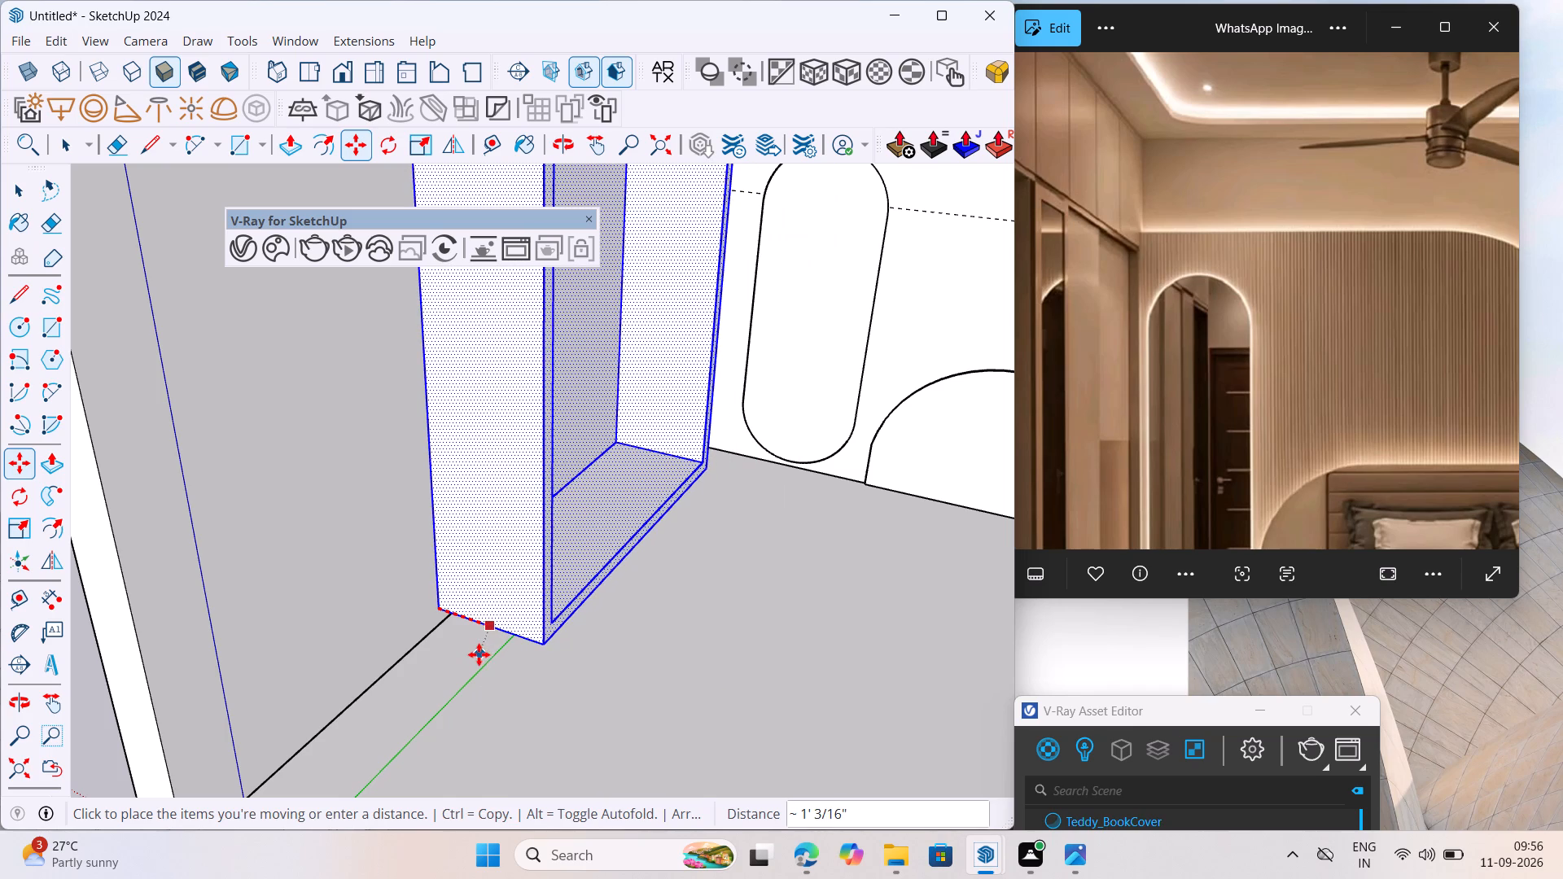
pyautogui.click(479, 654)
pyautogui.scroll(-15, 294, 614)
pyautogui.press('space')
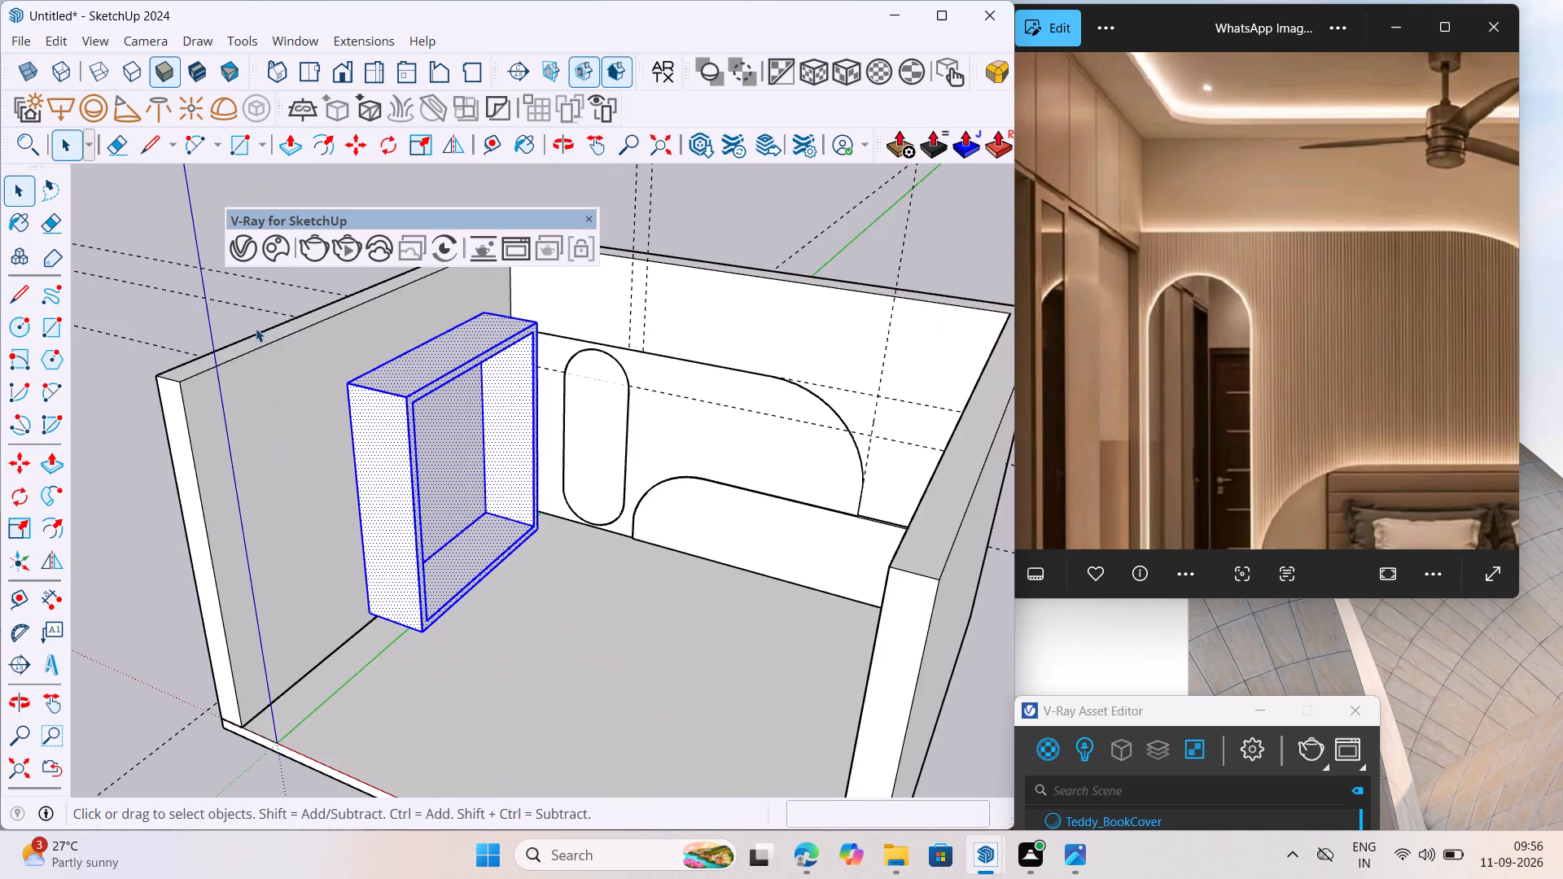
pyautogui.click(227, 292)
# Examine the wardrobe frame's position and its gap to the back wall, comparing it with the wardrobe corner in the reference image.
pyautogui.scroll(-7, 405, 386)
pyautogui.scroll(1, 513, 467)
pyautogui.moveTo(513, 467); pyautogui.dragTo(773, 331, button='middle')
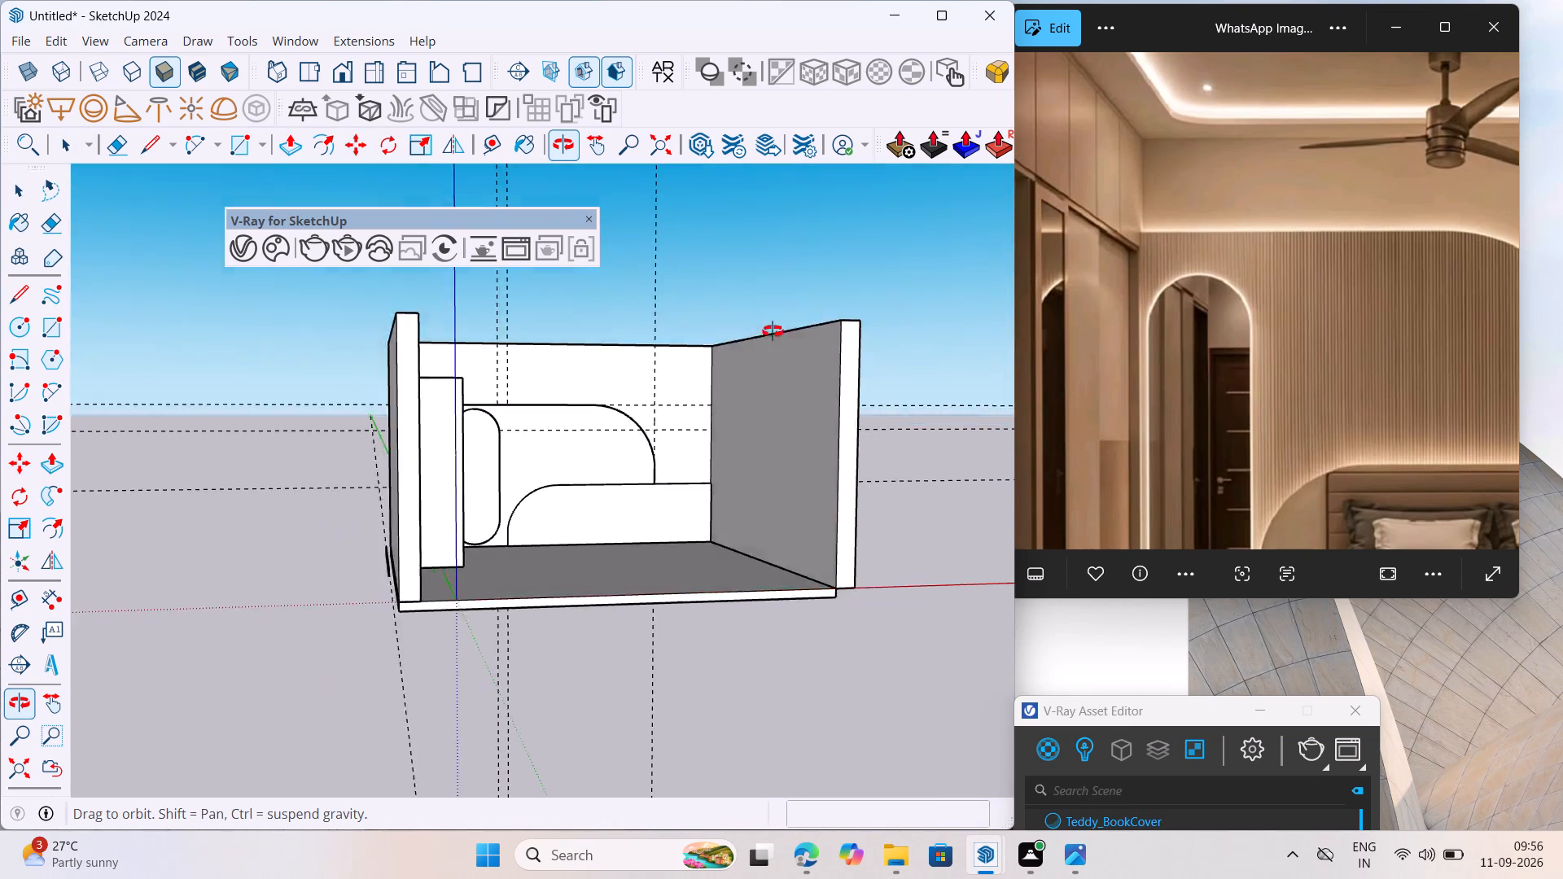
pyautogui.moveTo(773, 331); pyautogui.dragTo(514, 464, button='middle')
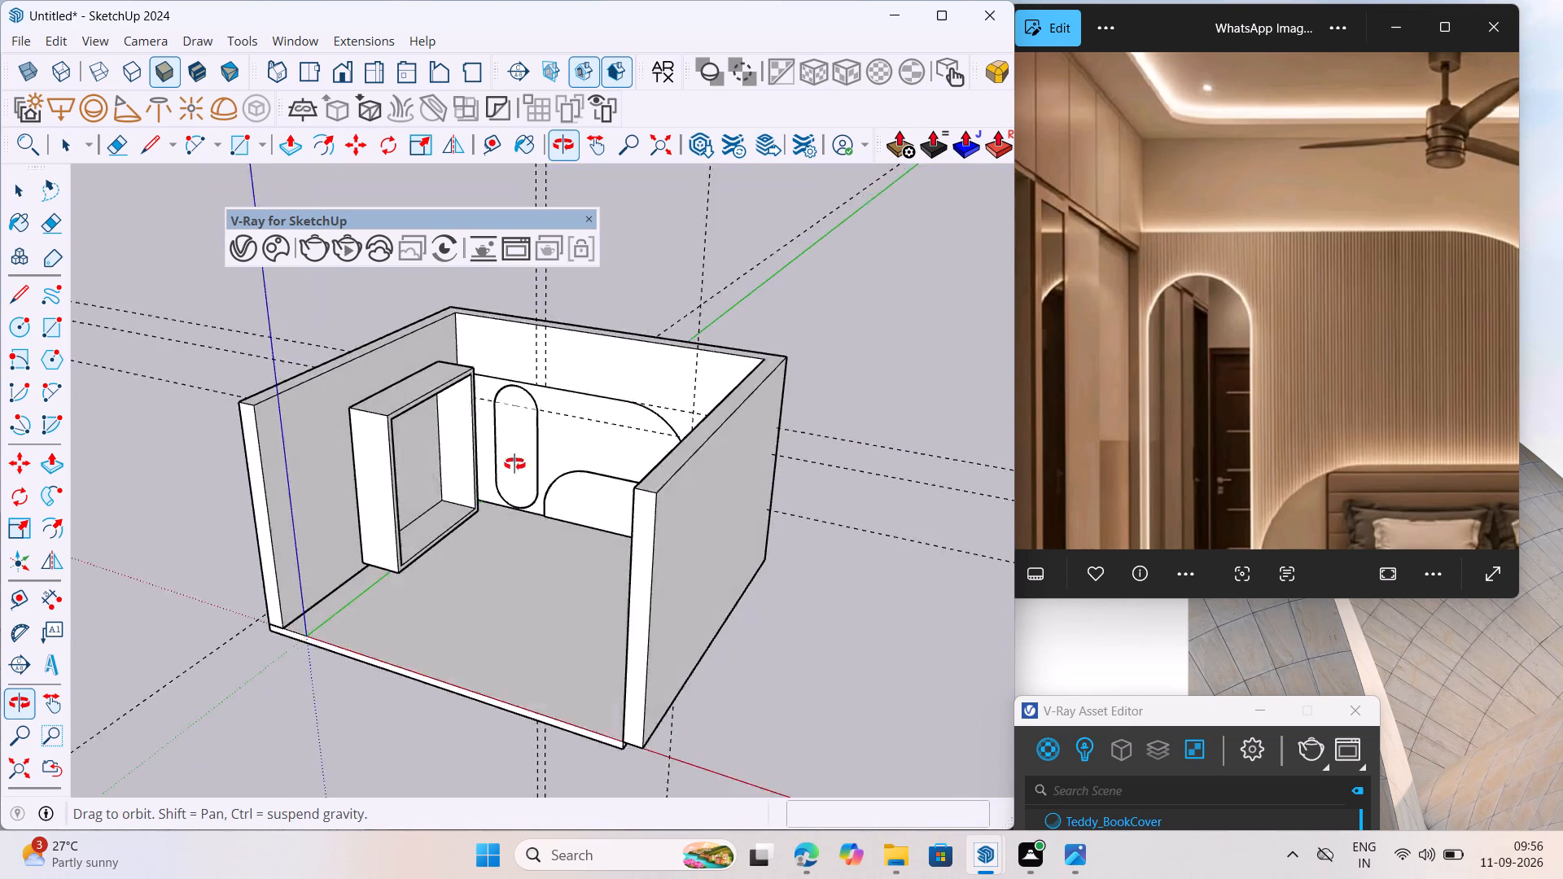
pyautogui.moveTo(514, 464); pyautogui.dragTo(374, 535, button='middle')
pyautogui.scroll(-1, 374, 535)
pyautogui.scroll(6, 475, 340)
pyautogui.moveTo(497, 457); pyautogui.dragTo(277, 516, button='middle')
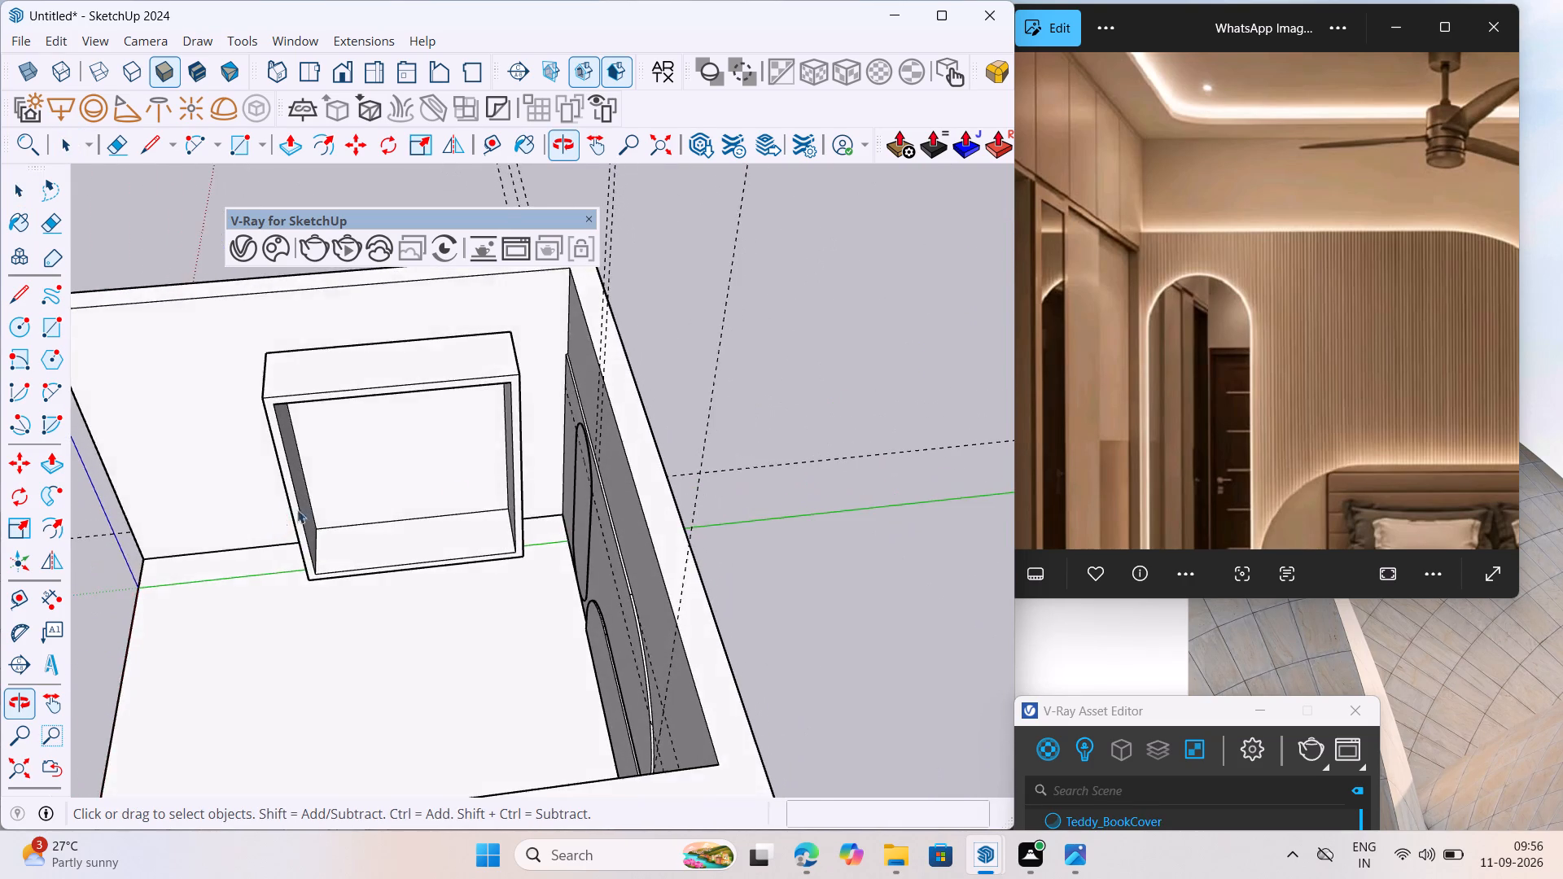
pyautogui.scroll(6, 444, 483)
pyautogui.scroll(14, 1101, 233)
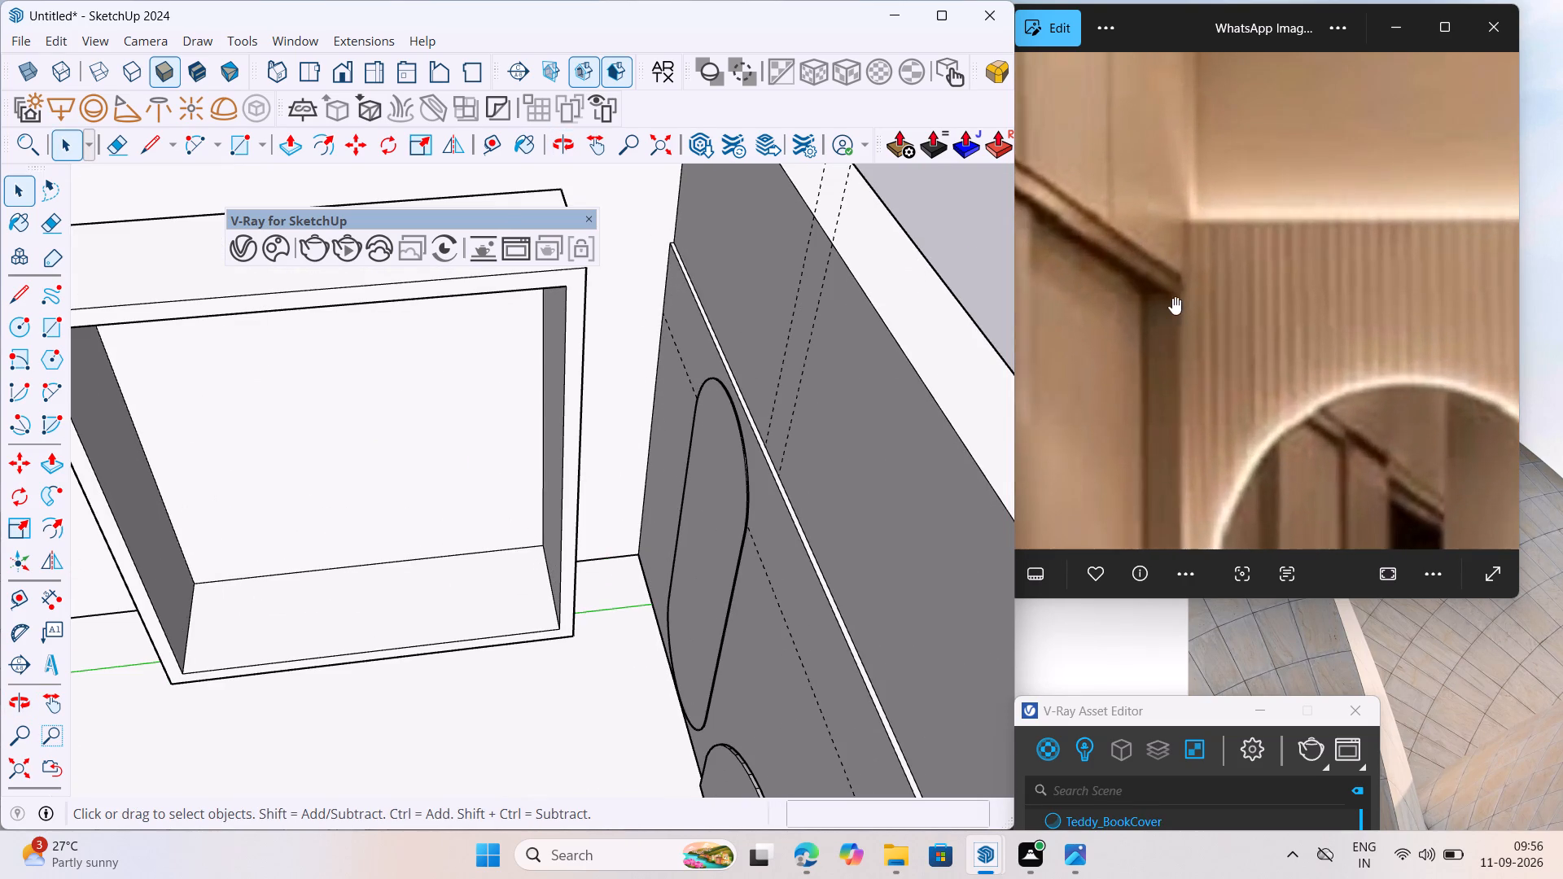
pyautogui.scroll(-13, 1179, 199)
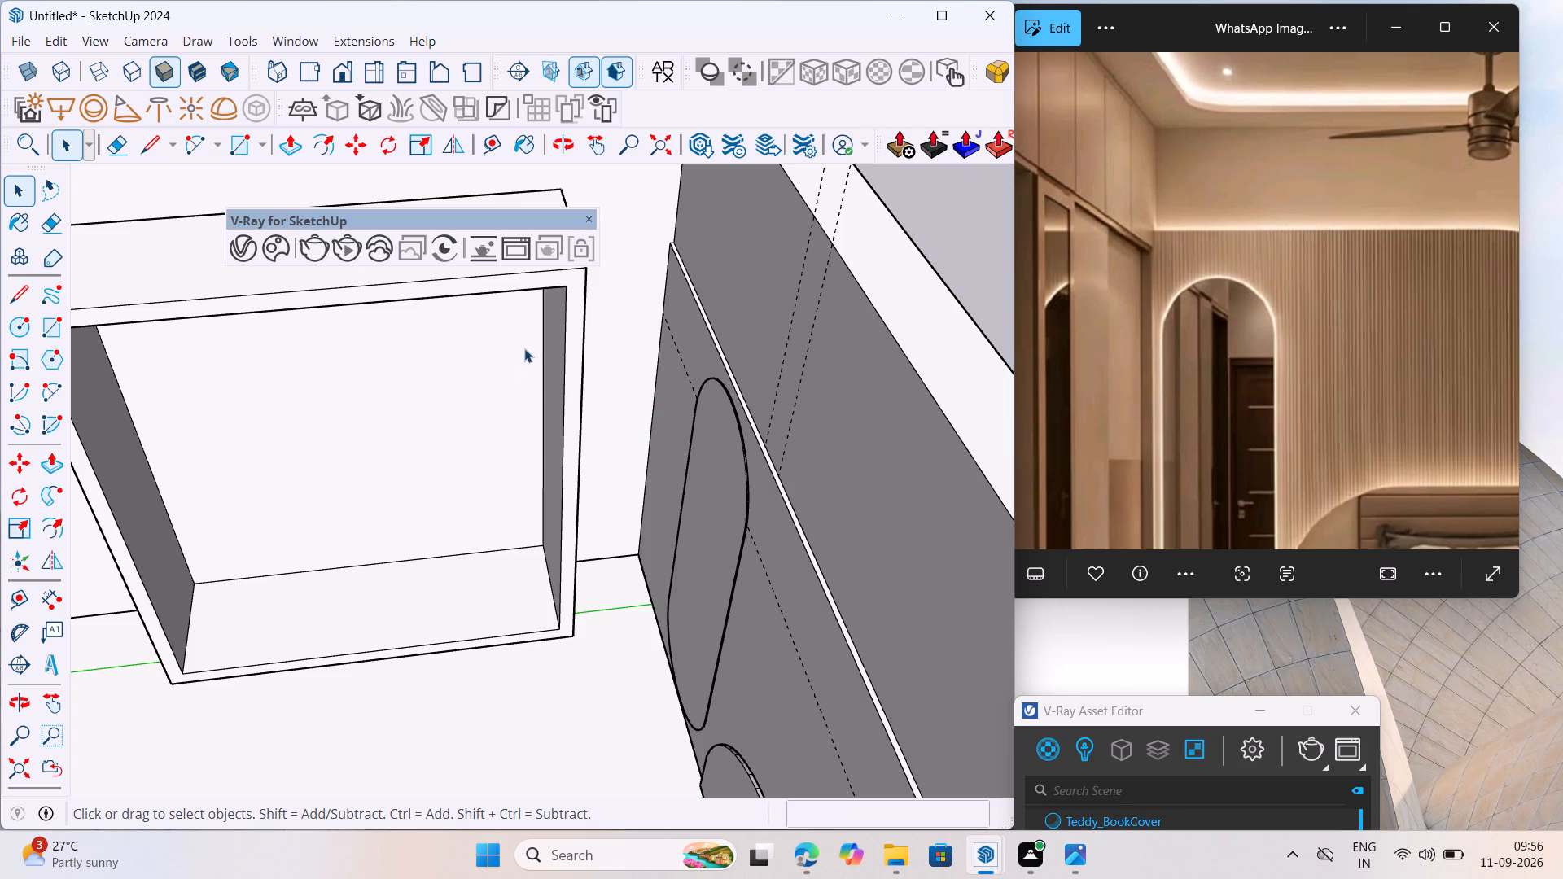
pyautogui.scroll(-6, 558, 394)
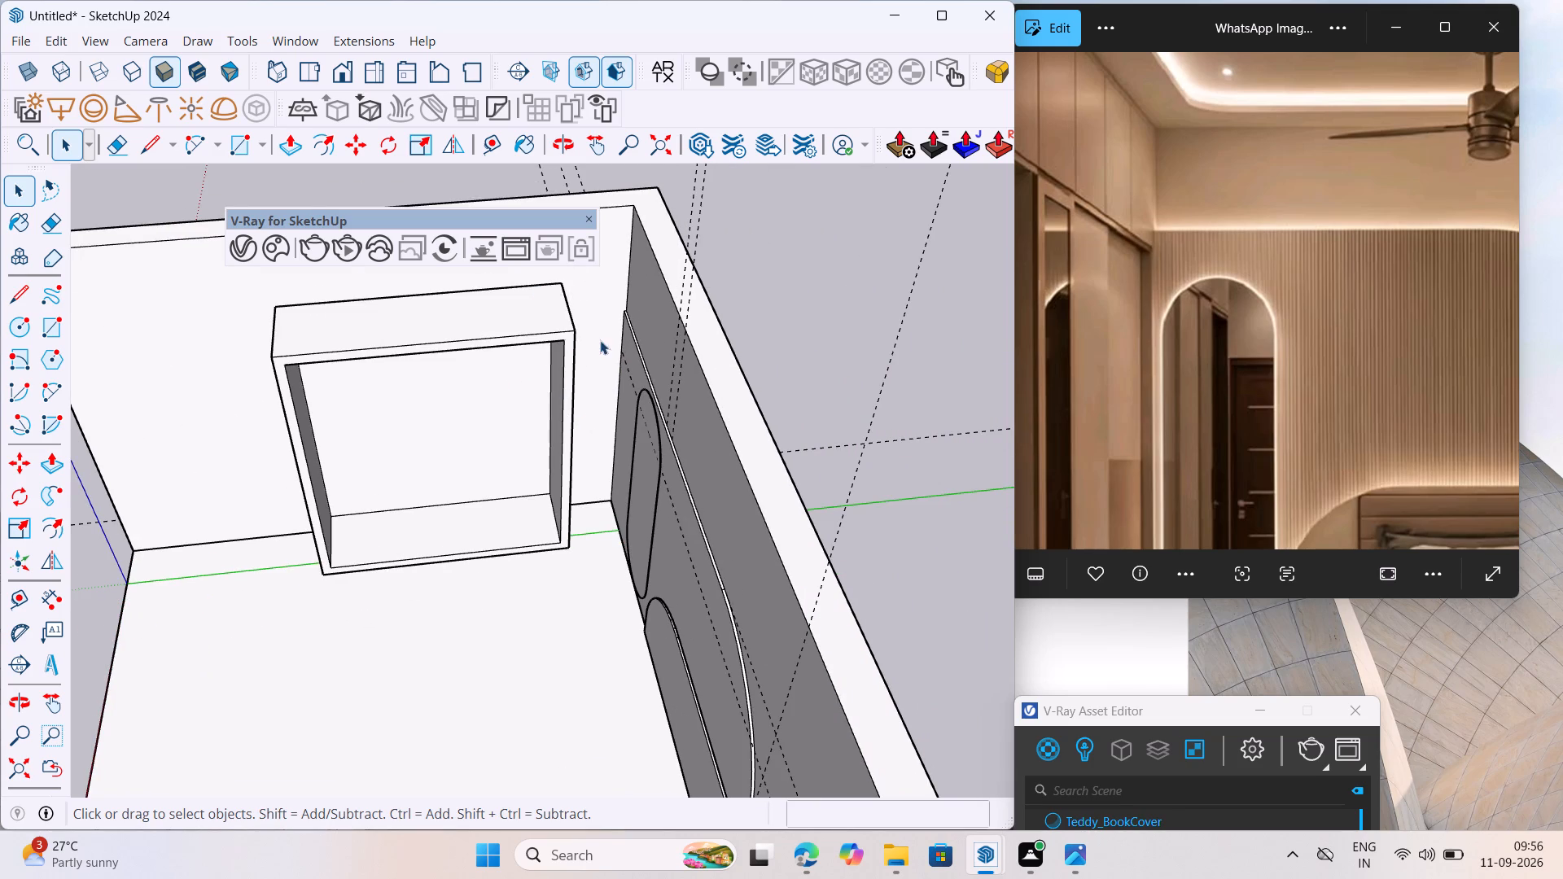
# Extend the wardrobe frame's outer side face about 1 foot 7 3/4 inches to meet the back wall with the arched panels.
pyautogui.scroll(-5, 601, 348)
pyautogui.moveTo(613, 431); pyautogui.dragTo(716, 391, button='middle')
pyautogui.scroll(14, 530, 407)
pyautogui.click(624, 452)
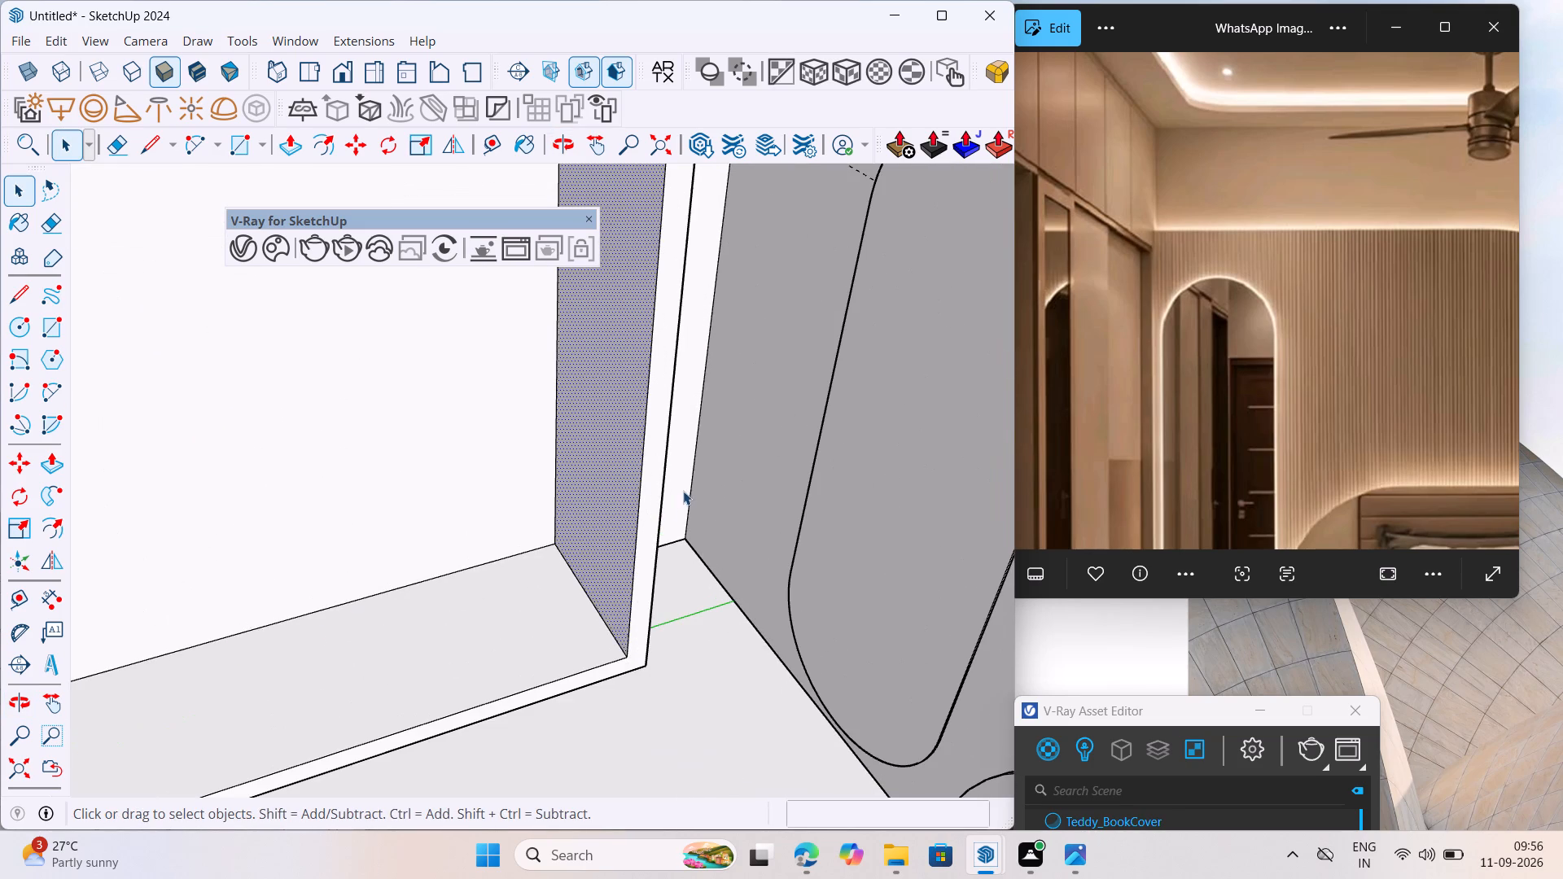
pyautogui.moveTo(684, 490); pyautogui.dragTo(503, 509, button='middle')
pyautogui.click(541, 492)
pyautogui.moveTo(562, 492); pyautogui.dragTo(532, 492, button='middle')
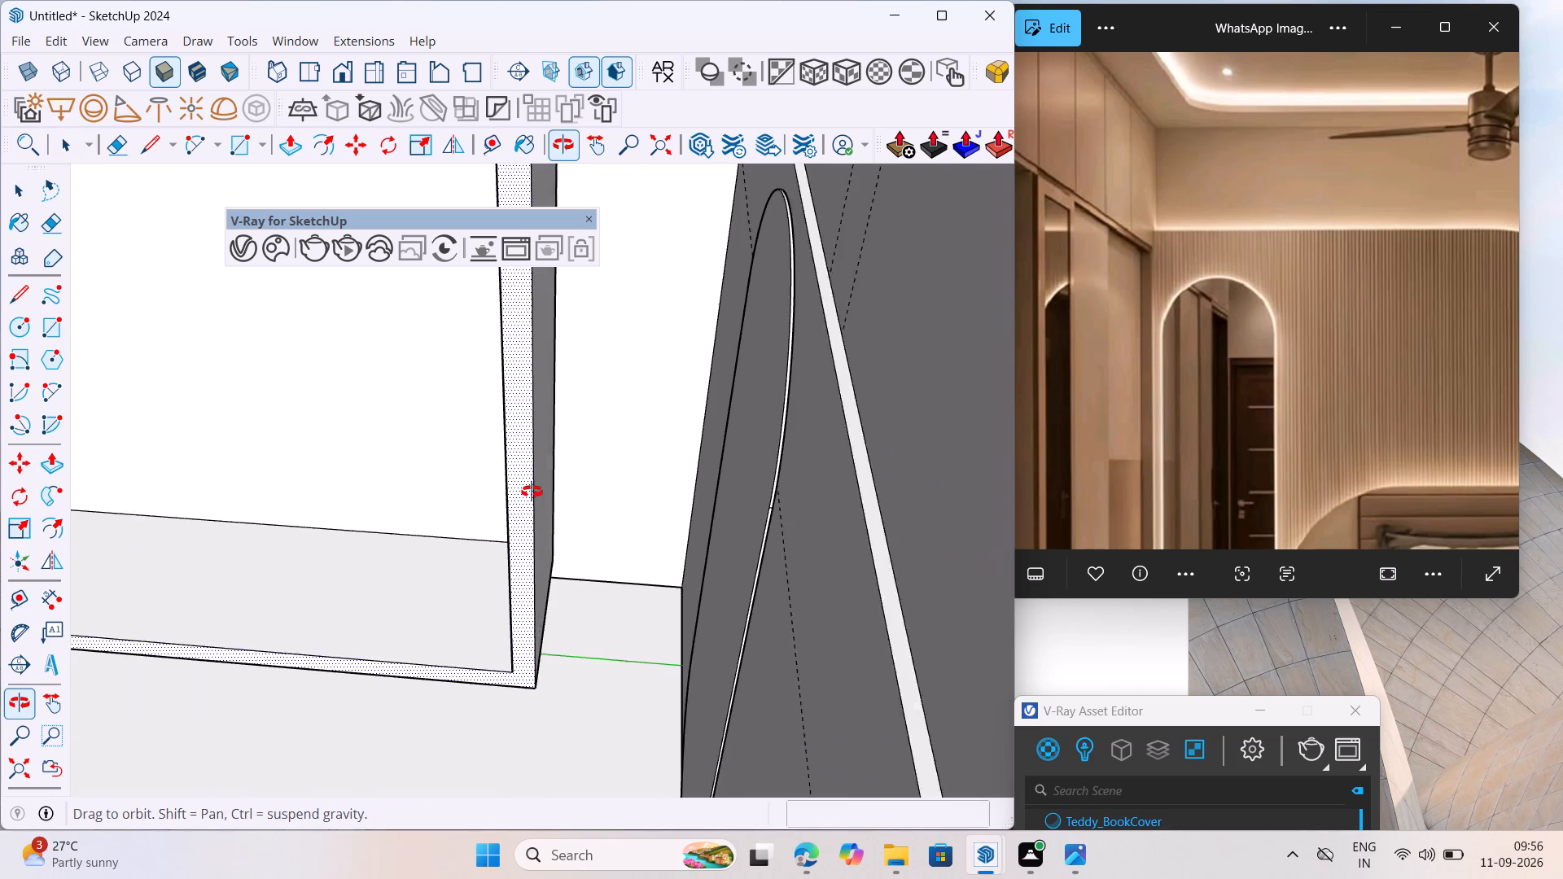
pyautogui.moveTo(532, 492); pyautogui.dragTo(533, 479, button='middle')
pyautogui.scroll(5, 533, 475)
pyautogui.click(555, 460)
pyautogui.click(50, 461)
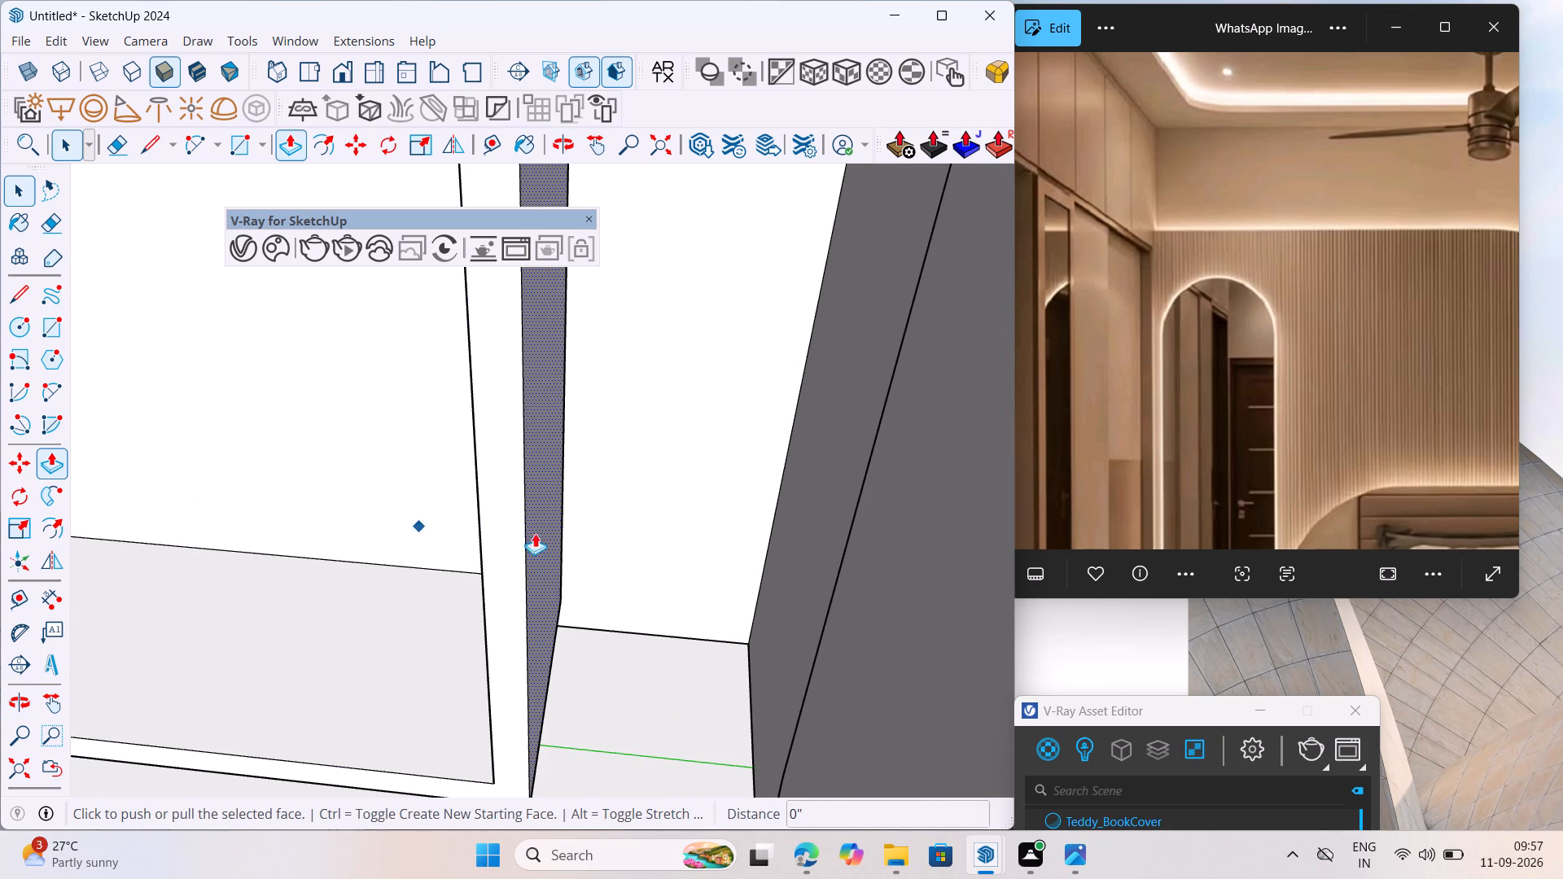
pyautogui.click(554, 475)
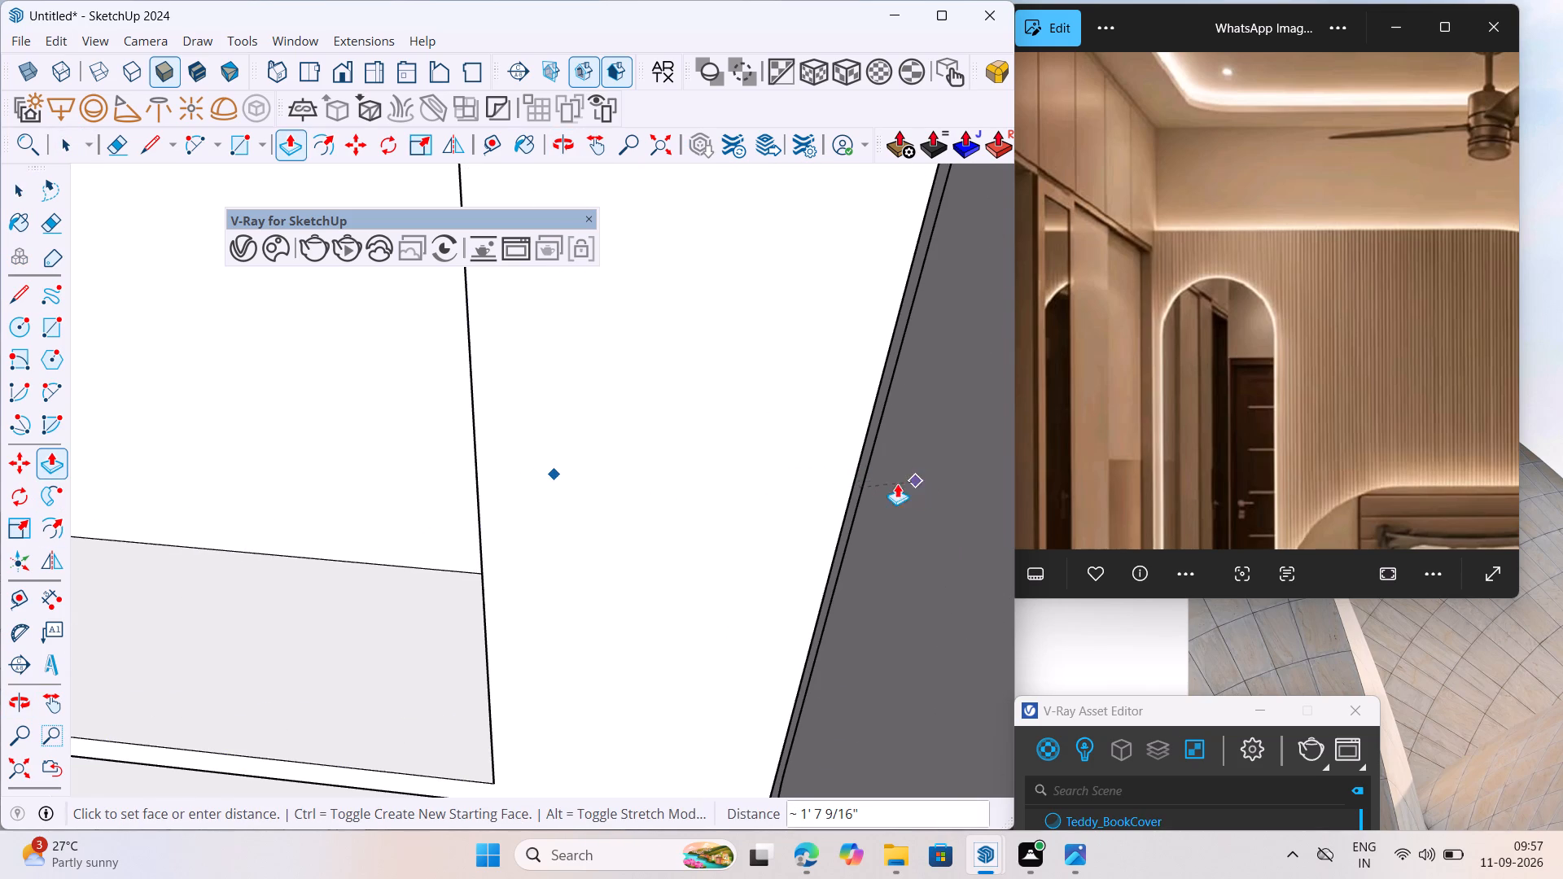
pyautogui.scroll(-7, 876, 448)
pyautogui.scroll(1, 897, 470)
pyautogui.scroll(-6, 904, 471)
pyautogui.moveTo(901, 497); pyautogui.dragTo(959, 485, button='middle')
pyautogui.scroll(2, 940, 480)
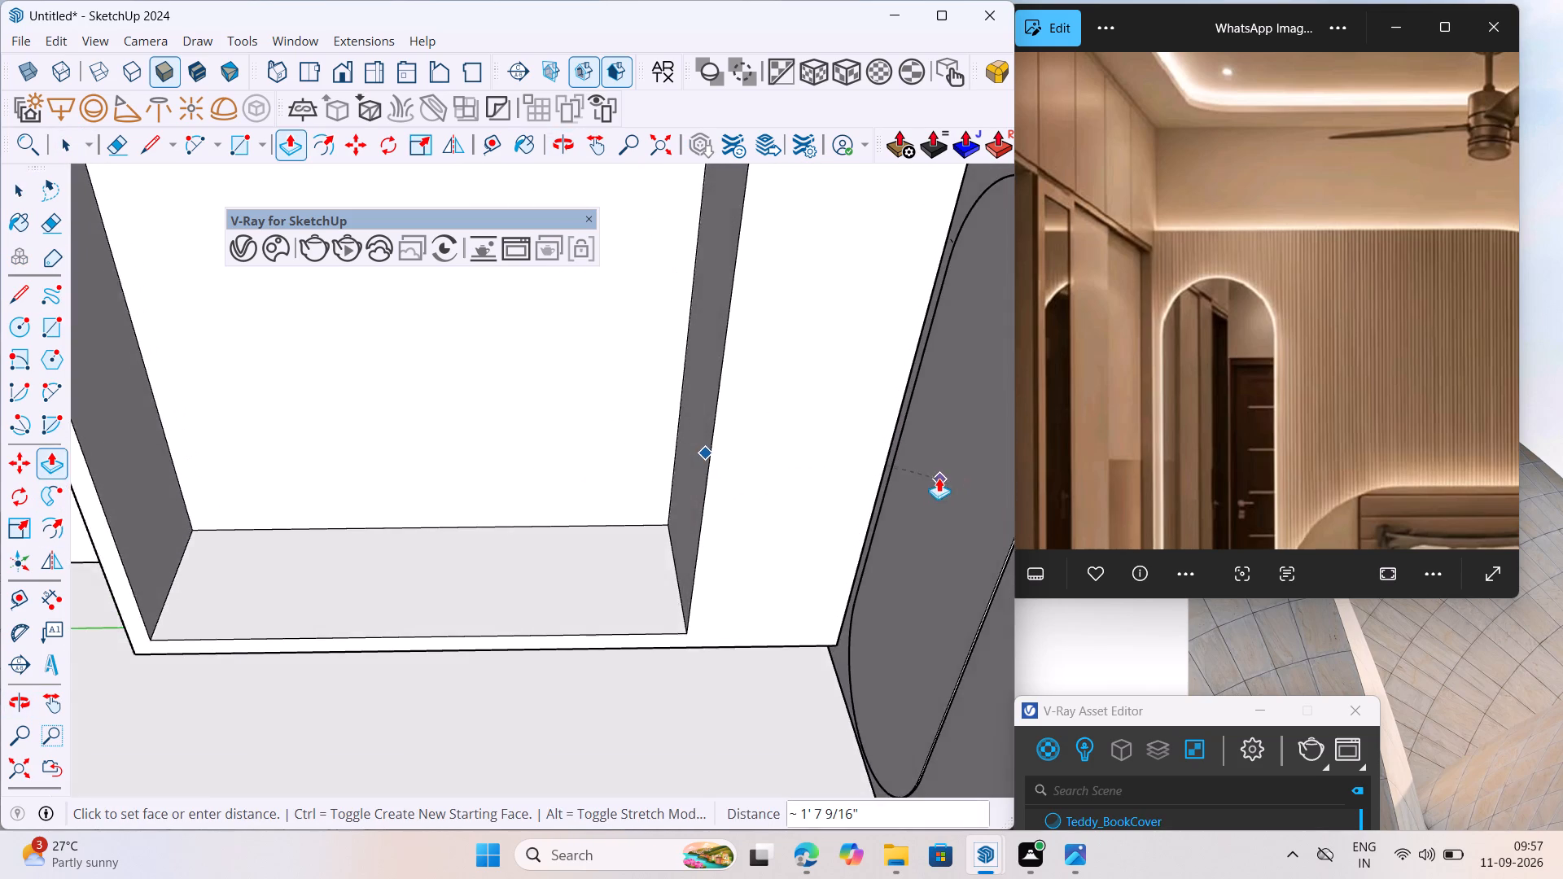
pyautogui.scroll(16, 939, 478)
pyautogui.scroll(6, 888, 340)
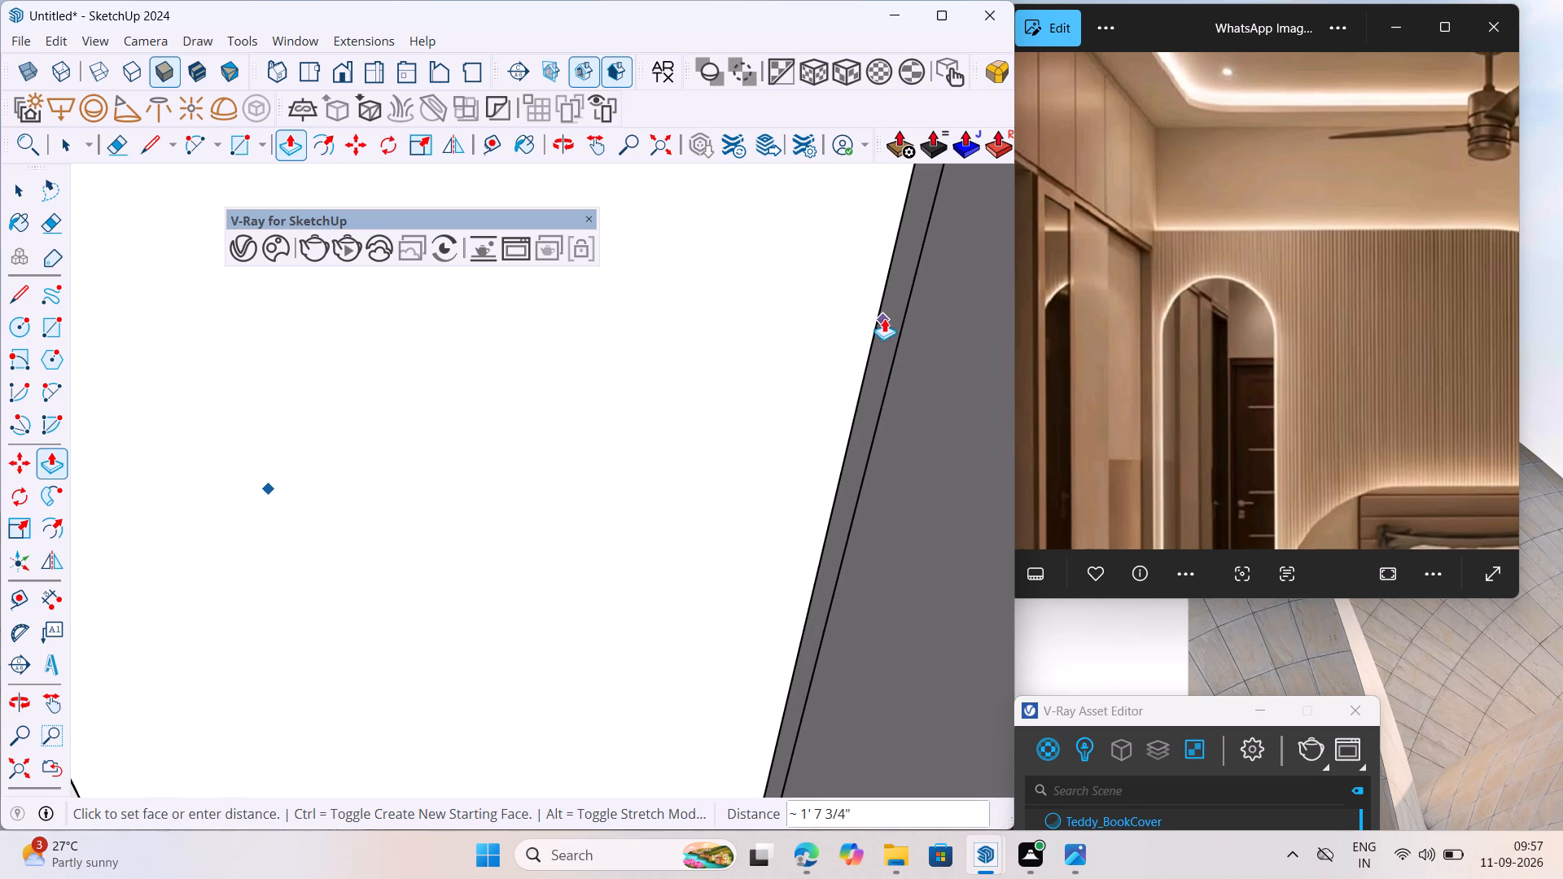
pyautogui.click(895, 309)
pyautogui.scroll(-20, 897, 323)
pyautogui.scroll(-5, 897, 323)
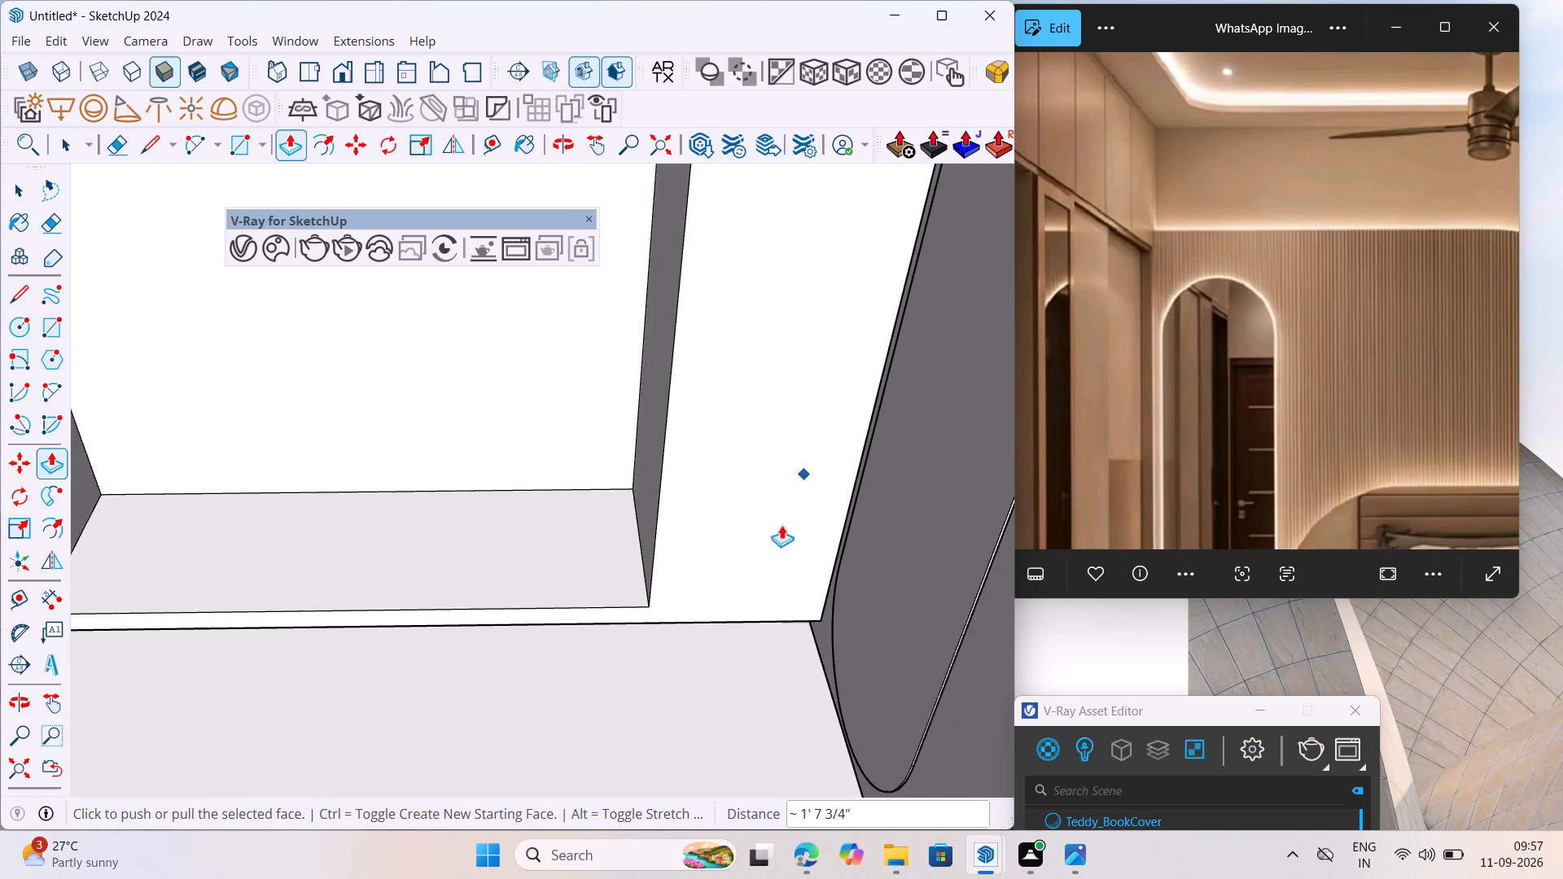
pyautogui.moveTo(781, 527); pyautogui.dragTo(843, 485, button='middle')
pyautogui.scroll(-8, 769, 576)
pyautogui.press('space')
# Push the inner side face of the thickened wardrobe panel about 1 foot 6 inches toward the back wall to widen the opening.
pyautogui.click(701, 435)
pyautogui.scroll(6, 719, 448)
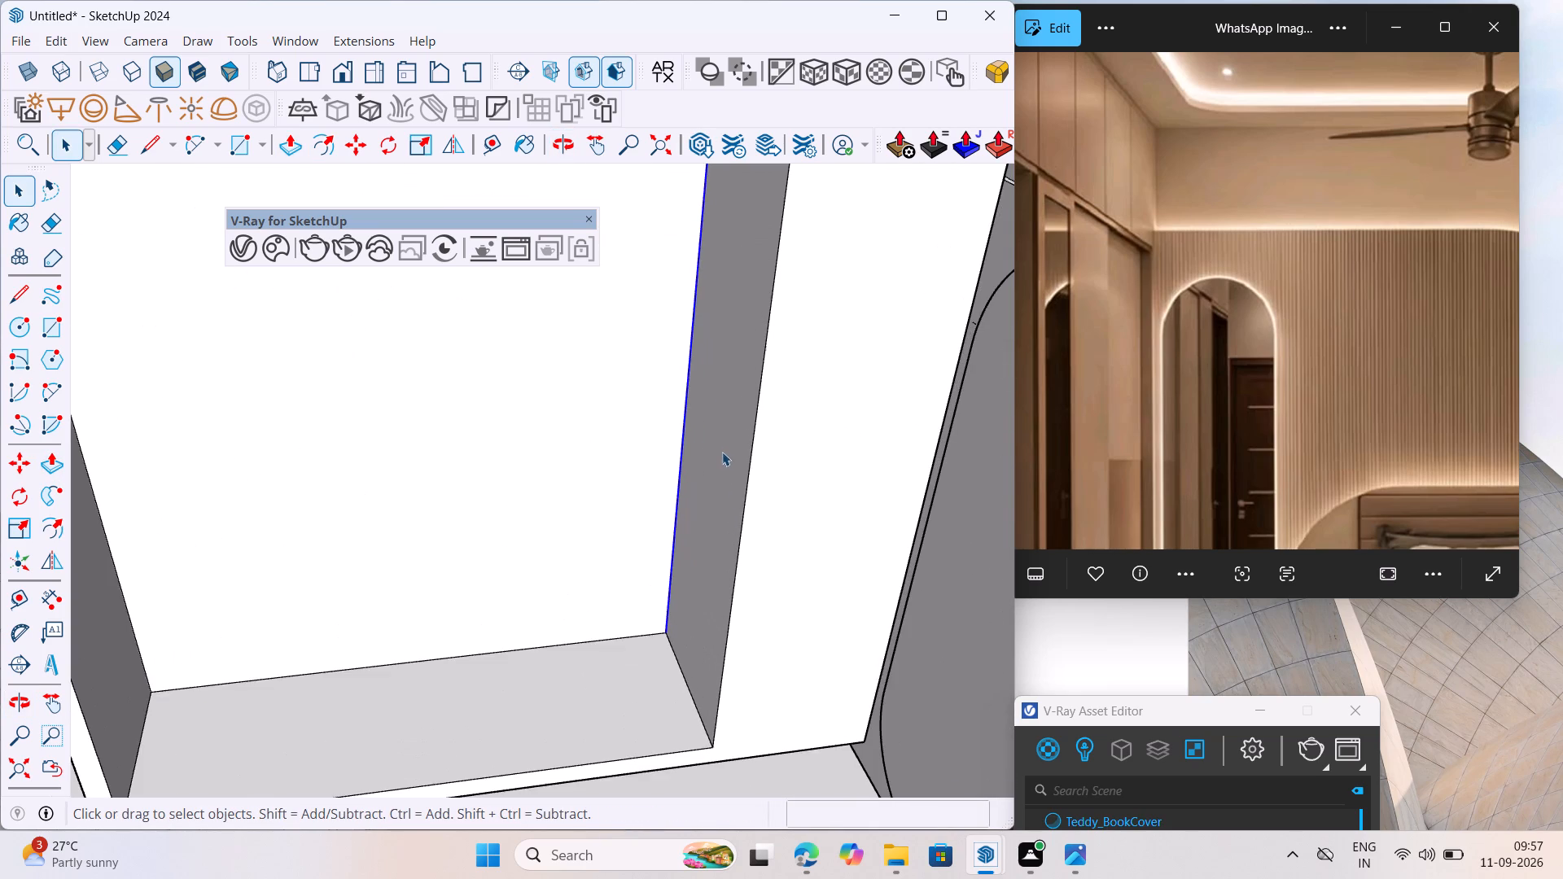
pyautogui.click(722, 452)
pyautogui.scroll(-7, 723, 466)
pyautogui.click(46, 457)
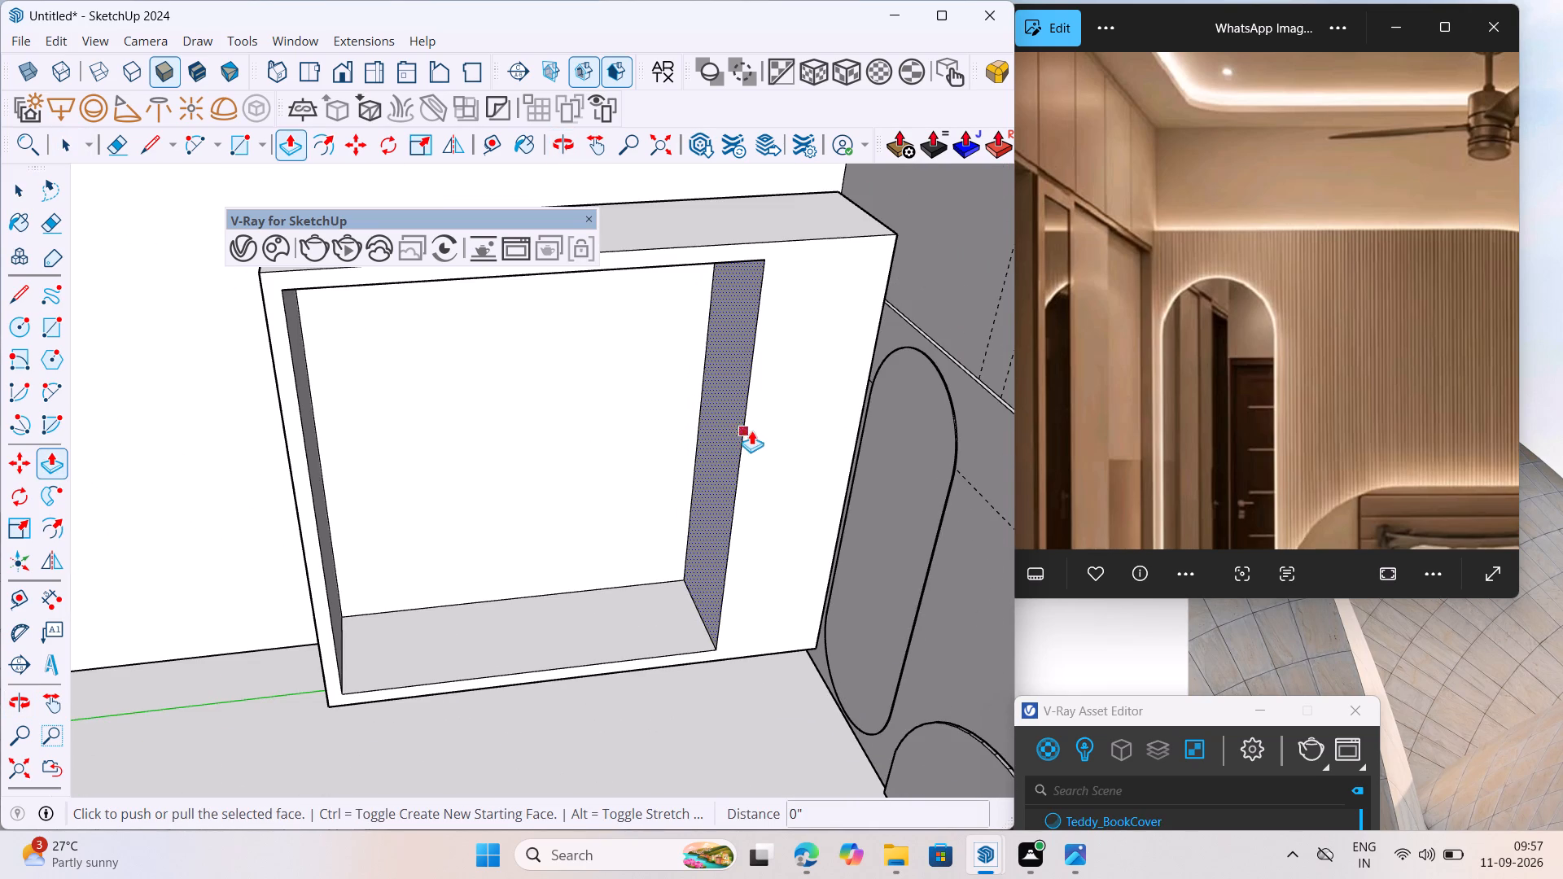
pyautogui.scroll(4, 752, 429)
pyautogui.click(731, 435)
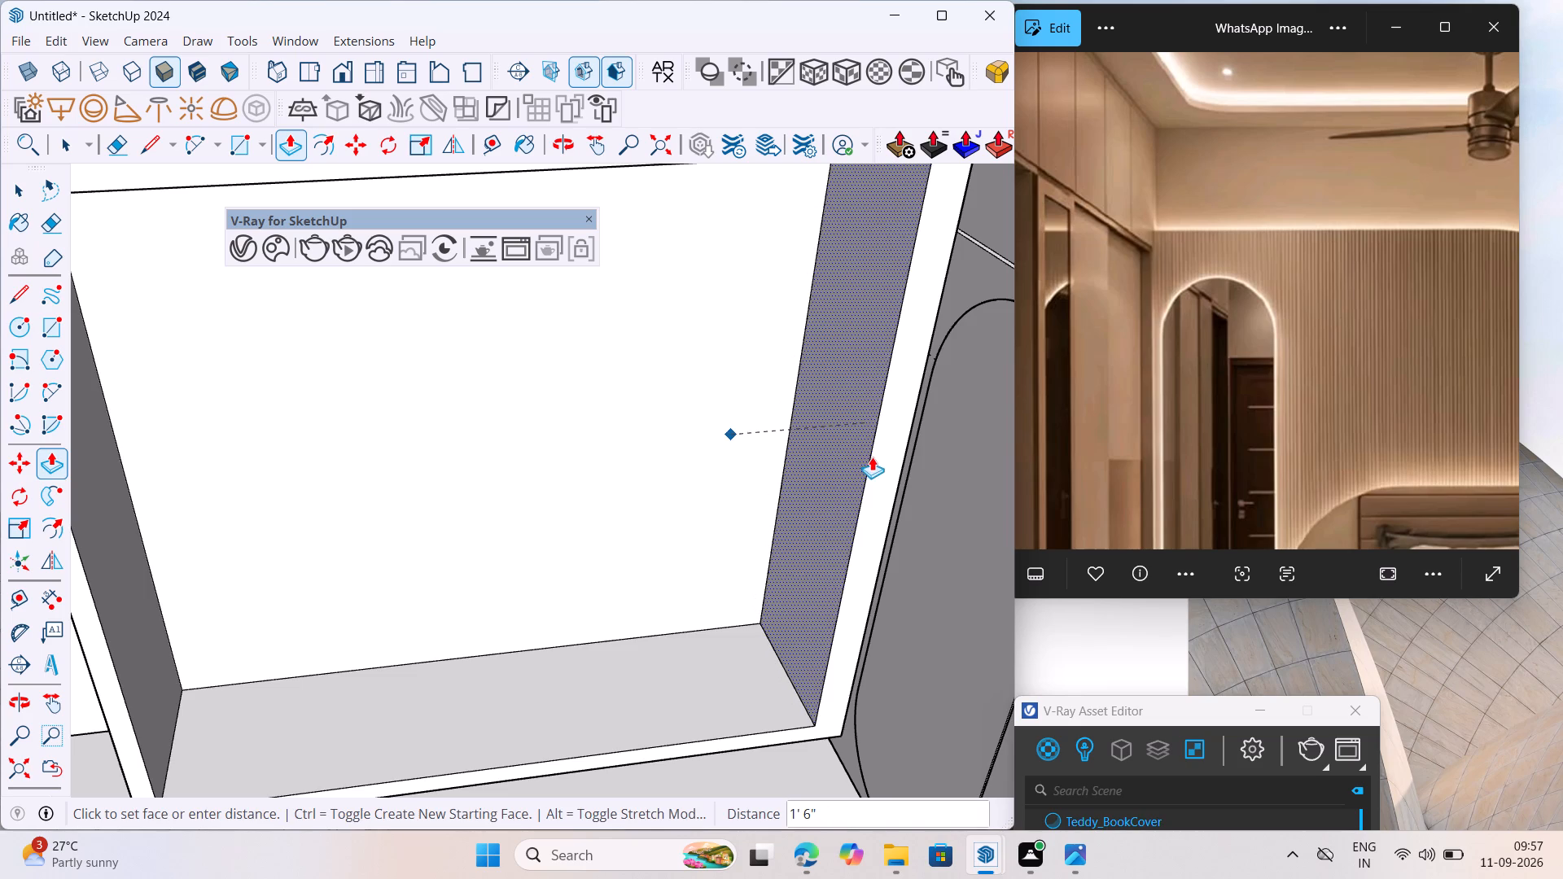
pyautogui.click(872, 457)
pyautogui.scroll(-7, 742, 518)
pyautogui.press('space')
# Place a guide line 3 inches in from the outer vertical edge on the front of the wardrobe's back-wall side panel.
pyautogui.scroll(6, 857, 481)
pyautogui.click(25, 596)
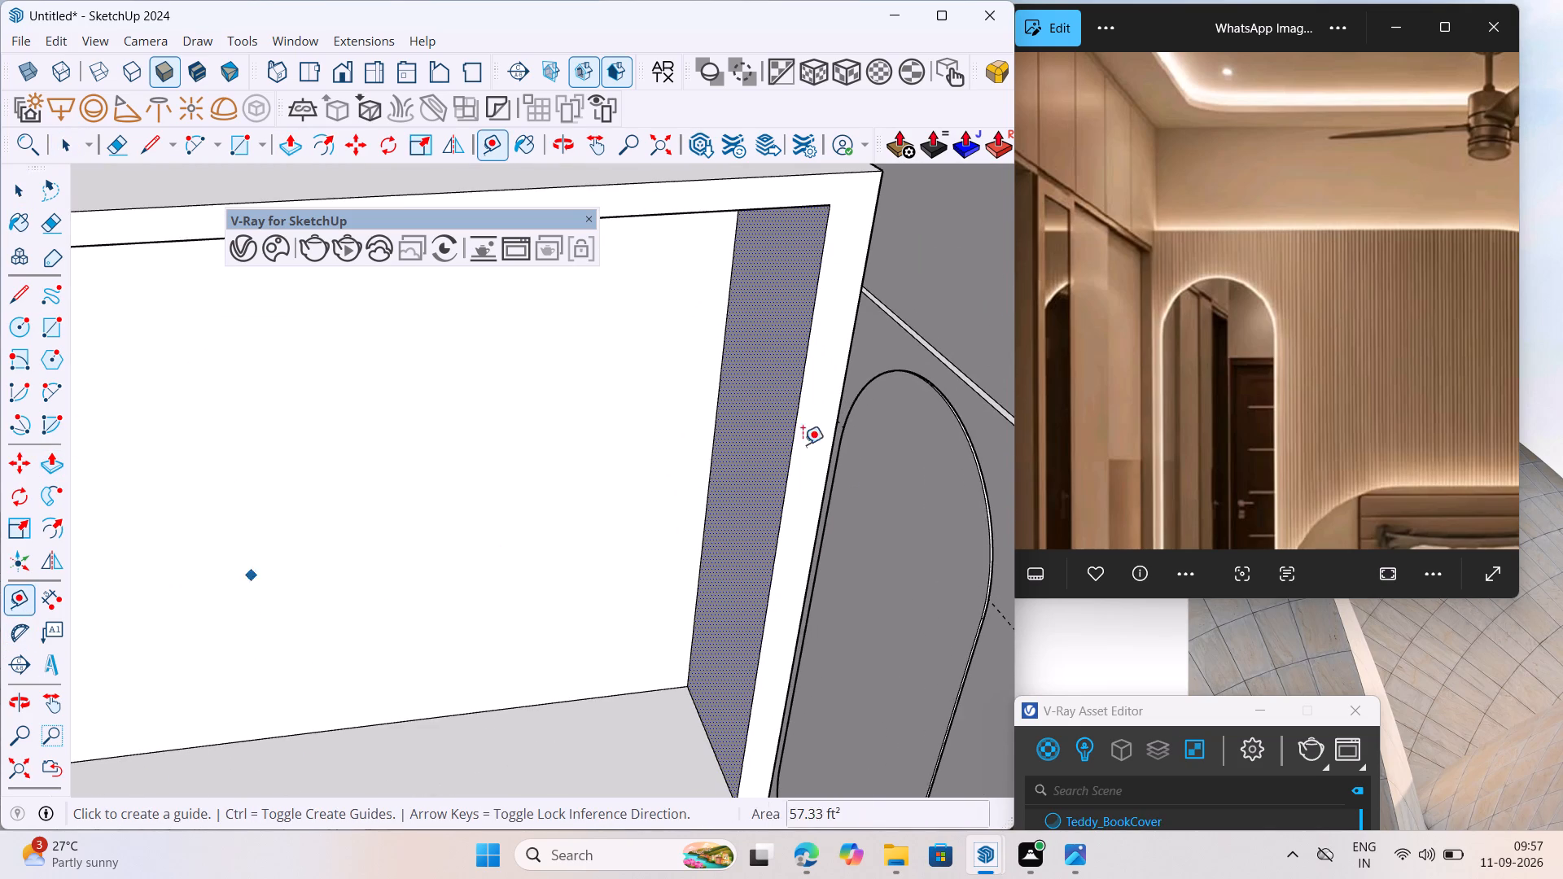
pyautogui.scroll(5, 827, 407)
pyautogui.click(852, 386)
pyautogui.write('3"')
pyautogui.press('Return')
pyautogui.press('space')
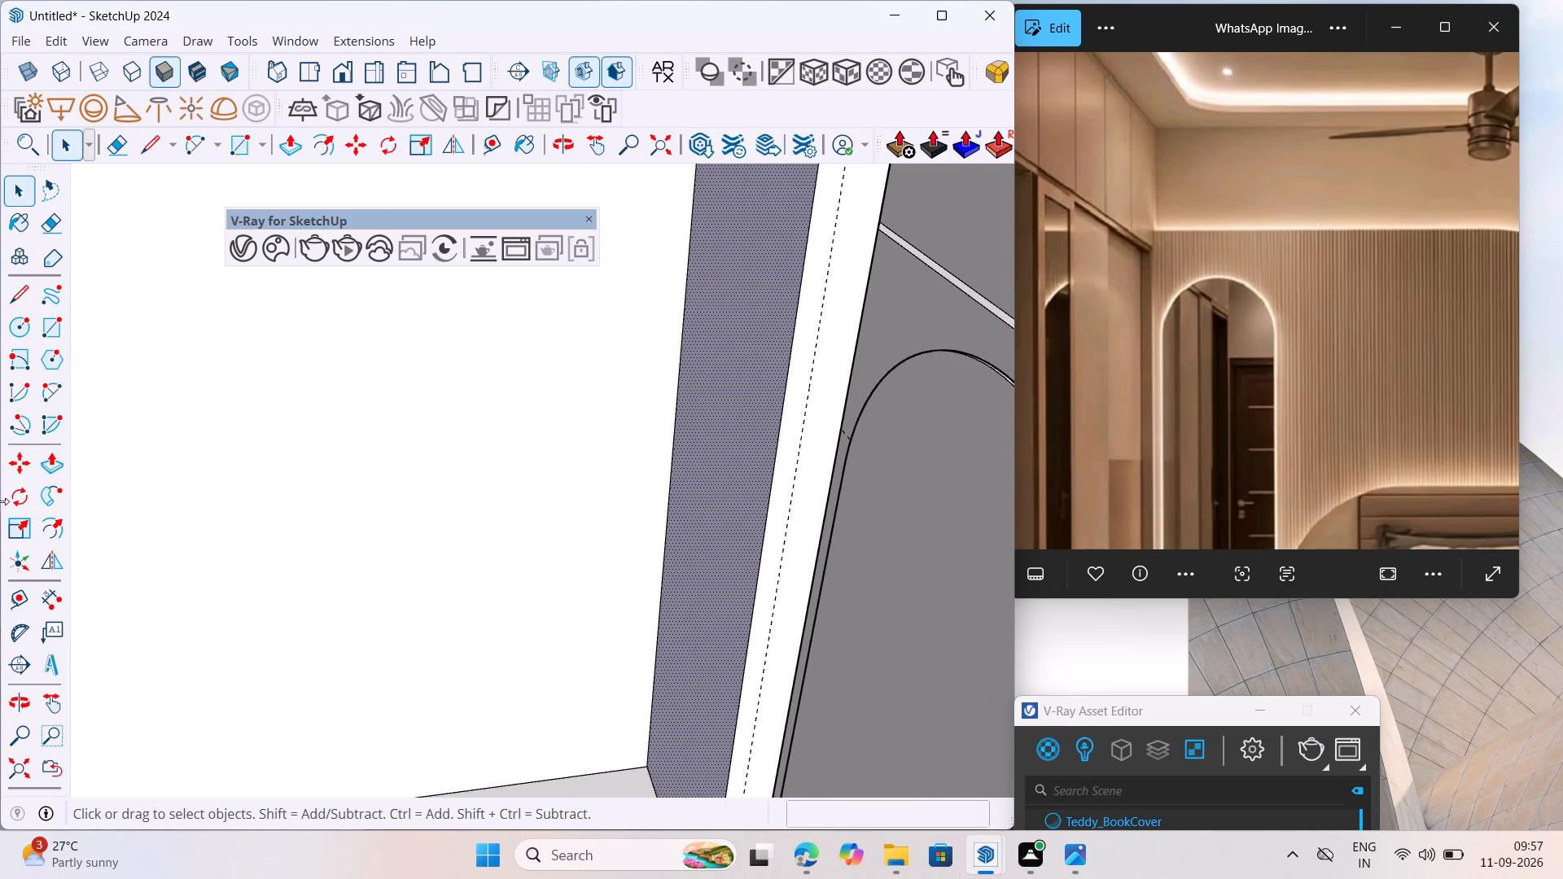
# Push the inner side face of that panel out to the guide line and clear the selection.
pyautogui.click(47, 463)
pyautogui.click(725, 399)
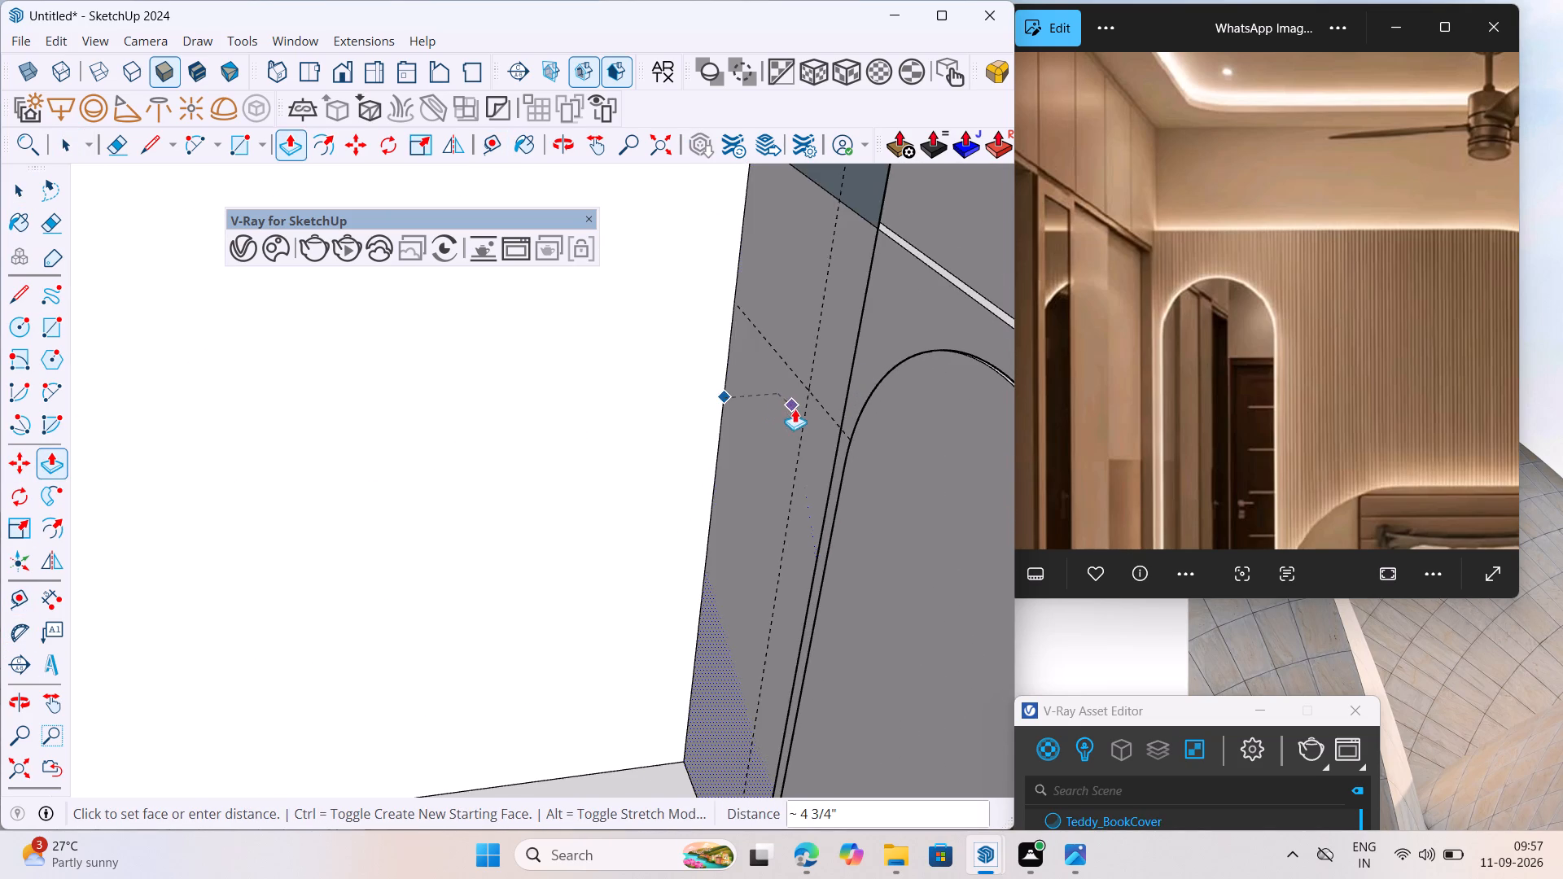
pyautogui.click(808, 413)
pyautogui.scroll(-20, 737, 435)
pyautogui.scroll(-2, 737, 435)
pyautogui.press('space')
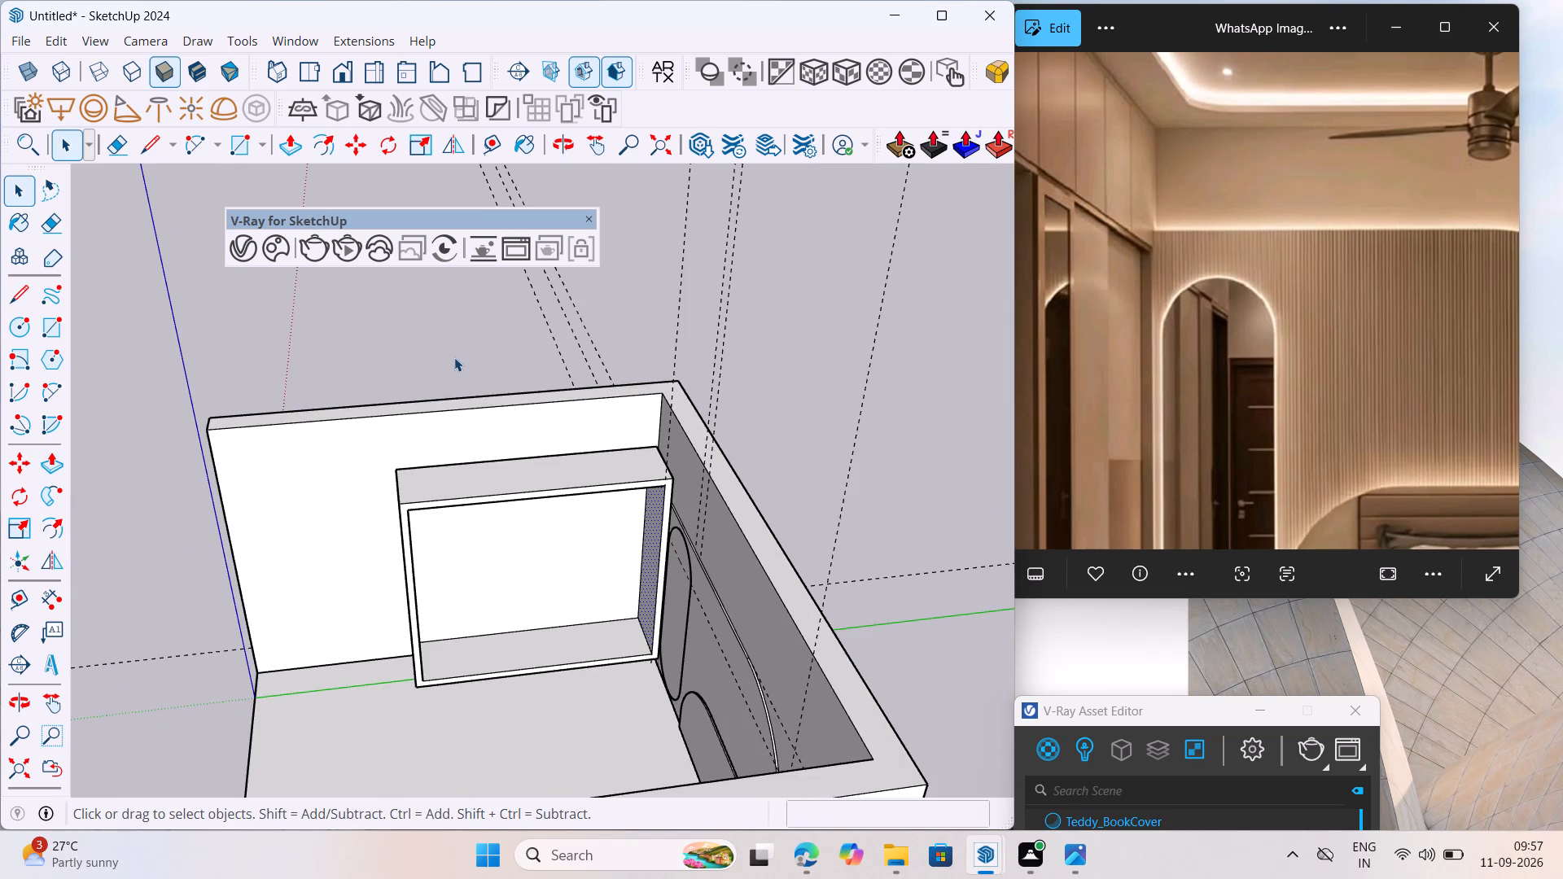
pyautogui.click(453, 352)
# Compare the widened wardrobe frame with the full bedroom reference image.
pyautogui.scroll(-3, 513, 513)
pyautogui.moveTo(551, 623); pyautogui.dragTo(532, 548, button='middle')
pyautogui.scroll(-13, 1356, 244)
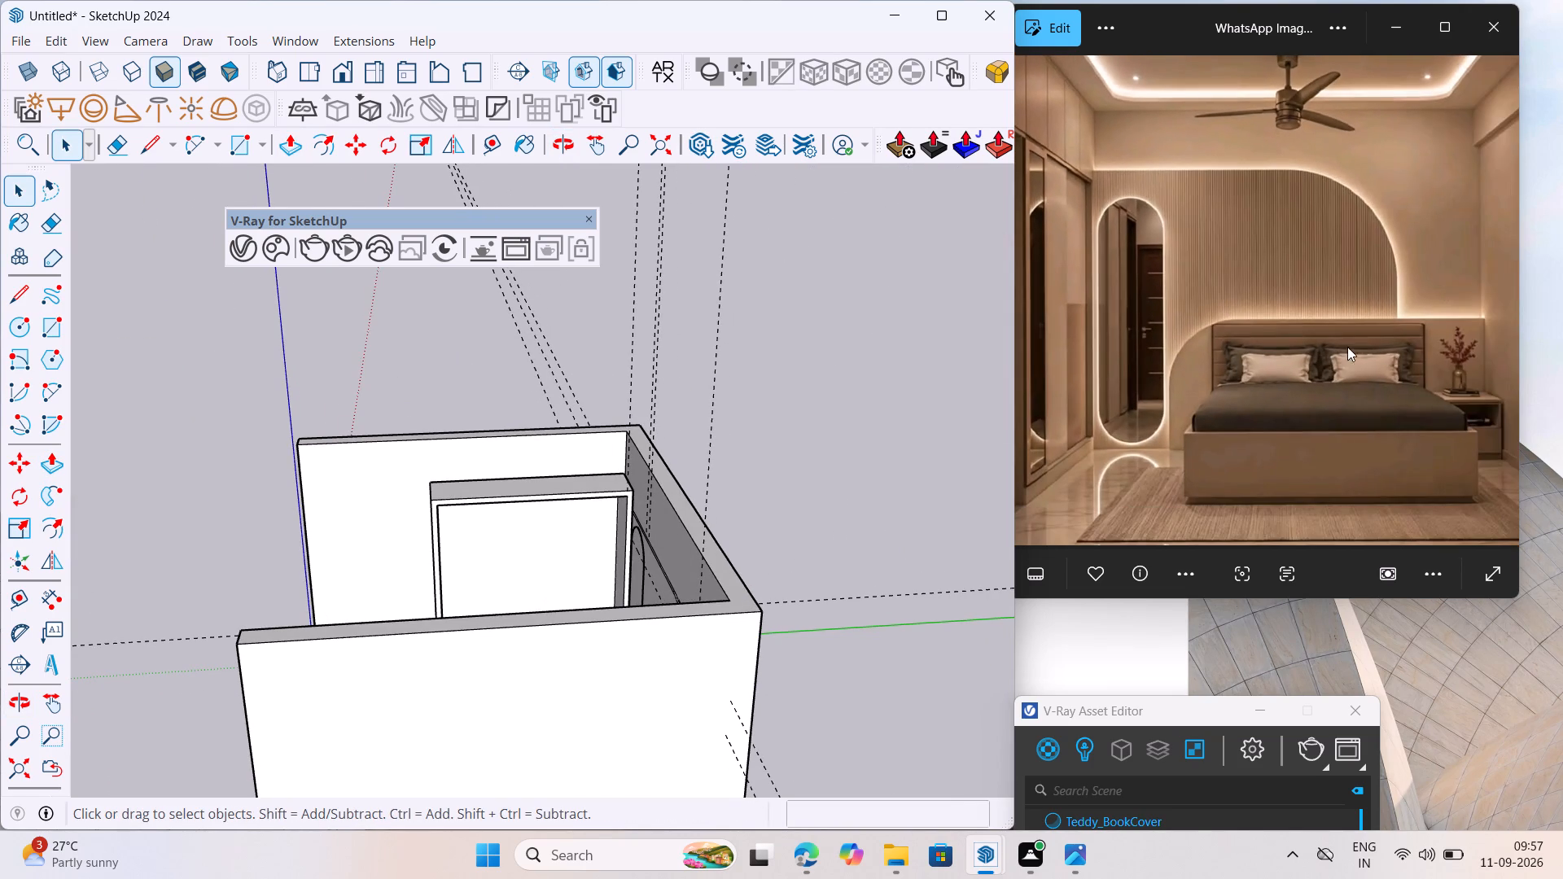
pyautogui.scroll(-1, 1347, 347)
pyautogui.scroll(-5, 144, 479)
pyautogui.moveTo(382, 489); pyautogui.dragTo(414, 590, button='middle')
pyautogui.scroll(4, 396, 619)
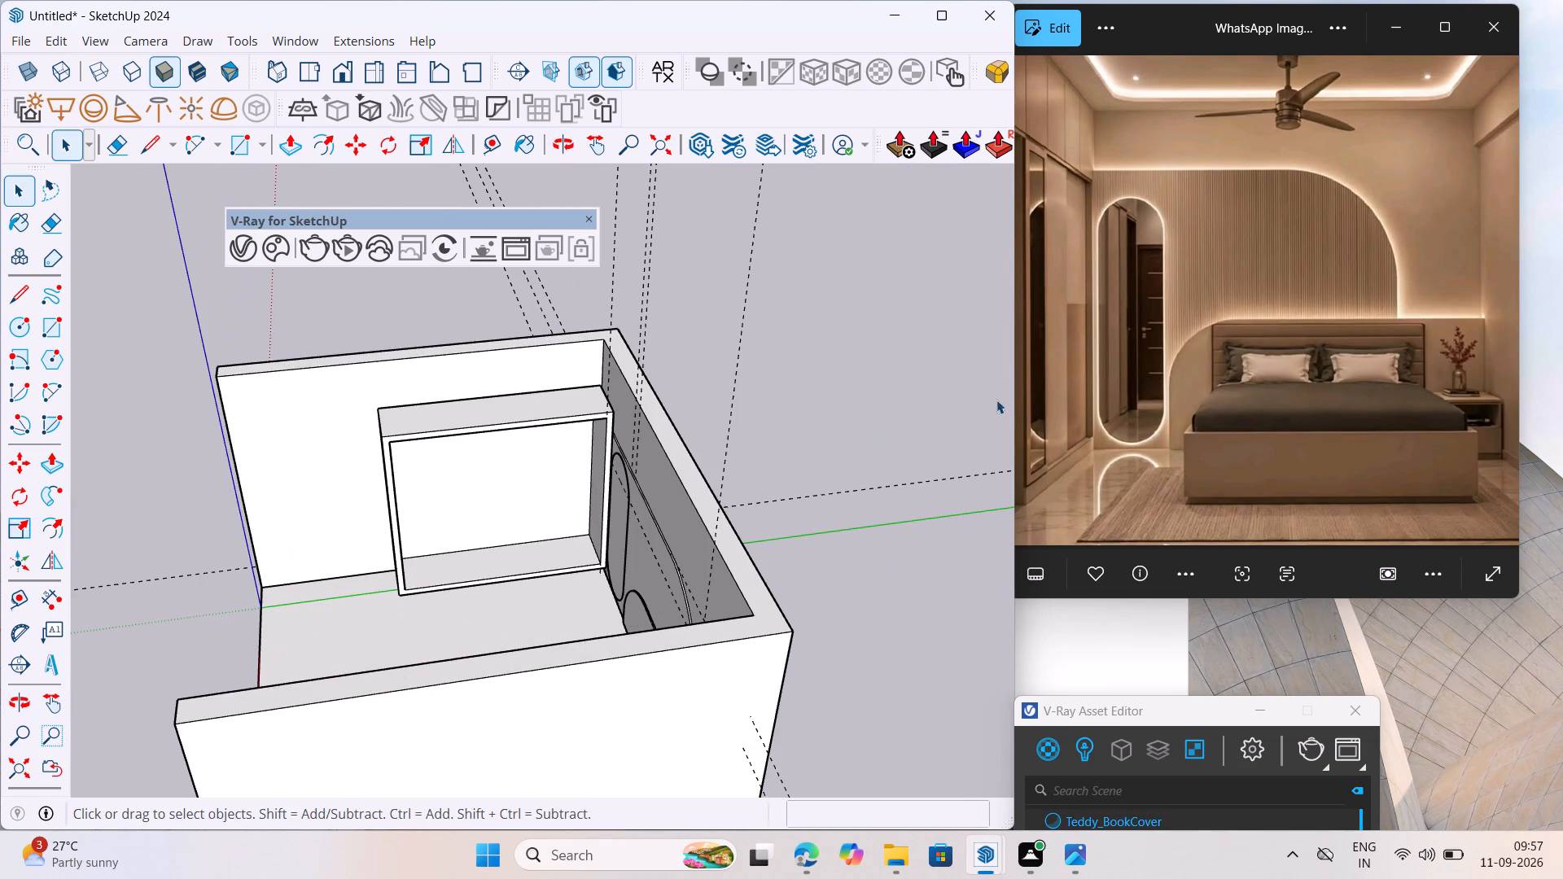
# Extrude the wardrobe frame's underside 4 inches down to the floor as a new base section, keeping the original edge line.
pyautogui.moveTo(429, 596); pyautogui.dragTo(697, 387, button='middle')
pyautogui.scroll(6, 429, 666)
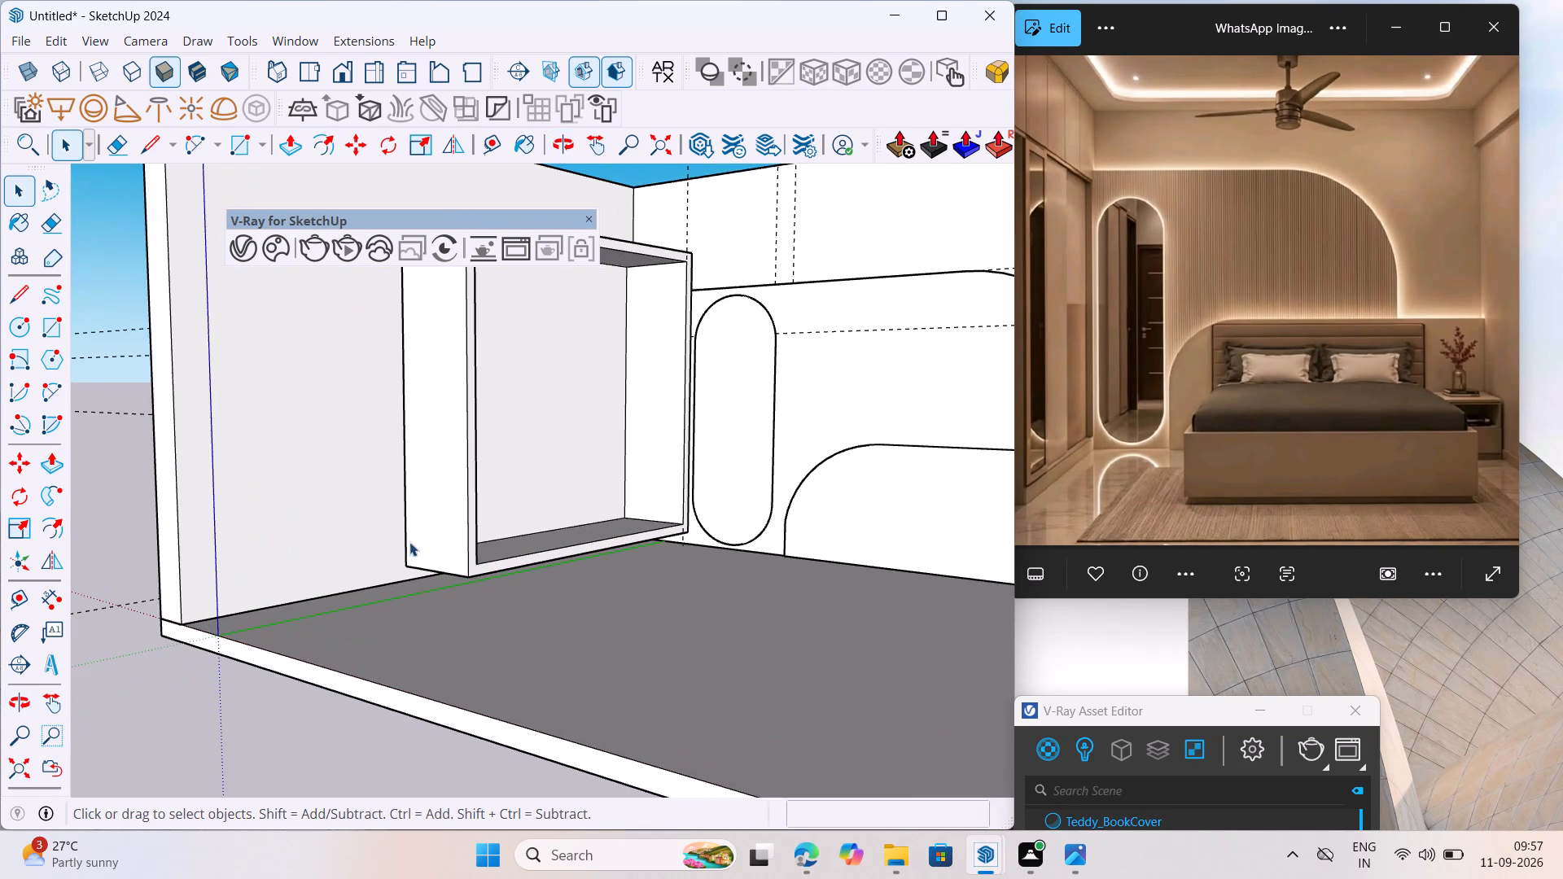
pyautogui.moveTo(431, 542); pyautogui.dragTo(452, 514, button='middle')
pyautogui.scroll(14, 466, 549)
pyautogui.moveTo(478, 586); pyautogui.dragTo(497, 537, button='middle')
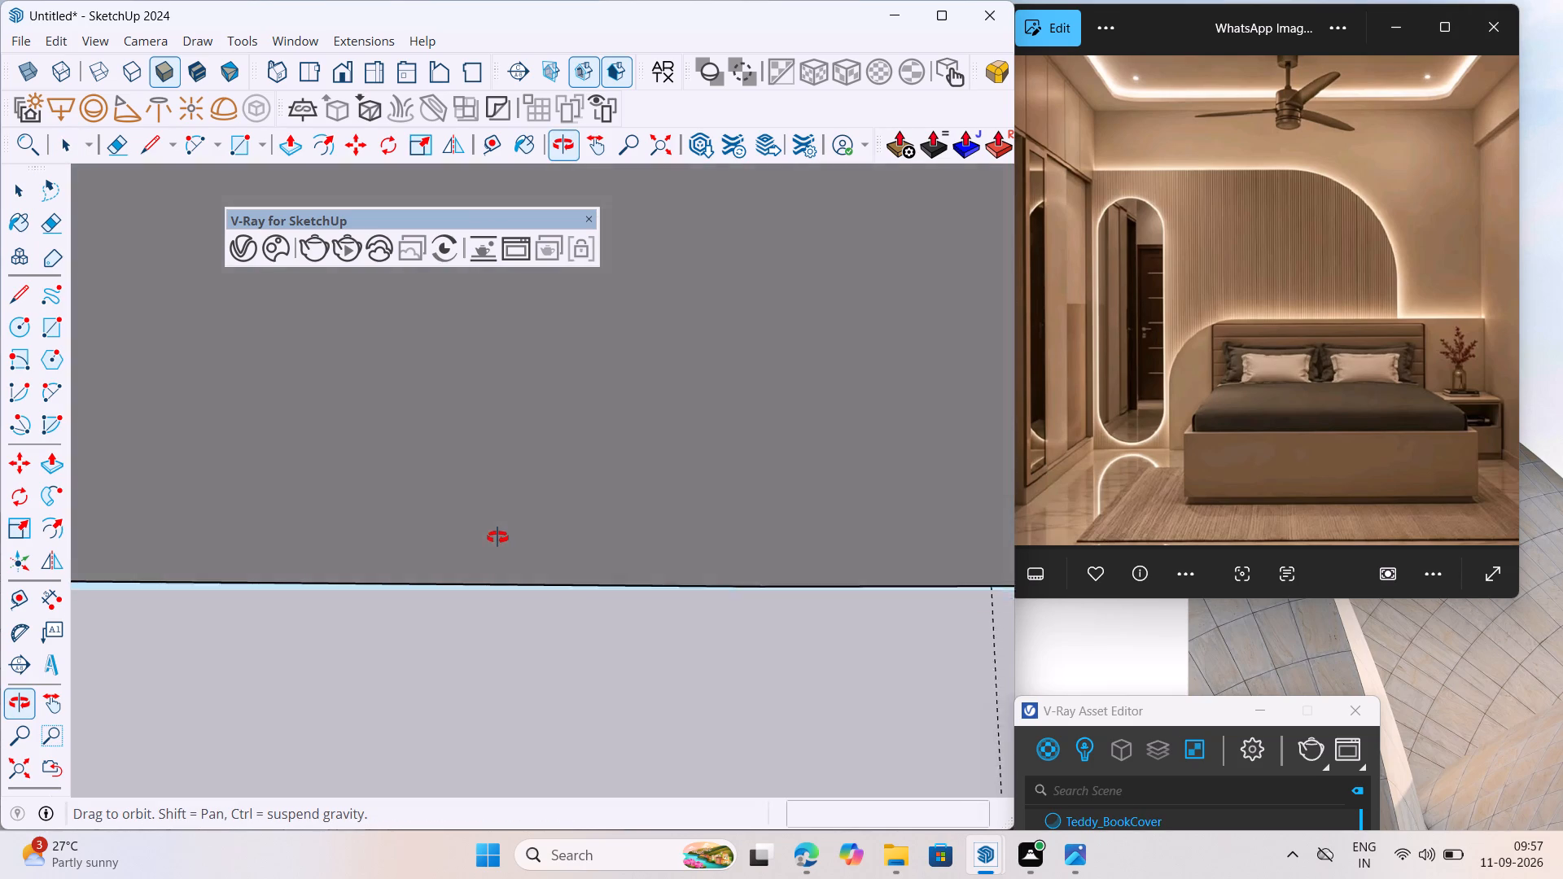
pyautogui.moveTo(497, 537); pyautogui.dragTo(482, 549, button='middle')
pyautogui.scroll(3, 484, 483)
pyautogui.click(490, 488)
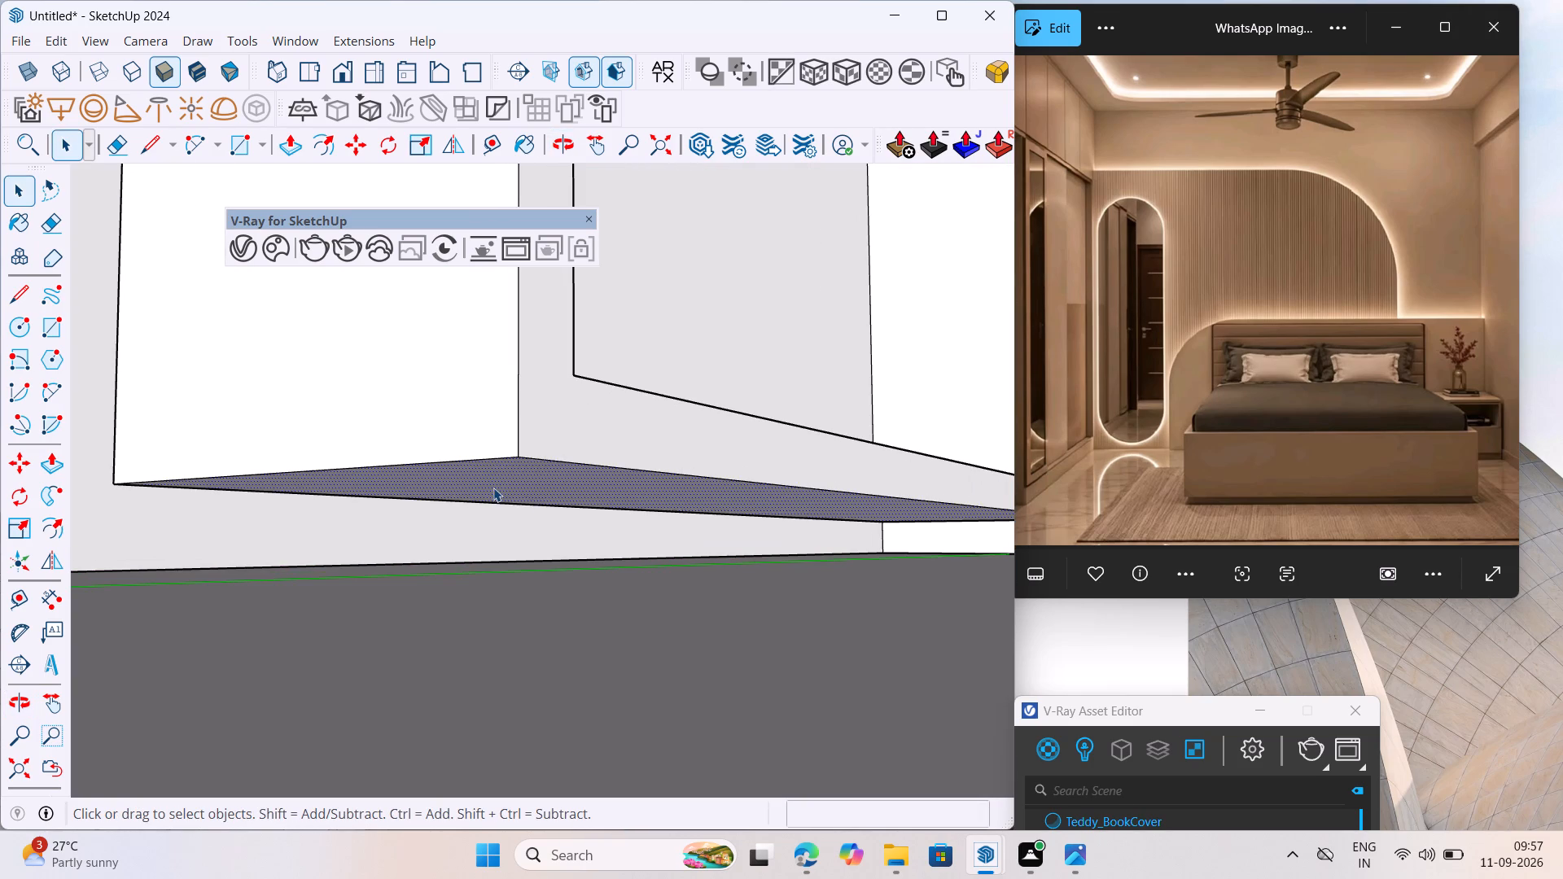
pyautogui.click(47, 464)
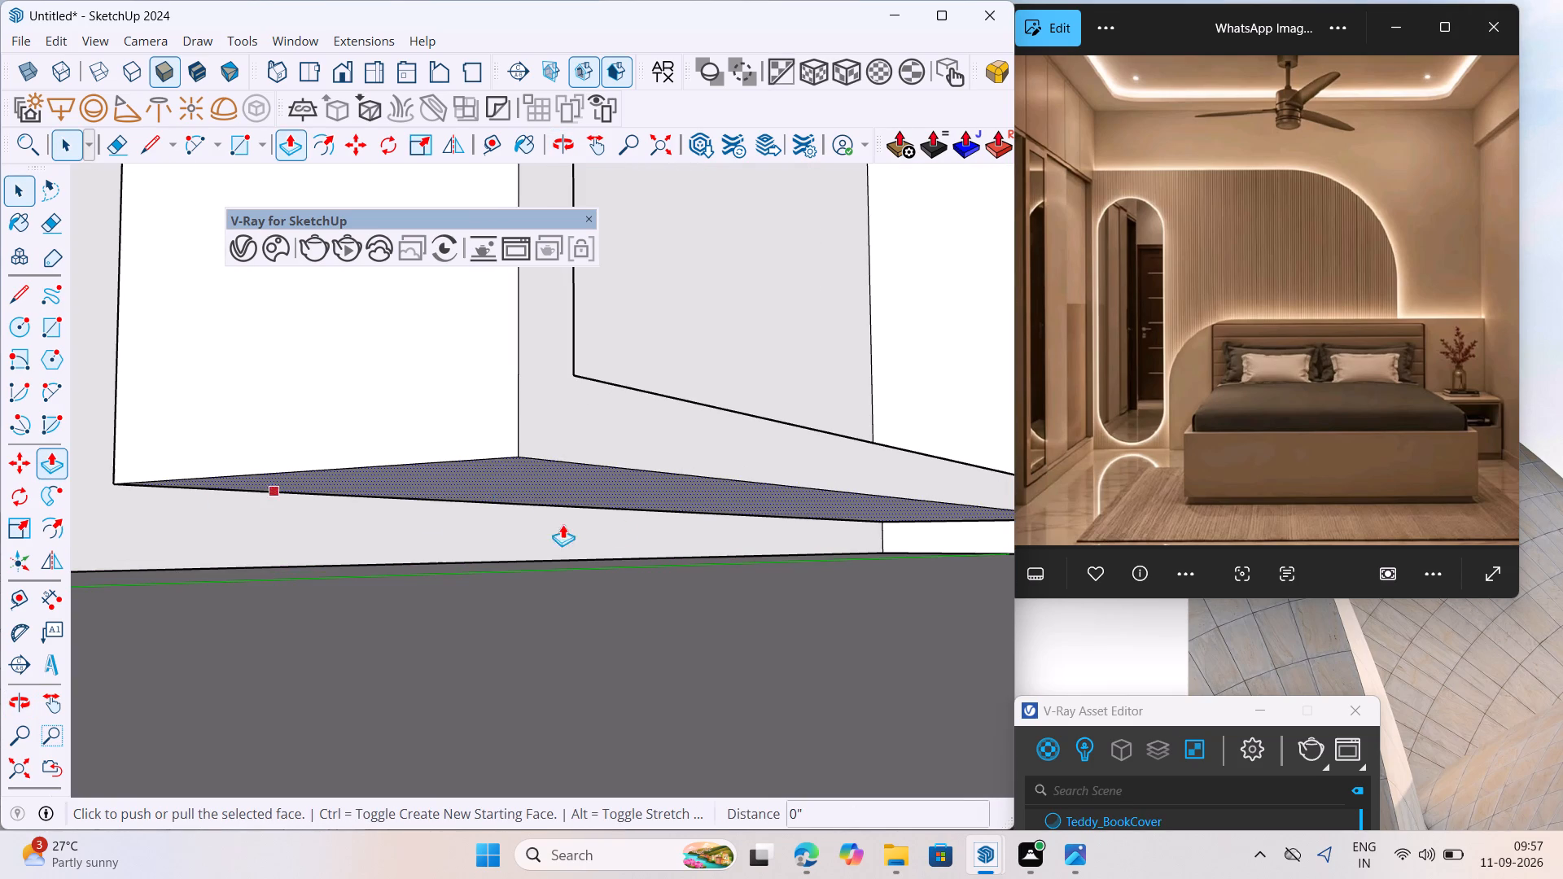
pyautogui.click(621, 499)
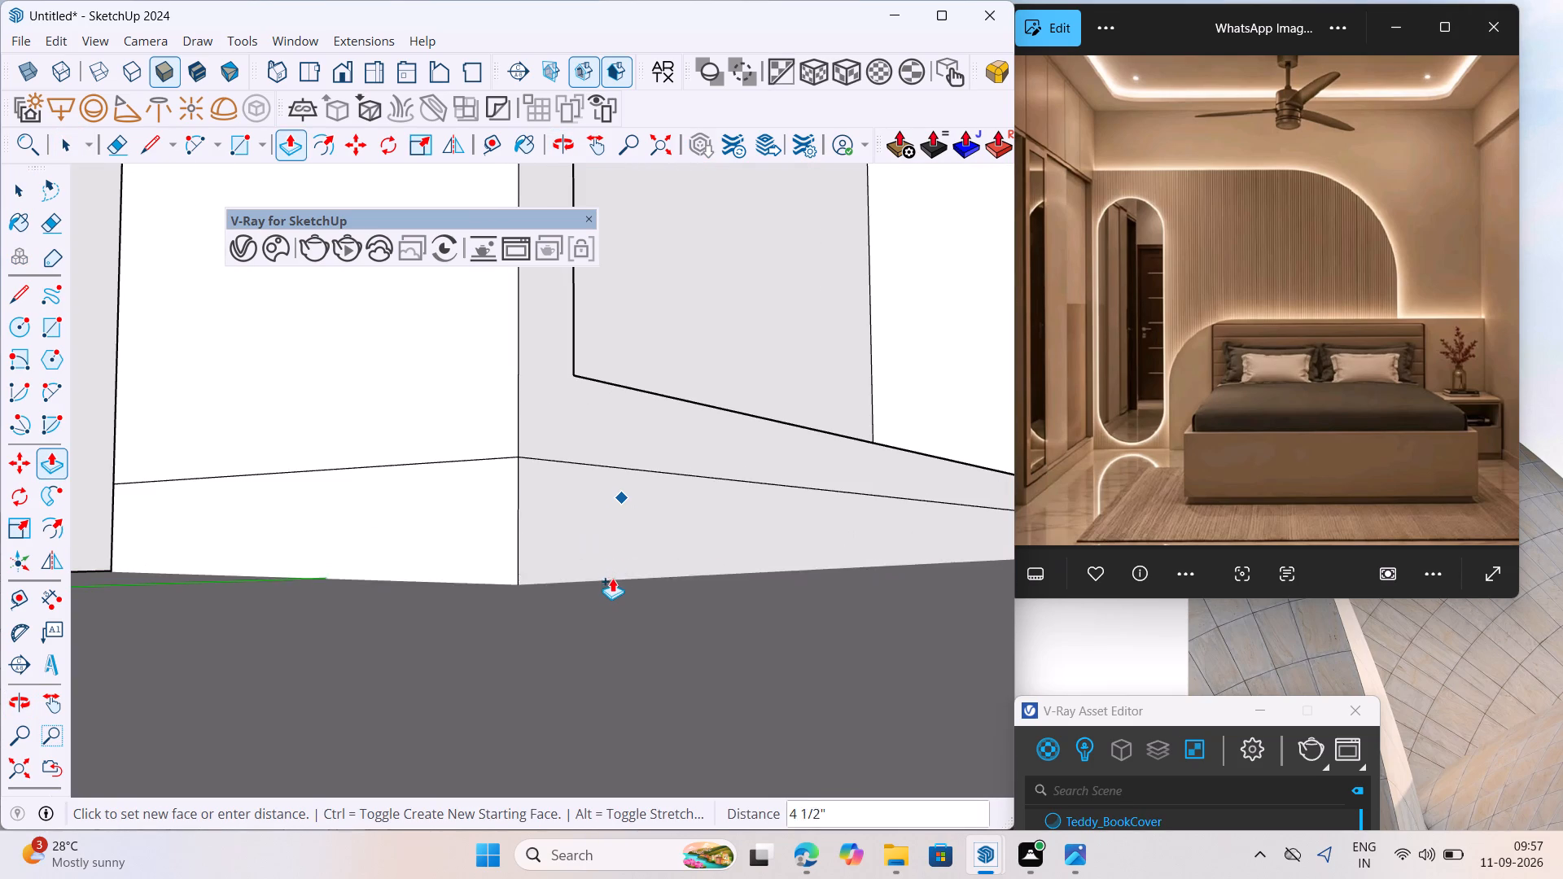
pyautogui.click(599, 610)
pyautogui.scroll(1, 449, 552)
pyautogui.scroll(-7, 449, 552)
pyautogui.moveTo(479, 598); pyautogui.dragTo(479, 600, button='middle')
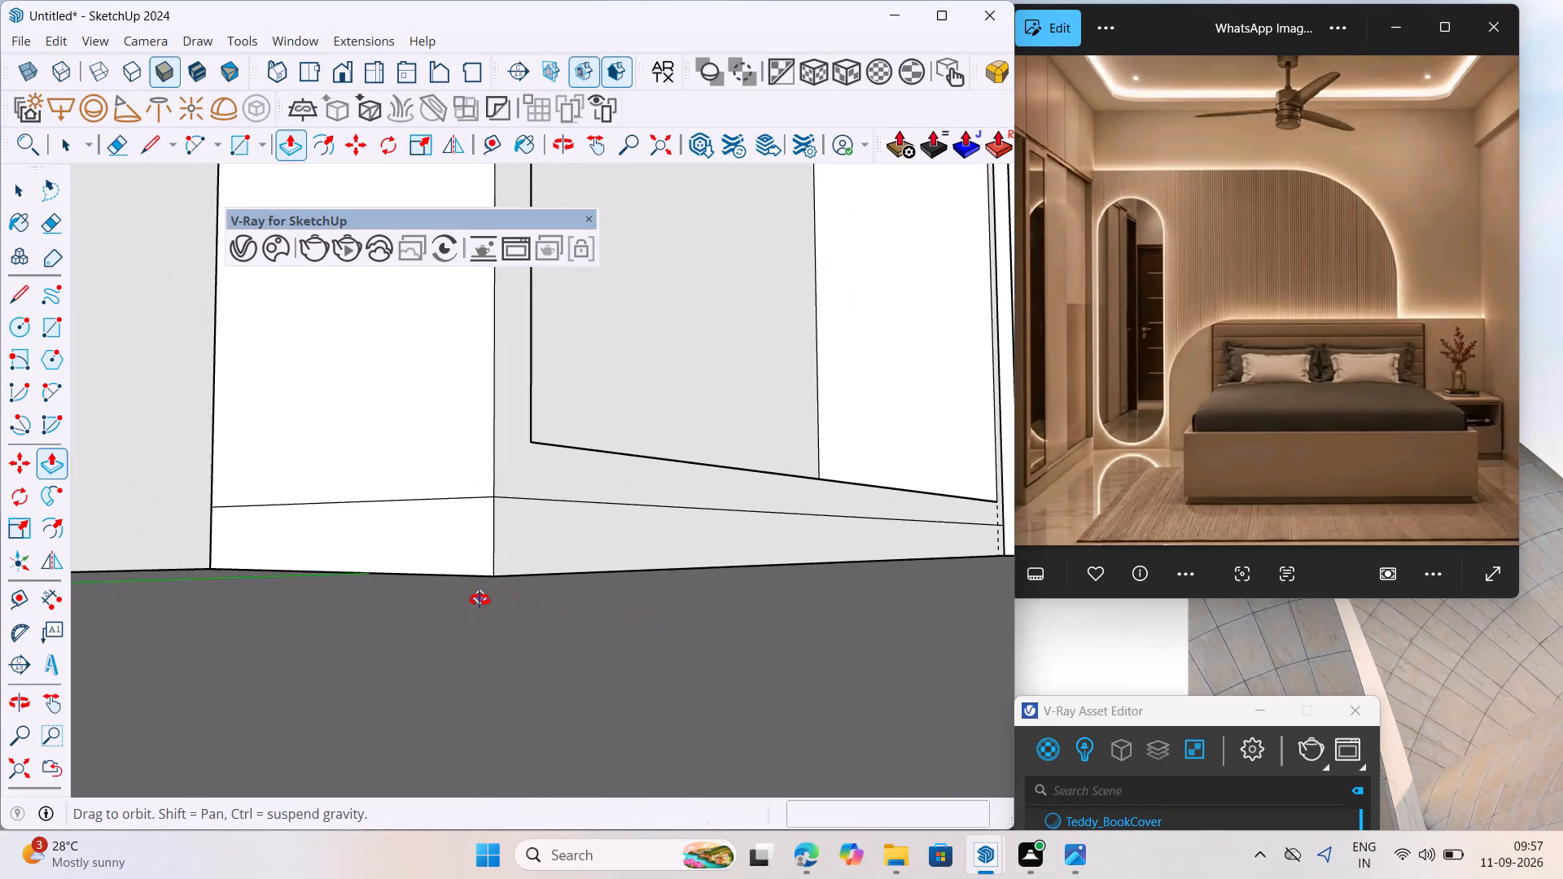
pyautogui.moveTo(479, 600); pyautogui.dragTo(429, 652, button='middle')
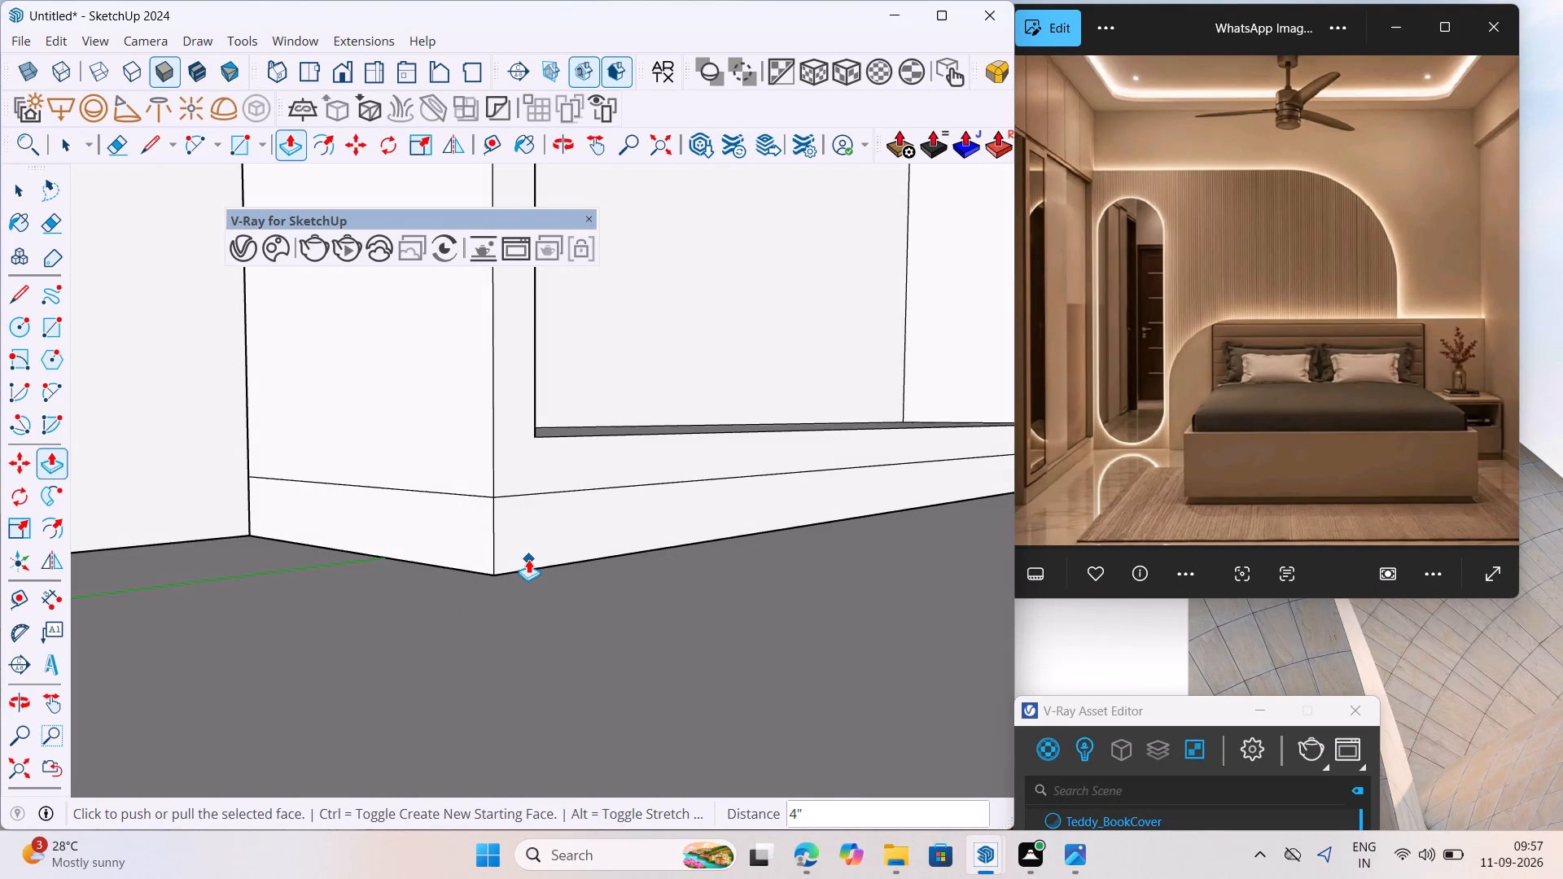
# Undo the last 4-inch extrusion of the wardrobe frame's base.
pyautogui.press('space')
pyautogui.doubleClick(549, 545)
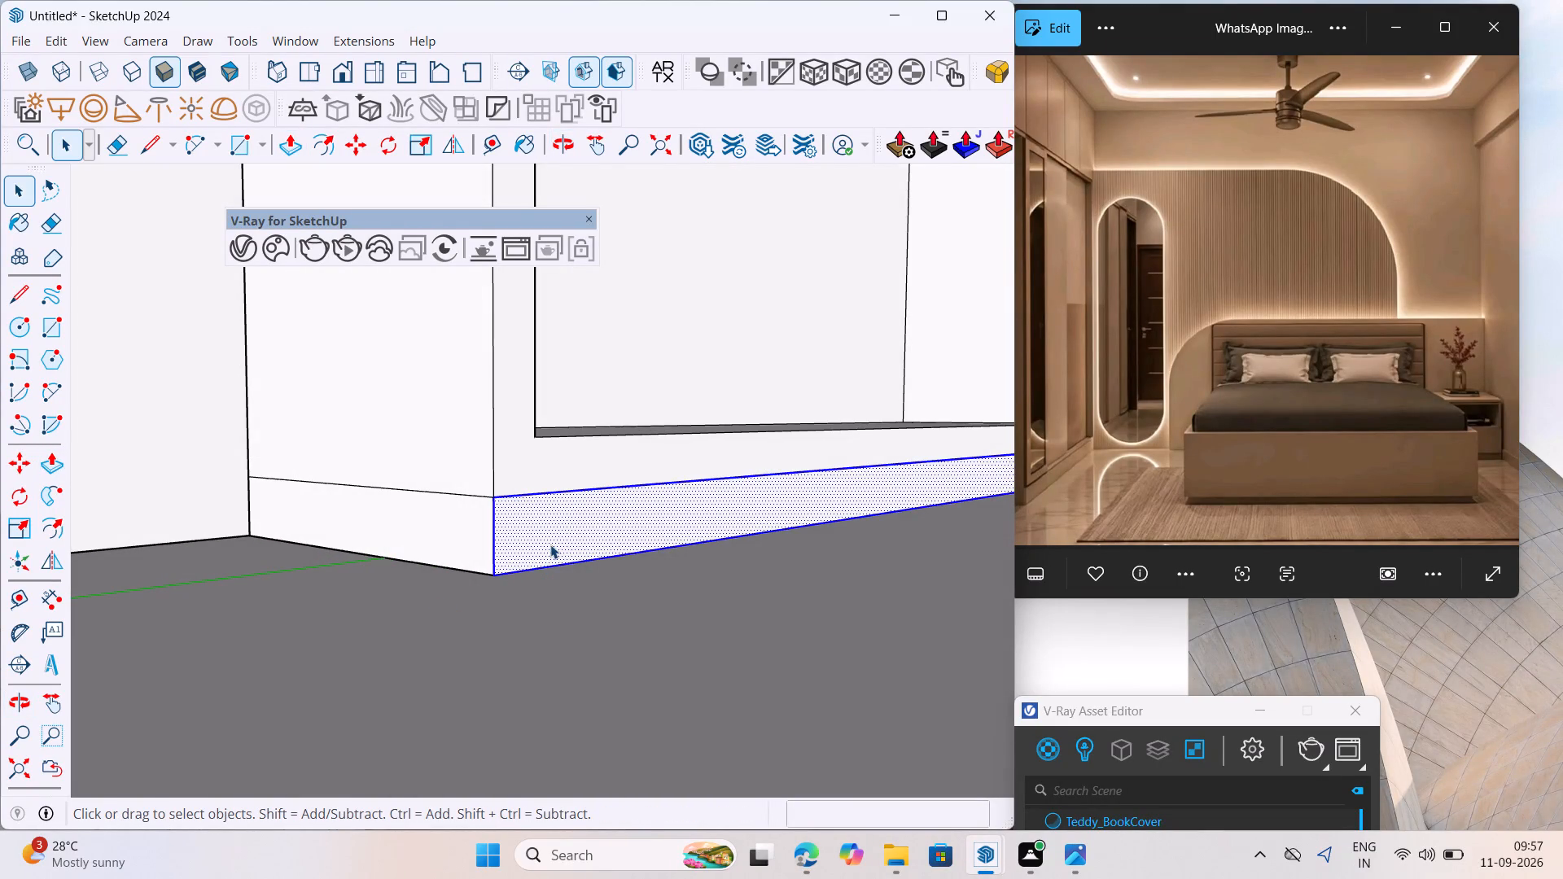
pyautogui.hotkey('ctrl', 'z')
# Make the wardrobe frame's underside face and its bounding edges into a separate group.
pyautogui.scroll(1, 510, 520)
pyautogui.moveTo(510, 520); pyautogui.dragTo(539, 503, button='middle')
pyautogui.scroll(2, 543, 490)
pyautogui.moveTo(543, 490); pyautogui.dragTo(567, 484, button='middle')
pyautogui.scroll(-1, 571, 465)
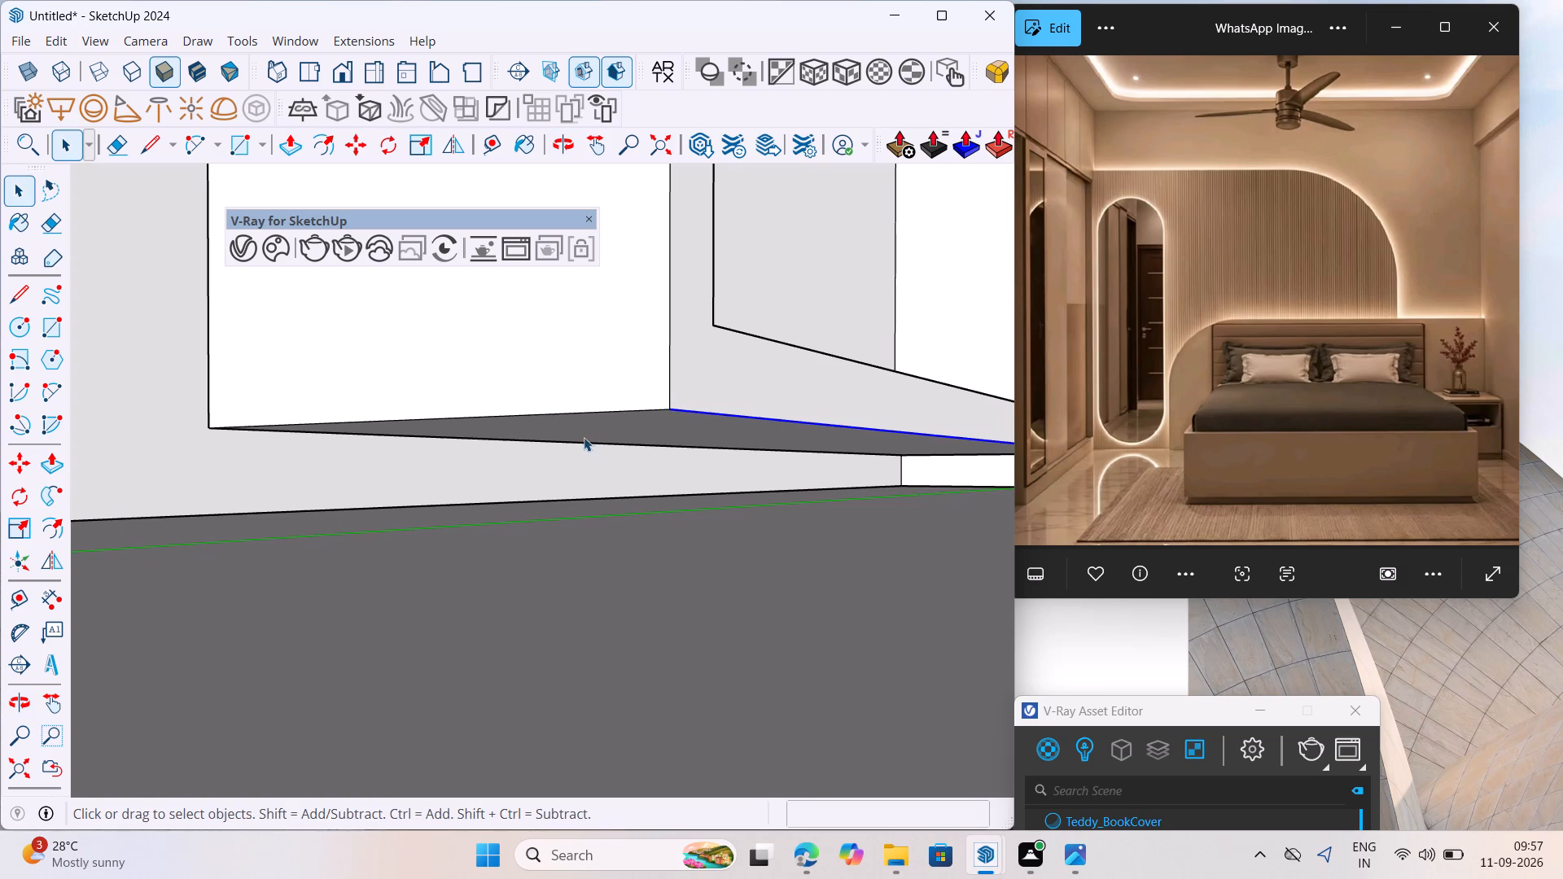
pyautogui.press('space')
pyautogui.tripleClick(599, 433)
pyautogui.rightClick(605, 431)
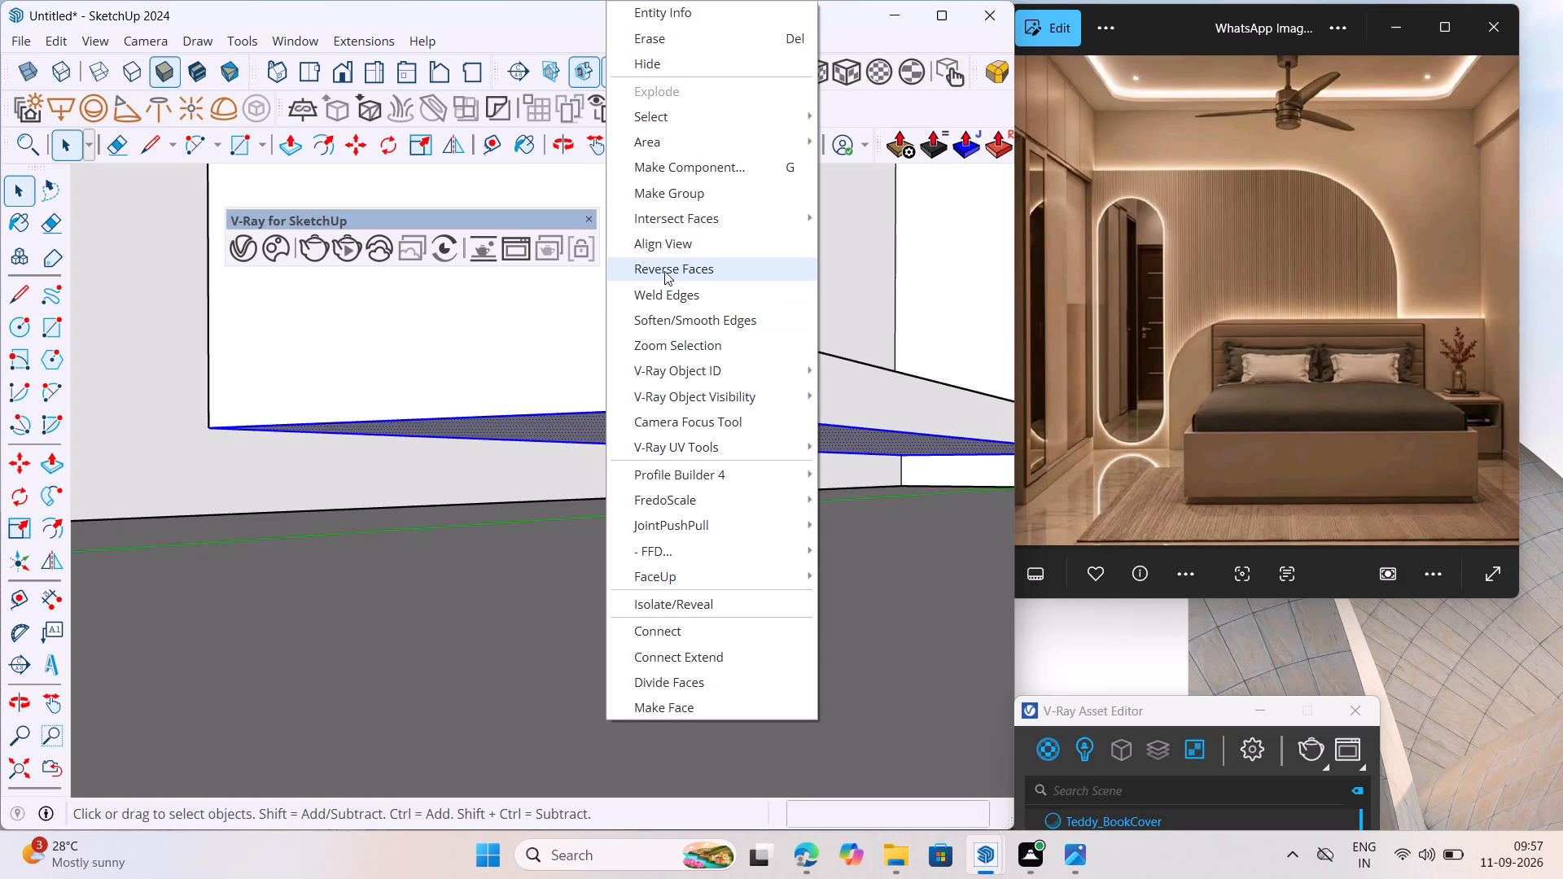
pyautogui.click(713, 199)
# Inside the new group, extrude the underside face 4 inches down to the floor as a base, and close the group.
pyautogui.scroll(1, 584, 472)
pyautogui.tripleClick(626, 415)
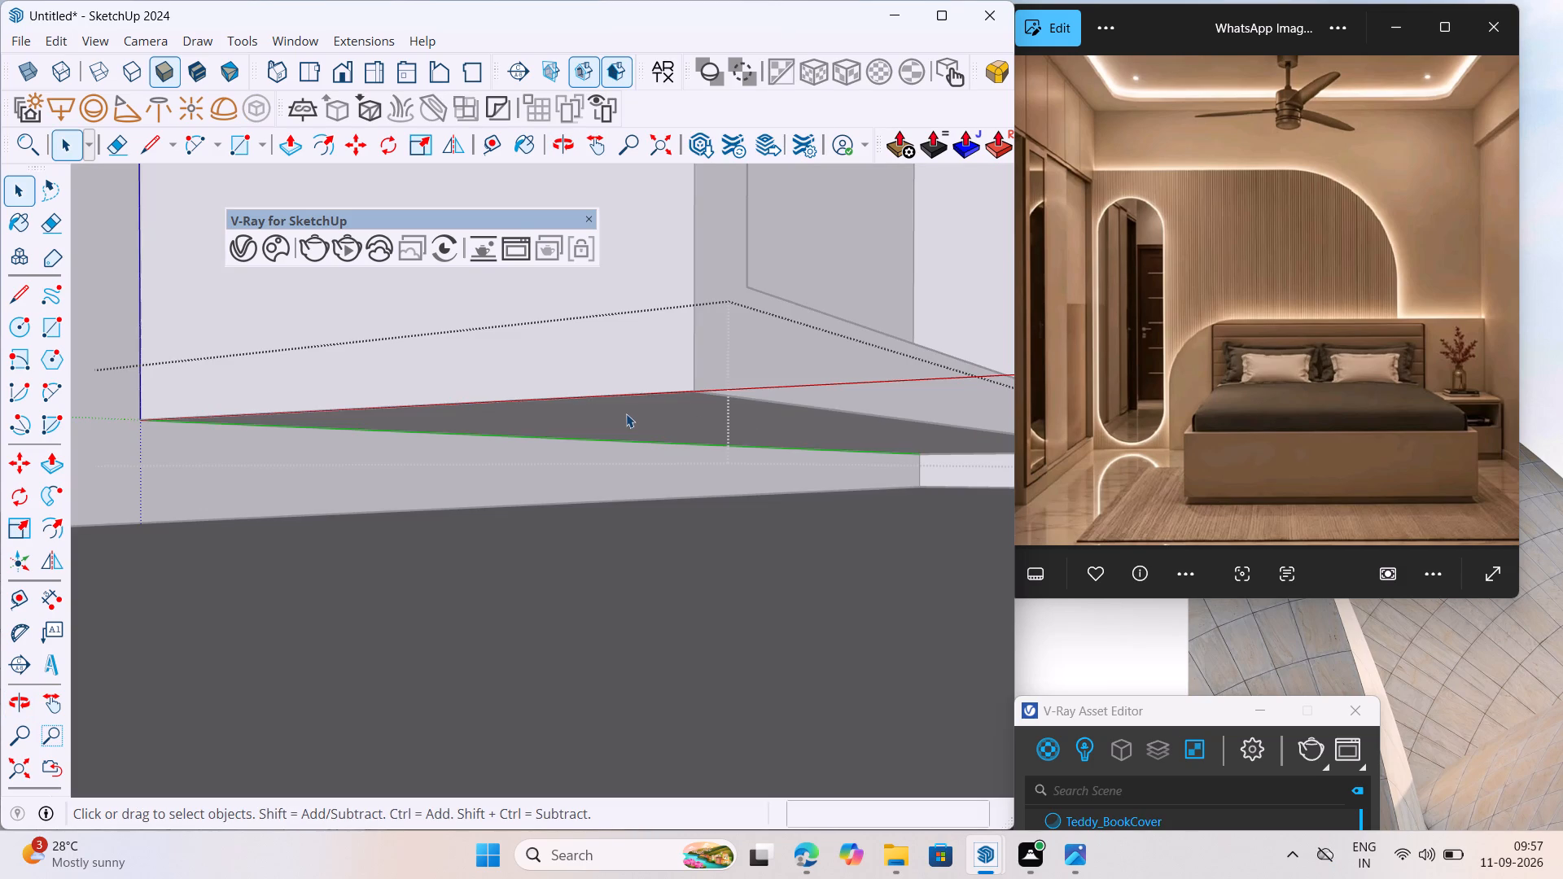
pyautogui.click(51, 460)
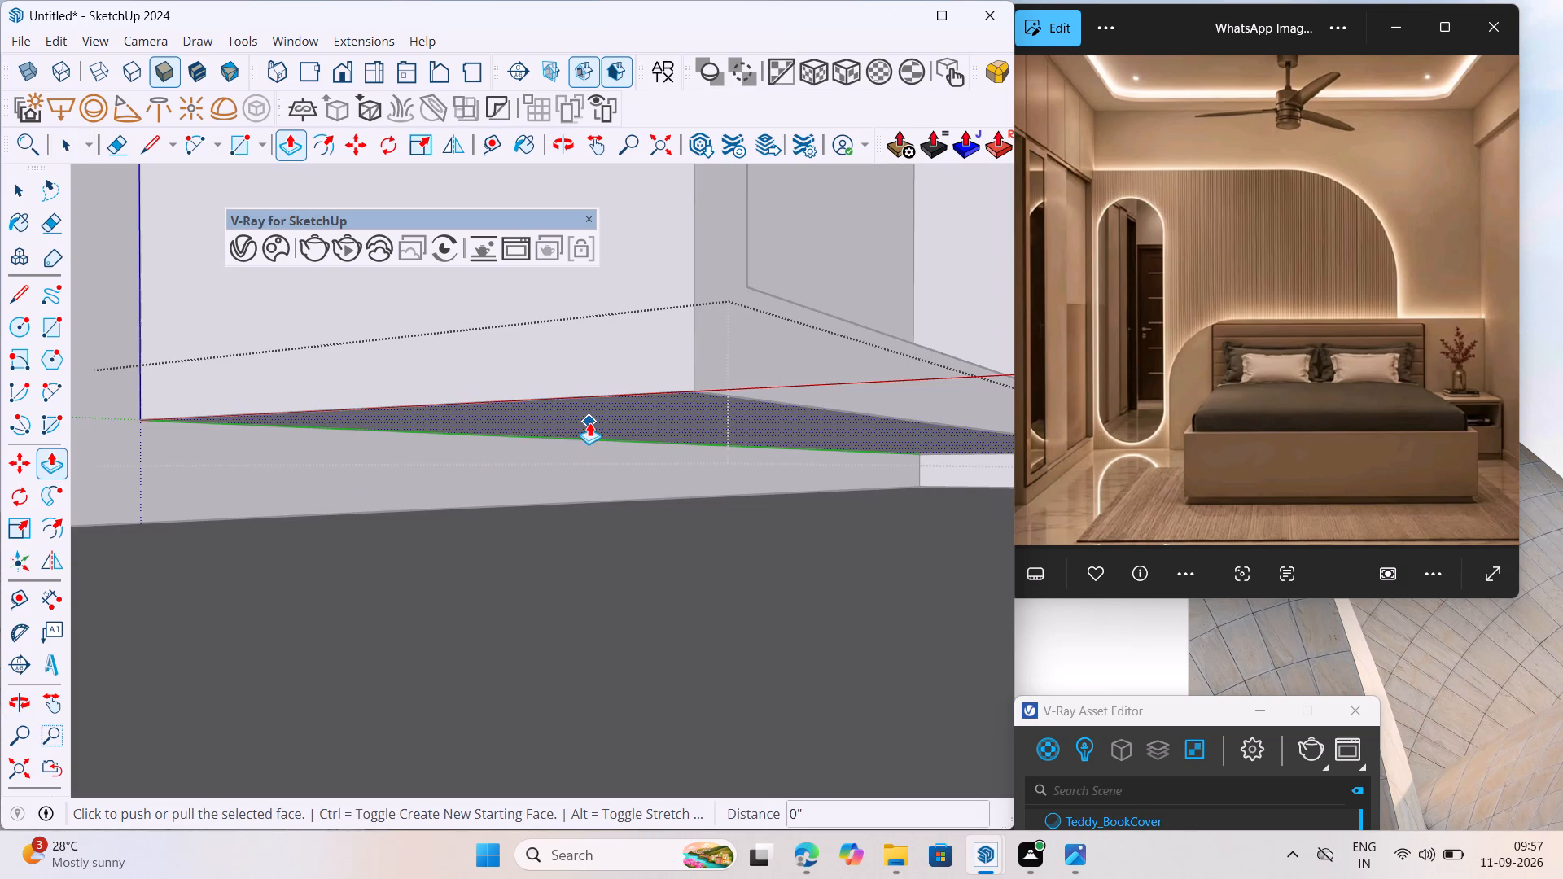
pyautogui.click(589, 422)
pyautogui.click(585, 565)
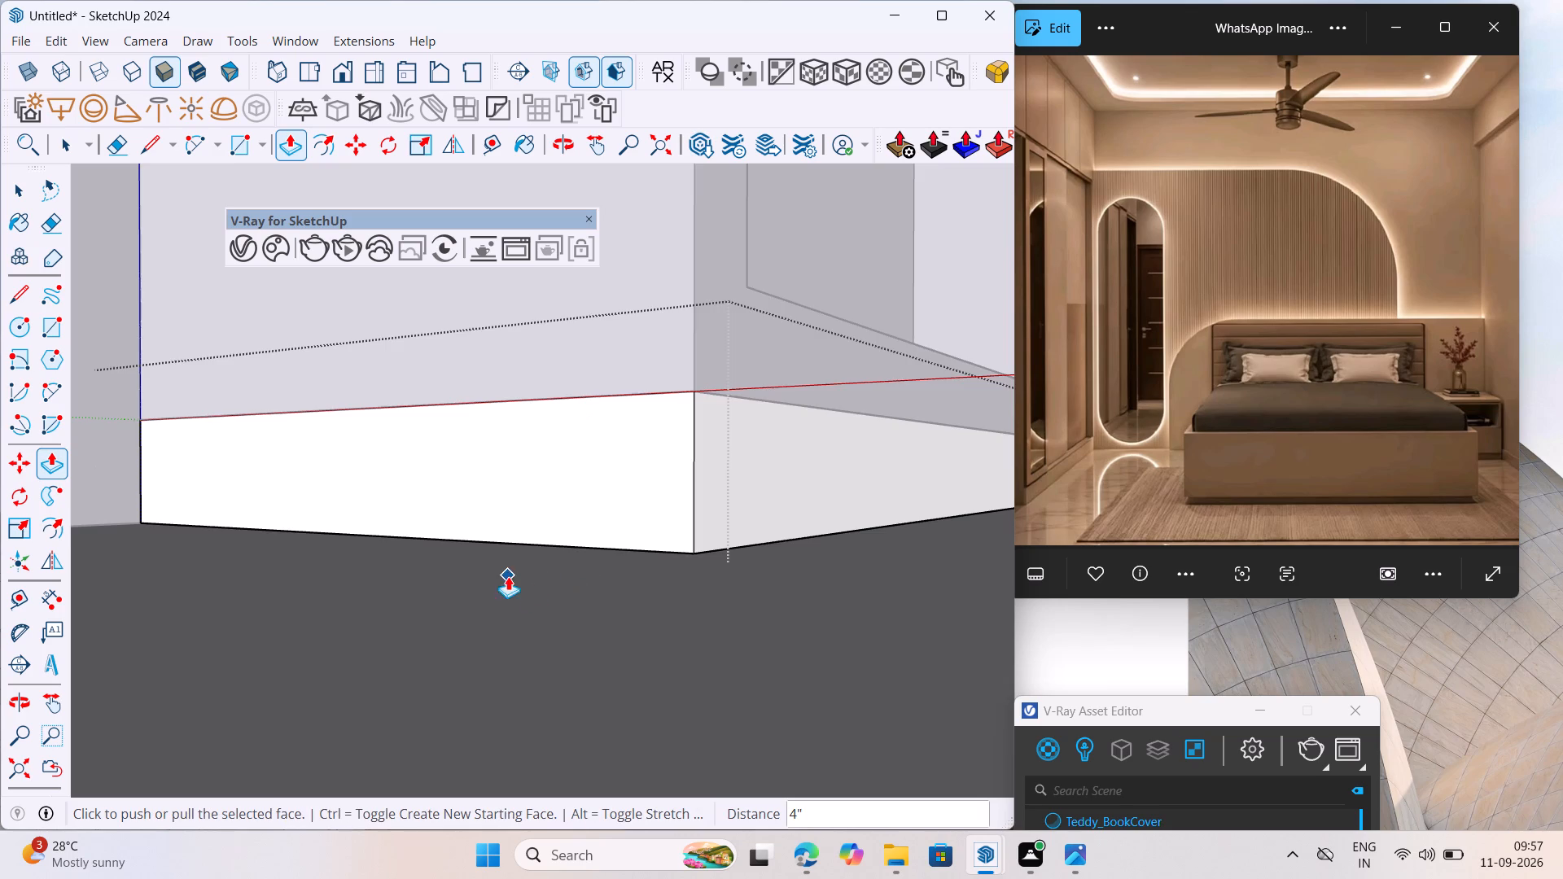
pyautogui.scroll(-7, 504, 577)
pyautogui.rightClick(528, 637)
pyautogui.click(620, 354)
pyautogui.scroll(-10, 448, 635)
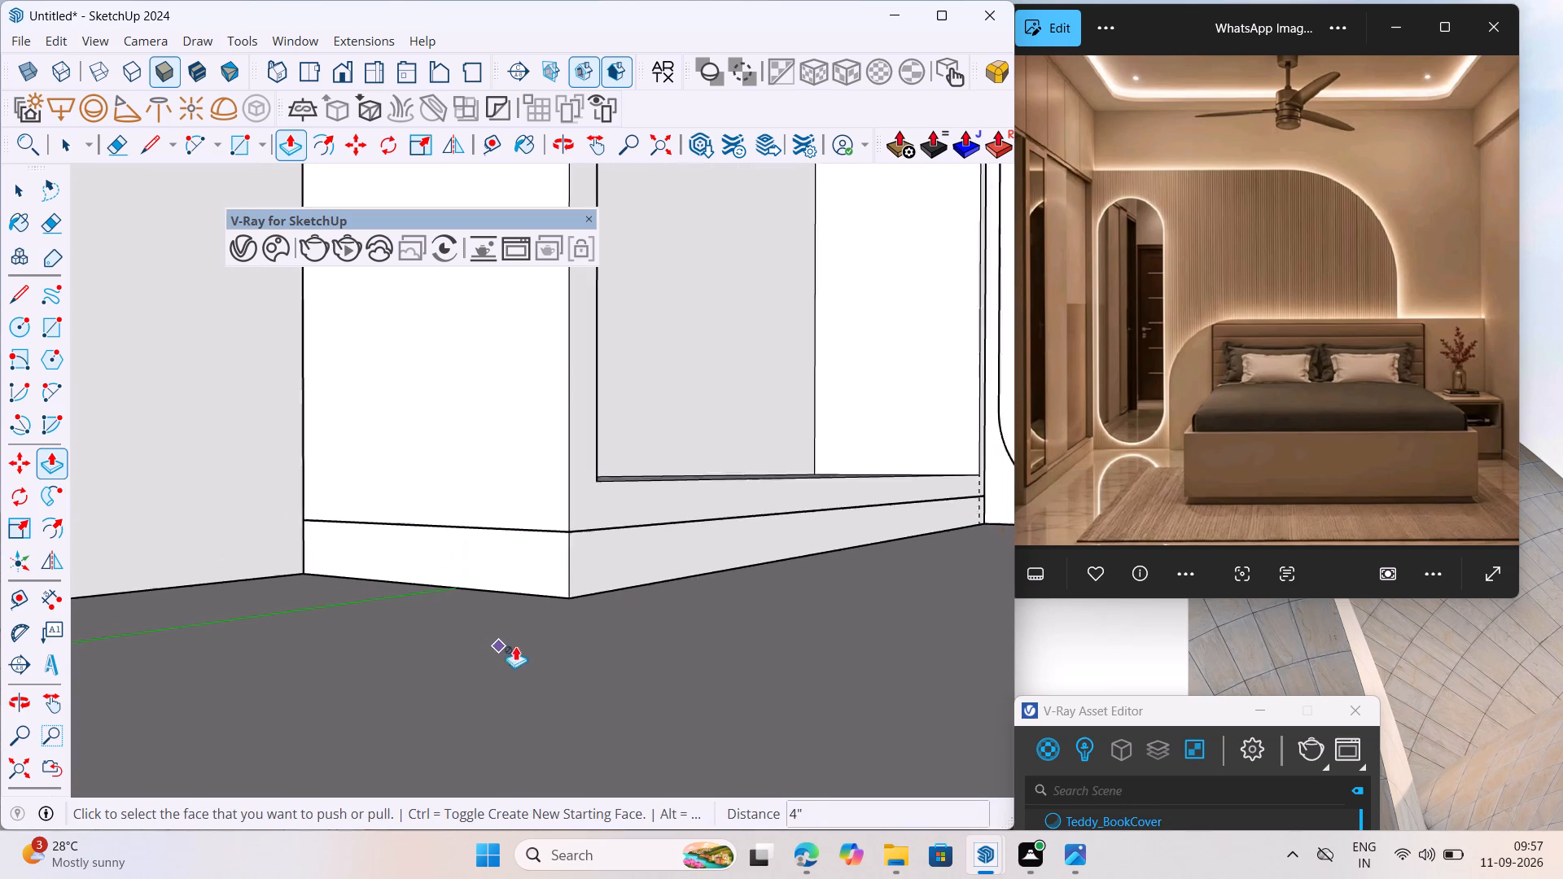
# Examine the wardrobe frame with its base and the empty side wall beside it against the bedroom reference image.
pyautogui.scroll(-18, 515, 646)
pyautogui.moveTo(557, 648); pyautogui.dragTo(429, 702, button='middle')
pyautogui.scroll(-11, 439, 676)
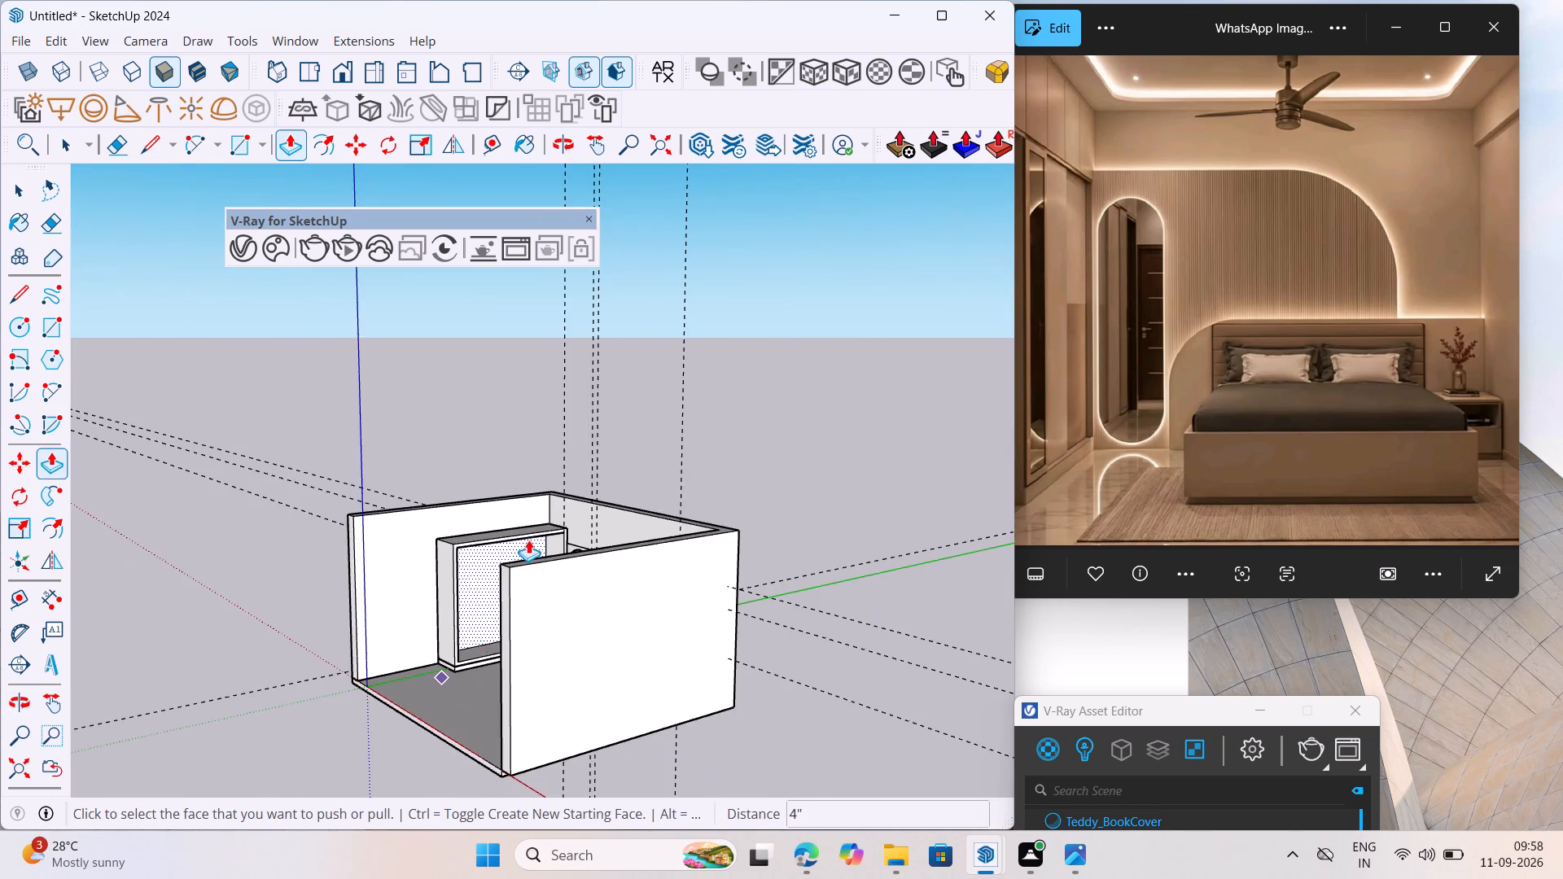
pyautogui.moveTo(528, 540); pyautogui.dragTo(410, 595, button='middle')
pyautogui.press('space')
pyautogui.rightClick(536, 360)
pyautogui.click(522, 320)
pyautogui.moveTo(418, 629); pyautogui.dragTo(475, 620, button='middle')
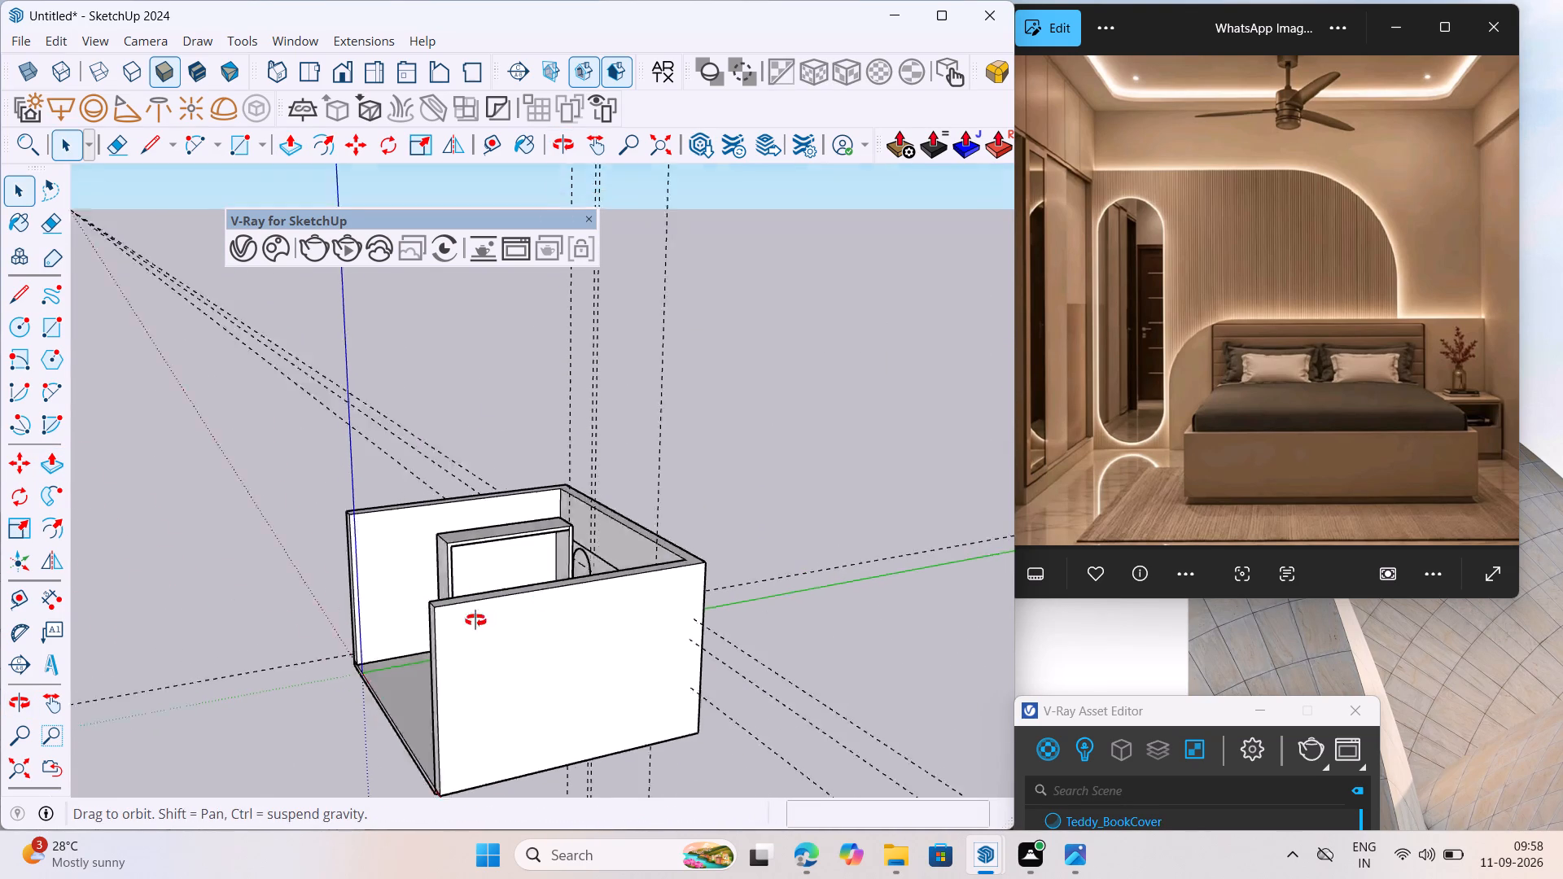
pyautogui.moveTo(475, 620); pyautogui.dragTo(593, 563, button='middle')
pyautogui.scroll(7, 488, 611)
pyautogui.scroll(7, 424, 736)
pyautogui.scroll(-7, 487, 611)
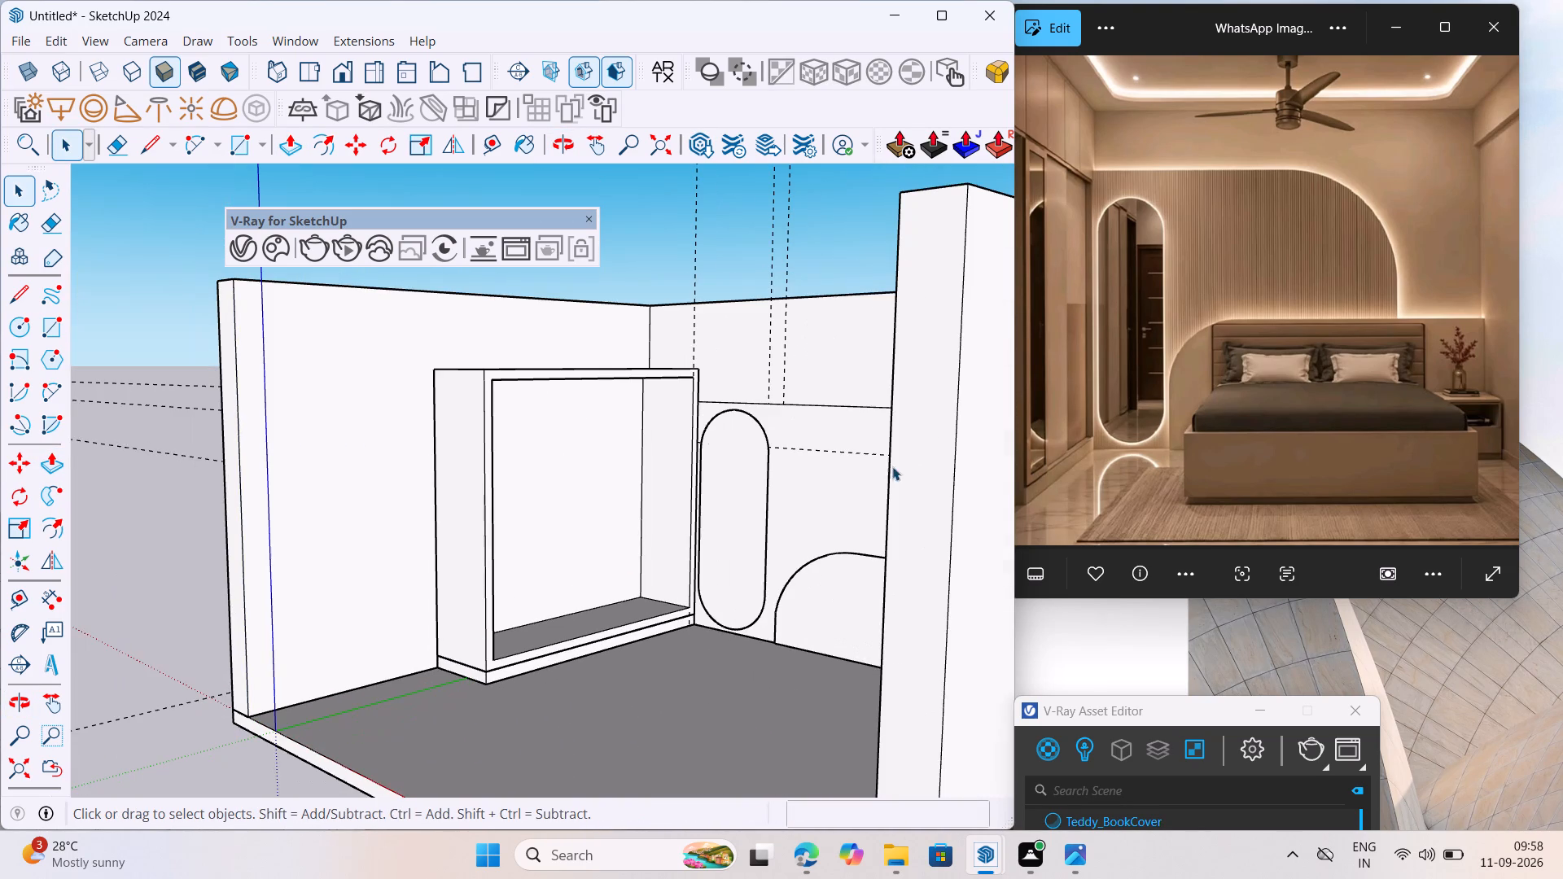
pyautogui.scroll(-5, 1110, 344)
pyautogui.scroll(2, 576, 638)
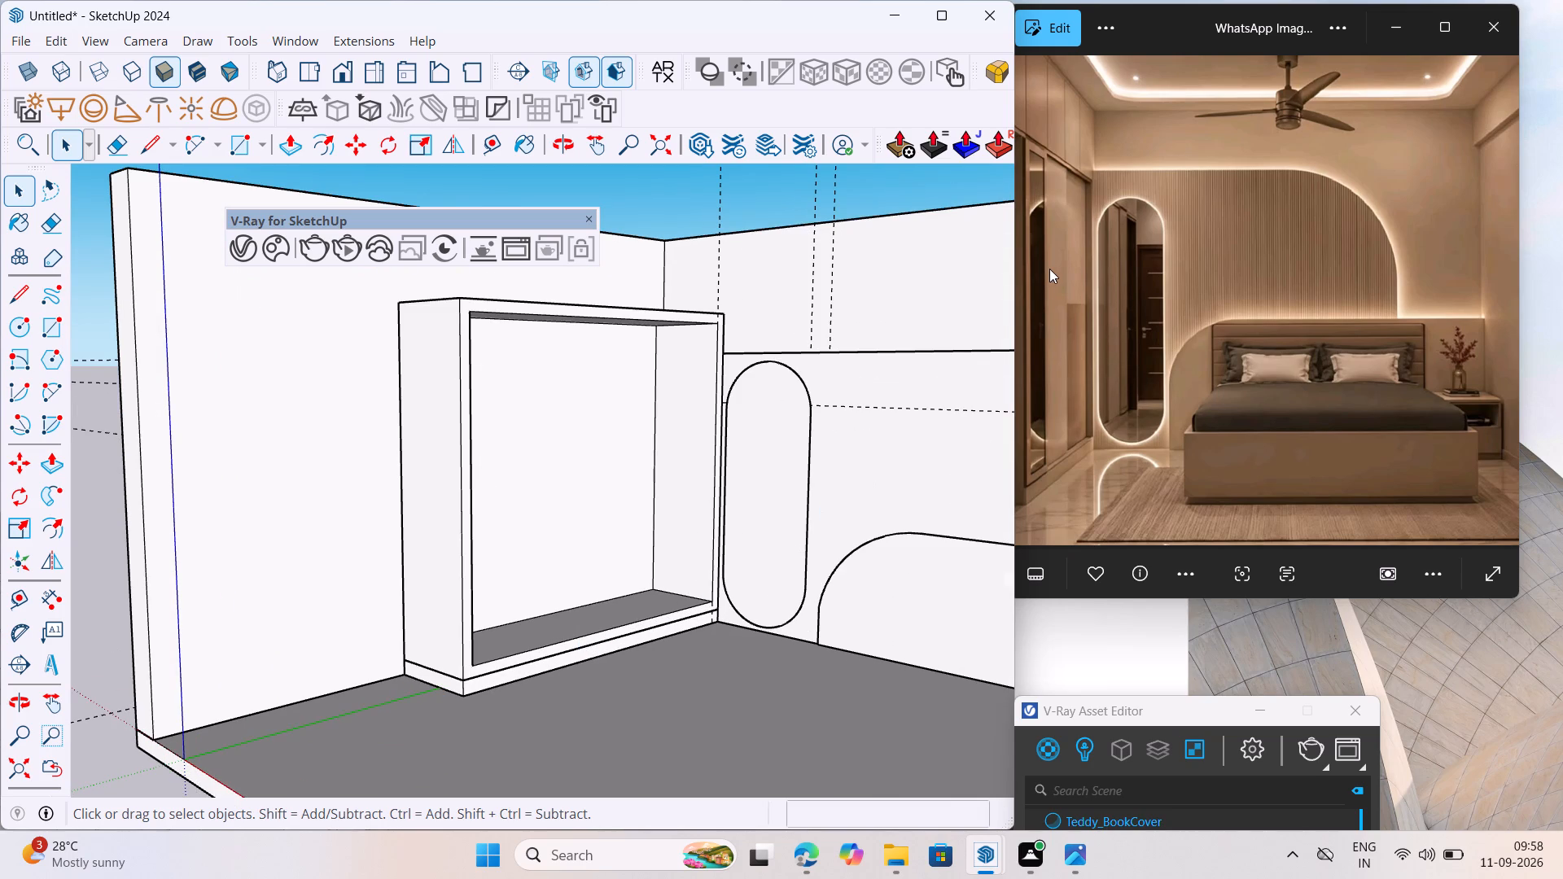
pyautogui.scroll(2, 498, 659)
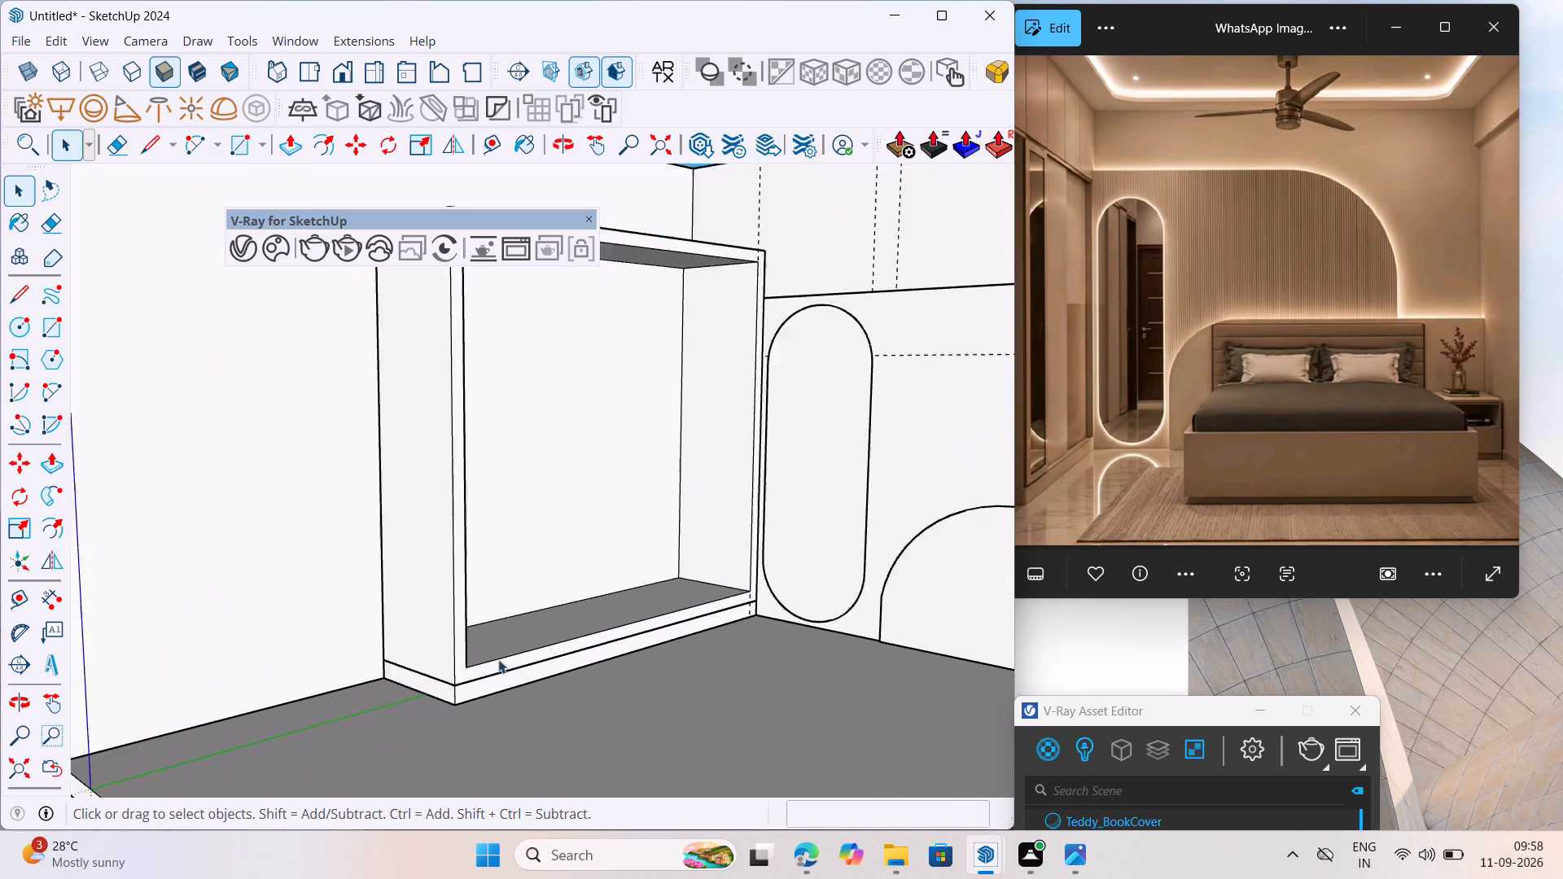
pyautogui.scroll(13, 498, 659)
pyautogui.scroll(5, 427, 728)
pyautogui.scroll(-4, 417, 536)
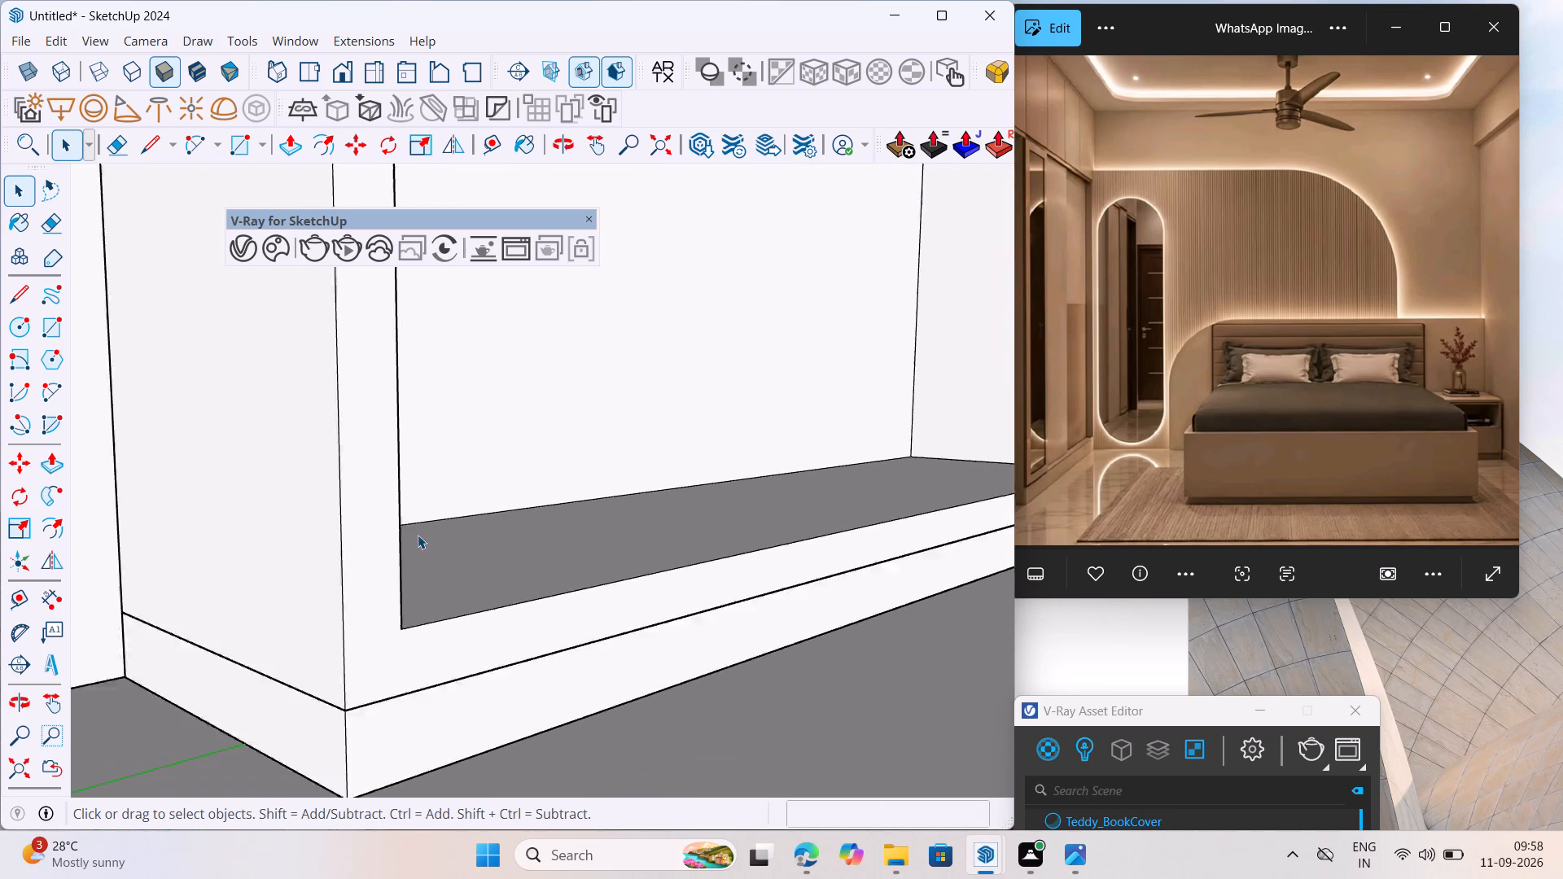
pyautogui.scroll(-12, 418, 535)
pyautogui.moveTo(332, 568); pyautogui.dragTo(272, 583, button='middle')
pyautogui.scroll(-7, 388, 490)
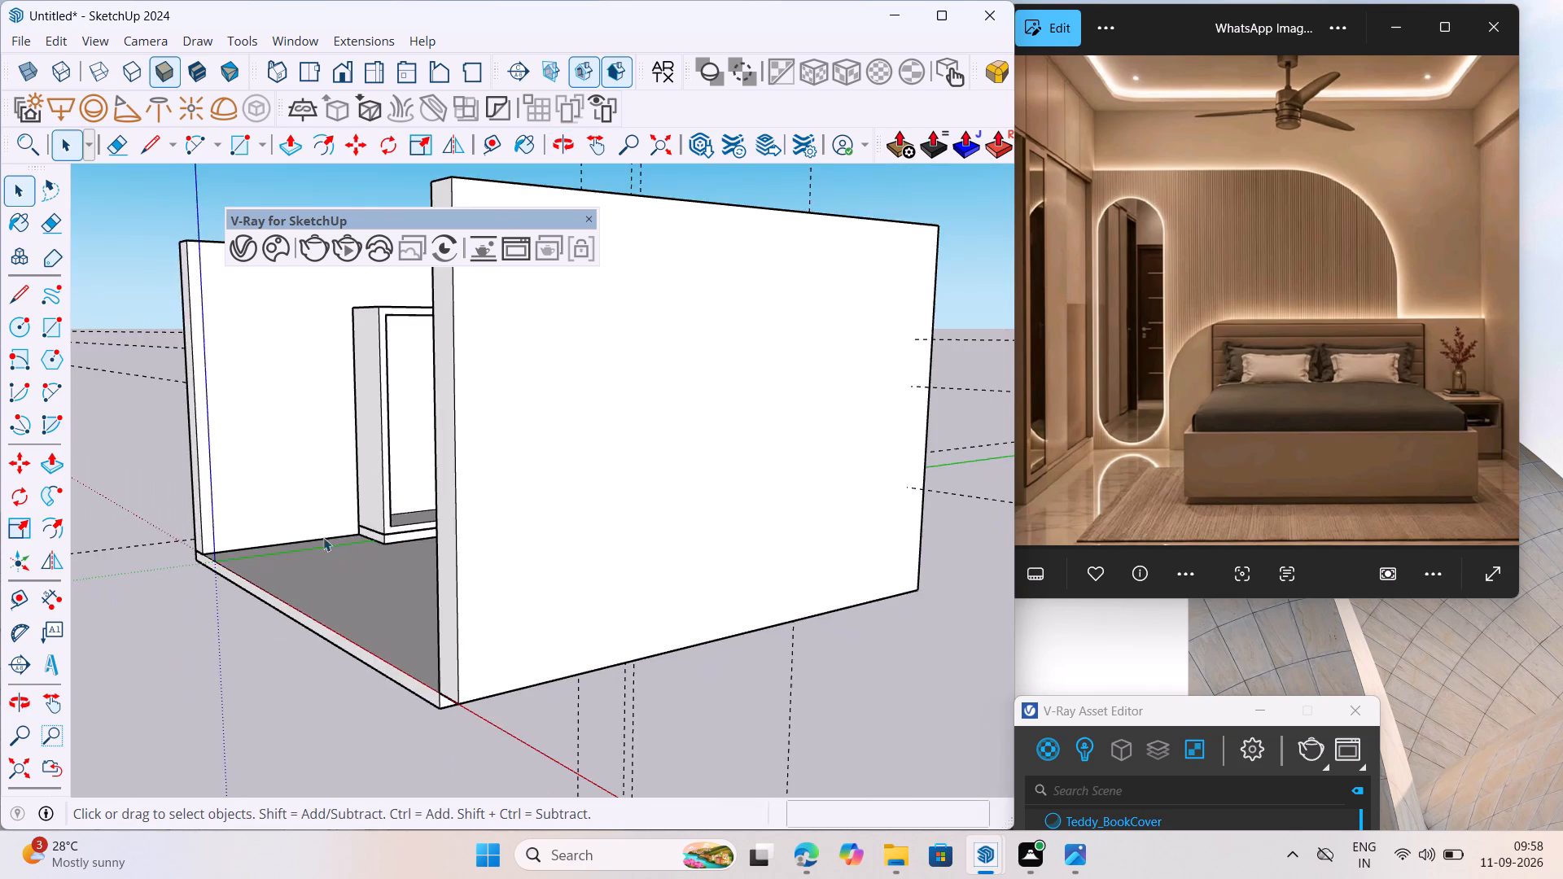
pyautogui.scroll(-5, 287, 494)
pyautogui.moveTo(266, 546); pyautogui.dragTo(285, 553, button='middle')
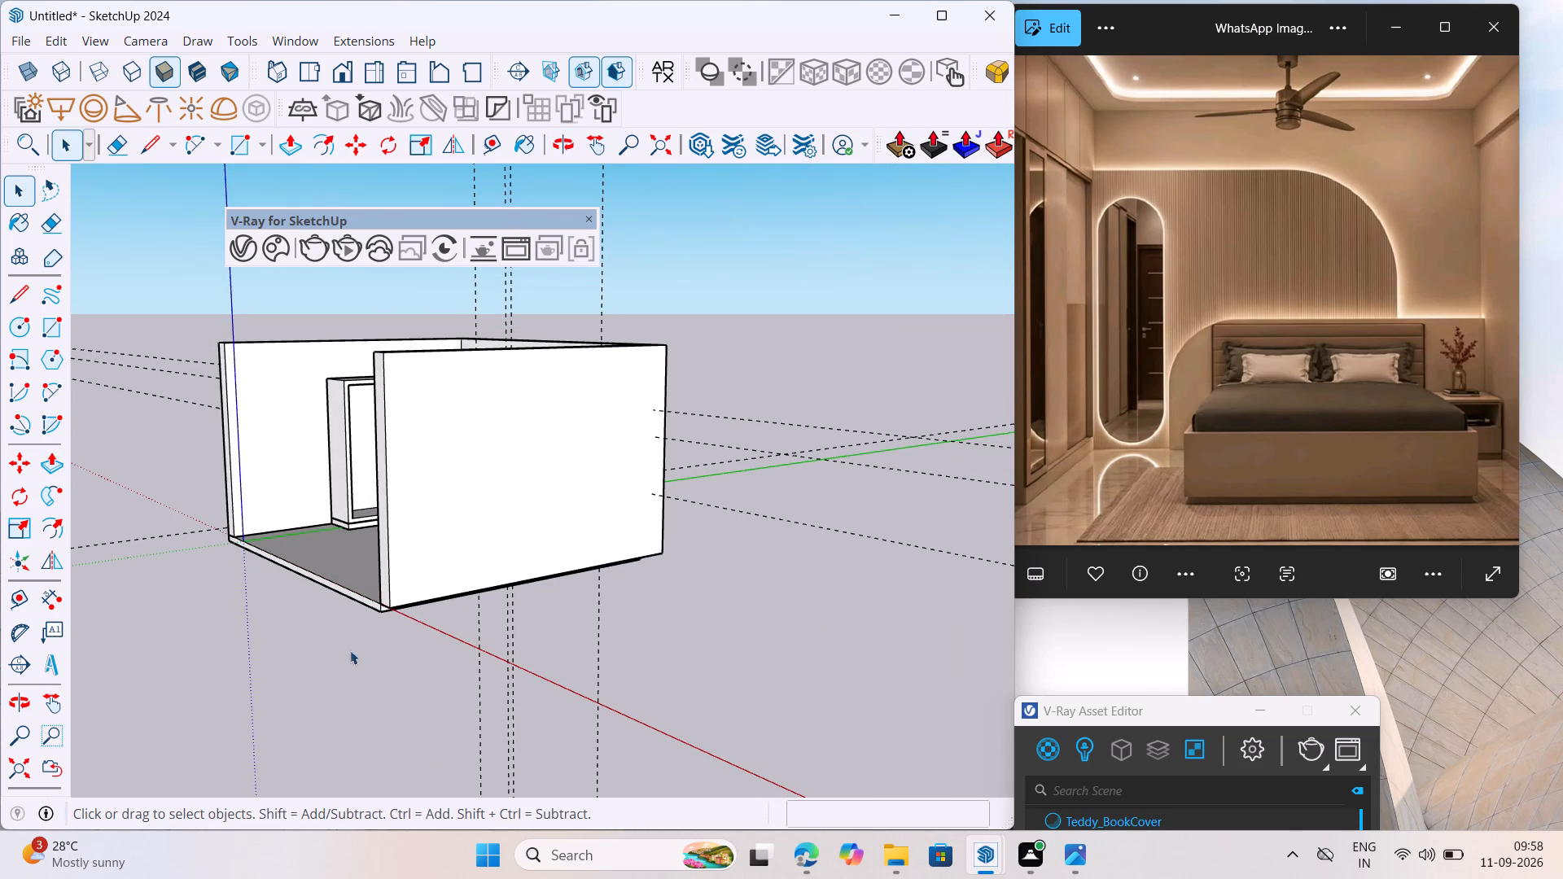
pyautogui.scroll(-15, 1352, 254)
pyautogui.scroll(-2, 1391, 427)
pyautogui.scroll(11, 259, 472)
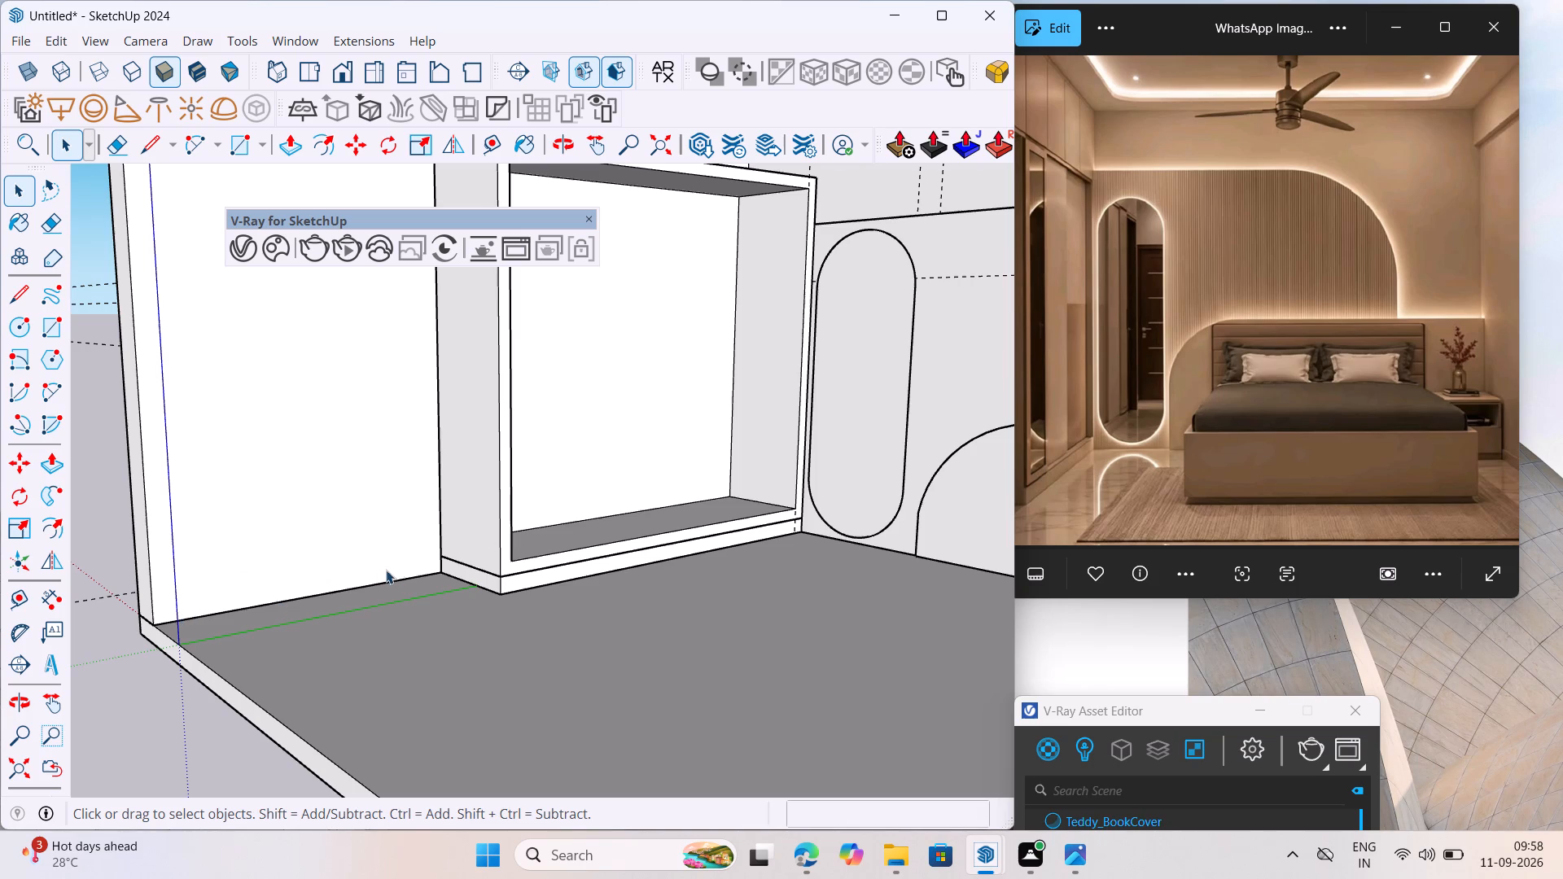
pyautogui.scroll(-3, 549, 221)
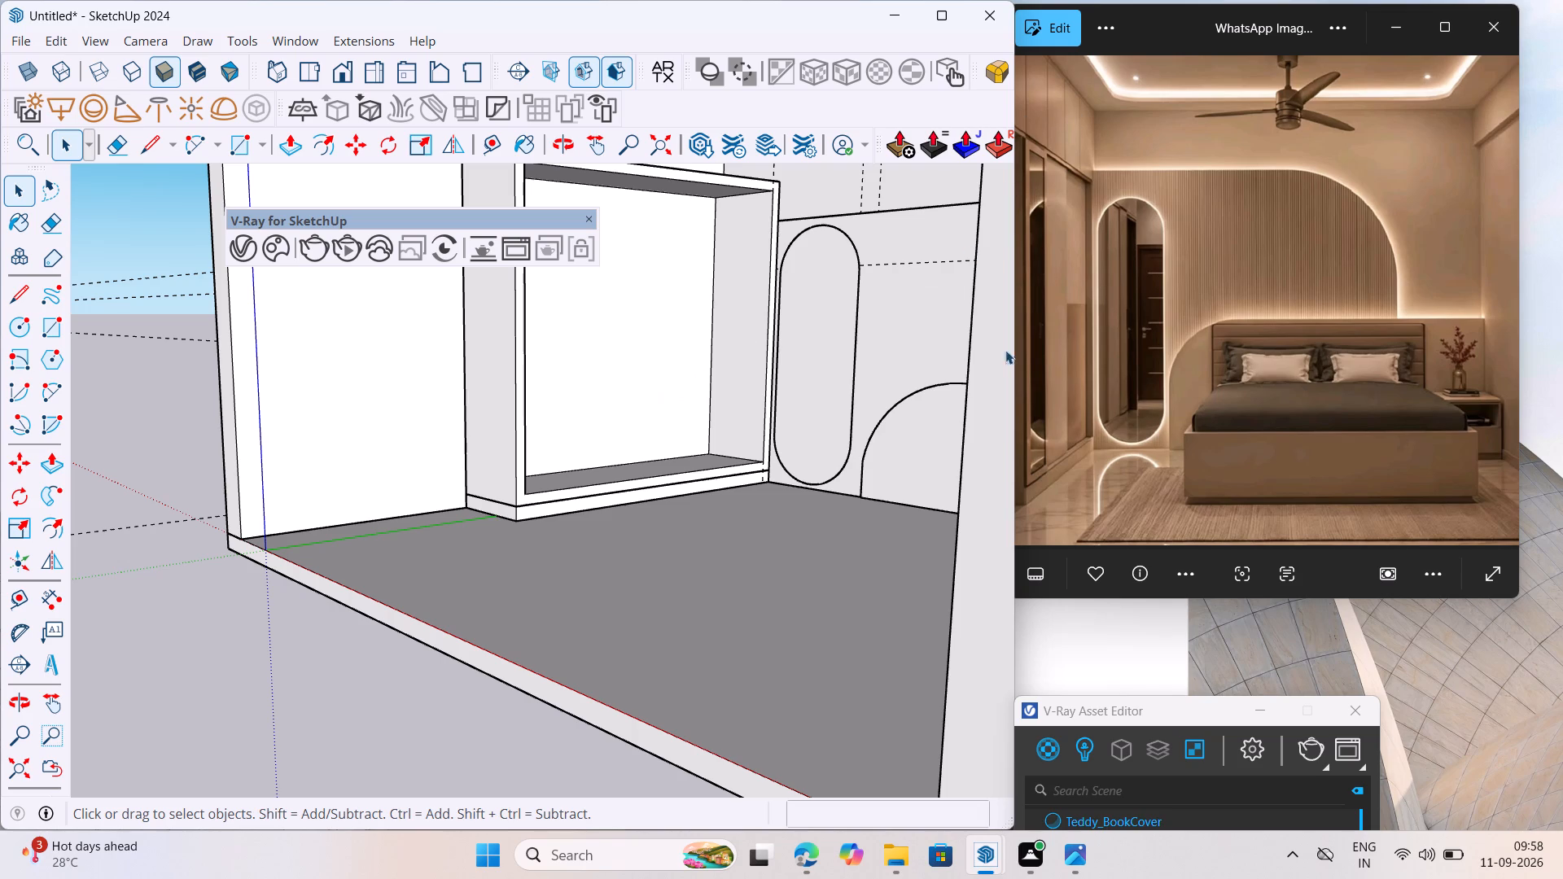
pyautogui.scroll(-3, 1136, 349)
pyautogui.click(1200, 350)
pyautogui.scroll(-4, 1198, 352)
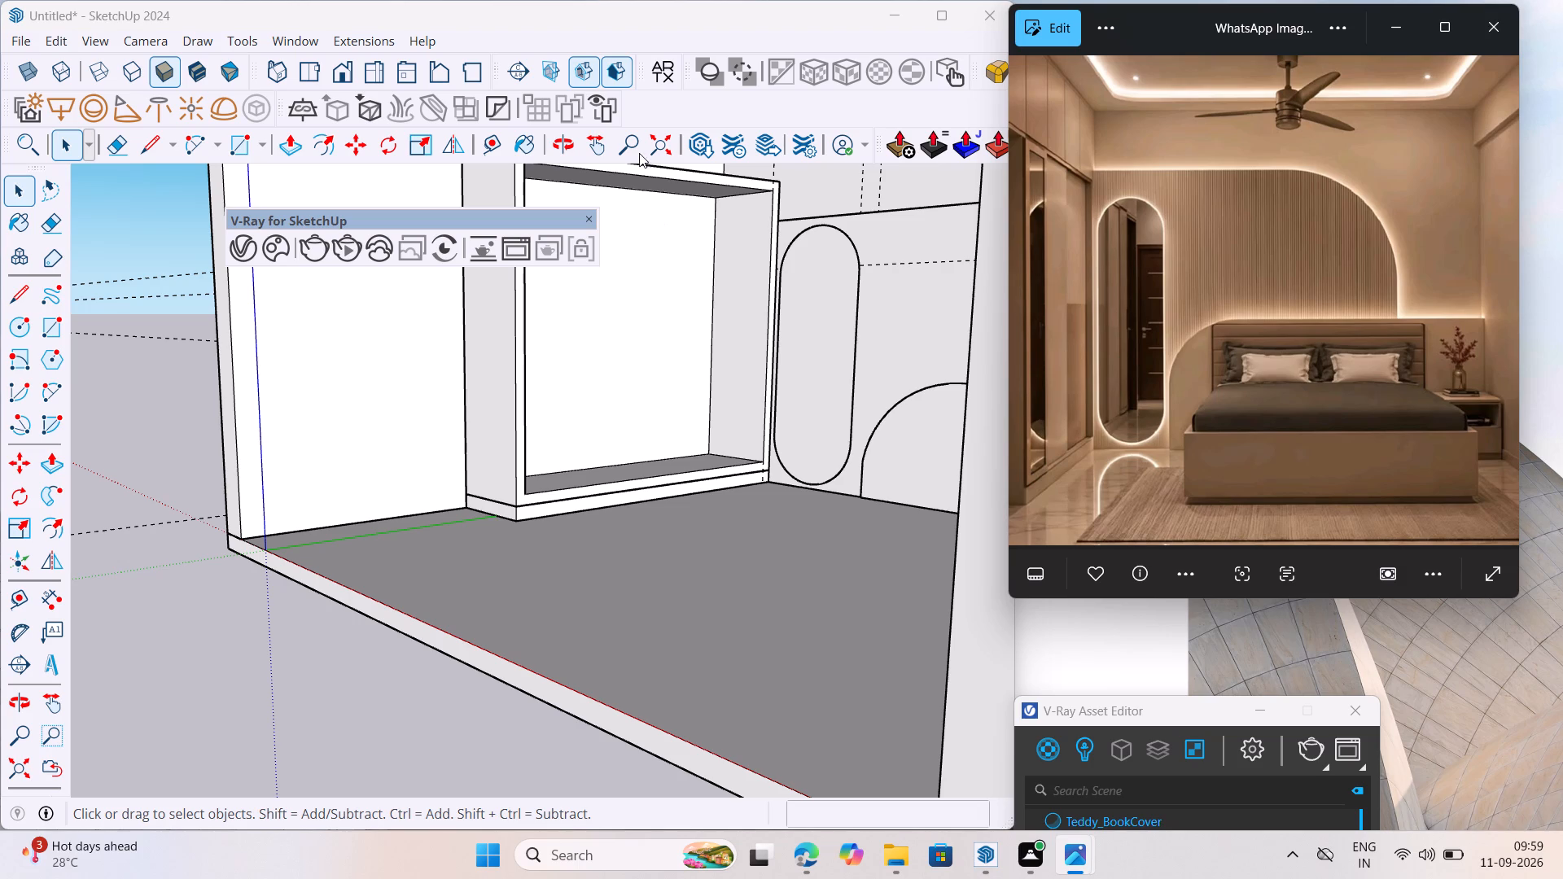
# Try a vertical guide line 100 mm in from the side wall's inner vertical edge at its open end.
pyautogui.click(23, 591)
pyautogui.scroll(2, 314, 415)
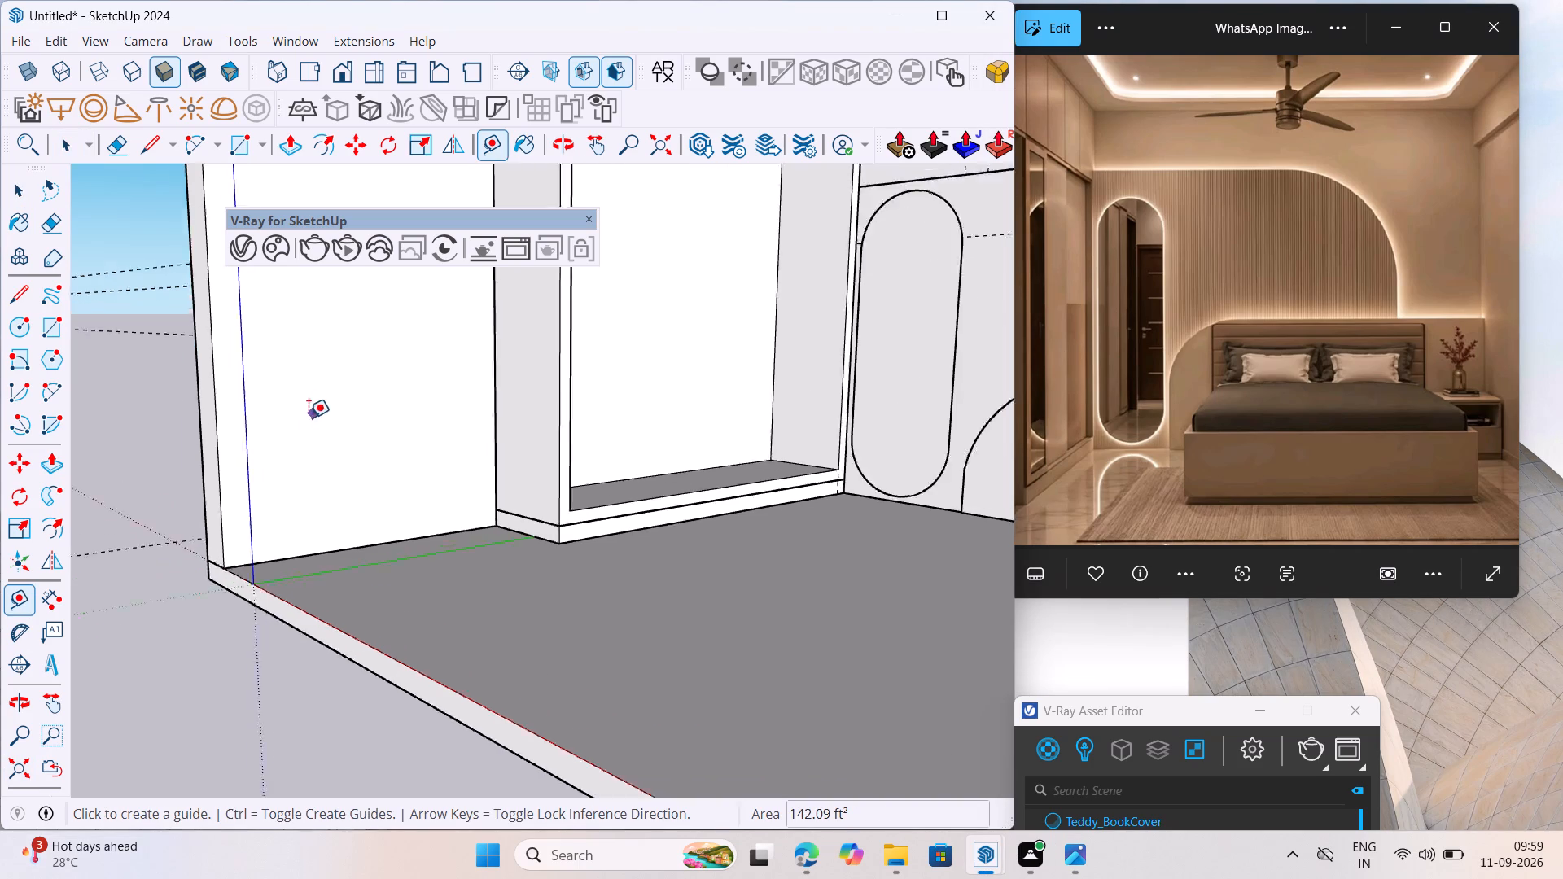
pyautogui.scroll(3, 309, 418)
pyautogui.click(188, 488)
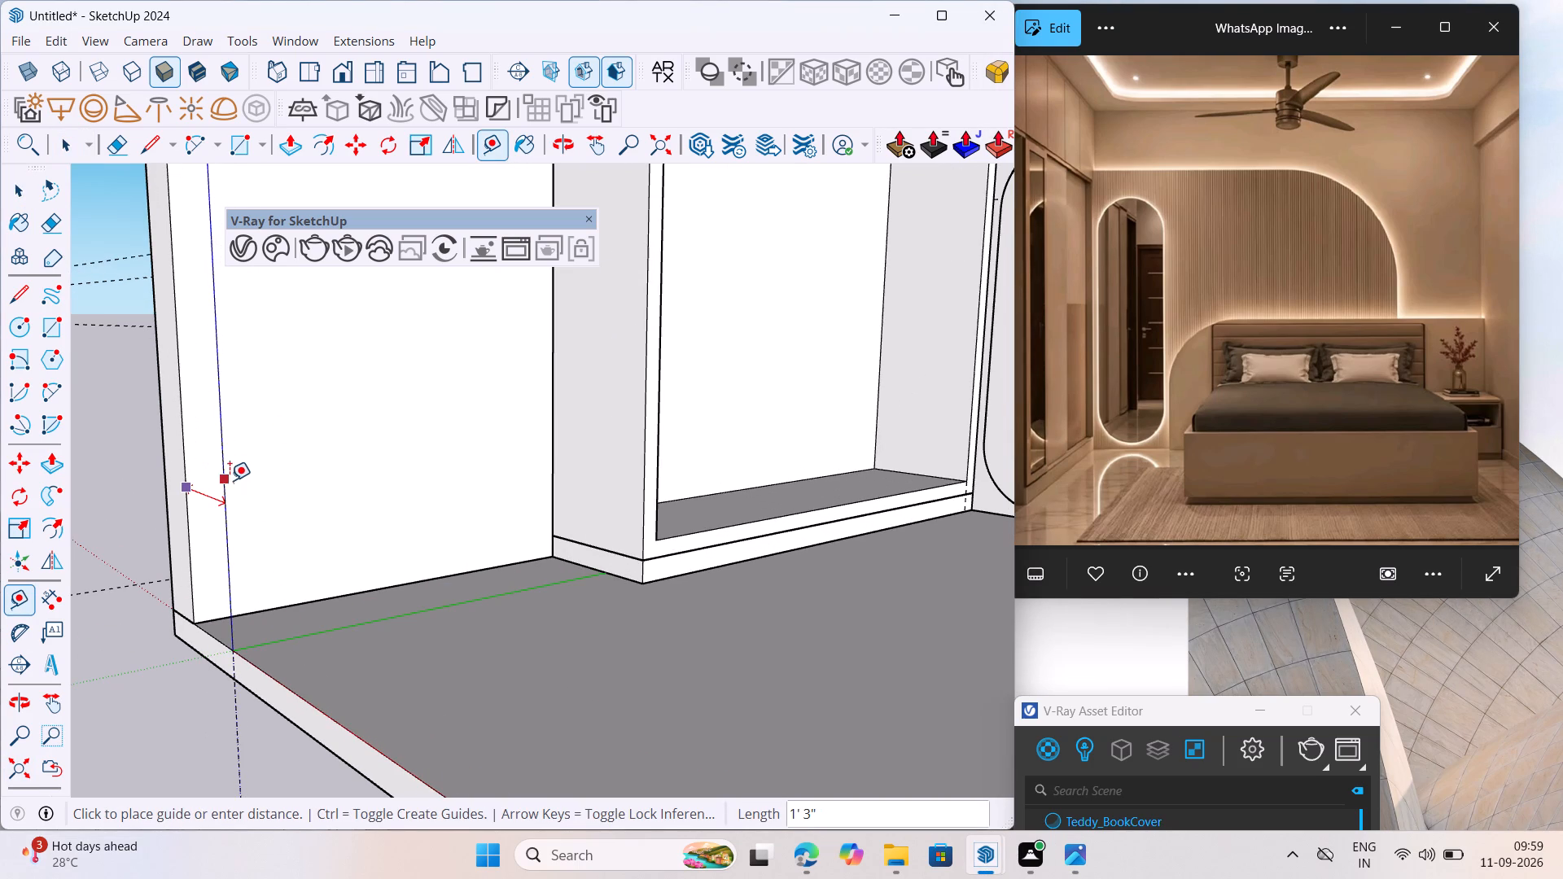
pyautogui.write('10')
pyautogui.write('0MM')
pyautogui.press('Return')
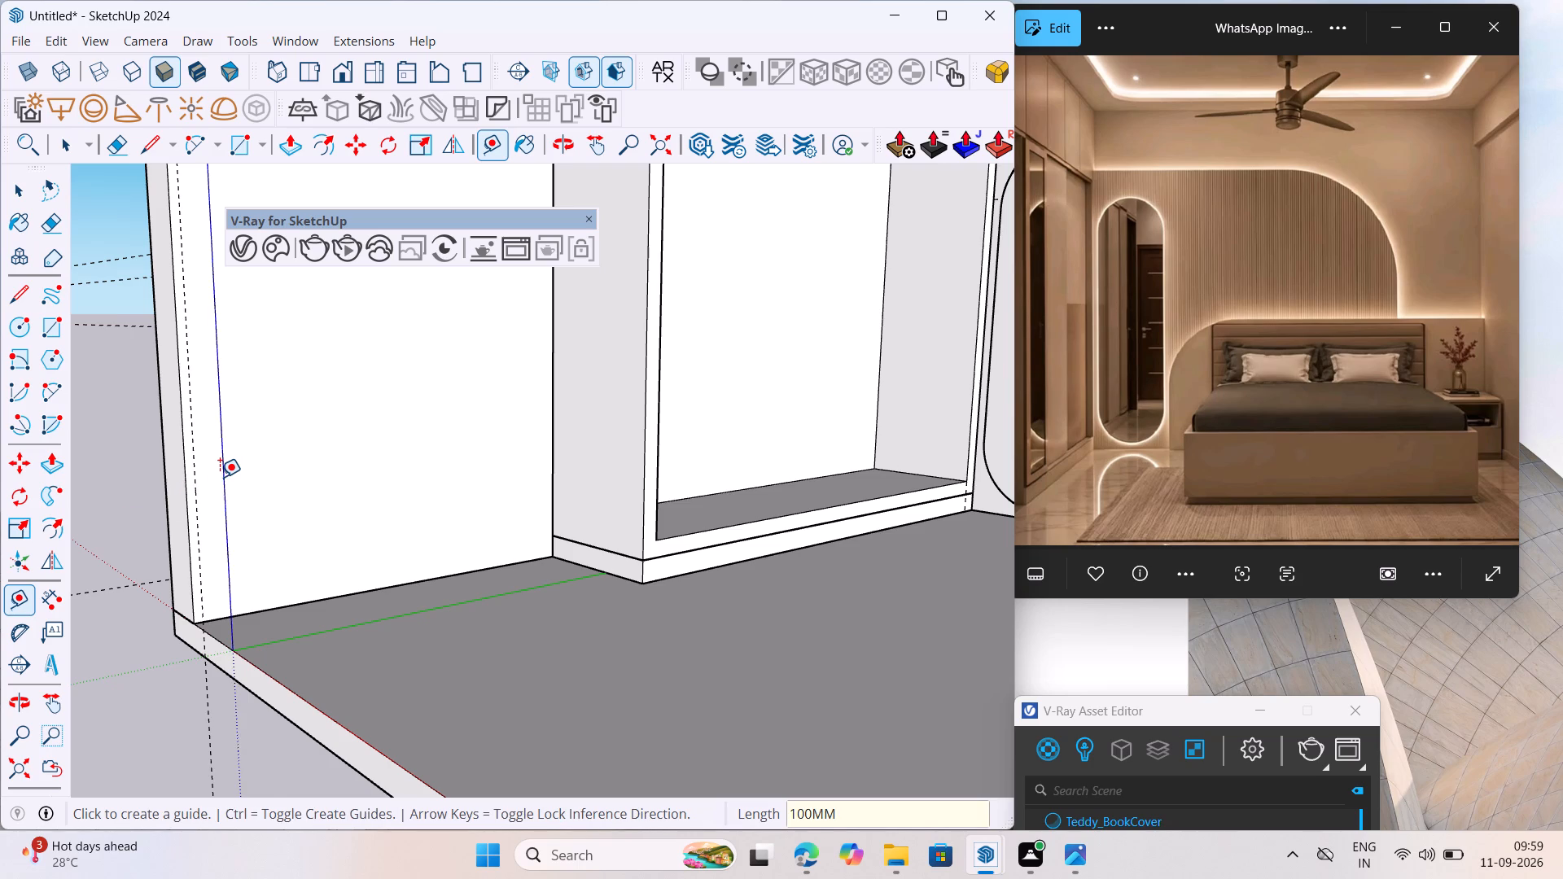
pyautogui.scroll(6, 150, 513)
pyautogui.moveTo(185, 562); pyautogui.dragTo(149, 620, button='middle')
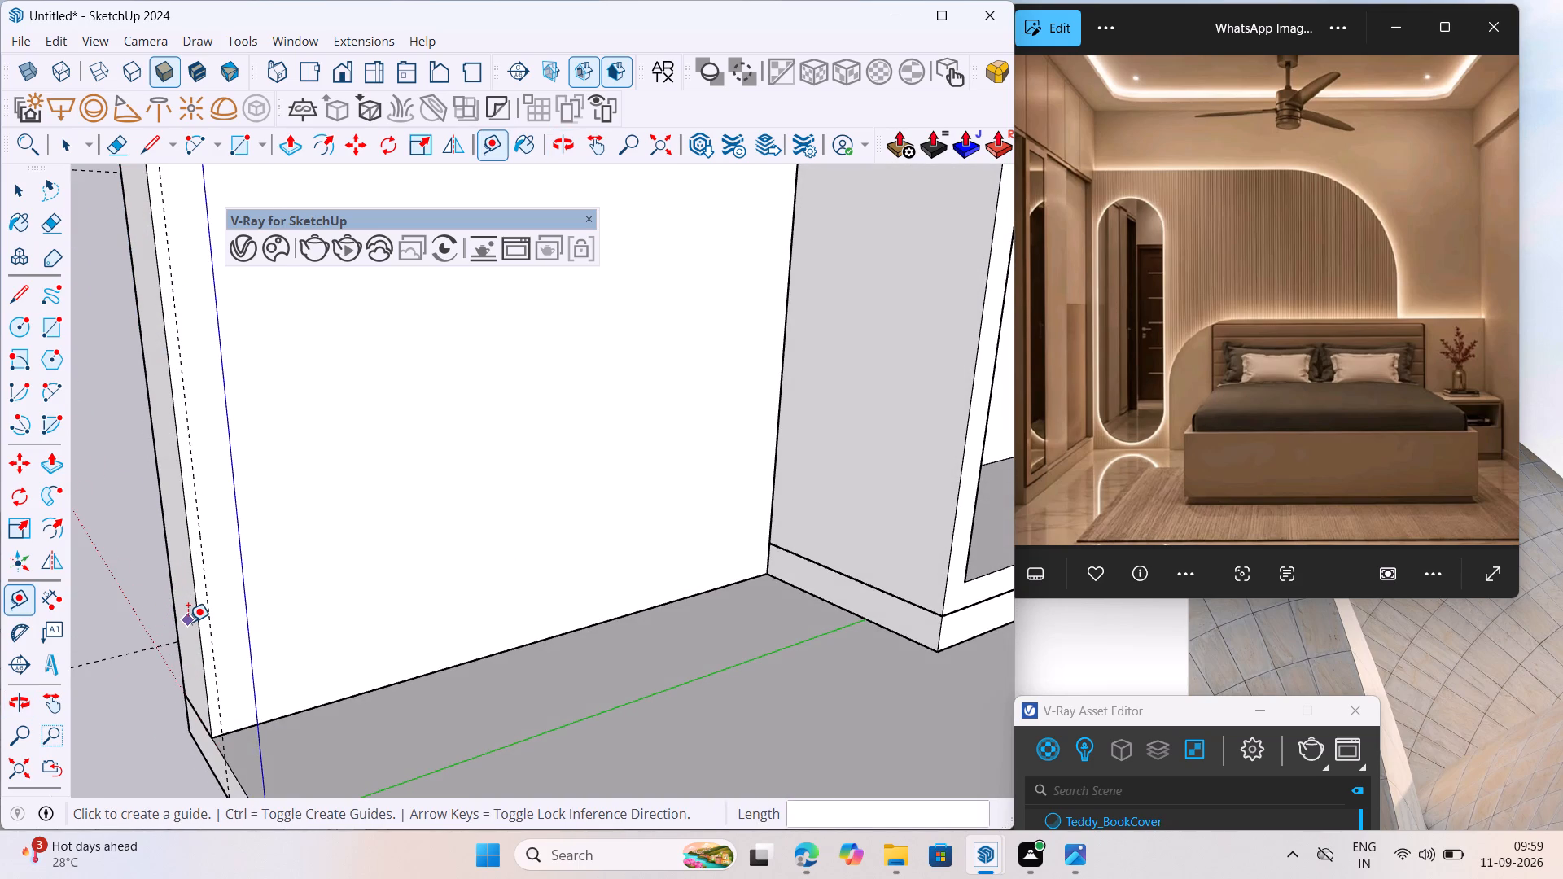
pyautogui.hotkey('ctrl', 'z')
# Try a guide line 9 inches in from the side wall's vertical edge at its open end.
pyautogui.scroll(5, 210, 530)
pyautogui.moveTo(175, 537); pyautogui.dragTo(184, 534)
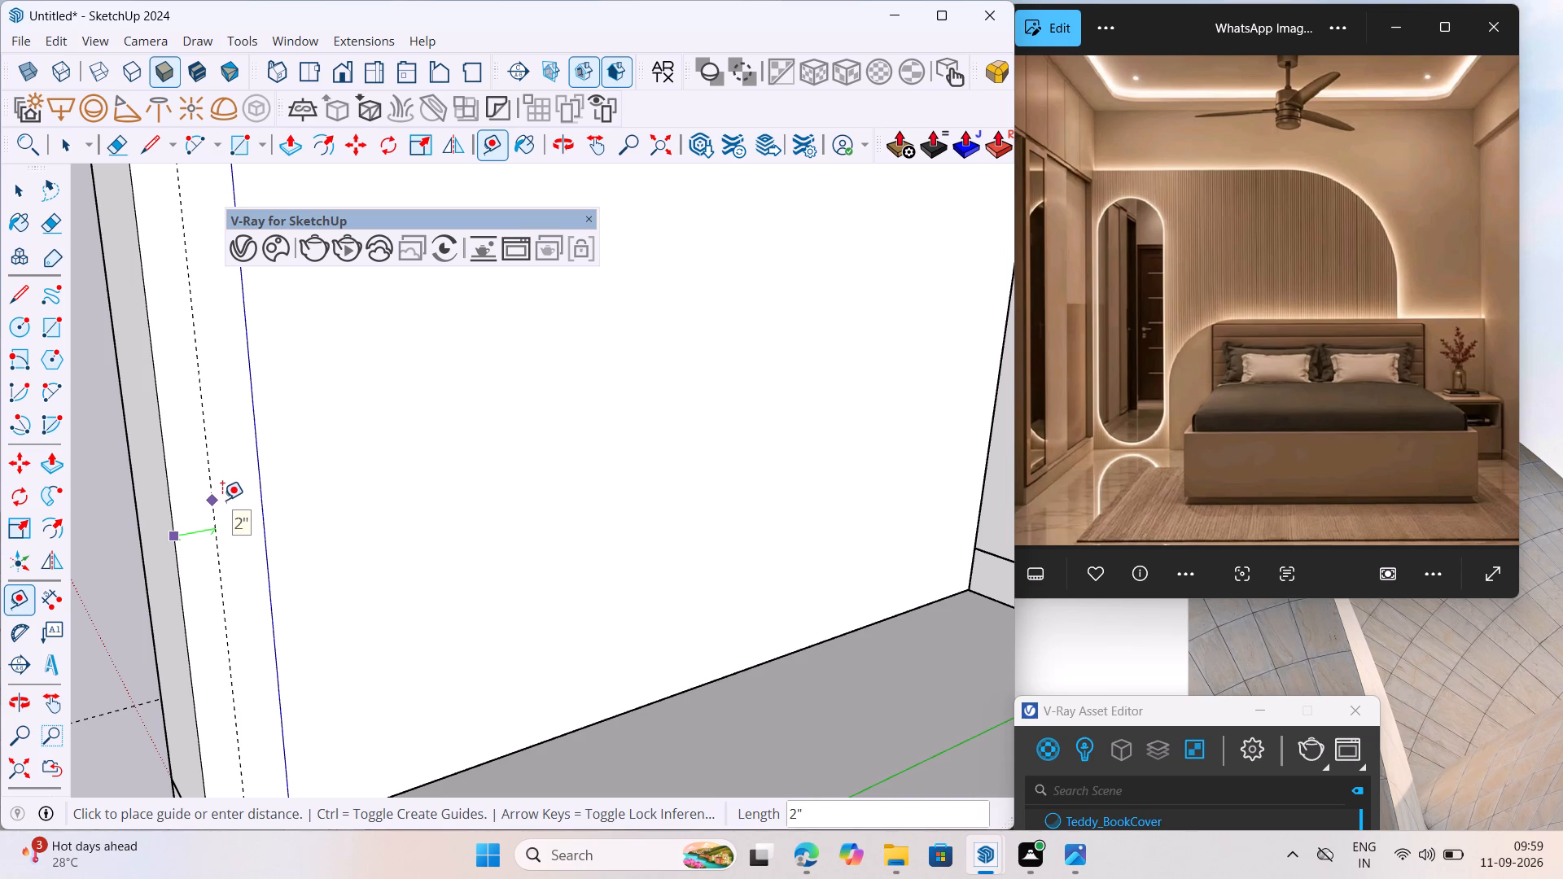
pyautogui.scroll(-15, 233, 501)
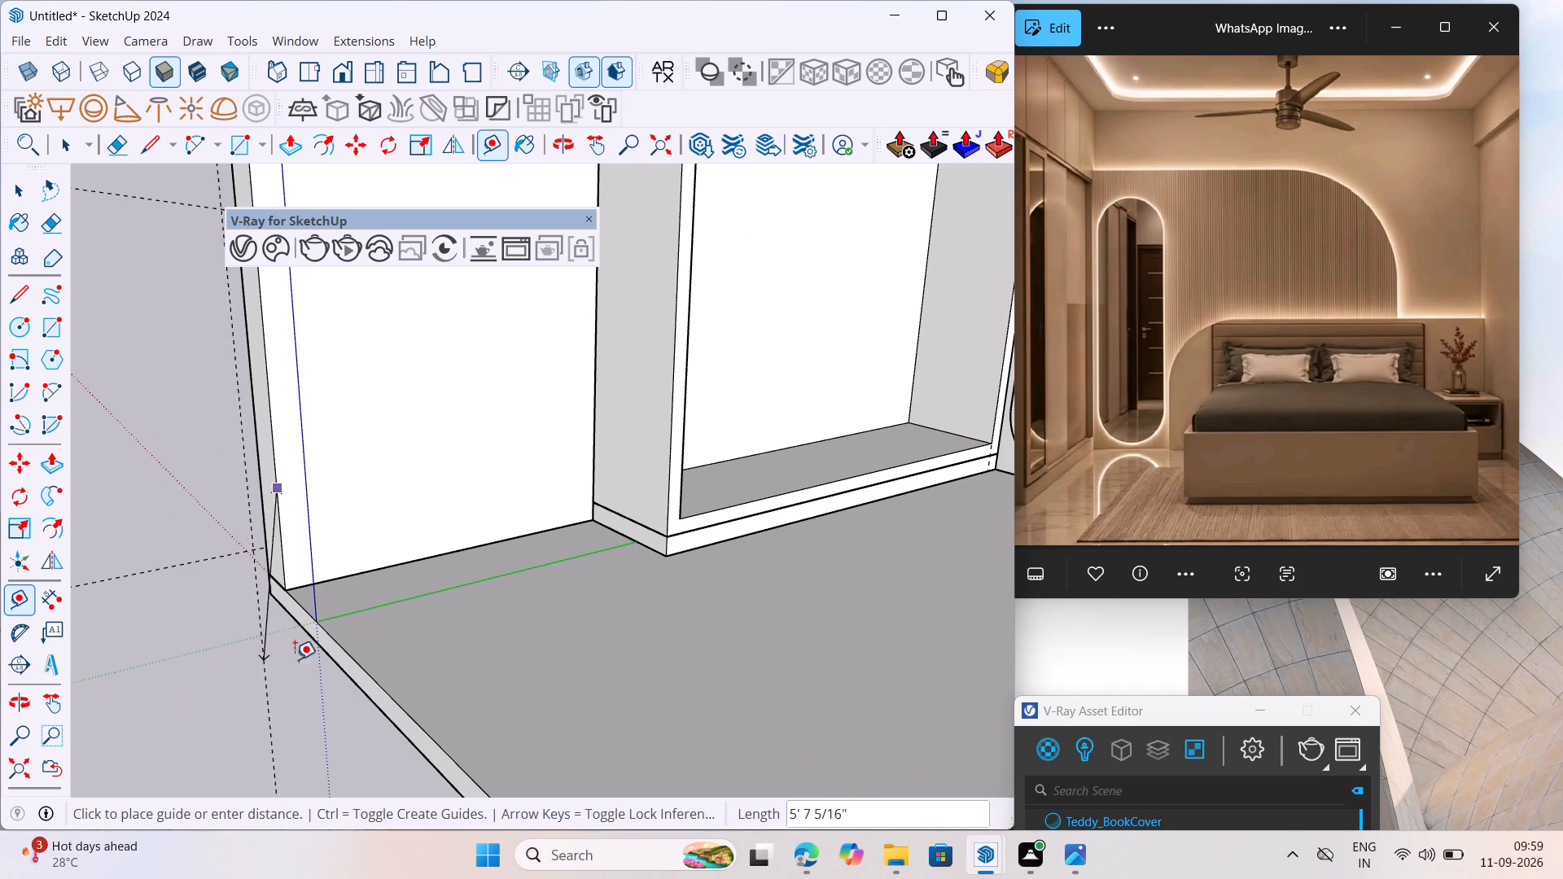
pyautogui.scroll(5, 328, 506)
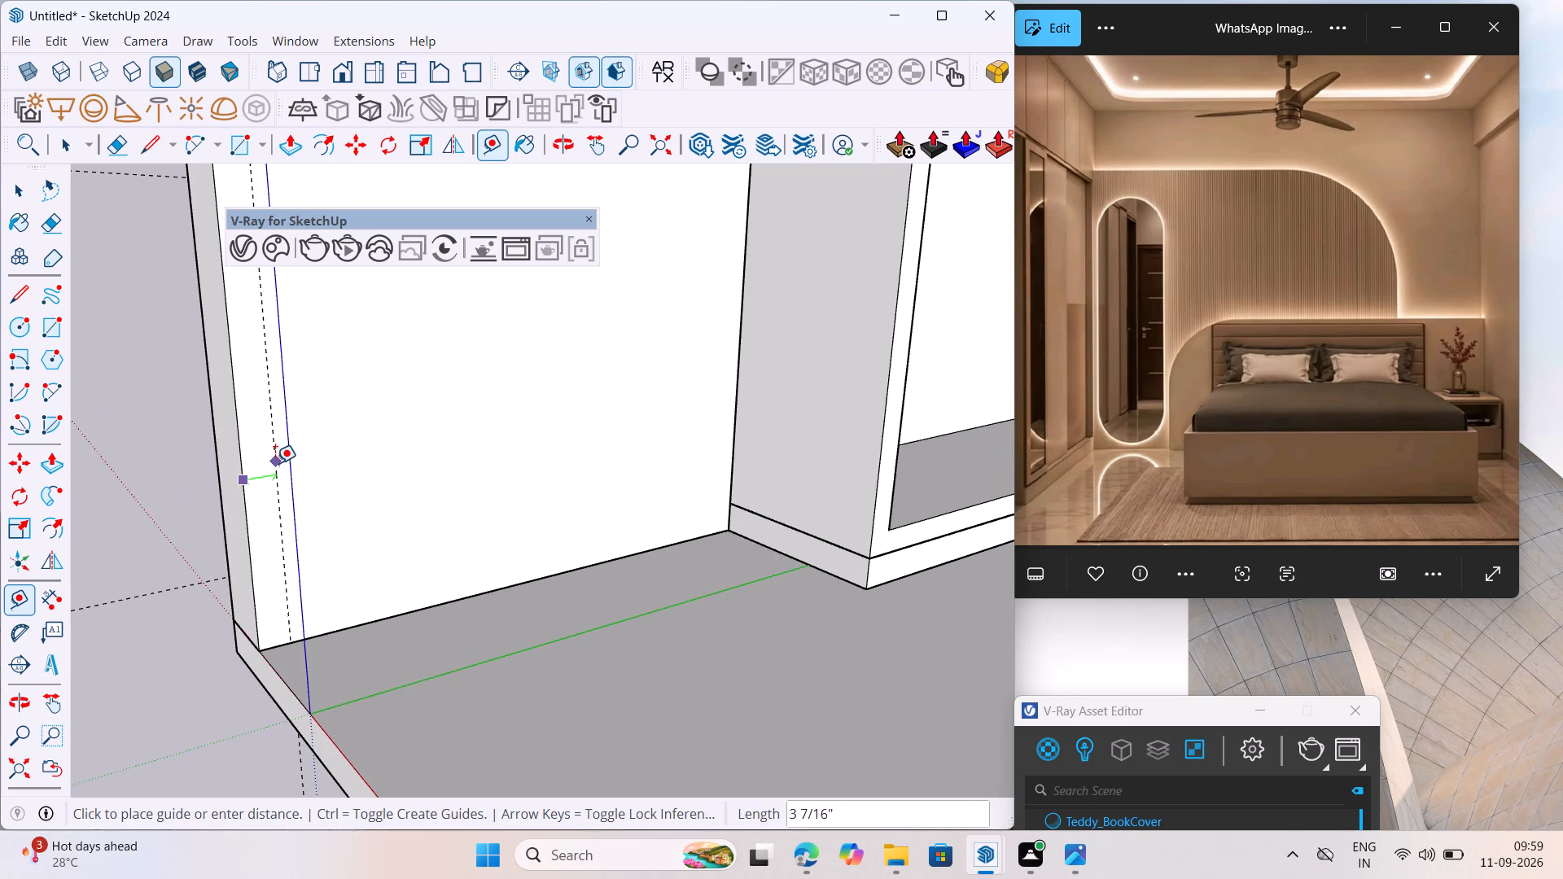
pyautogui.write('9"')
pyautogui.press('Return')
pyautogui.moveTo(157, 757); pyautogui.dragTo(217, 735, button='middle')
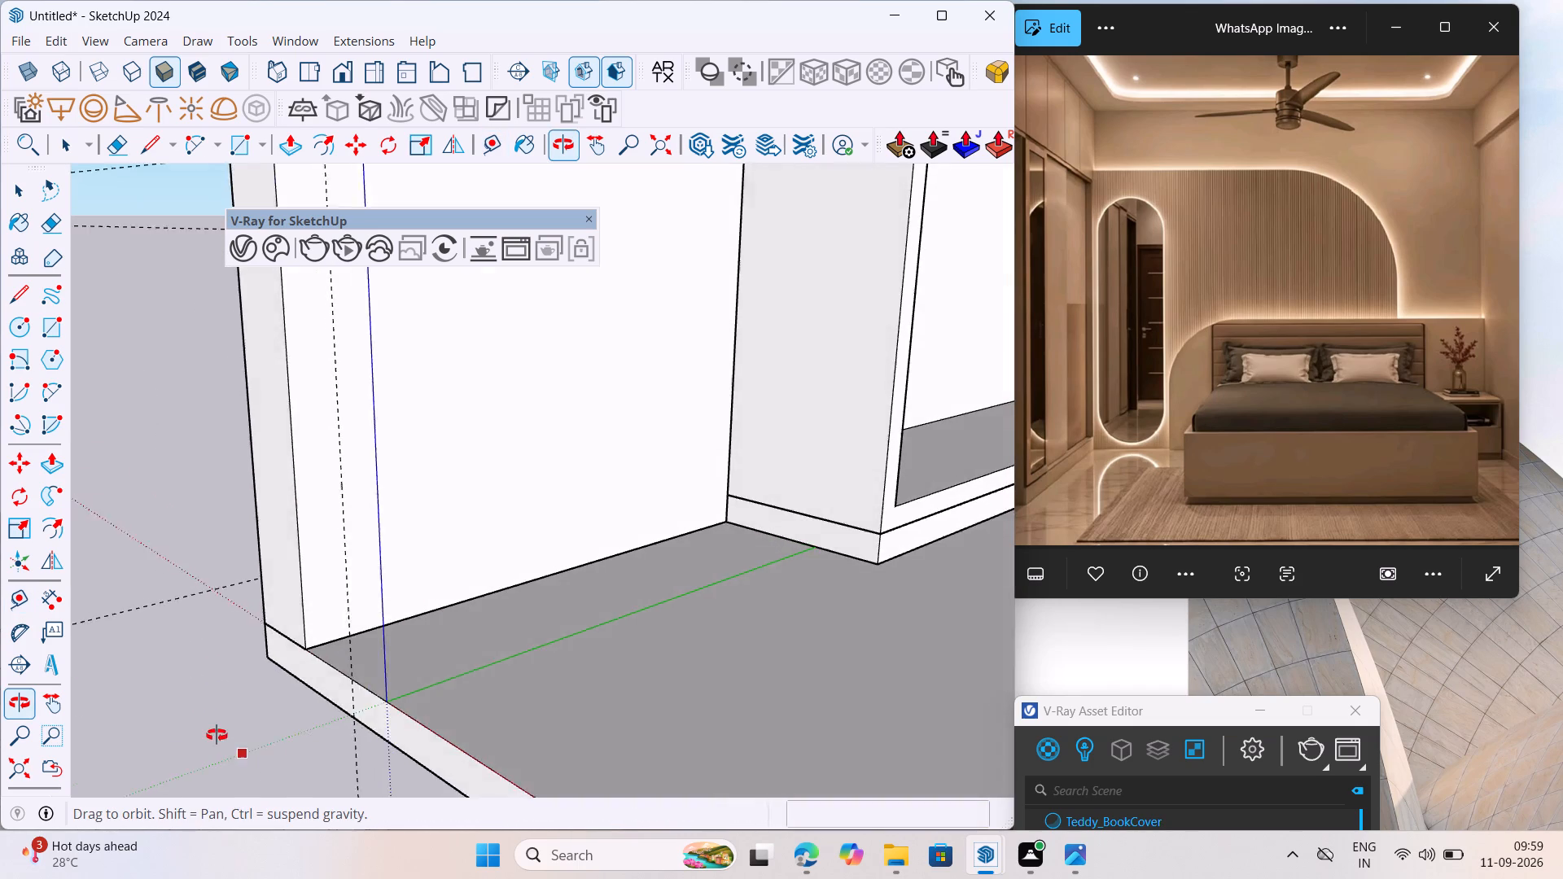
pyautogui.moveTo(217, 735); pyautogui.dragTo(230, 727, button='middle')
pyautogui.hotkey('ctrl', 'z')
# Place a vertical guide line on the side wall's inner face, 9 inches in from its open-end edge.
pyautogui.moveTo(307, 679); pyautogui.dragTo(141, 739, button='middle')
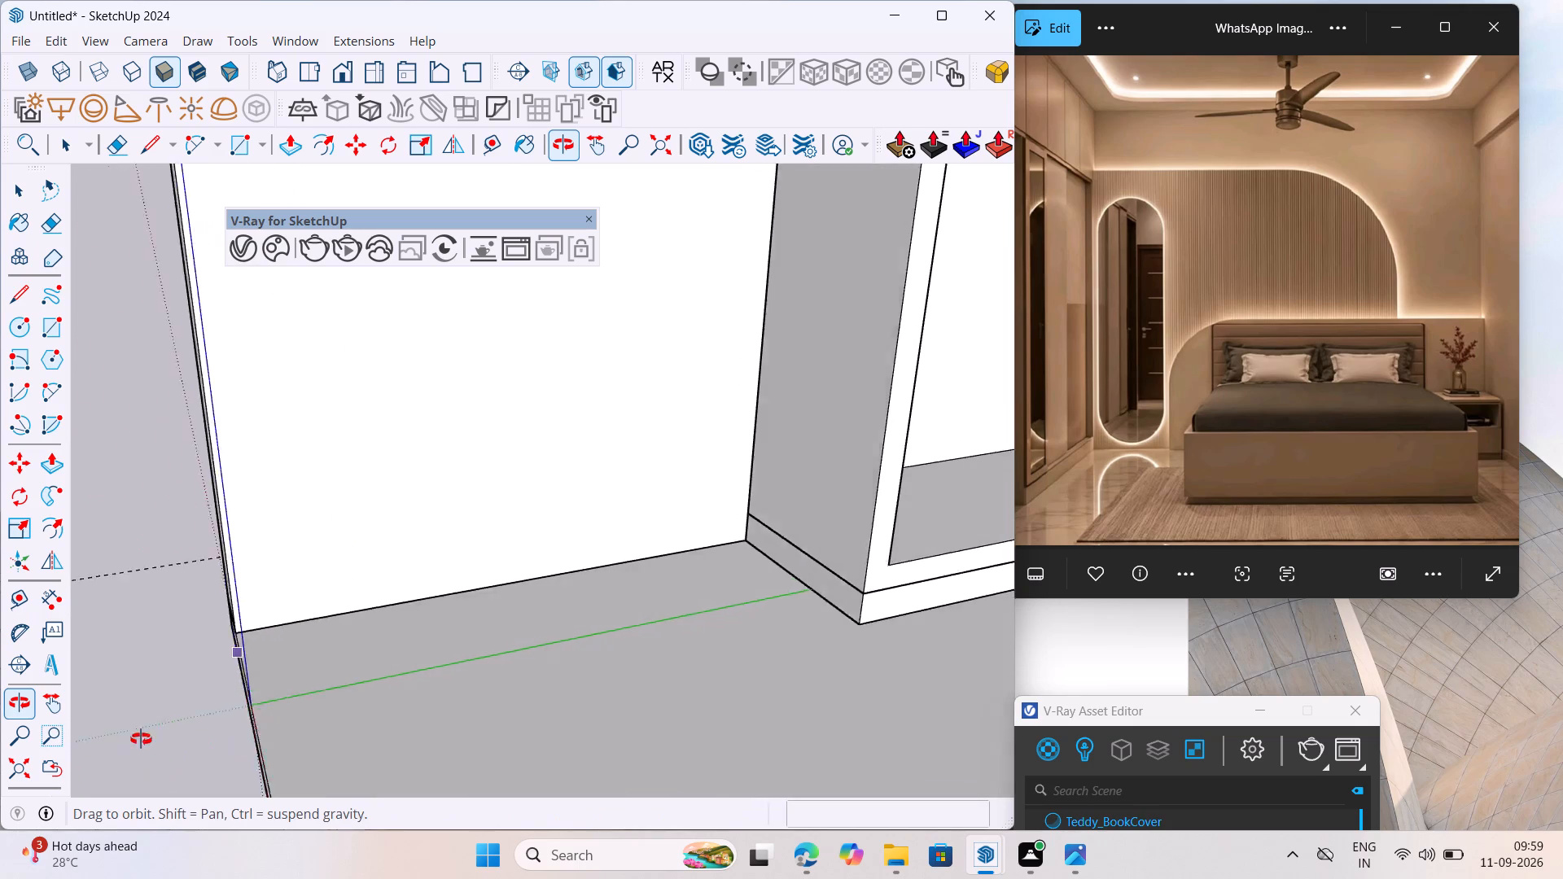
pyautogui.moveTo(141, 739); pyautogui.dragTo(60, 739, button='middle')
pyautogui.scroll(1, 232, 426)
pyautogui.click(192, 442)
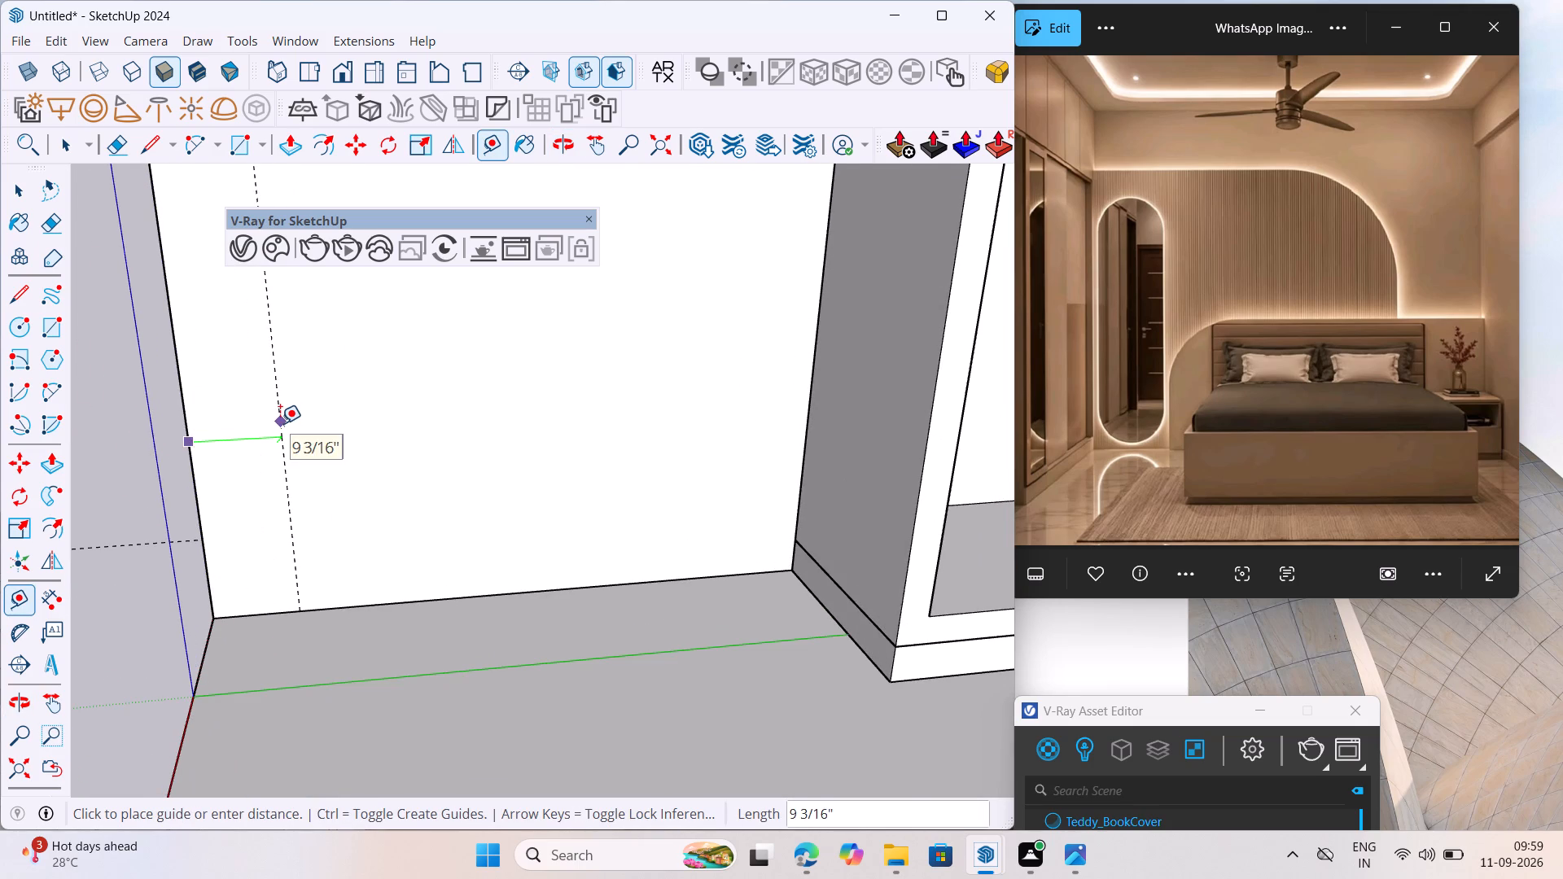
pyautogui.press('9')
pyautogui.hotkey('shift', '"')
pyautogui.press('Return')
pyautogui.press('space')
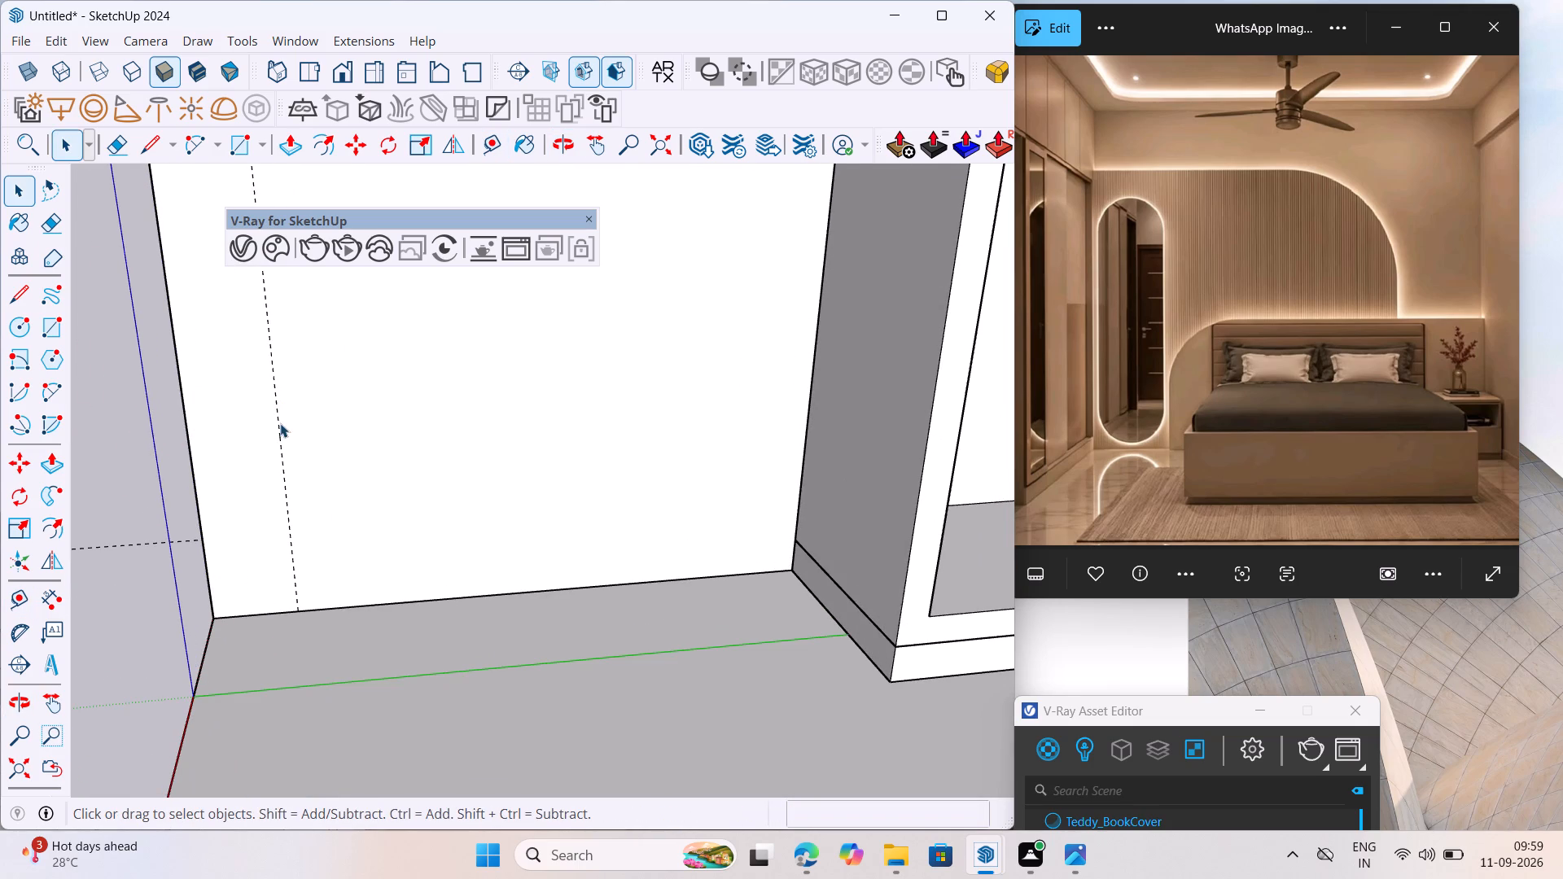
# Place a second vertical guide line on the side wall, 3 feet from the 9-inch guide towards the wardrobe.
pyautogui.click(26, 598)
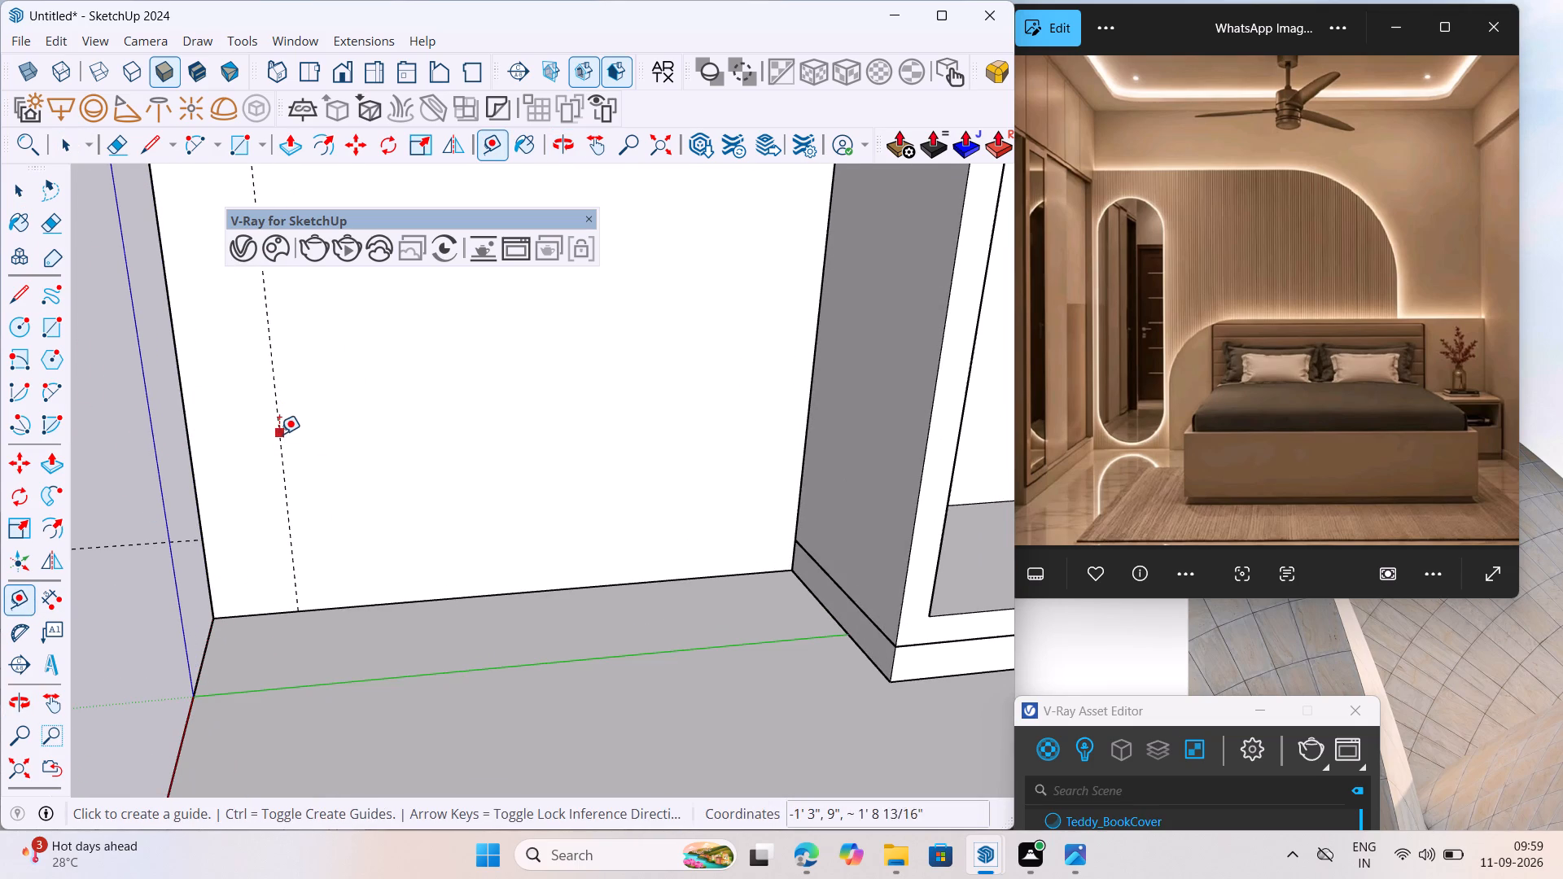
pyautogui.click(279, 434)
pyautogui.write("3'")
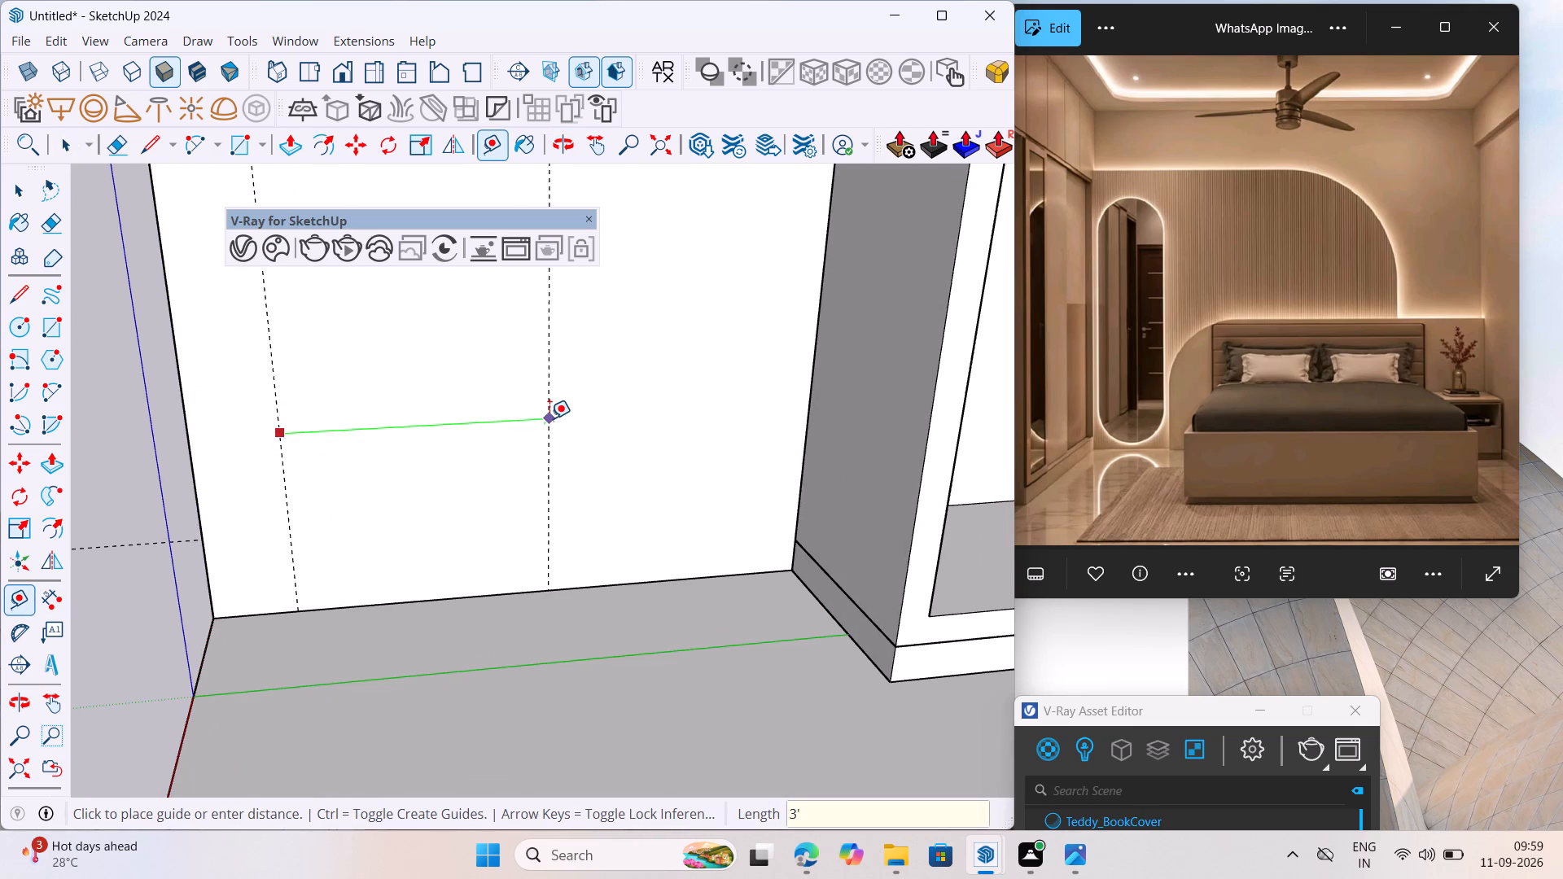
pyautogui.press('Return')
pyautogui.scroll(-6, 506, 406)
pyautogui.scroll(-5, 572, 553)
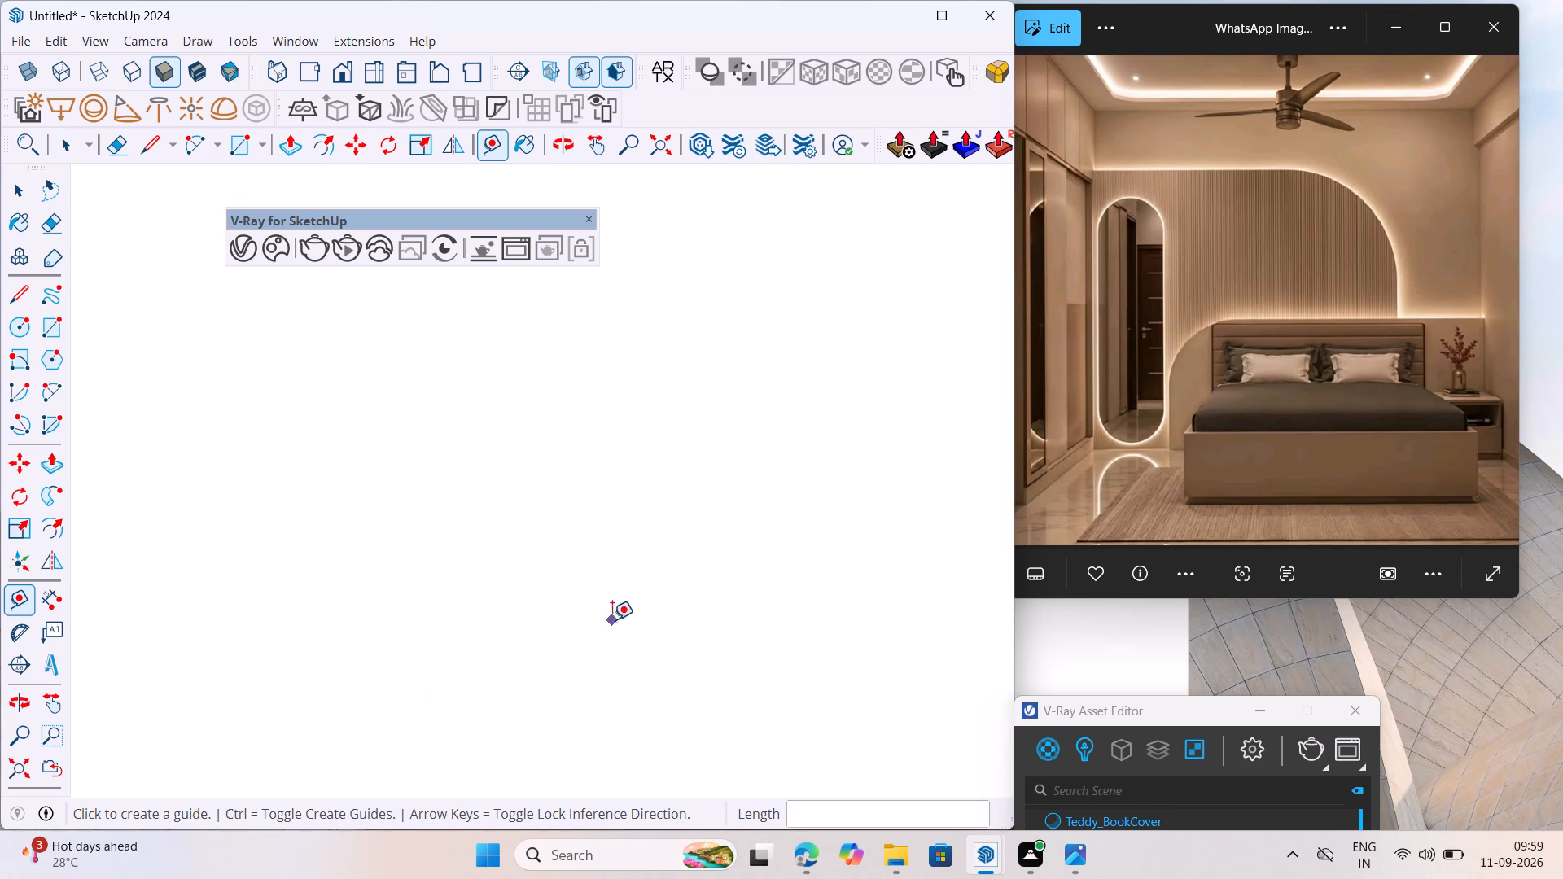
pyautogui.click(16, 761)
pyautogui.scroll(-5, 284, 589)
pyautogui.moveTo(328, 665); pyautogui.dragTo(447, 600, button='middle')
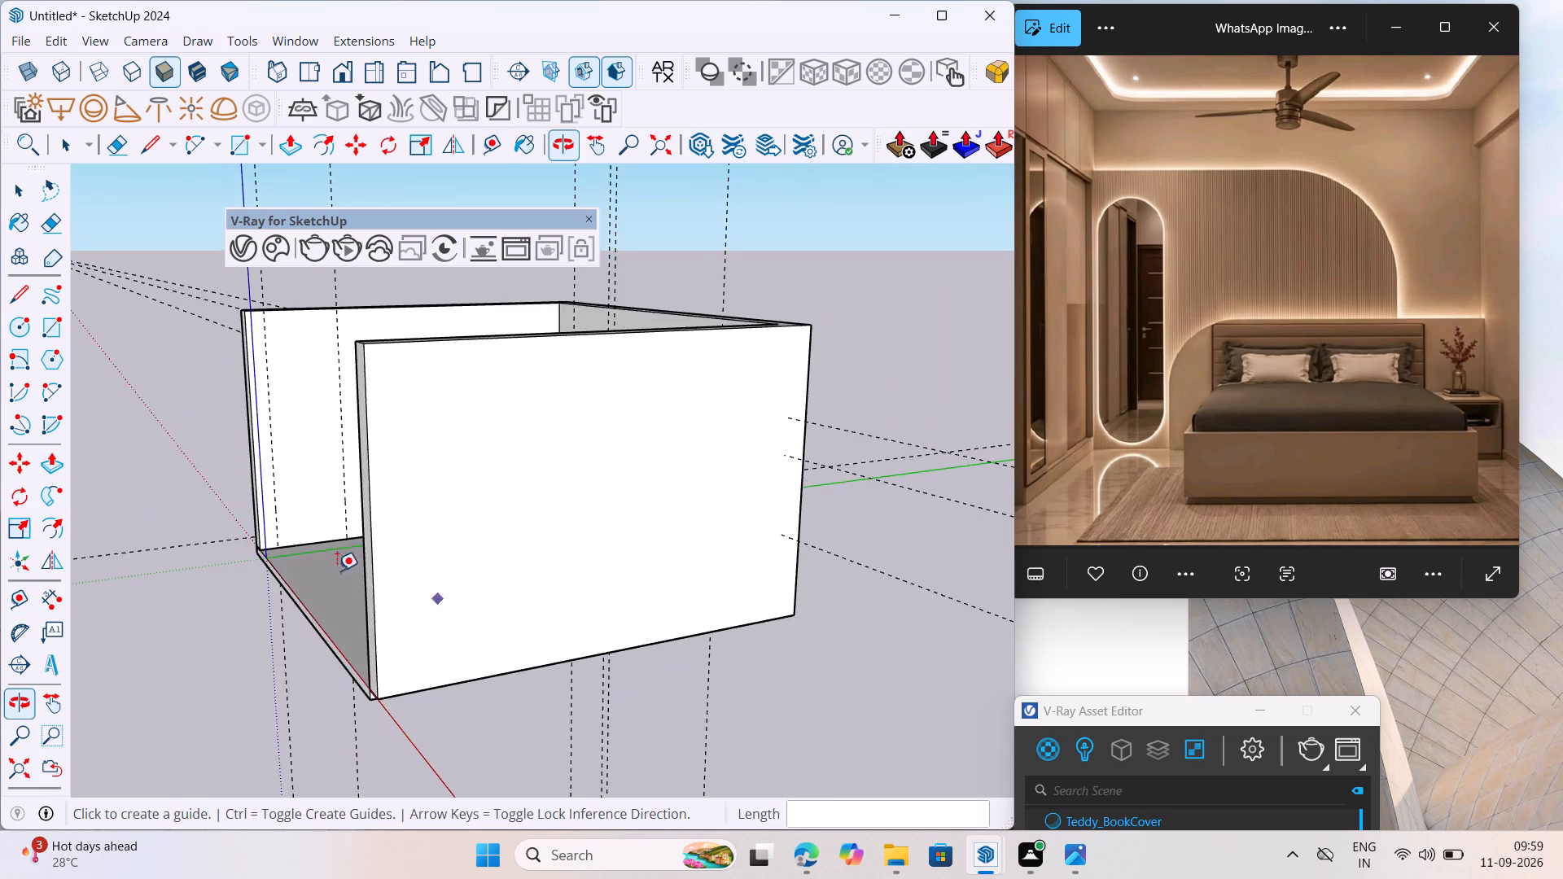
# Place a vertical guide line on the side wall, 100 mm from the 3-foot guide towards the wardrobe.
pyautogui.scroll(13, 259, 496)
pyautogui.press('space')
pyautogui.scroll(-4, 541, 609)
pyautogui.scroll(6, 559, 463)
pyautogui.click(593, 483)
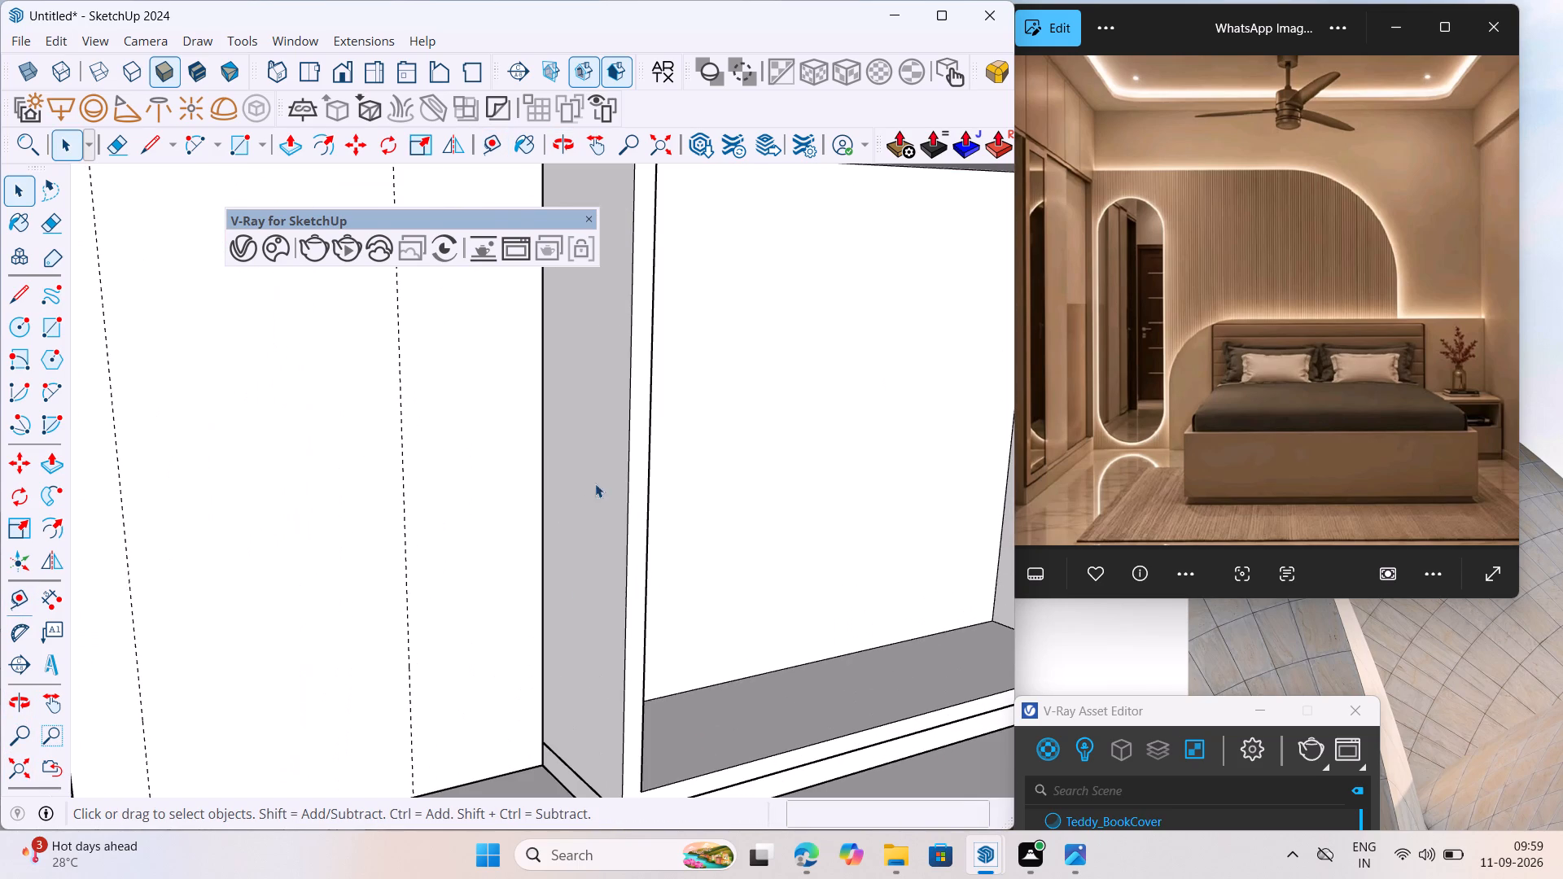
pyautogui.click(52, 460)
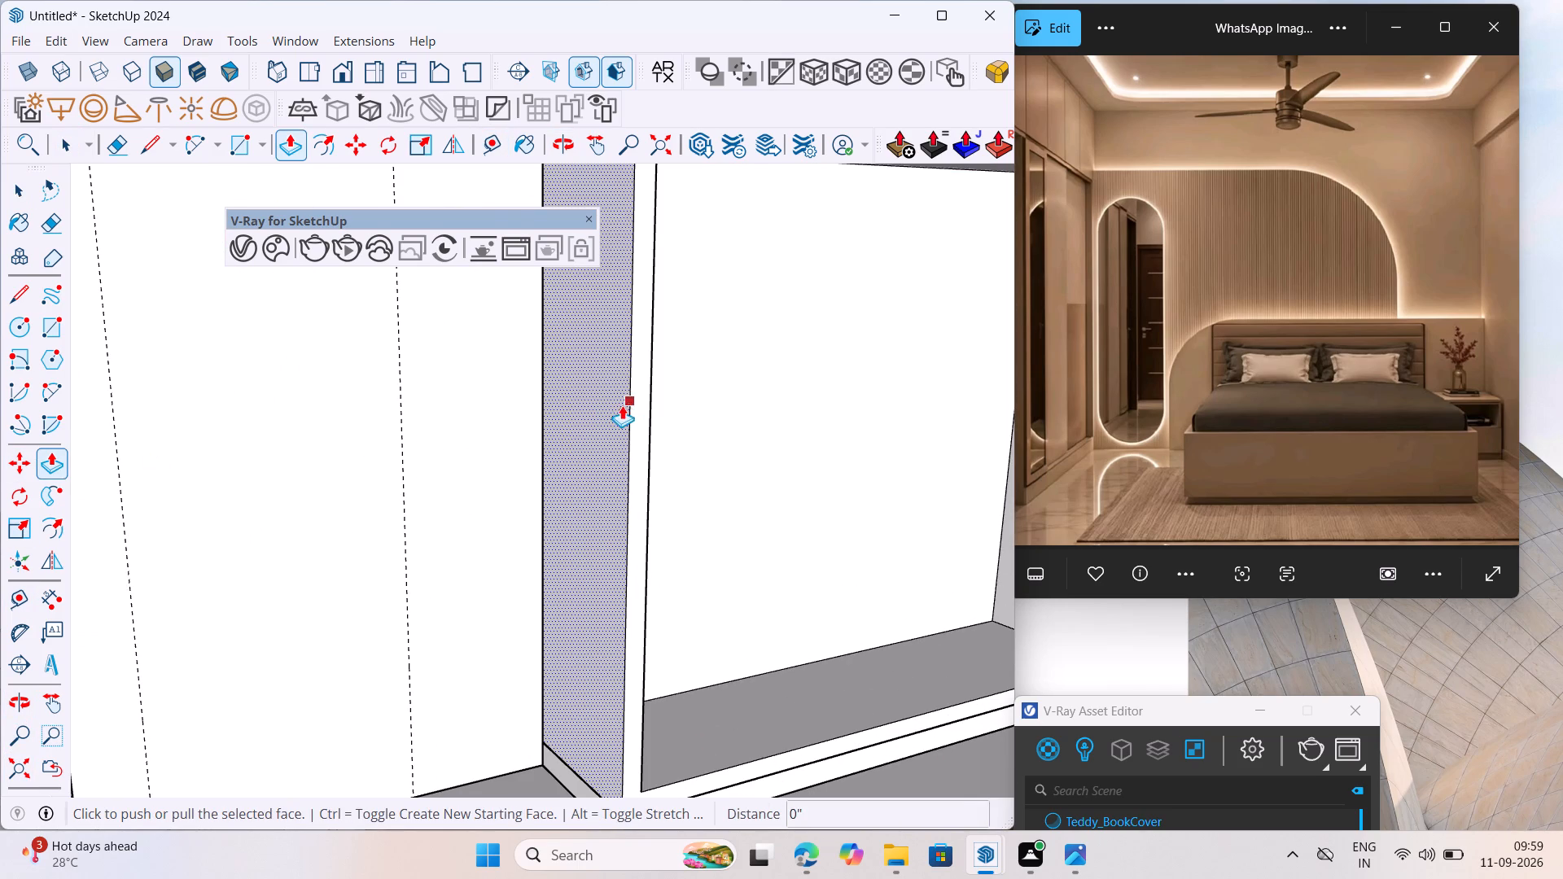
pyautogui.press('space')
pyautogui.click(16, 593)
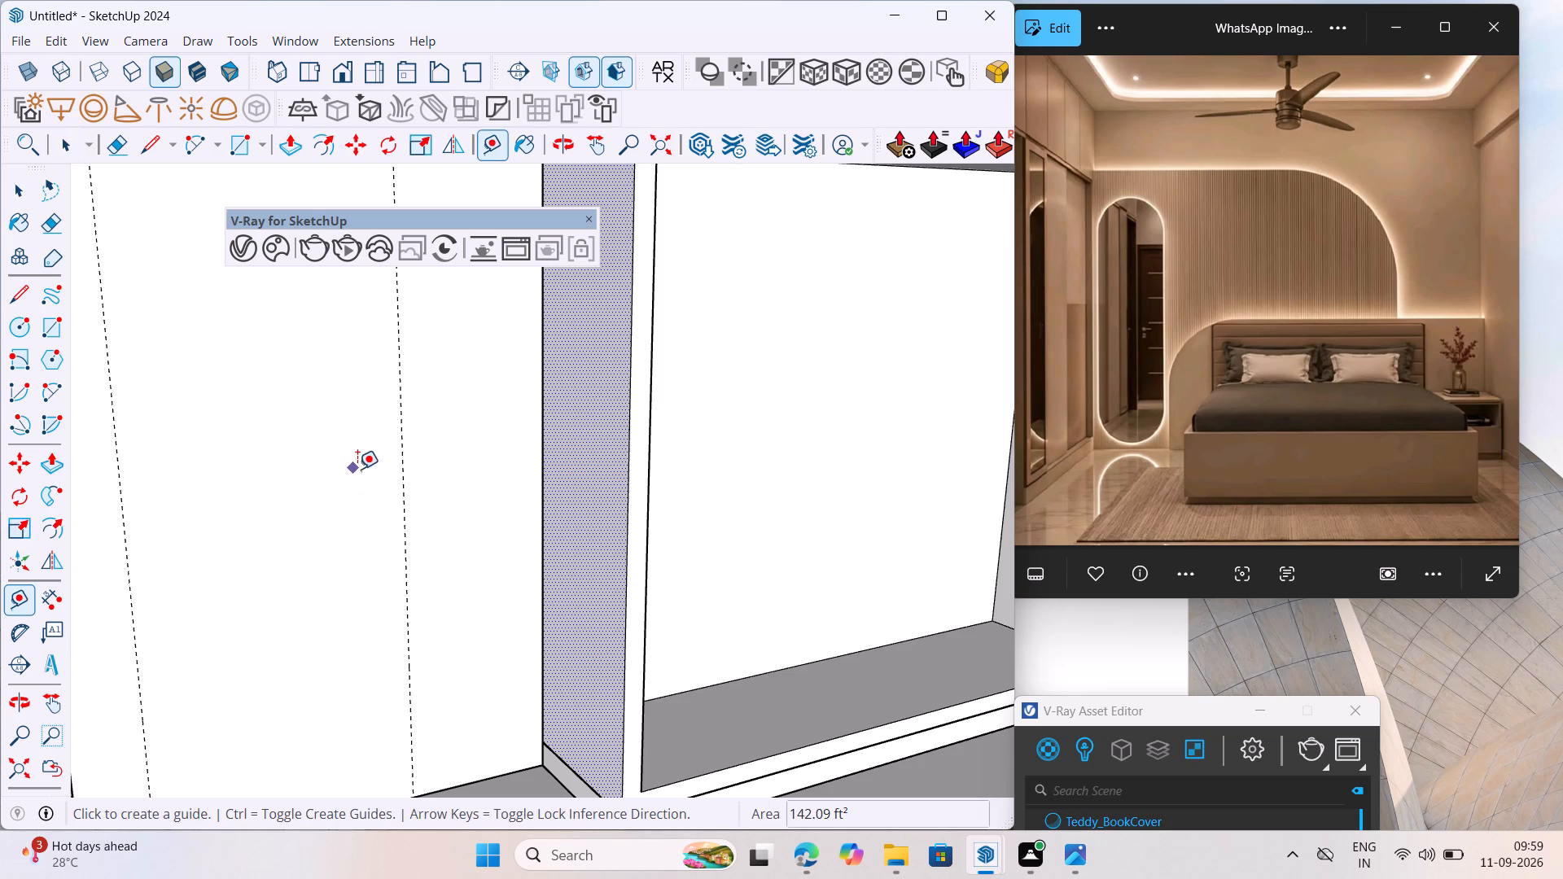
pyautogui.click(402, 468)
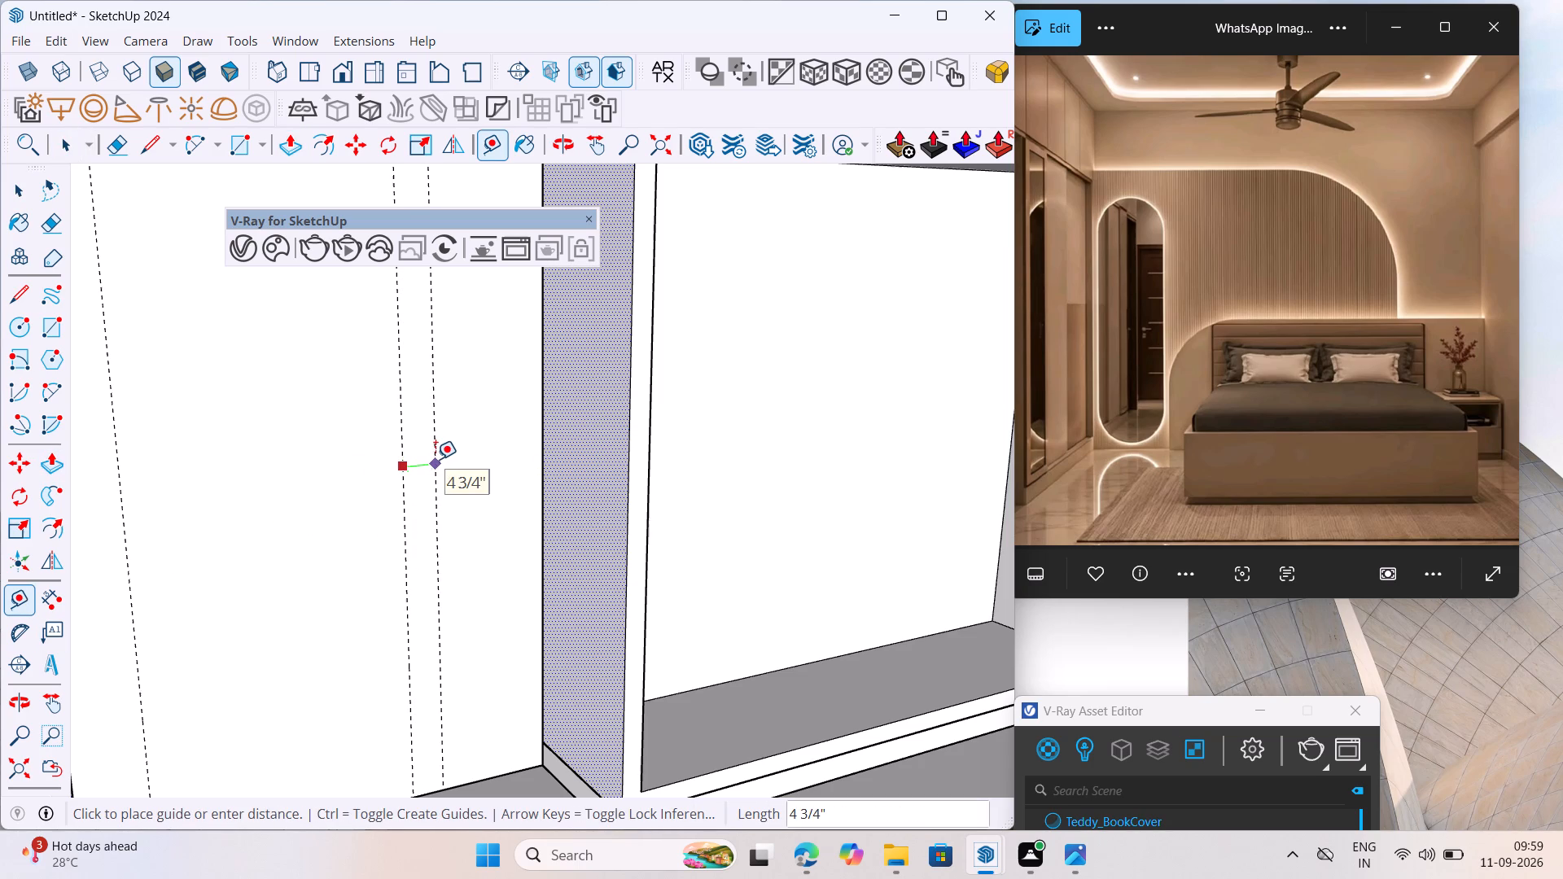
pyautogui.write('100')
pyautogui.write('MM')
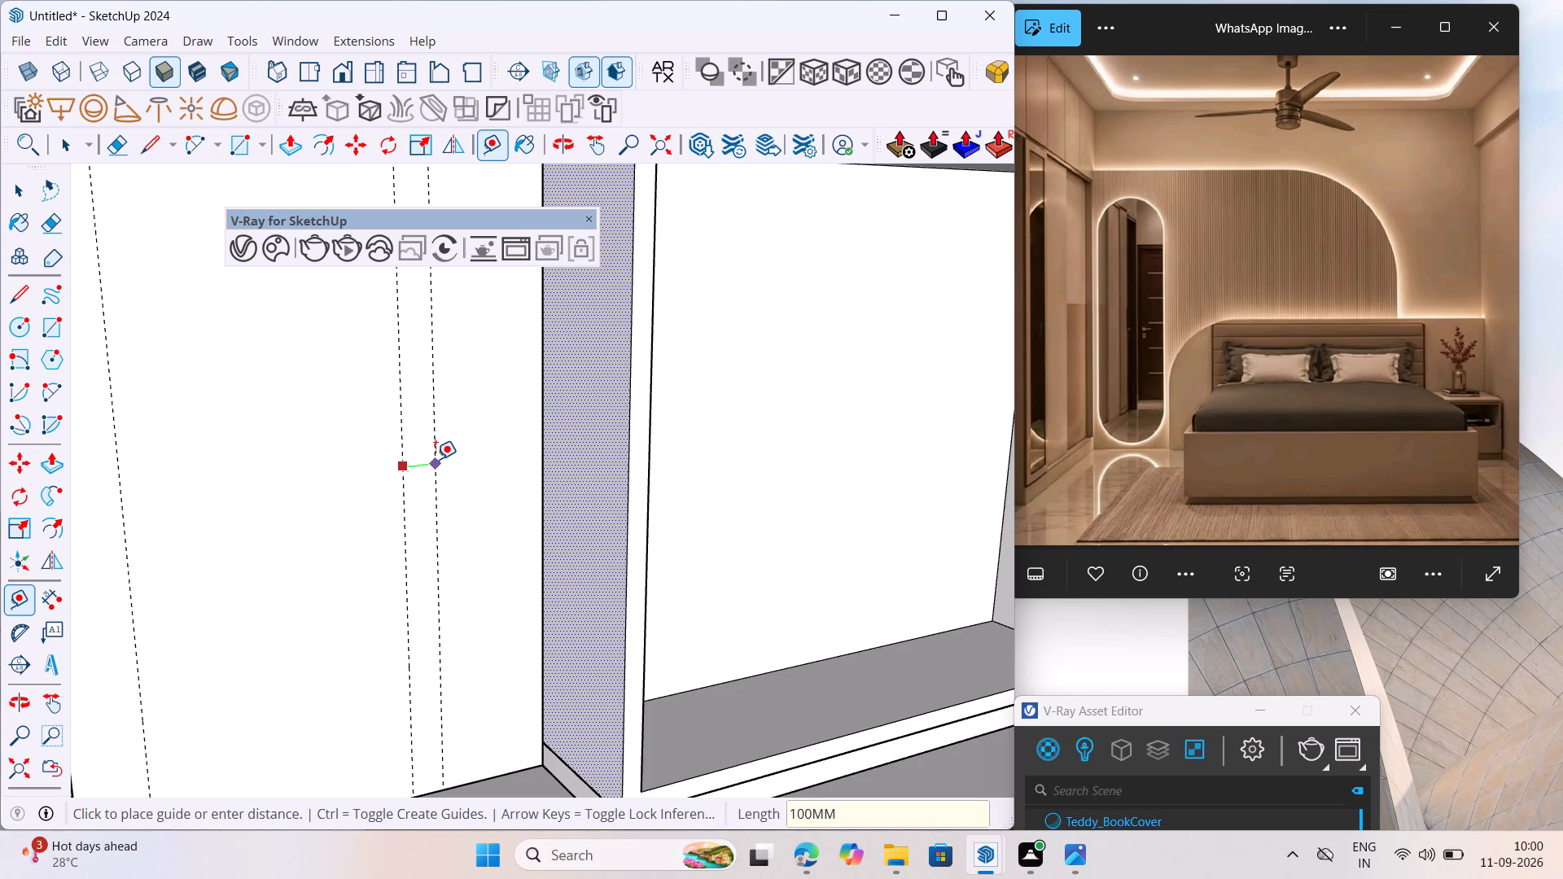
pyautogui.press('Return')
pyautogui.press('space')
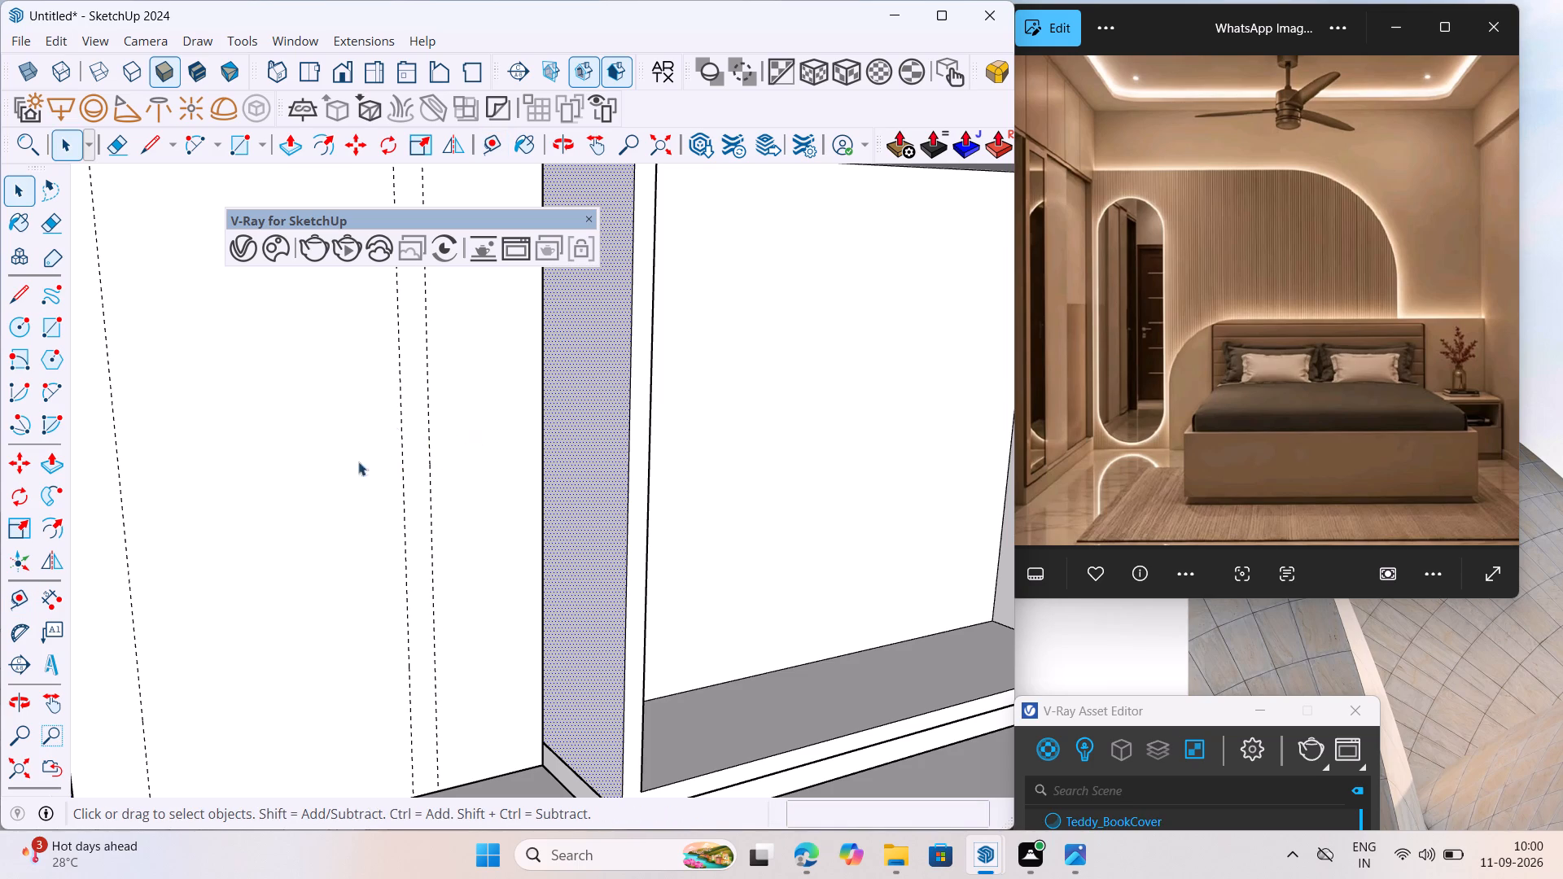
# Push/pull the wardrobe's end face outwards along the side wall to the 100 mm guide line.
pyautogui.click(53, 456)
pyautogui.click(594, 446)
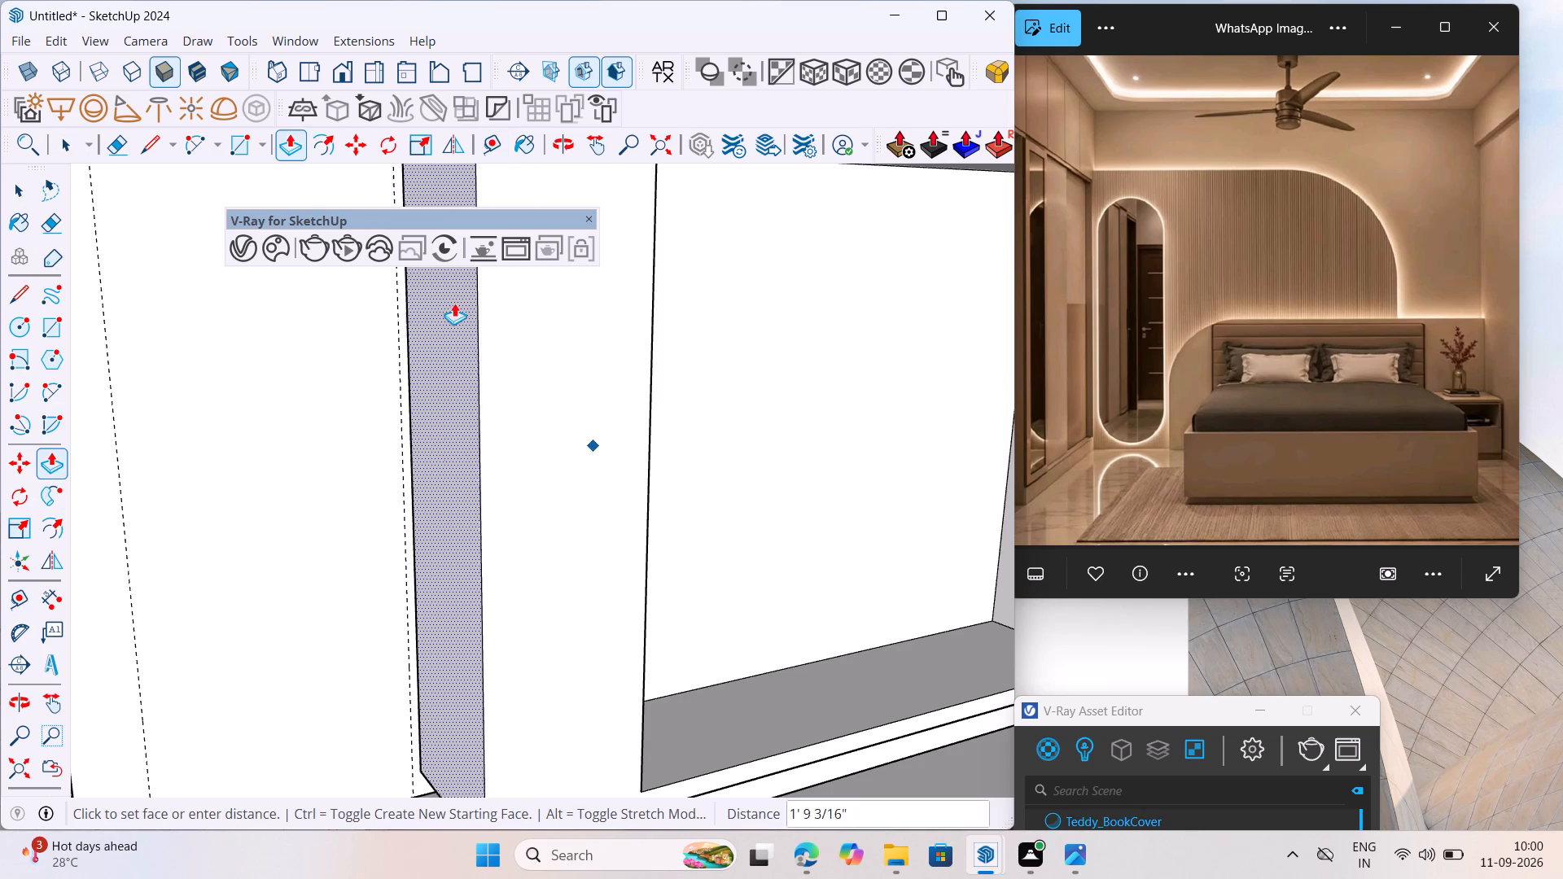
pyautogui.scroll(-7, 540, 413)
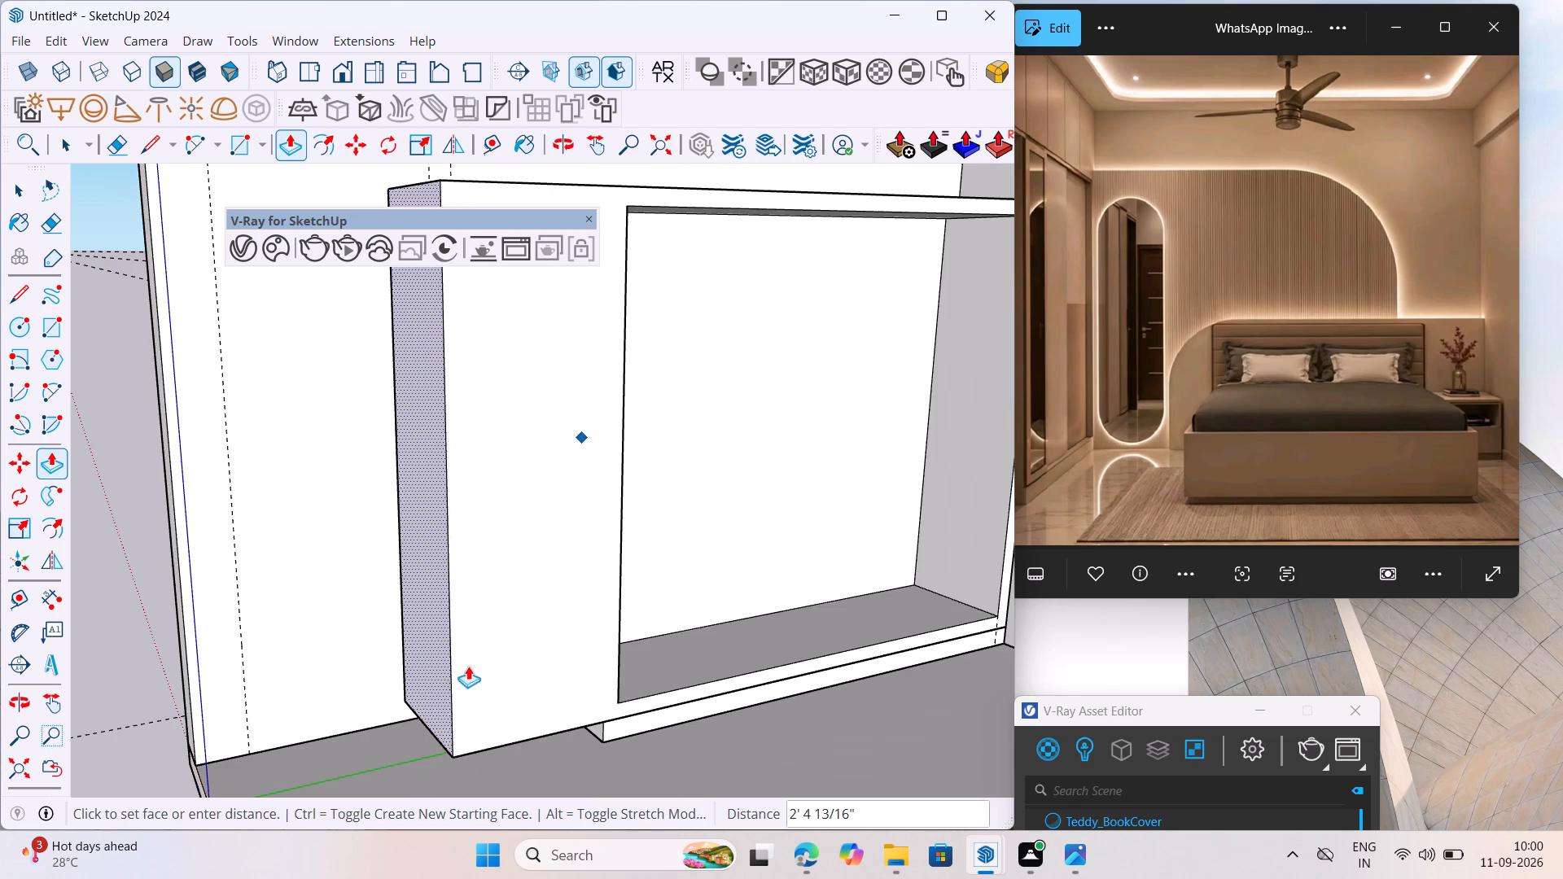
pyautogui.scroll(-5, 427, 420)
pyautogui.scroll(-5, 420, 350)
pyautogui.scroll(6, 422, 284)
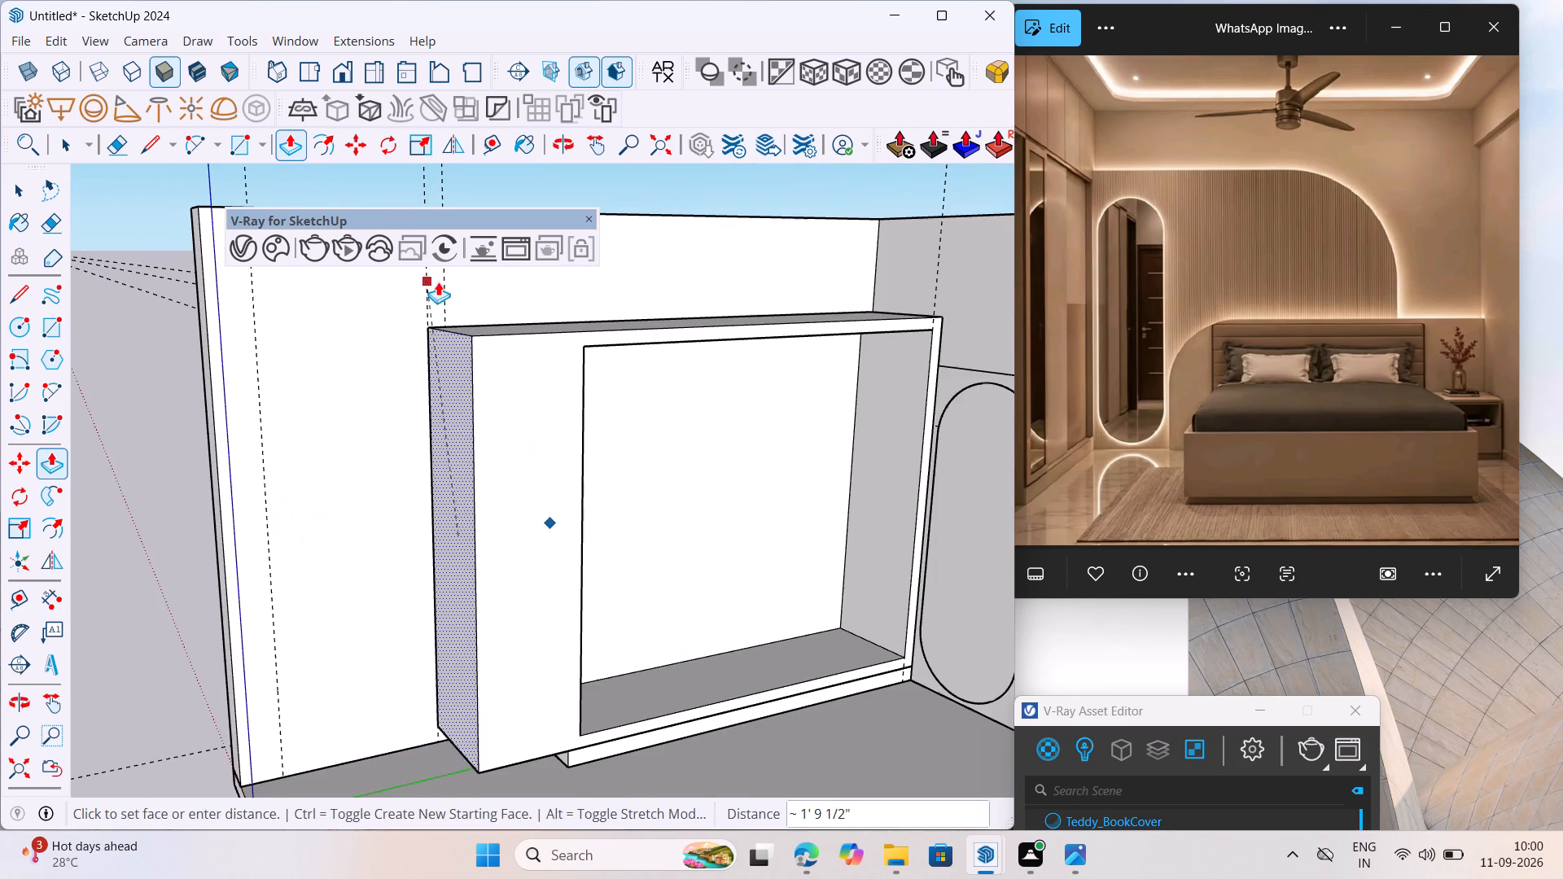
pyautogui.click(446, 282)
pyautogui.scroll(-7, 448, 472)
pyautogui.press('space')
# Push the inner side face of the wardrobe's thickened end panel back 11 3/4 inches to widen the opening.
pyautogui.scroll(5, 493, 501)
pyautogui.moveTo(518, 496); pyautogui.dragTo(514, 506, button='middle')
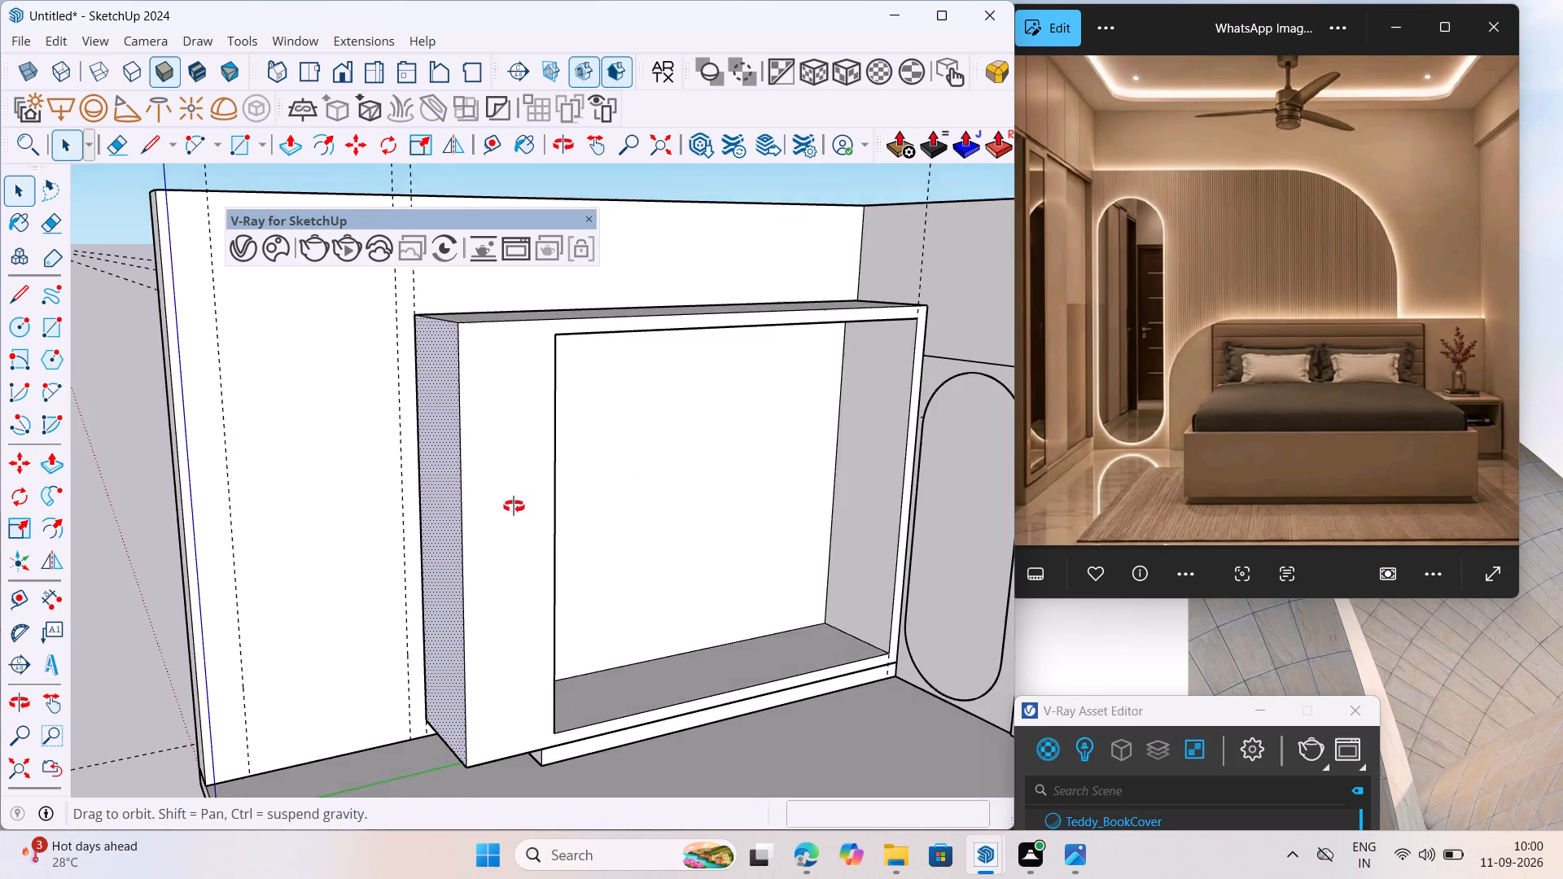
pyautogui.moveTo(514, 506); pyautogui.dragTo(192, 562, button='middle')
pyautogui.scroll(4, 379, 493)
pyautogui.press('space')
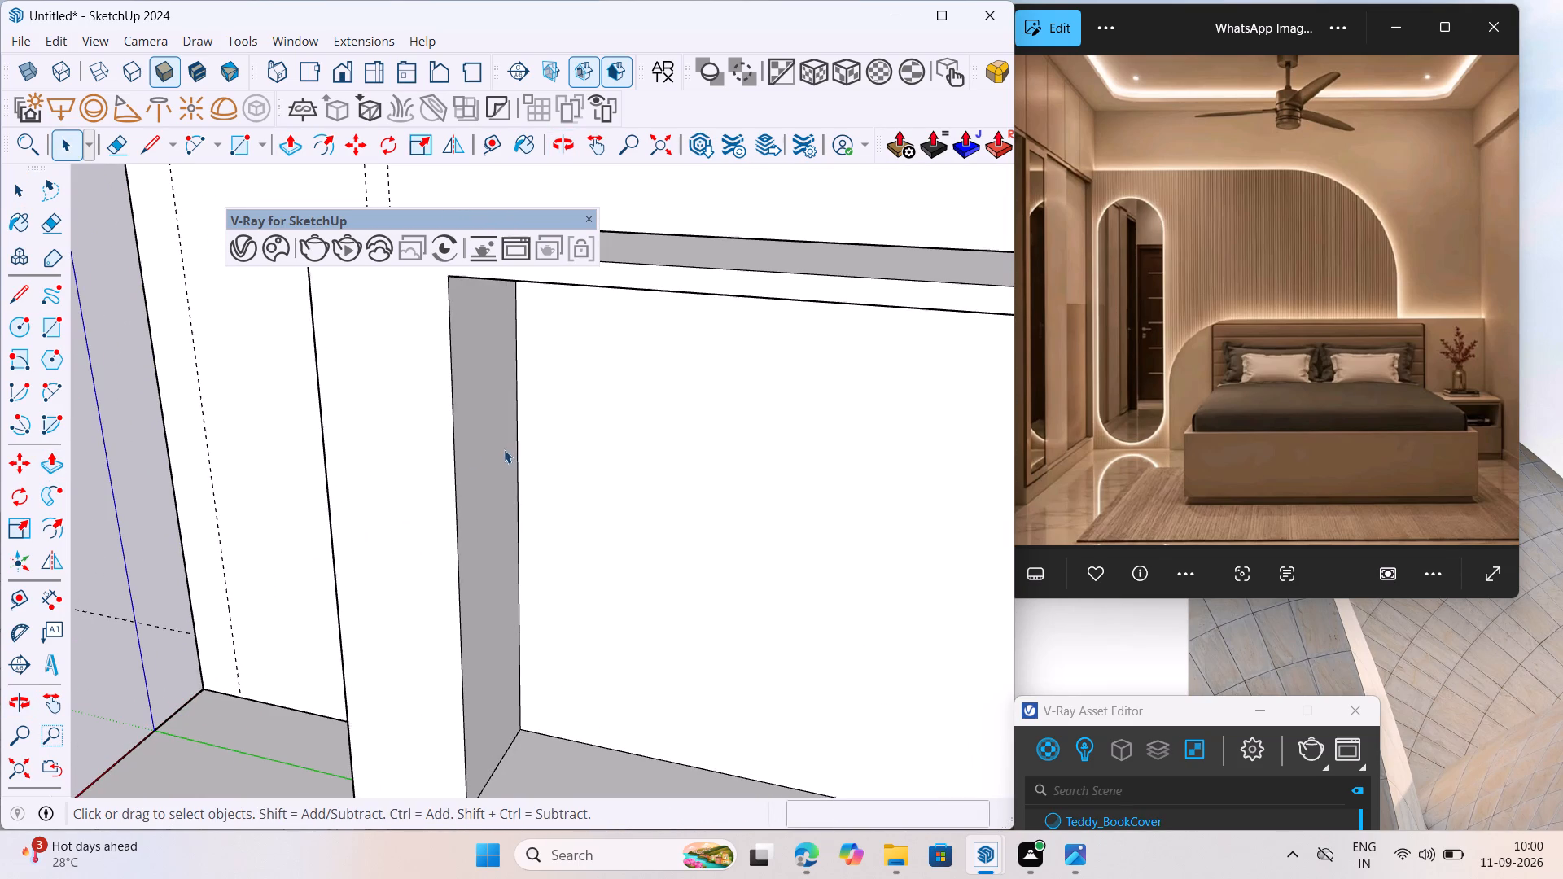
pyautogui.click(505, 448)
pyautogui.click(57, 463)
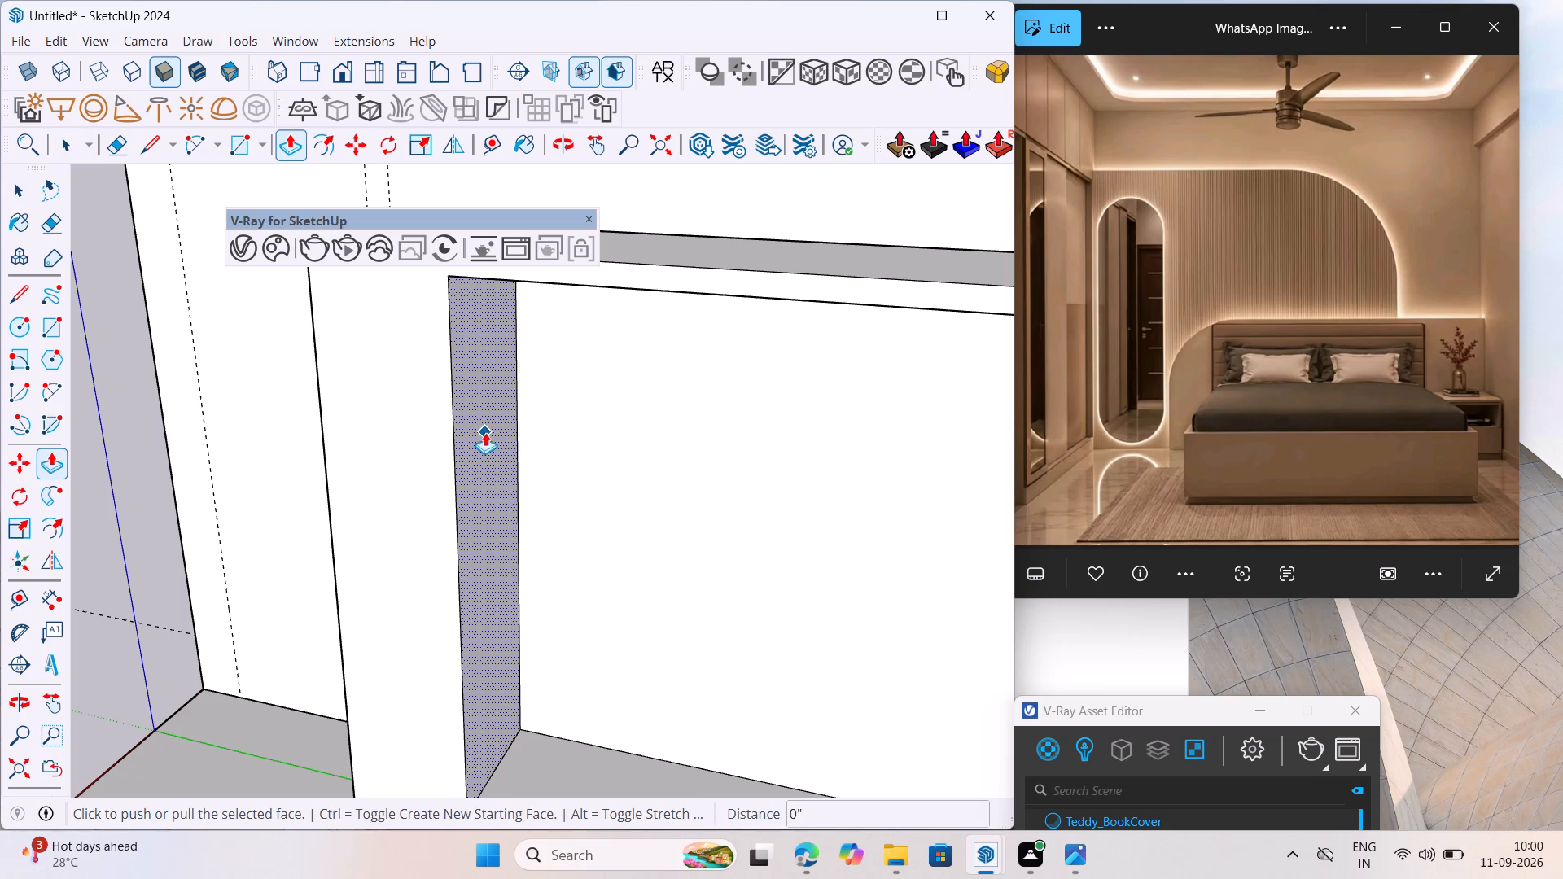
pyautogui.click(485, 432)
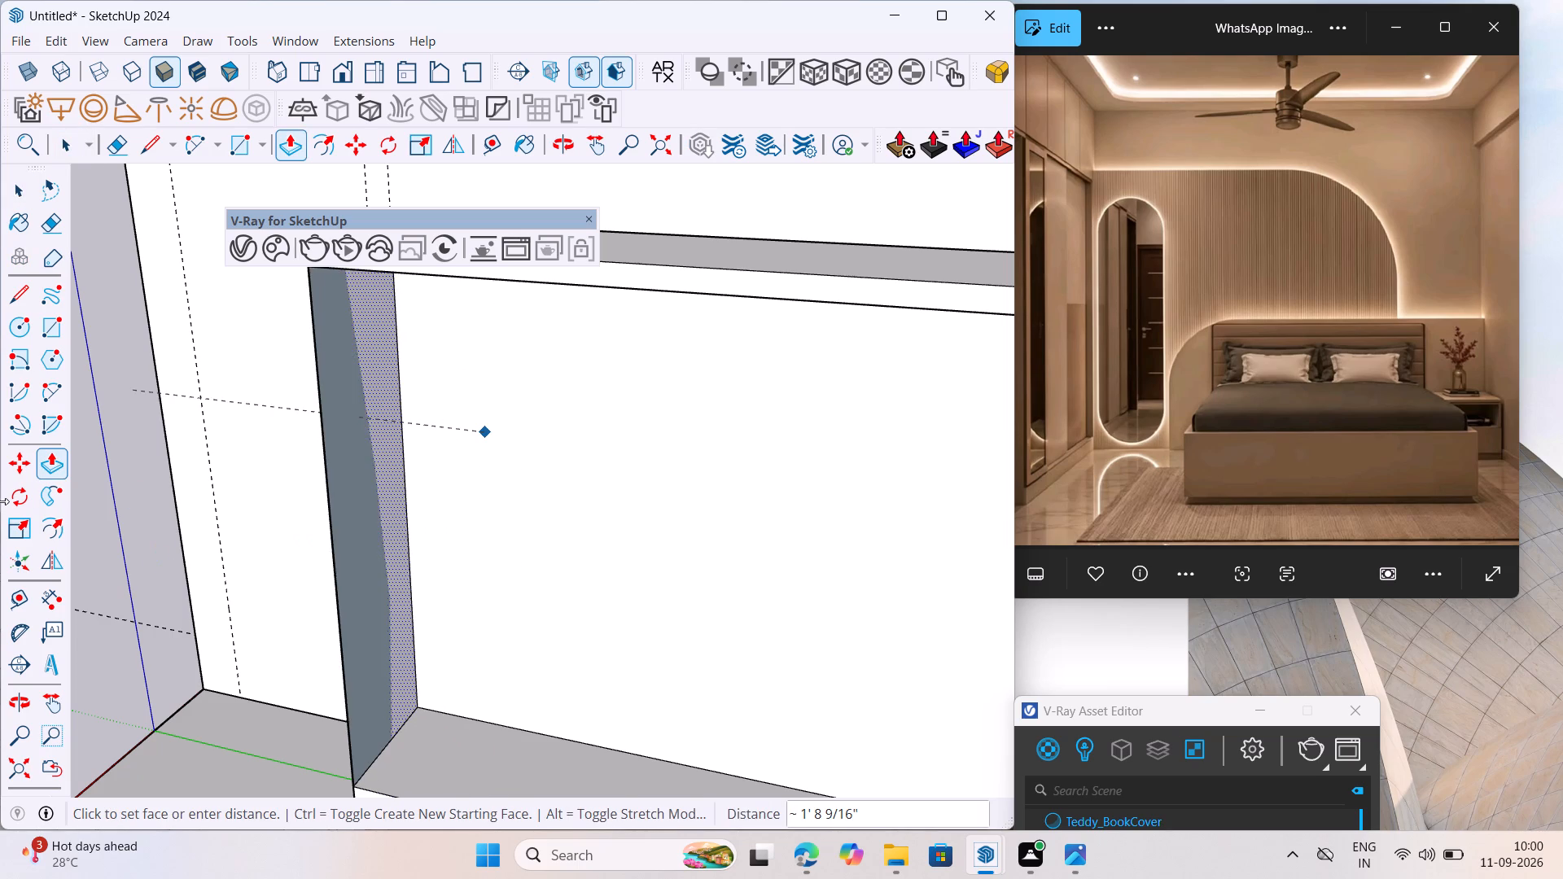
pyautogui.scroll(-4, 369, 535)
pyautogui.click(387, 532)
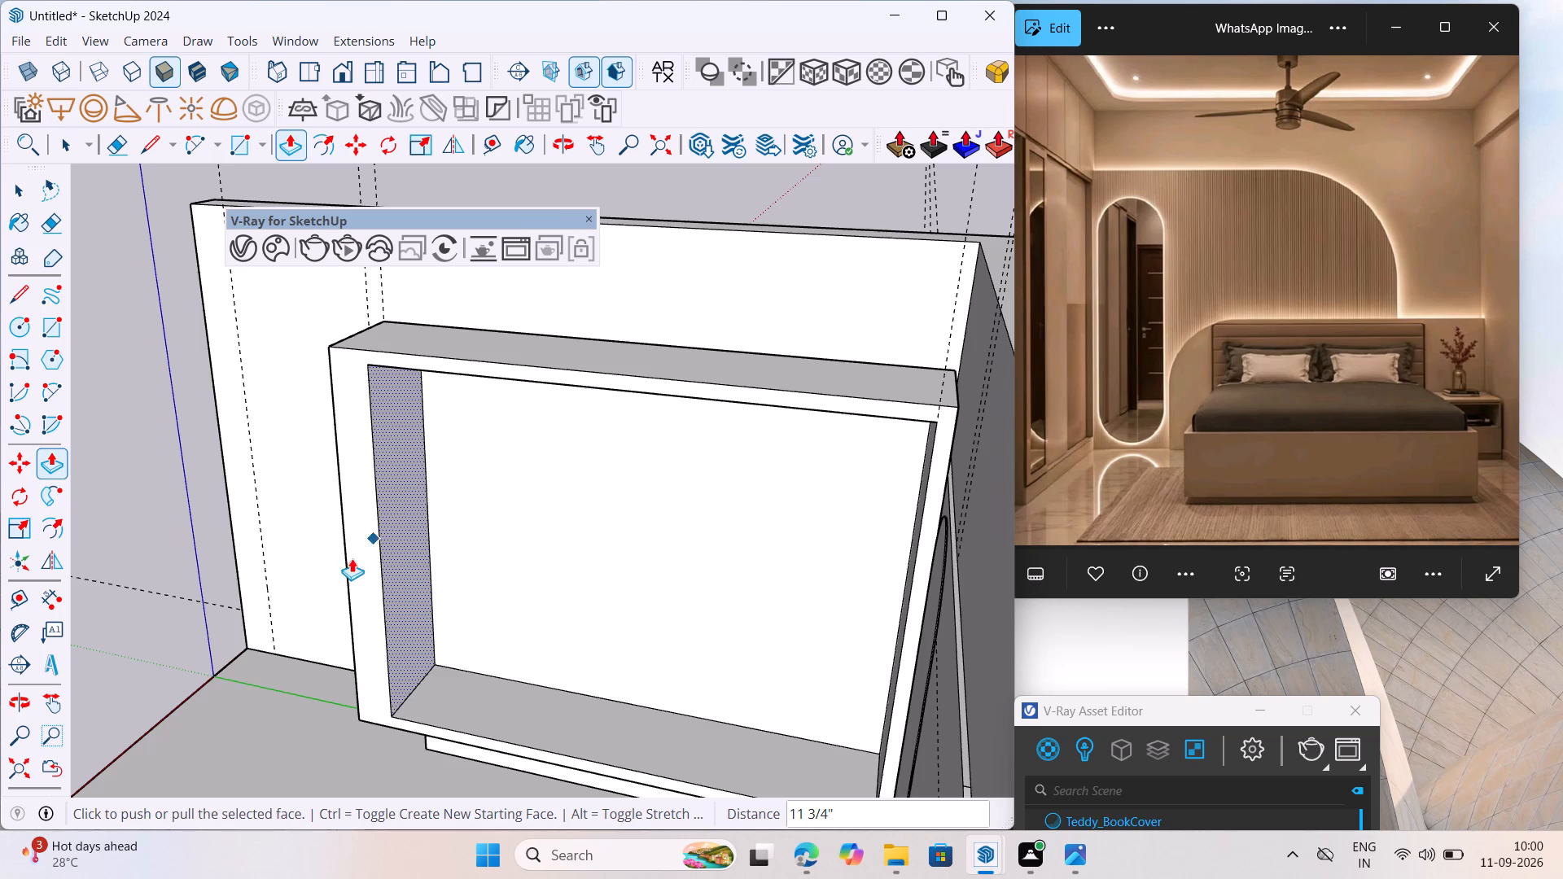
# Place a vertical guide line on the wardrobe's front, 3 inches in from its outer end edge.
pyautogui.scroll(4, 352, 558)
pyautogui.moveTo(348, 562); pyautogui.dragTo(374, 558, button='middle')
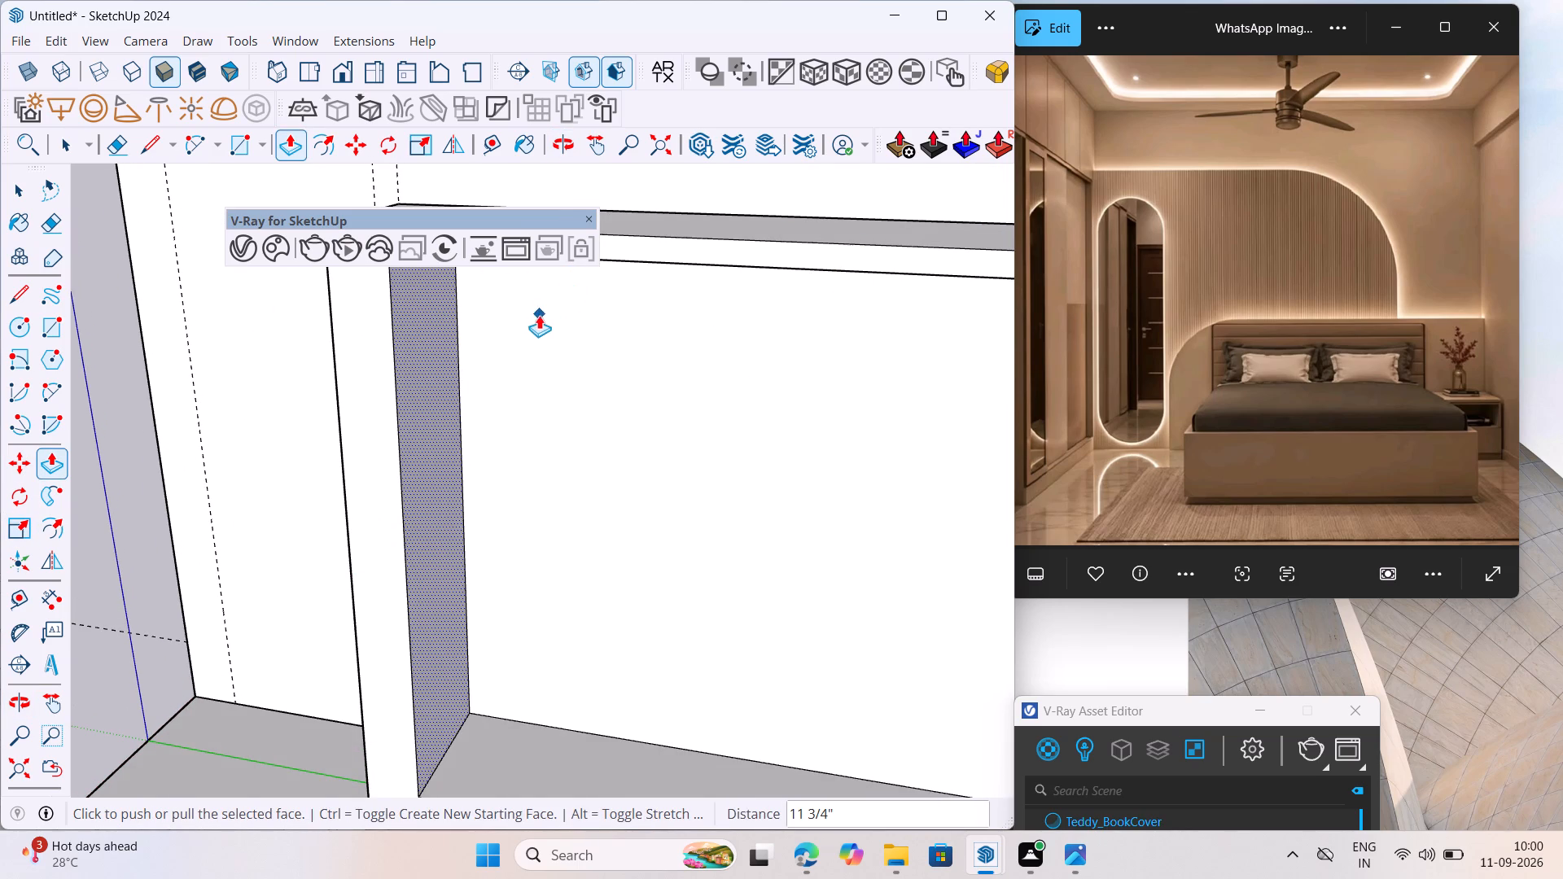
pyautogui.scroll(-3, 487, 457)
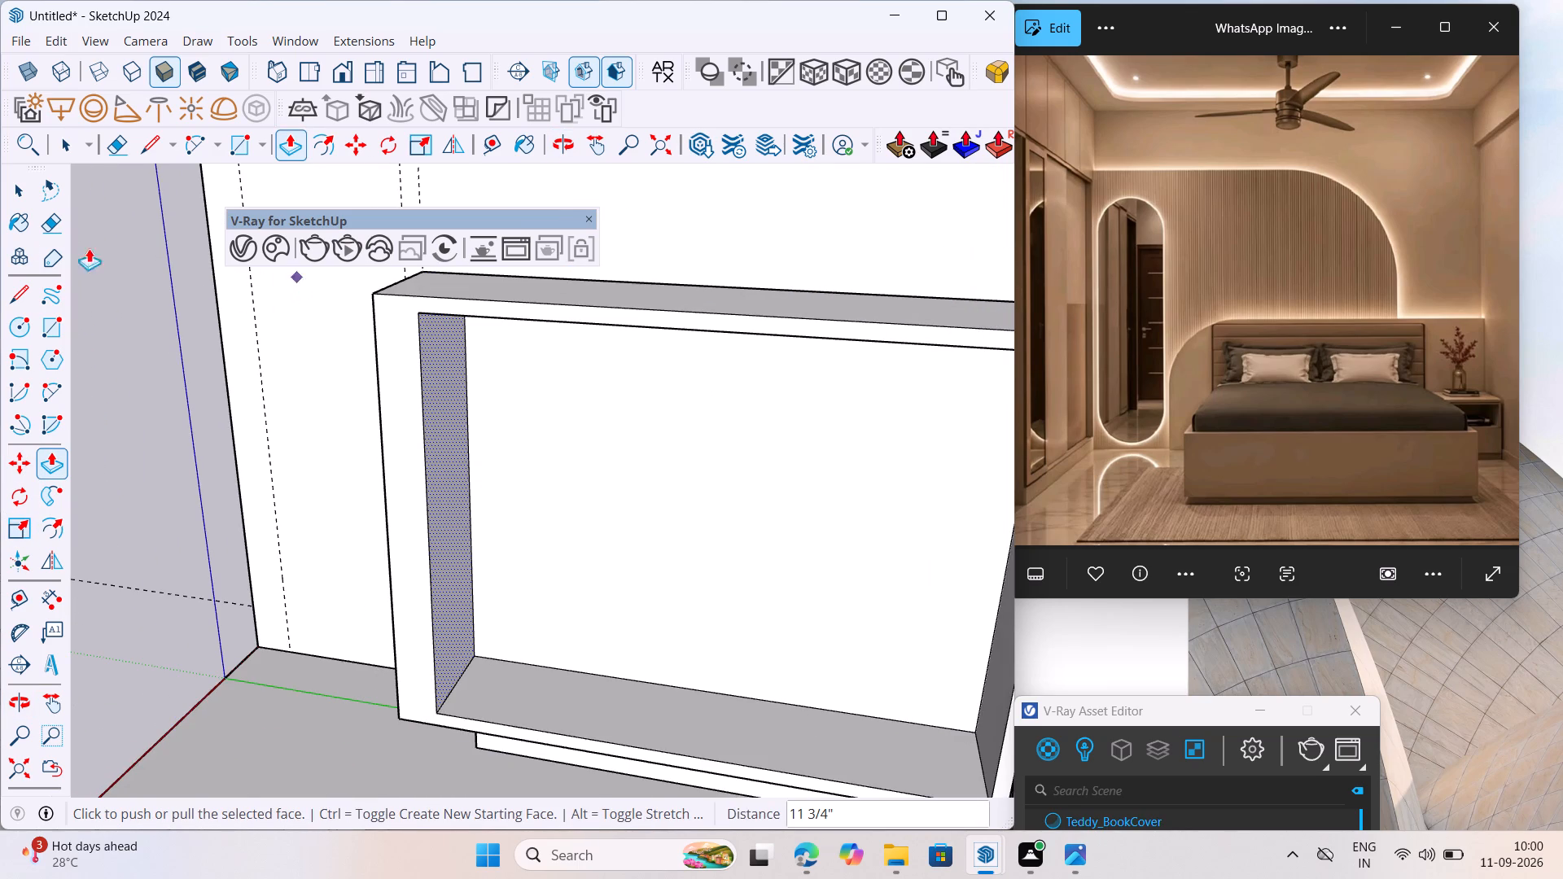
pyautogui.moveTo(427, 690); pyautogui.dragTo(440, 689, button='middle')
pyautogui.press('space')
pyautogui.moveTo(20, 597); pyautogui.dragTo(54, 601)
pyautogui.scroll(5, 357, 544)
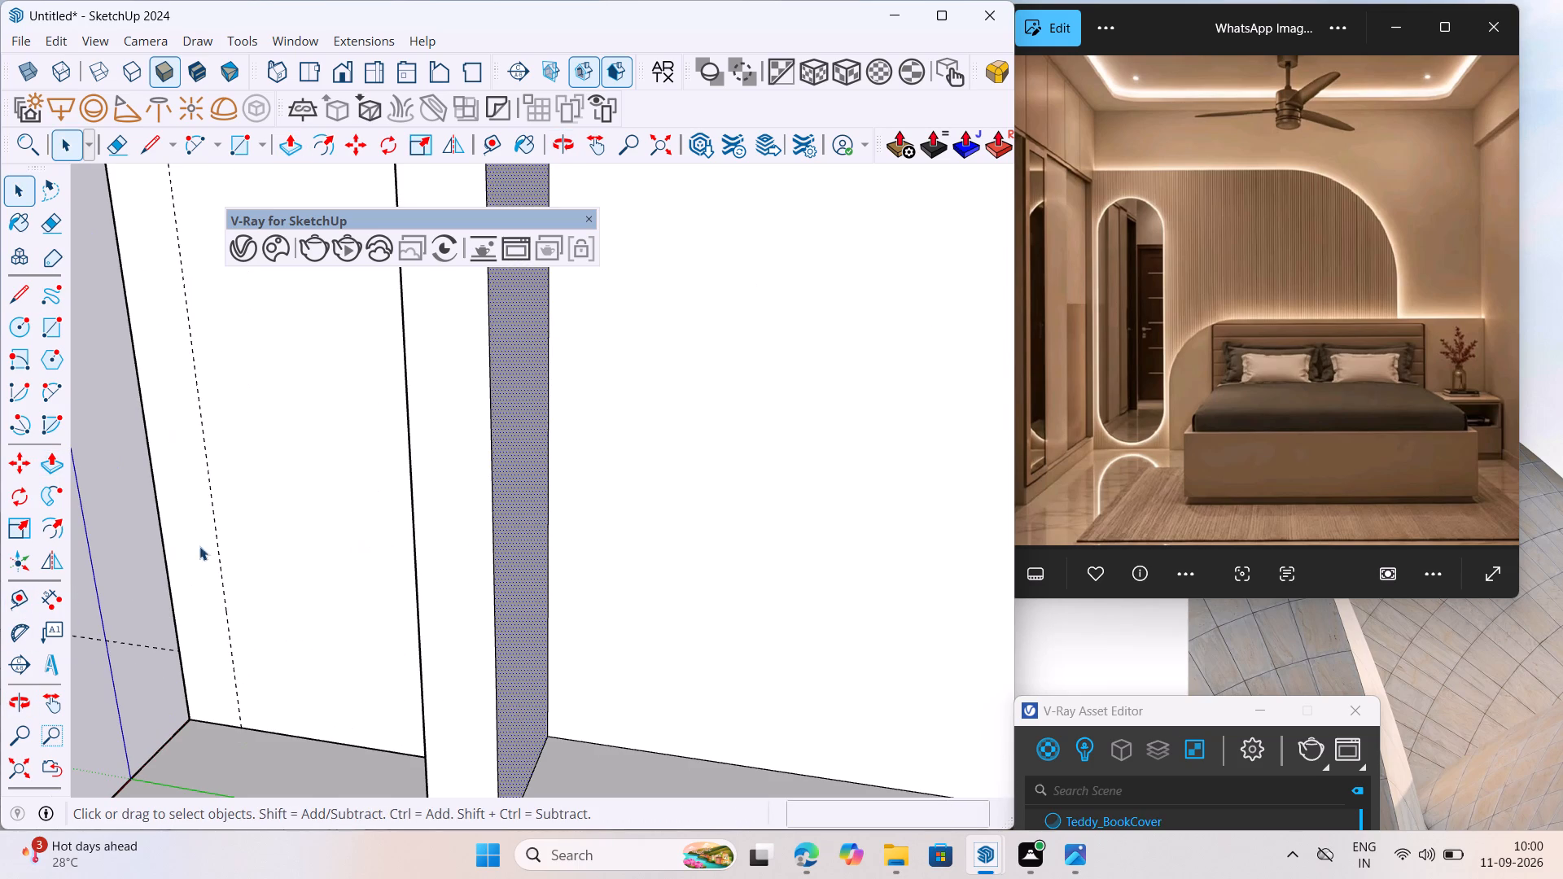
pyautogui.click(24, 595)
pyautogui.click(413, 521)
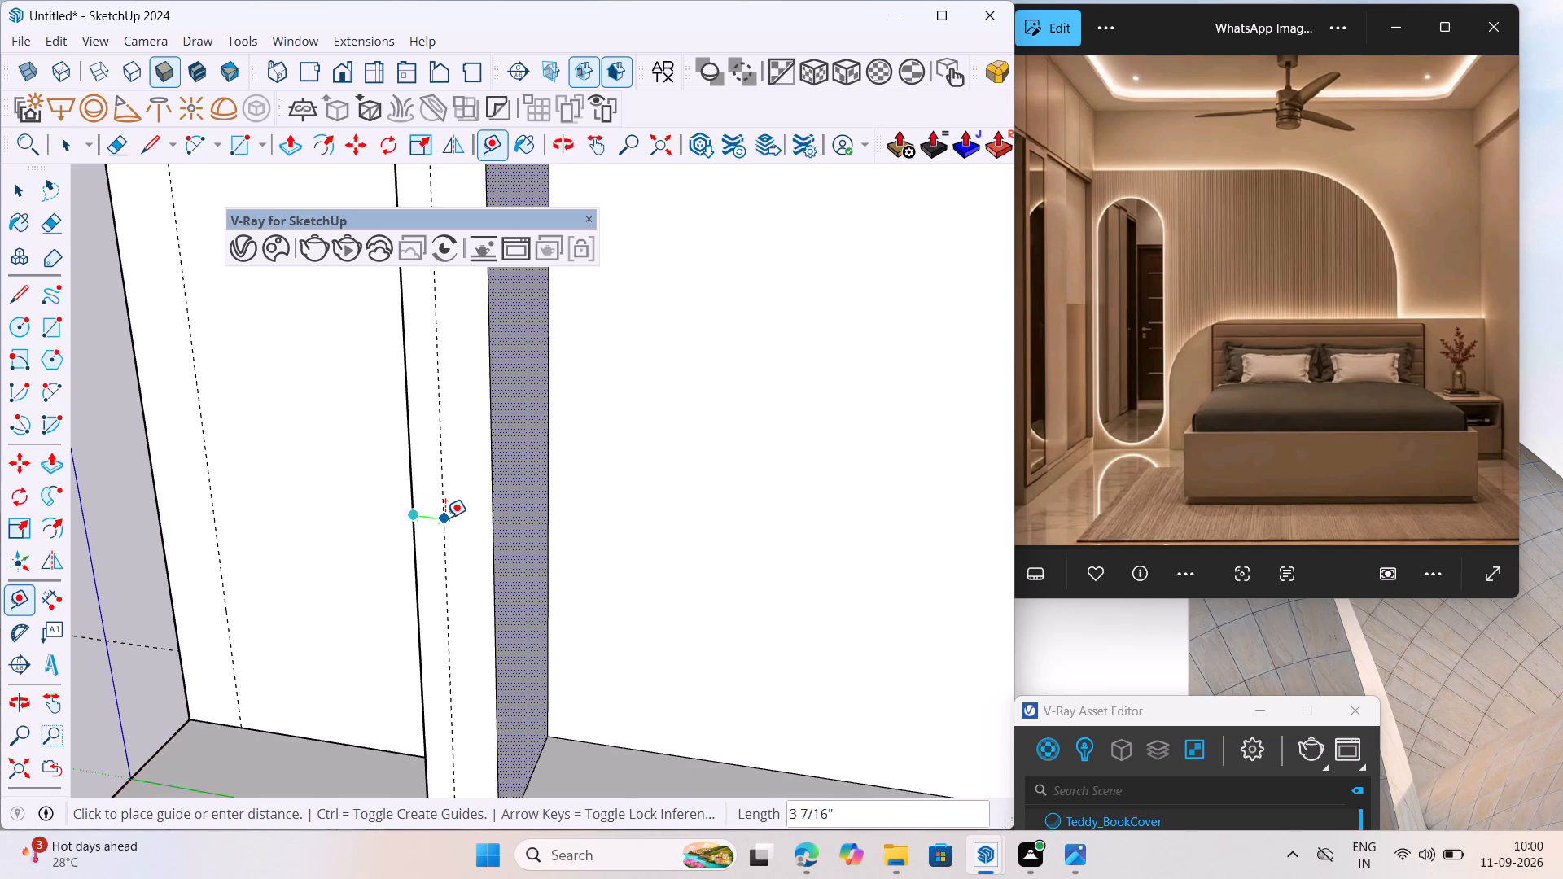
pyautogui.write('3"')
pyautogui.press('Return')
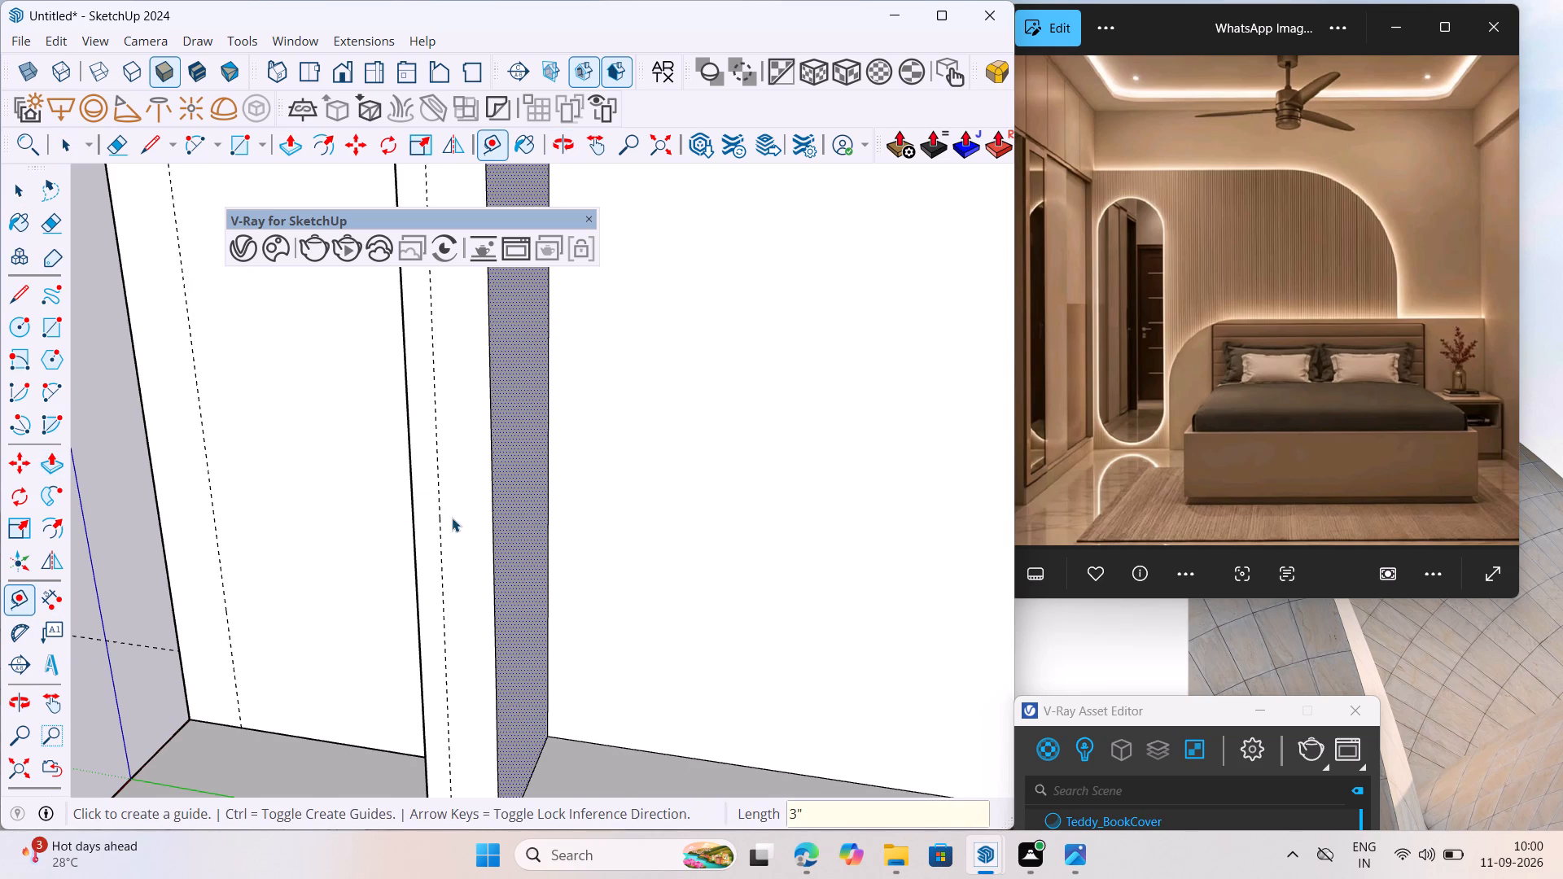
pyautogui.press('space')
# Push the inner side face of the wardrobe's end panel back to the 3-inch guide line.
pyautogui.click(511, 509)
pyautogui.click(50, 450)
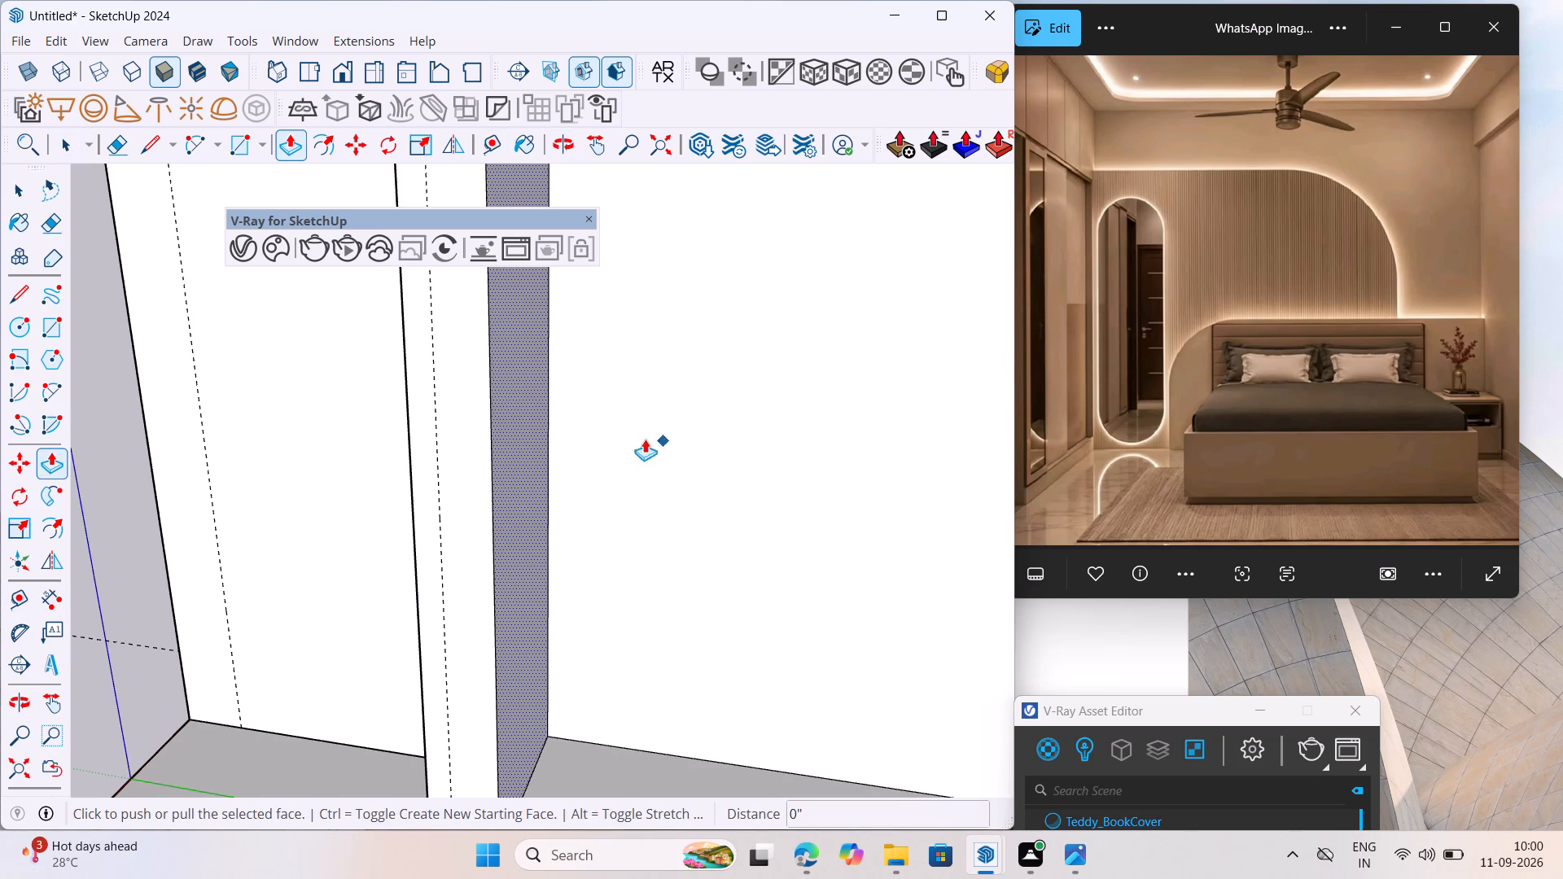
pyautogui.click(532, 479)
pyautogui.click(436, 568)
pyautogui.scroll(-14, 435, 502)
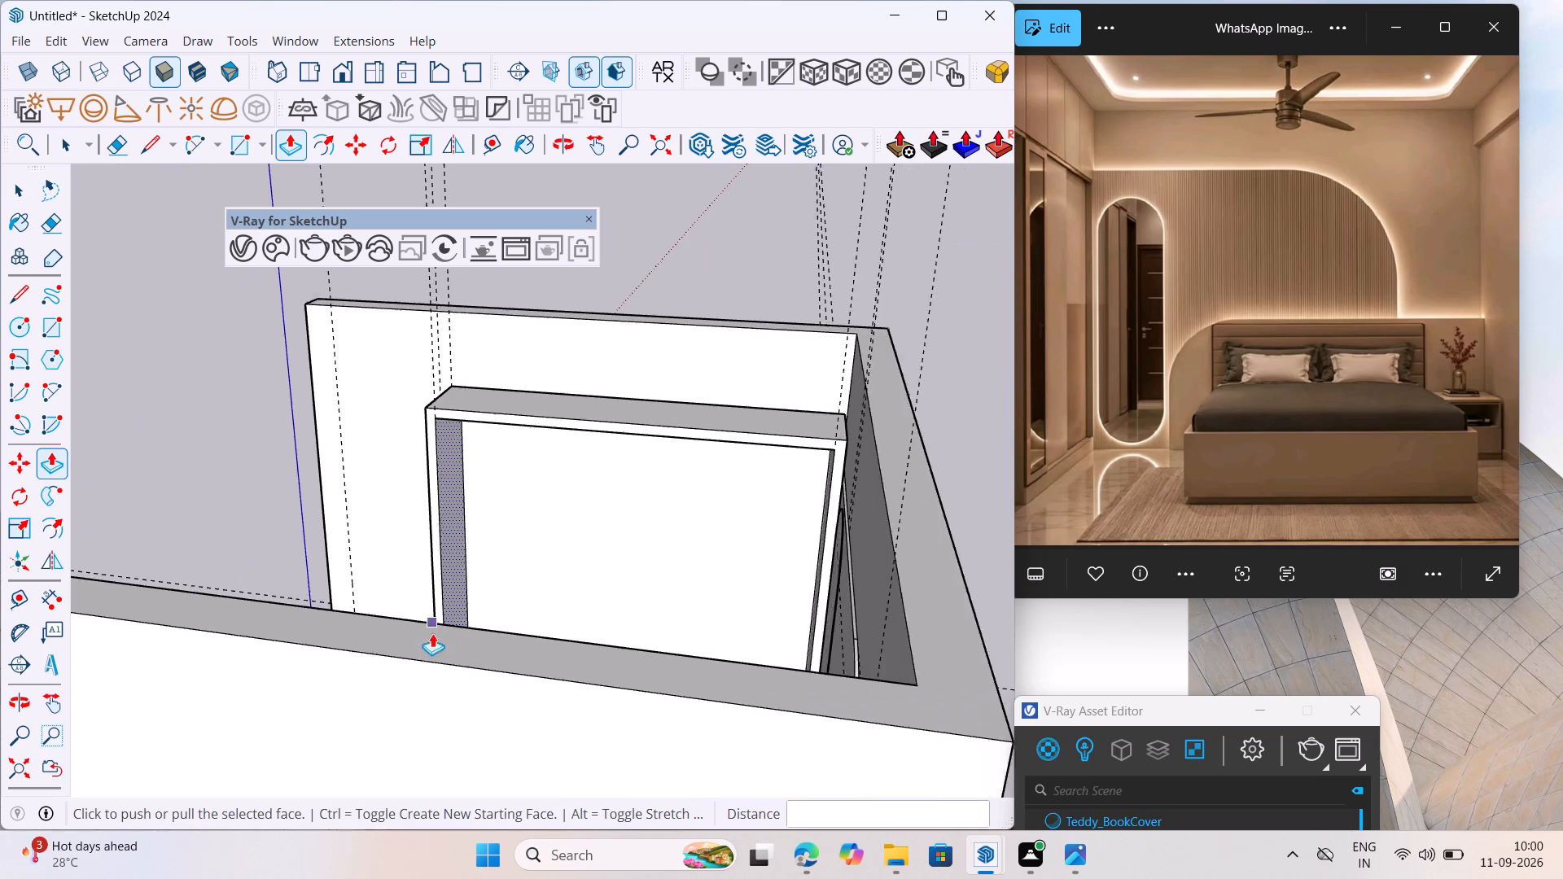
pyautogui.scroll(-1, 432, 633)
pyautogui.press('space')
pyautogui.rightClick(626, 247)
pyautogui.click(673, 217)
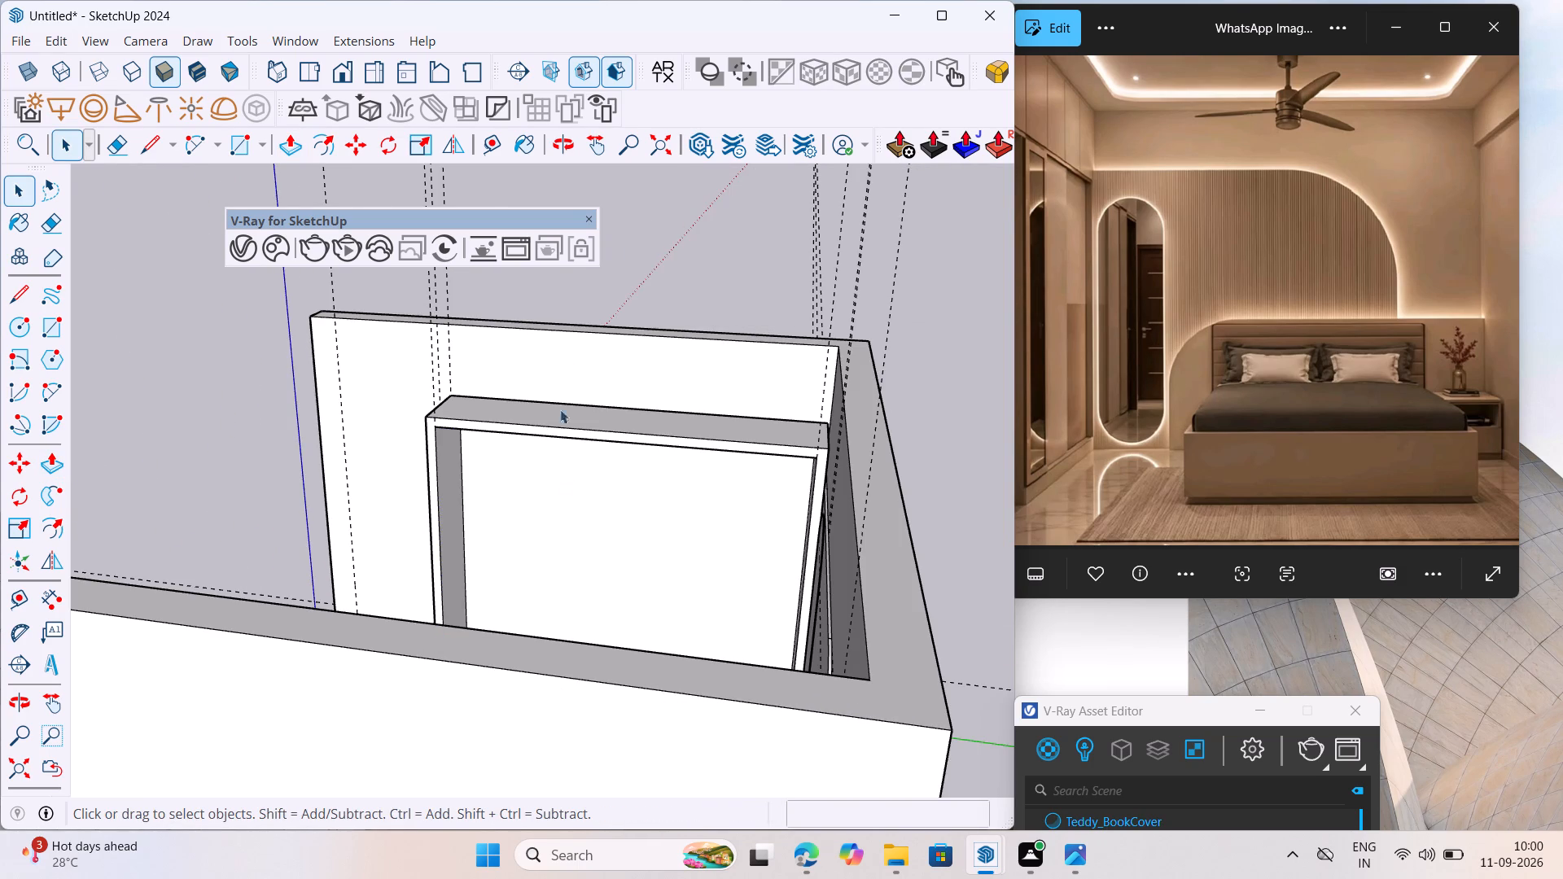
# Open the wardrobe base group and pull its end face about 11 inches towards the wardrobe's extended end.
pyautogui.scroll(-8, 561, 348)
pyautogui.moveTo(468, 432); pyautogui.dragTo(607, 671, button='middle')
pyautogui.scroll(-1, 606, 671)
pyautogui.scroll(9, 402, 547)
pyautogui.moveTo(501, 507); pyautogui.dragTo(677, 441, button='middle')
pyautogui.scroll(8, 463, 576)
pyautogui.moveTo(598, 413); pyautogui.dragTo(619, 396, button='middle')
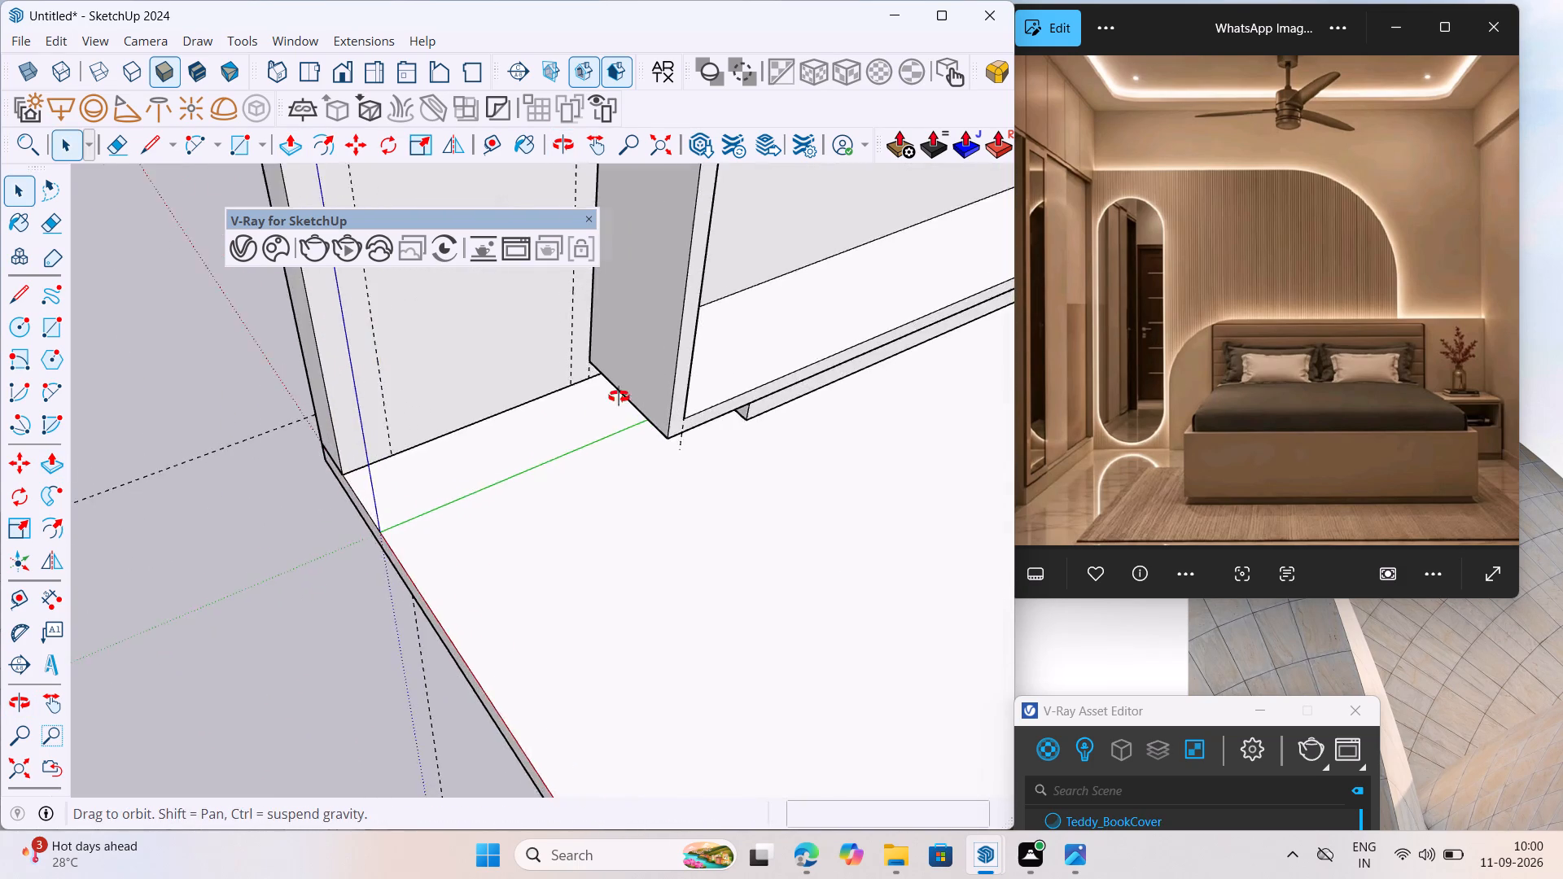
pyautogui.moveTo(619, 396); pyautogui.dragTo(742, 310, button='middle')
pyautogui.scroll(12, 742, 310)
pyautogui.tripleClick(730, 348)
pyautogui.doubleClick(733, 353)
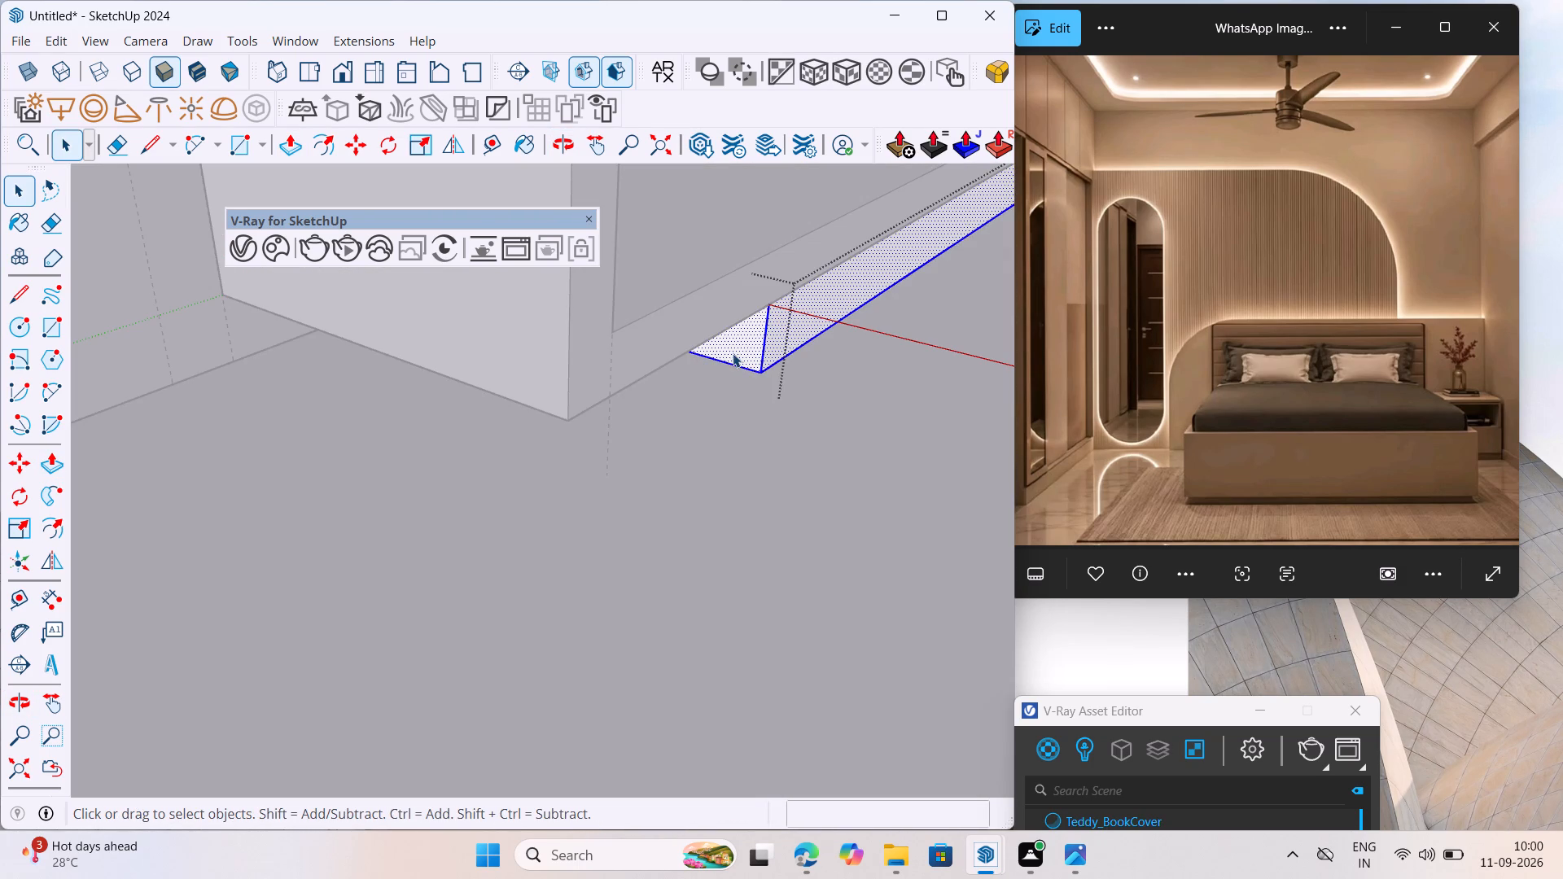
pyautogui.click(727, 348)
pyautogui.click(55, 465)
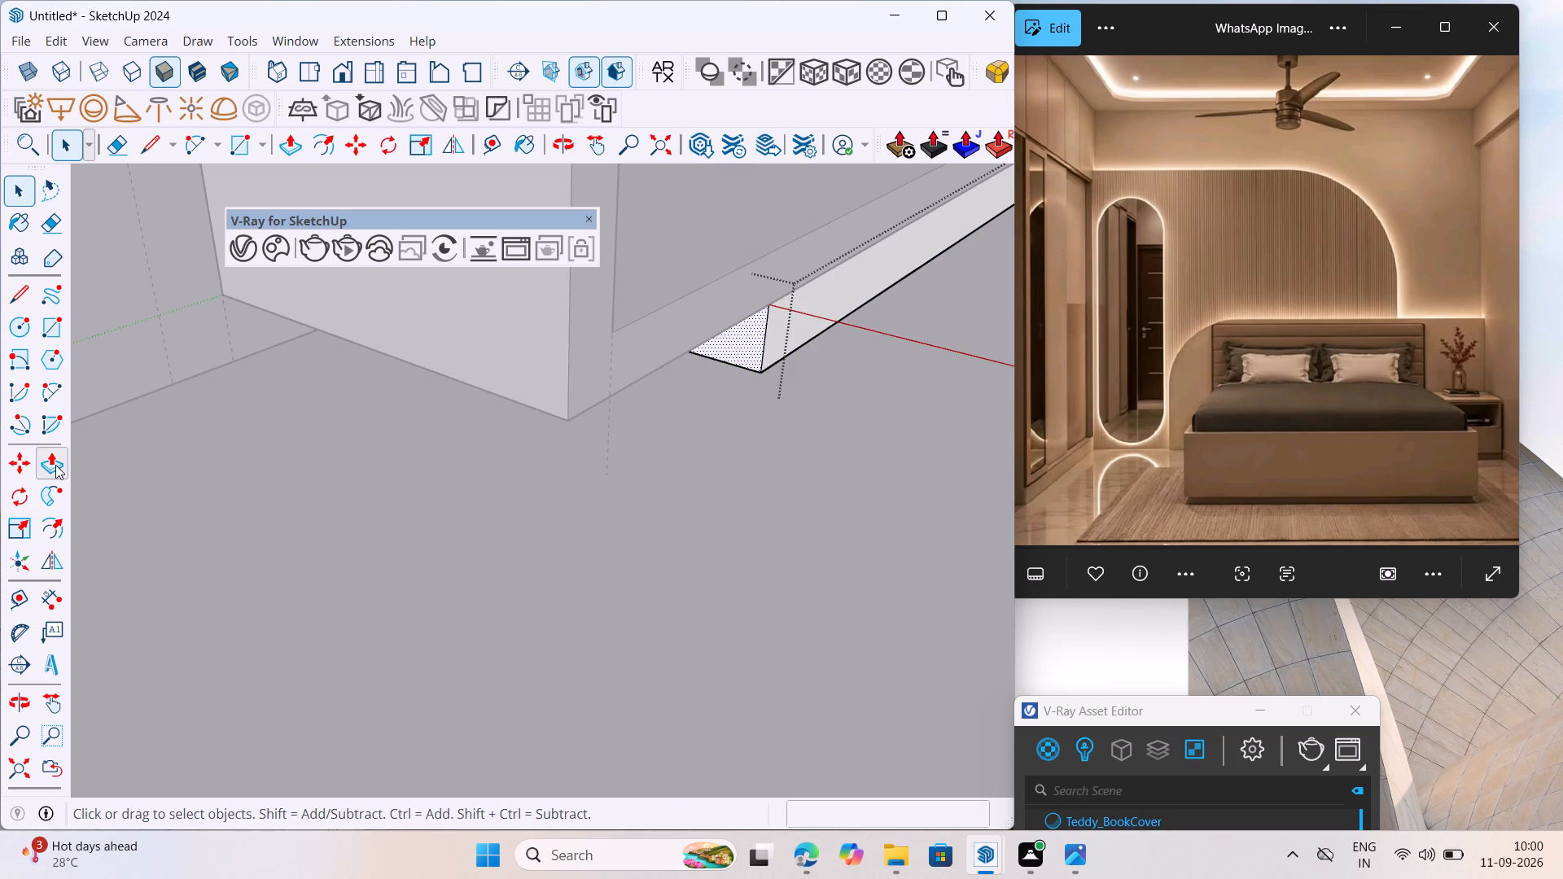
pyautogui.click(762, 342)
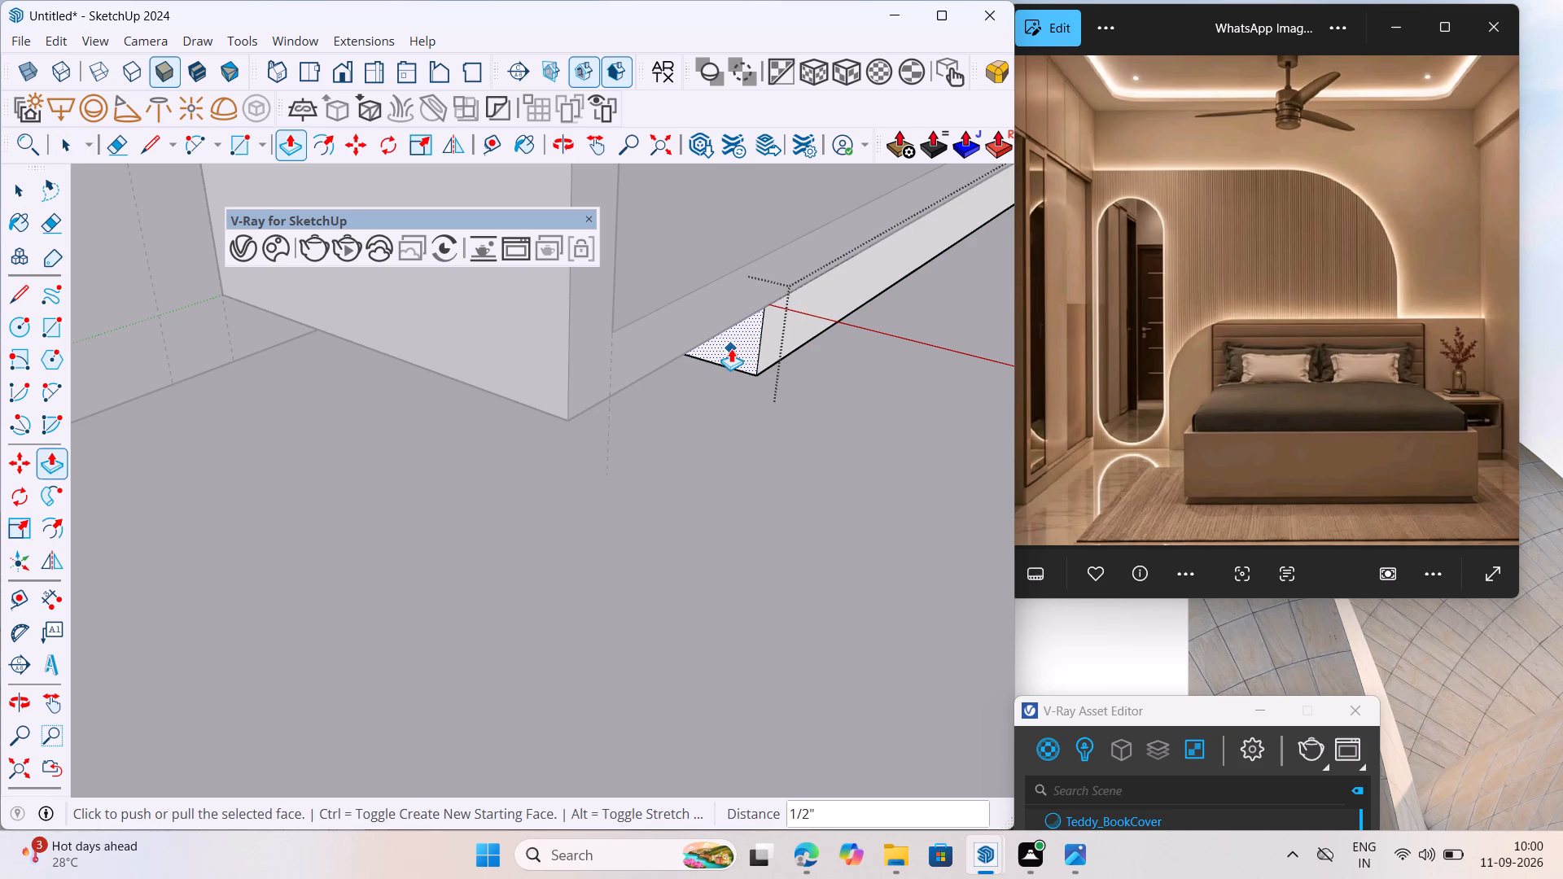
pyautogui.click(731, 348)
pyautogui.click(581, 349)
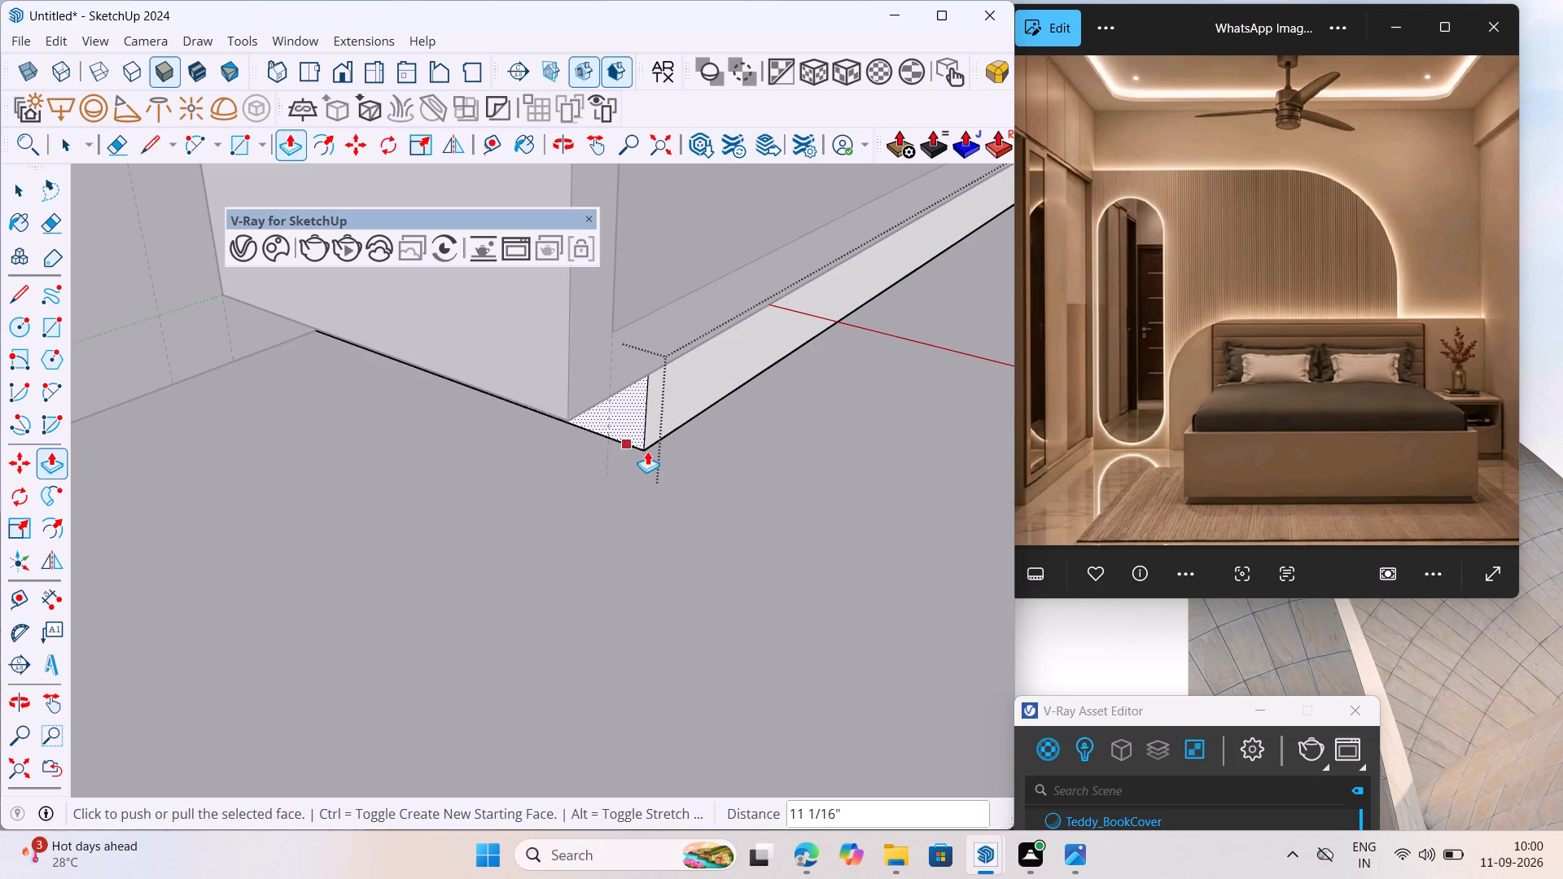
# Extend the base's end face about 6 inches further, flush with the wardrobe's outer end, and close the group.
pyautogui.click(632, 420)
pyautogui.click(569, 362)
pyautogui.scroll(1, 533, 410)
pyautogui.scroll(-8, 544, 429)
pyautogui.rightClick(500, 529)
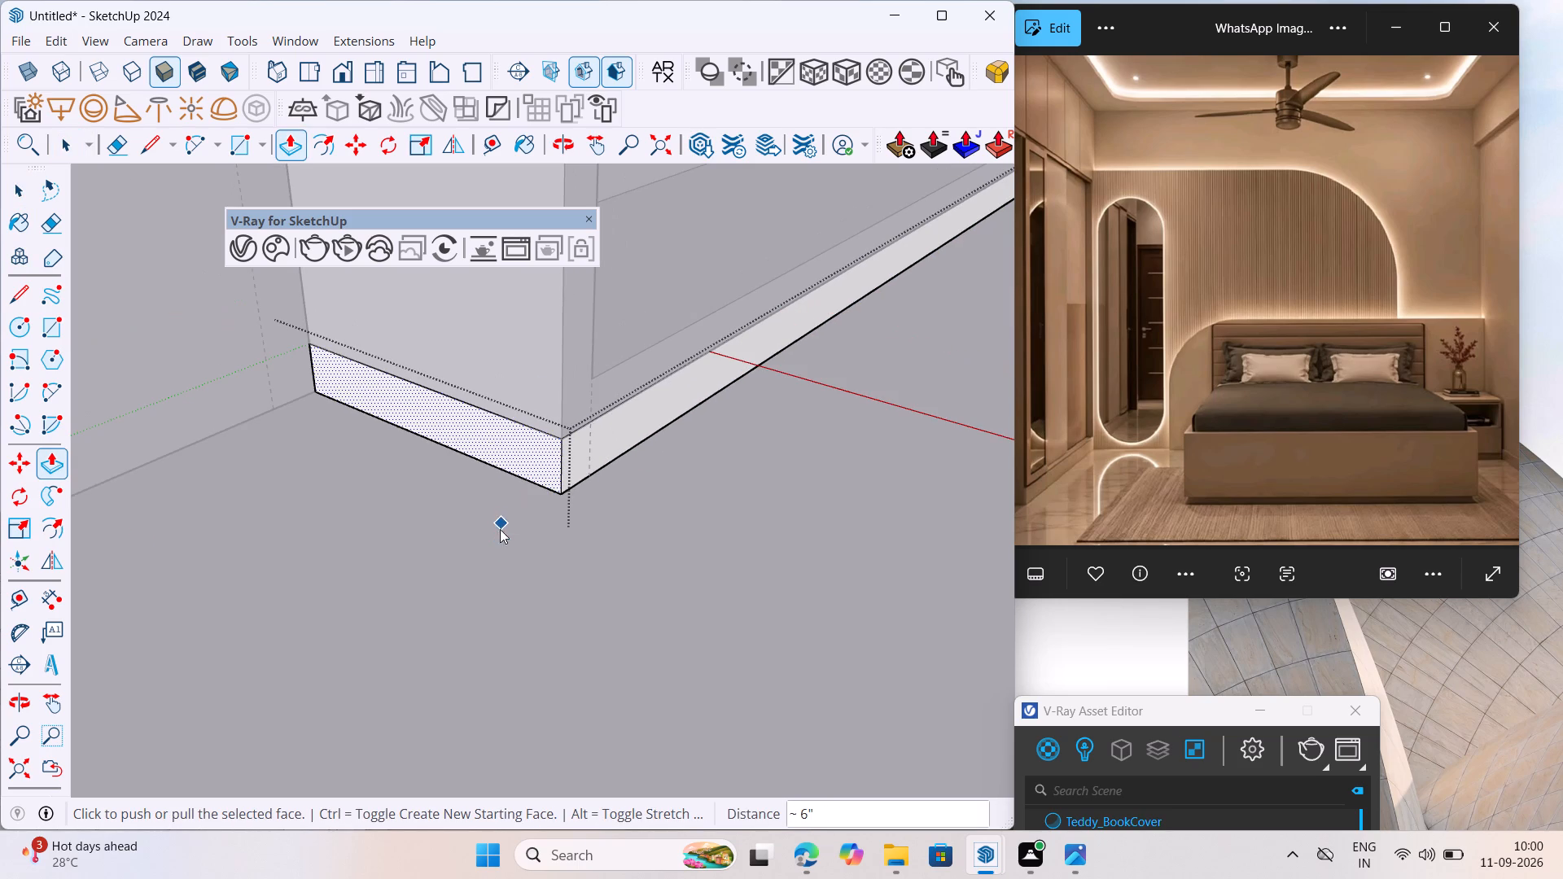
pyautogui.click(552, 544)
# Delete all guide lines from the model.
pyautogui.scroll(-20, 505, 575)
pyautogui.scroll(-11, 505, 575)
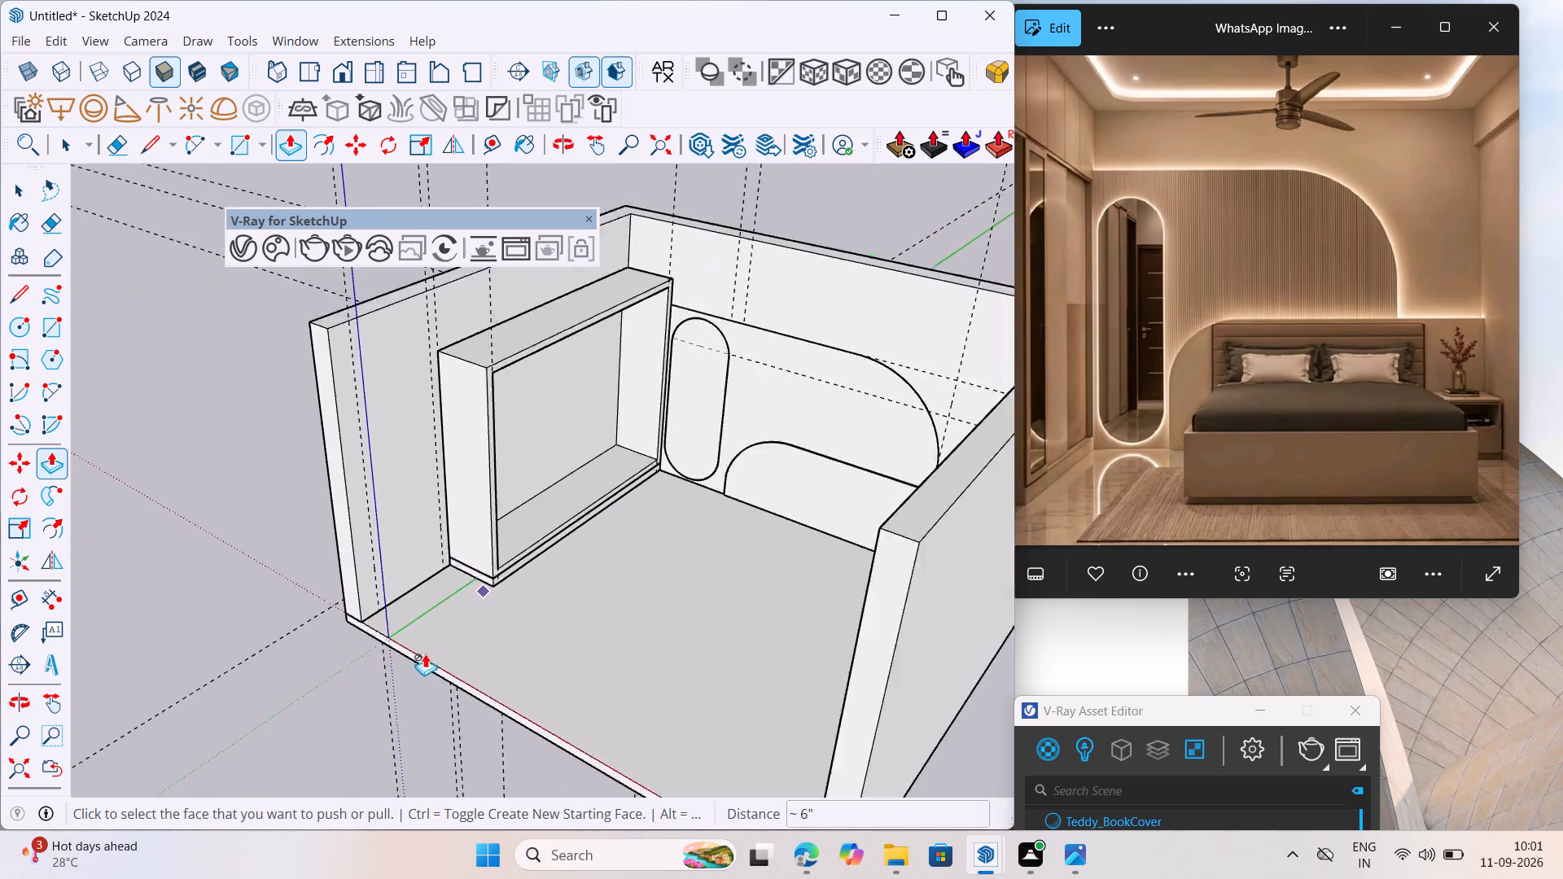
pyautogui.scroll(-6, 425, 654)
pyautogui.scroll(-1, 256, 695)
pyautogui.press('space')
pyautogui.rightClick(208, 348)
pyautogui.click(187, 348)
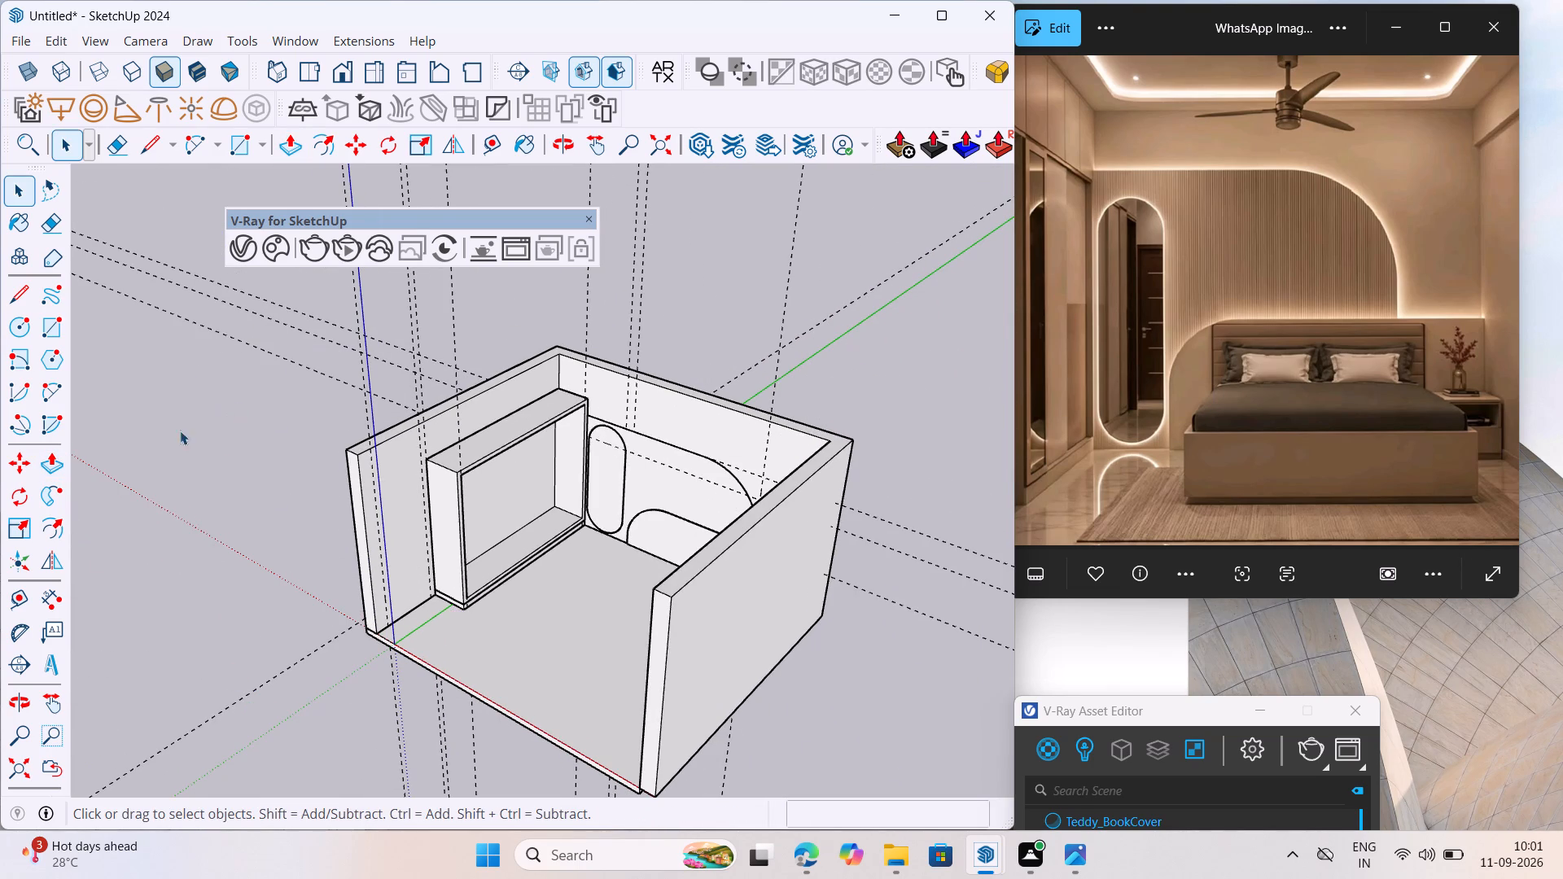
pyautogui.moveTo(152, 439); pyautogui.dragTo(143, 437, button='middle')
pyautogui.click(53, 35)
pyautogui.click(157, 246)
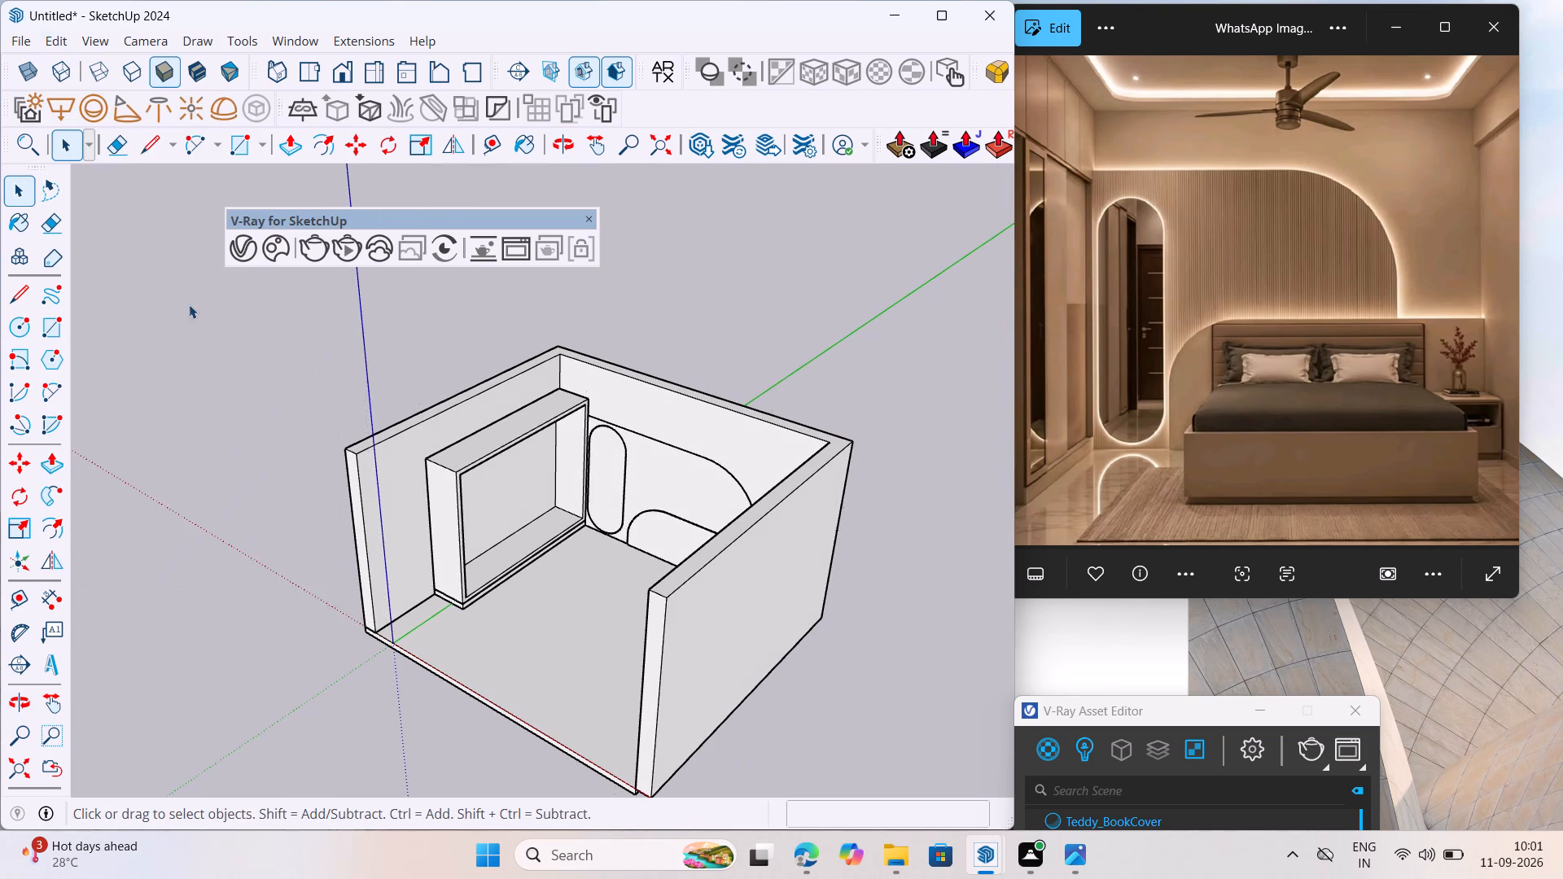
# Examine the extended wardrobe and its base within the room from several angles.
pyautogui.scroll(-5, 593, 423)
pyautogui.moveTo(472, 458); pyautogui.dragTo(407, 475, button='middle')
pyautogui.middleClick(394, 476)
pyautogui.scroll(7, 539, 466)
pyautogui.moveTo(560, 475); pyautogui.dragTo(270, 485, button='middle')
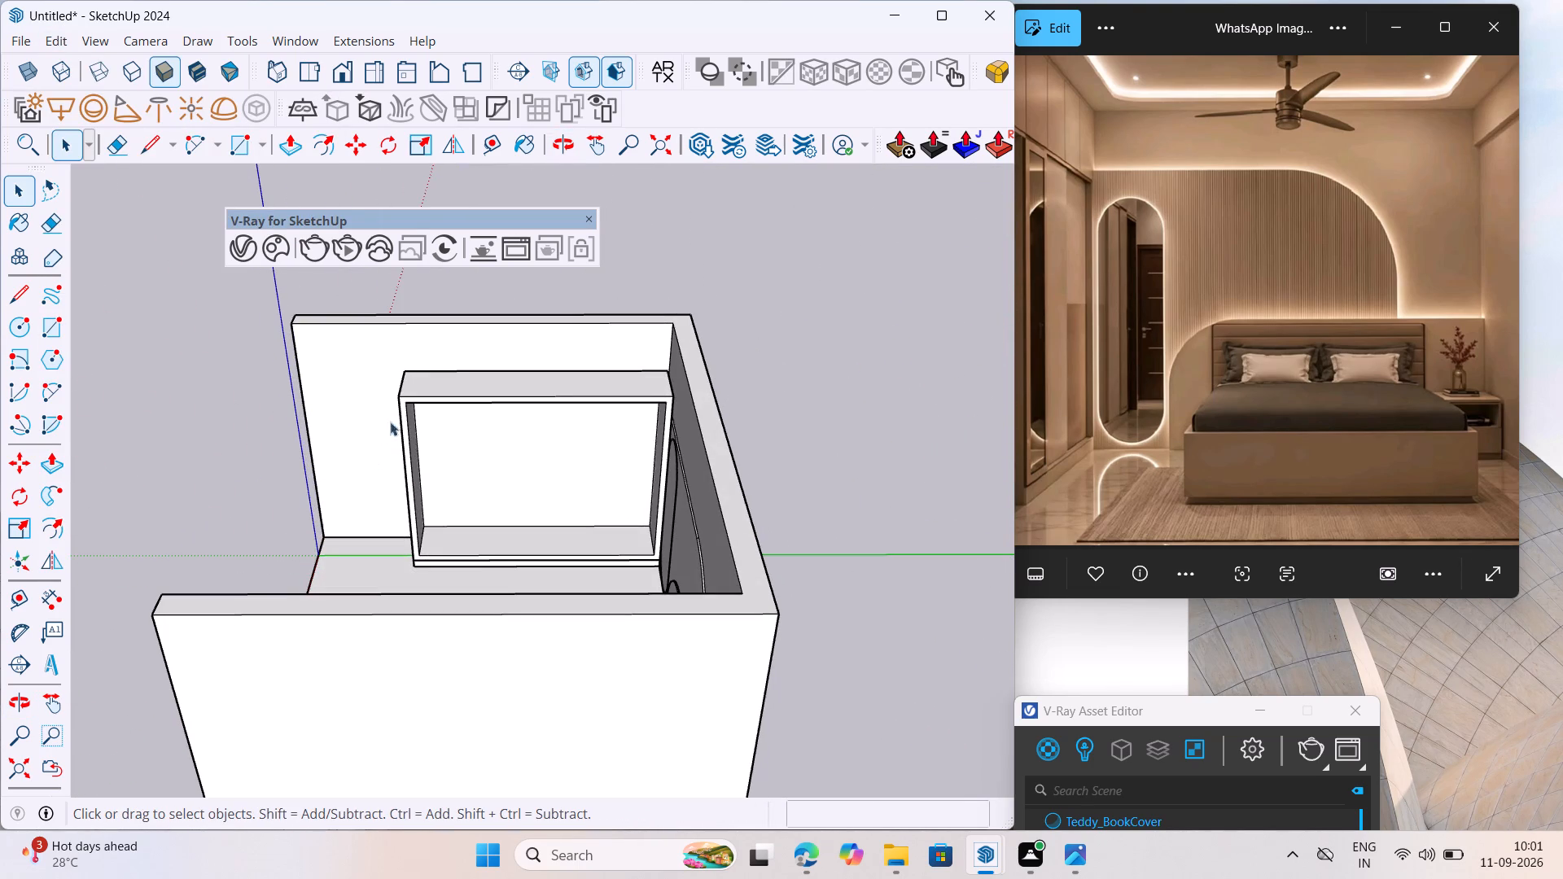
pyautogui.scroll(4, 1083, 143)
pyautogui.scroll(-4, 563, 431)
pyautogui.moveTo(477, 484); pyautogui.dragTo(630, 509, button='middle')
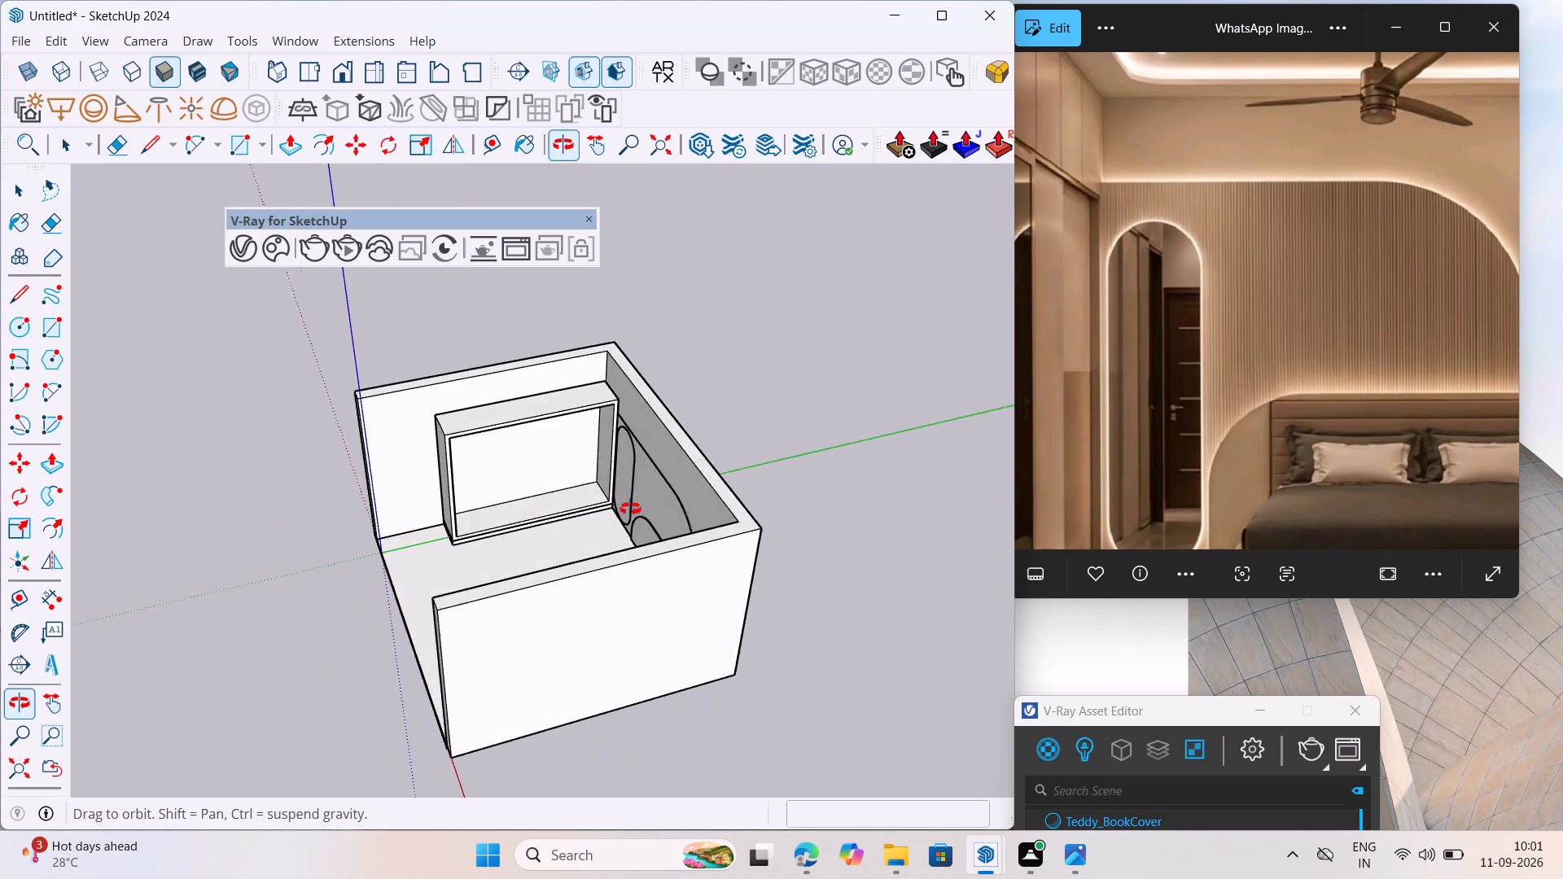
pyautogui.moveTo(630, 509); pyautogui.dragTo(632, 506, button='middle')
pyautogui.scroll(5, 435, 459)
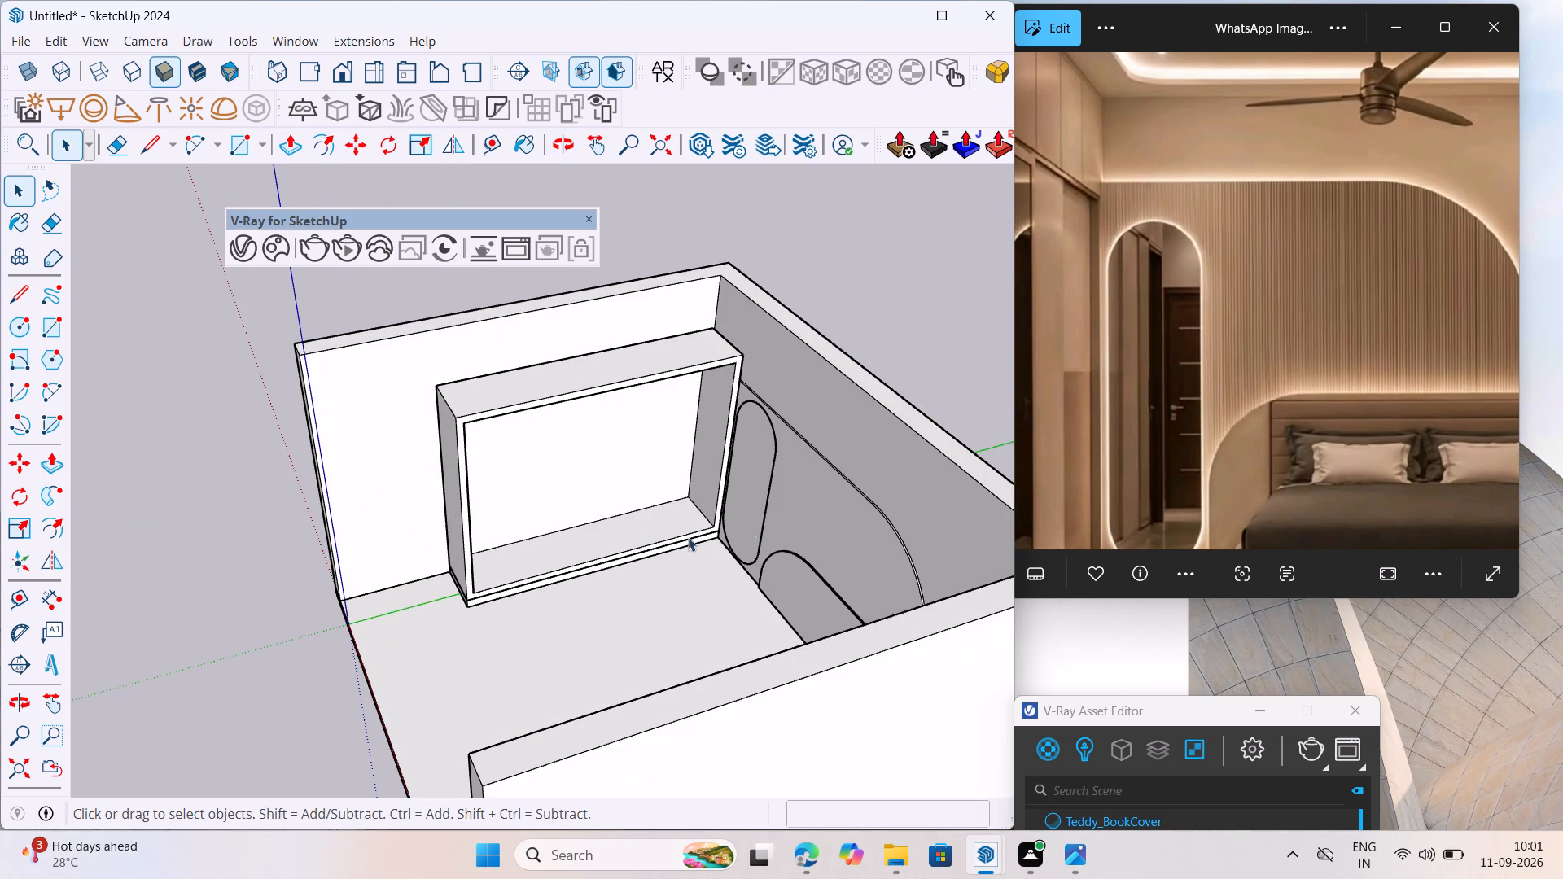
# Examine the wardrobe's open front and interior back panel from several angles, comparing them with the reference image.
pyautogui.moveTo(1176, 383); pyautogui.dragTo(962, 428, button='middle')
pyautogui.moveTo(962, 428); pyautogui.dragTo(1221, 407, button='middle')
pyautogui.scroll(1, 1230, 227)
pyautogui.scroll(-2, 1237, 252)
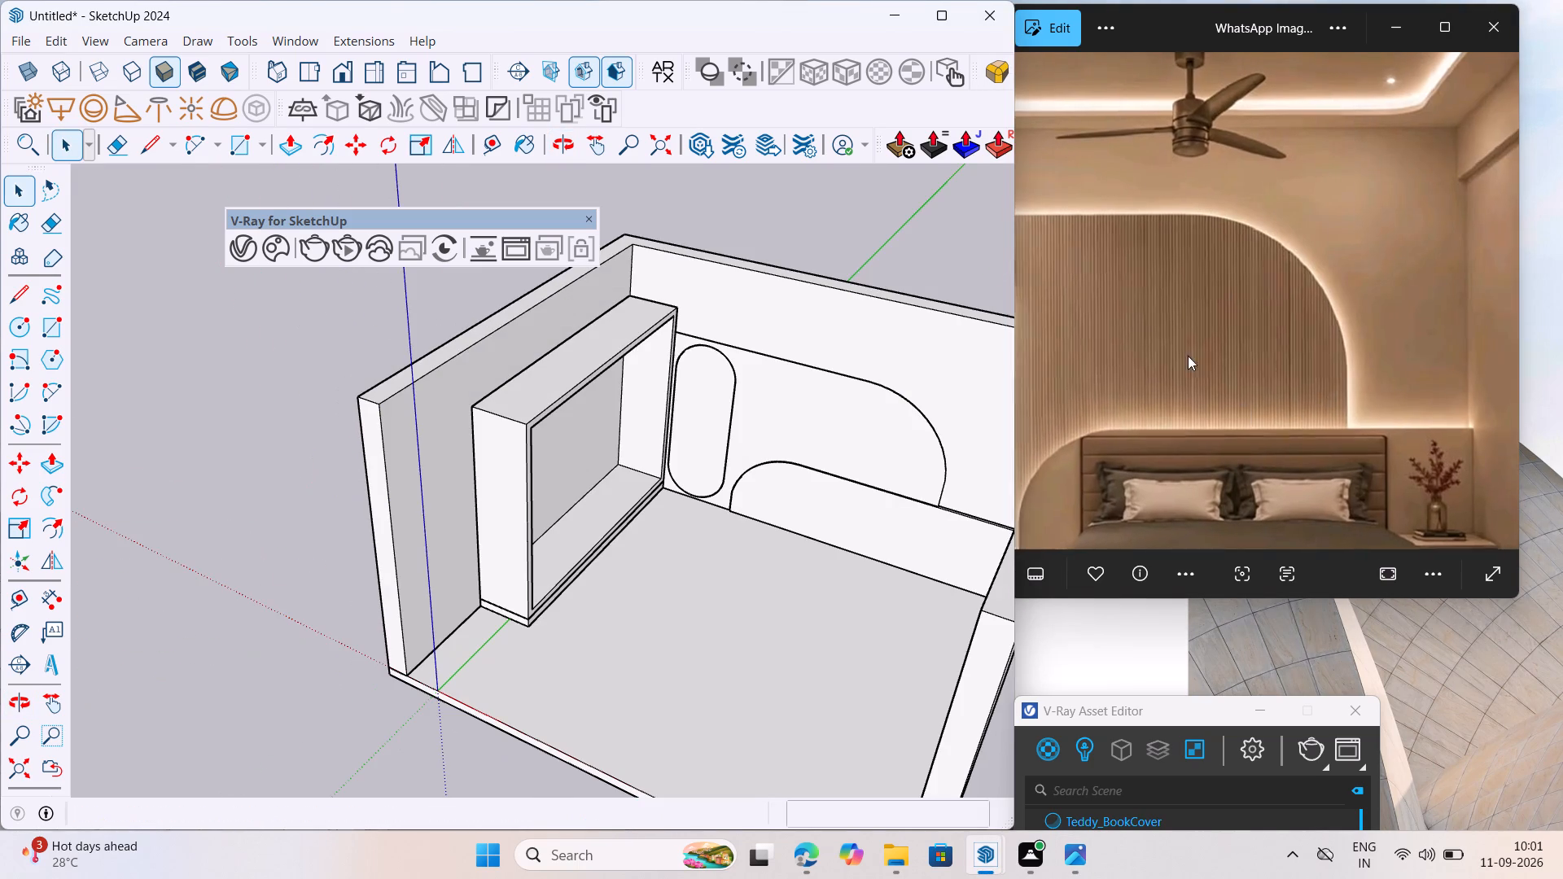
pyautogui.scroll(-4, 1188, 356)
pyautogui.scroll(7, 536, 464)
pyautogui.moveTo(619, 531); pyautogui.dragTo(540, 550, button='middle')
pyautogui.moveTo(509, 551); pyautogui.dragTo(483, 551, button='middle')
pyautogui.scroll(-1, 244, 542)
pyautogui.moveTo(812, 568); pyautogui.dragTo(528, 551, button='middle')
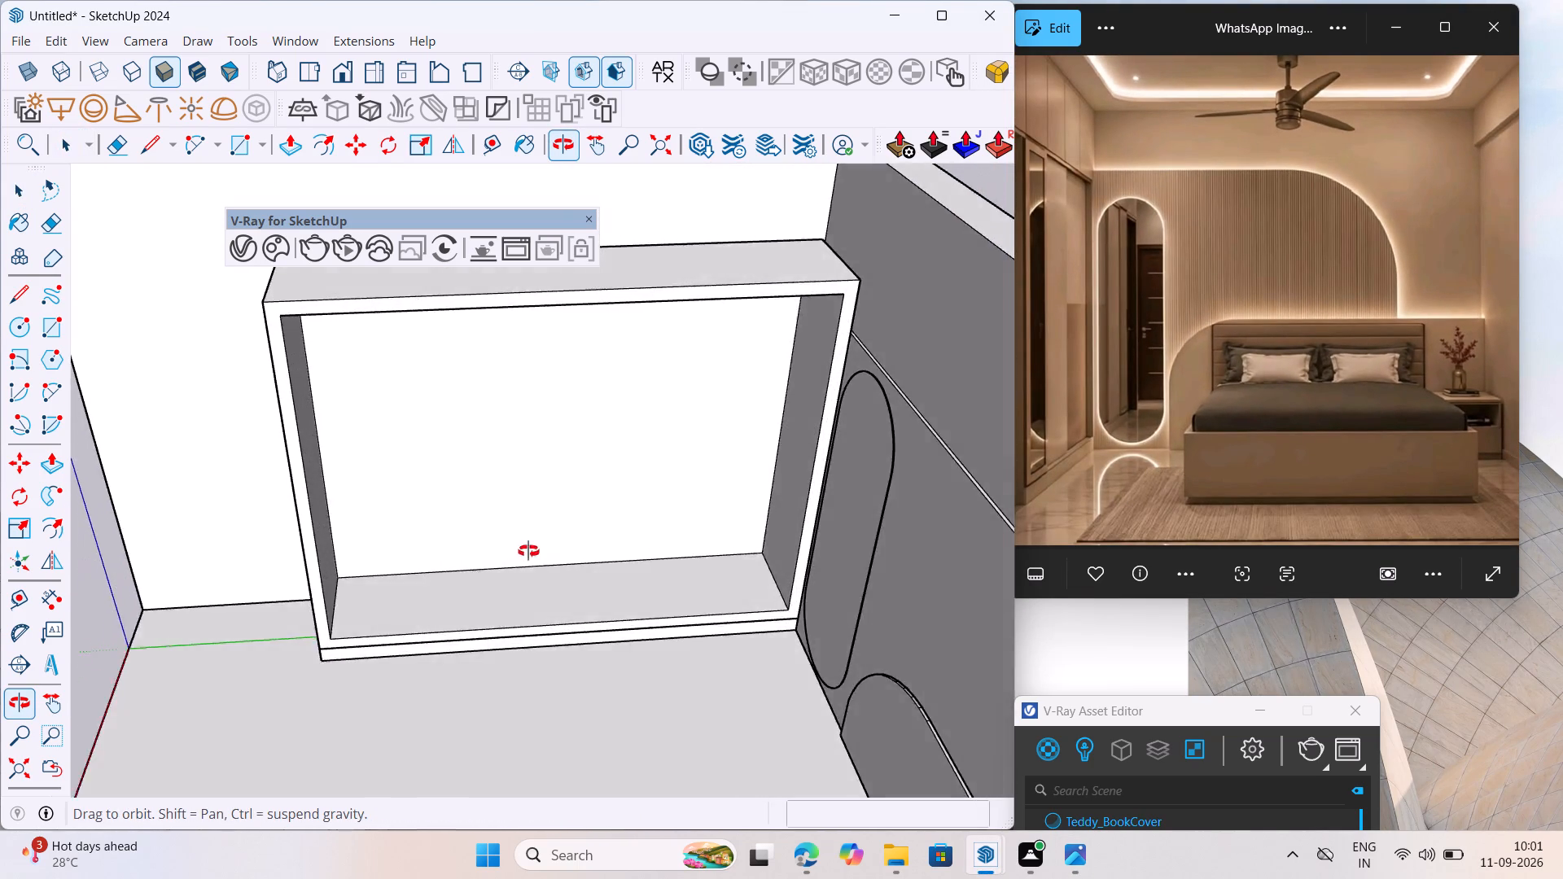
pyautogui.moveTo(528, 551); pyautogui.dragTo(496, 479, button='middle')
pyautogui.moveTo(451, 387); pyautogui.dragTo(453, 443, button='middle')
pyautogui.middleClick(502, 614)
pyautogui.scroll(-19, 502, 616)
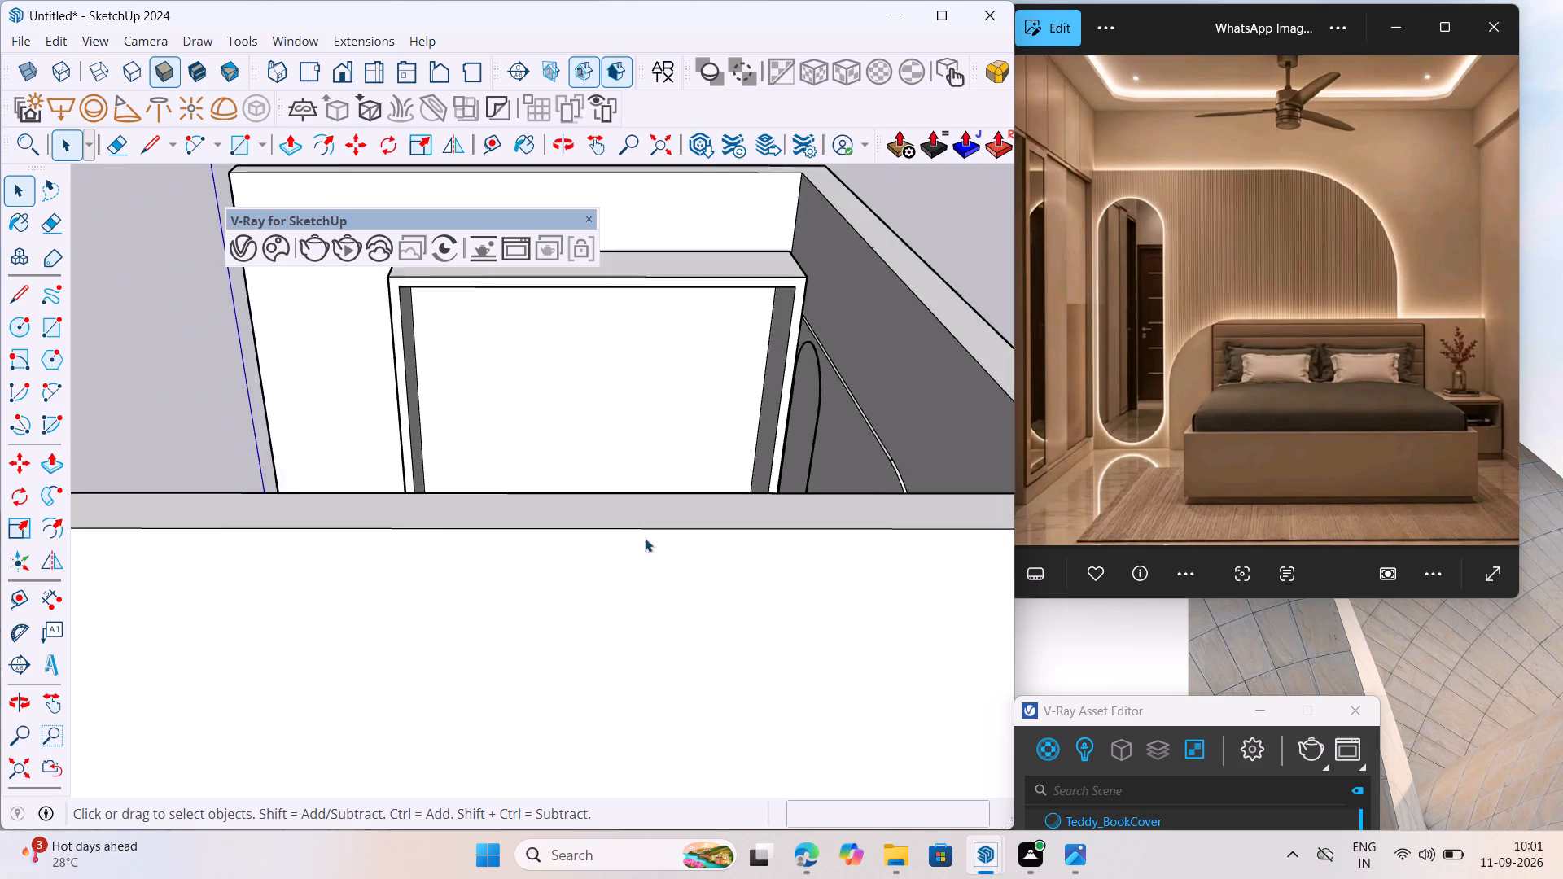
pyautogui.scroll(-11, 645, 538)
pyautogui.moveTo(161, 571); pyautogui.dragTo(495, 625, button='middle')
pyautogui.scroll(14, 567, 513)
pyautogui.moveTo(589, 507); pyautogui.dragTo(482, 527, button='middle')
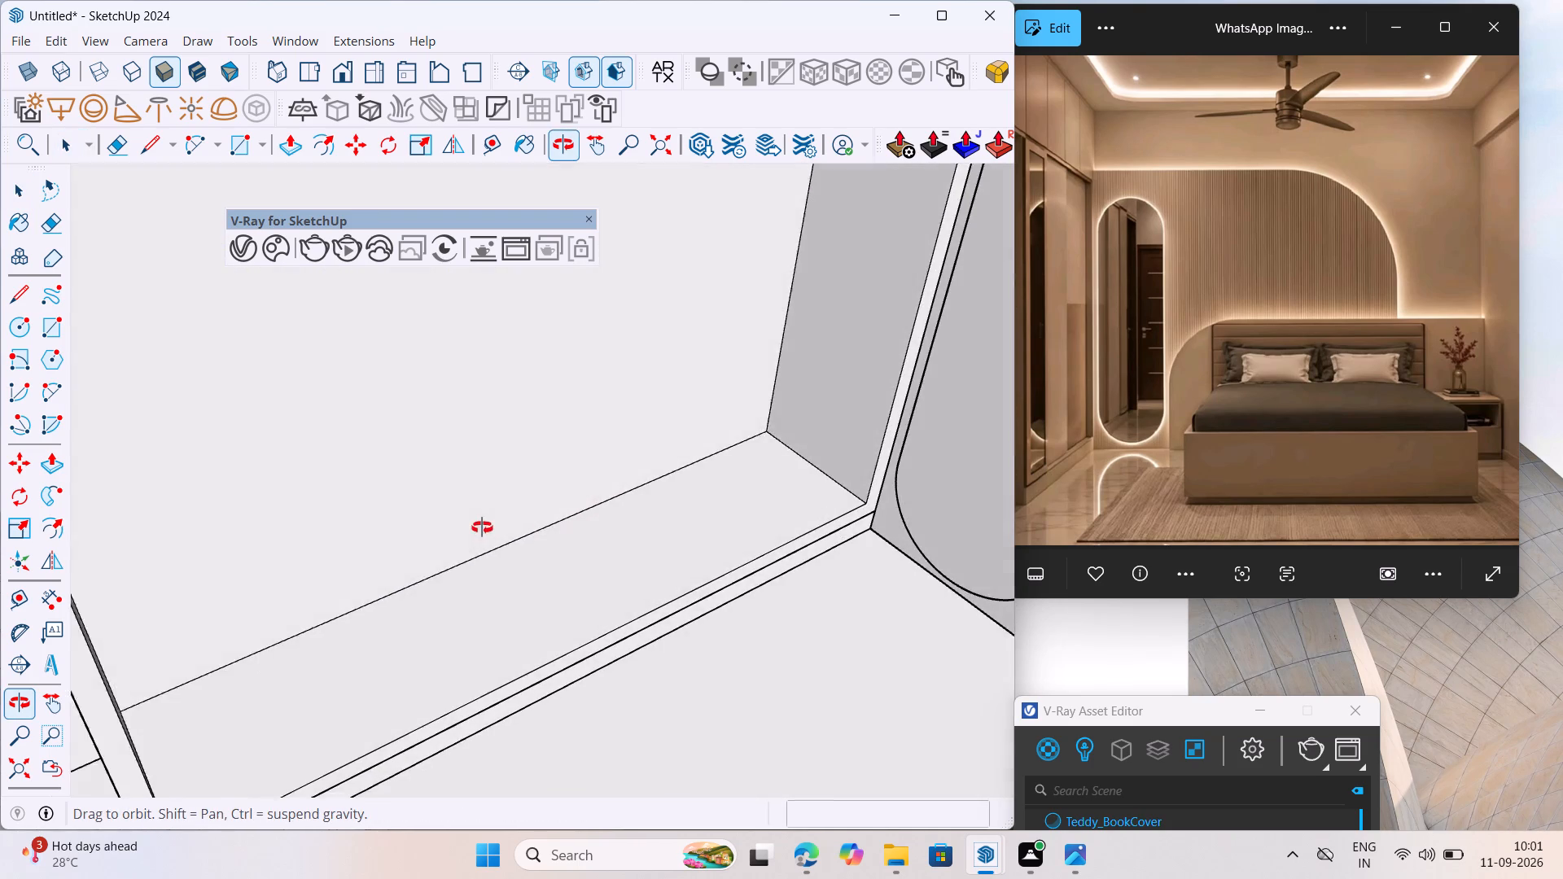
pyautogui.moveTo(482, 527); pyautogui.dragTo(479, 528, button='middle')
pyautogui.scroll(-7, 505, 540)
pyautogui.click(498, 461)
pyautogui.moveTo(513, 469); pyautogui.dragTo(377, 445, button='middle')
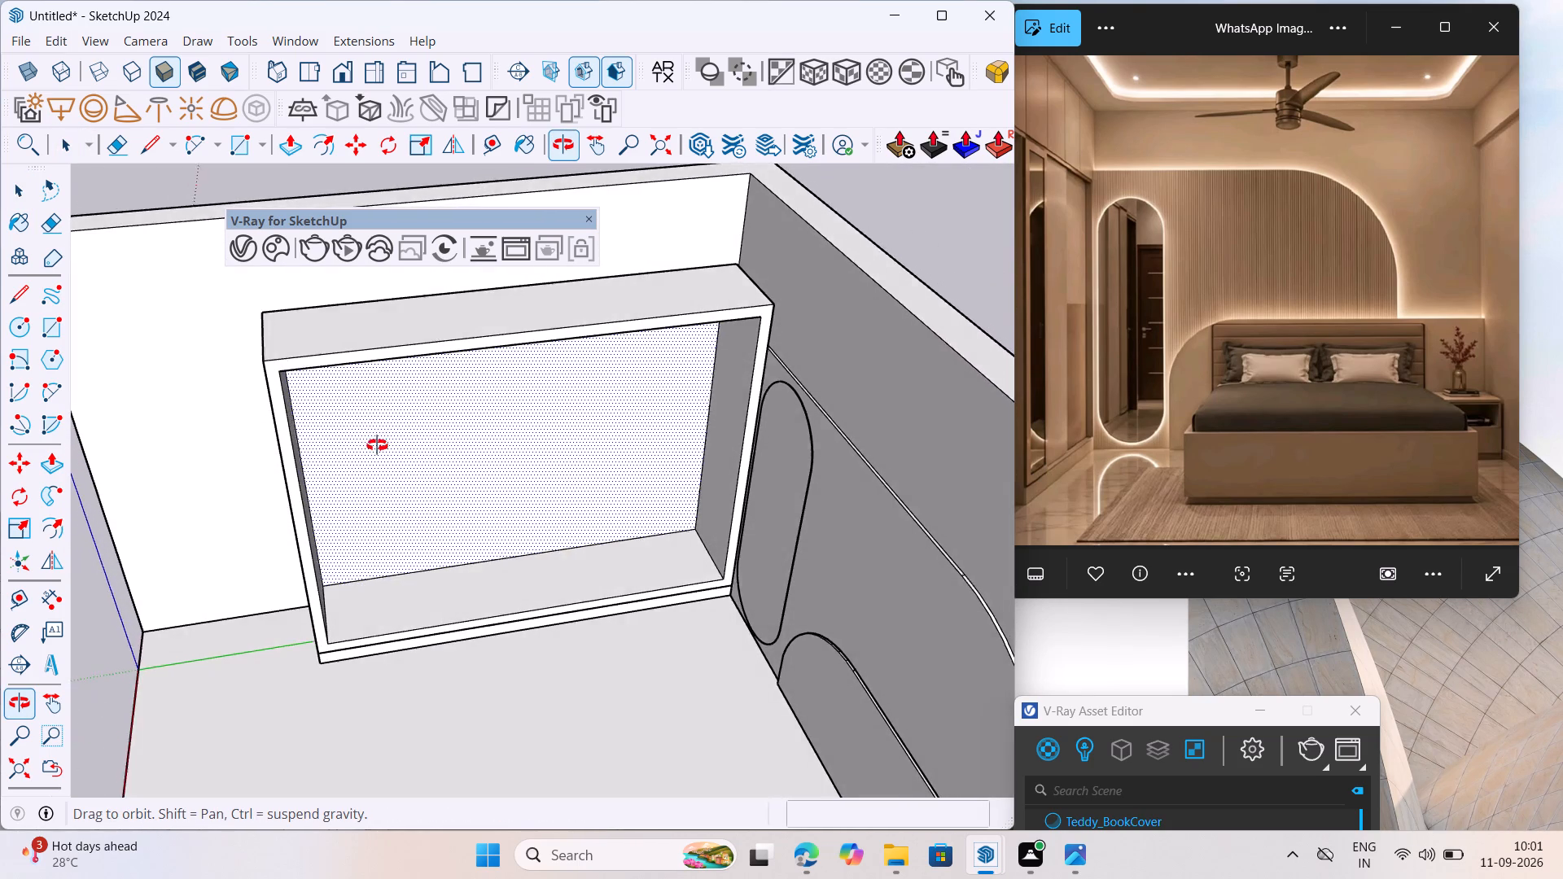
pyautogui.moveTo(377, 445); pyautogui.dragTo(365, 415, button='middle')
pyautogui.middleClick(364, 410)
pyautogui.middleClick(363, 406)
pyautogui.scroll(5, 314, 444)
pyautogui.moveTo(422, 482); pyautogui.dragTo(418, 482, button='middle')
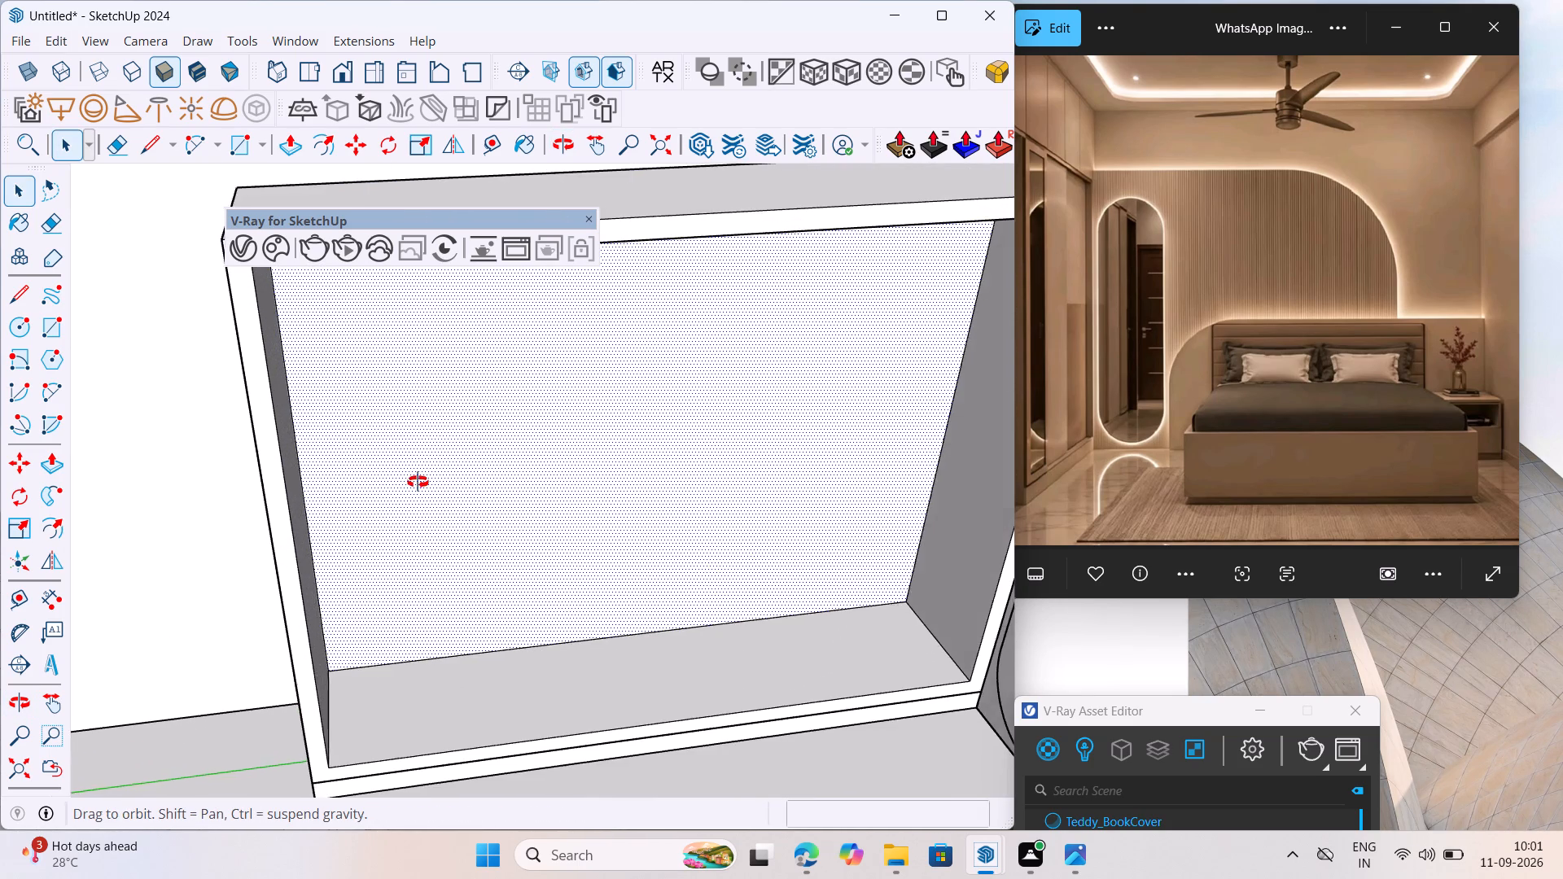
pyautogui.moveTo(418, 482); pyautogui.dragTo(390, 398, button='middle')
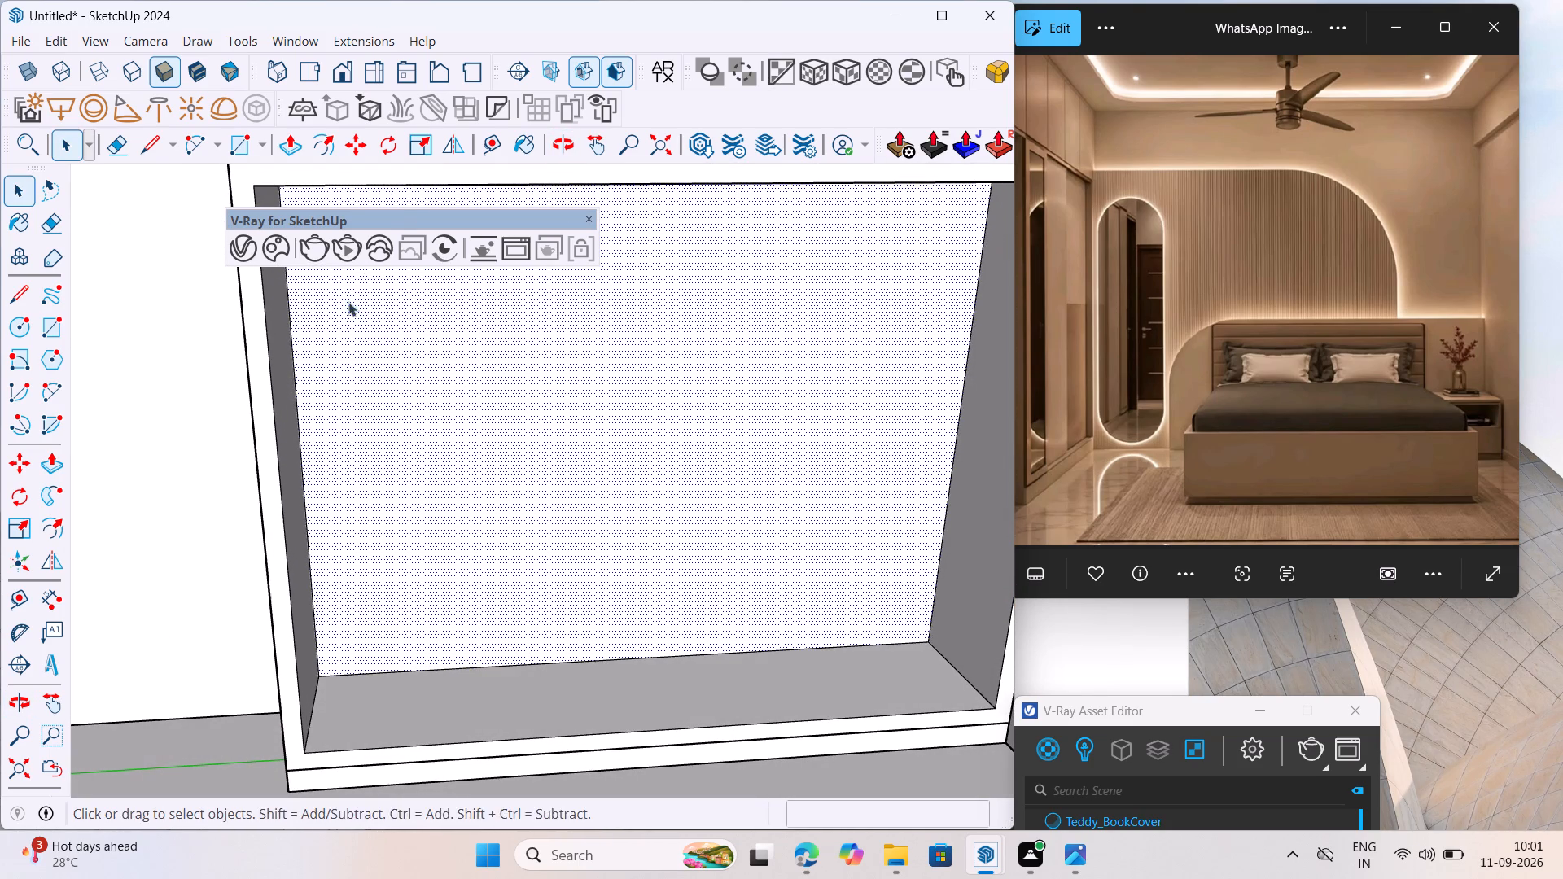
# Move the floating V-Ray toolbar clear of the wardrobe.
pyautogui.moveTo(395, 221); pyautogui.dragTo(48, 430)
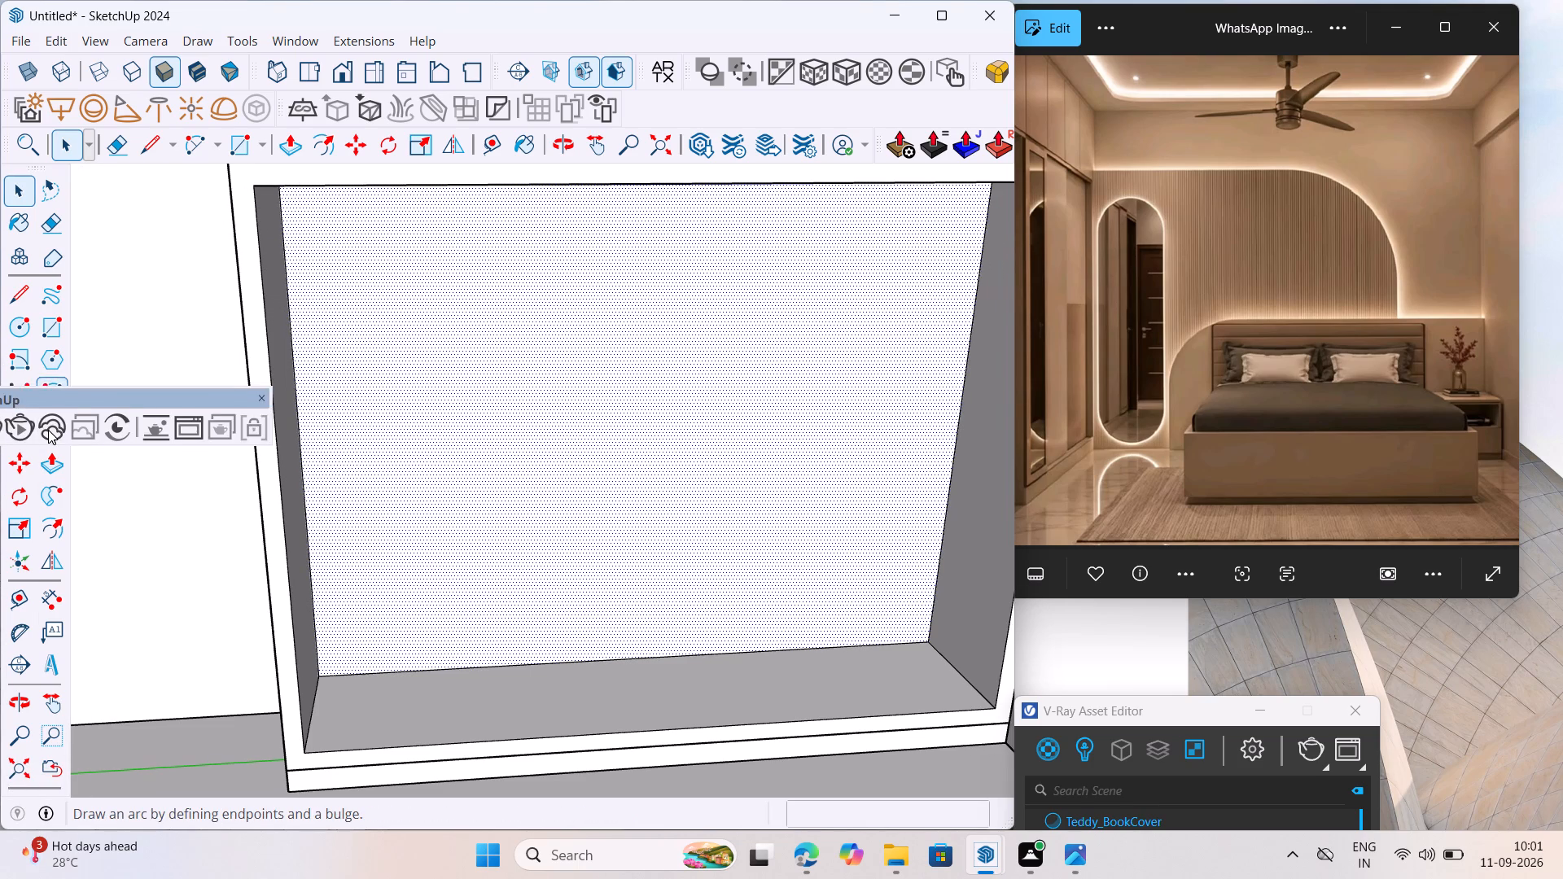
pyautogui.moveTo(48, 430); pyautogui.dragTo(12, 392)
# Place a horizontal guide 3' above the bottom edge of the wardrobe's inner back panel.
pyautogui.scroll(-1, 414, 531)
pyautogui.scroll(2, 418, 533)
pyautogui.moveTo(418, 533); pyautogui.dragTo(409, 512, button='middle')
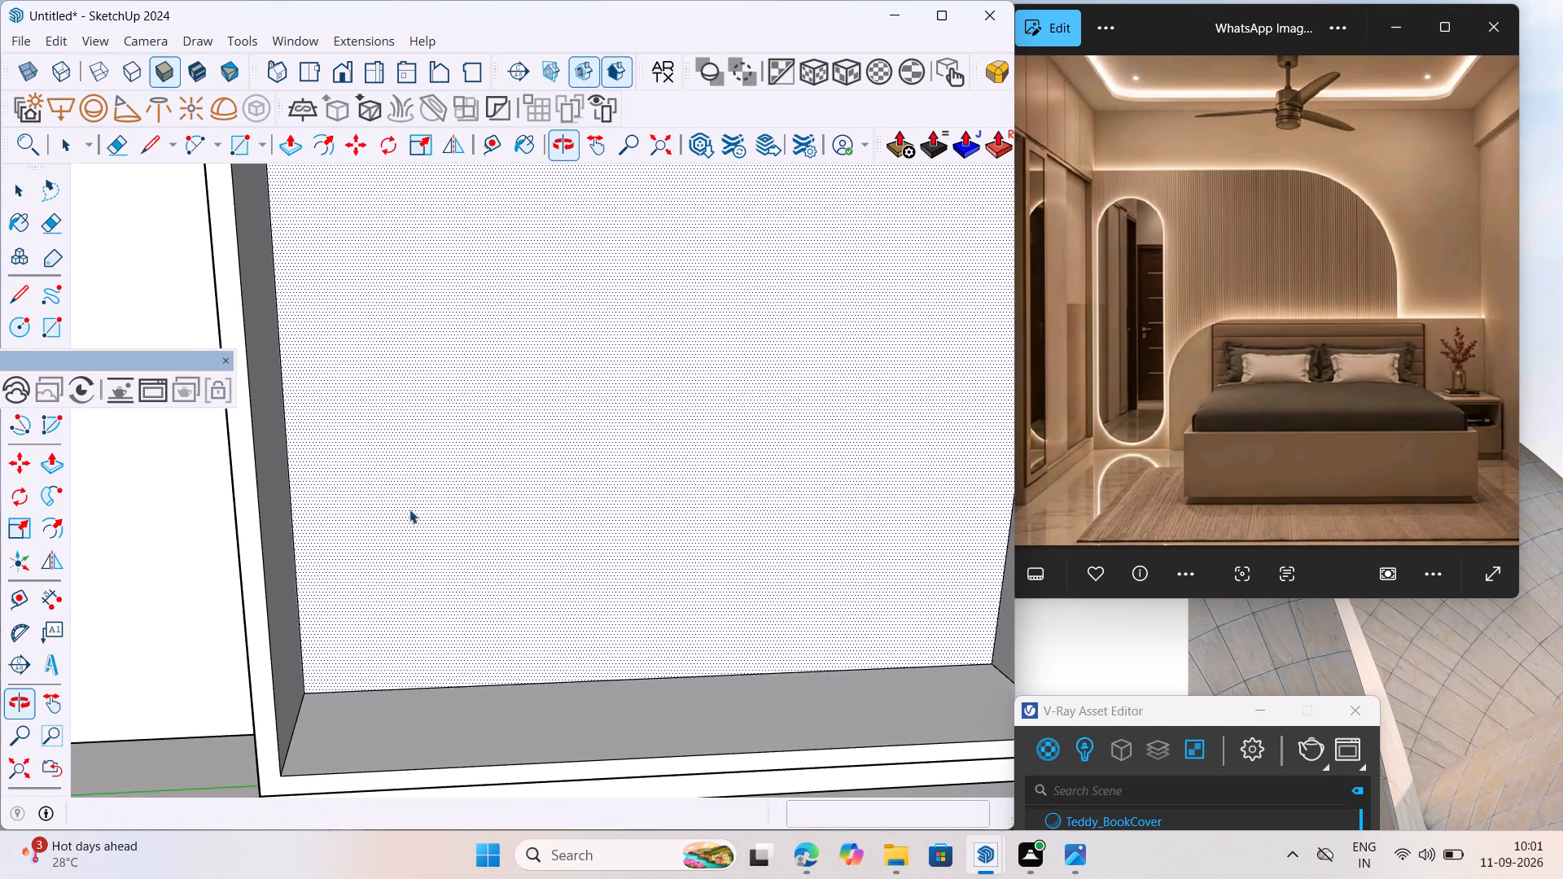
pyautogui.scroll(-2, 426, 607)
pyautogui.moveTo(519, 600); pyautogui.dragTo(506, 552, button='middle')
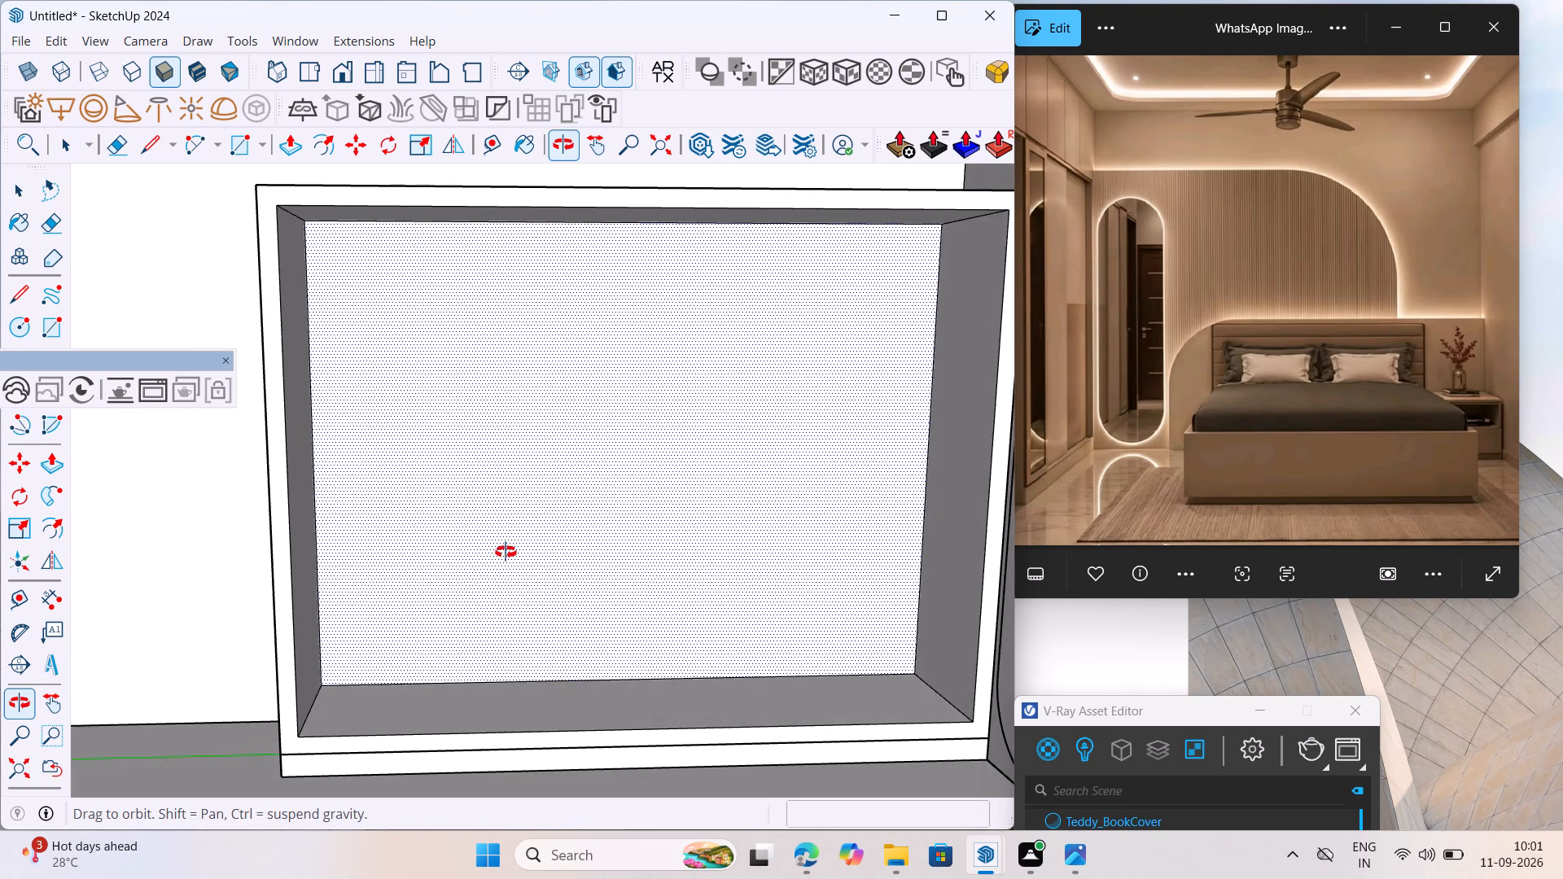
pyautogui.moveTo(506, 552); pyautogui.dragTo(505, 540, button='middle')
pyautogui.click(19, 297)
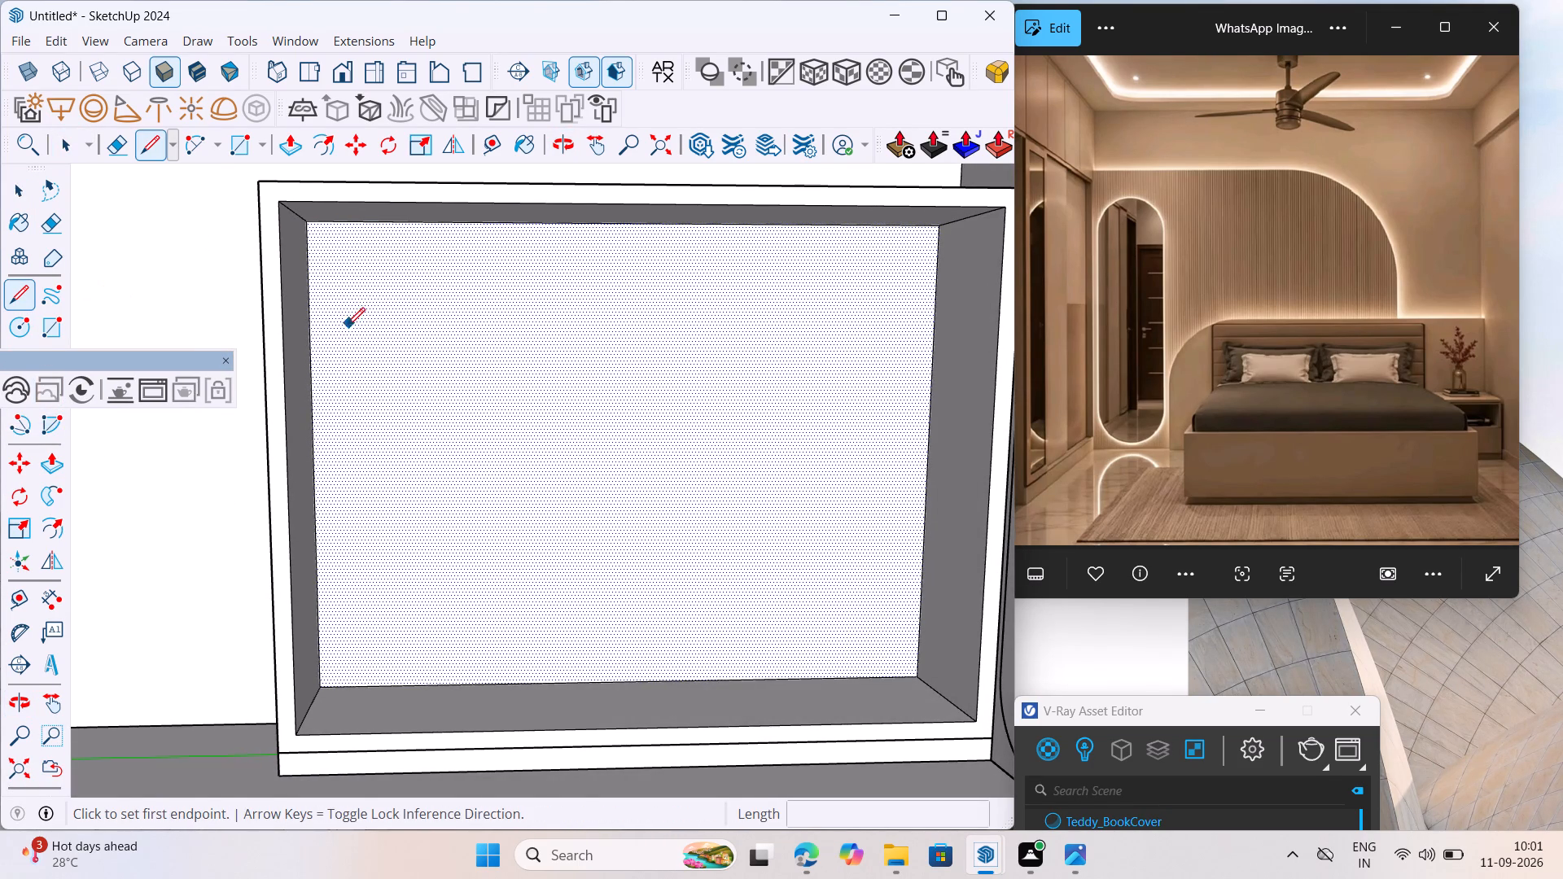
pyautogui.press('space')
pyautogui.click(24, 595)
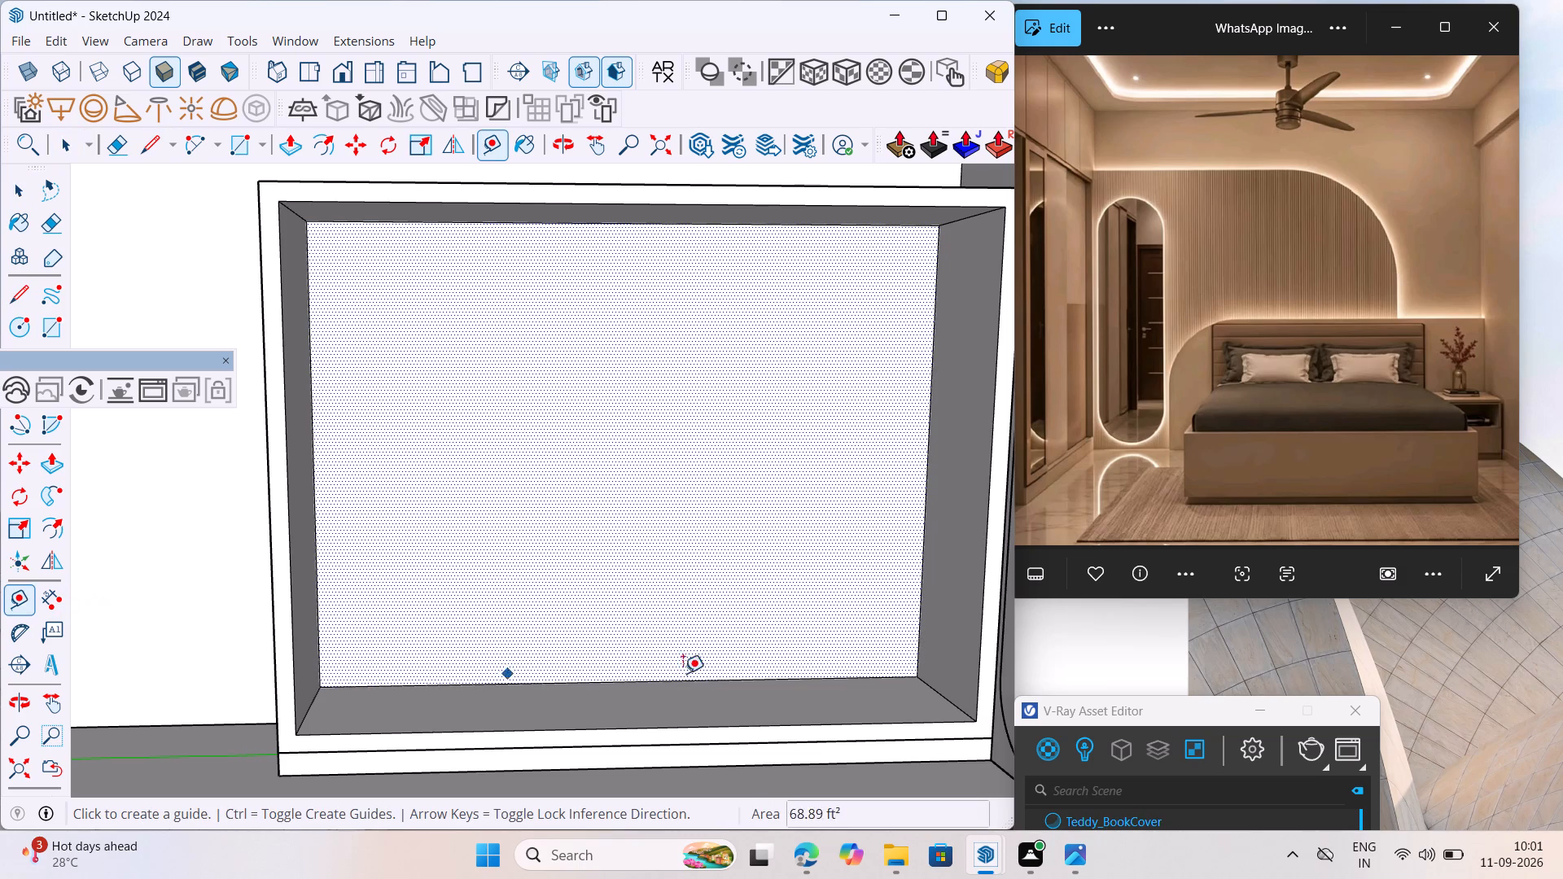
pyautogui.click(672, 676)
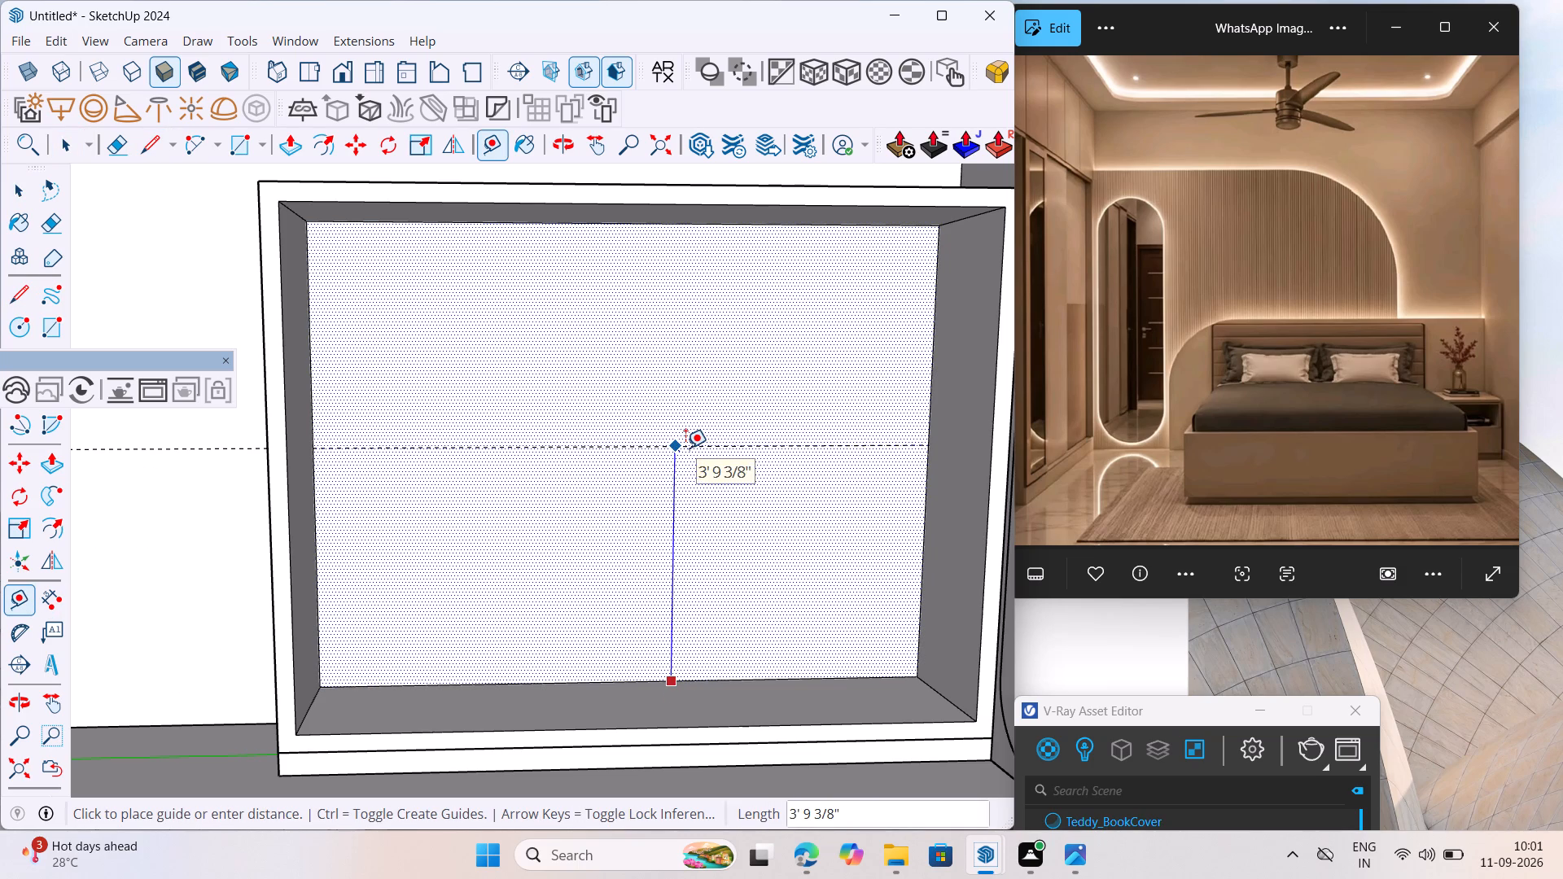
pyautogui.write("3'")
pyautogui.press('Return')
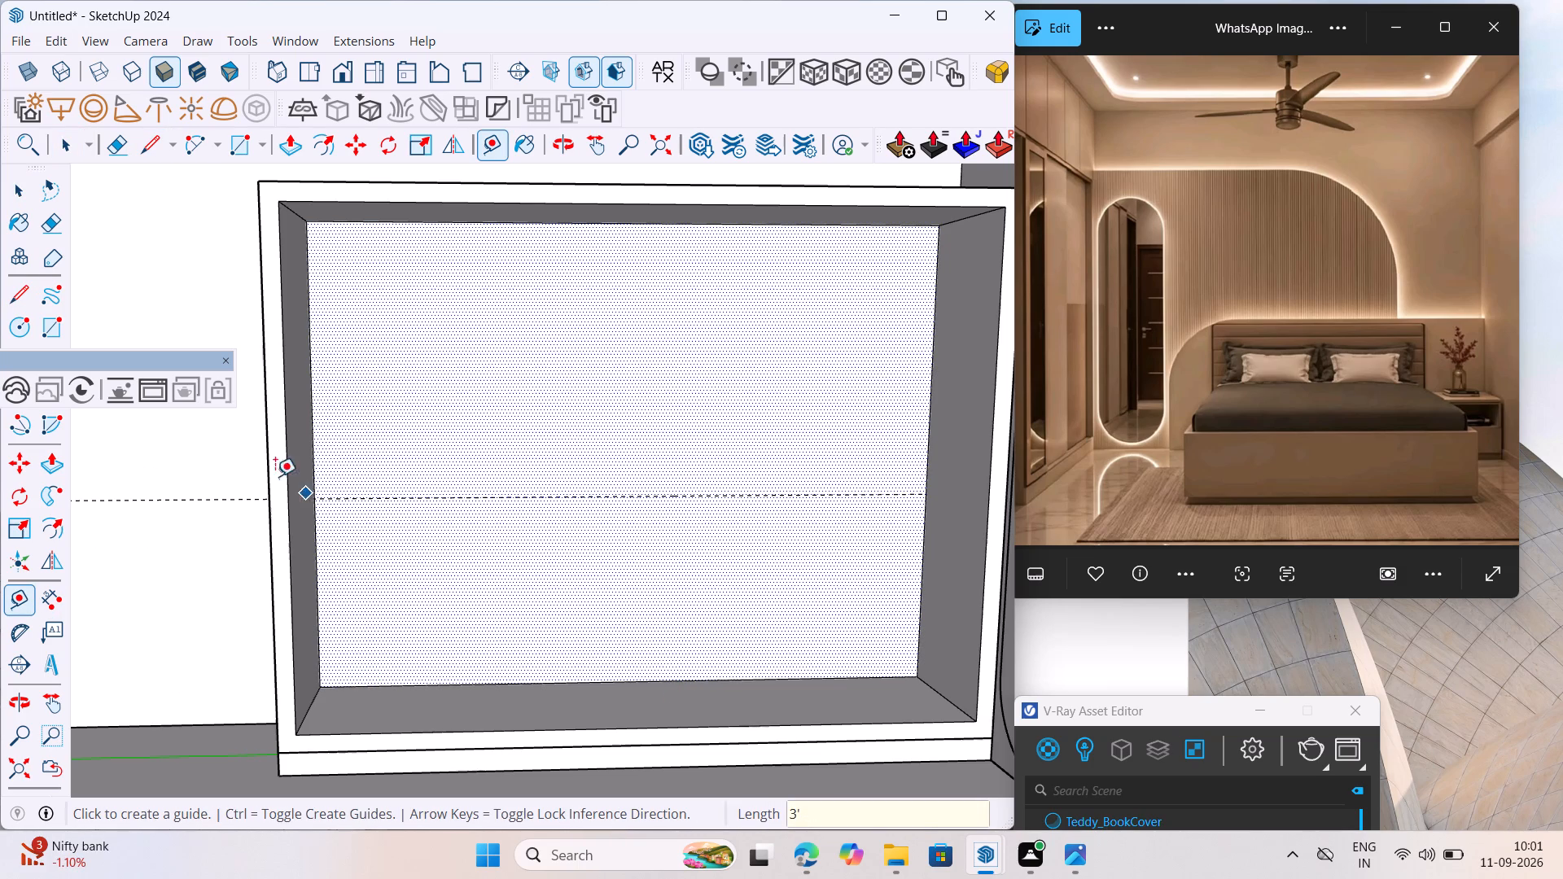
# Draw a horizontal line about 9' 7" long across the full back panel along the guide.
pyautogui.click(20, 302)
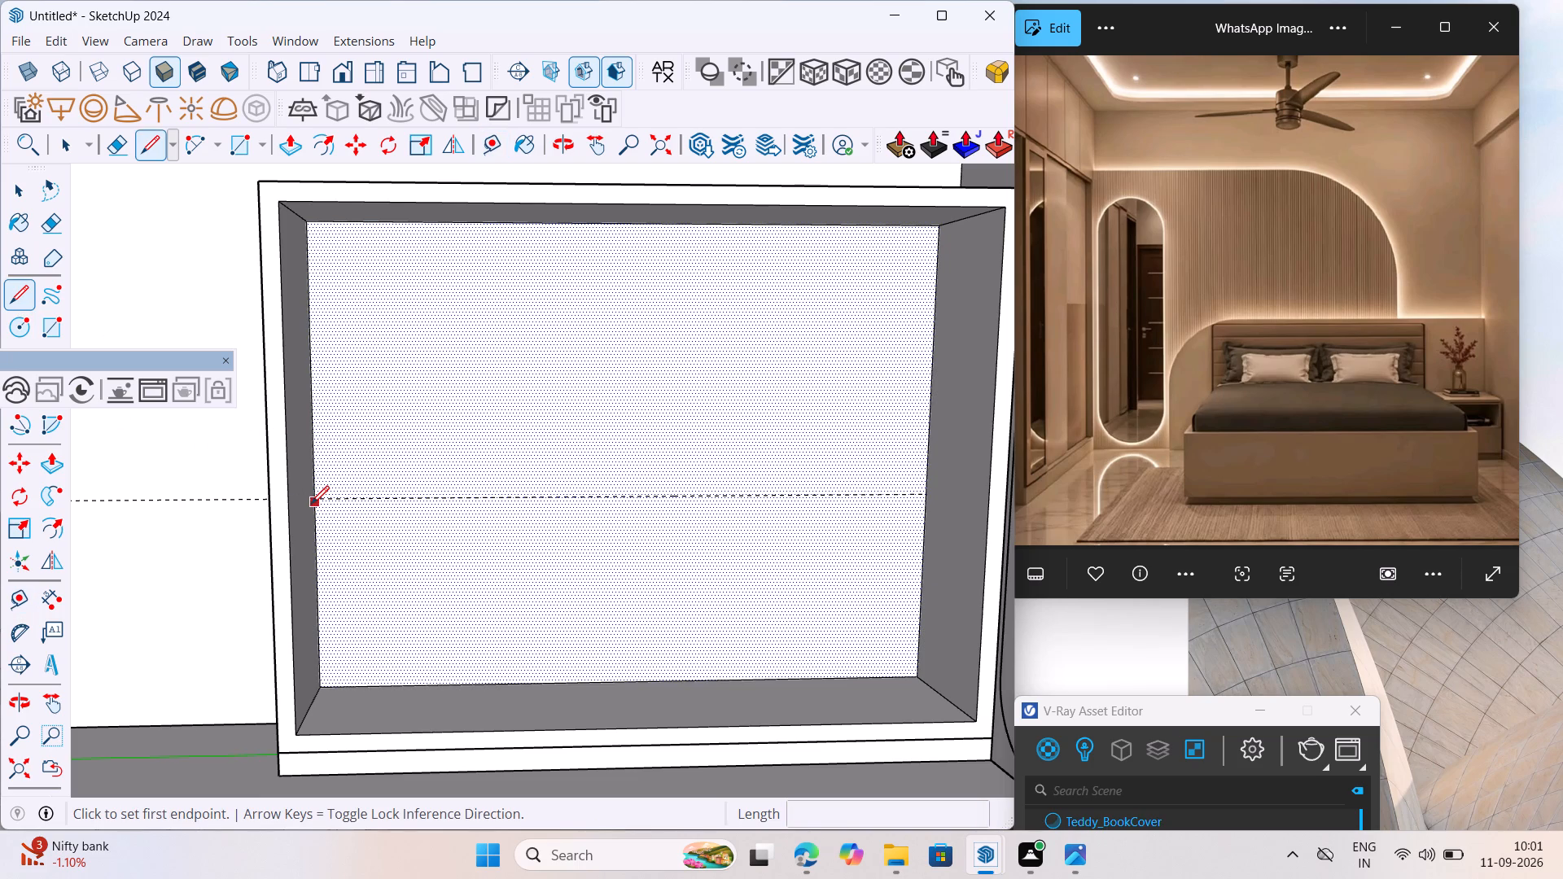
pyautogui.click(315, 498)
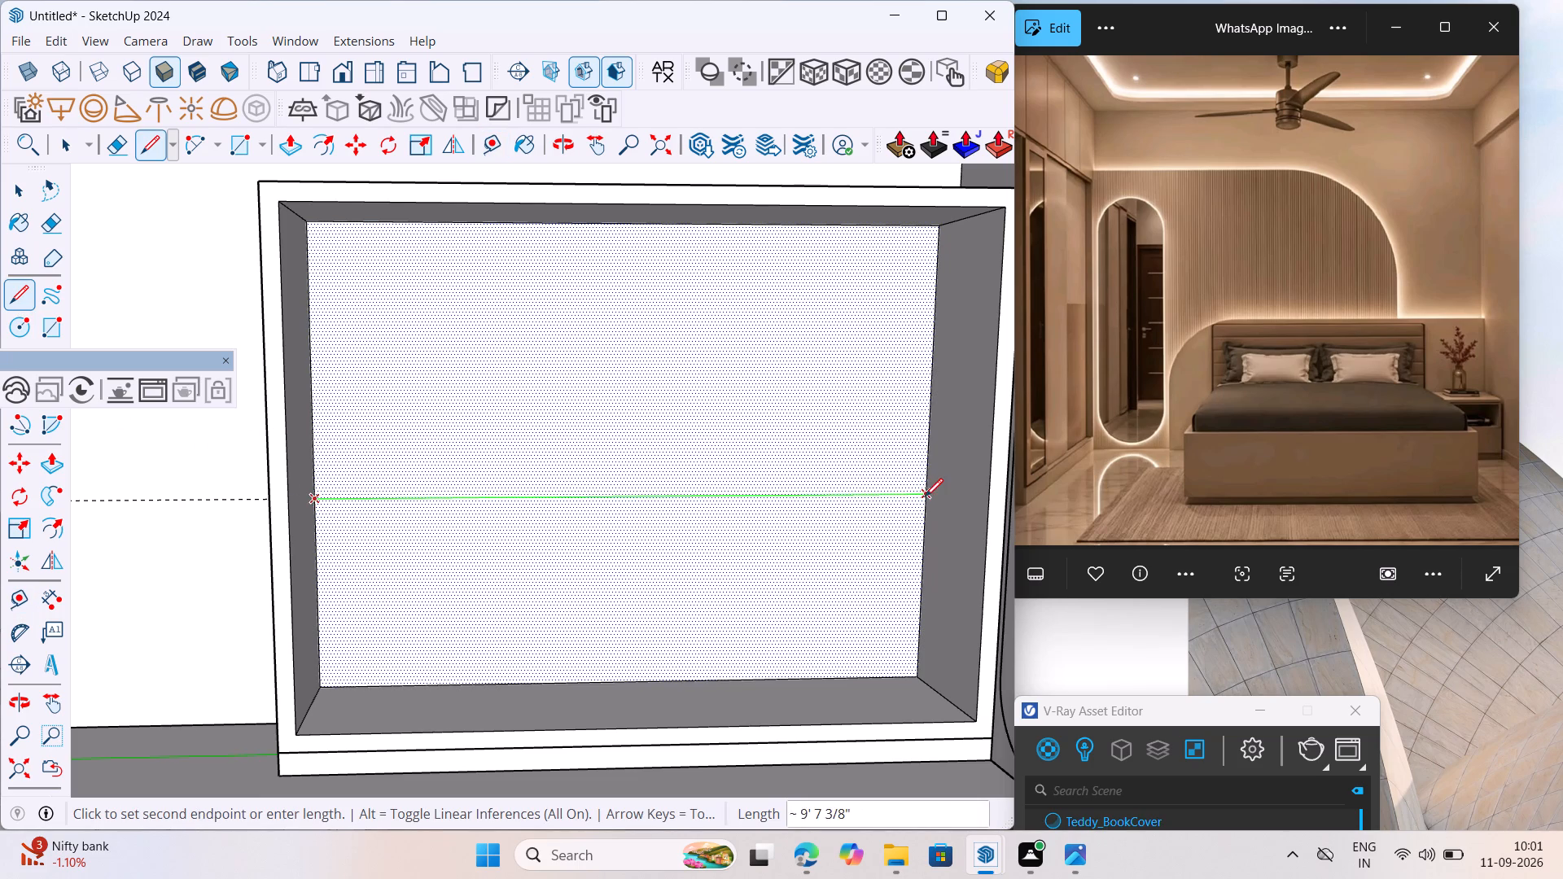
pyautogui.click(929, 496)
pyautogui.press('space')
# Draw a 4' 2" vertical line from the midpoint of the back panel's top edge down to the horizontal dividing line.
pyautogui.click(12, 292)
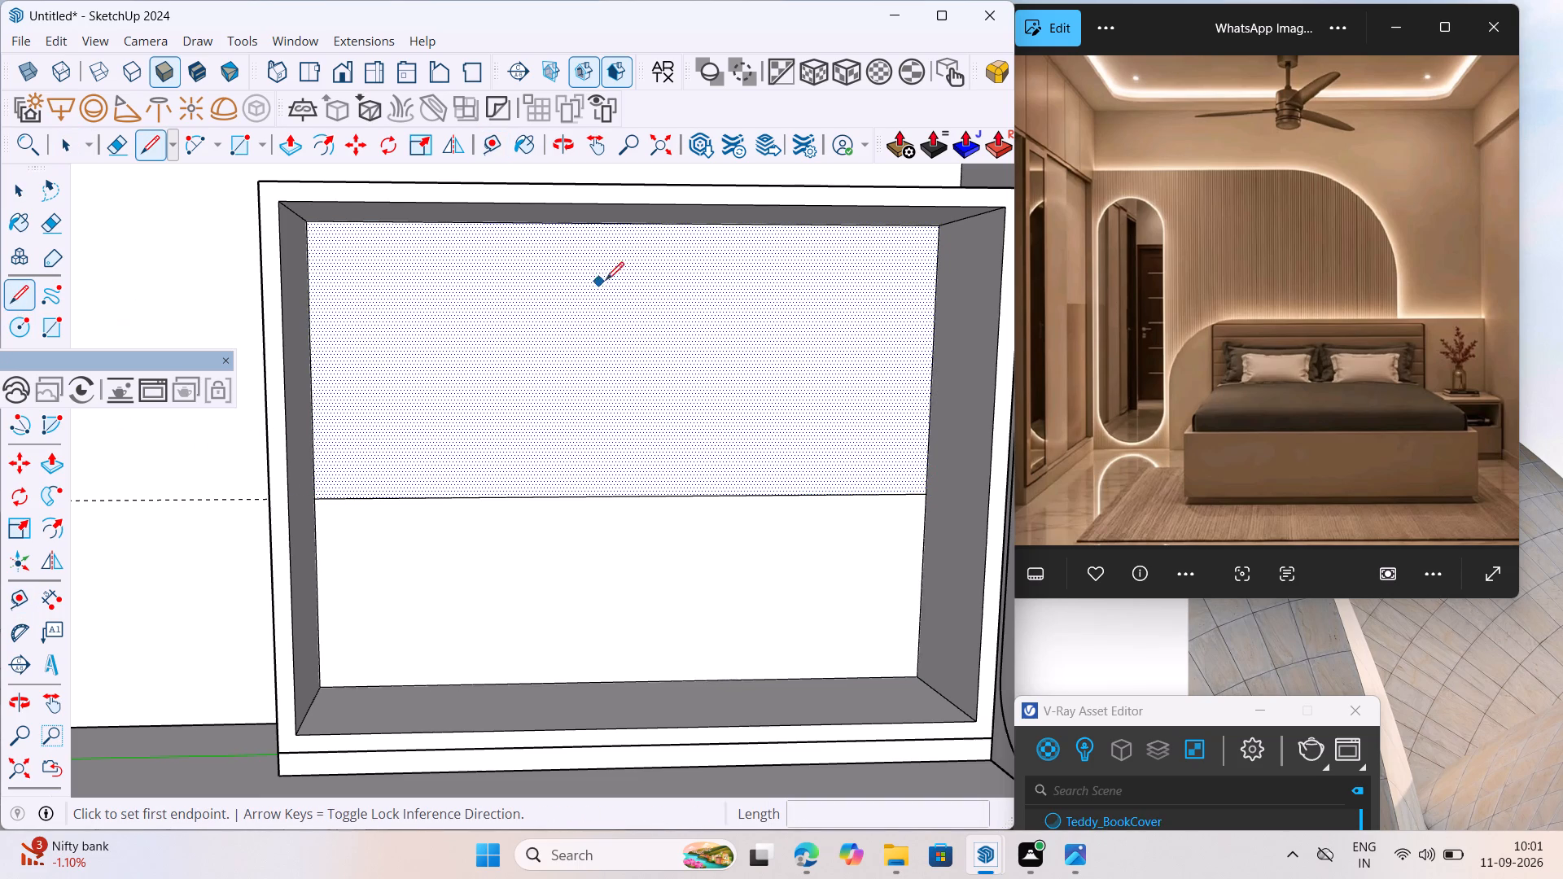
pyautogui.click(635, 227)
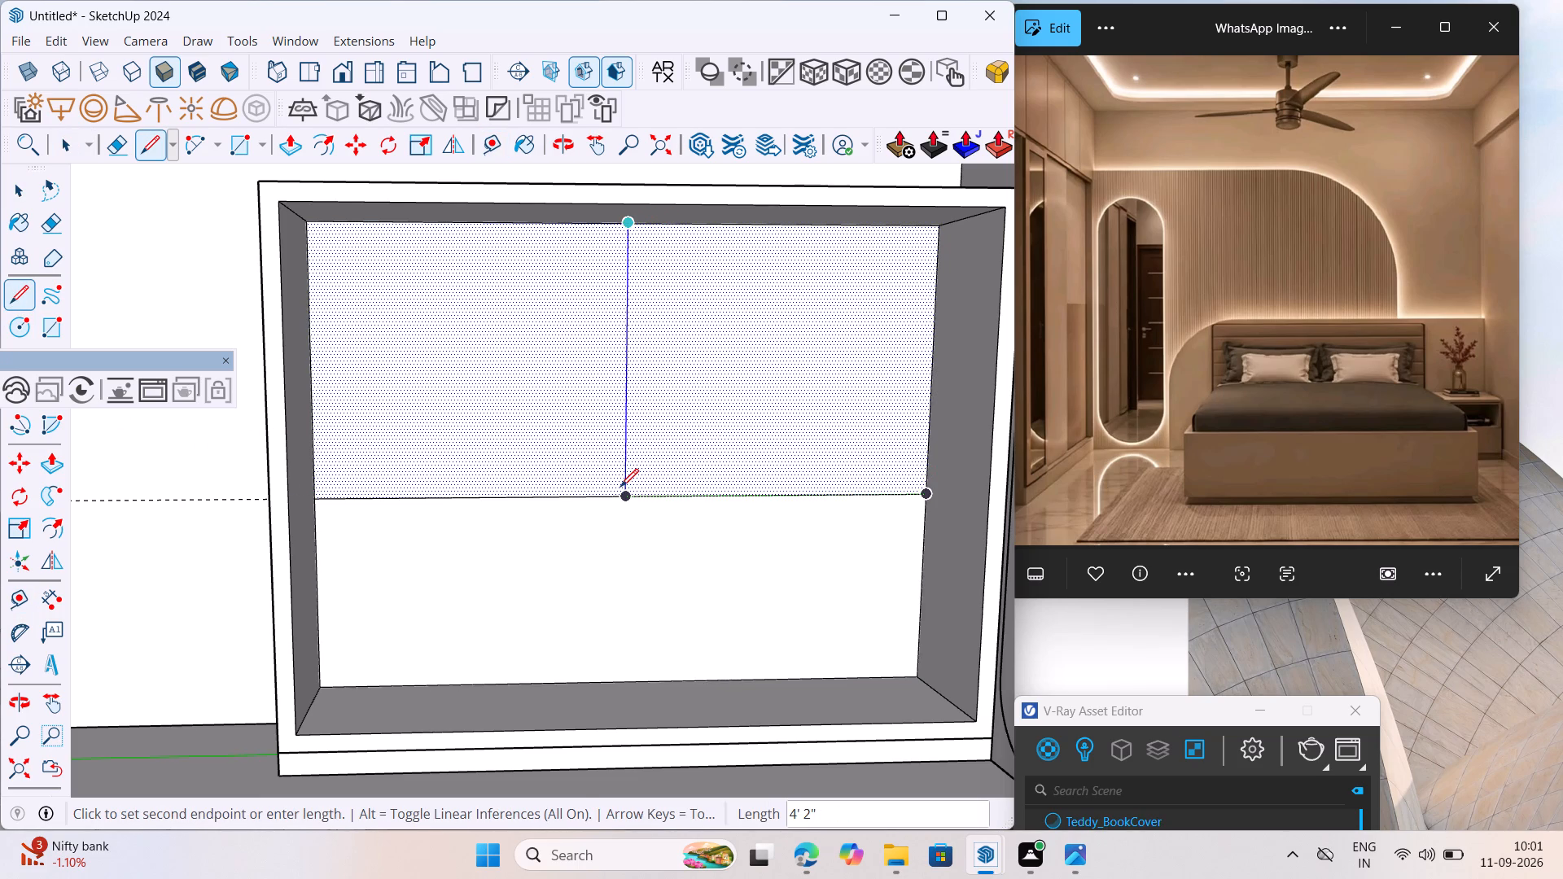
pyautogui.click(620, 487)
pyautogui.press('space')
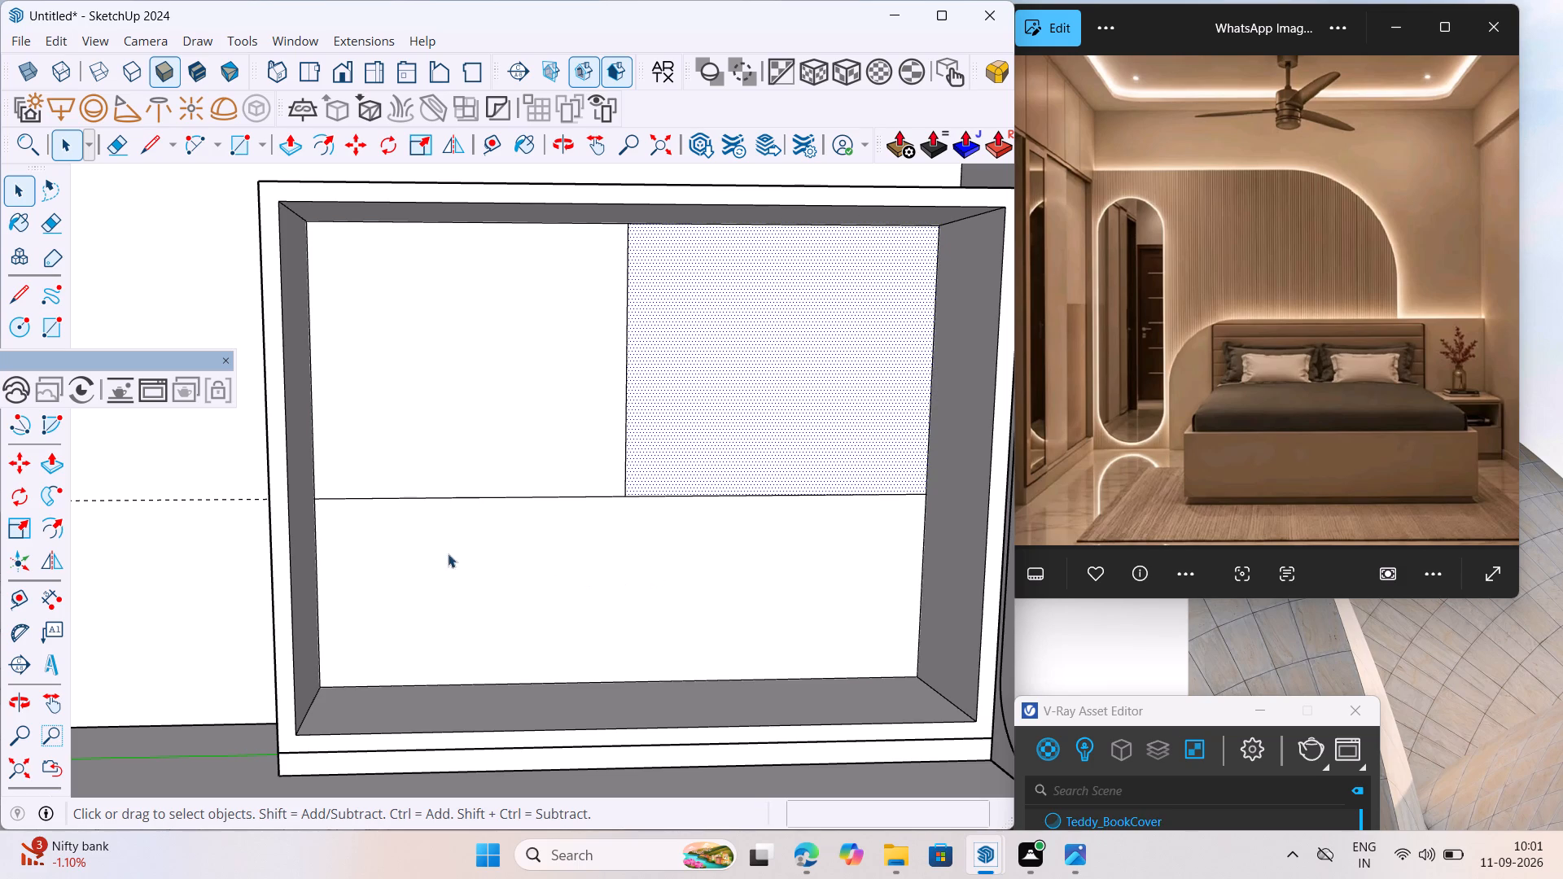
# Copy the lower section's vertical end edge to its opposite end and divide the span with /4 into four equal bays.
pyautogui.click(17, 296)
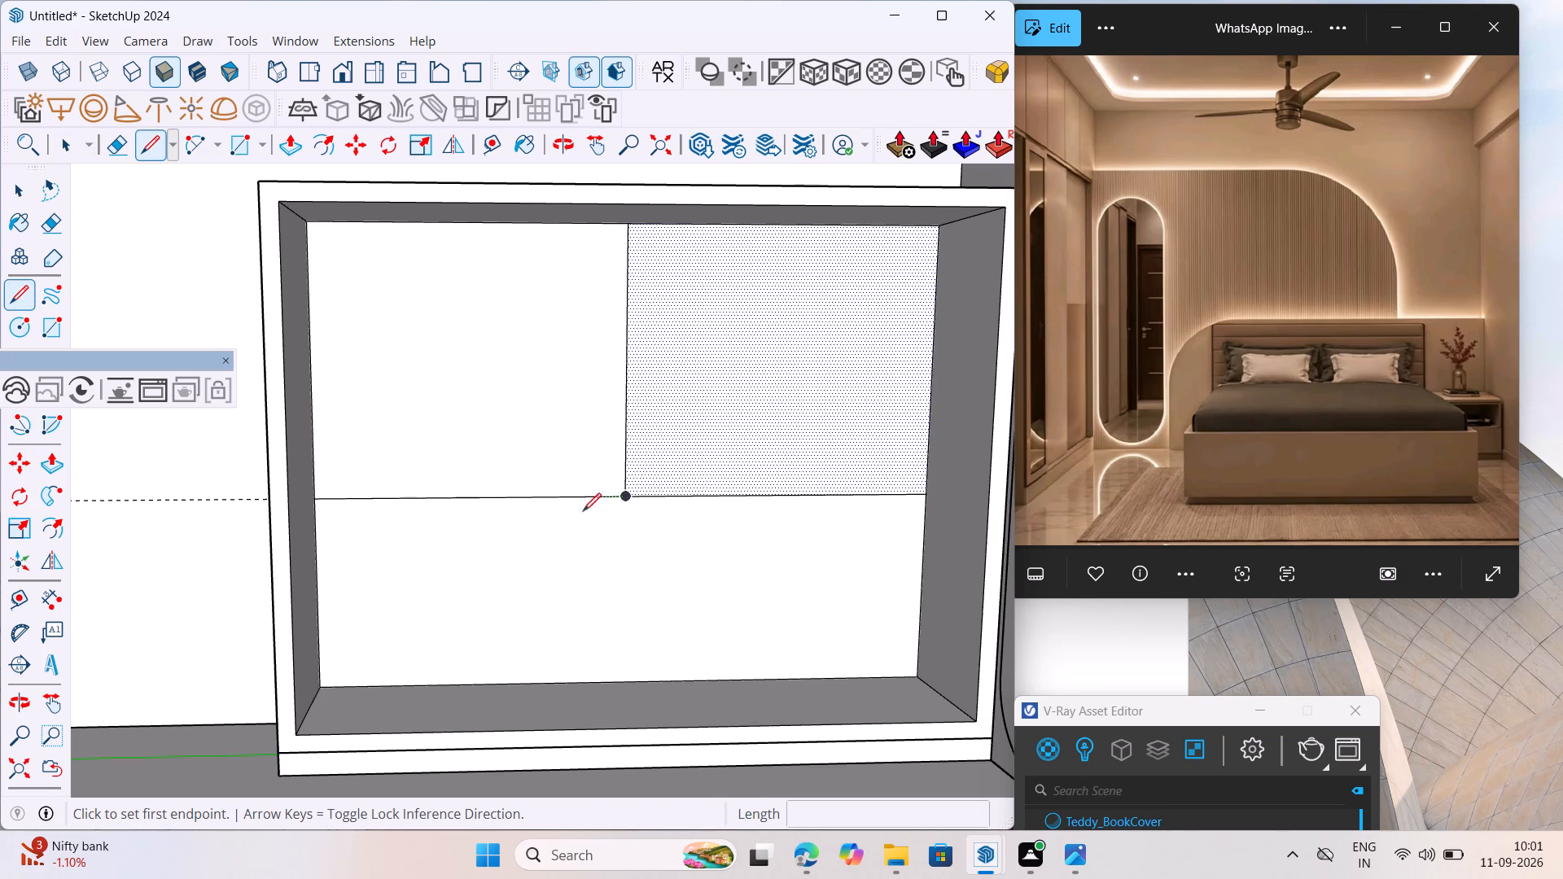
pyautogui.press('space')
pyautogui.click(313, 564)
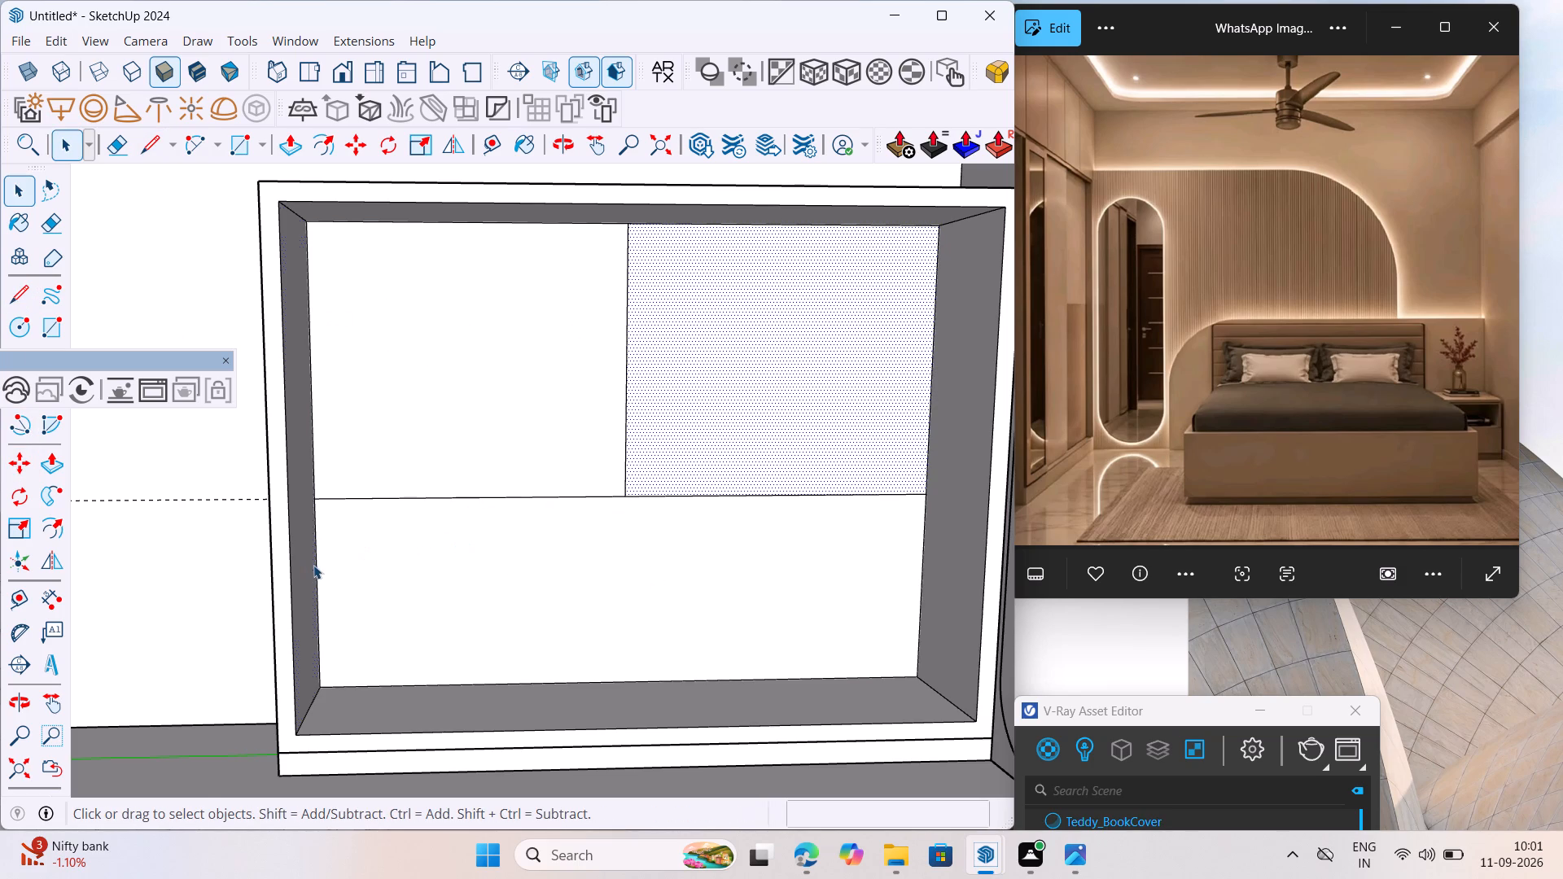
pyautogui.click(318, 571)
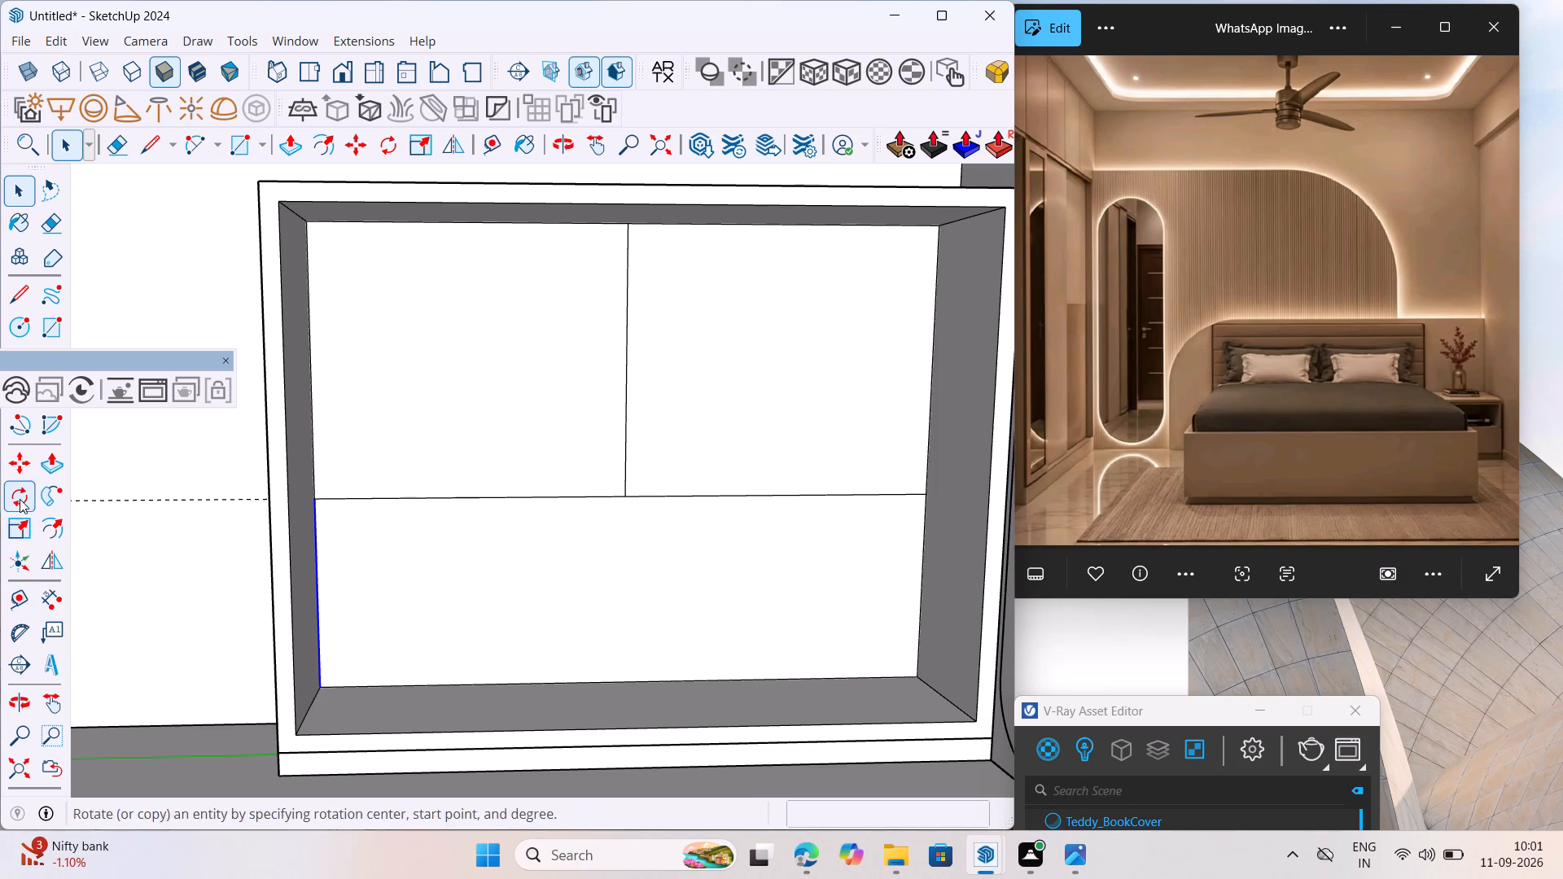
pyautogui.click(22, 467)
pyautogui.click(318, 588)
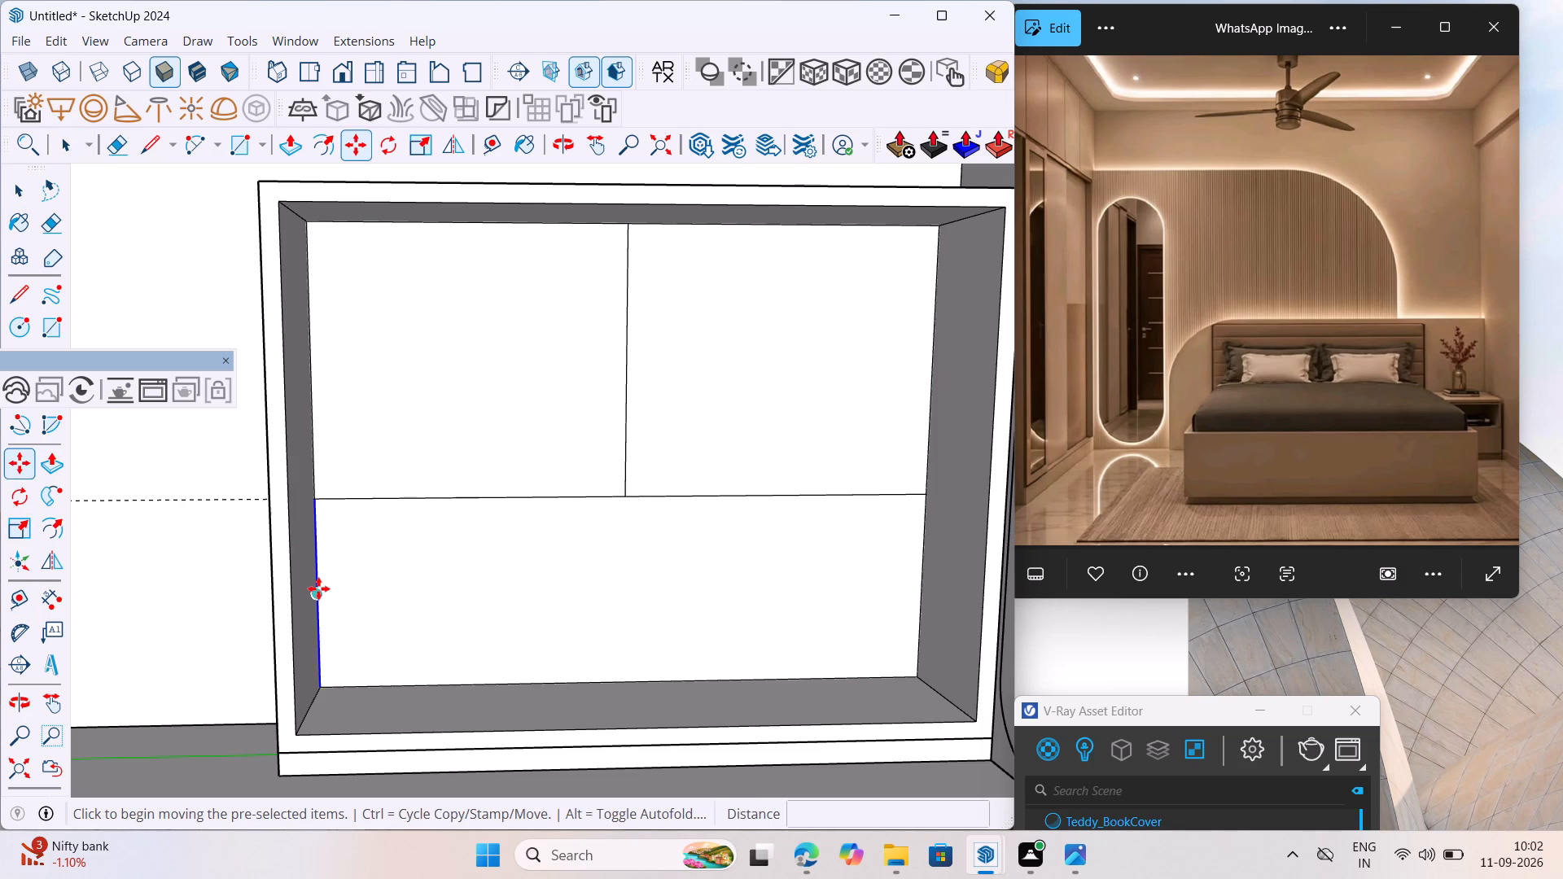
pyautogui.click(927, 581)
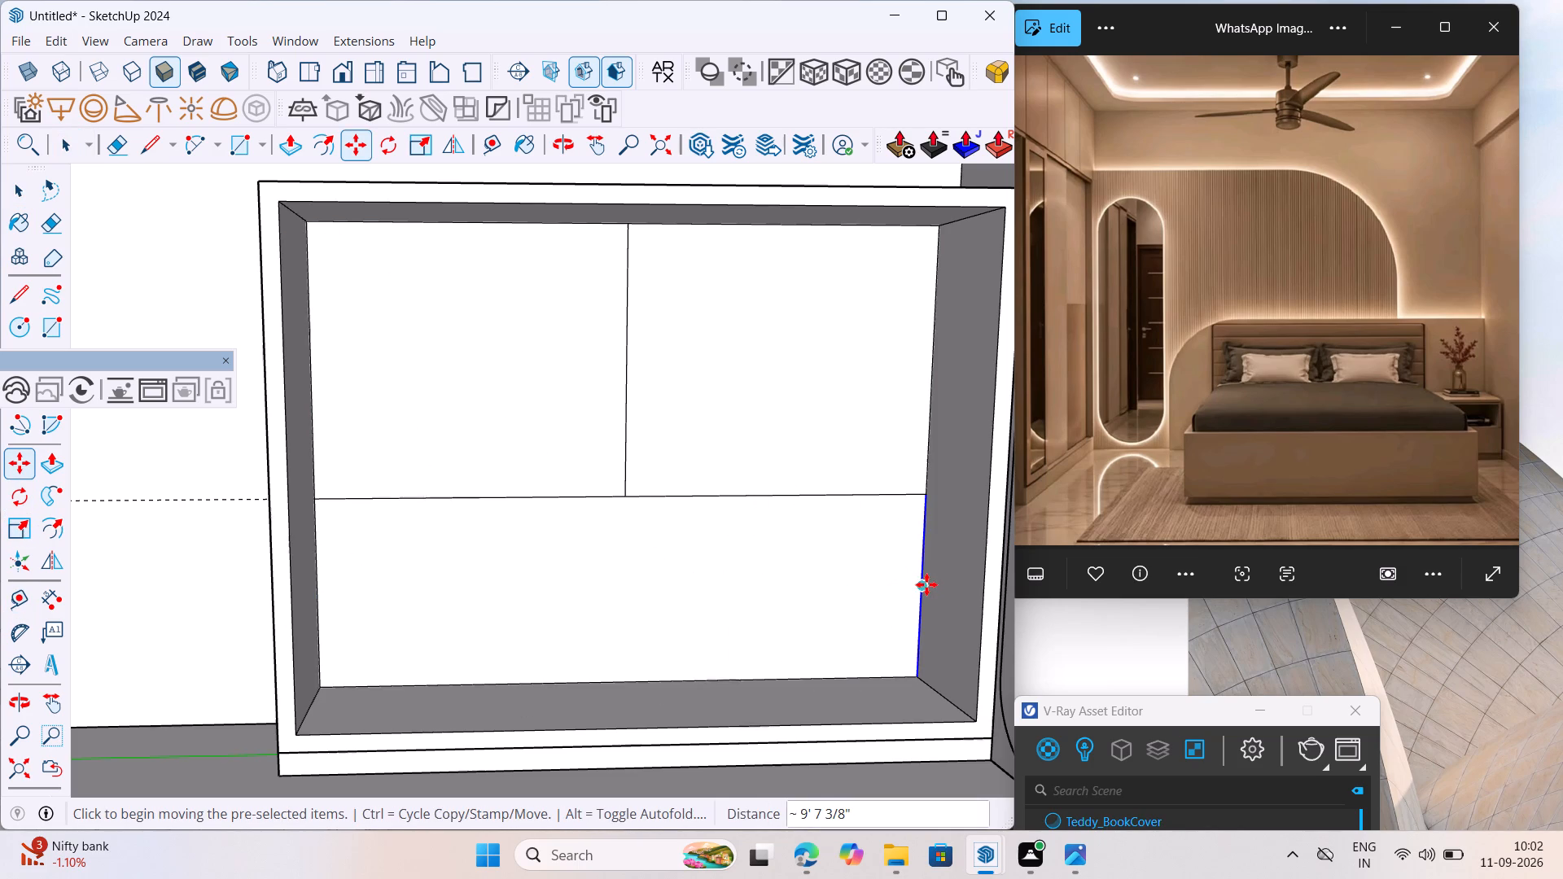
pyautogui.write('/4')
pyautogui.press('Return')
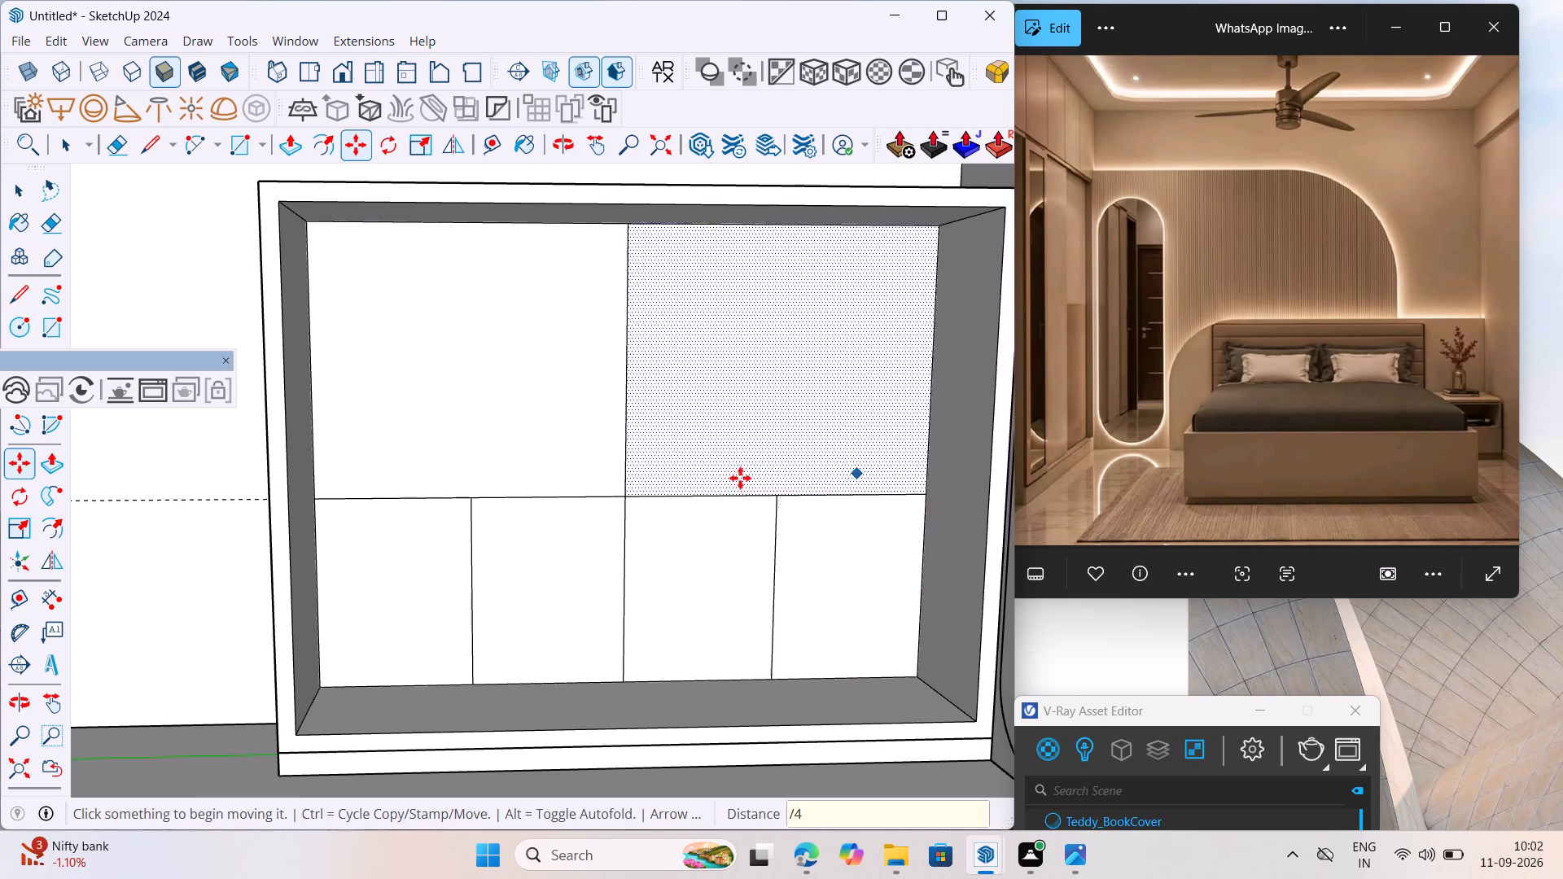
pyautogui.press('space')
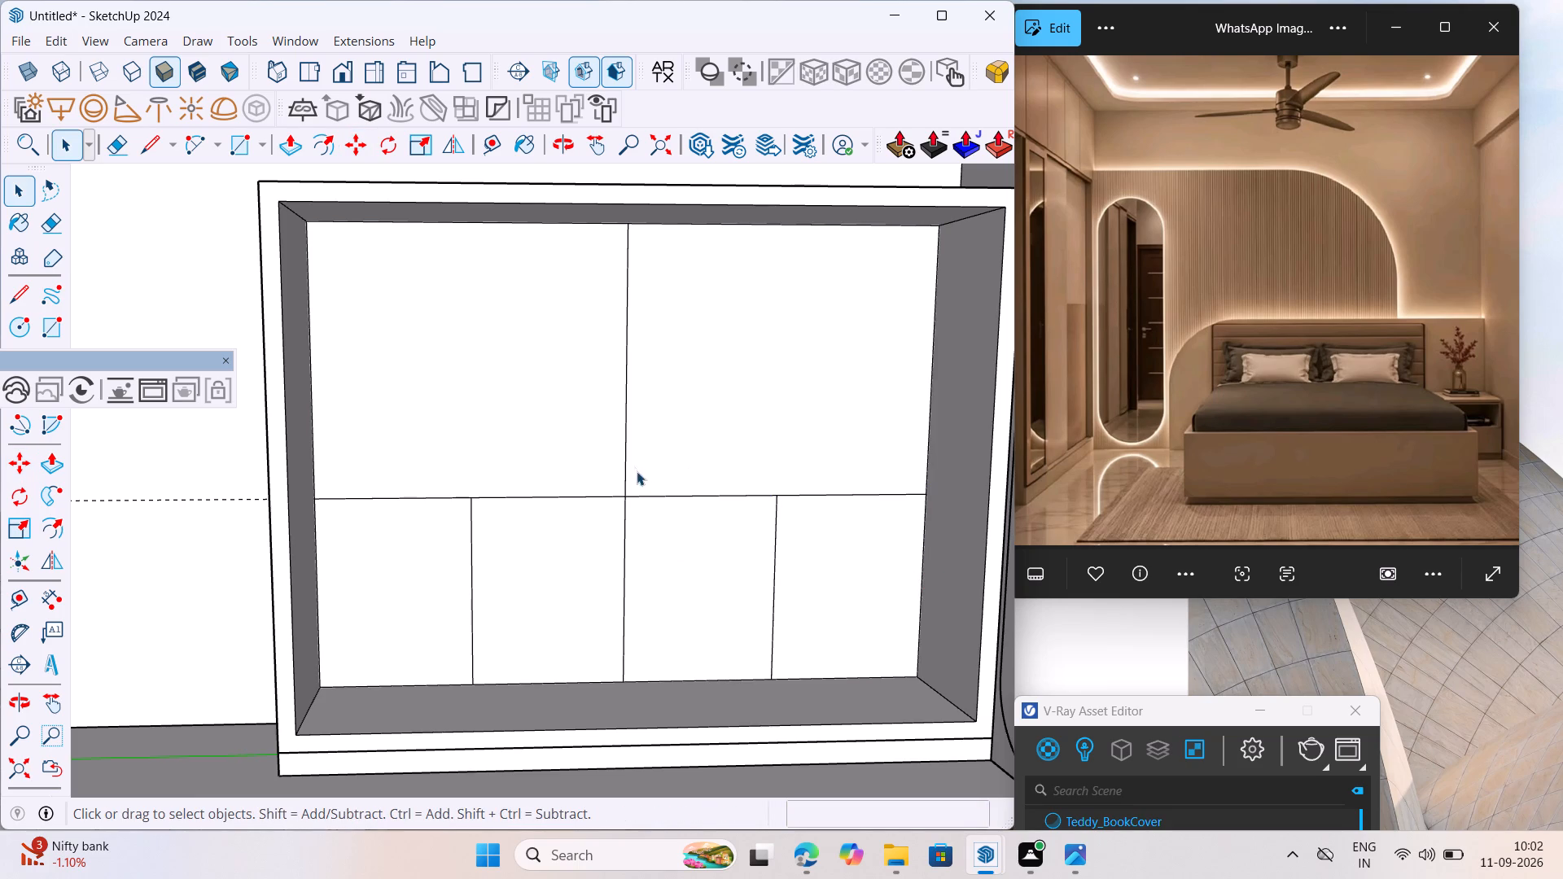
# Select the back panel's upper vertical divider, all three lower dividers, and the horizontal line's segments except the one over the third bay.
pyautogui.click(624, 437)
pyautogui.click(627, 442)
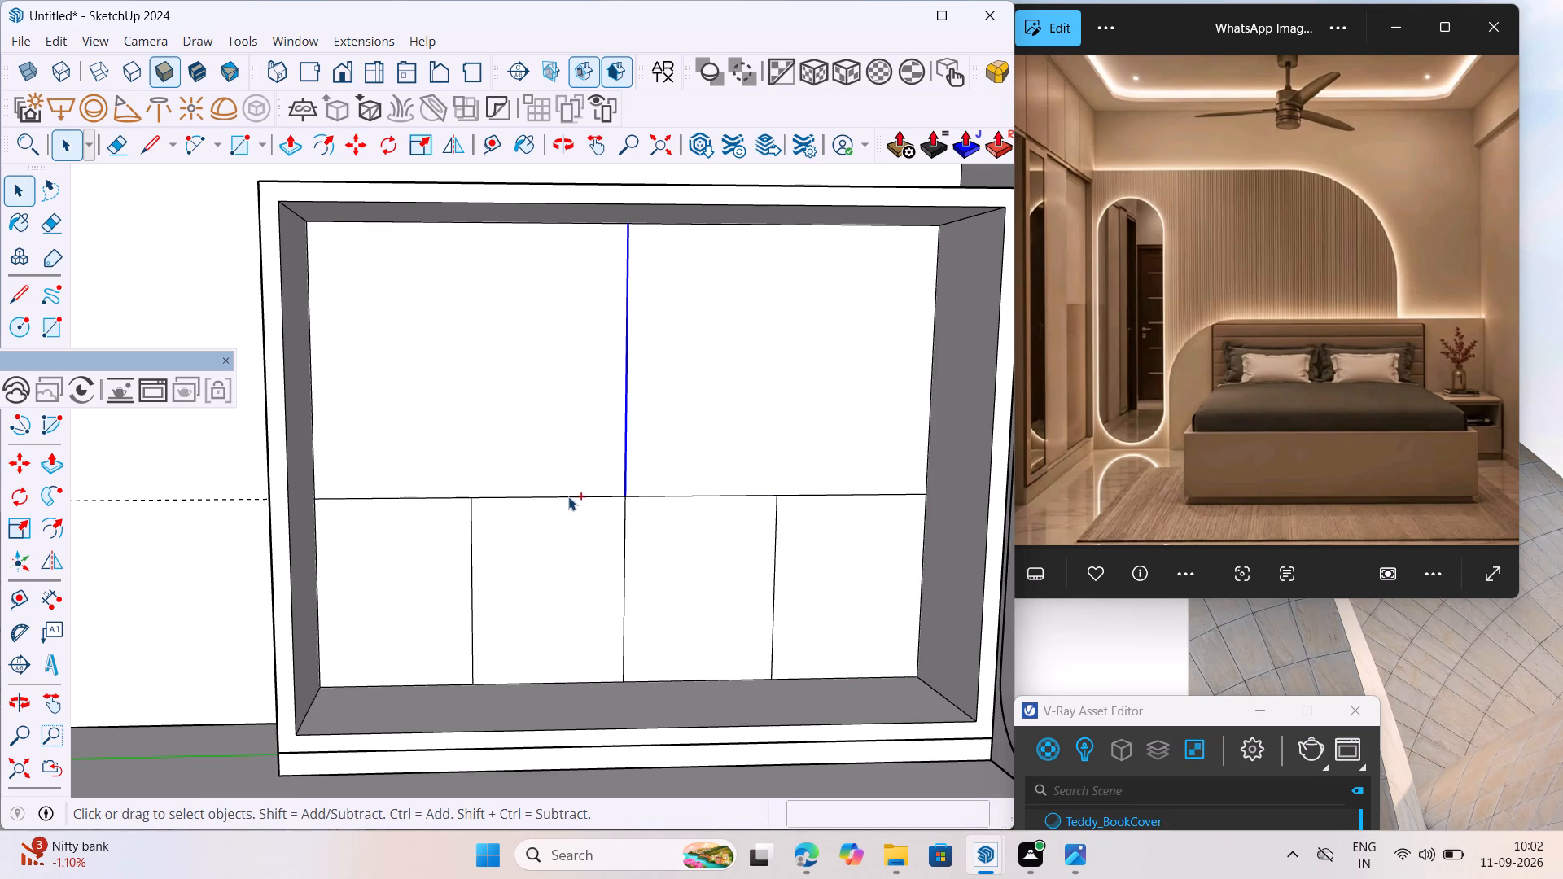
pyautogui.keyDown('ctrl'); pyautogui.click(568, 496); pyautogui.keyUp('ctrl')
pyautogui.keyDown('ctrl'); pyautogui.click(471, 533); pyautogui.keyUp('ctrl')
pyautogui.keyDown('ctrl'); pyautogui.click(432, 496); pyautogui.keyUp('ctrl')
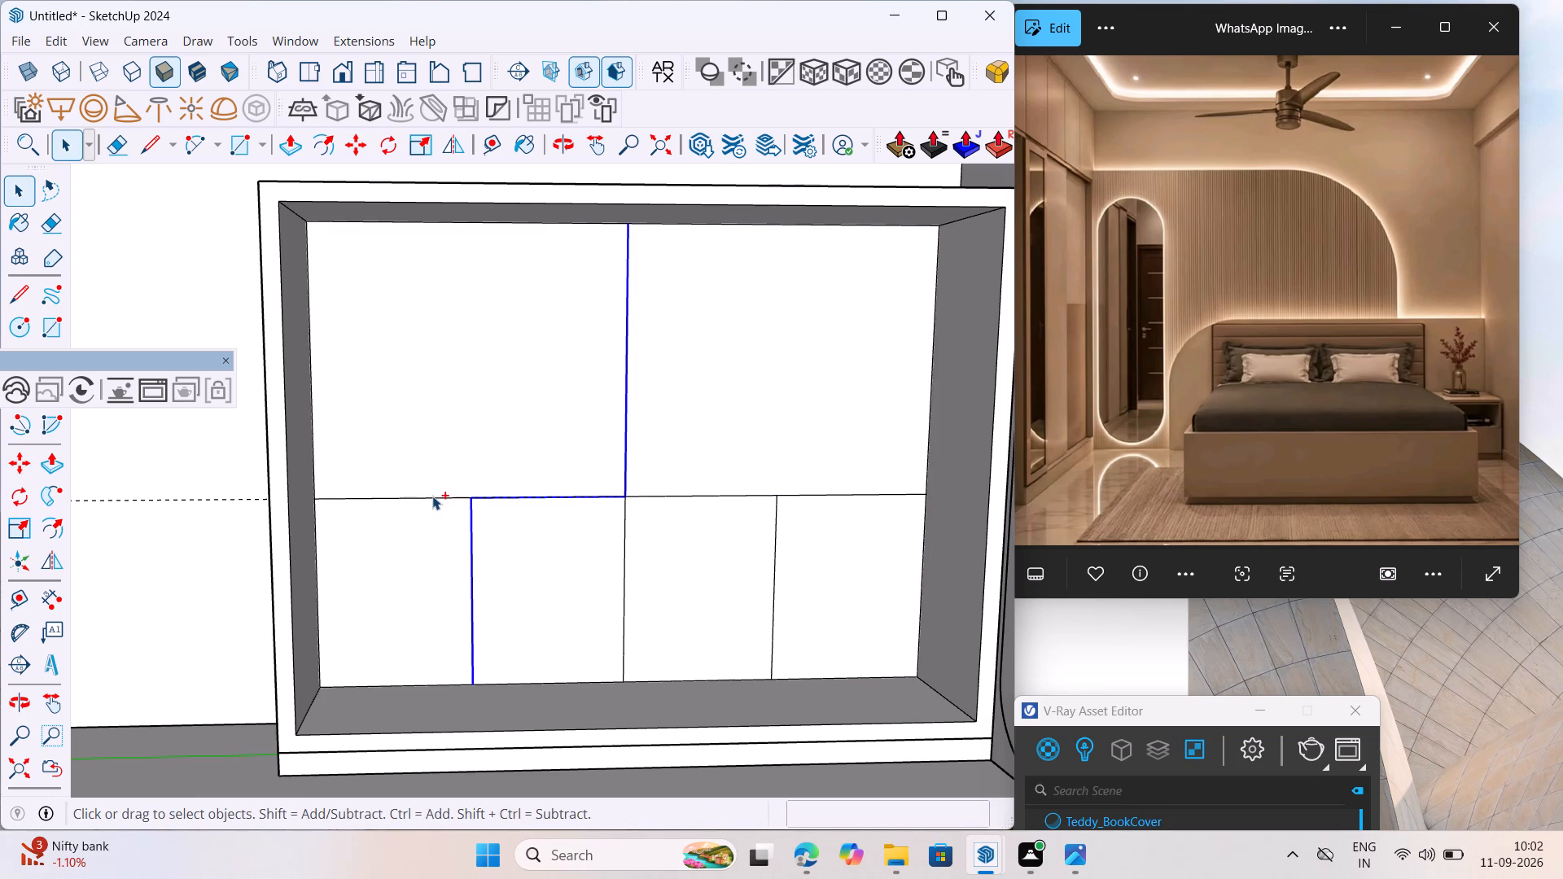
pyautogui.keyDown('ctrl'); pyautogui.click(446, 499); pyautogui.keyUp('ctrl')
pyautogui.keyDown('ctrl'); pyautogui.click(491, 447); pyautogui.keyUp('ctrl')
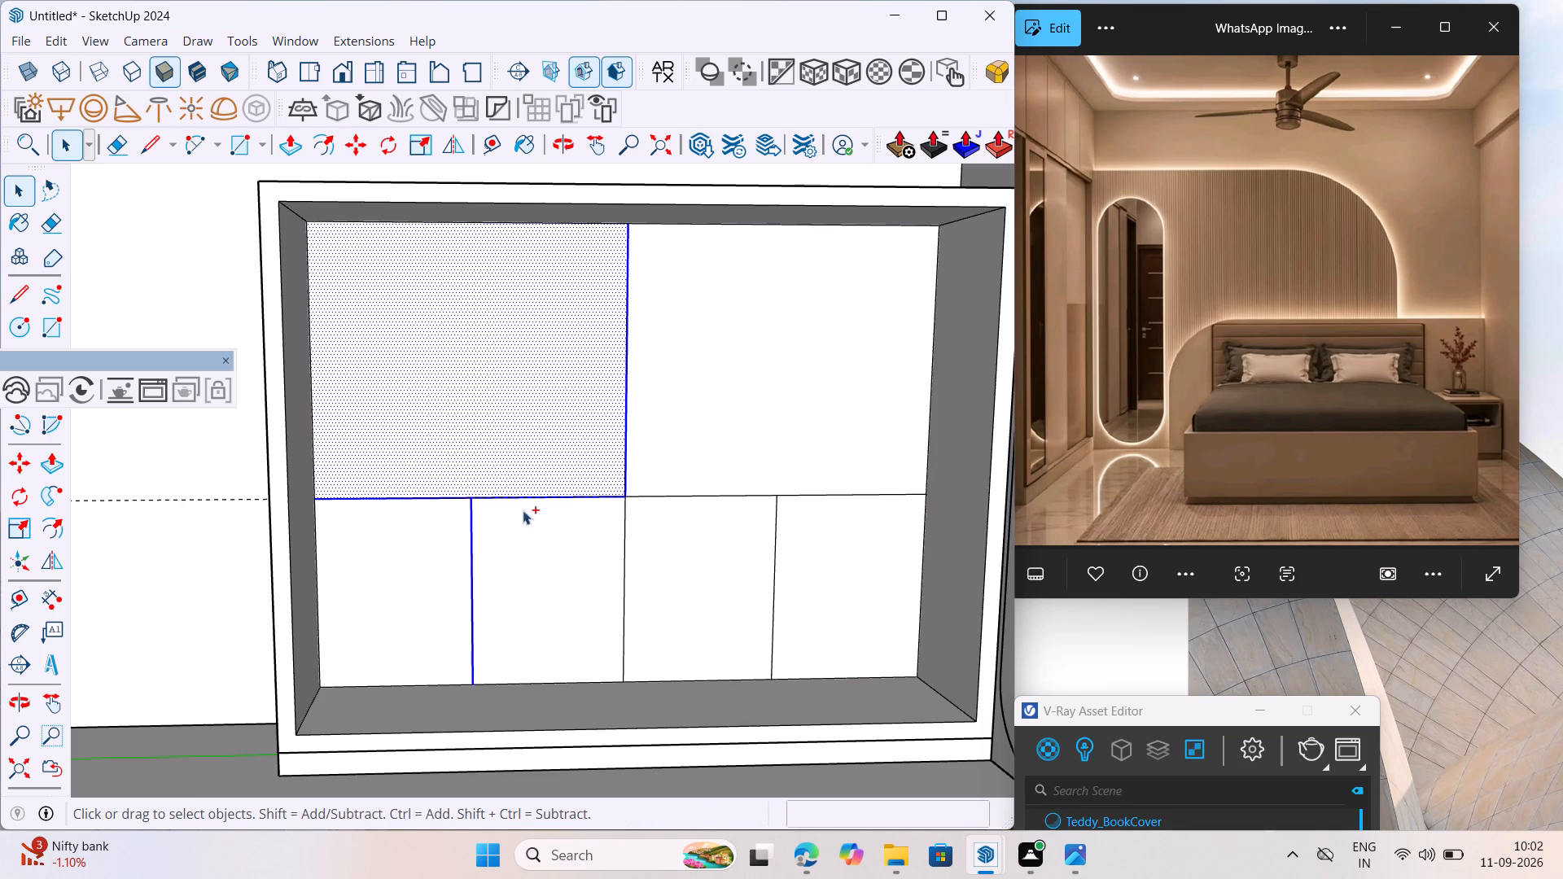
pyautogui.keyDown('ctrl'); pyautogui.keyDown('shift'); pyautogui.click(479, 438); pyautogui.keyUp('shift'); pyautogui.keyUp('ctrl')
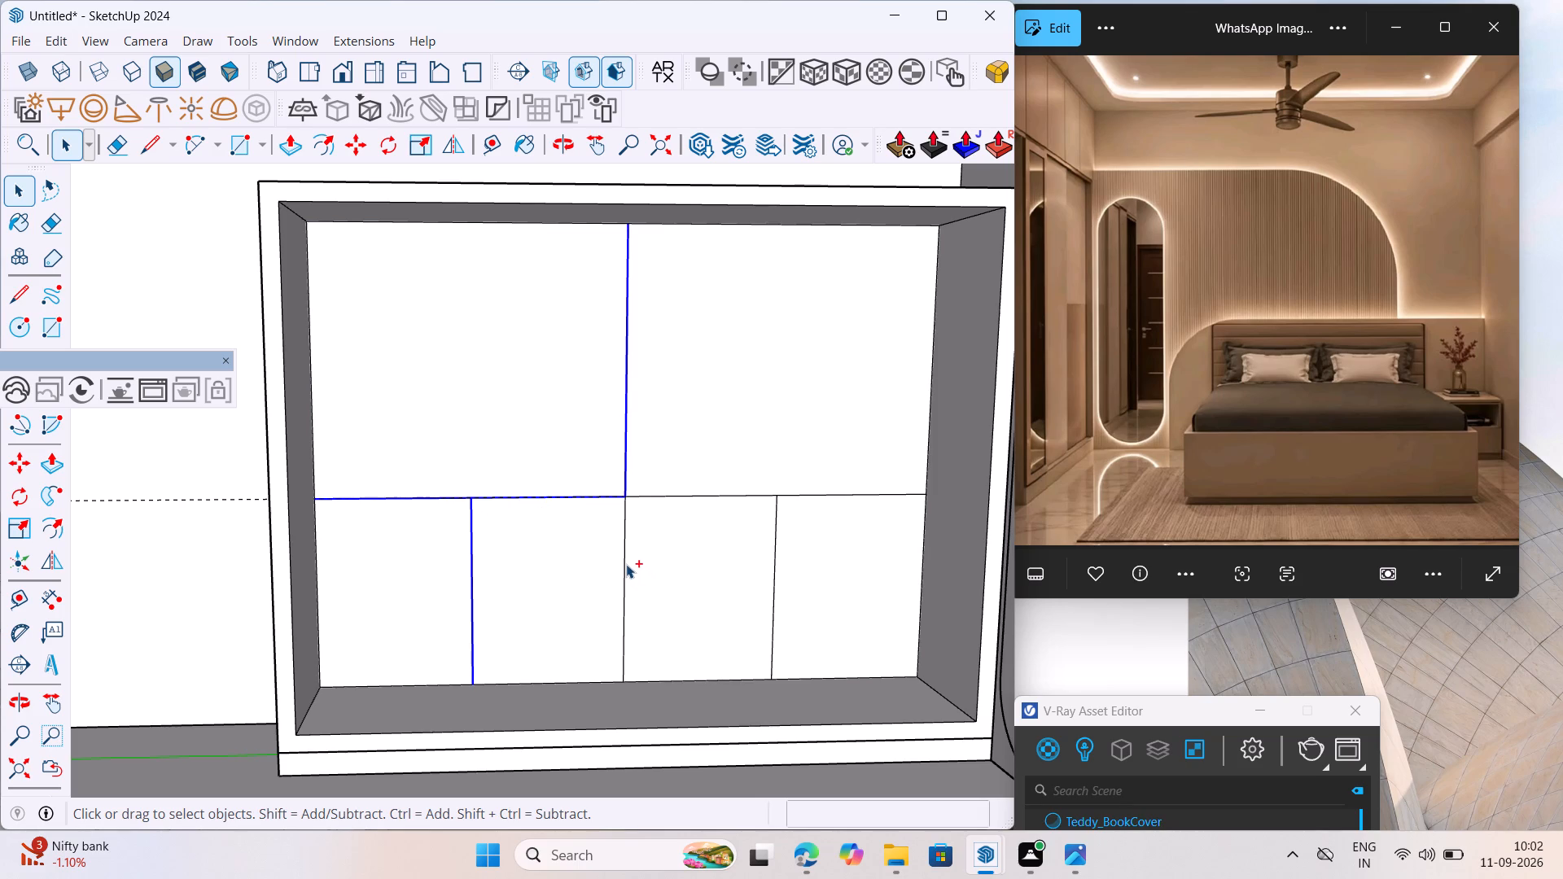
pyautogui.keyDown('ctrl'); pyautogui.click(626, 562); pyautogui.keyUp('ctrl')
pyautogui.keyDown('ctrl'); pyautogui.click(778, 545); pyautogui.keyUp('ctrl')
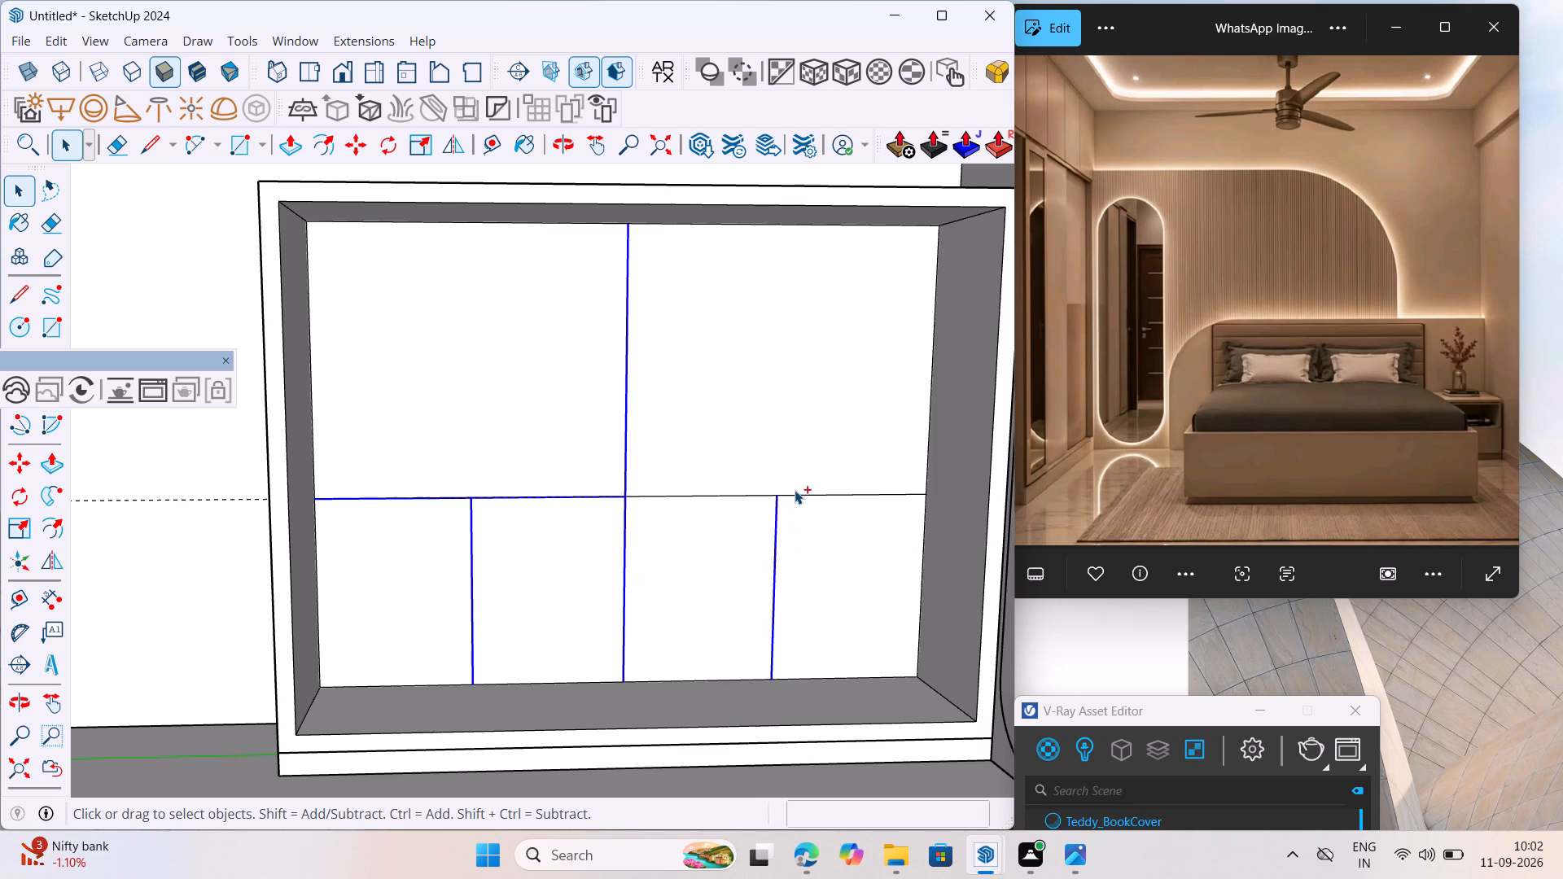
pyautogui.keyDown('ctrl'); pyautogui.click(795, 495); pyautogui.keyUp('ctrl')
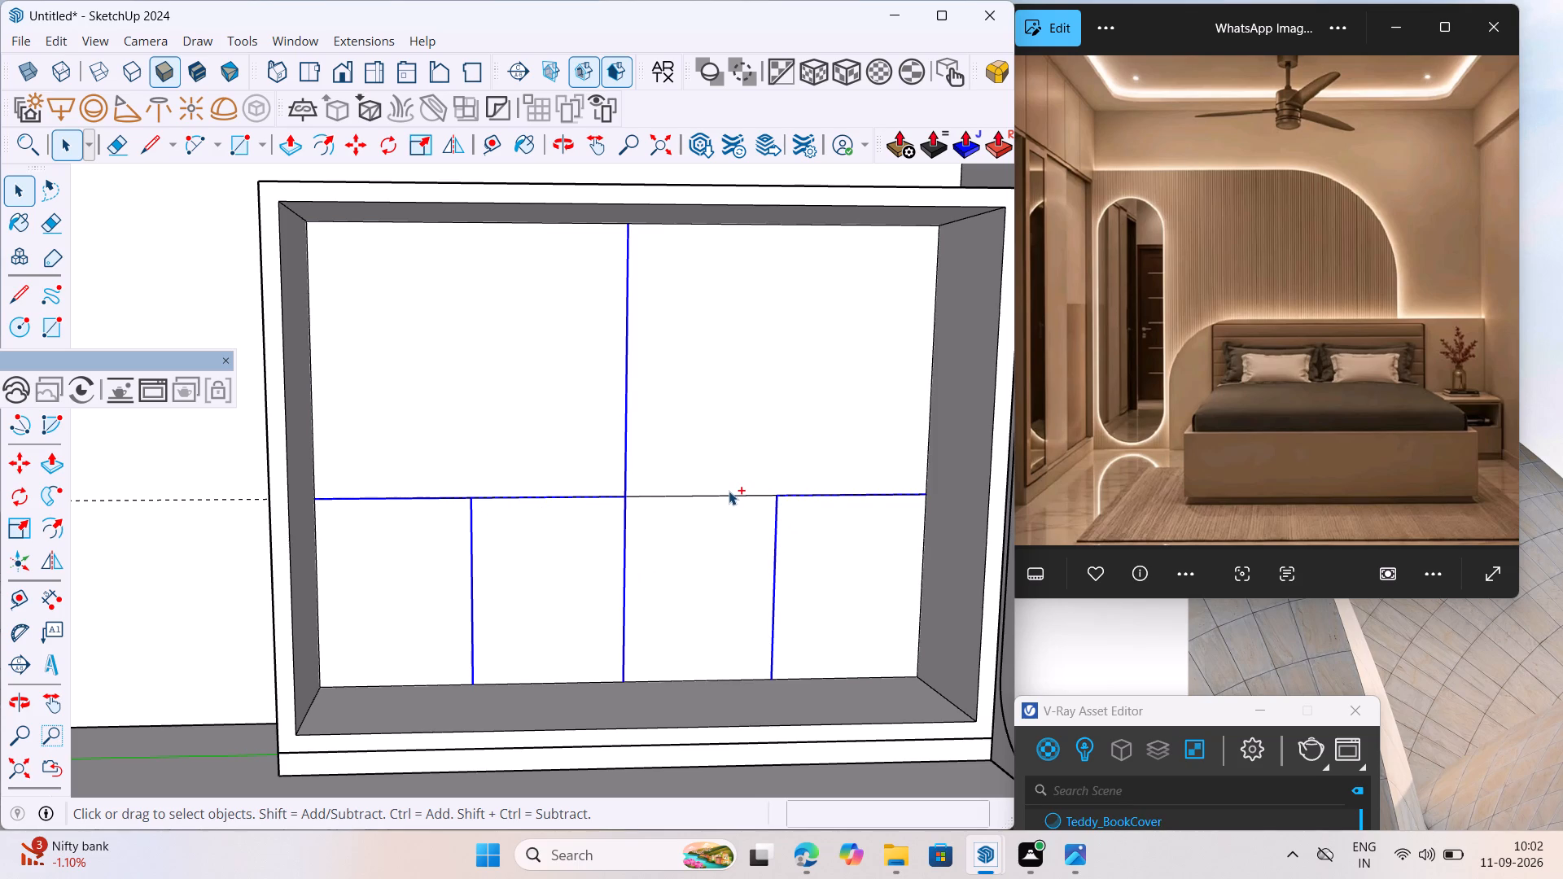
# Add the horizontal segment over the third lower bay to the selection, keeping faces and the room walls out of it.
pyautogui.keyDown('ctrl'); pyautogui.click(726, 492); pyautogui.keyUp('ctrl')
pyautogui.keyDown('ctrl'); pyautogui.keyDown('shift'); pyautogui.click(761, 396); pyautogui.keyUp('shift'); pyautogui.keyUp('ctrl')
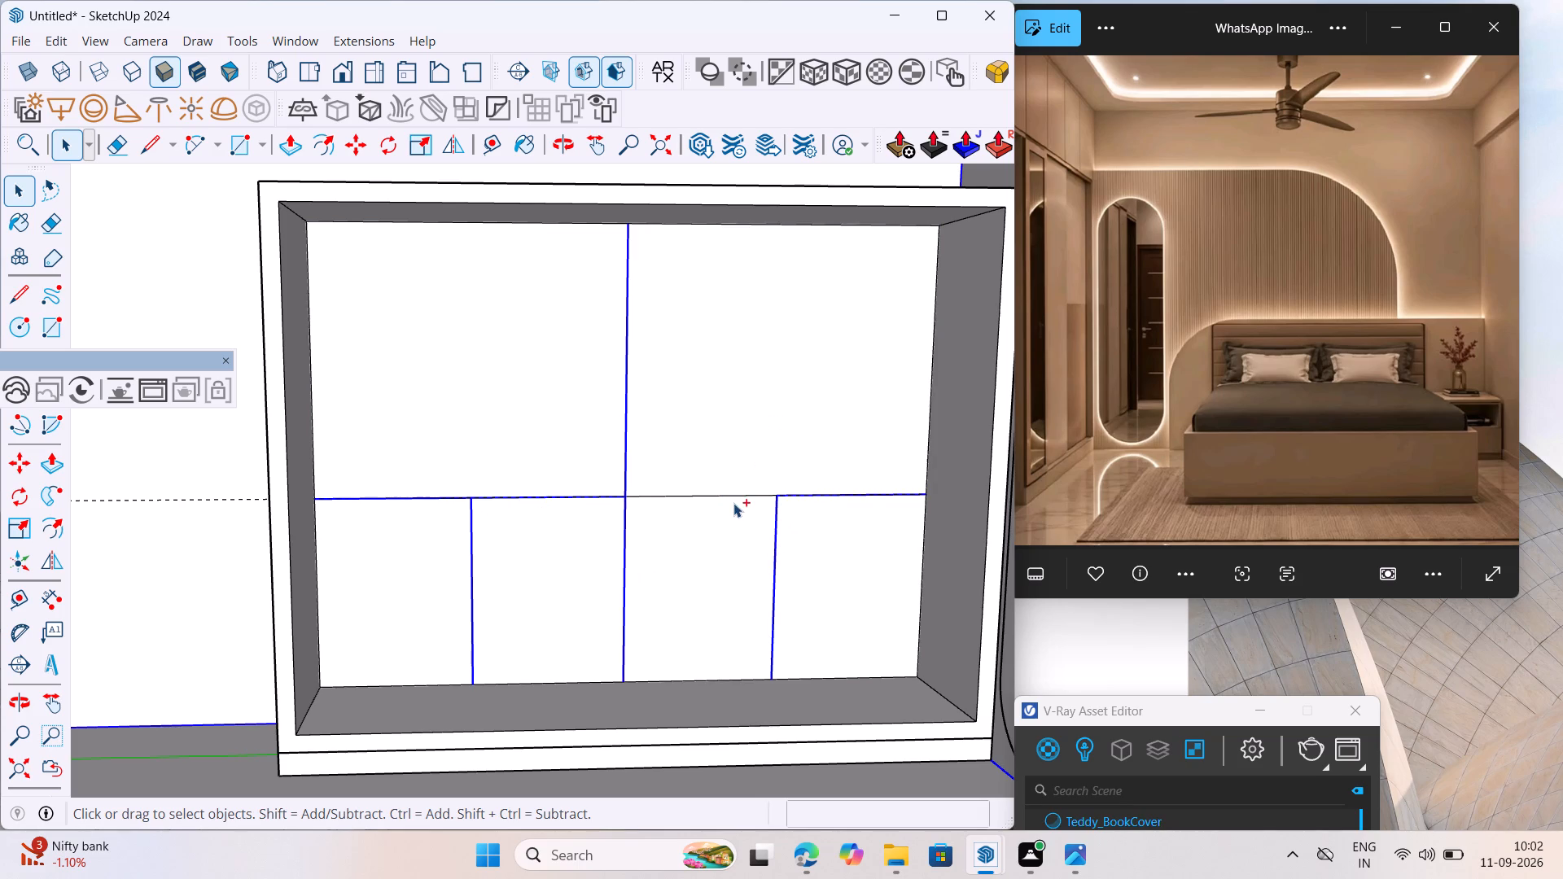
pyautogui.keyDown('ctrl'); pyautogui.click(730, 492); pyautogui.keyUp('ctrl')
pyautogui.keyDown('ctrl'); pyautogui.click(729, 492); pyautogui.keyUp('ctrl')
pyautogui.keyDown('ctrl'); pyautogui.keyDown('shift'); pyautogui.click(729, 458); pyautogui.keyUp('shift'); pyautogui.keyUp('ctrl')
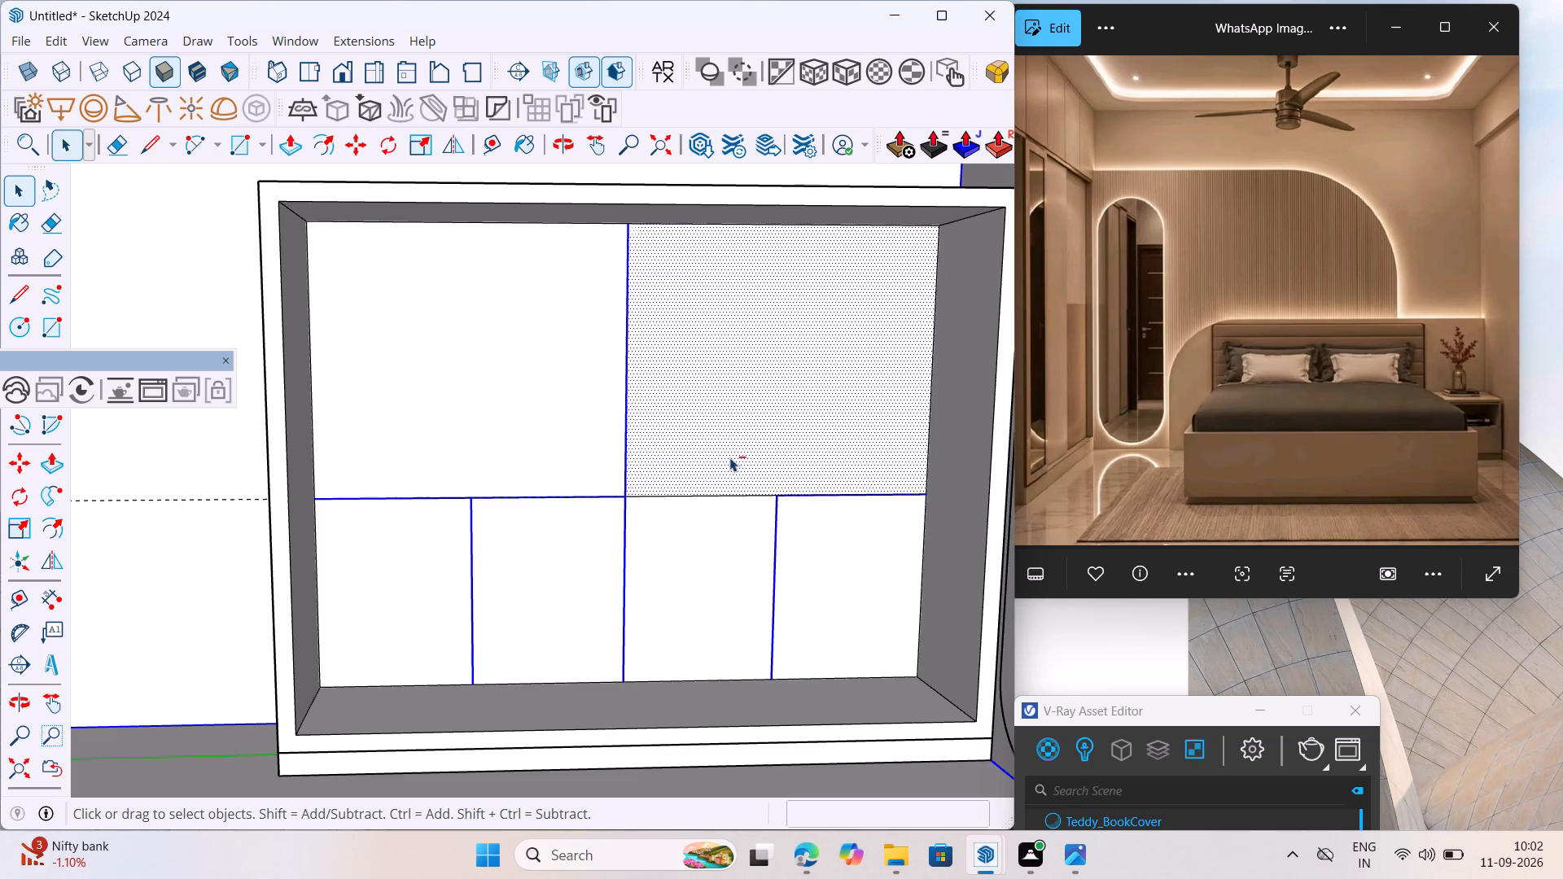
pyautogui.keyDown('ctrl'); pyautogui.keyDown('shift'); pyautogui.click(720, 494); pyautogui.keyUp('shift'); pyautogui.keyUp('ctrl')
pyautogui.keyDown('ctrl'); pyautogui.keyDown('shift'); pyautogui.click(720, 494); pyautogui.keyUp('shift'); pyautogui.keyUp('ctrl')
pyautogui.keyDown('ctrl'); pyautogui.keyDown('shift'); pyautogui.click(714, 495); pyautogui.keyUp('shift'); pyautogui.keyUp('ctrl')
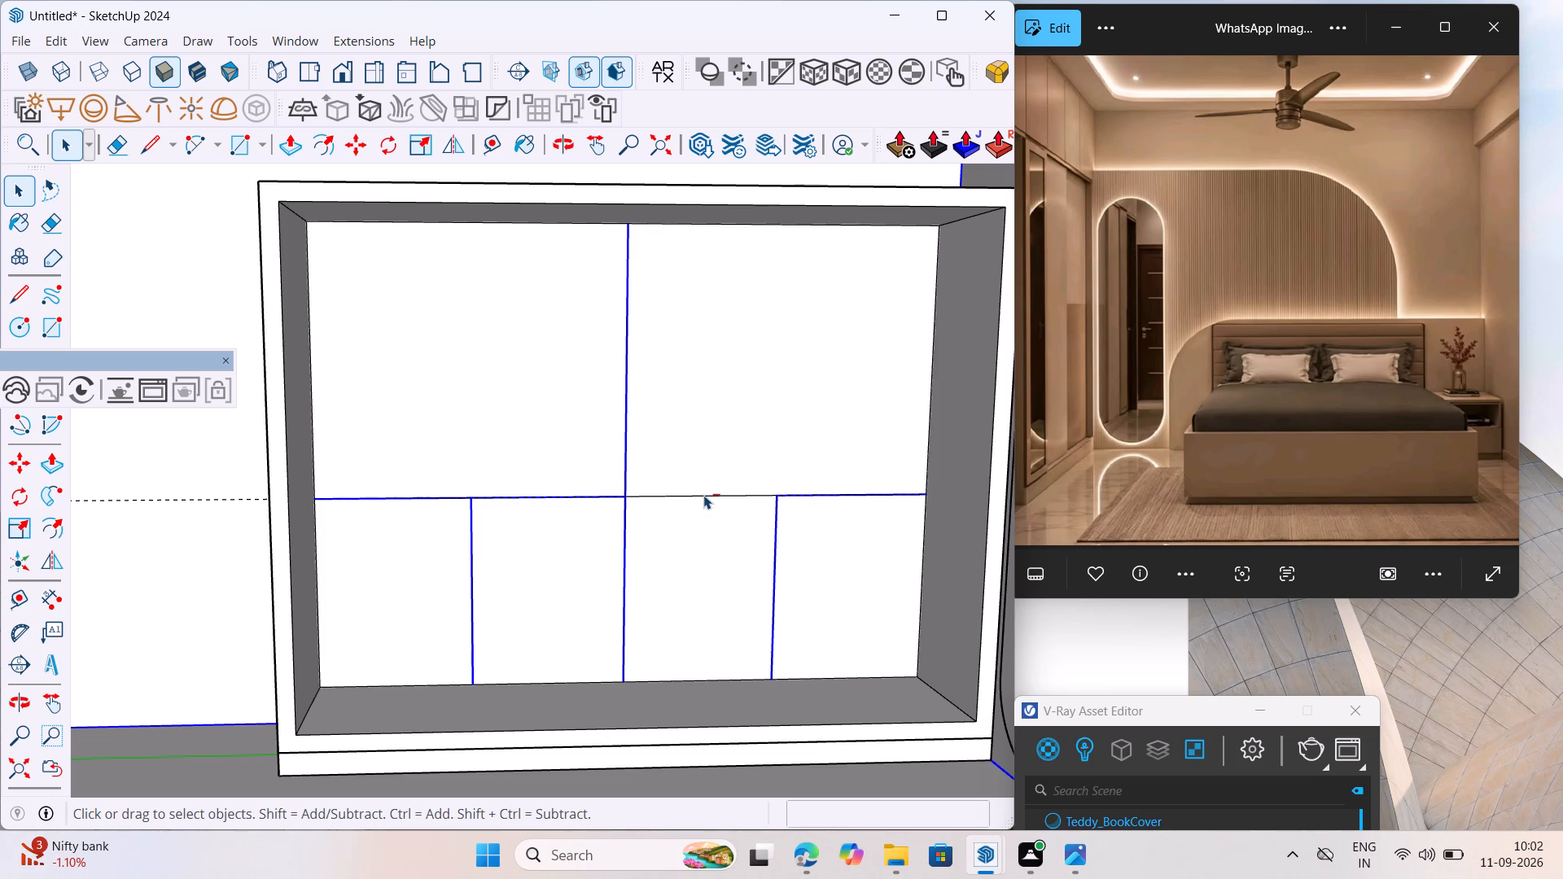
pyautogui.keyDown('ctrl'); pyautogui.keyDown('shift'); pyautogui.doubleClick(703, 495); pyautogui.keyUp('shift'); pyautogui.keyUp('ctrl')
pyautogui.keyDown('ctrl'); pyautogui.keyDown('shift'); pyautogui.moveTo(707, 489); pyautogui.dragTo(699, 505); pyautogui.keyUp('shift'); pyautogui.keyUp('ctrl')
pyautogui.keyDown('ctrl'); pyautogui.keyDown('shift'); pyautogui.click(696, 490); pyautogui.keyUp('shift'); pyautogui.keyUp('ctrl')
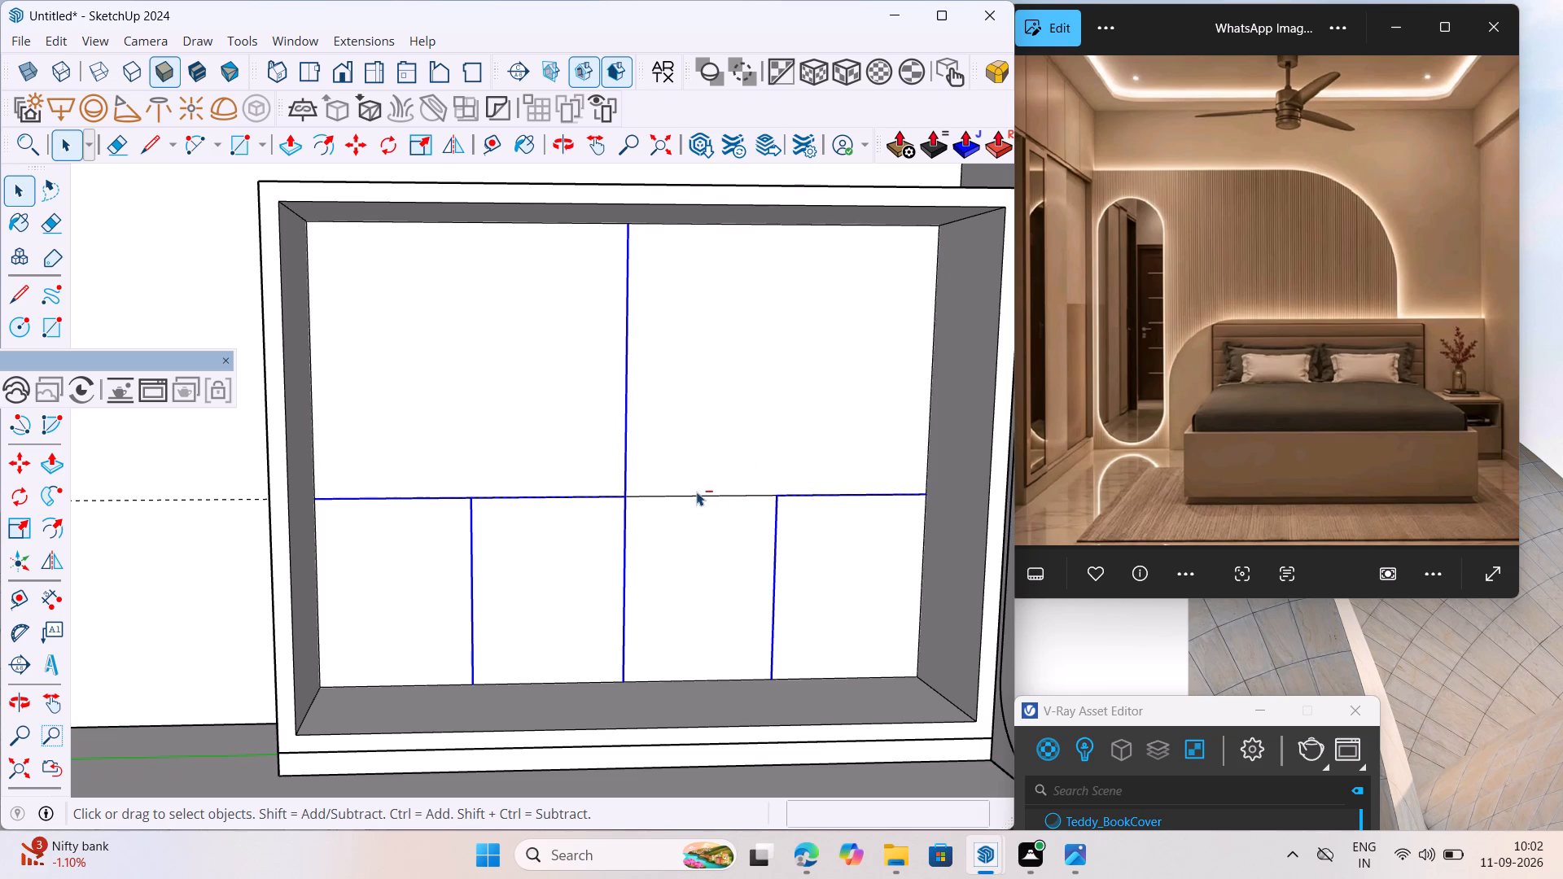
pyautogui.keyDown('ctrl'); pyautogui.keyDown('shift'); pyautogui.click(694, 499); pyautogui.keyUp('shift'); pyautogui.keyUp('ctrl')
pyautogui.keyDown('ctrl'); pyautogui.keyDown('shift'); pyautogui.click(694, 498); pyautogui.keyUp('shift'); pyautogui.keyUp('ctrl')
pyautogui.keyDown('ctrl'); pyautogui.keyDown('shift'); pyautogui.click(697, 496); pyautogui.keyUp('shift'); pyautogui.keyUp('ctrl')
pyautogui.keyDown('ctrl'); pyautogui.keyDown('shift'); pyautogui.tripleClick(696, 494); pyautogui.keyUp('shift'); pyautogui.keyUp('ctrl')
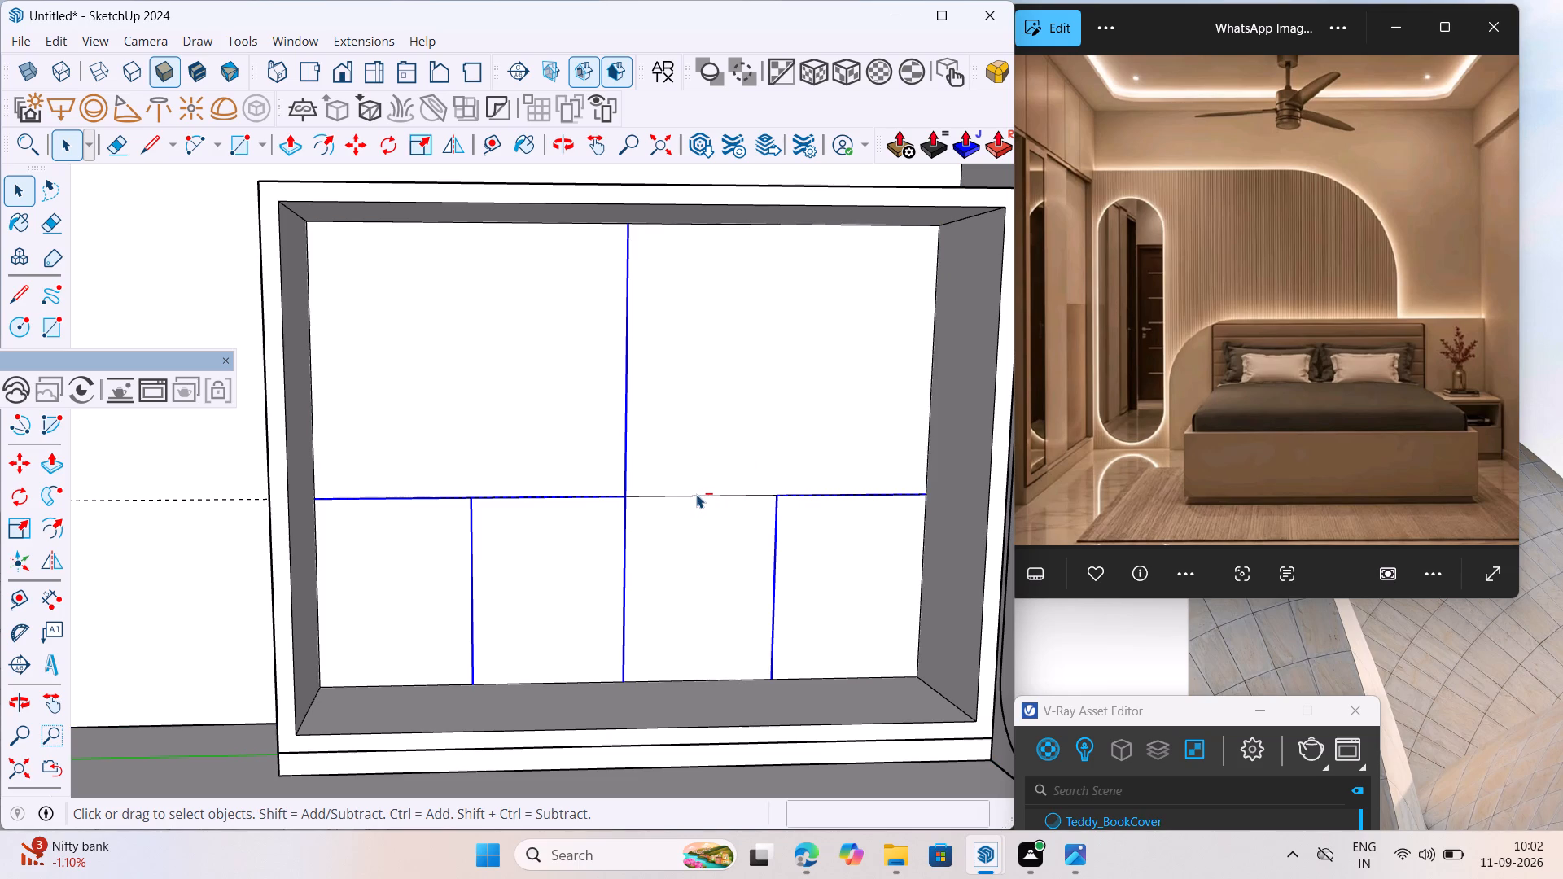
pyautogui.keyDown('ctrl'); pyautogui.click(692, 496); pyautogui.keyUp('ctrl')
# Display the 1001bit - tools toolbar and leave it floating over the drawing area above the wardrobe.
pyautogui.scroll(-6, 695, 493)
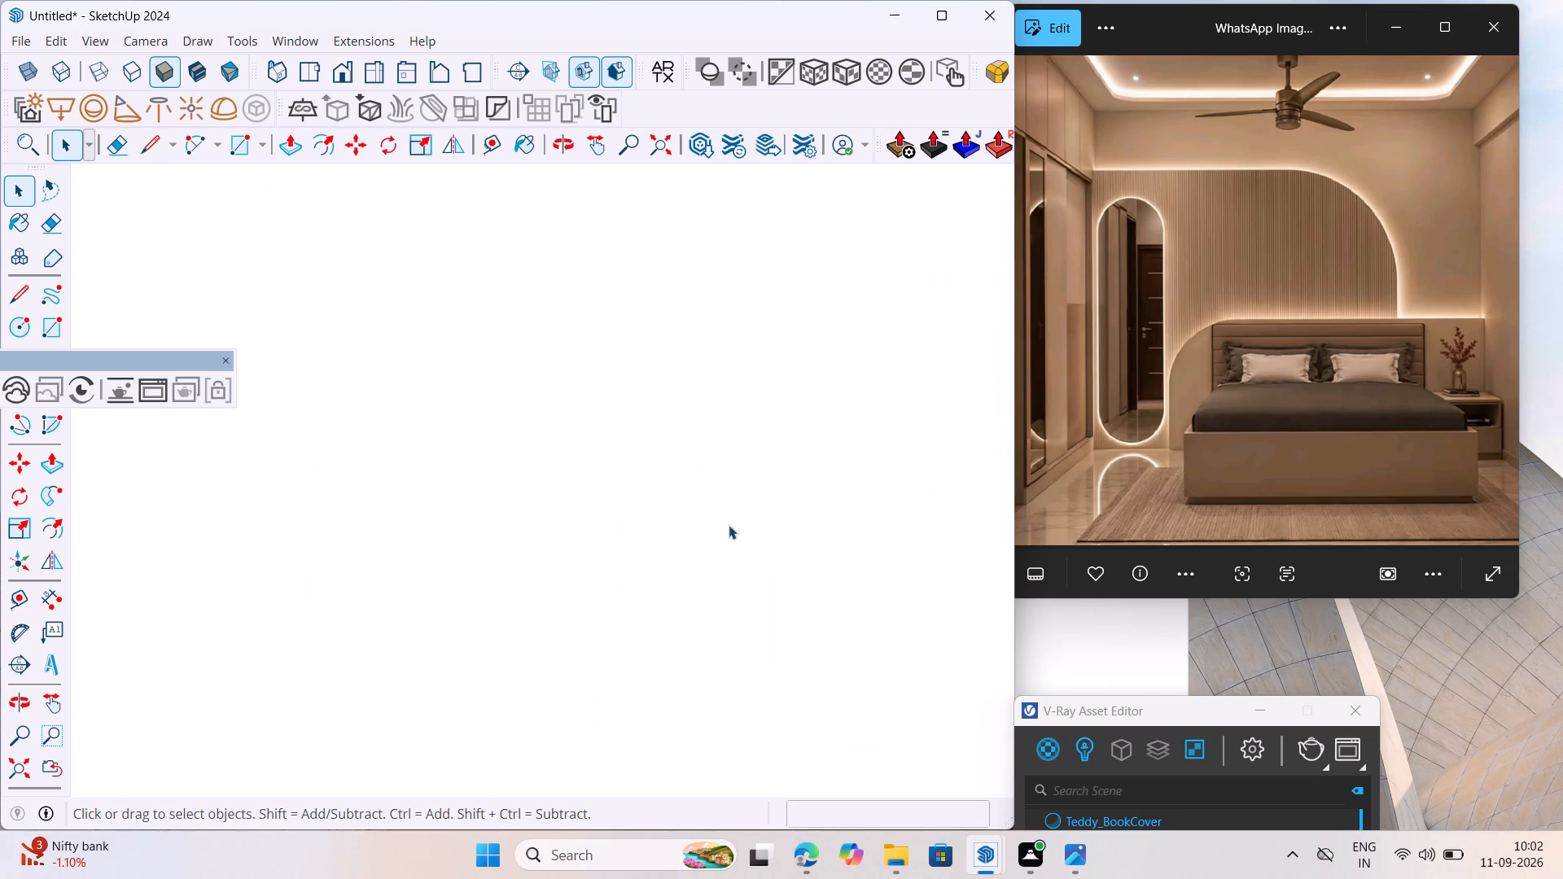
pyautogui.scroll(-20, 409, 584)
pyautogui.scroll(-6, 409, 584)
pyautogui.scroll(-20, 409, 509)
pyautogui.scroll(-18, 409, 509)
pyautogui.moveTo(489, 552); pyautogui.dragTo(589, 556, button='middle')
pyautogui.moveTo(588, 556); pyautogui.dragTo(554, 575, button='middle')
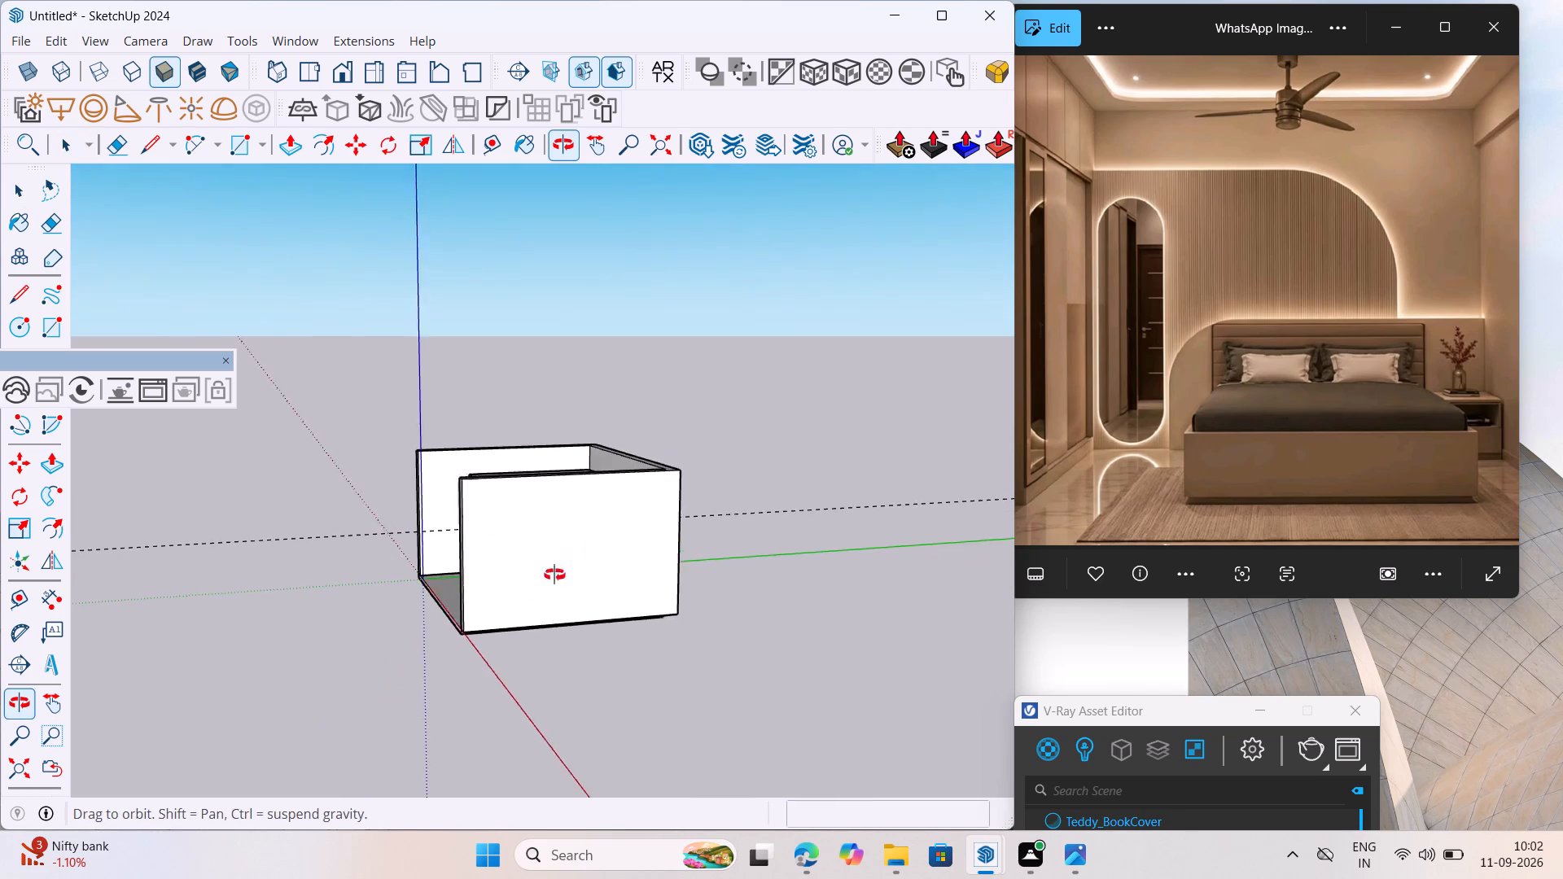
pyautogui.moveTo(554, 575); pyautogui.dragTo(487, 632, button='middle')
pyautogui.scroll(13, 512, 485)
pyautogui.moveTo(568, 566); pyautogui.dragTo(552, 623, button='middle')
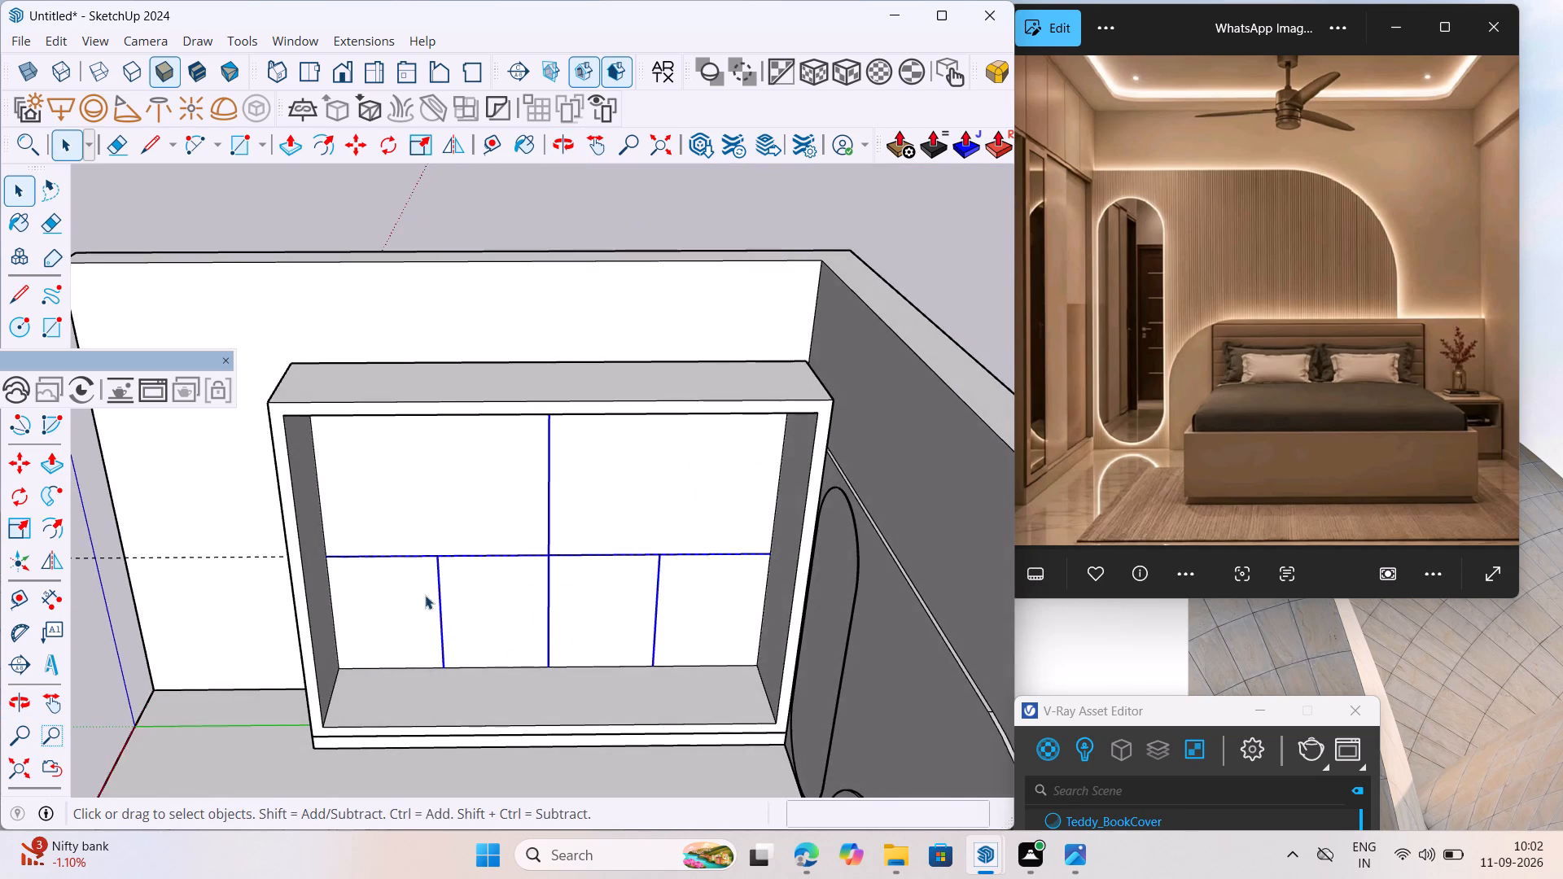
pyautogui.scroll(2, 425, 595)
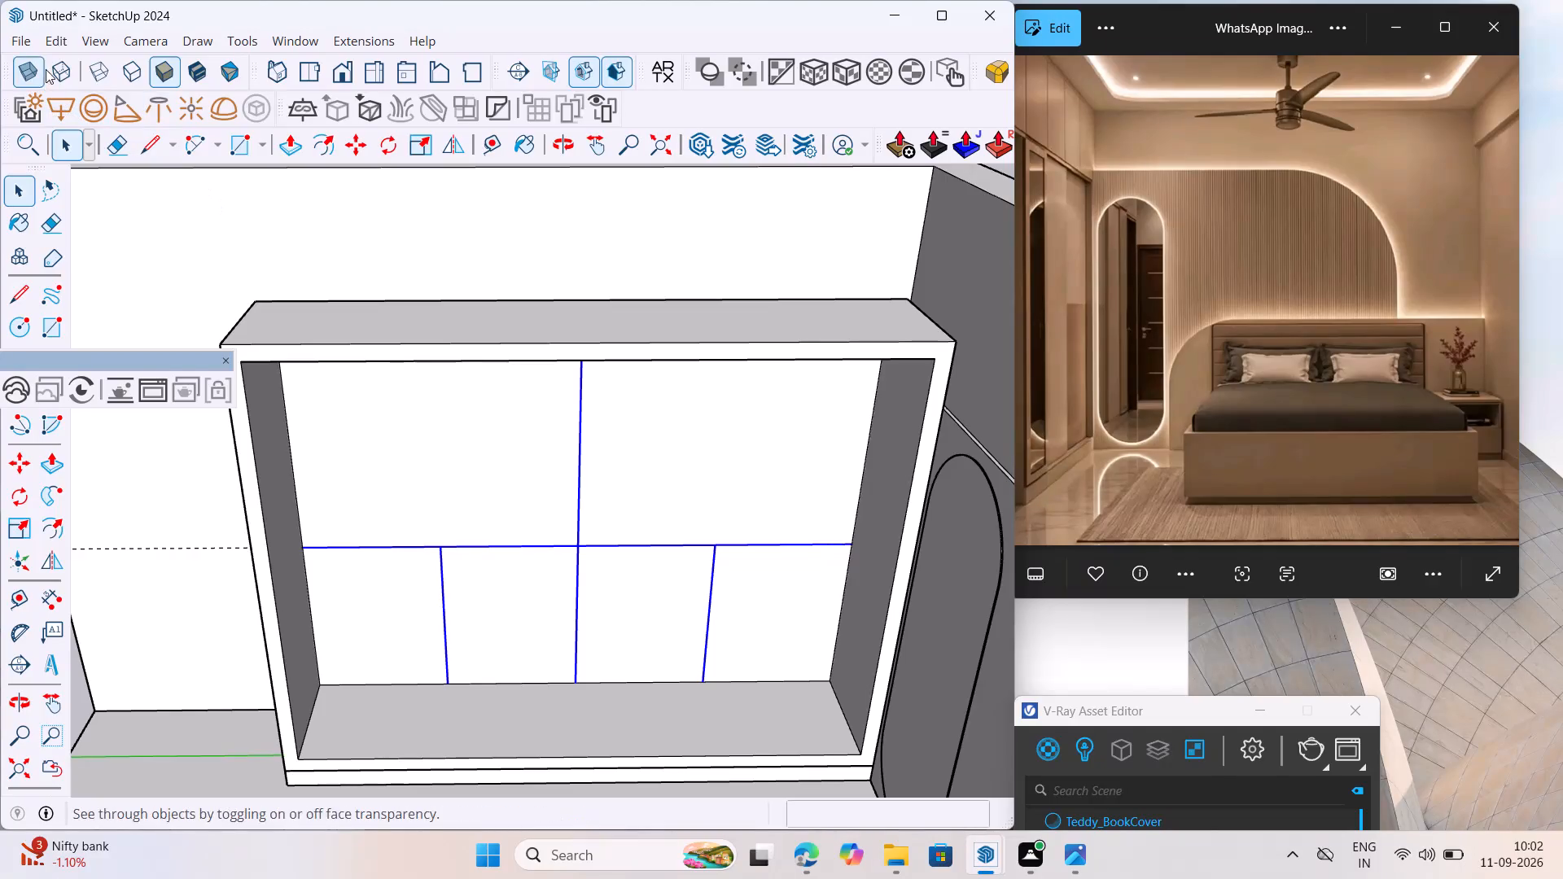
pyautogui.click(55, 35)
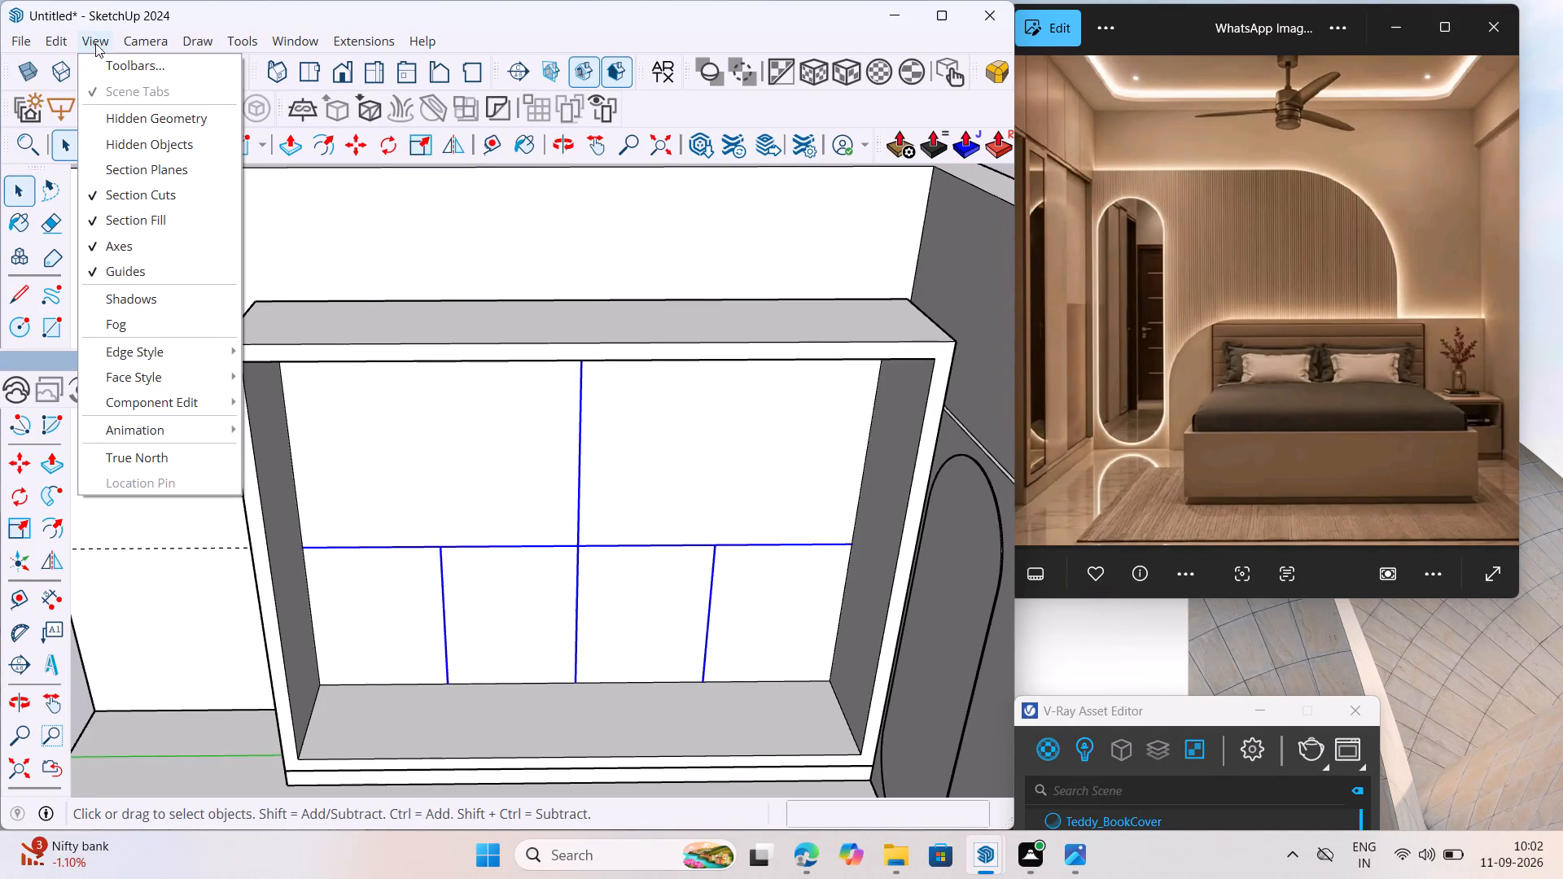
pyautogui.click(111, 65)
pyautogui.click(321, 319)
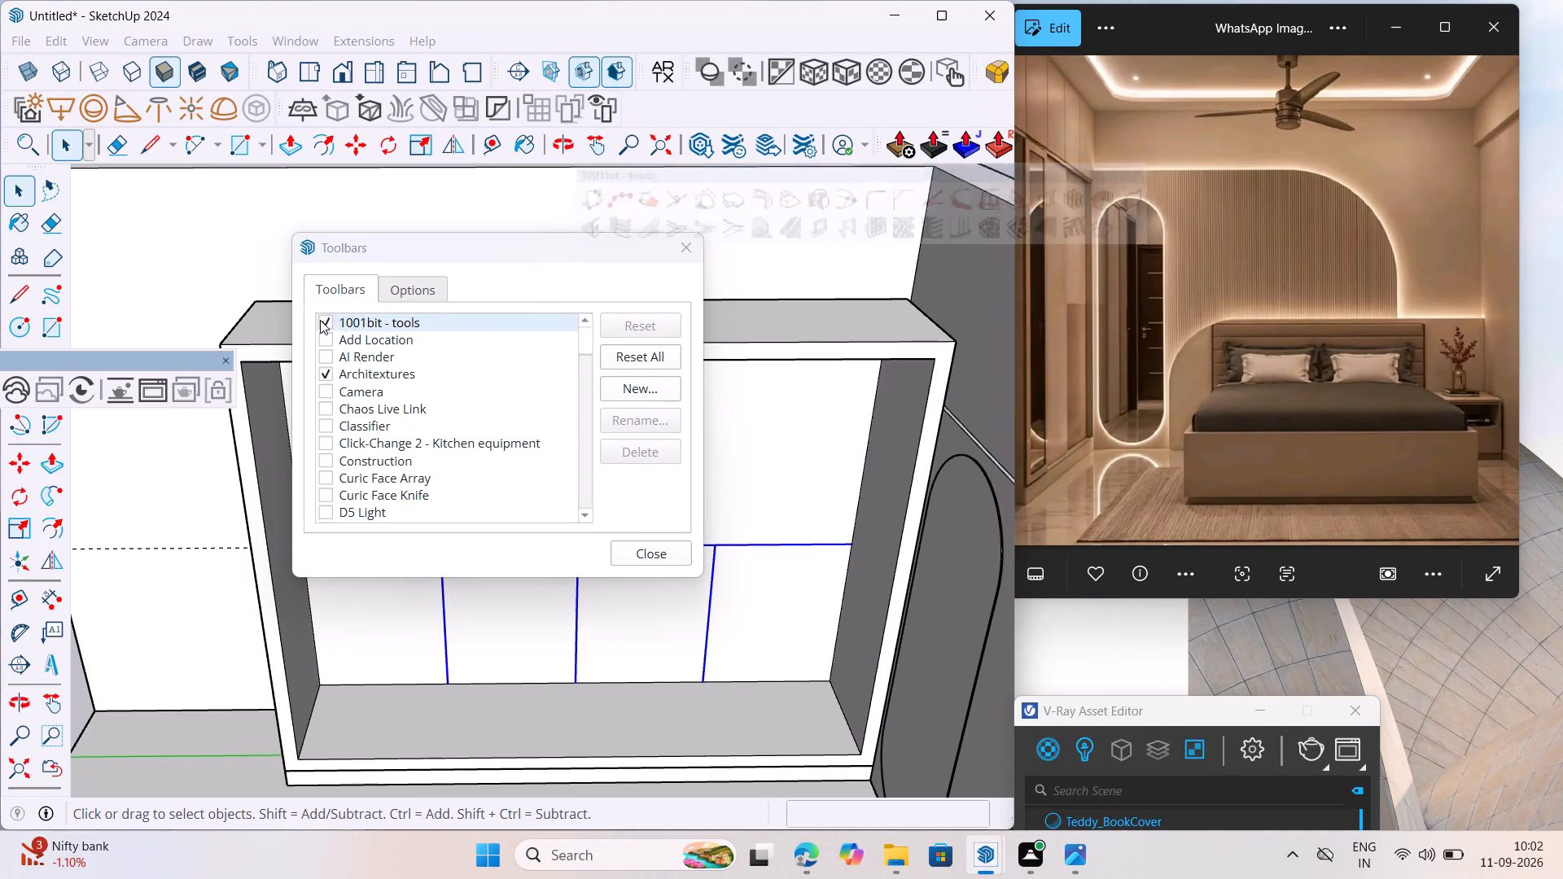
pyautogui.moveTo(692, 164); pyautogui.dragTo(376, 141)
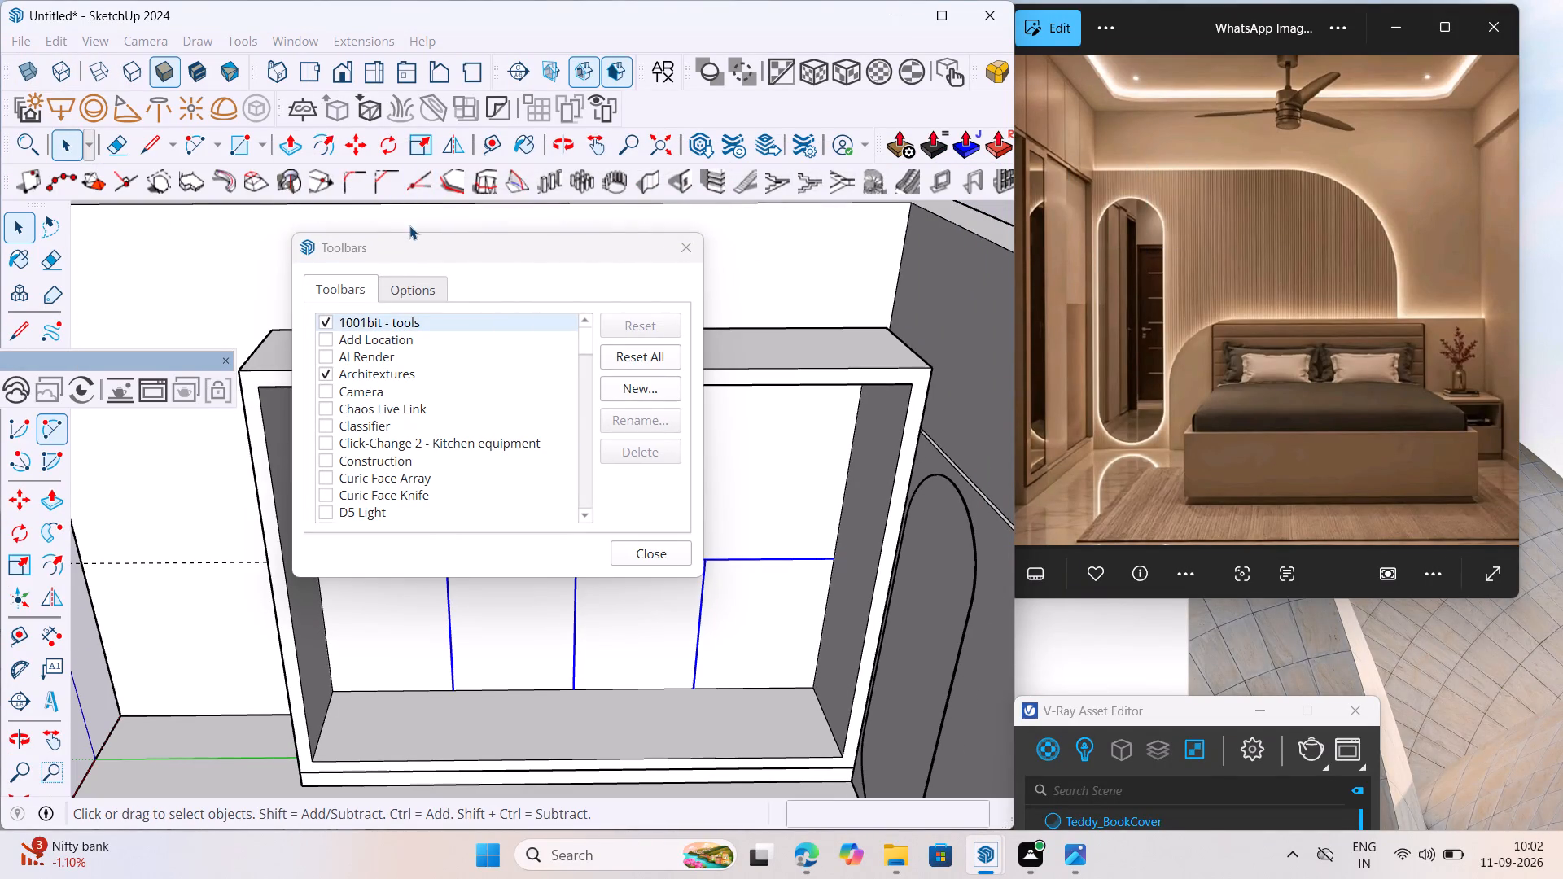
pyautogui.moveTo(379, 251); pyautogui.dragTo(832, 337)
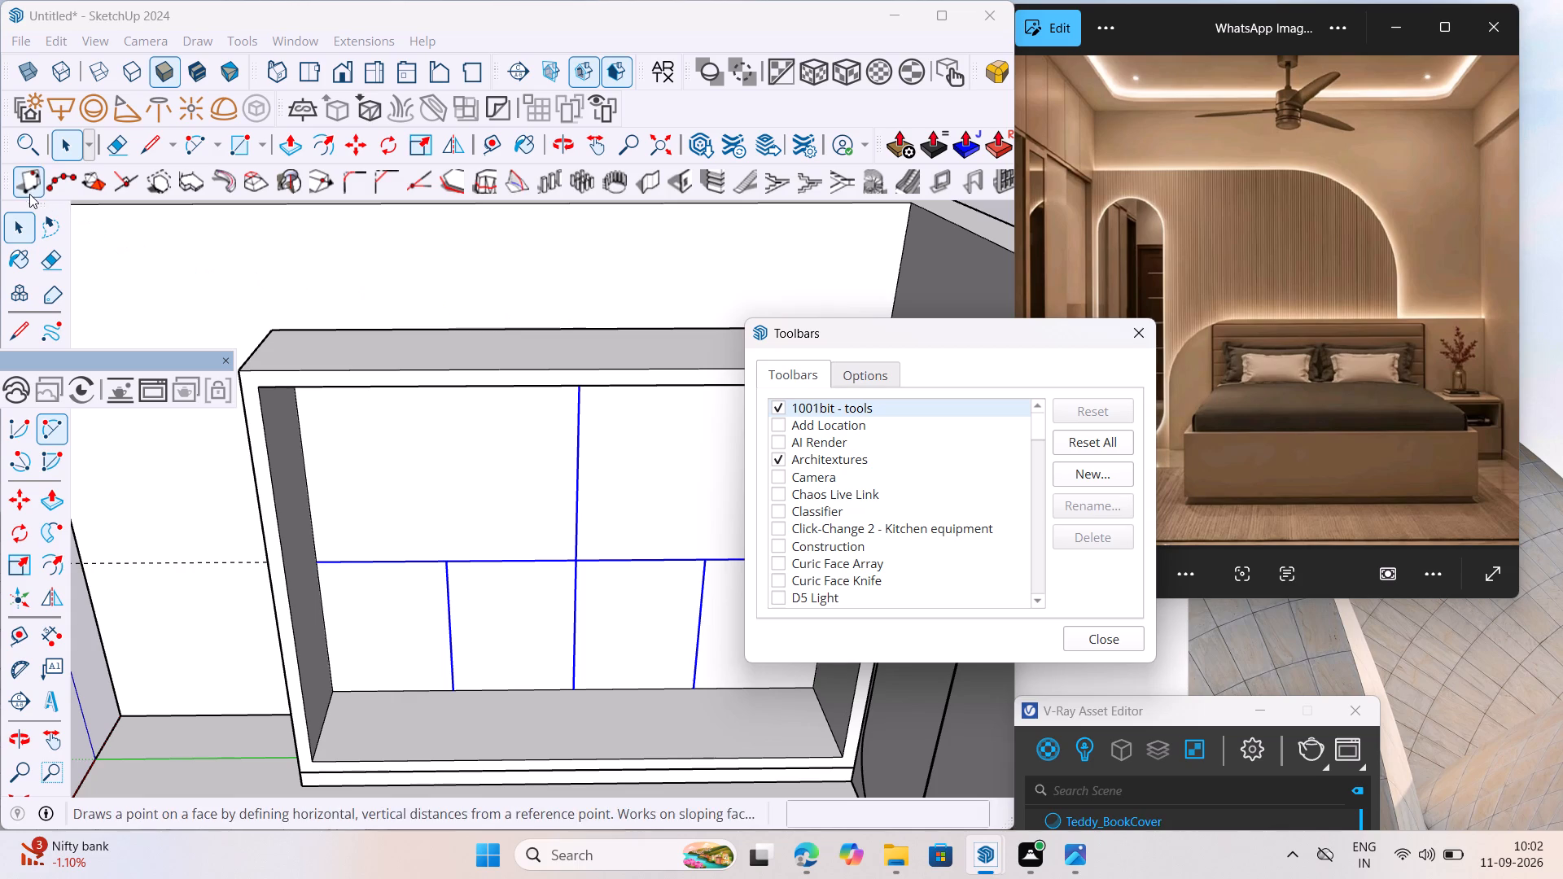
pyautogui.click(14, 181)
pyautogui.moveTo(2, 184); pyautogui.dragTo(122, 235)
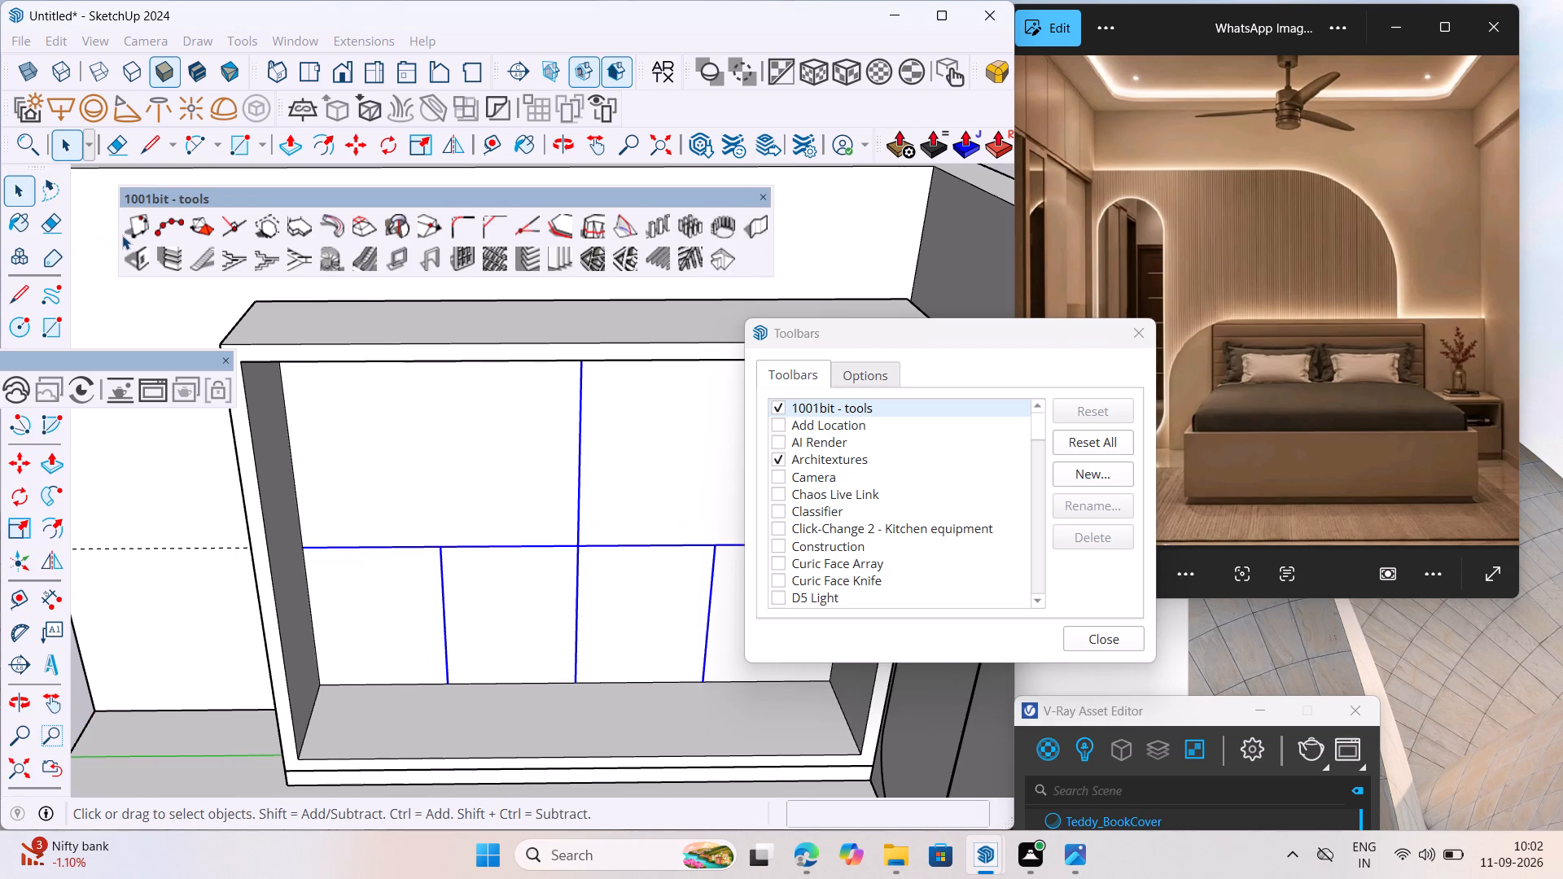
pyautogui.moveTo(122, 235); pyautogui.dragTo(120, 236)
pyautogui.click(1144, 335)
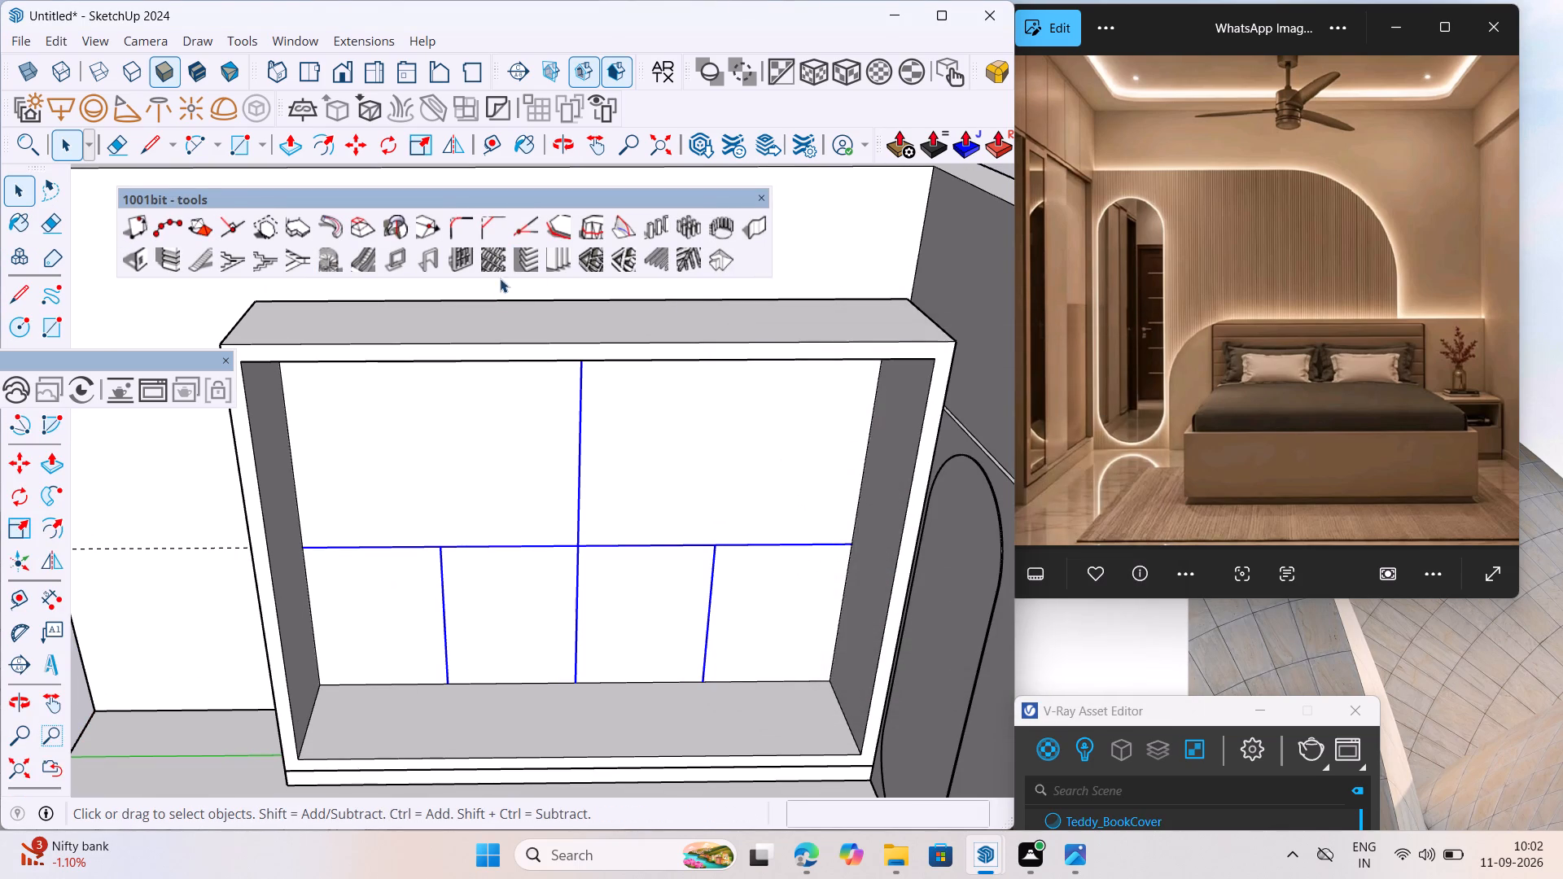
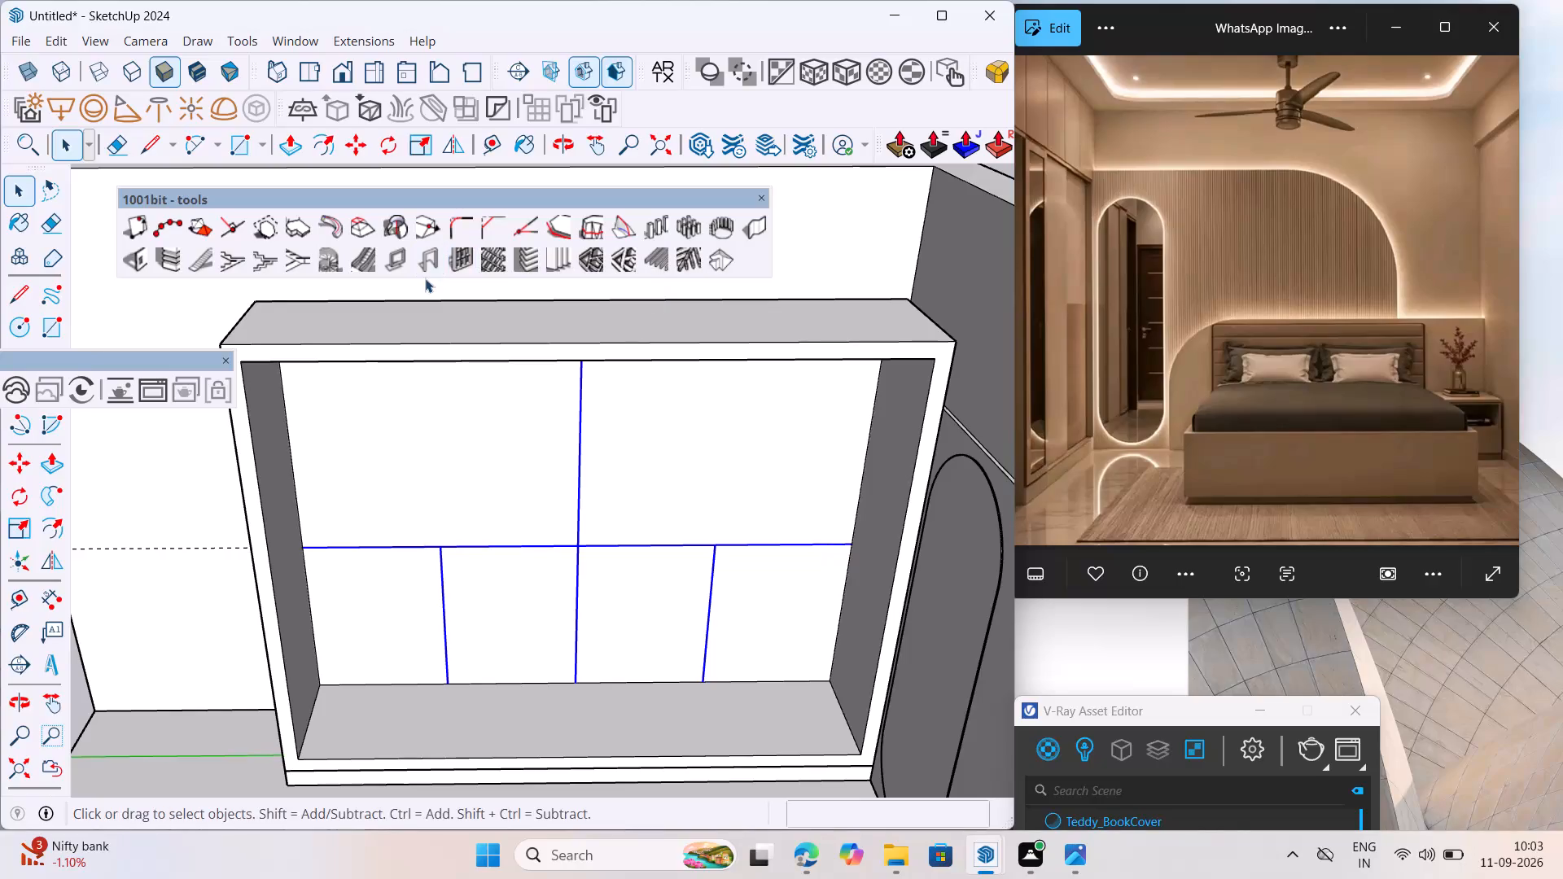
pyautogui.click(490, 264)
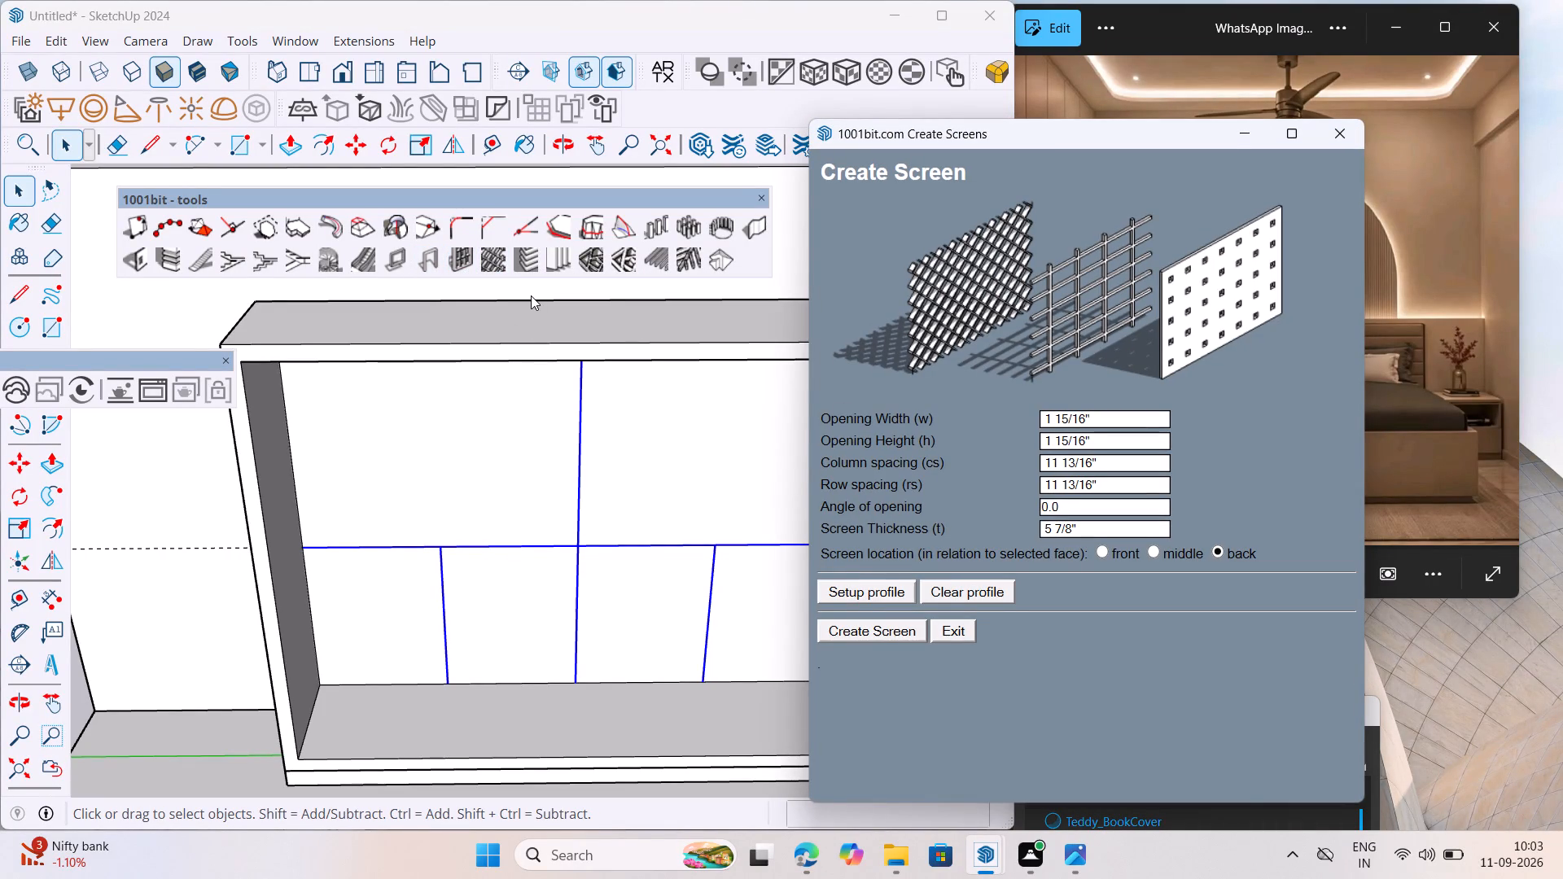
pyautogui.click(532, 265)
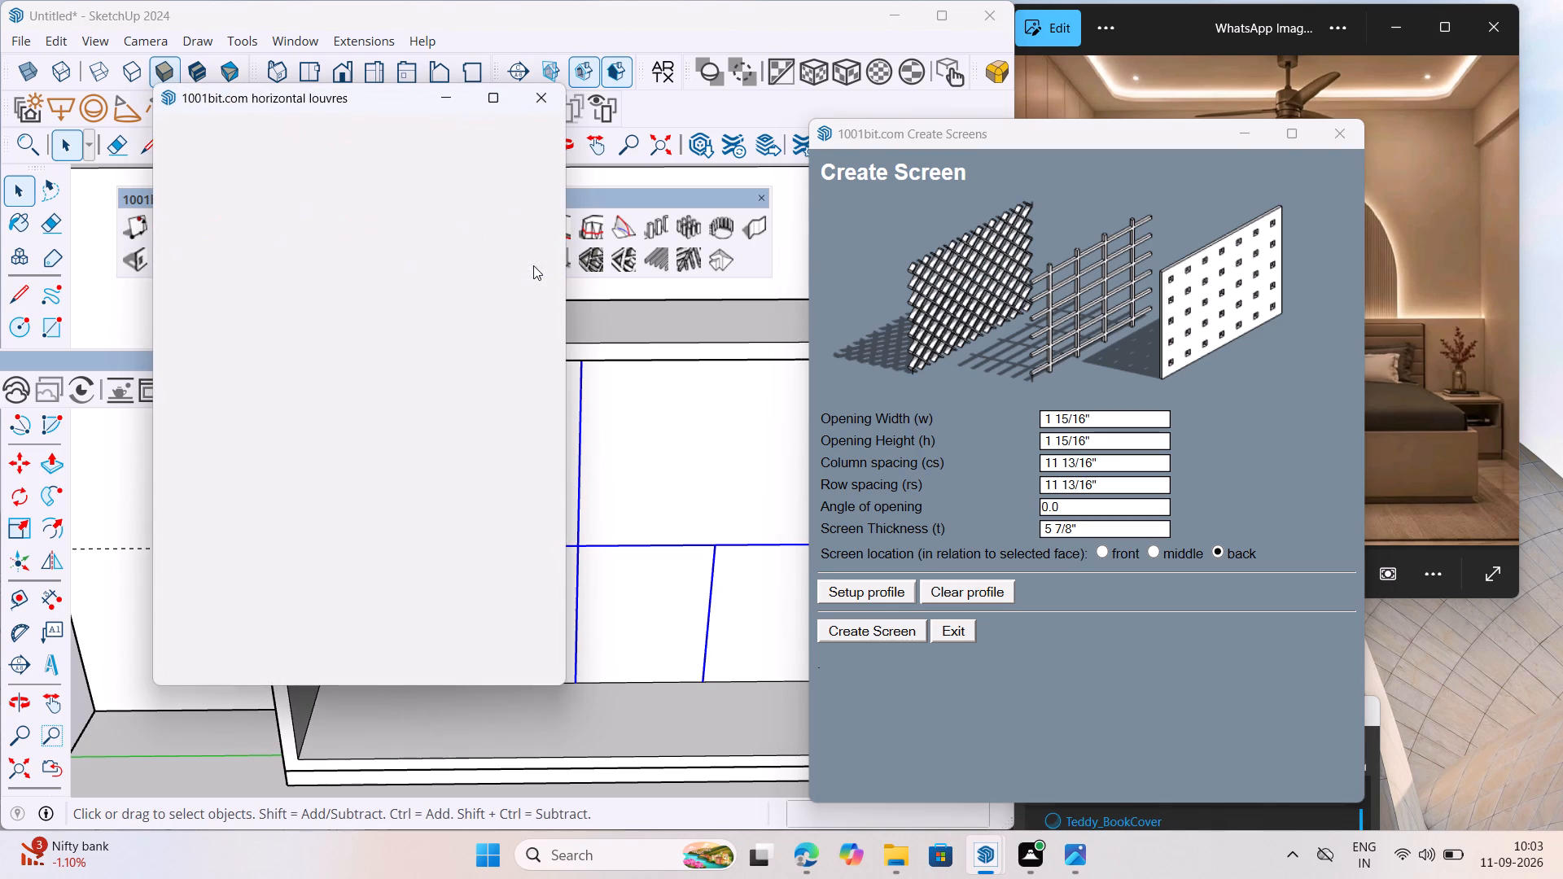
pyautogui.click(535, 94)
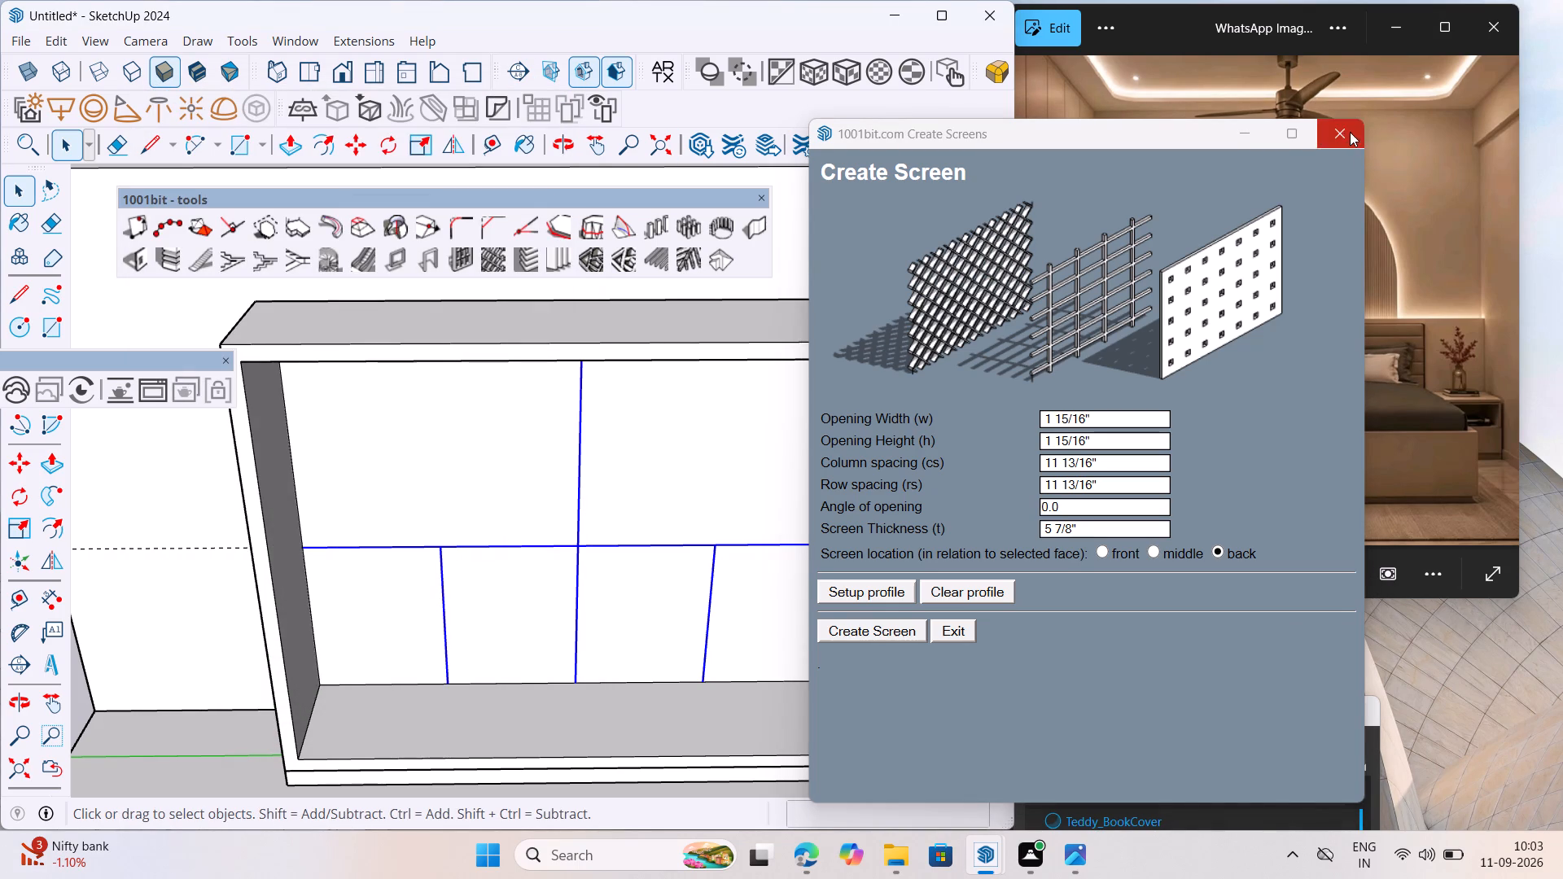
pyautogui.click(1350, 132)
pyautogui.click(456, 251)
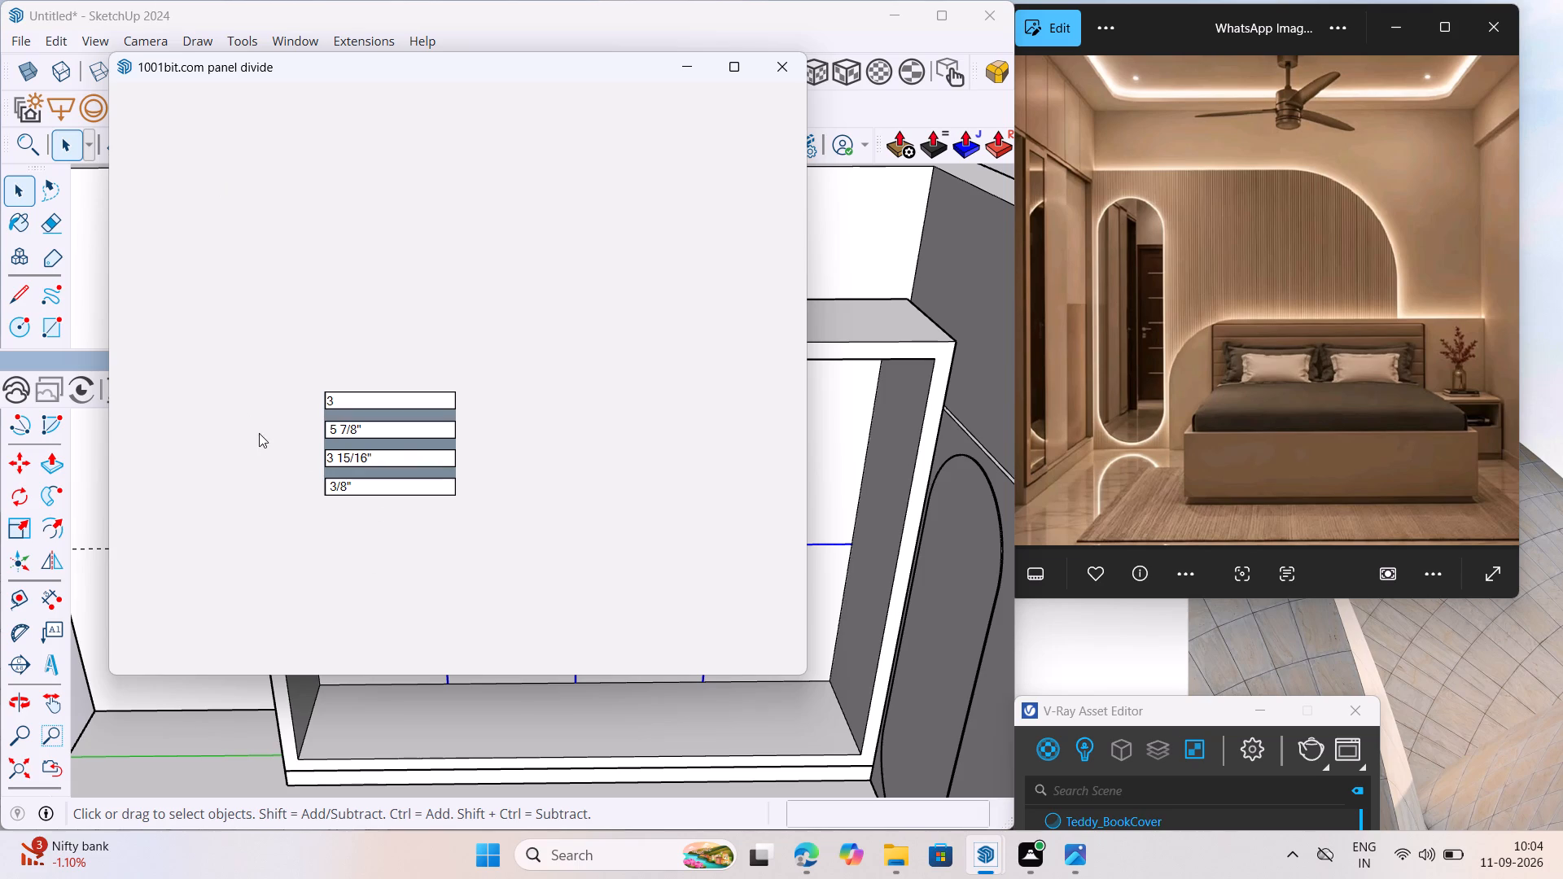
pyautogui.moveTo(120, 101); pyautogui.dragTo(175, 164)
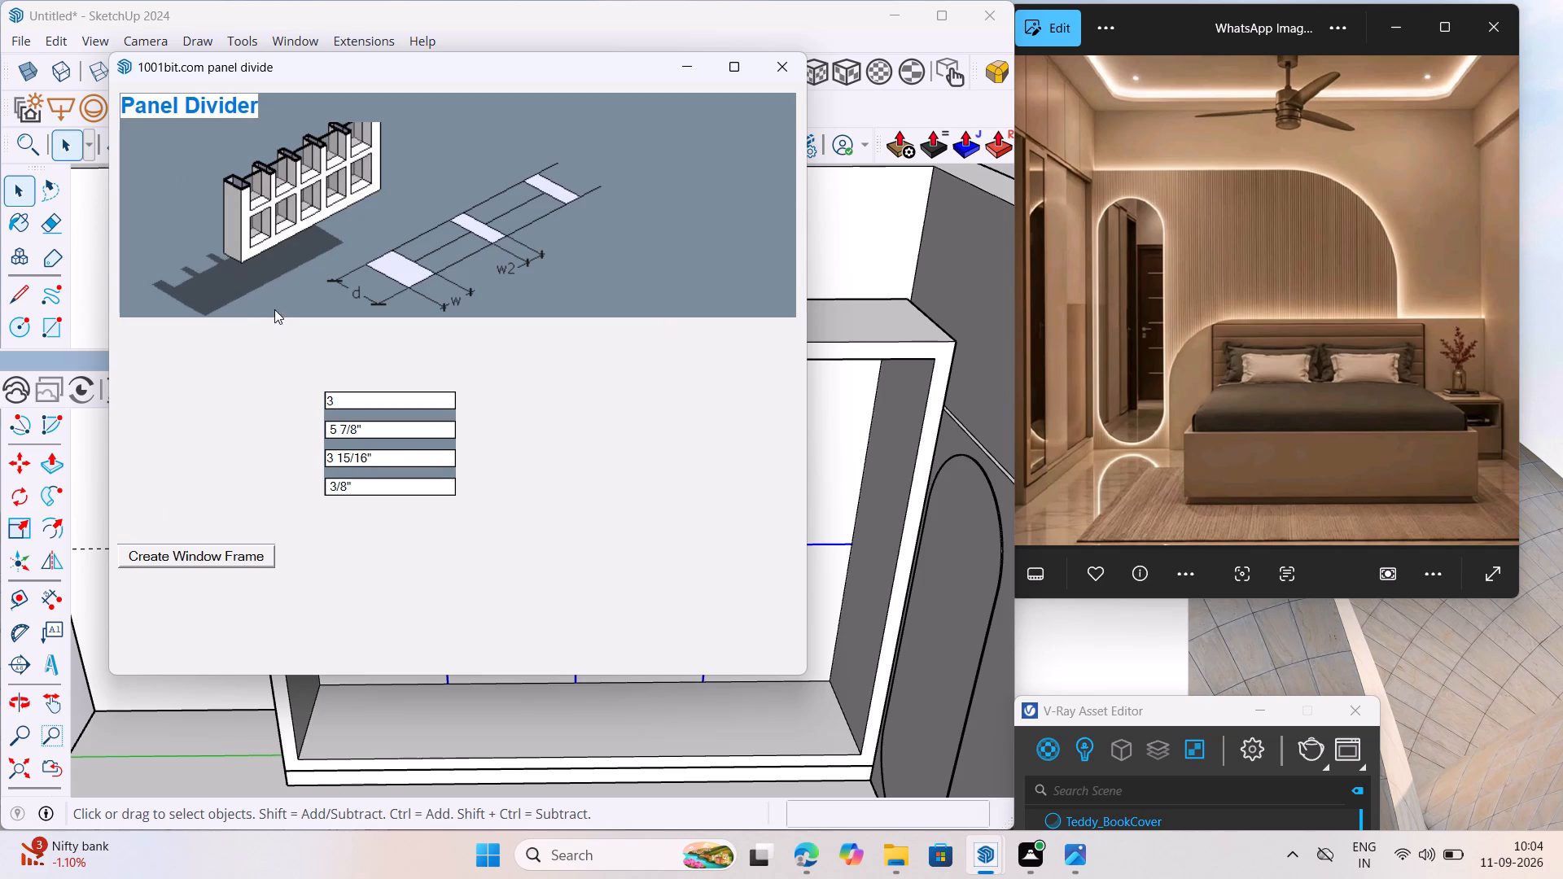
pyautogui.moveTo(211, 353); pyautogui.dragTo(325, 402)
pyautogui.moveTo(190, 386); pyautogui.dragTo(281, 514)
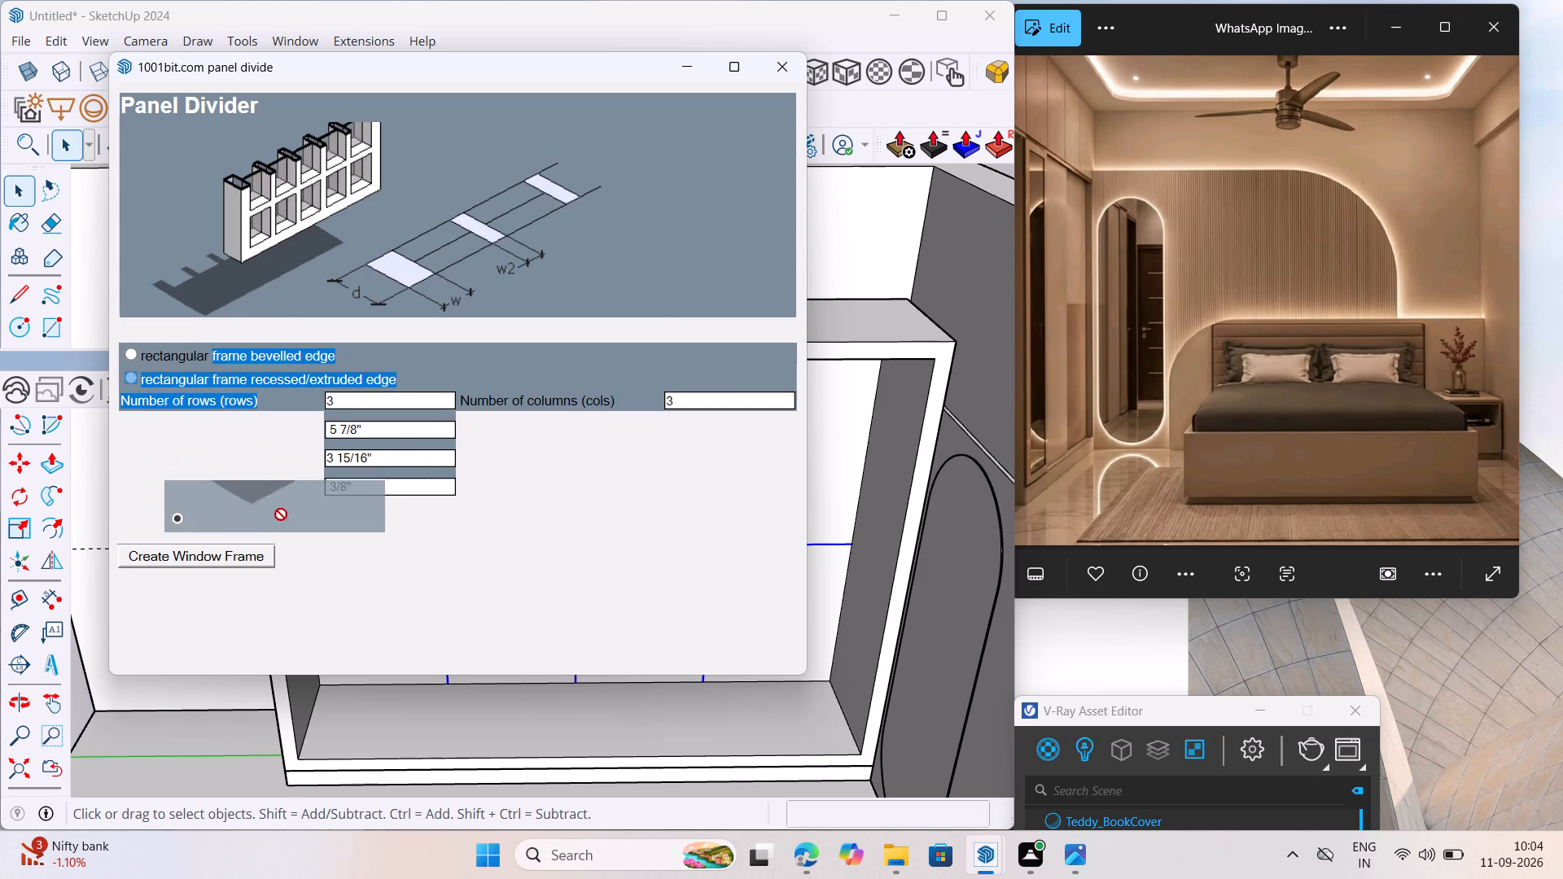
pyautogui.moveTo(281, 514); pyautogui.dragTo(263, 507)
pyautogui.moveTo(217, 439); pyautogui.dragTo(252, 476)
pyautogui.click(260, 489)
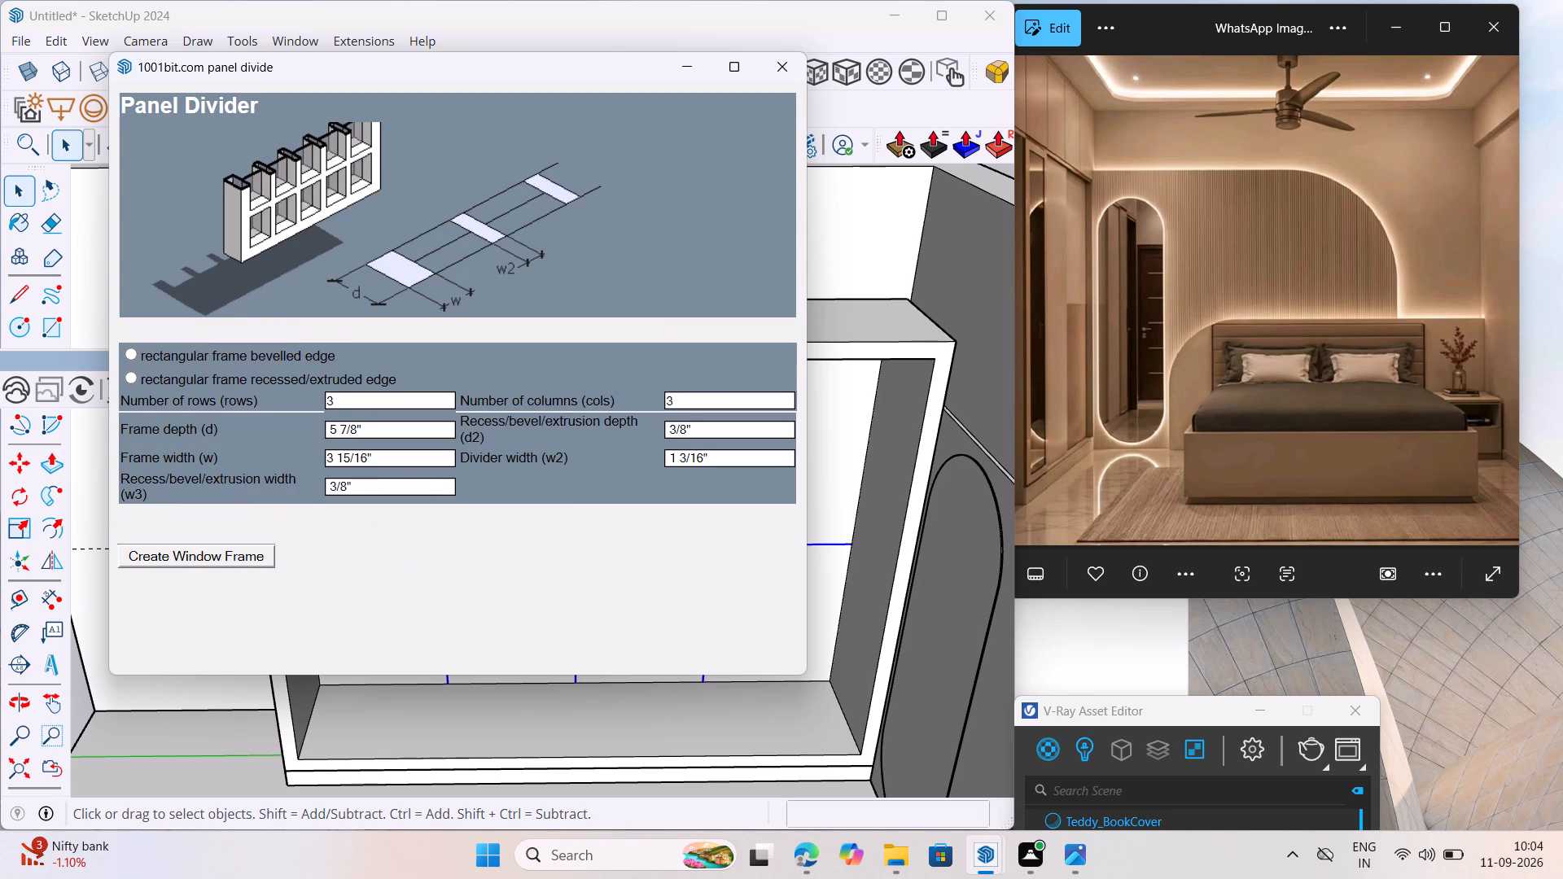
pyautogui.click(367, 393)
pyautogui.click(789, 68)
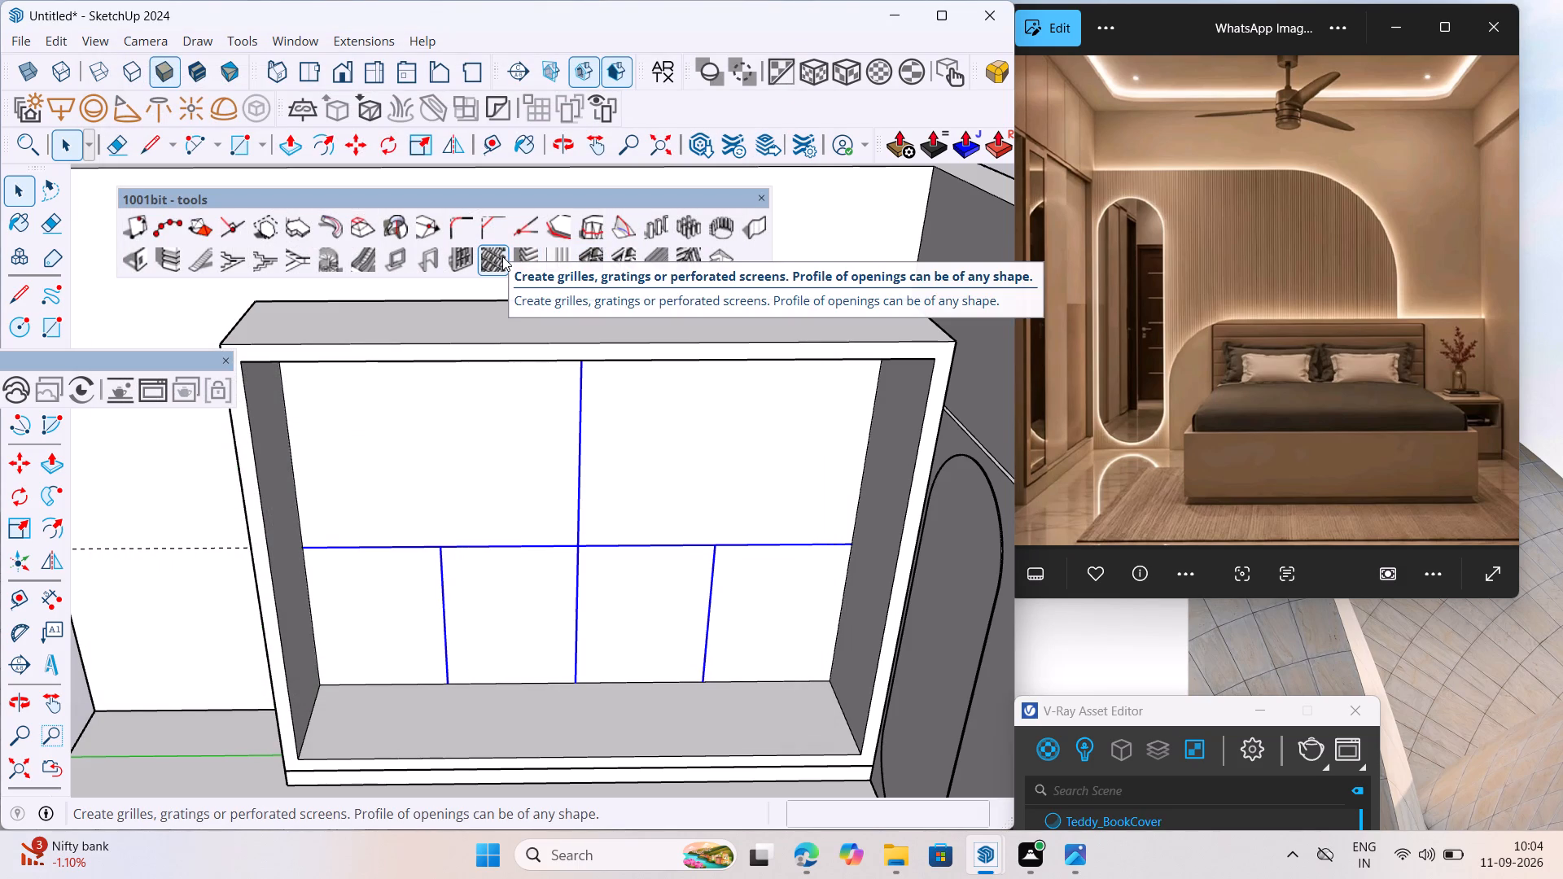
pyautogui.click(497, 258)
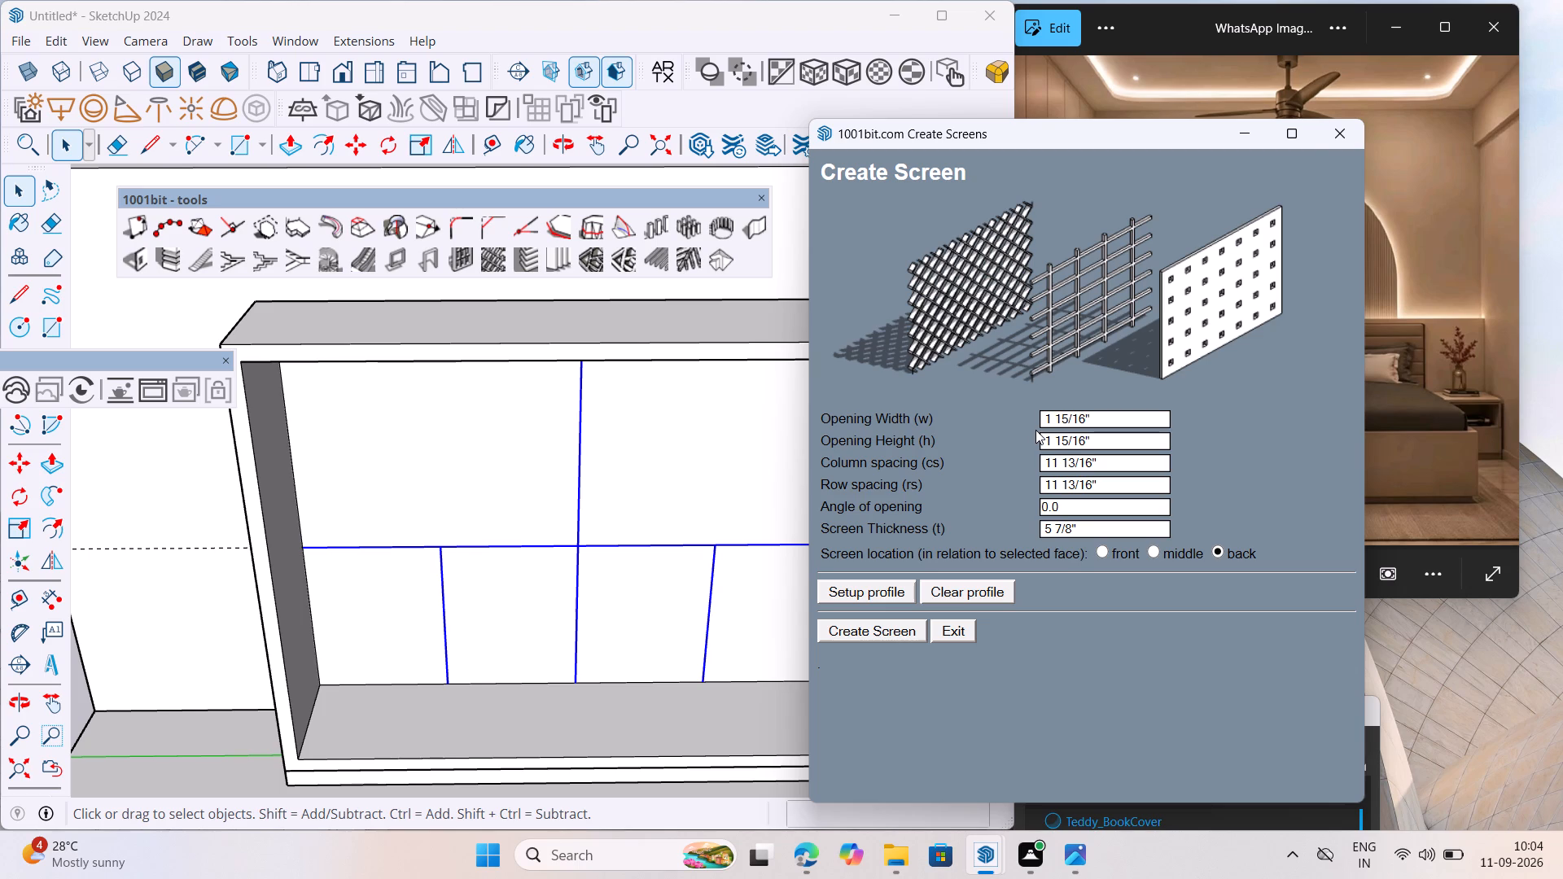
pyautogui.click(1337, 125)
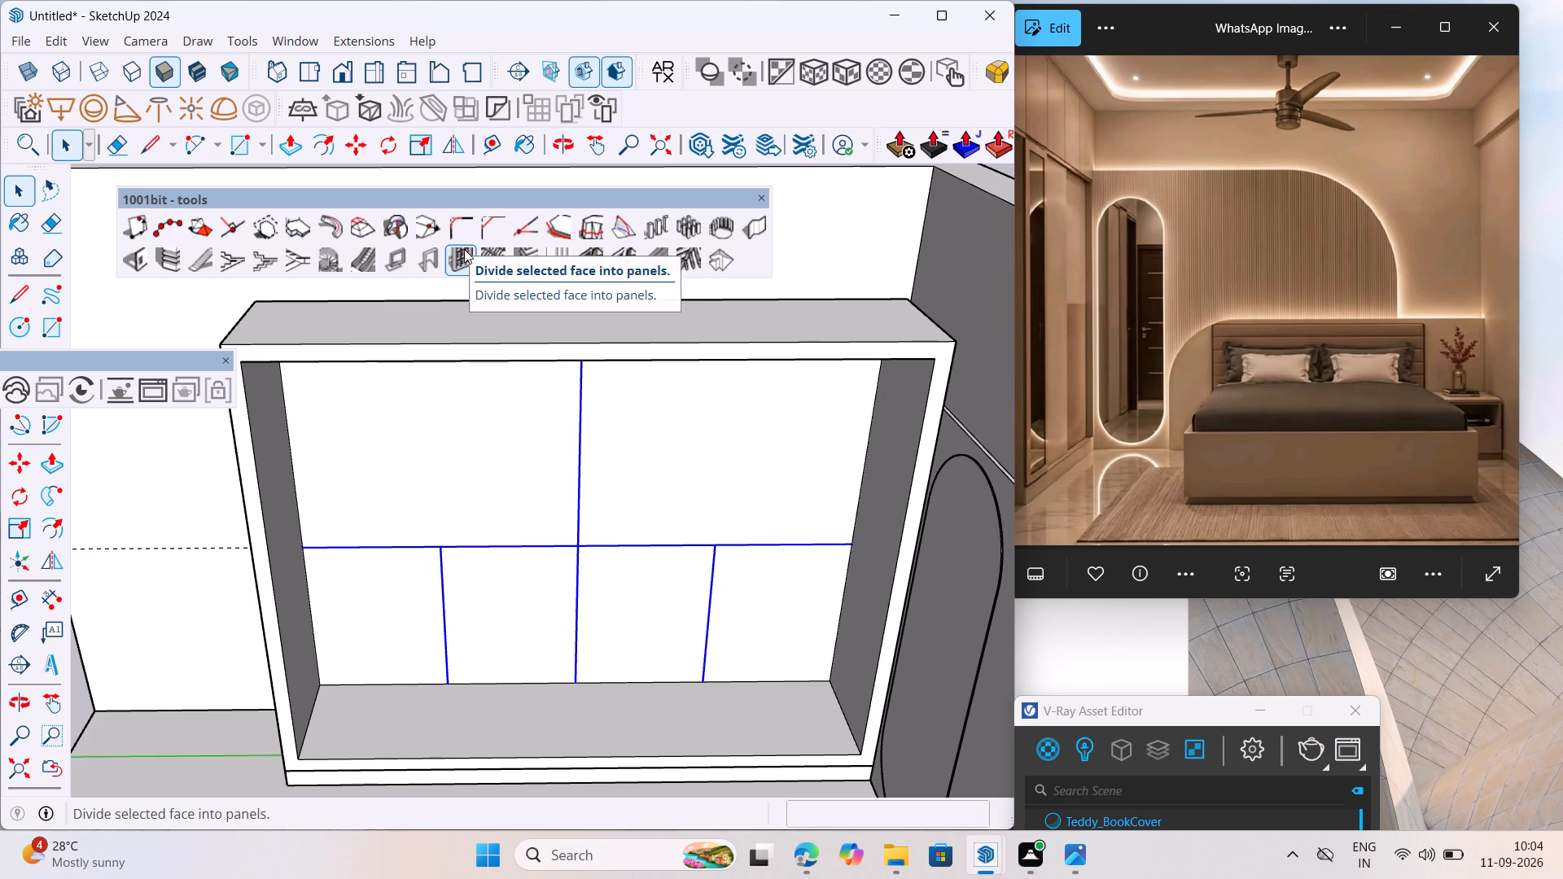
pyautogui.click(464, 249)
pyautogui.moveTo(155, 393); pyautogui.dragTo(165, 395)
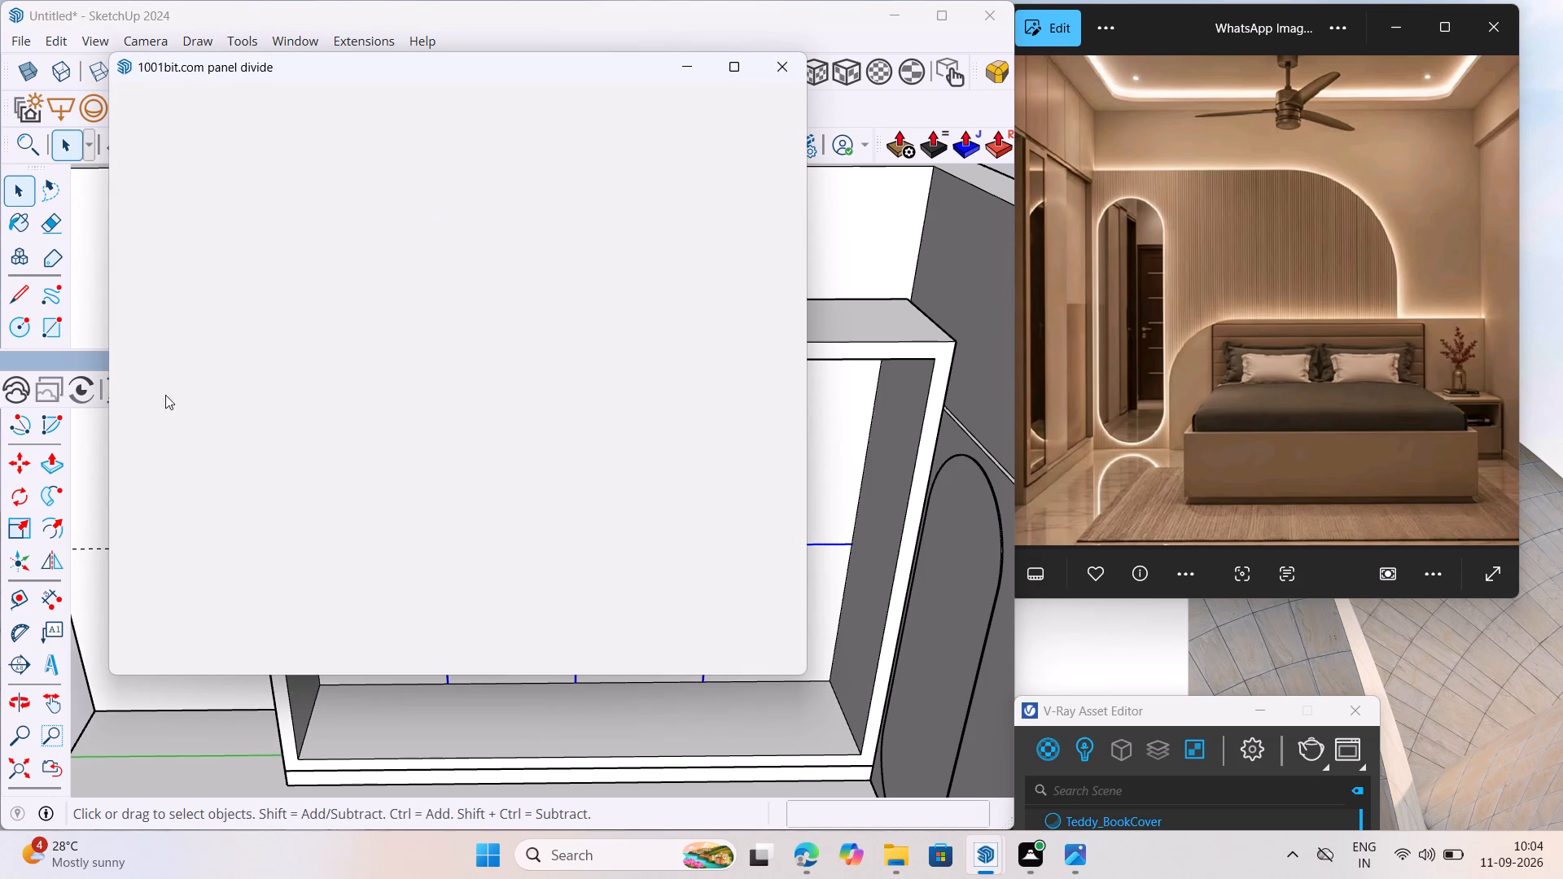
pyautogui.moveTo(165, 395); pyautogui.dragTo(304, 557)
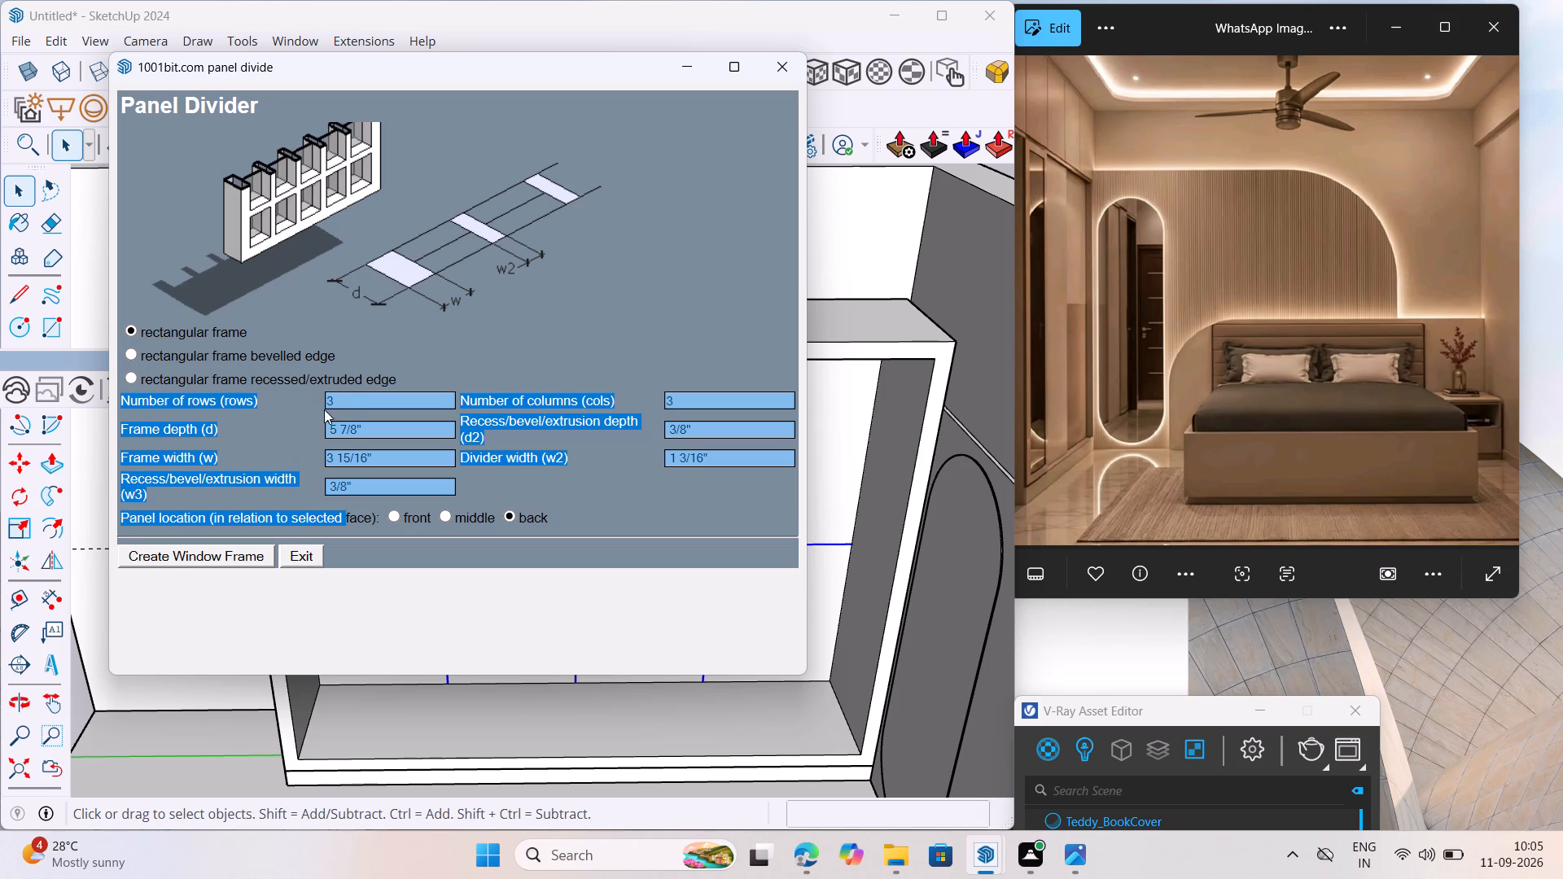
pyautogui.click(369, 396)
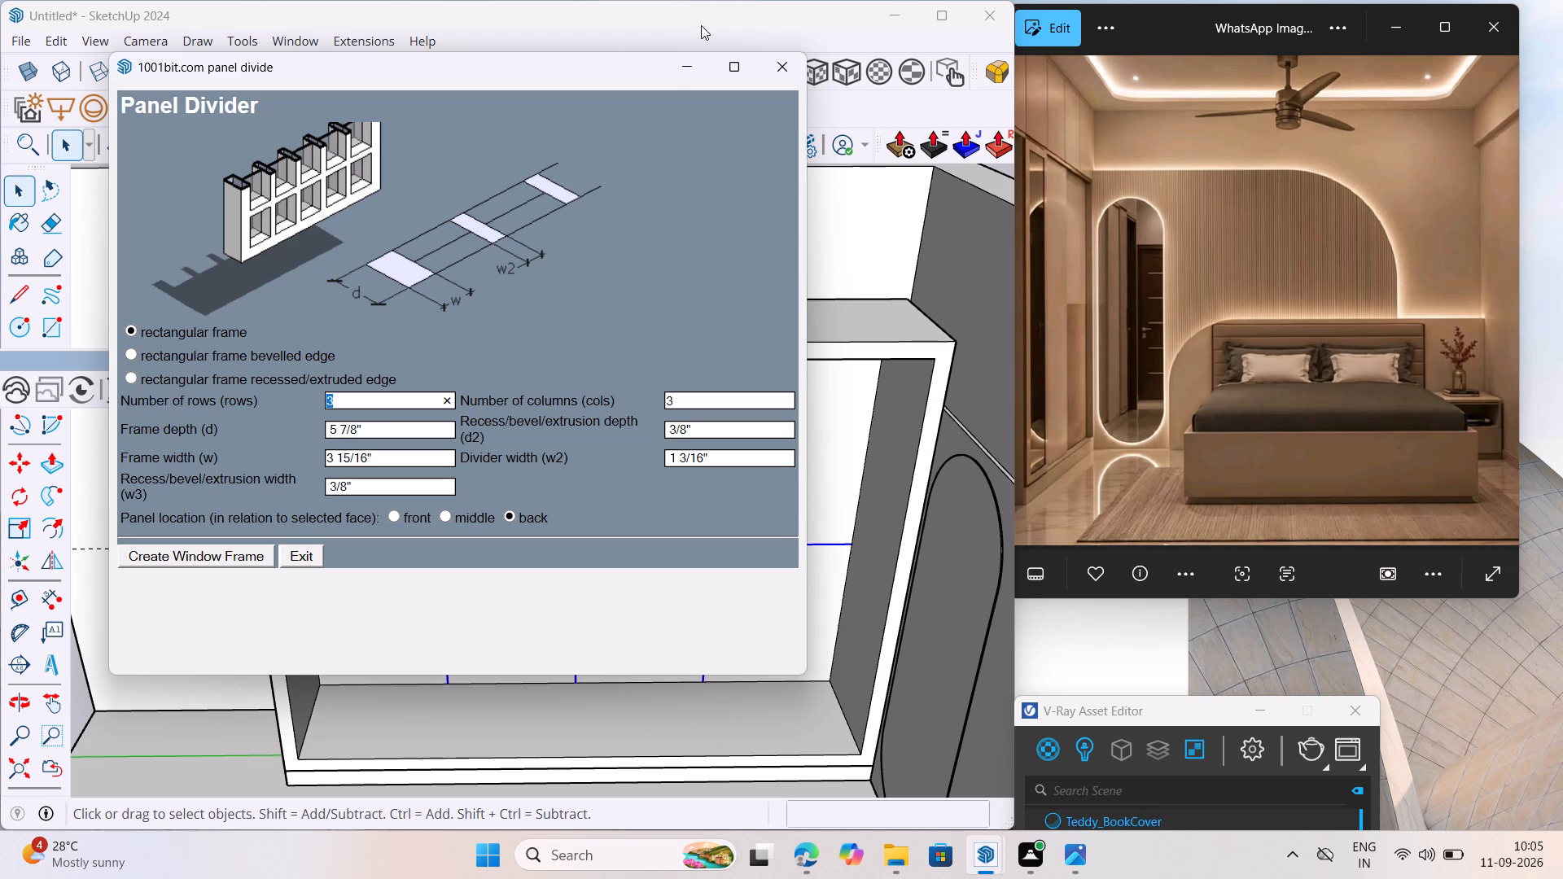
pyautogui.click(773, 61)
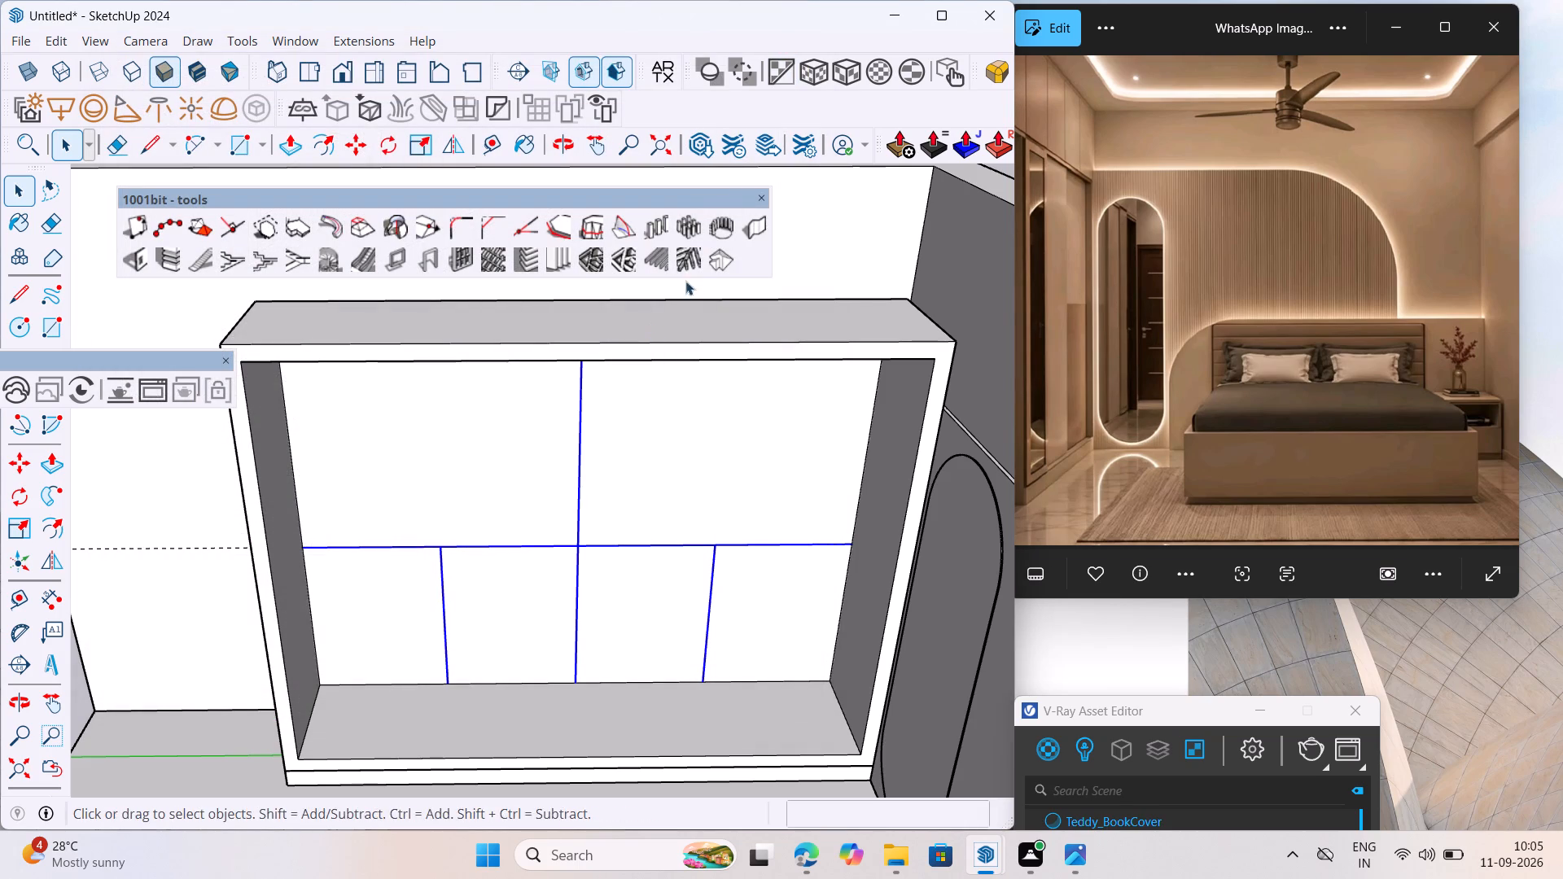
# Build 1001bit grille members along the selected dividing lines with a rectangular section 18 mm wide and 2' high.
pyautogui.click(594, 260)
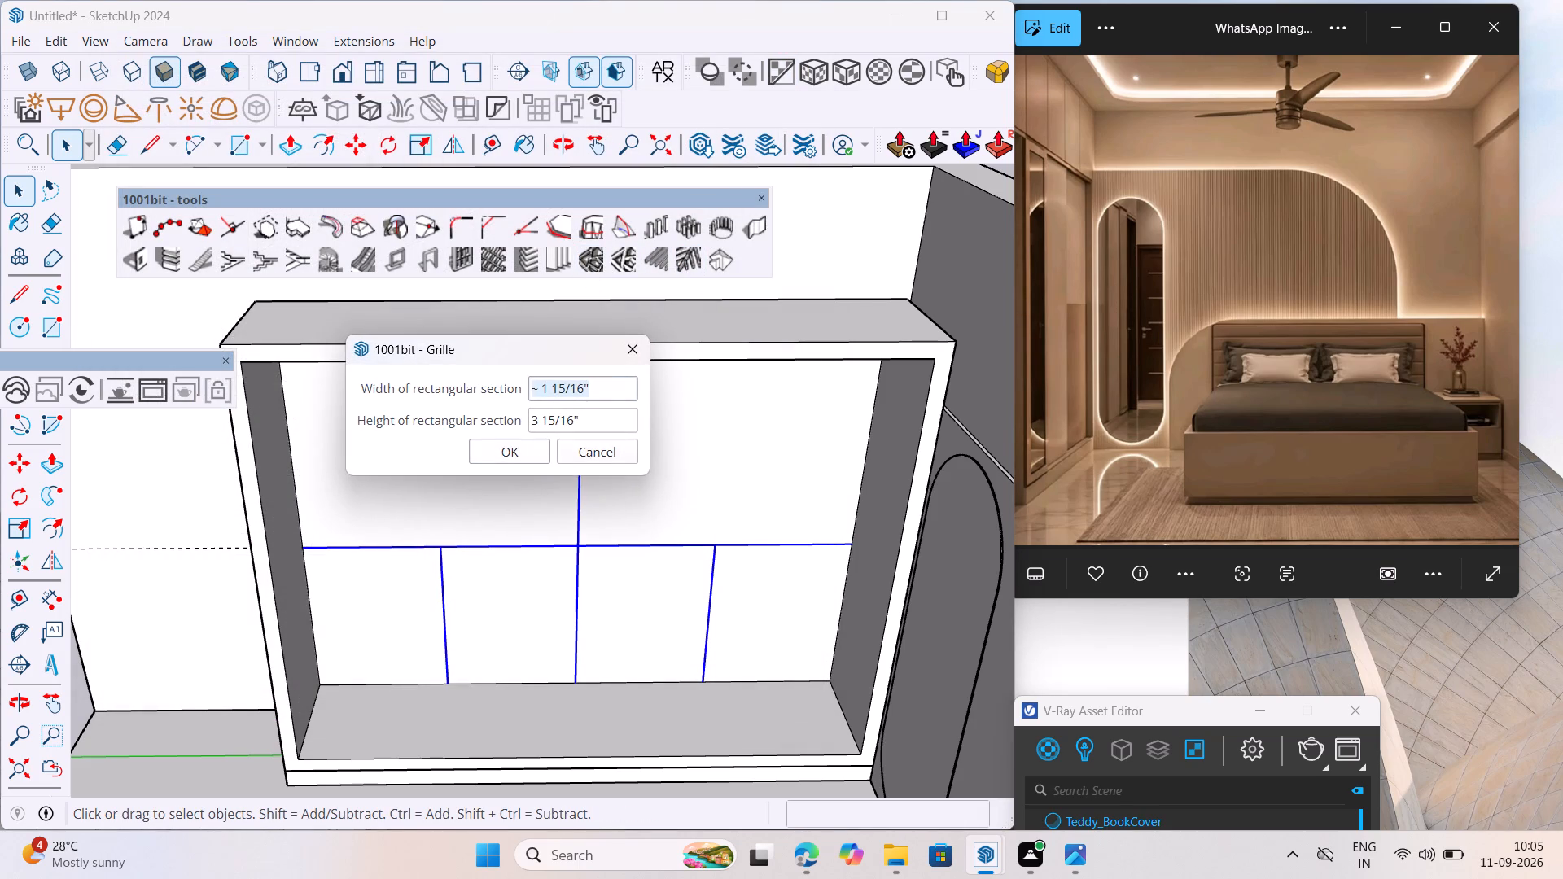
pyautogui.press('BackSpace')
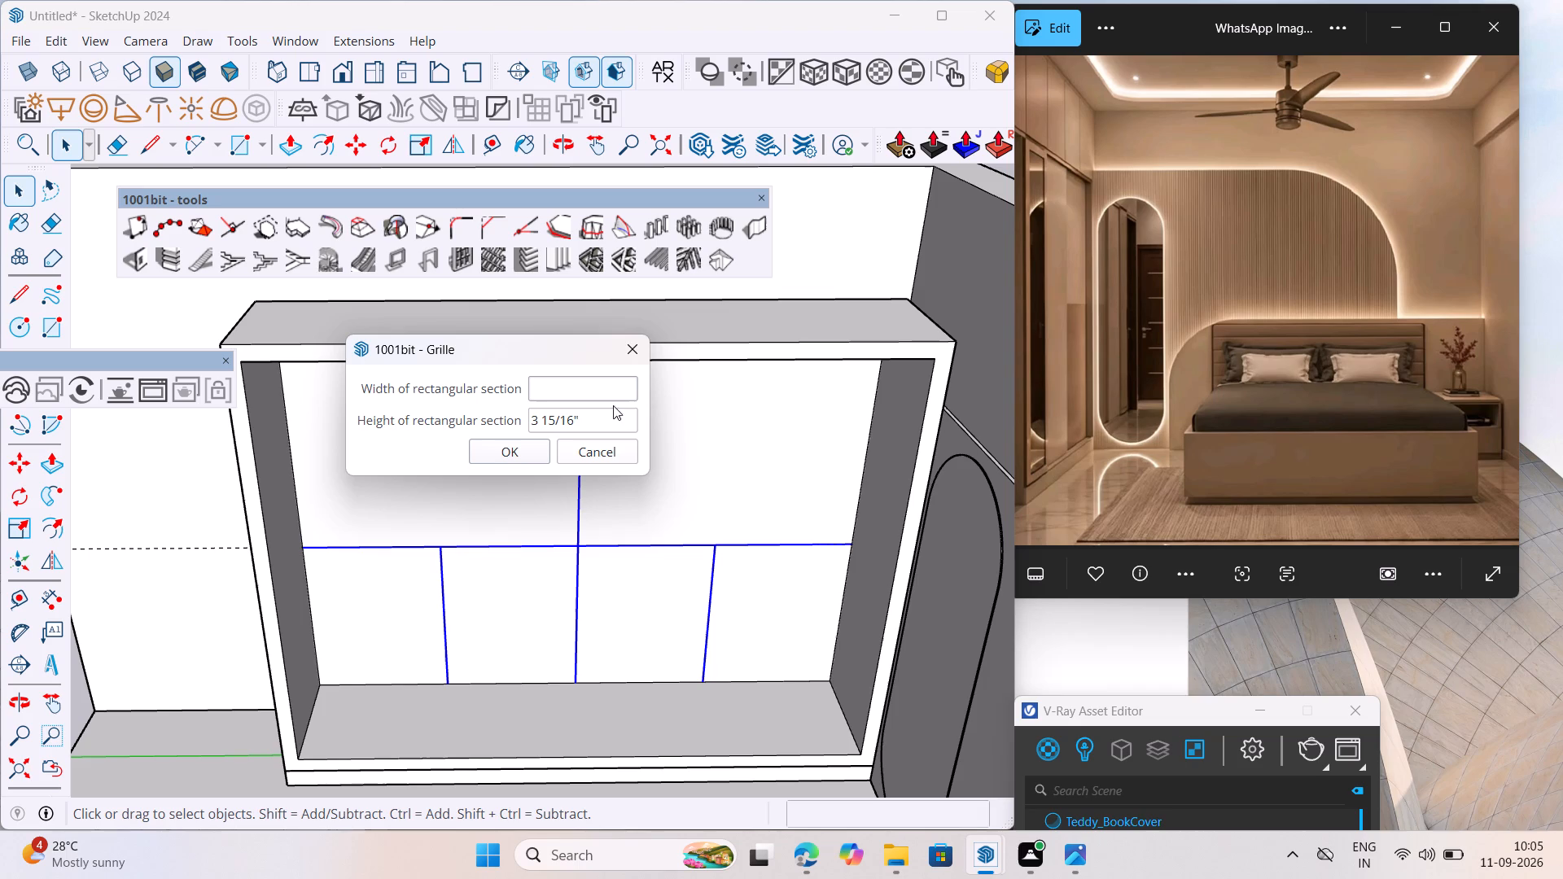
pyautogui.click(598, 422)
pyautogui.click(584, 381)
pyautogui.click(558, 390)
pyautogui.write("2'")
pyautogui.press('BackSpace')
pyautogui.press('BackSpace')
pyautogui.press('BackSpace')
pyautogui.write('18MM')
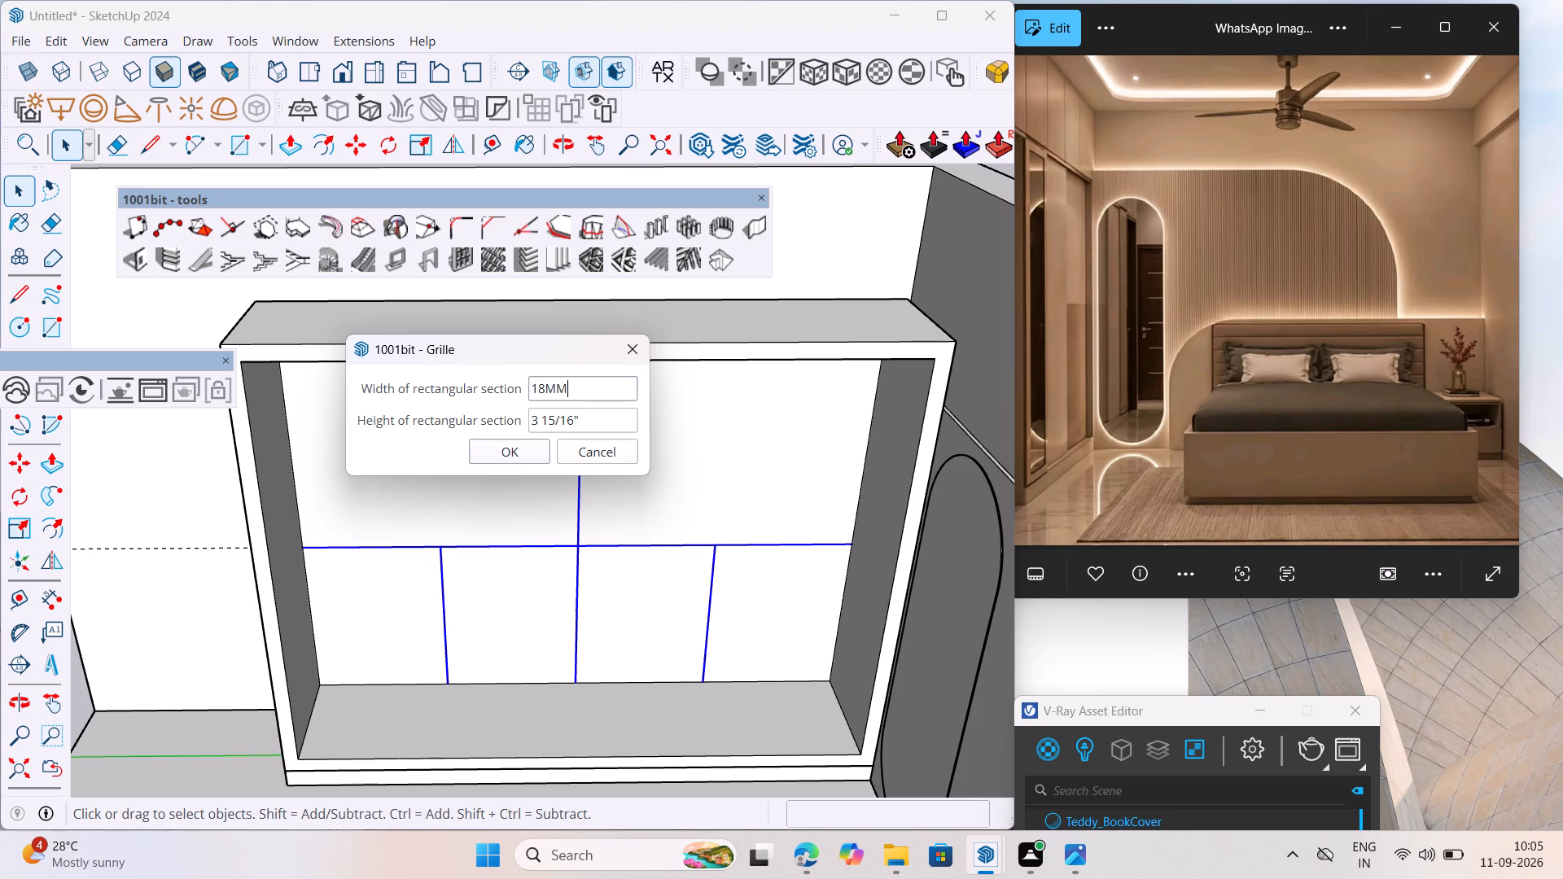
pyautogui.click(592, 418)
pyautogui.press('BackSpace')
pyautogui.press('BackSpace')
pyautogui.press('BackSpace')
pyautogui.press('BackSpace')
pyautogui.press('BackSpace')
pyautogui.press('BackSpace')
pyautogui.press('BackSpace')
pyautogui.press('BackSpace')
pyautogui.press('BackSpace')
pyautogui.press('BackSpace')
pyautogui.press('BackSpace')
pyautogui.press('BackSpace')
pyautogui.press('BackSpace')
pyautogui.press('BackSpace')
pyautogui.press('BackSpace')
pyautogui.write("2'")
pyautogui.press('Return')
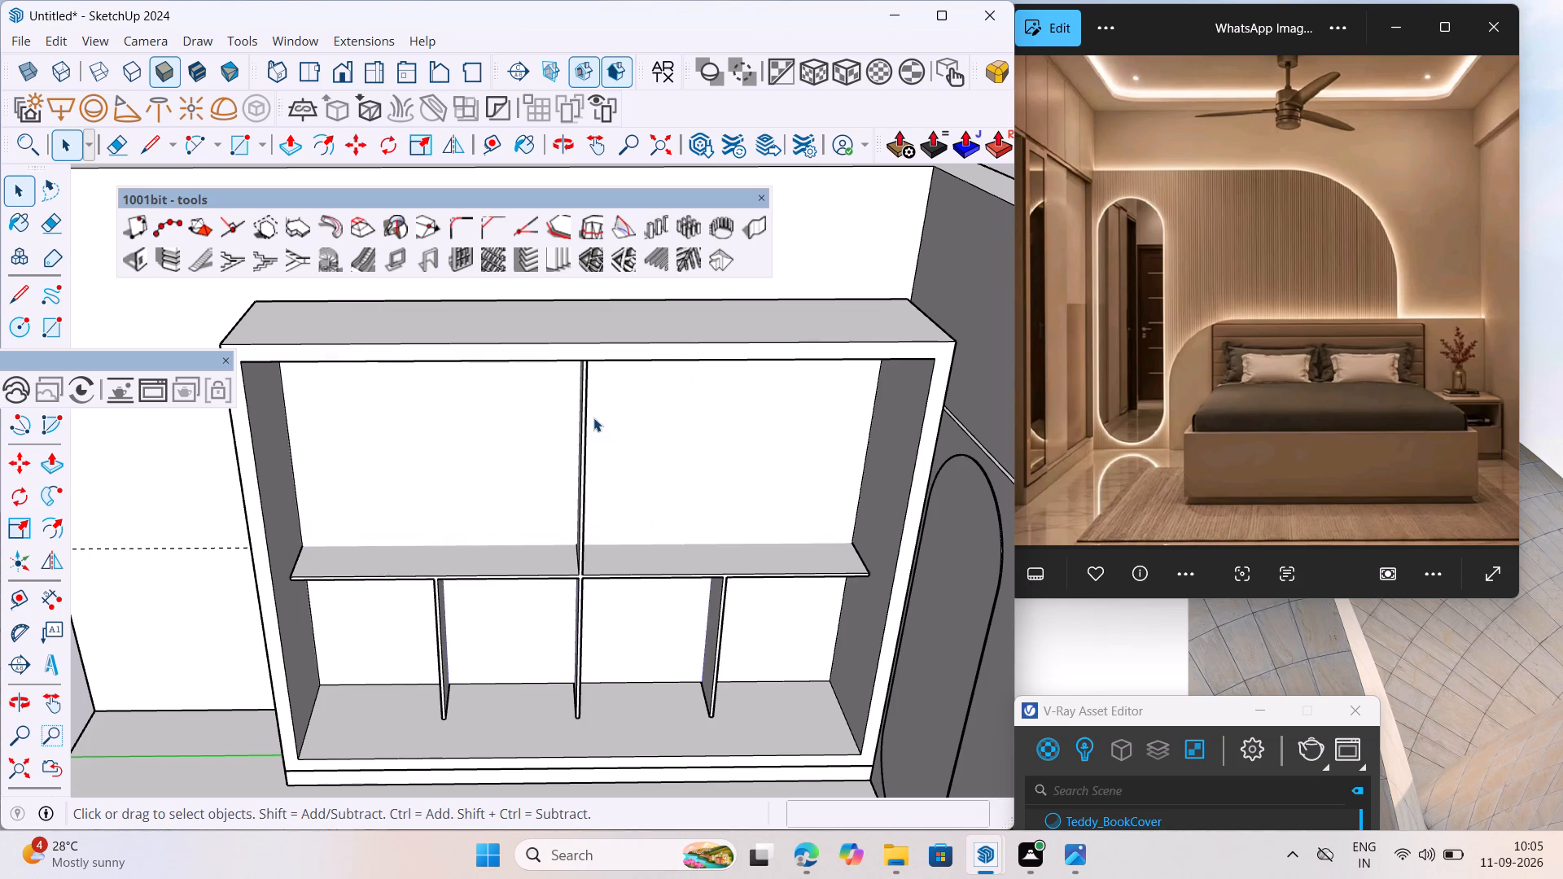
# Examine the new shelf and vertical partitions inside the wardrobe from several angles, comparing their depth with the carcass front.
pyautogui.scroll(-7, 371, 592)
pyautogui.scroll(1, 606, 606)
pyautogui.moveTo(606, 606); pyautogui.dragTo(593, 618, button='middle')
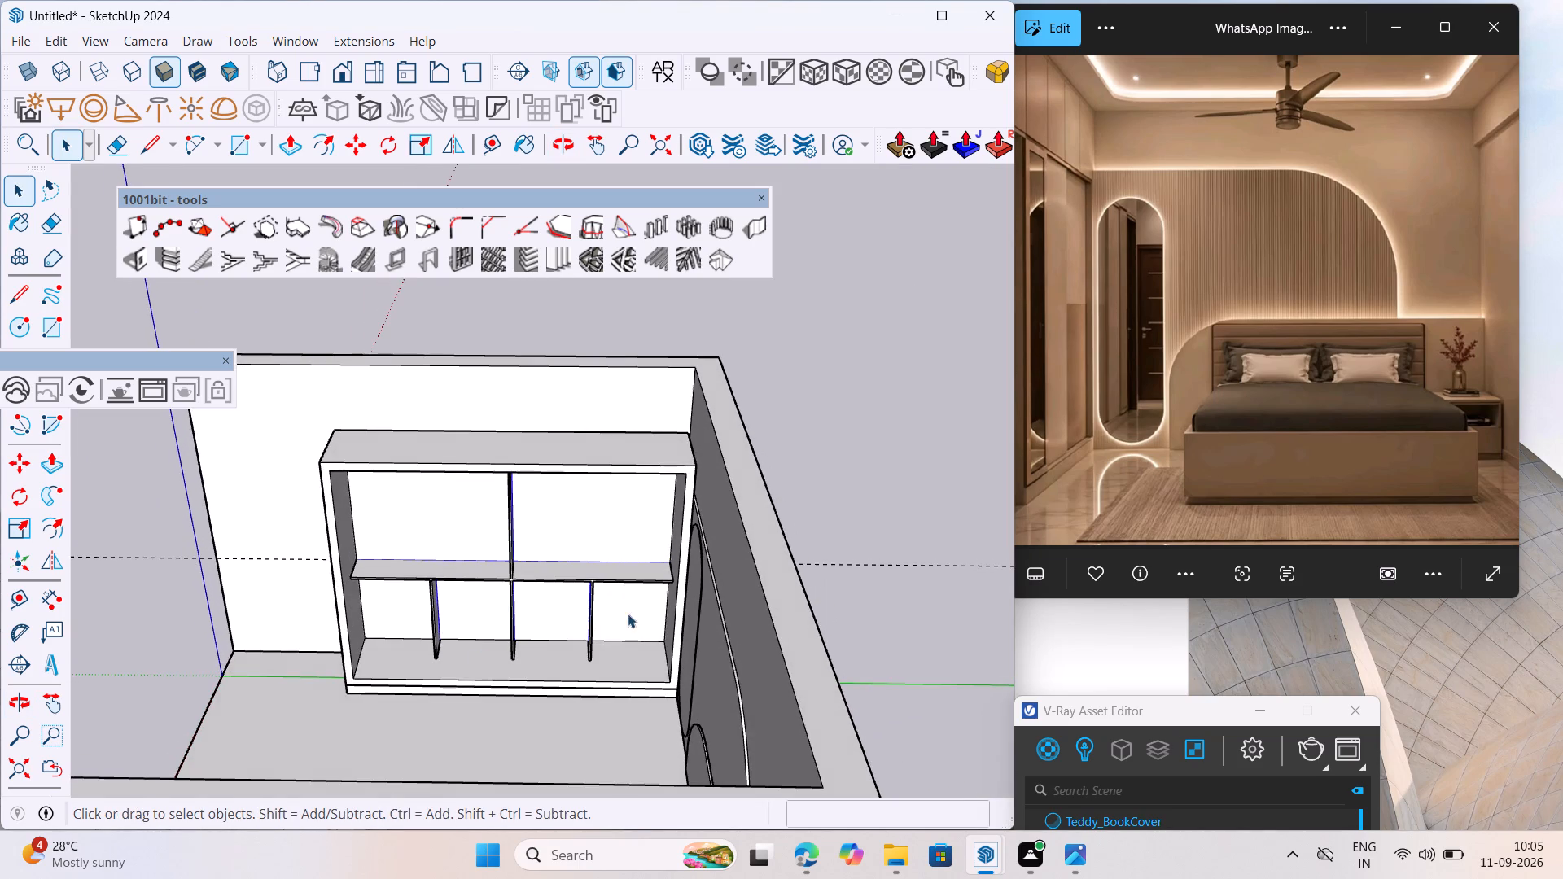
pyautogui.scroll(10, 624, 634)
pyautogui.moveTo(301, 626); pyautogui.dragTo(326, 496, button='middle')
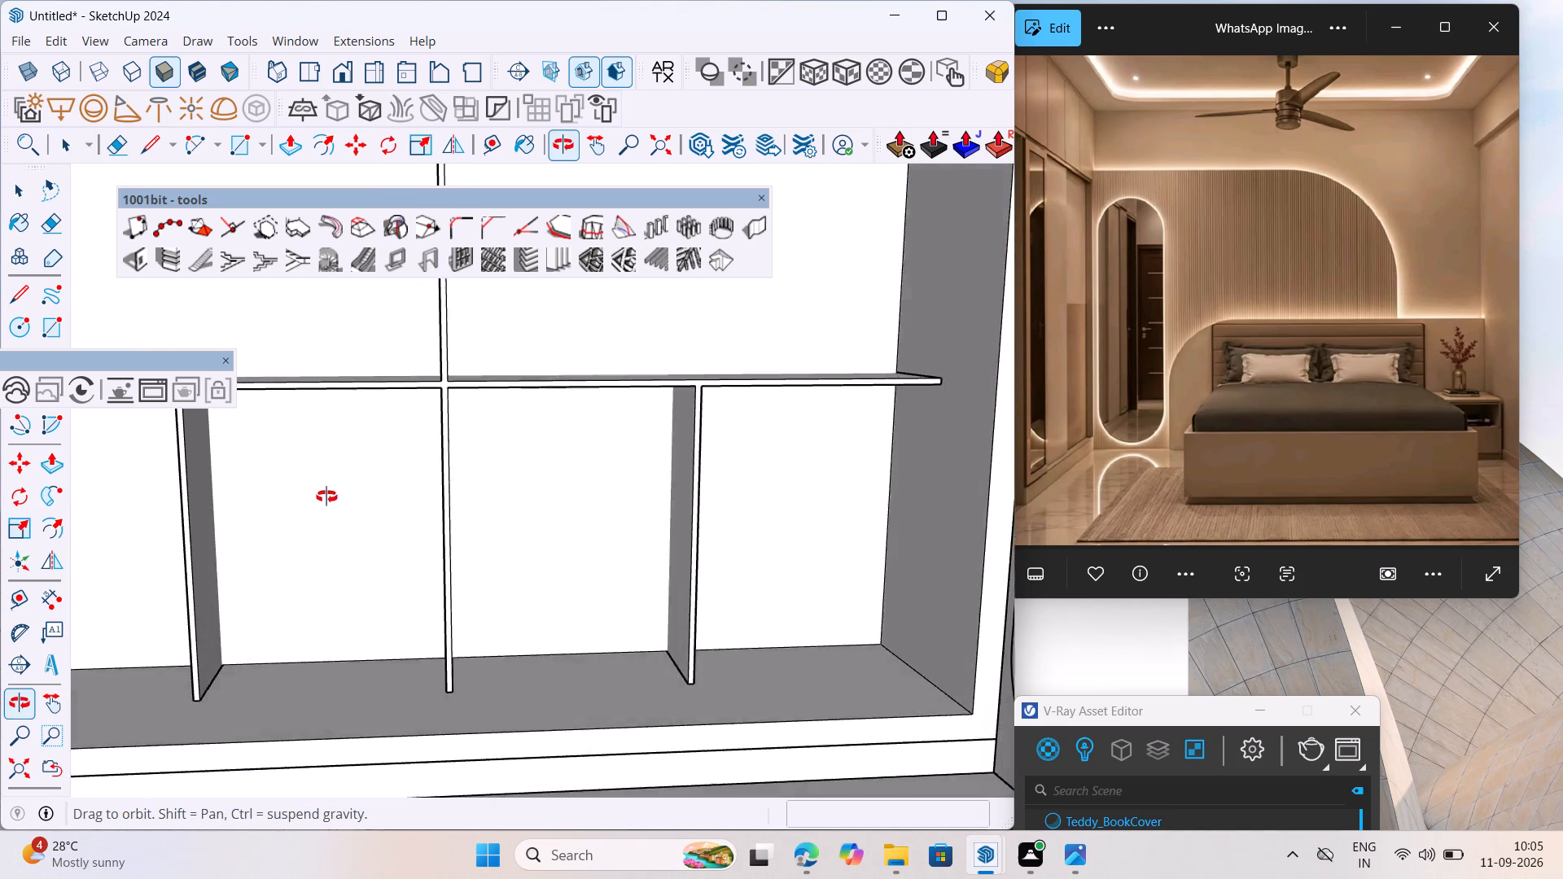
pyautogui.moveTo(326, 496); pyautogui.dragTo(308, 527, button='middle')
pyautogui.moveTo(315, 531); pyautogui.dragTo(346, 539, button='middle')
pyautogui.scroll(-10, 739, 500)
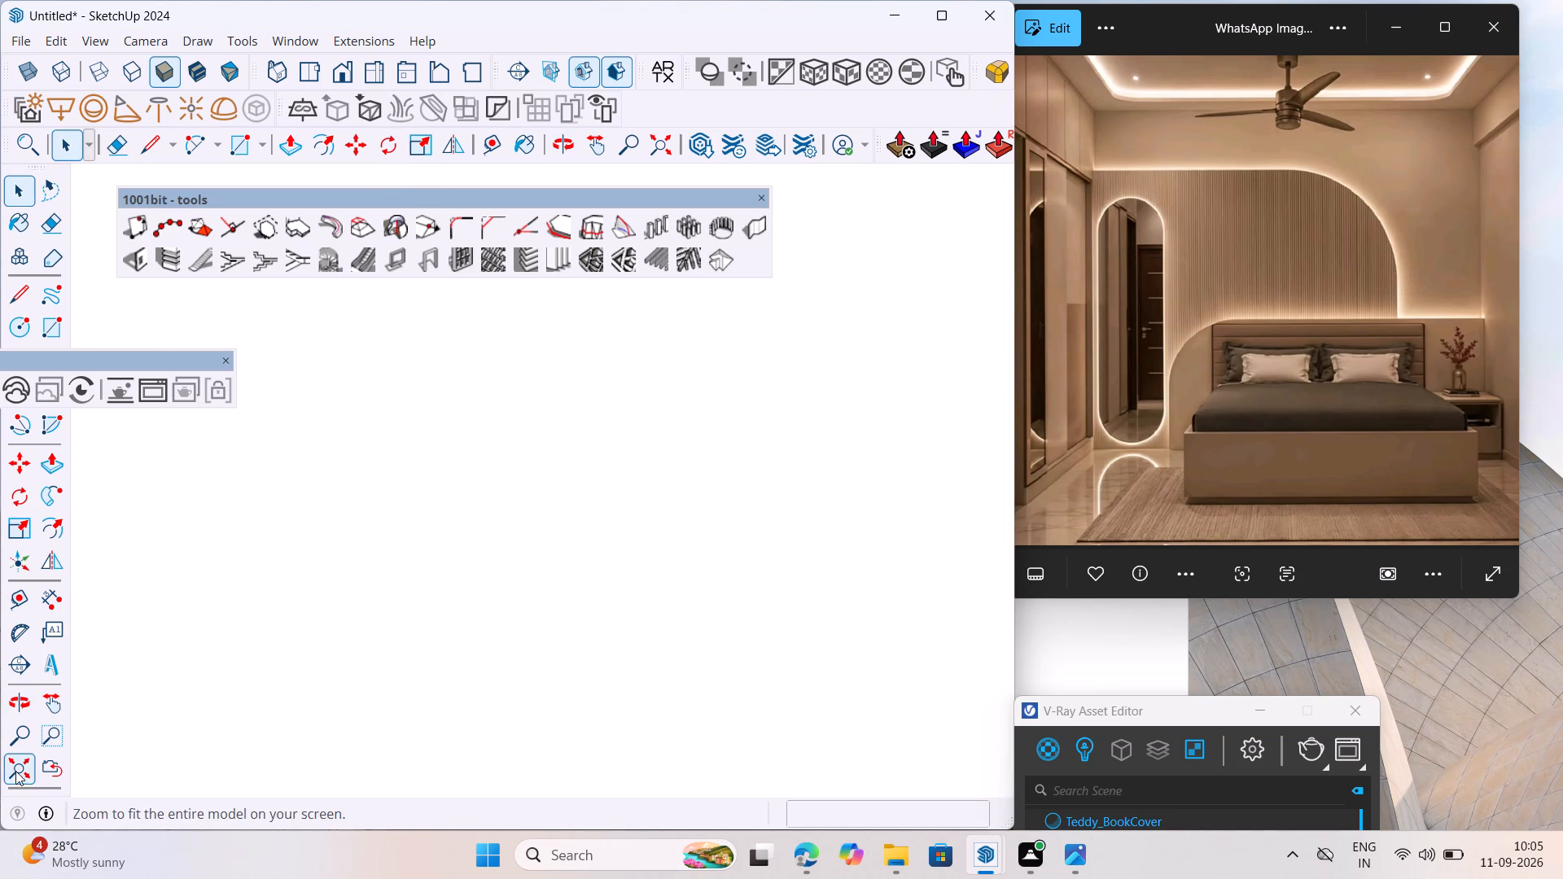
pyautogui.click(20, 769)
pyautogui.moveTo(309, 593); pyautogui.dragTo(820, 617, button='middle')
pyautogui.scroll(-6, 520, 537)
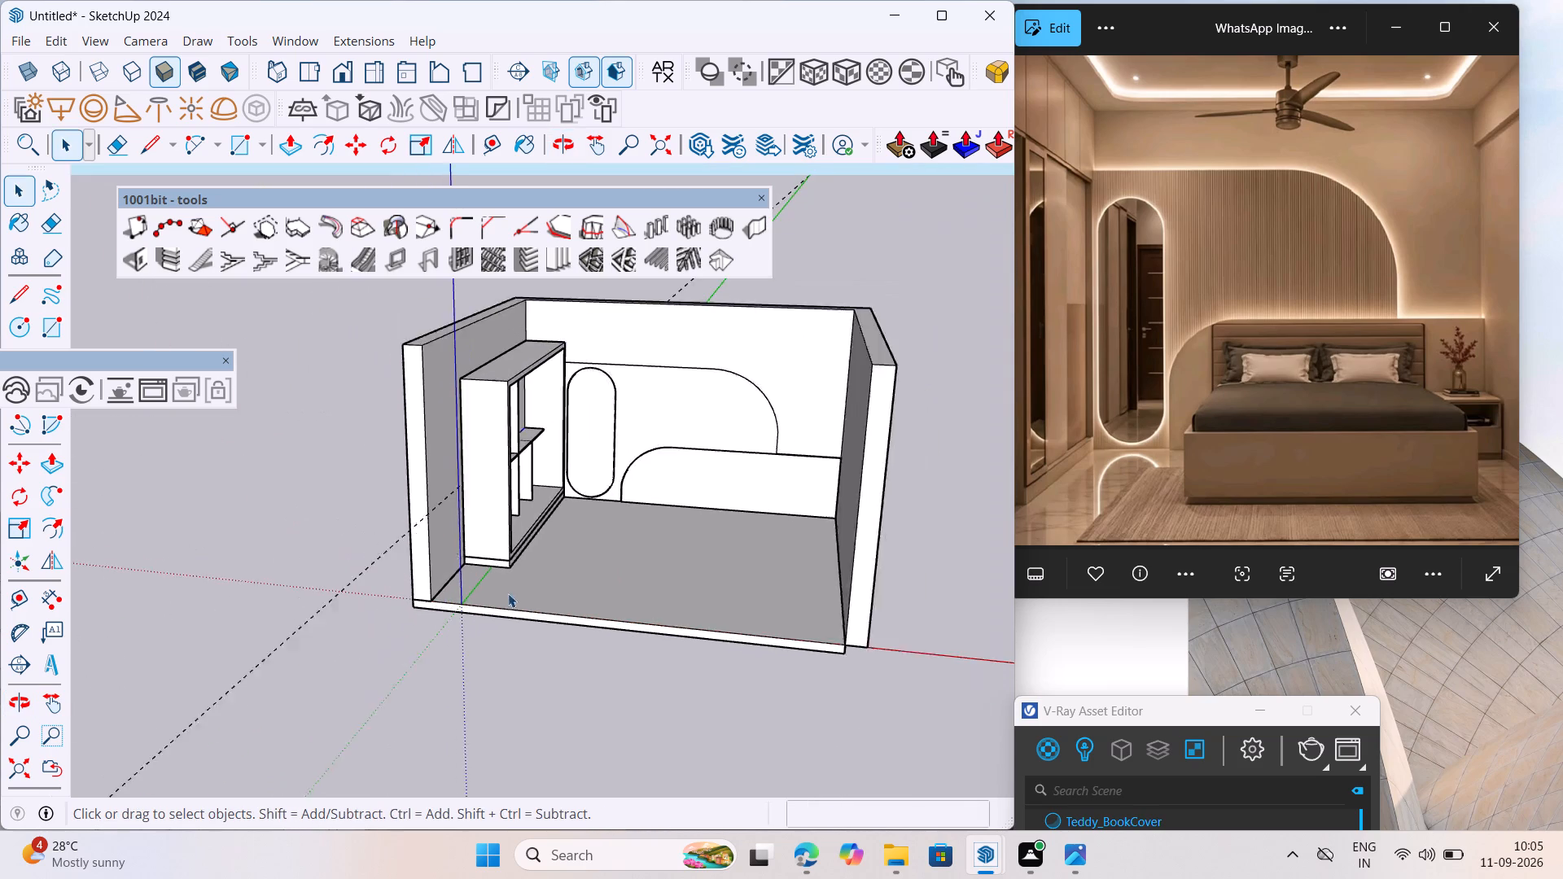
pyautogui.moveTo(510, 571); pyautogui.dragTo(484, 575, button='middle')
pyautogui.scroll(6, 480, 549)
pyautogui.scroll(5, 469, 471)
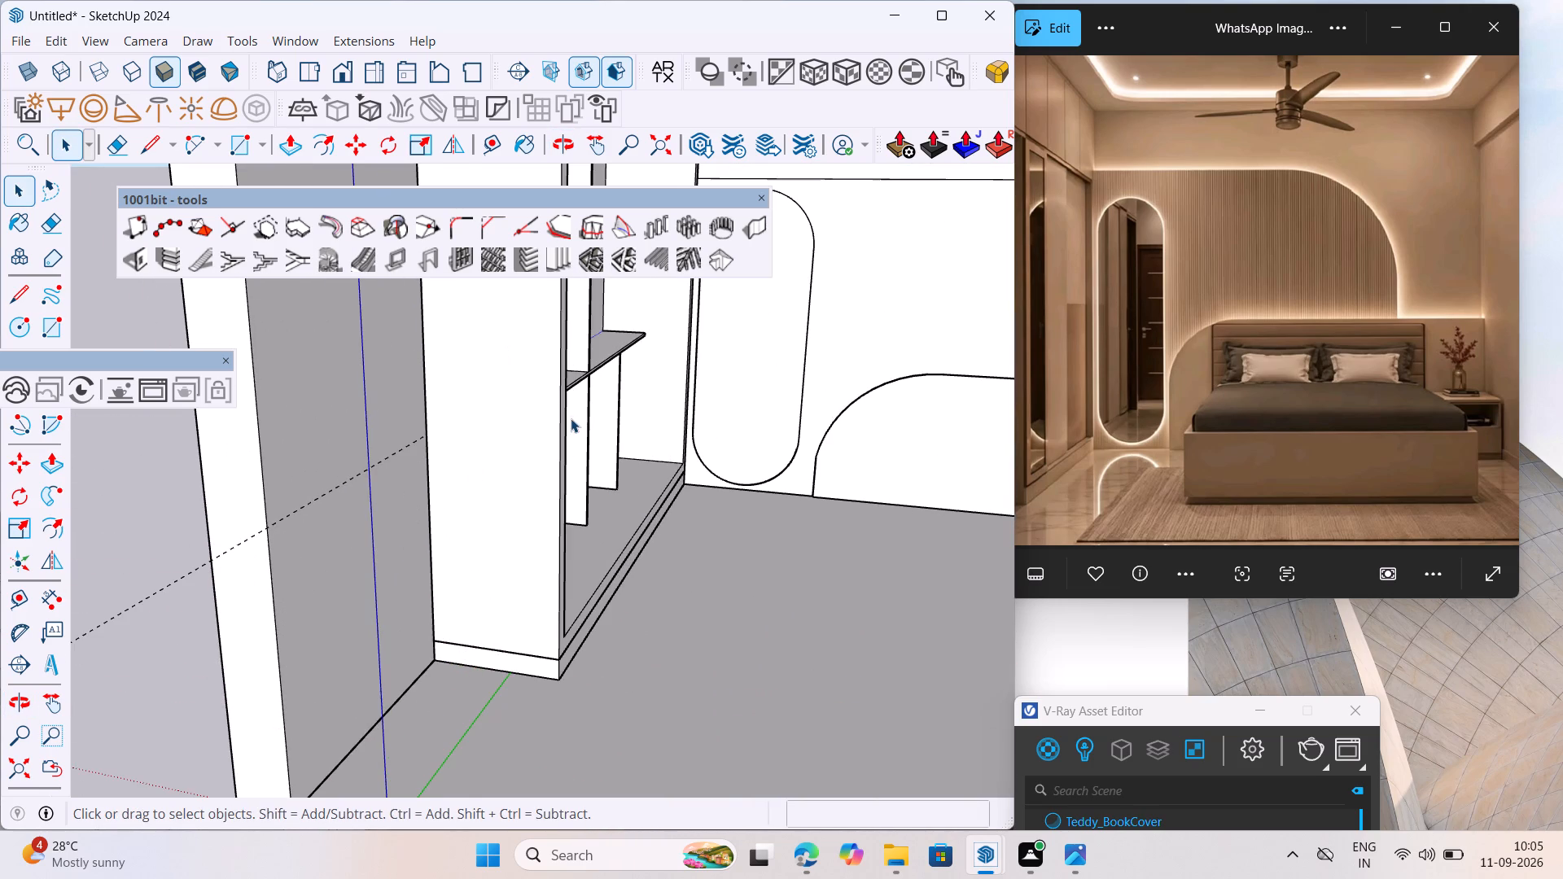
pyautogui.scroll(-5, 584, 527)
pyautogui.moveTo(589, 517); pyautogui.dragTo(323, 536, button='middle')
pyautogui.scroll(-3, 463, 600)
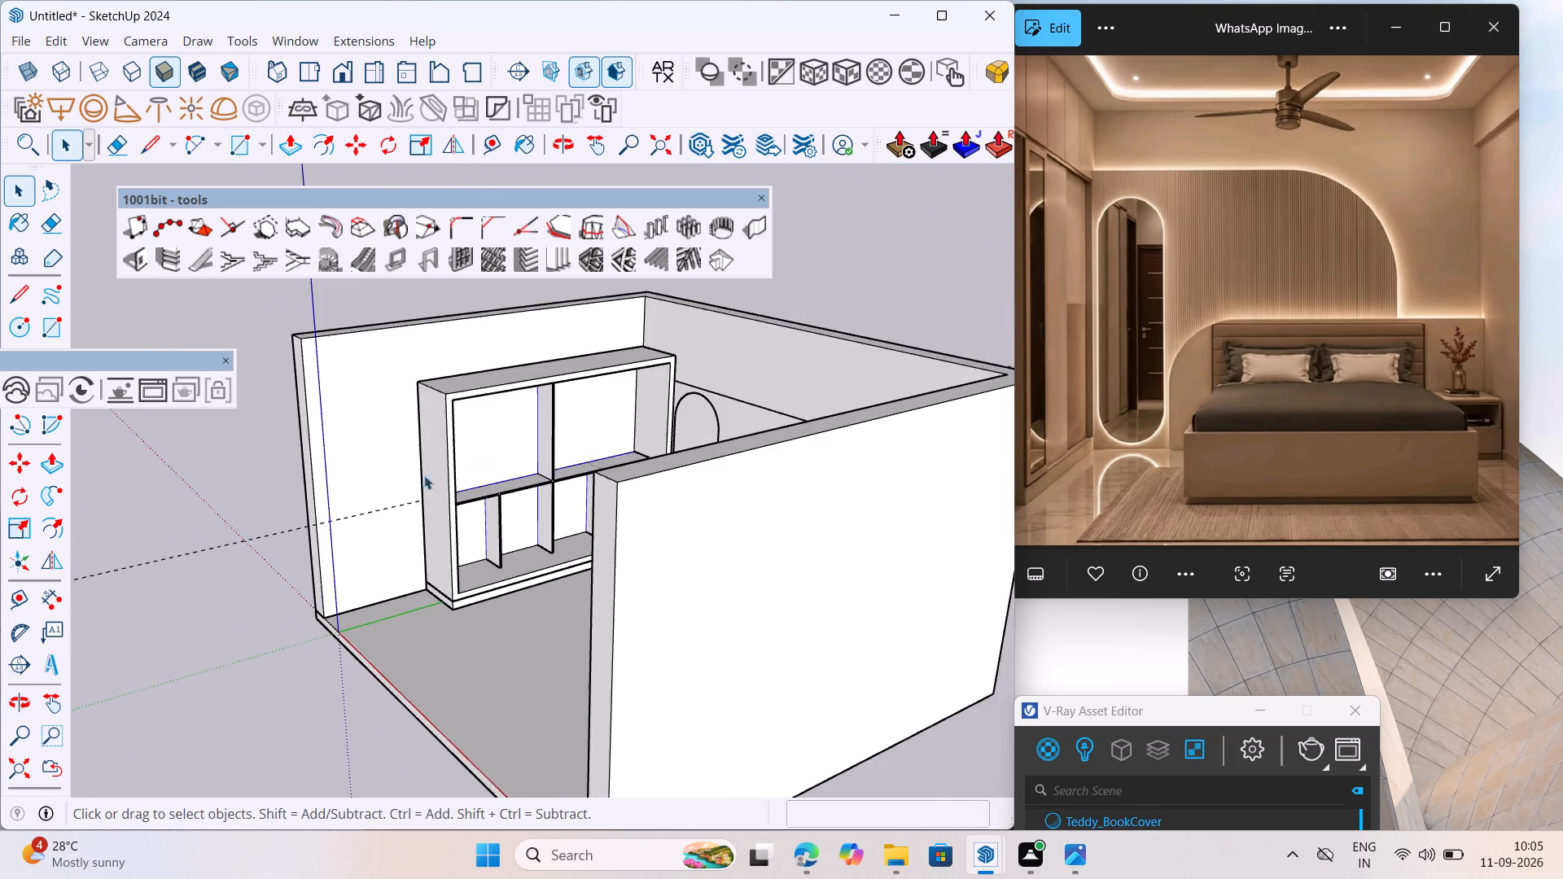
# Move the shelf-and-partition grid forward, off the back panel, so its front edges sit at the wardrobe's front opening.
pyautogui.scroll(13, 426, 473)
pyautogui.click(588, 520)
pyautogui.scroll(4, 586, 517)
pyautogui.scroll(-4, 606, 473)
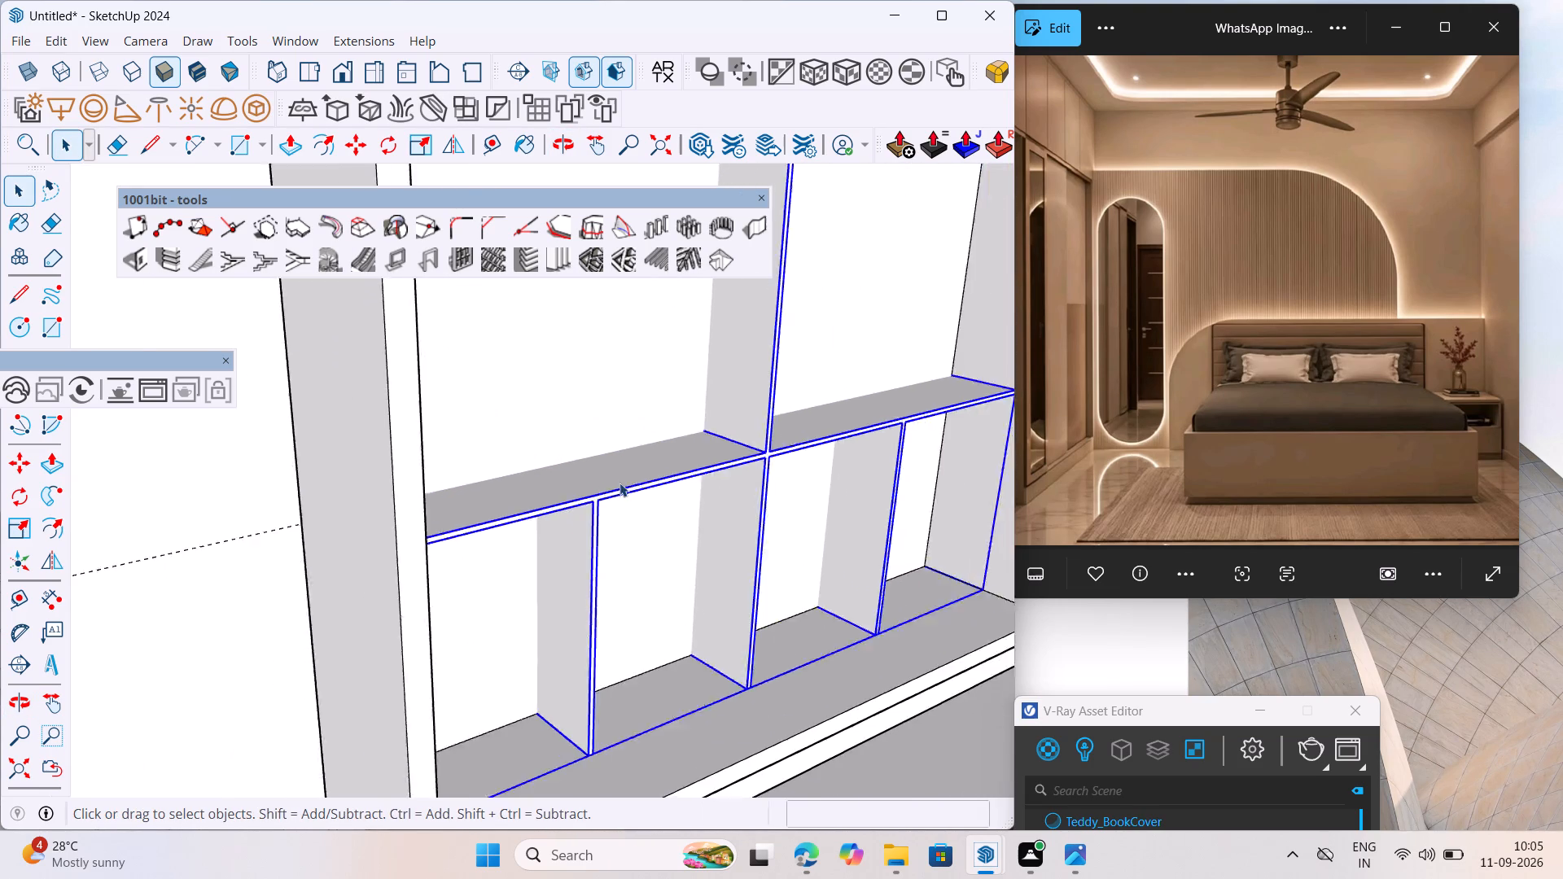
pyautogui.scroll(-6, 620, 483)
pyautogui.scroll(5, 587, 619)
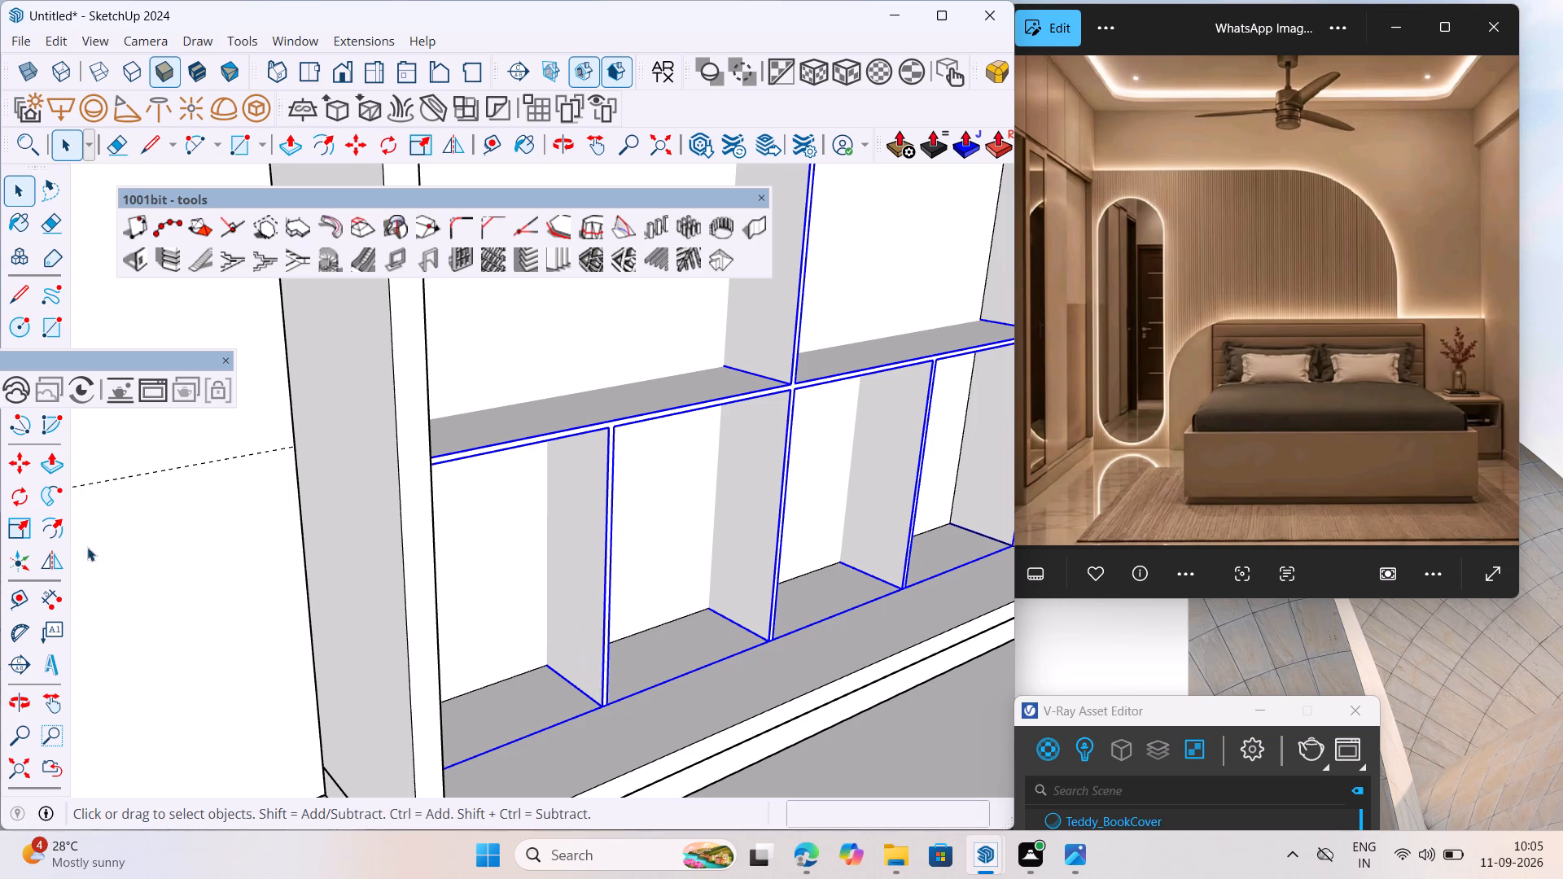
pyautogui.click(22, 472)
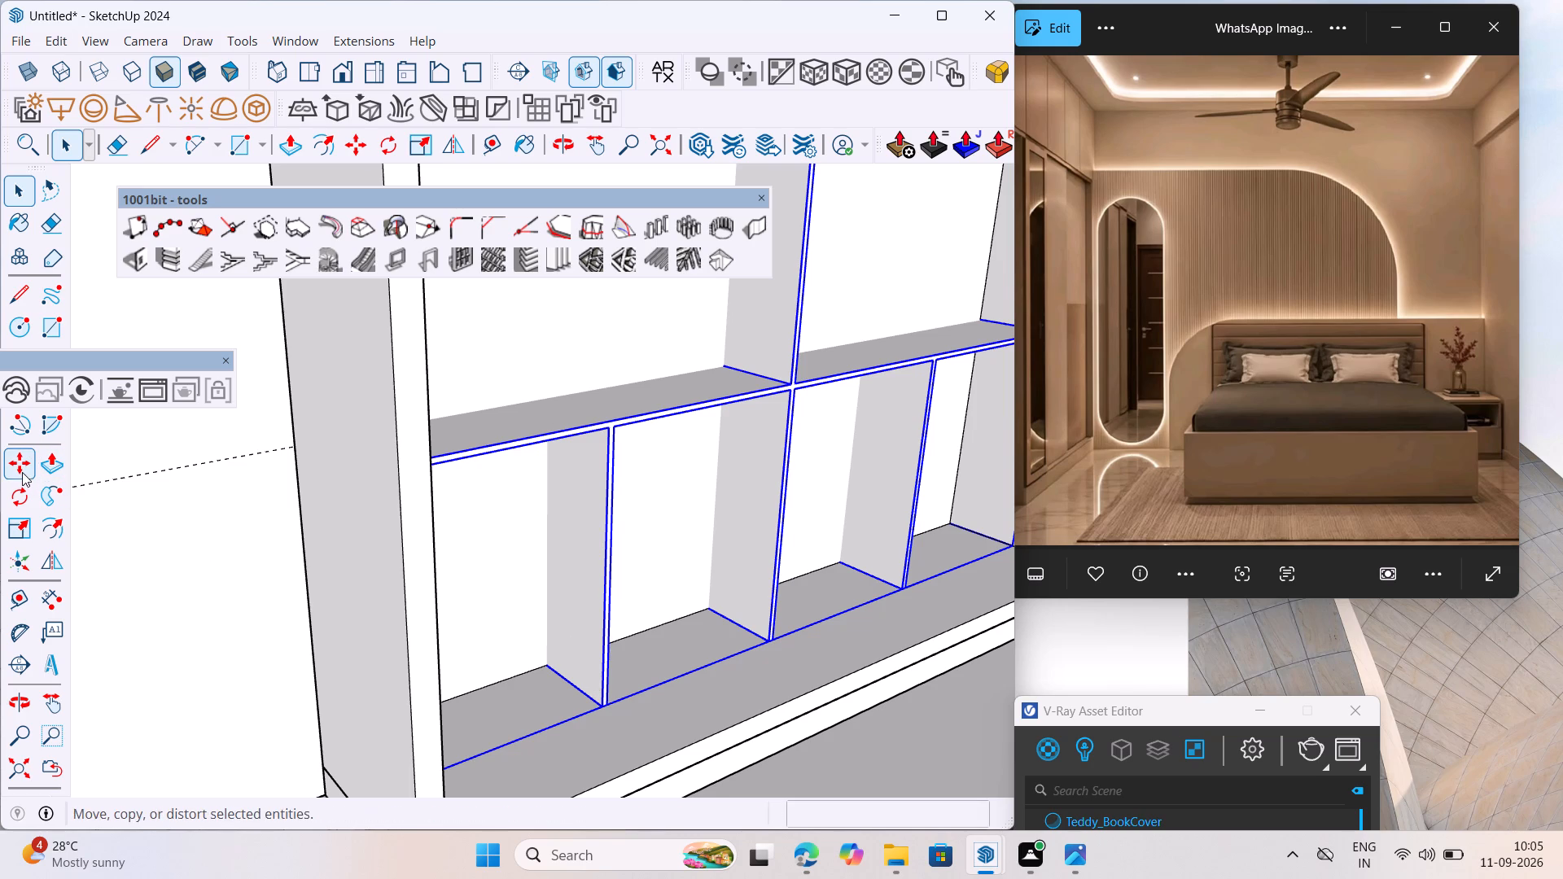
pyautogui.click(602, 712)
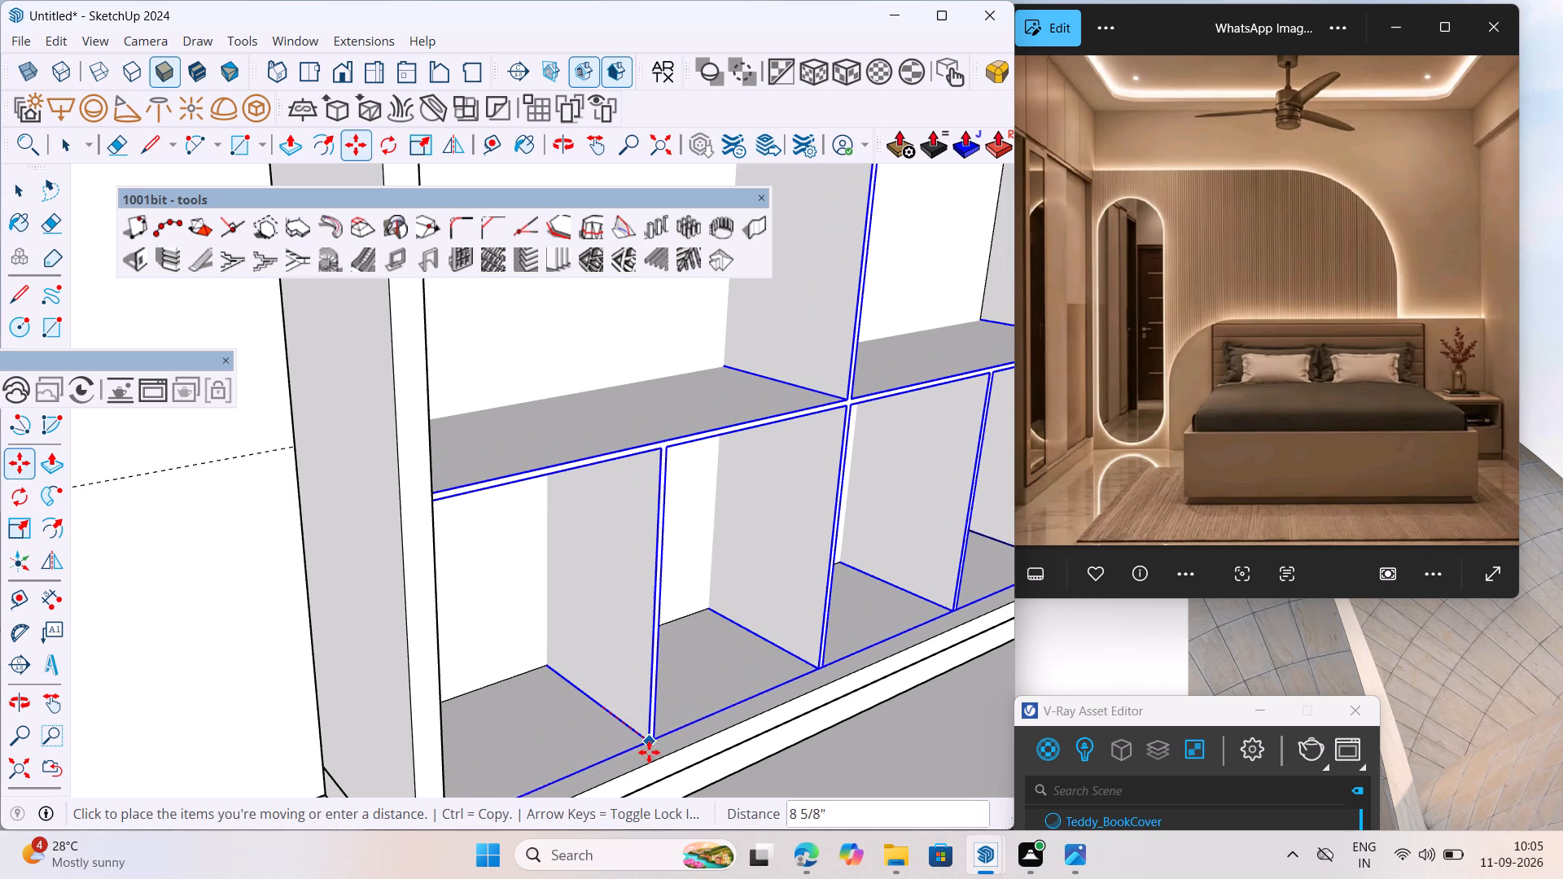
pyautogui.click(662, 763)
pyautogui.scroll(-6, 597, 664)
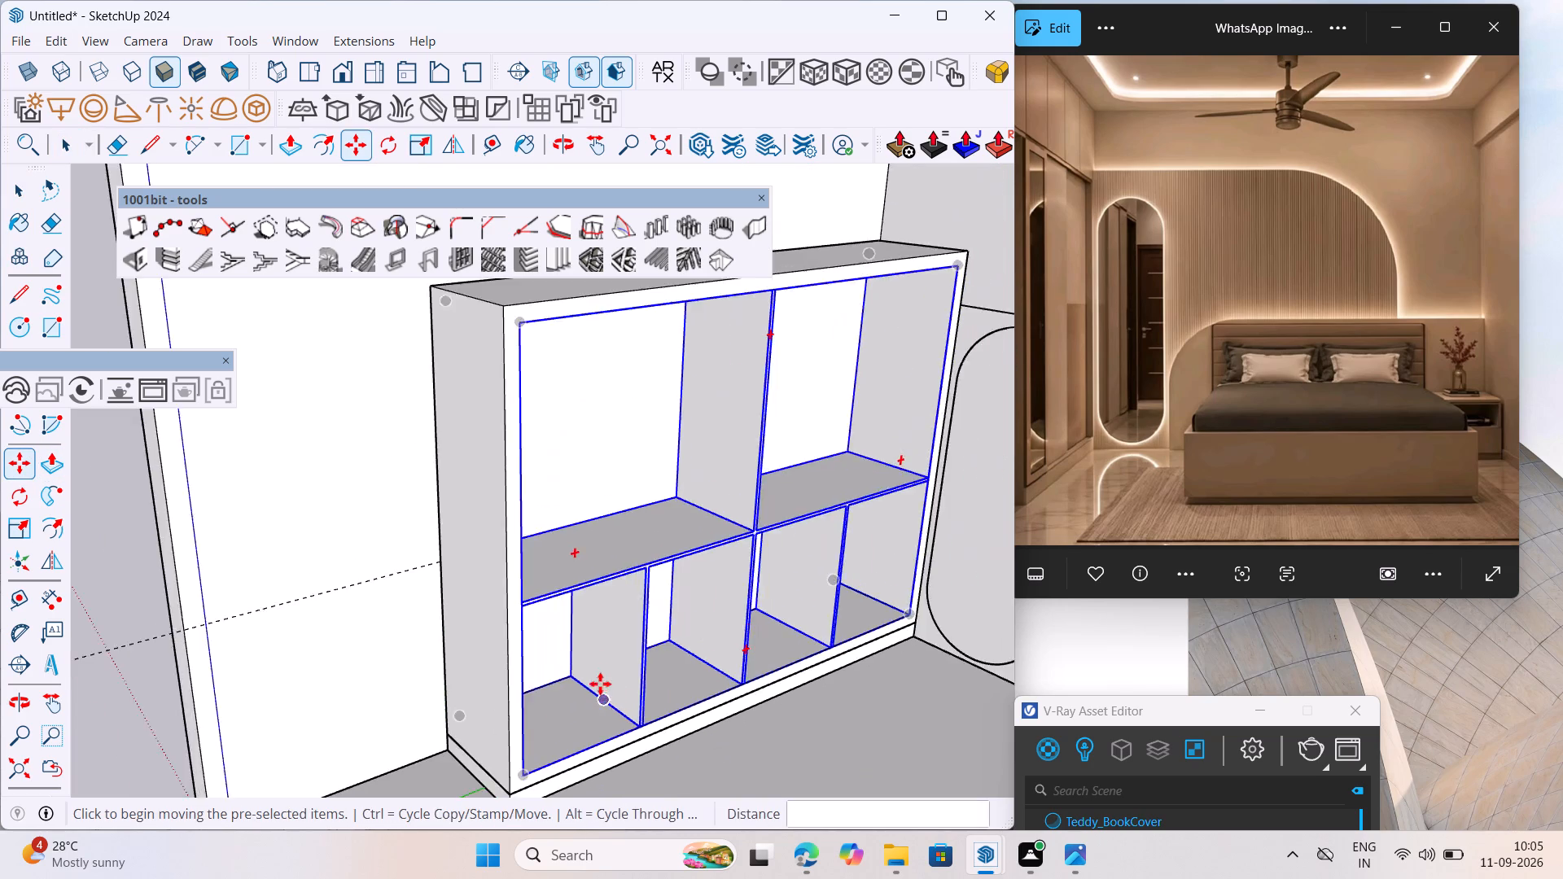
# Examine the repositioned shelf-and-partition grid in the wardrobe from several distances and angles, checking its front edges.
pyautogui.scroll(-7, 600, 684)
pyautogui.moveTo(624, 675); pyautogui.dragTo(592, 665, button='middle')
pyautogui.press('space')
pyautogui.scroll(-7, 539, 562)
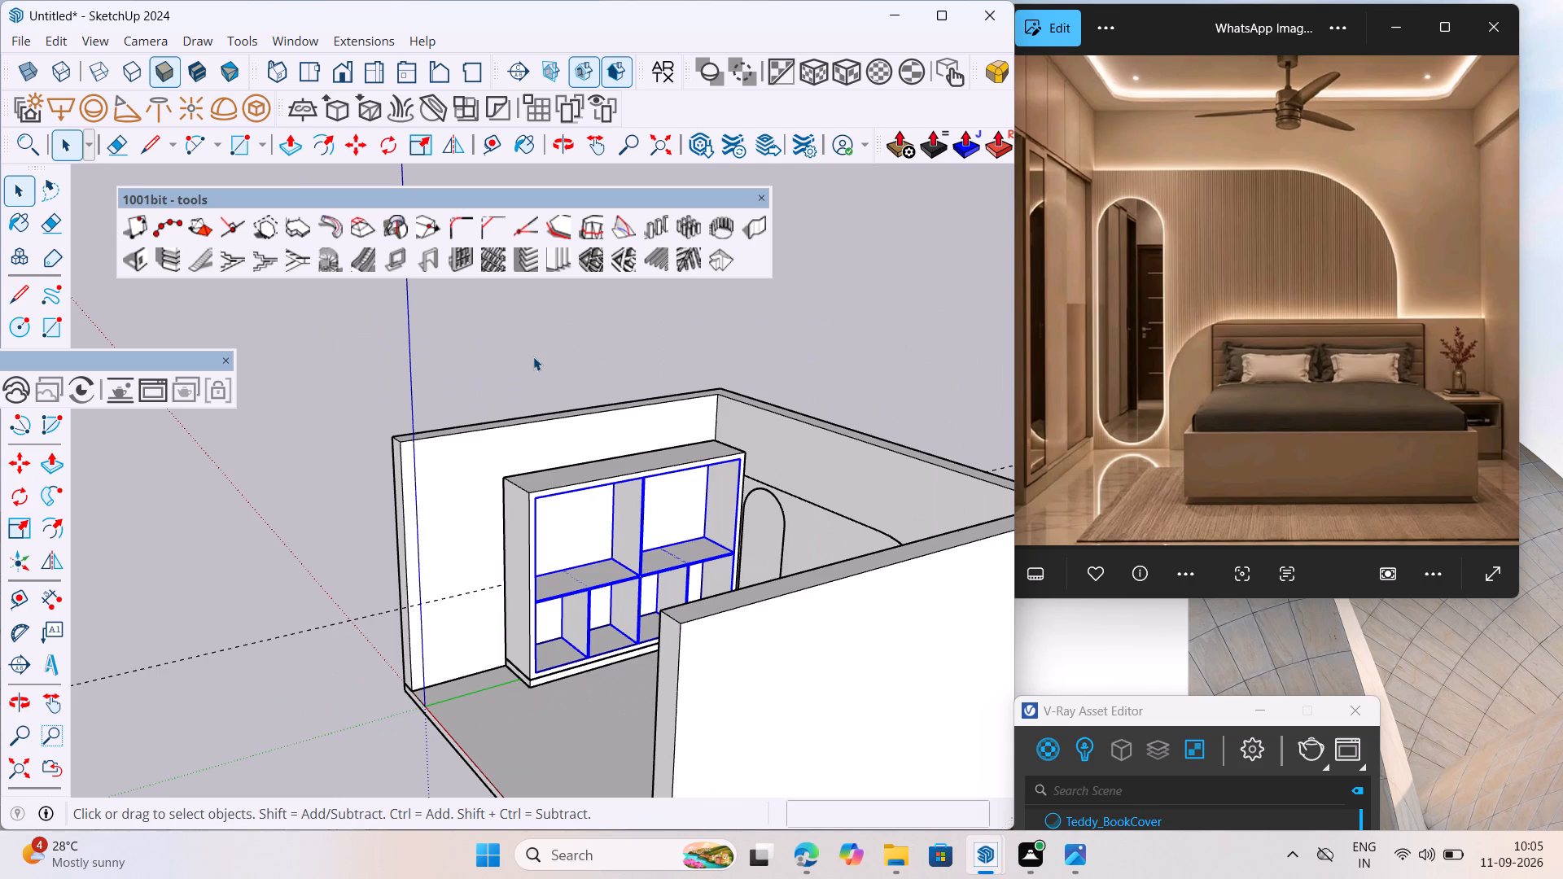
pyautogui.click(533, 356)
pyautogui.scroll(7, 593, 597)
pyautogui.moveTo(672, 585); pyautogui.dragTo(615, 634, button='middle')
pyautogui.scroll(4, 641, 705)
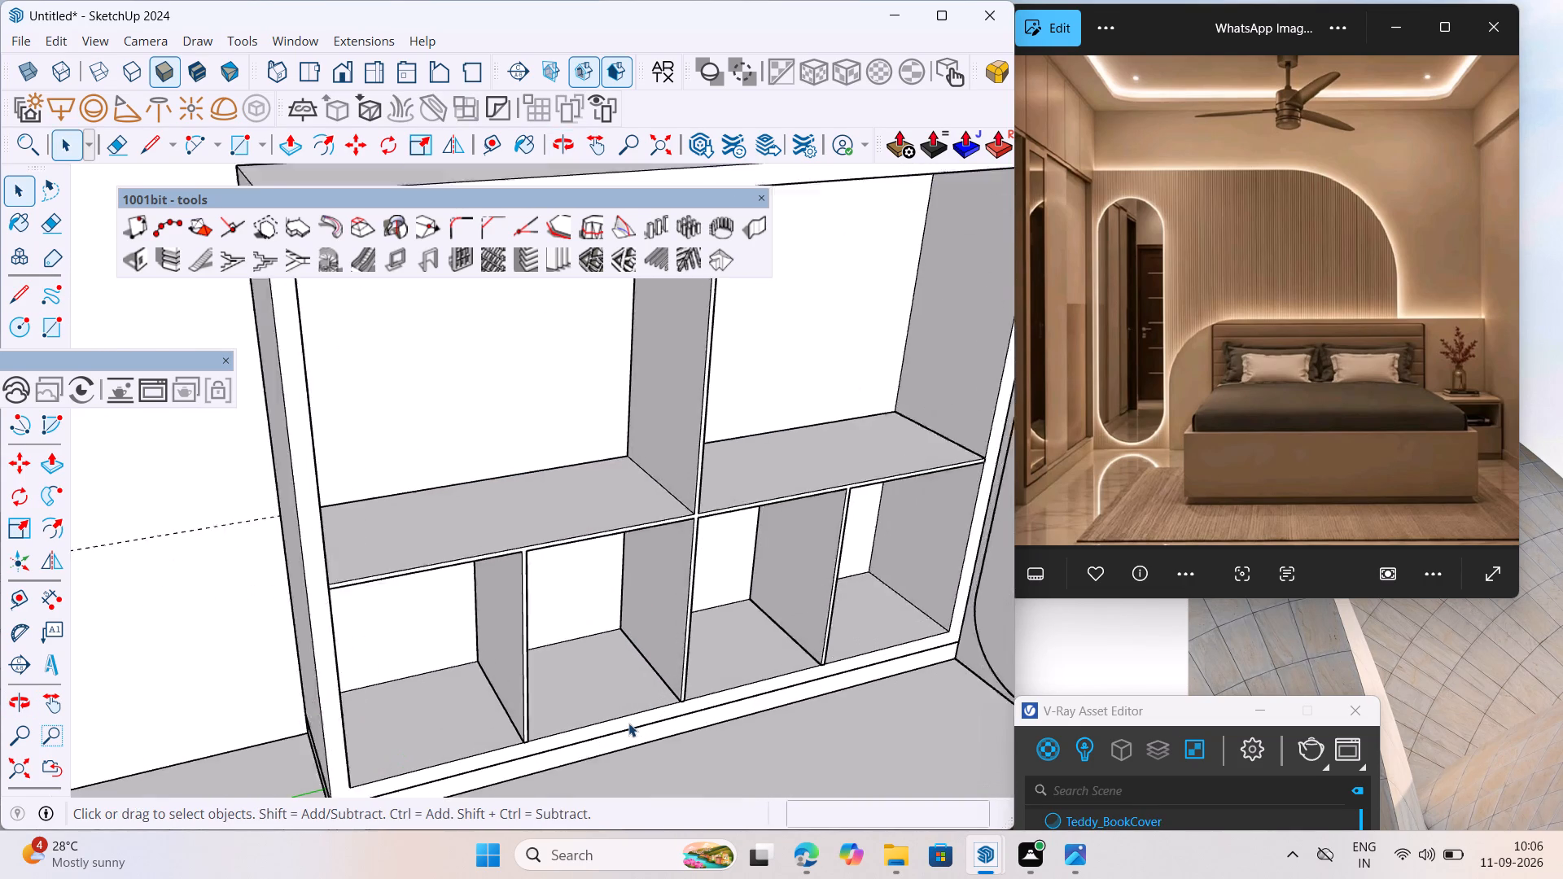
pyautogui.scroll(2, 628, 723)
pyautogui.scroll(13, 1044, 496)
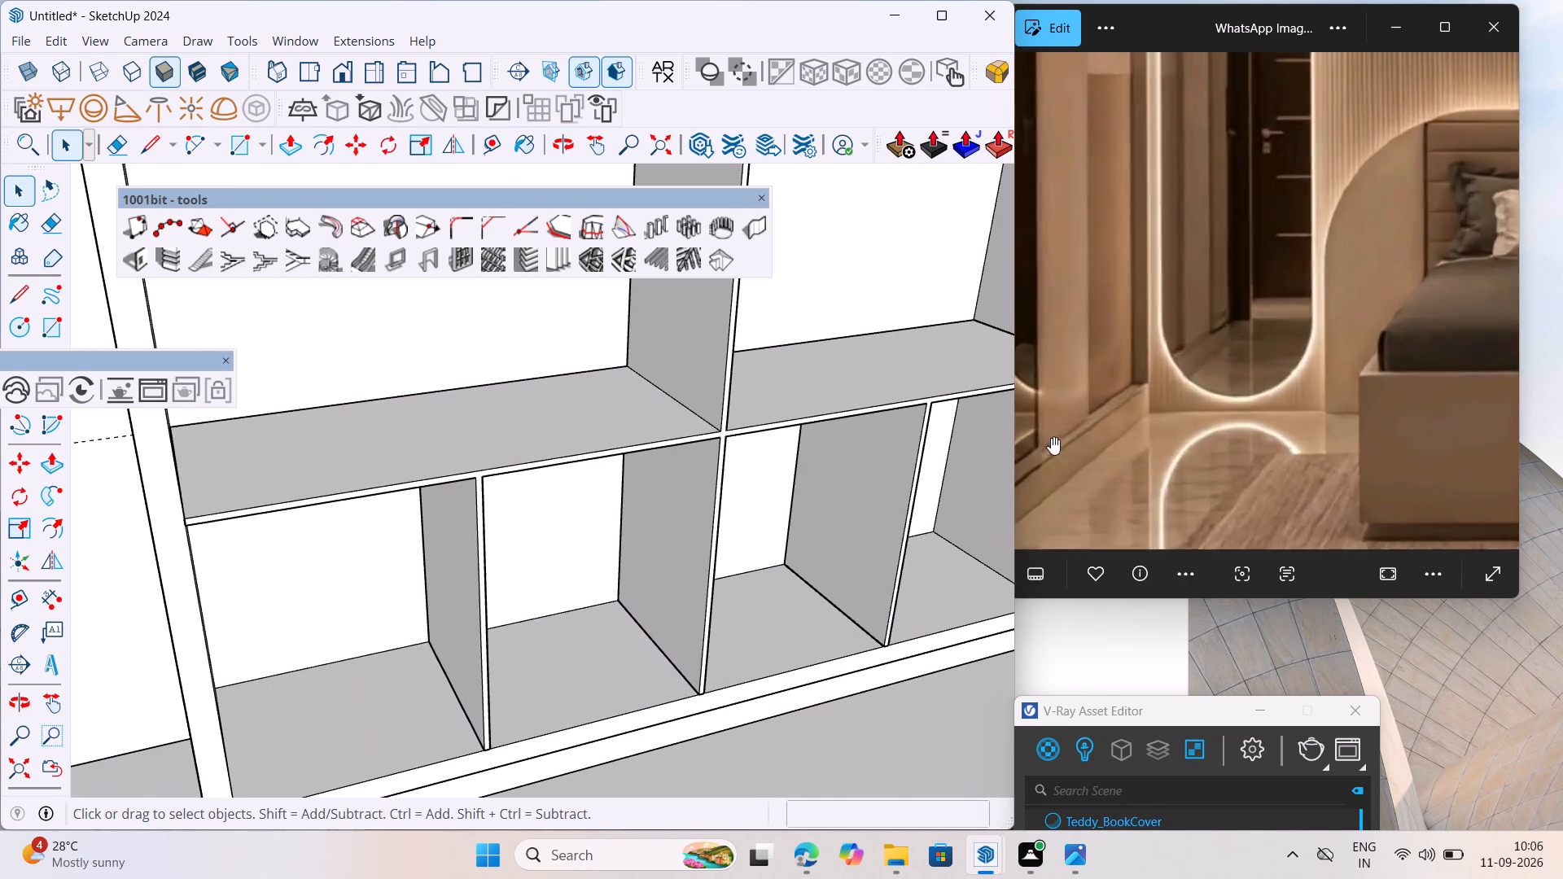
pyautogui.scroll(-5, 510, 554)
pyautogui.moveTo(546, 578); pyautogui.dragTo(497, 582, button='middle')
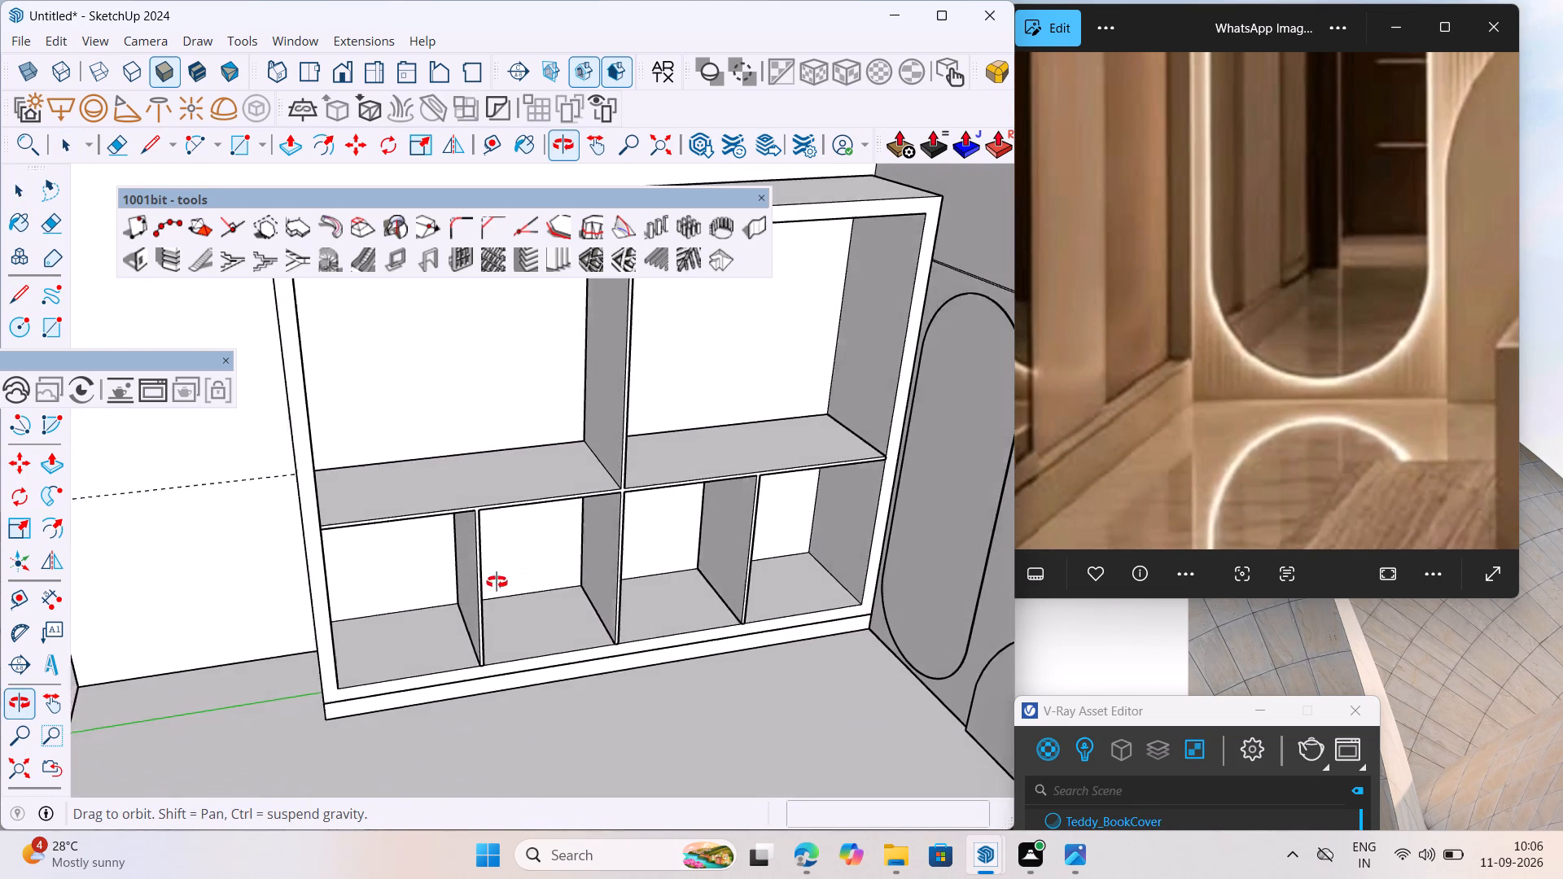
pyautogui.moveTo(497, 582); pyautogui.dragTo(432, 575, button='middle')
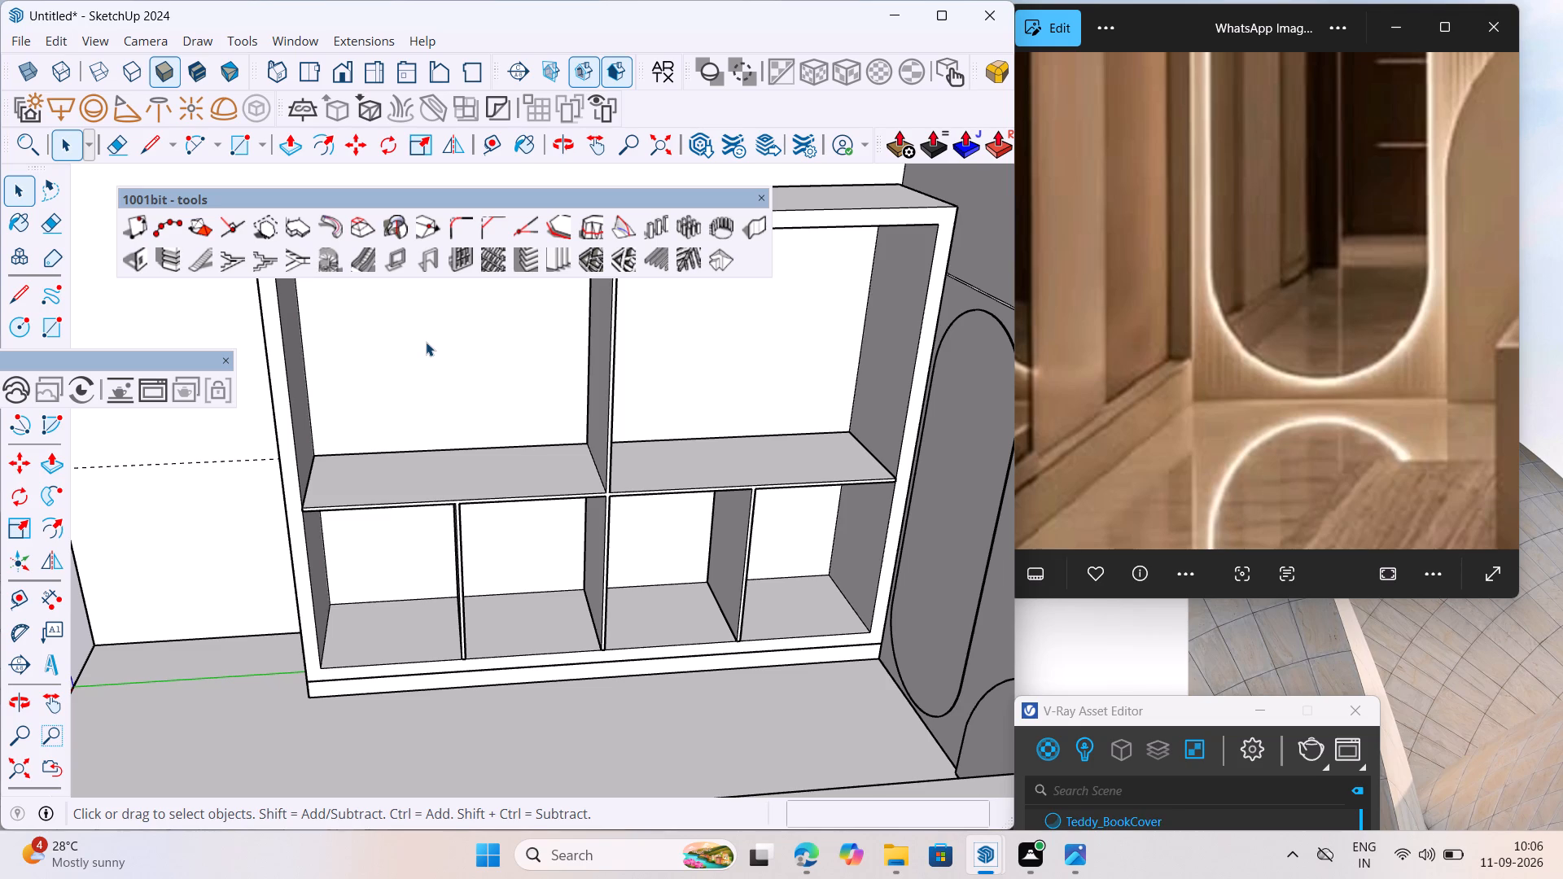
pyautogui.scroll(3, 453, 567)
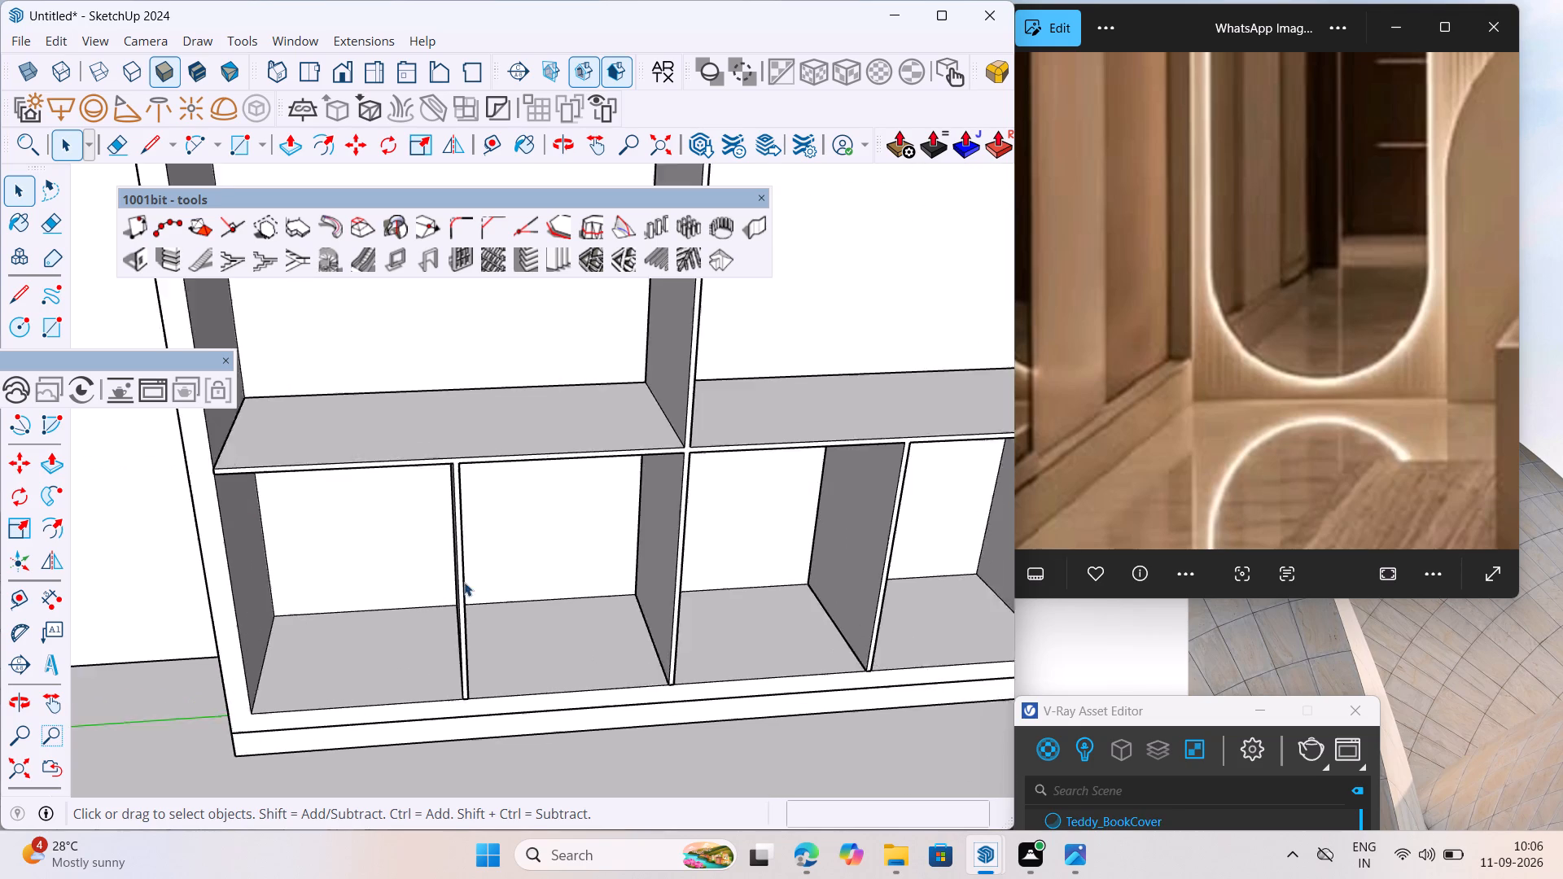
pyautogui.scroll(3, 464, 582)
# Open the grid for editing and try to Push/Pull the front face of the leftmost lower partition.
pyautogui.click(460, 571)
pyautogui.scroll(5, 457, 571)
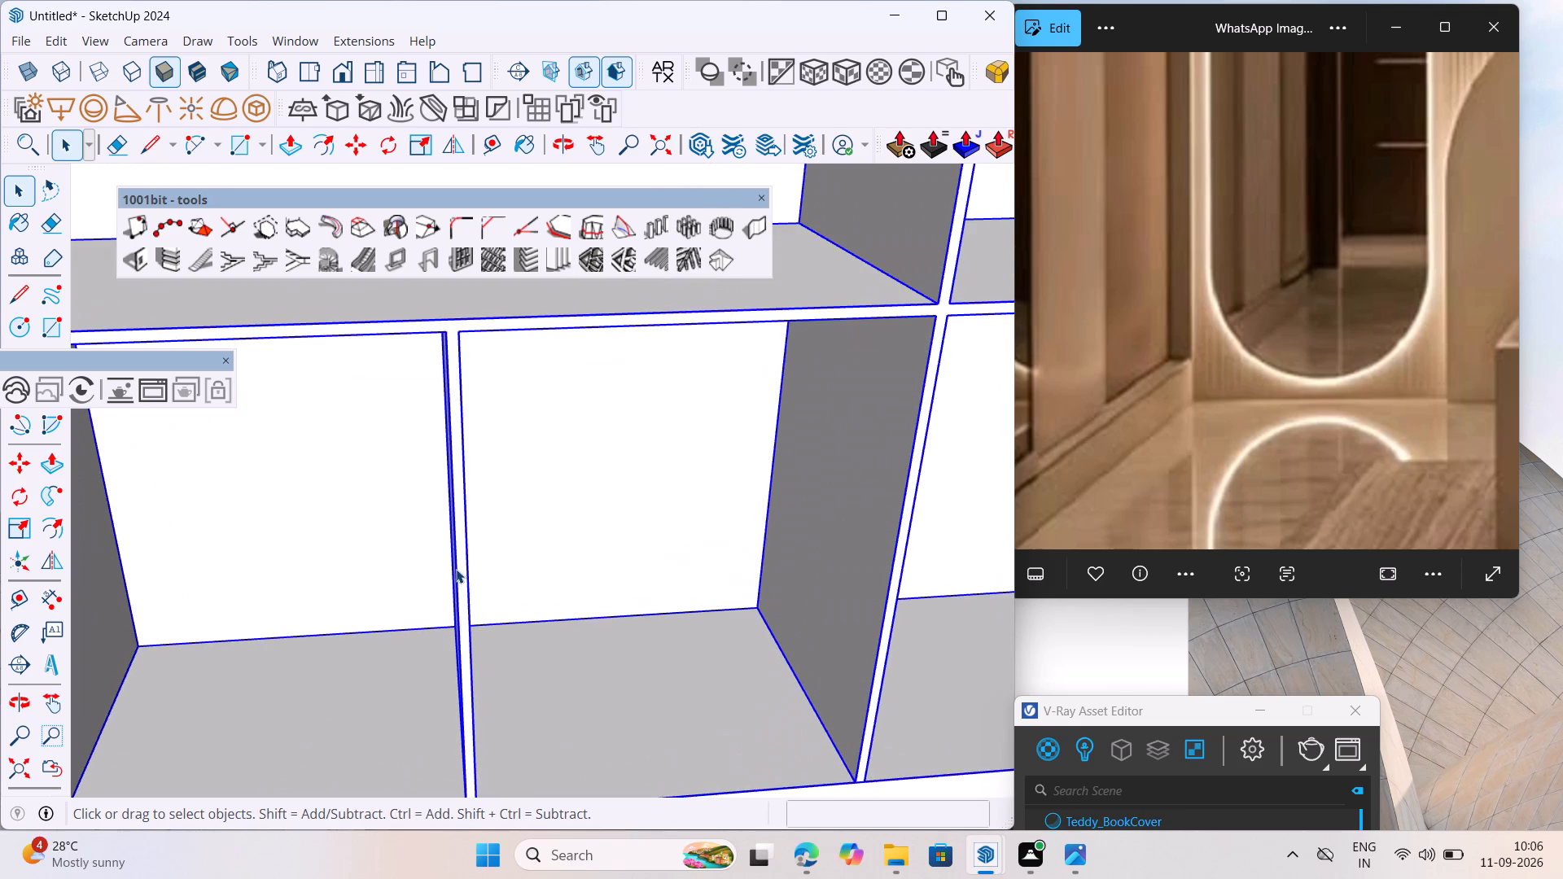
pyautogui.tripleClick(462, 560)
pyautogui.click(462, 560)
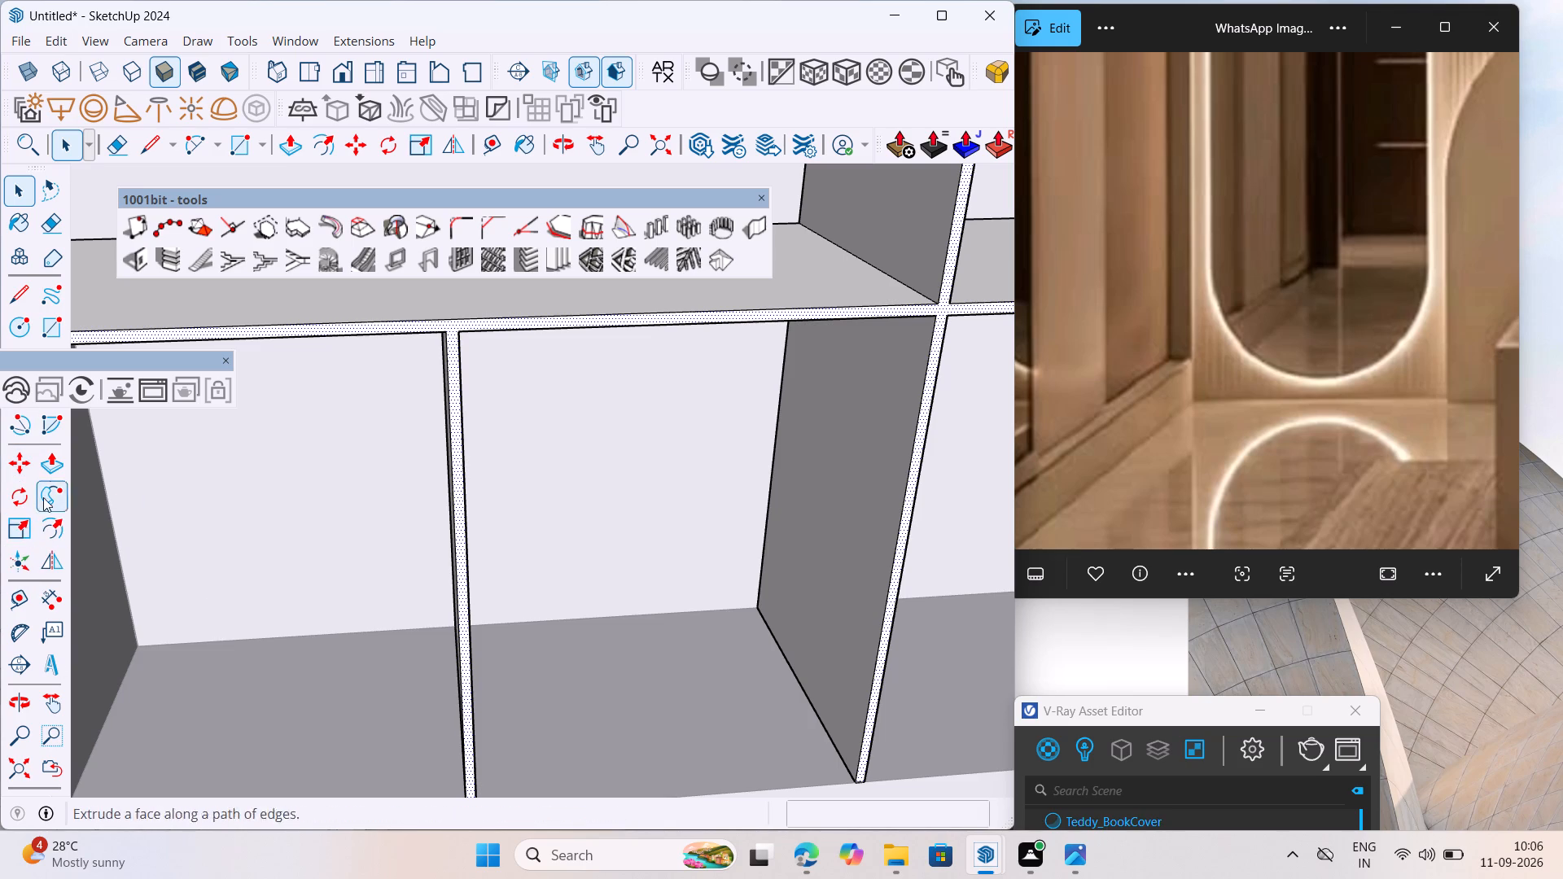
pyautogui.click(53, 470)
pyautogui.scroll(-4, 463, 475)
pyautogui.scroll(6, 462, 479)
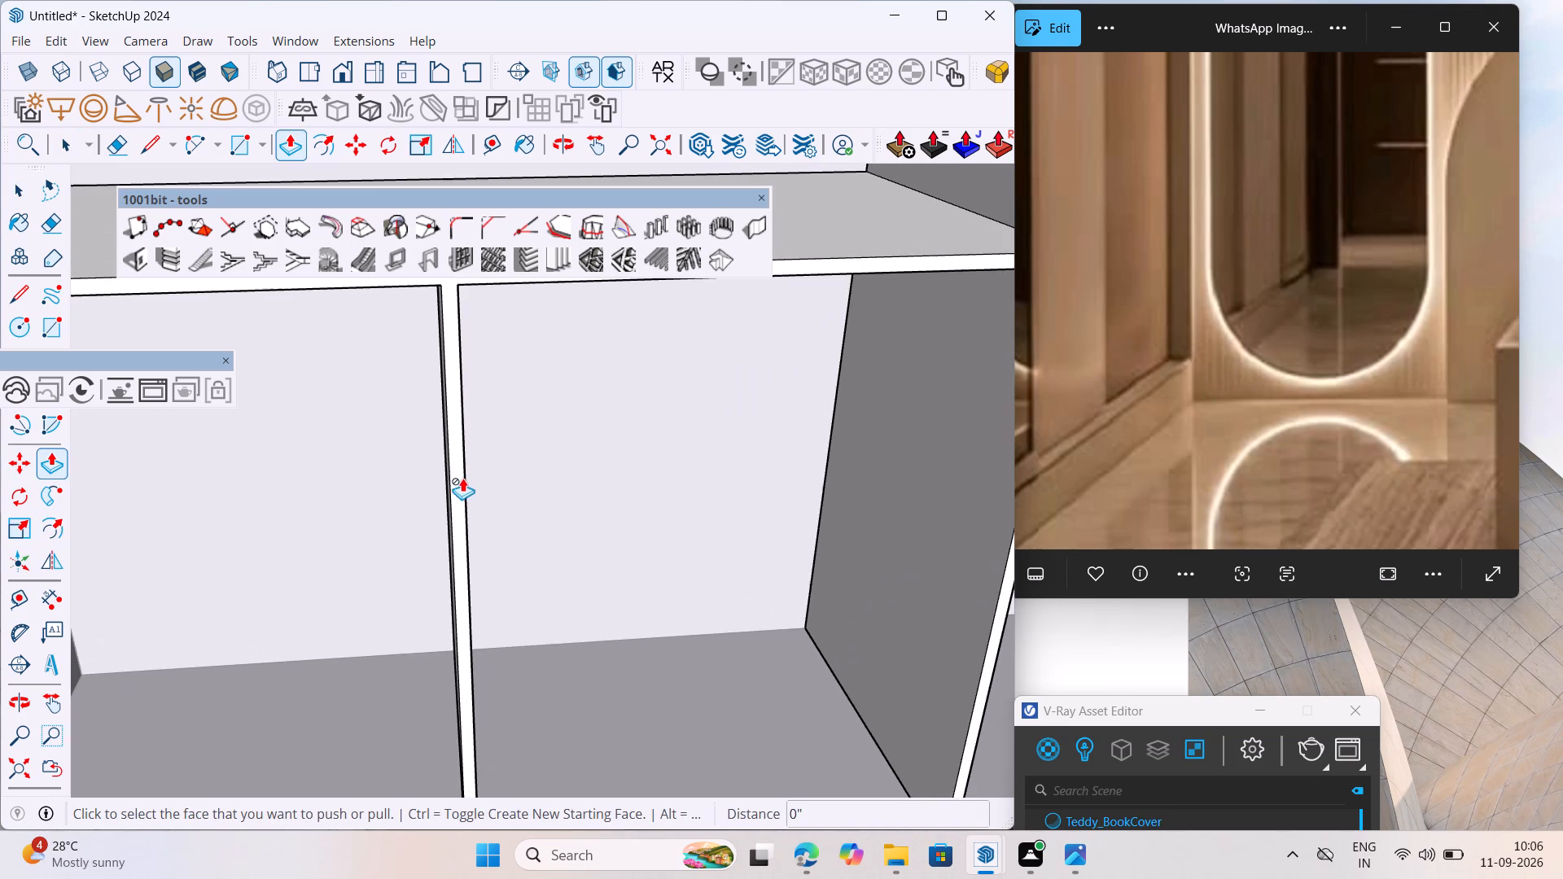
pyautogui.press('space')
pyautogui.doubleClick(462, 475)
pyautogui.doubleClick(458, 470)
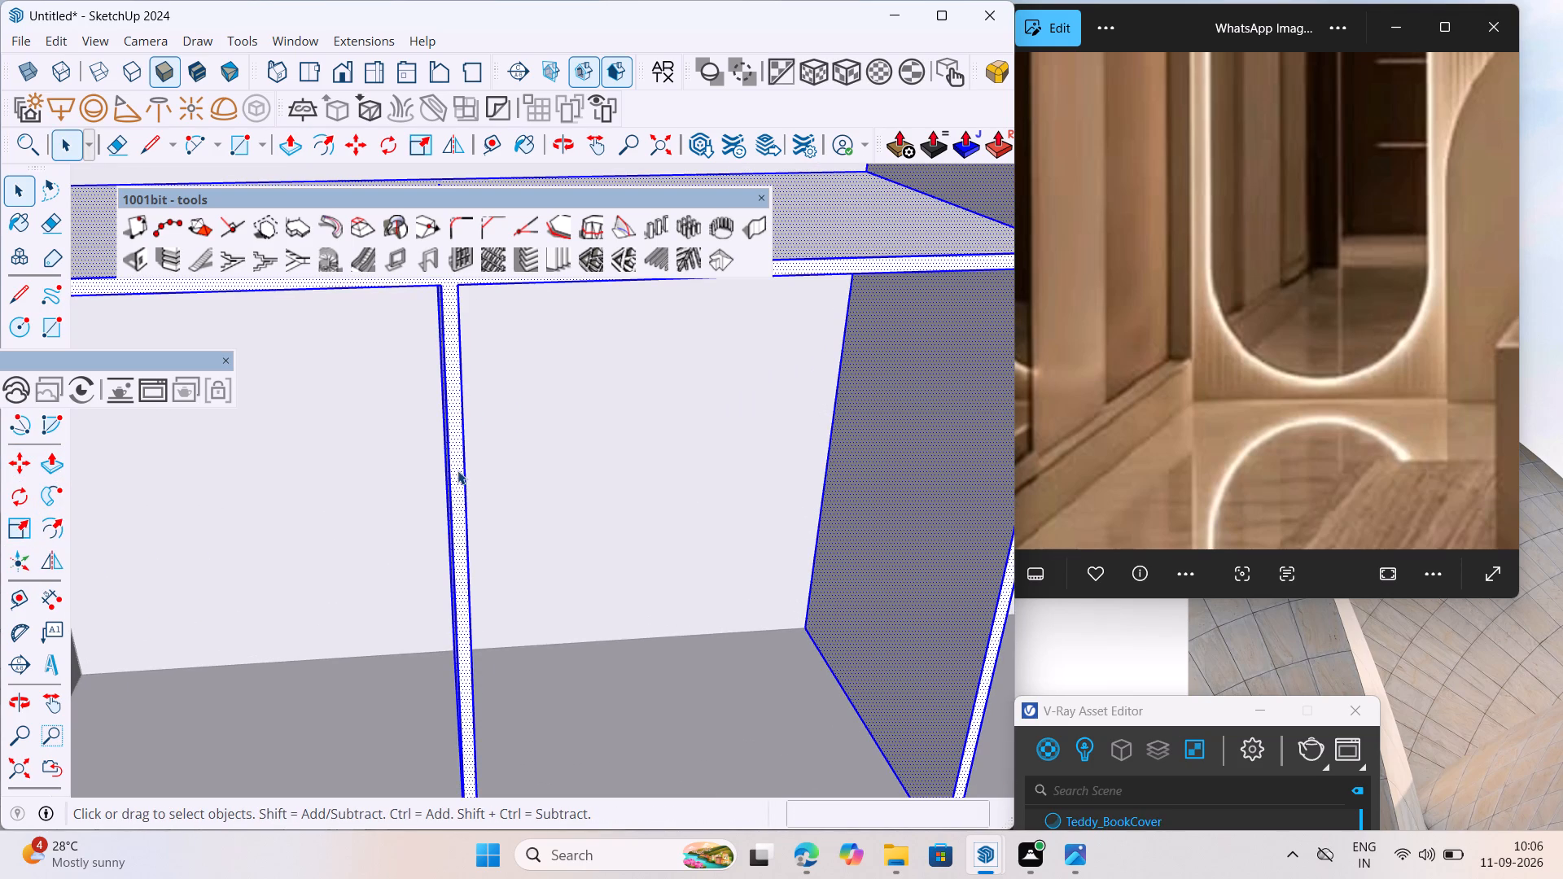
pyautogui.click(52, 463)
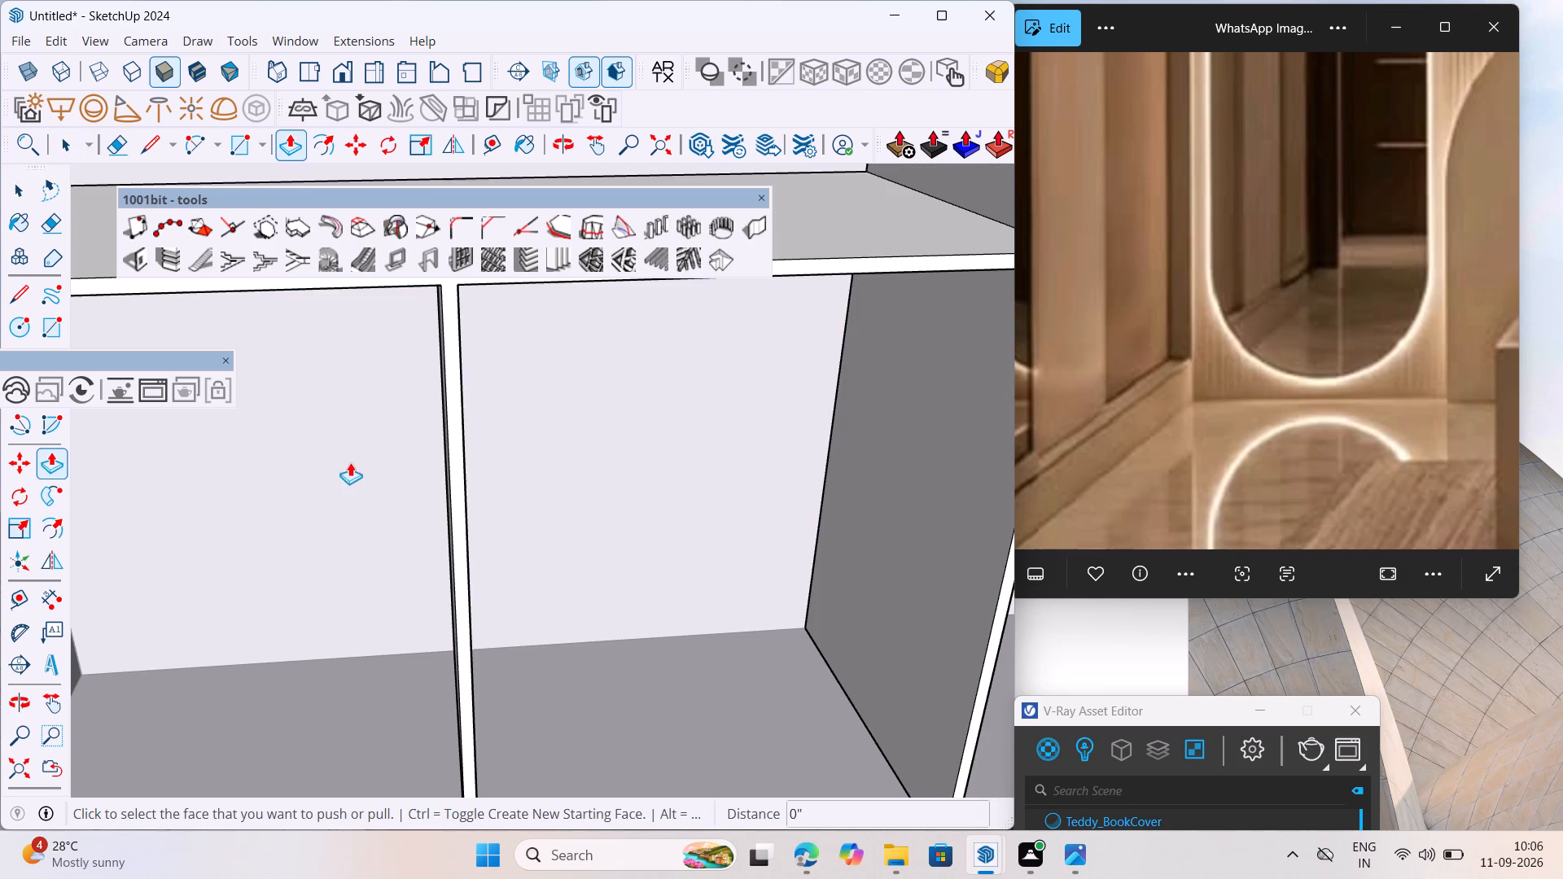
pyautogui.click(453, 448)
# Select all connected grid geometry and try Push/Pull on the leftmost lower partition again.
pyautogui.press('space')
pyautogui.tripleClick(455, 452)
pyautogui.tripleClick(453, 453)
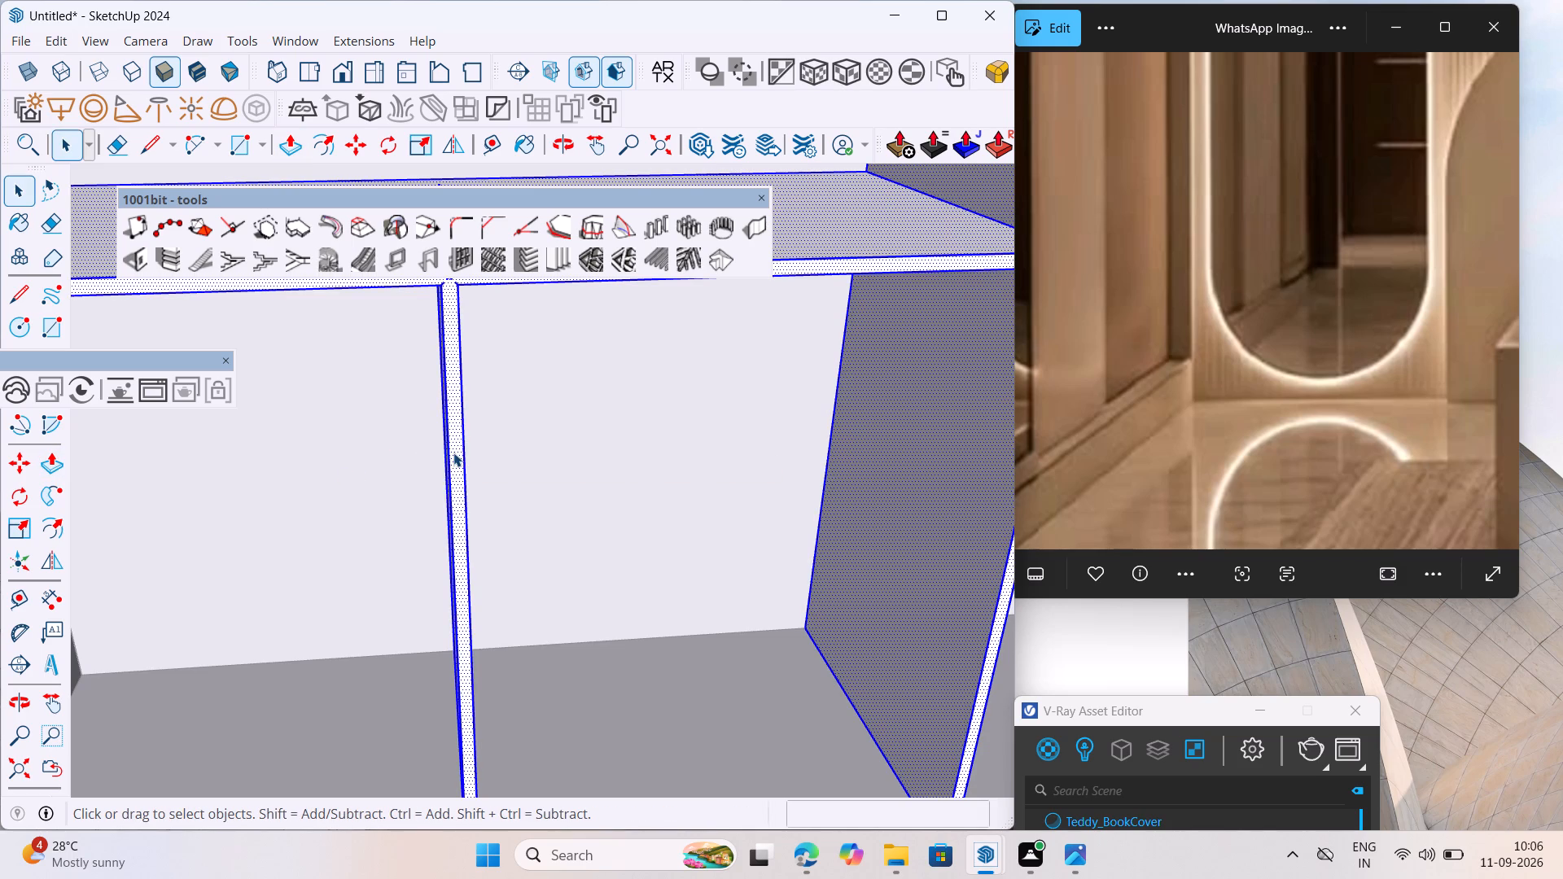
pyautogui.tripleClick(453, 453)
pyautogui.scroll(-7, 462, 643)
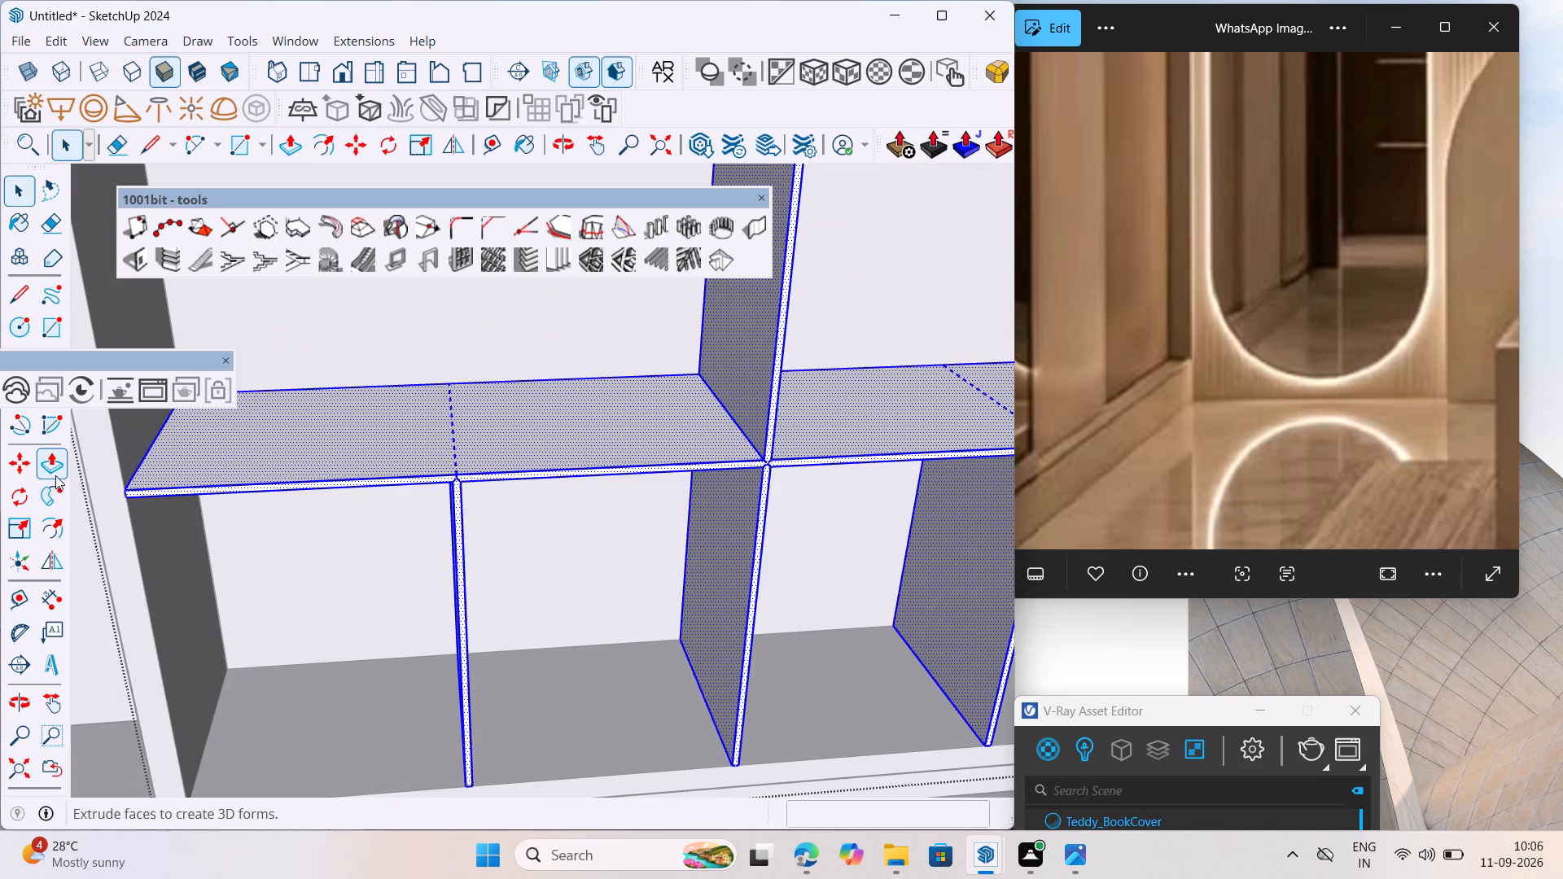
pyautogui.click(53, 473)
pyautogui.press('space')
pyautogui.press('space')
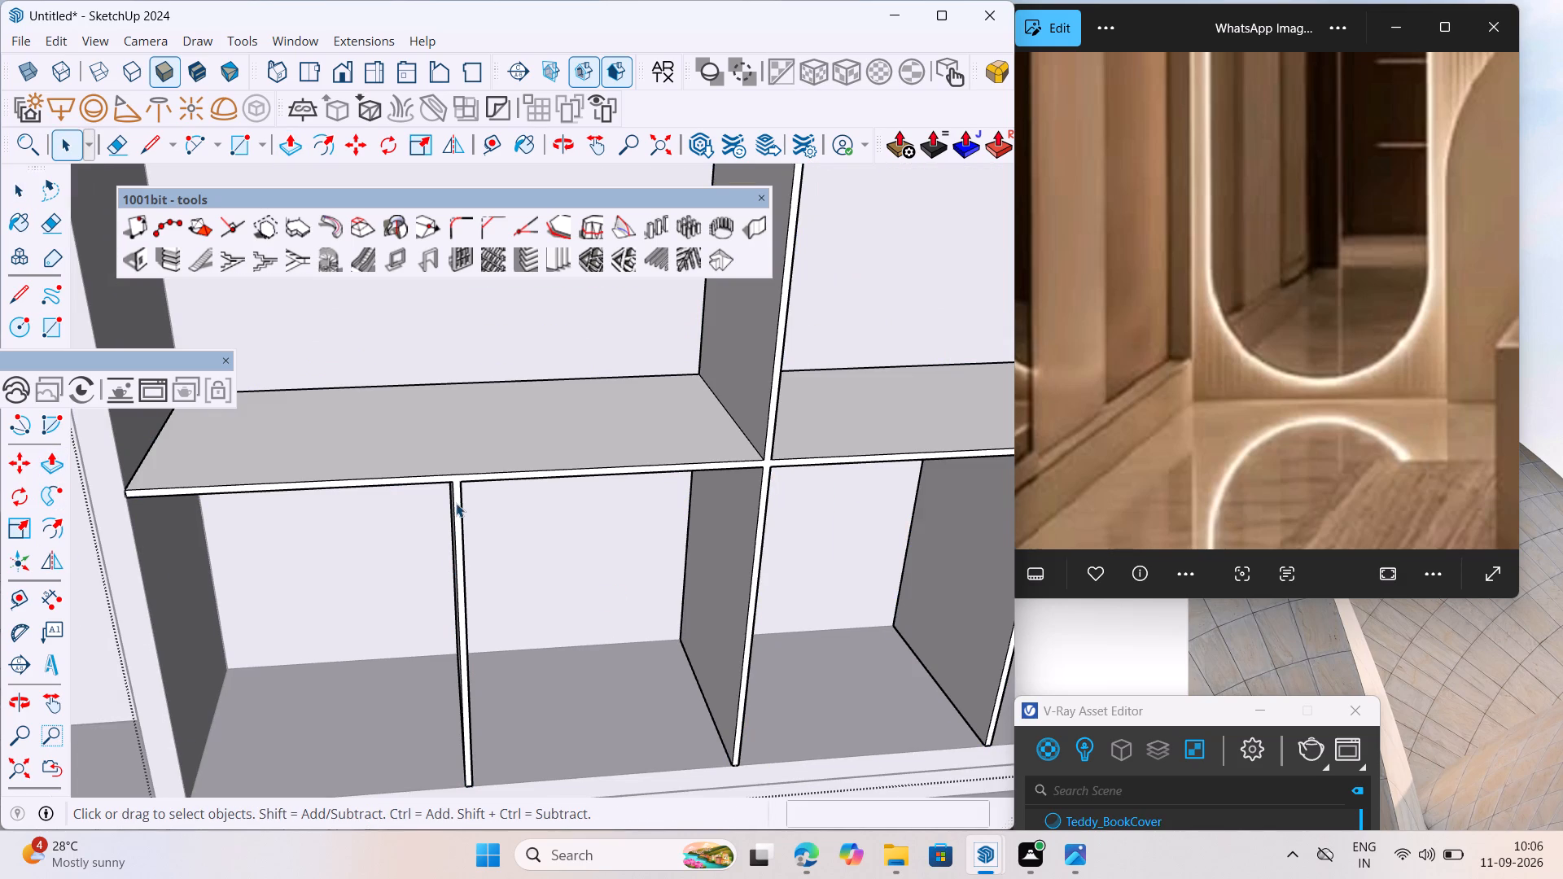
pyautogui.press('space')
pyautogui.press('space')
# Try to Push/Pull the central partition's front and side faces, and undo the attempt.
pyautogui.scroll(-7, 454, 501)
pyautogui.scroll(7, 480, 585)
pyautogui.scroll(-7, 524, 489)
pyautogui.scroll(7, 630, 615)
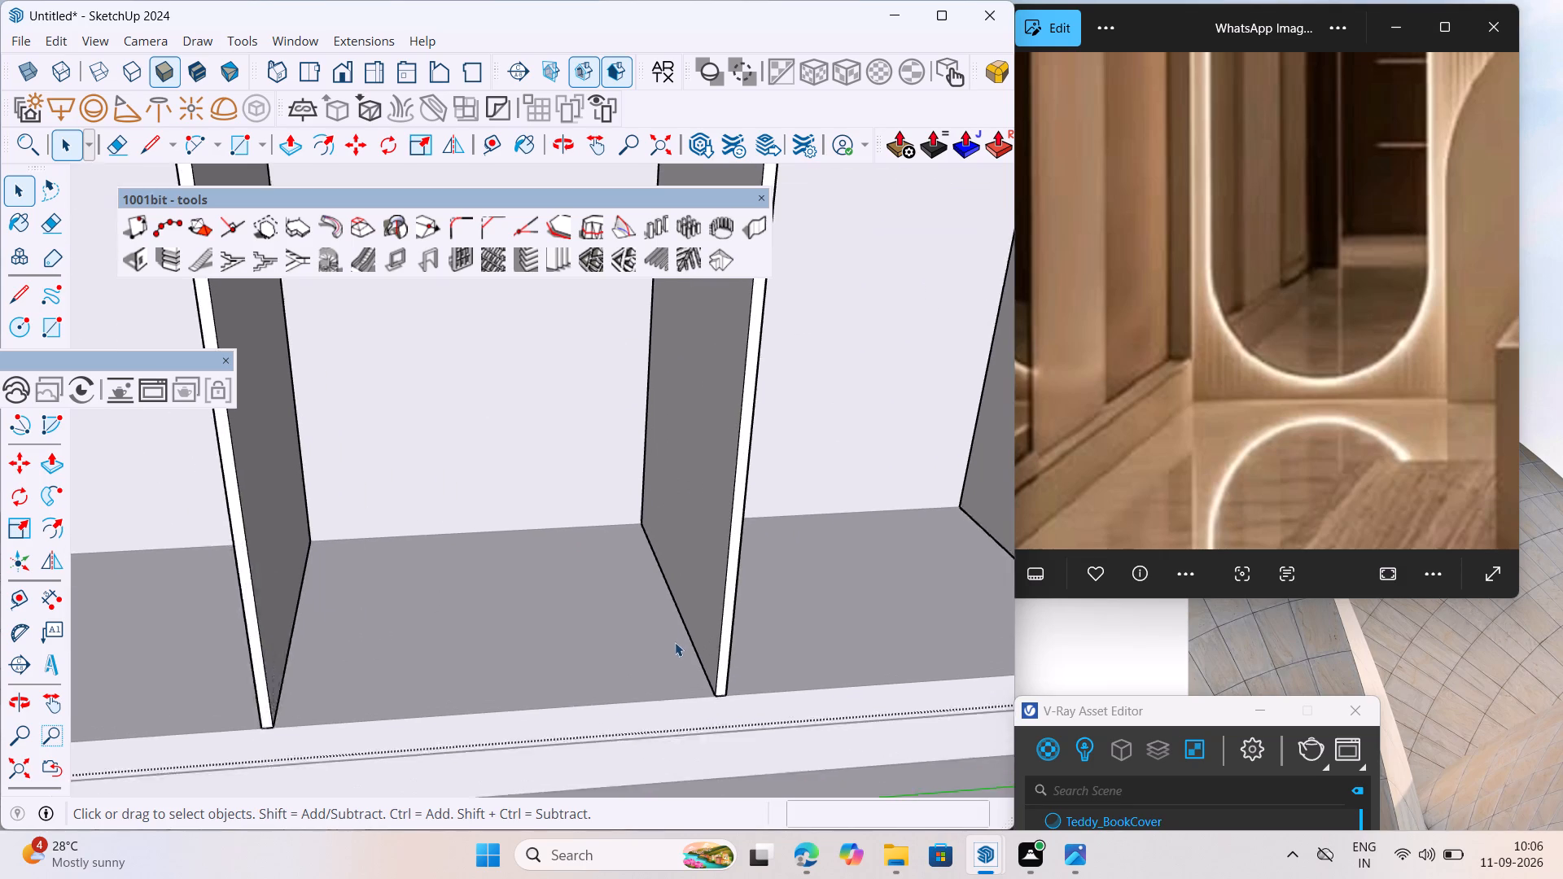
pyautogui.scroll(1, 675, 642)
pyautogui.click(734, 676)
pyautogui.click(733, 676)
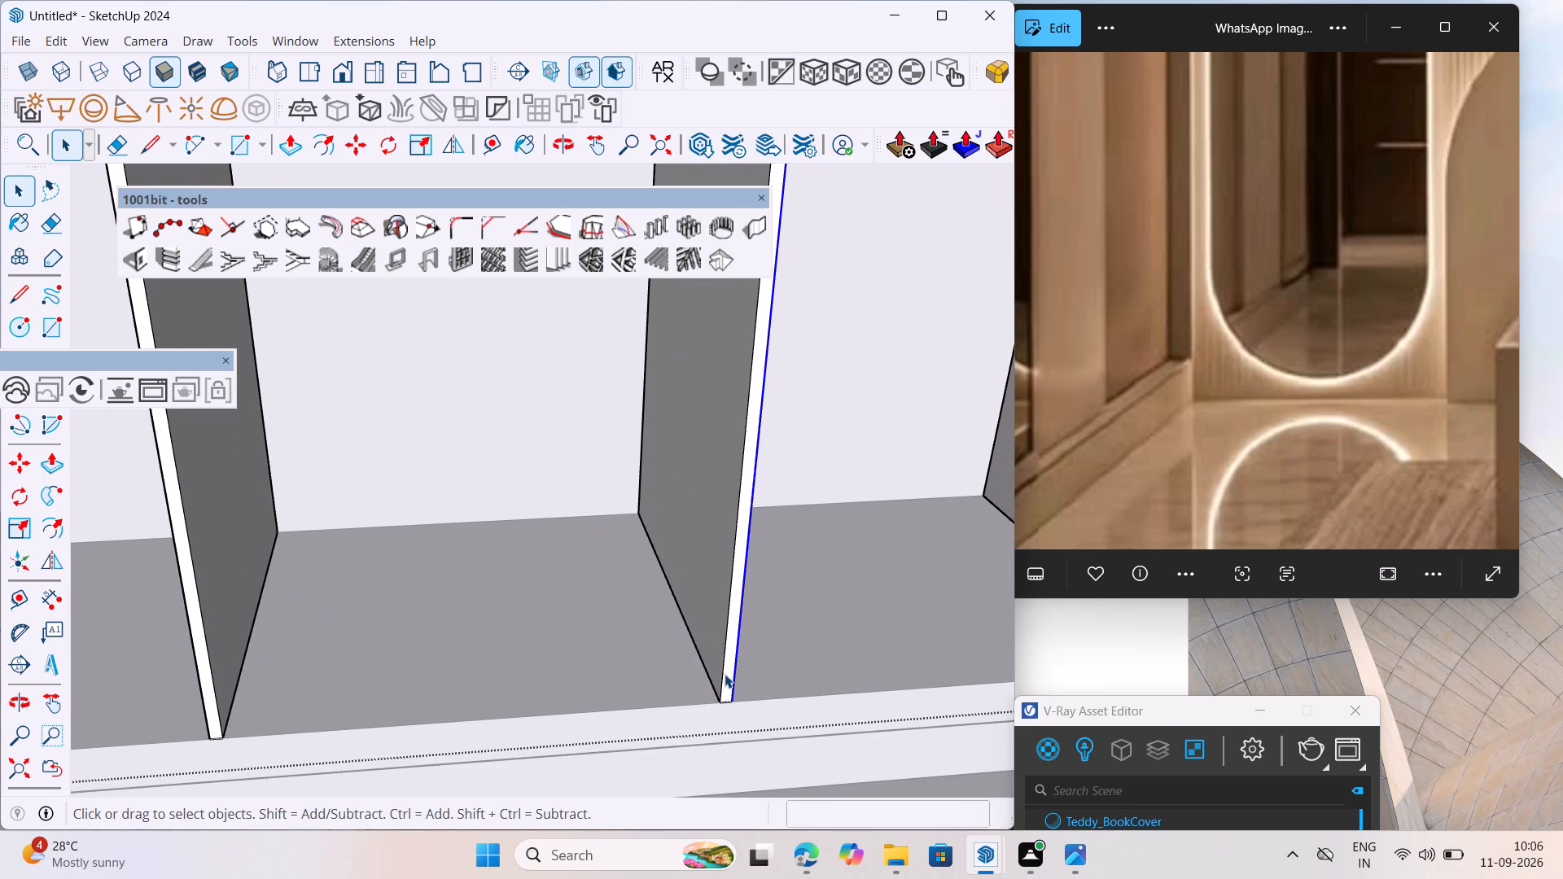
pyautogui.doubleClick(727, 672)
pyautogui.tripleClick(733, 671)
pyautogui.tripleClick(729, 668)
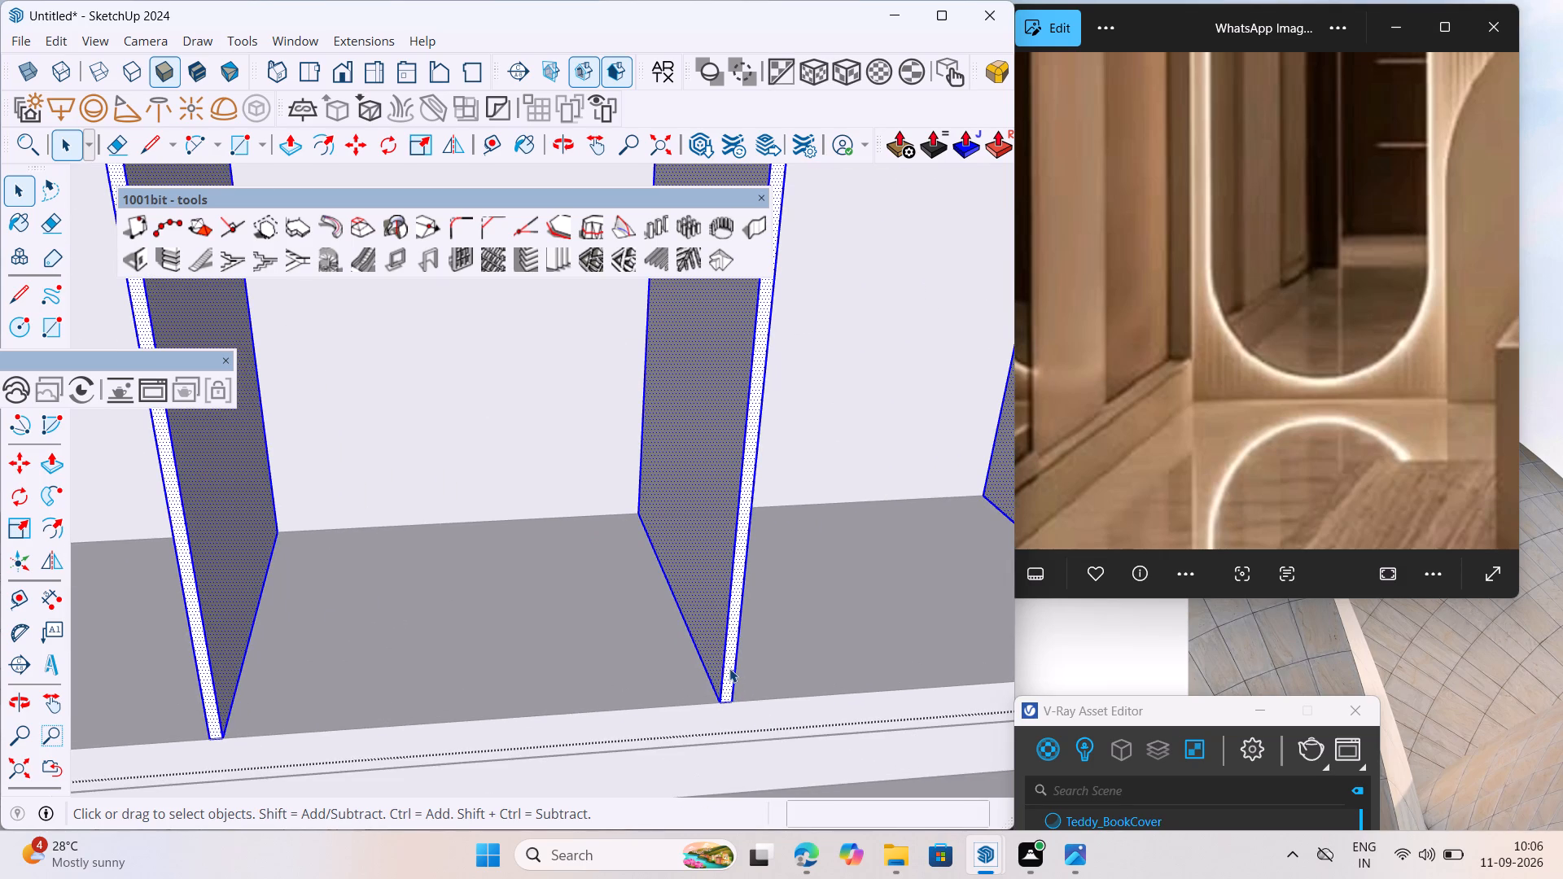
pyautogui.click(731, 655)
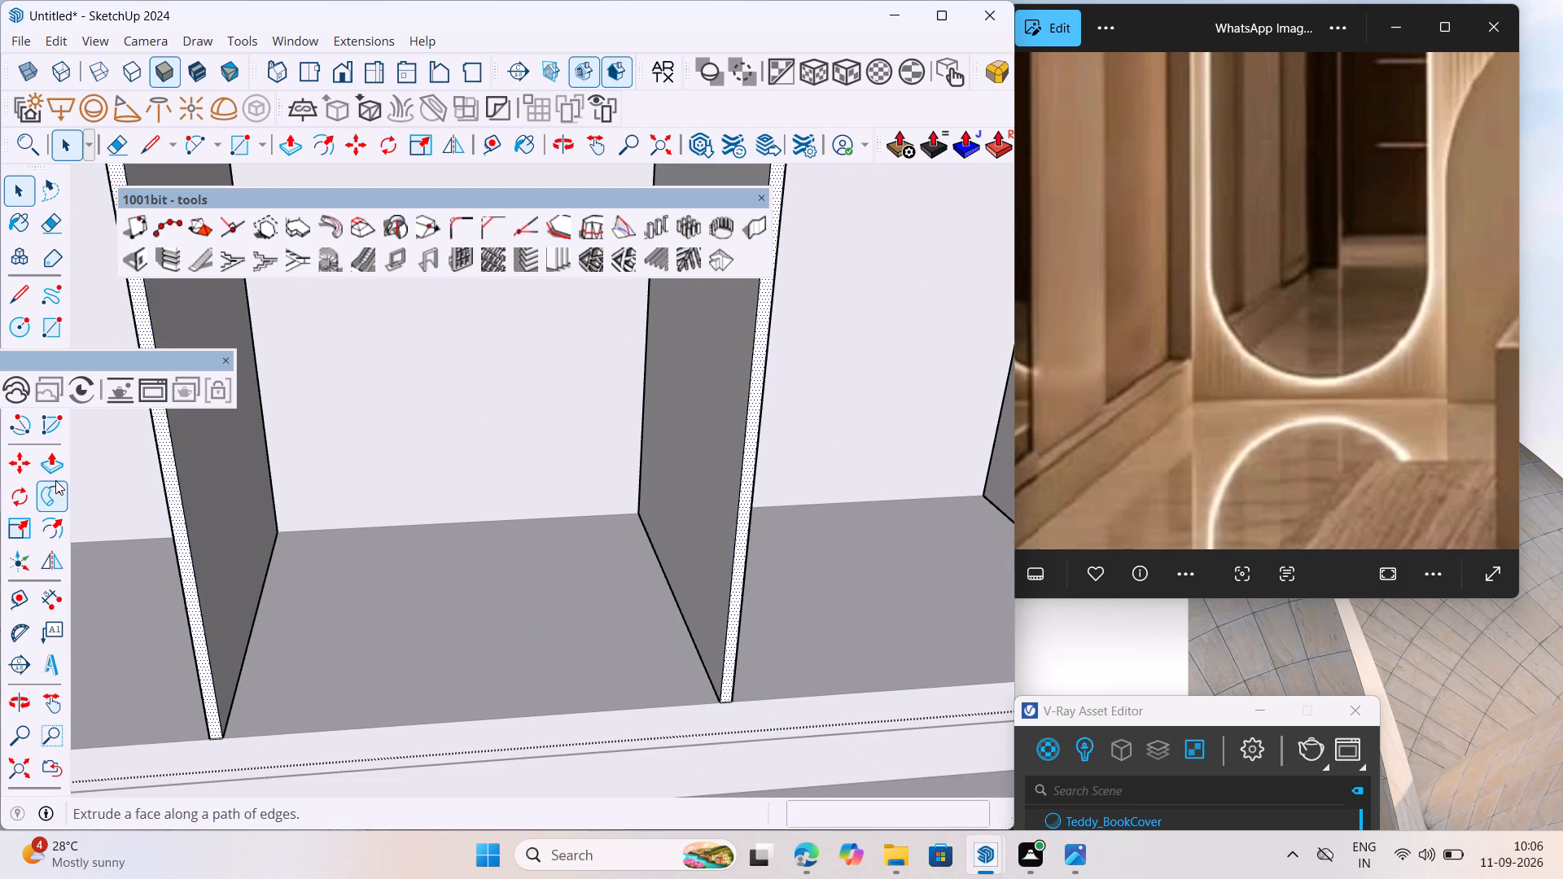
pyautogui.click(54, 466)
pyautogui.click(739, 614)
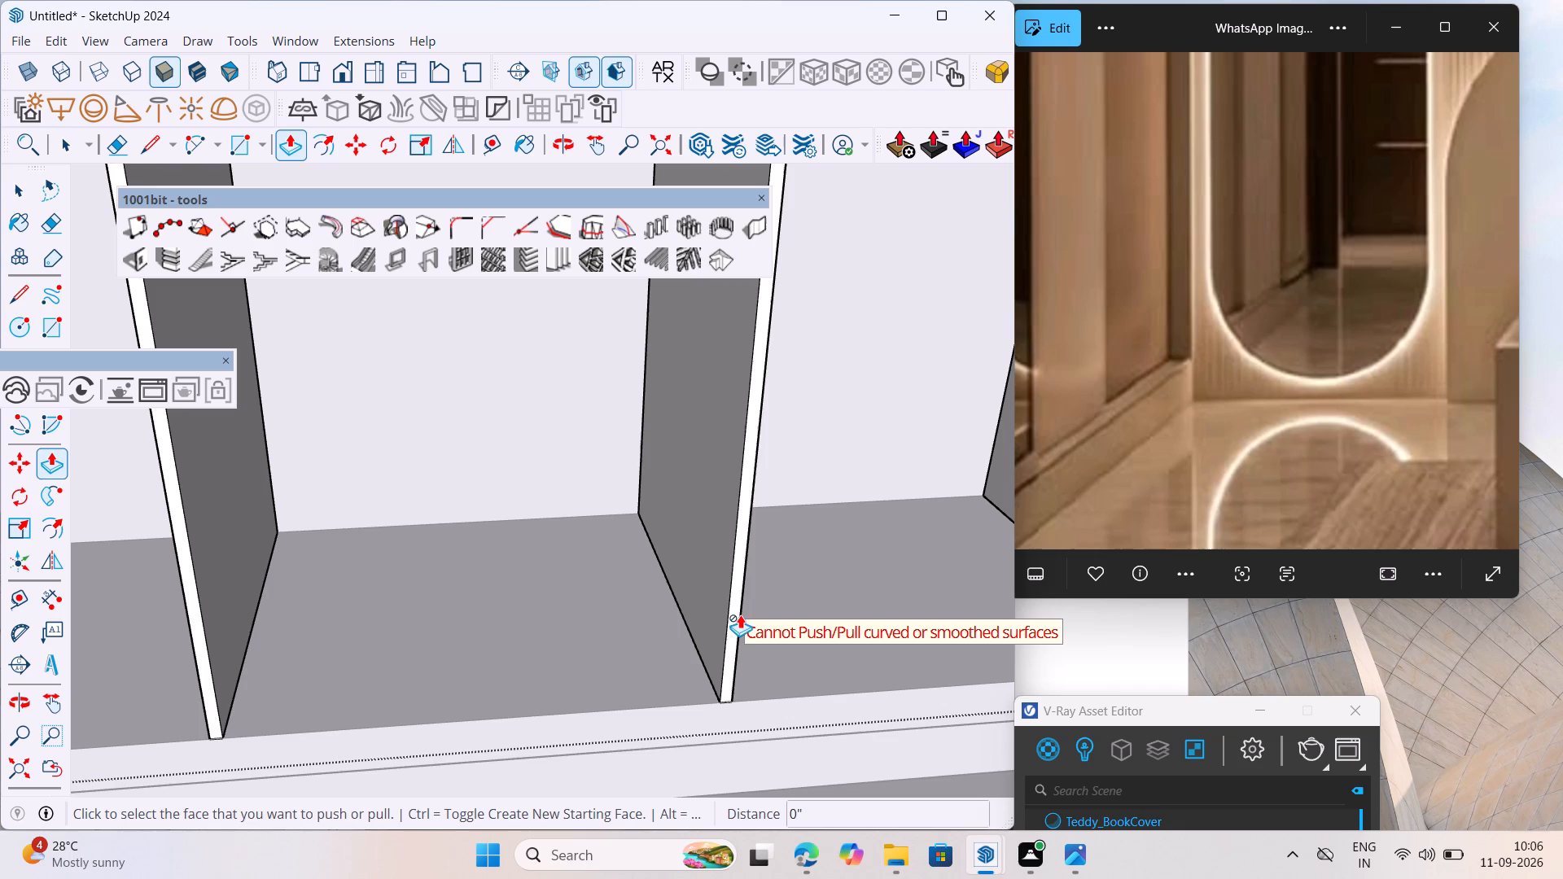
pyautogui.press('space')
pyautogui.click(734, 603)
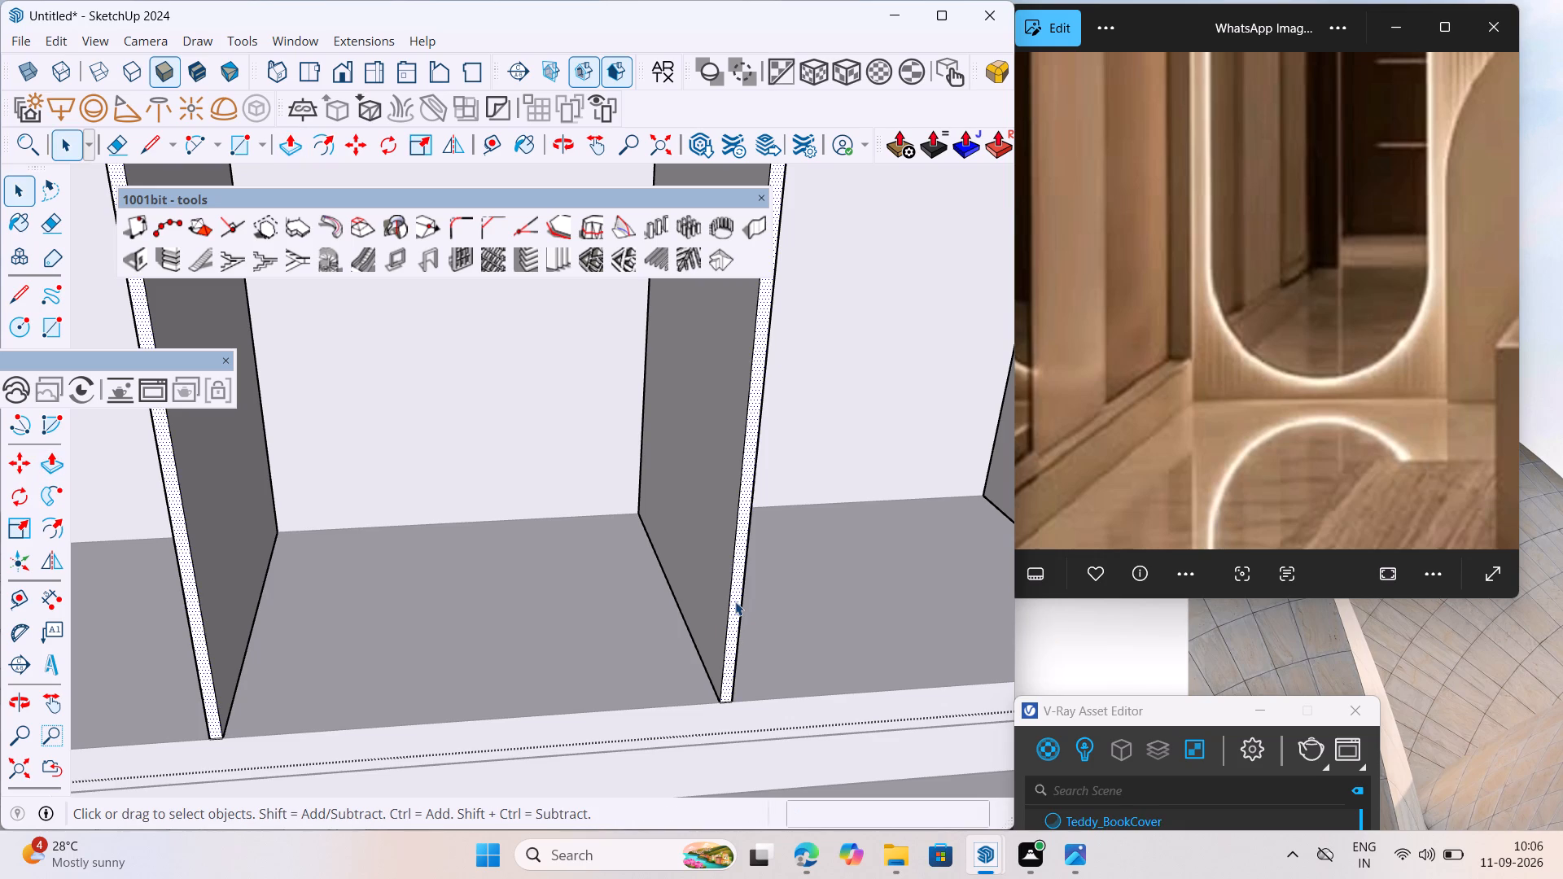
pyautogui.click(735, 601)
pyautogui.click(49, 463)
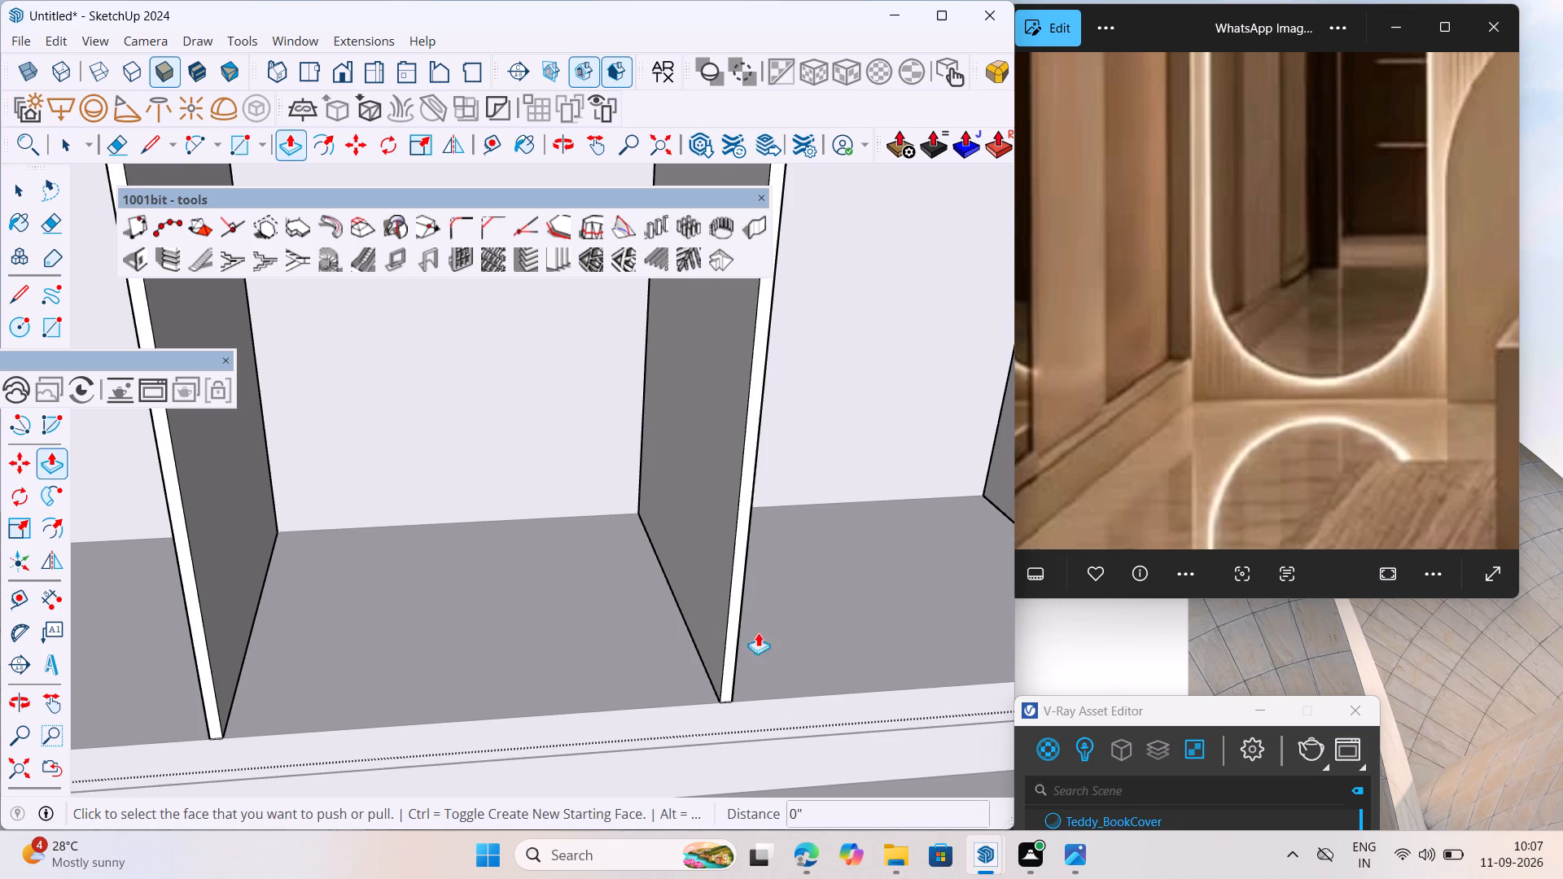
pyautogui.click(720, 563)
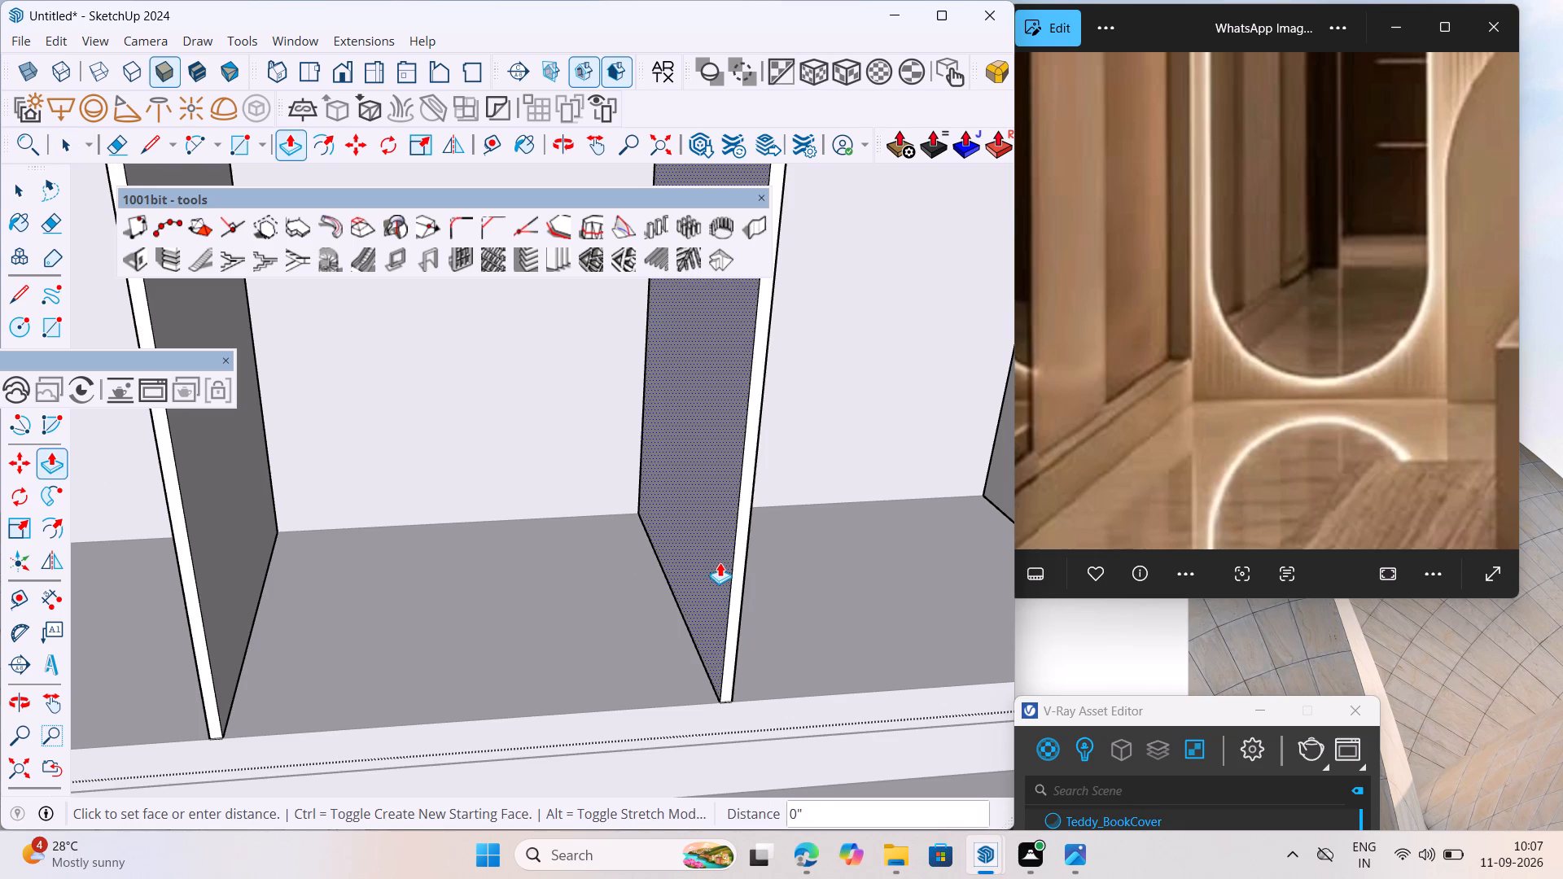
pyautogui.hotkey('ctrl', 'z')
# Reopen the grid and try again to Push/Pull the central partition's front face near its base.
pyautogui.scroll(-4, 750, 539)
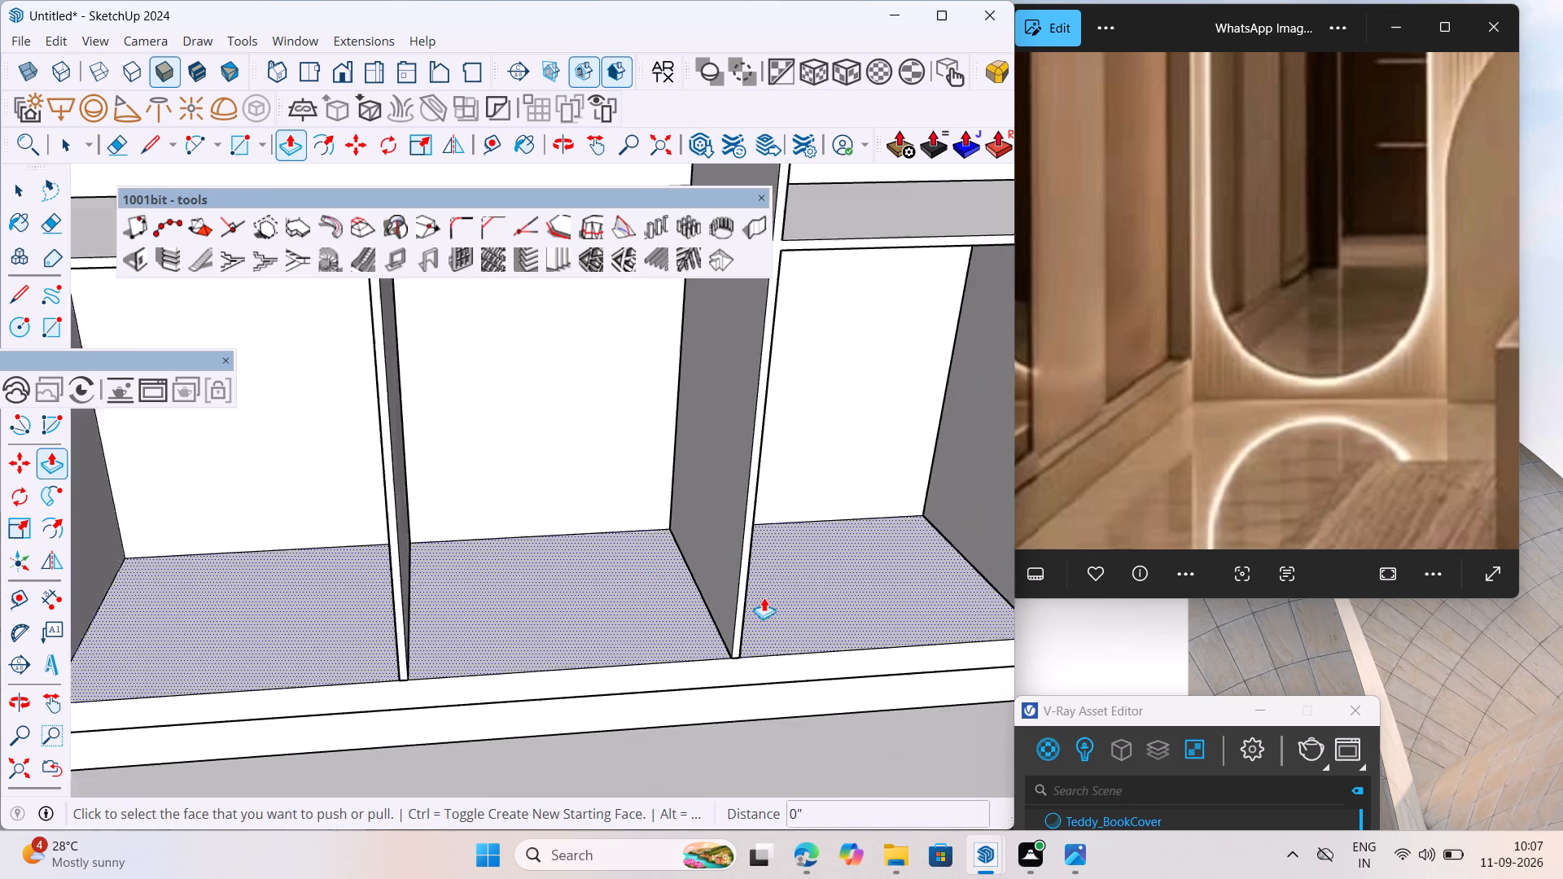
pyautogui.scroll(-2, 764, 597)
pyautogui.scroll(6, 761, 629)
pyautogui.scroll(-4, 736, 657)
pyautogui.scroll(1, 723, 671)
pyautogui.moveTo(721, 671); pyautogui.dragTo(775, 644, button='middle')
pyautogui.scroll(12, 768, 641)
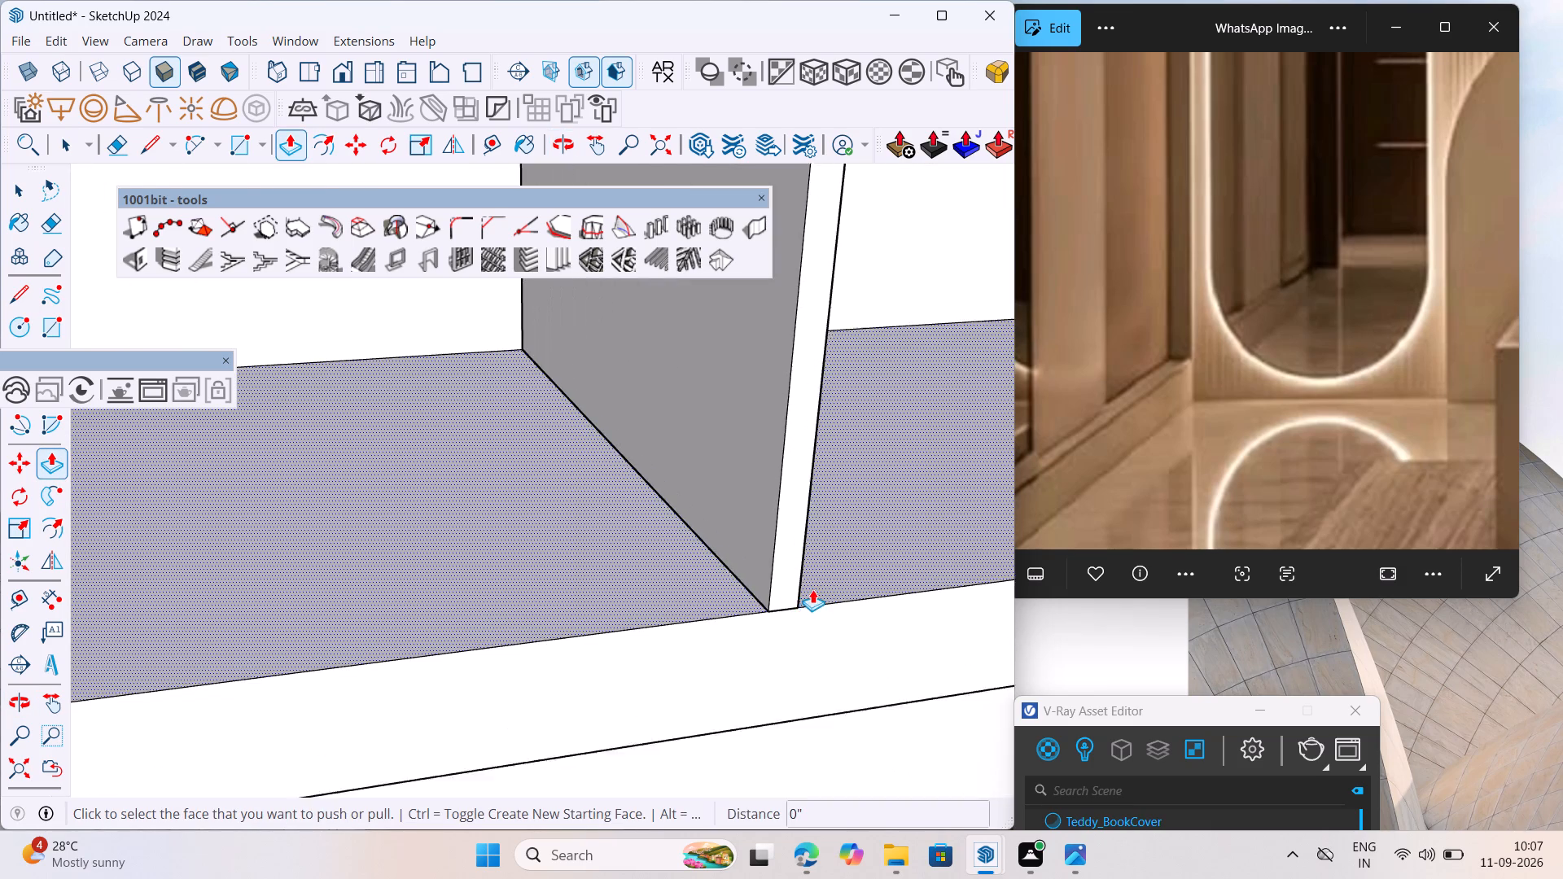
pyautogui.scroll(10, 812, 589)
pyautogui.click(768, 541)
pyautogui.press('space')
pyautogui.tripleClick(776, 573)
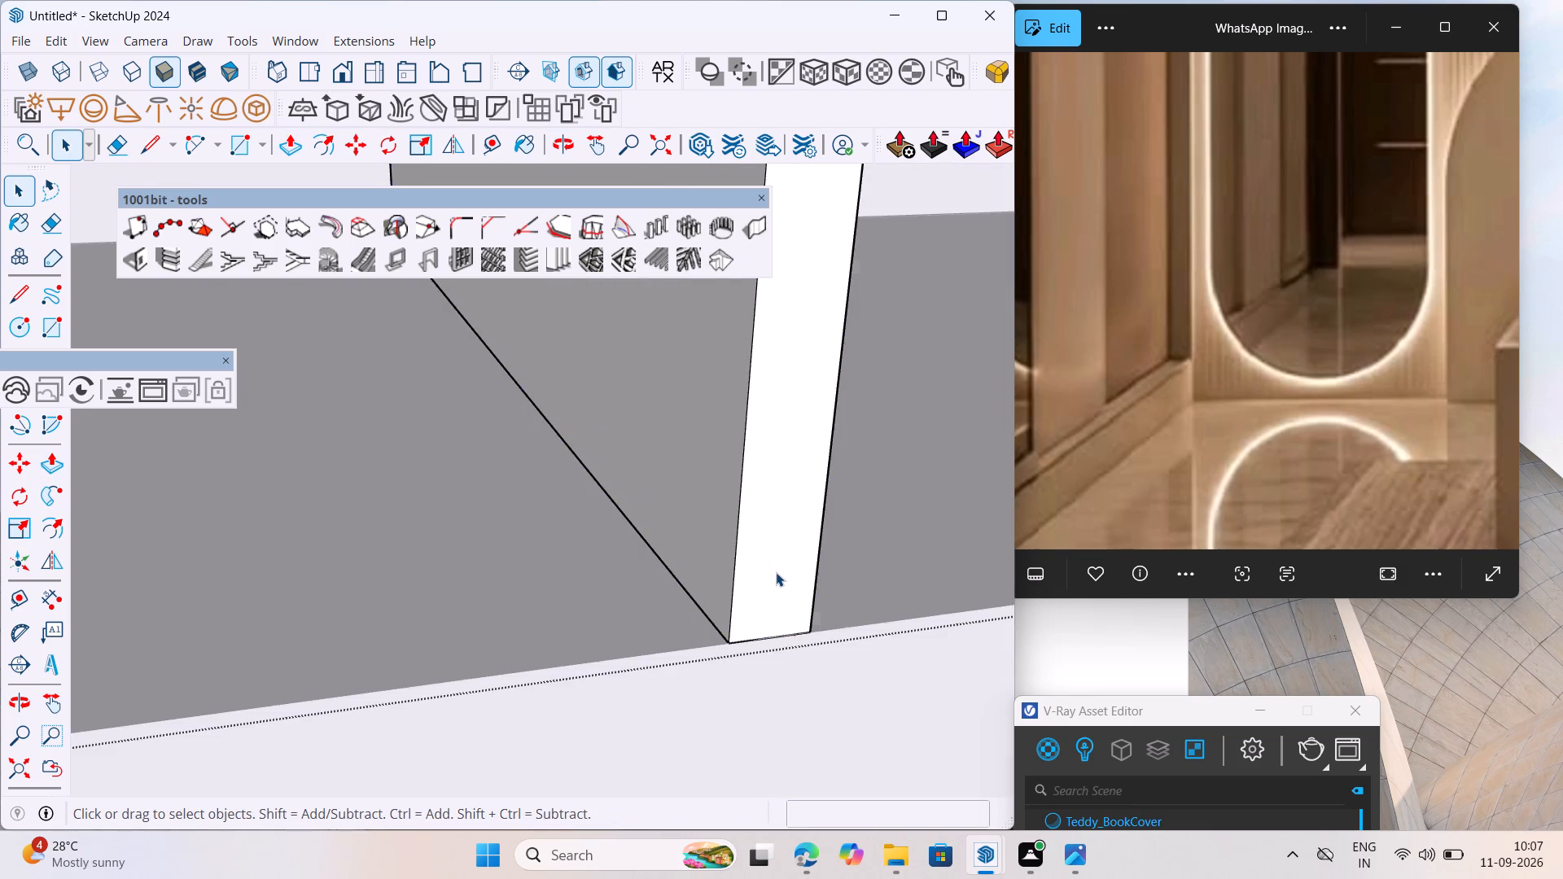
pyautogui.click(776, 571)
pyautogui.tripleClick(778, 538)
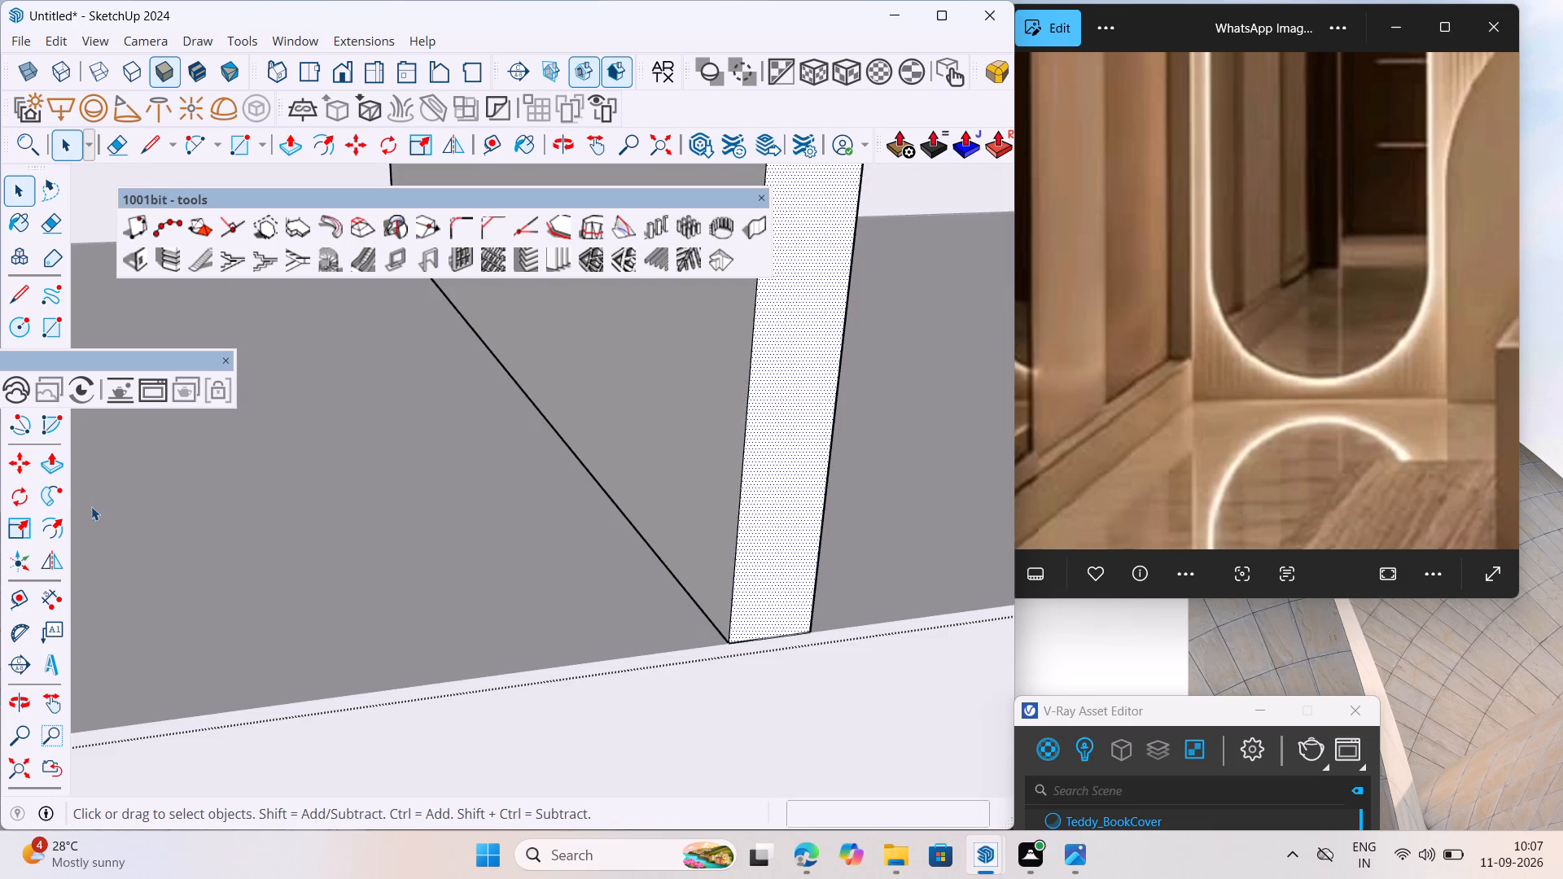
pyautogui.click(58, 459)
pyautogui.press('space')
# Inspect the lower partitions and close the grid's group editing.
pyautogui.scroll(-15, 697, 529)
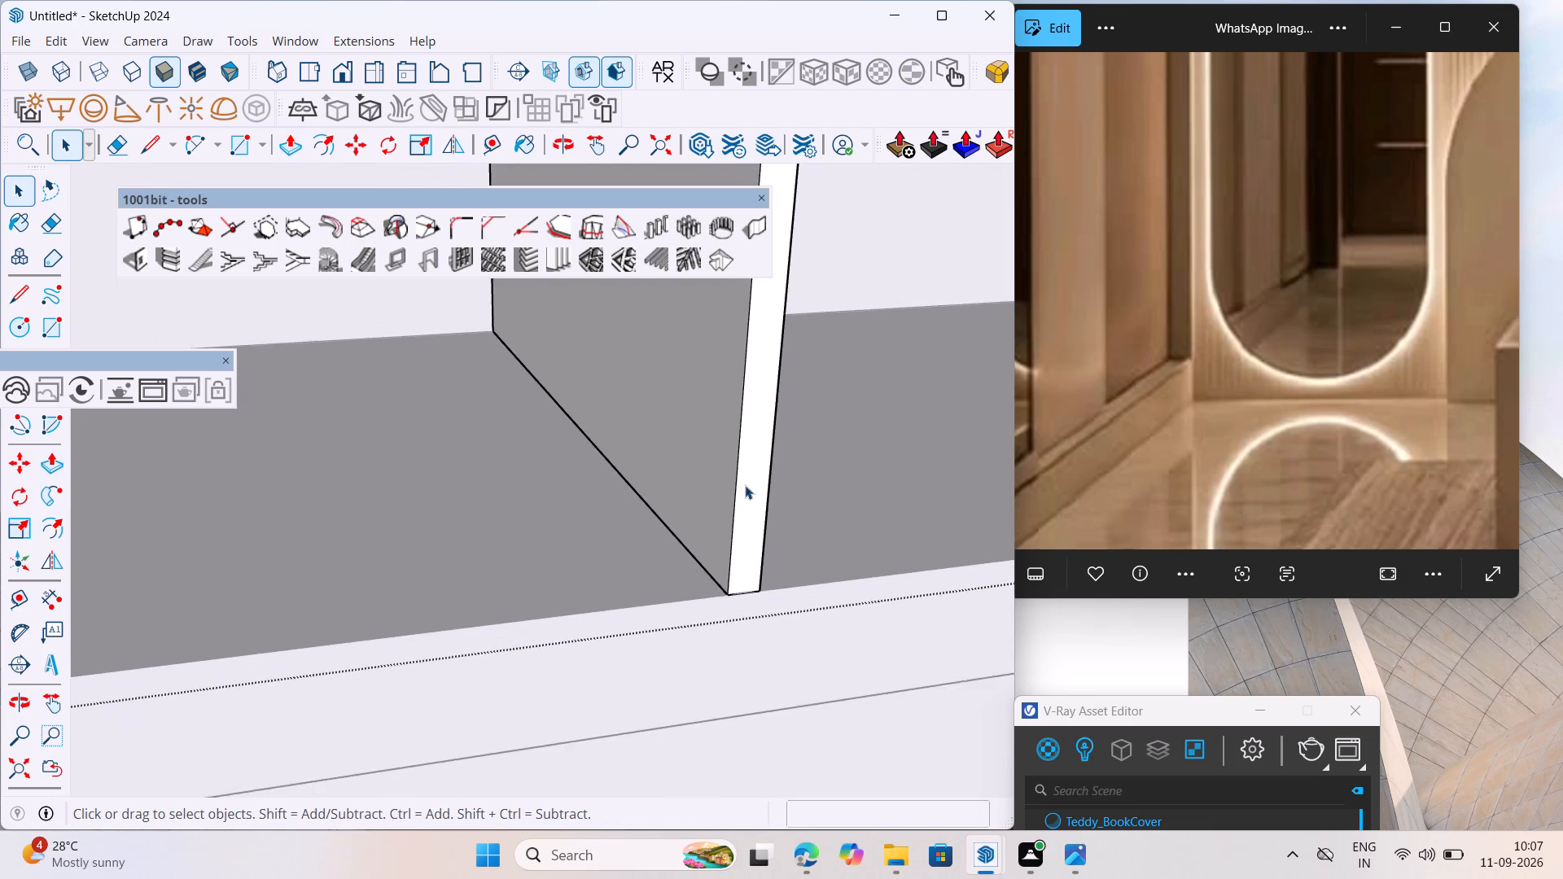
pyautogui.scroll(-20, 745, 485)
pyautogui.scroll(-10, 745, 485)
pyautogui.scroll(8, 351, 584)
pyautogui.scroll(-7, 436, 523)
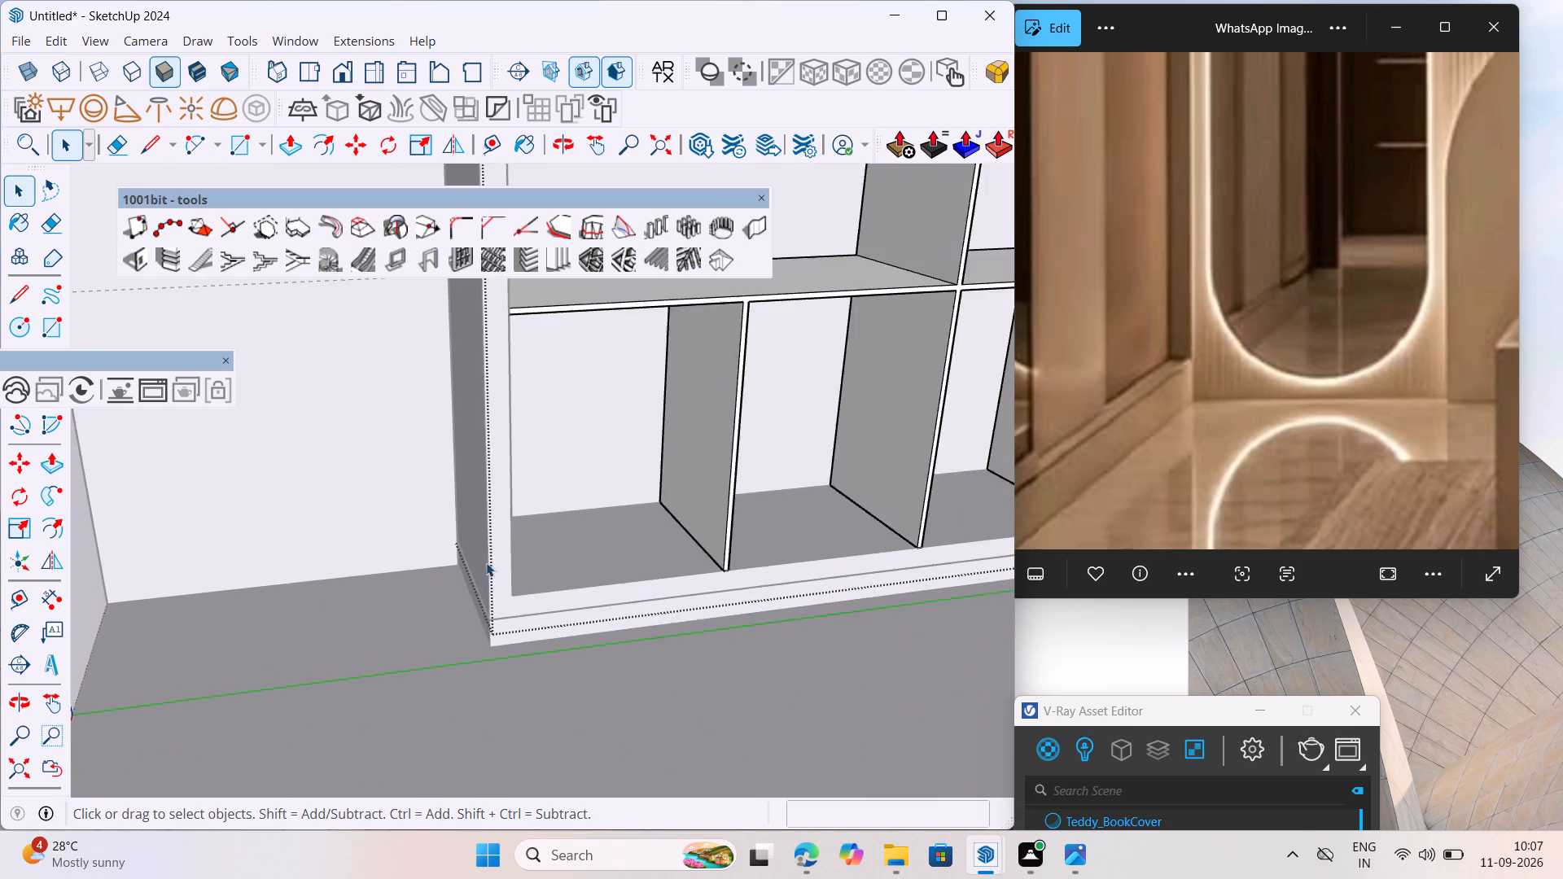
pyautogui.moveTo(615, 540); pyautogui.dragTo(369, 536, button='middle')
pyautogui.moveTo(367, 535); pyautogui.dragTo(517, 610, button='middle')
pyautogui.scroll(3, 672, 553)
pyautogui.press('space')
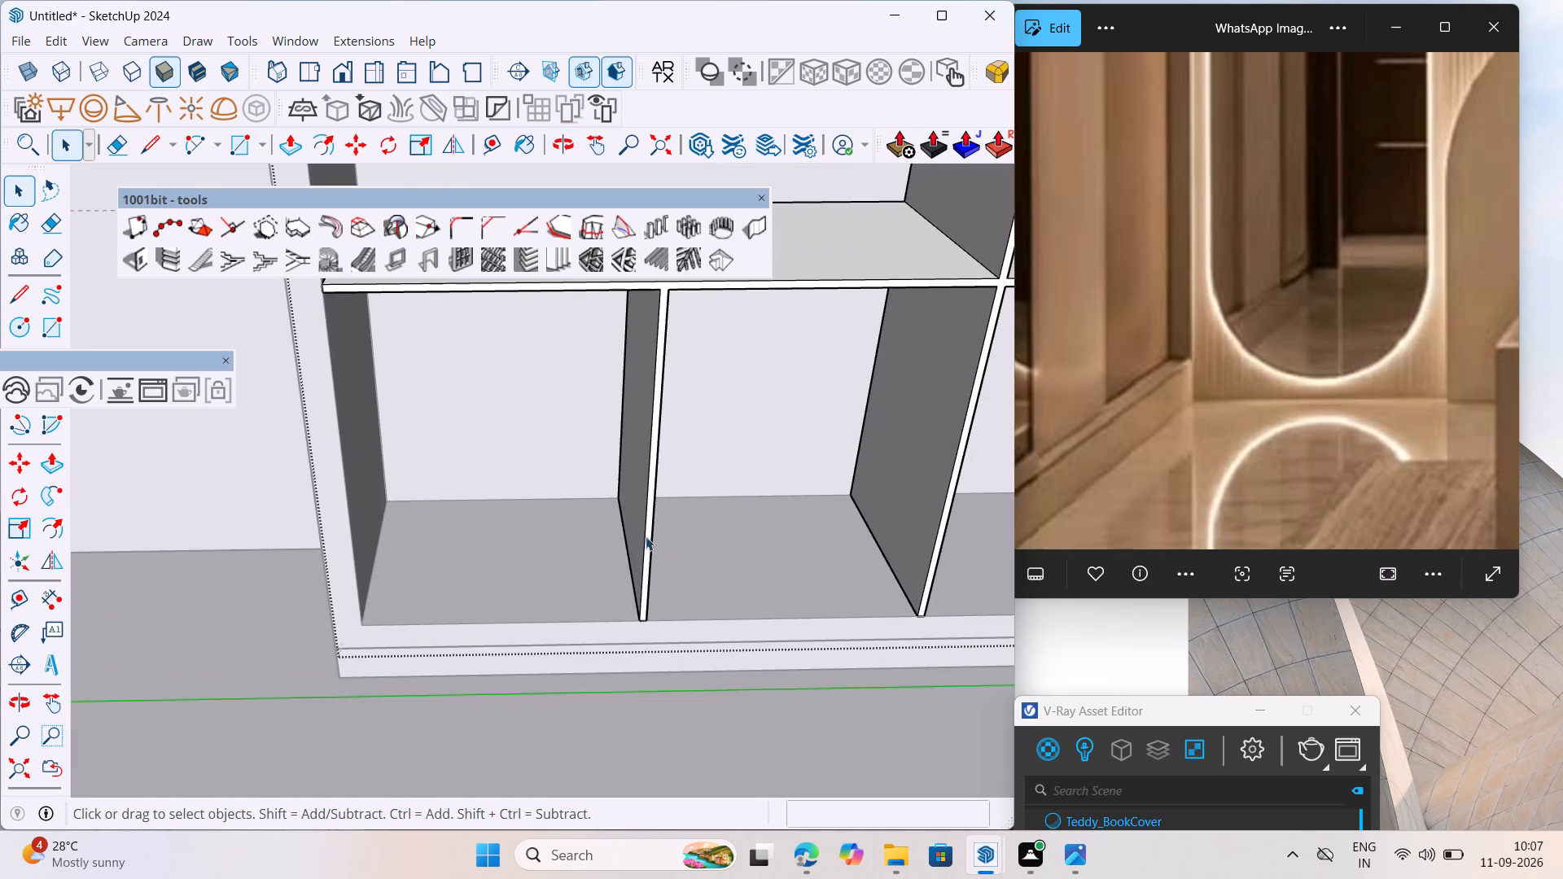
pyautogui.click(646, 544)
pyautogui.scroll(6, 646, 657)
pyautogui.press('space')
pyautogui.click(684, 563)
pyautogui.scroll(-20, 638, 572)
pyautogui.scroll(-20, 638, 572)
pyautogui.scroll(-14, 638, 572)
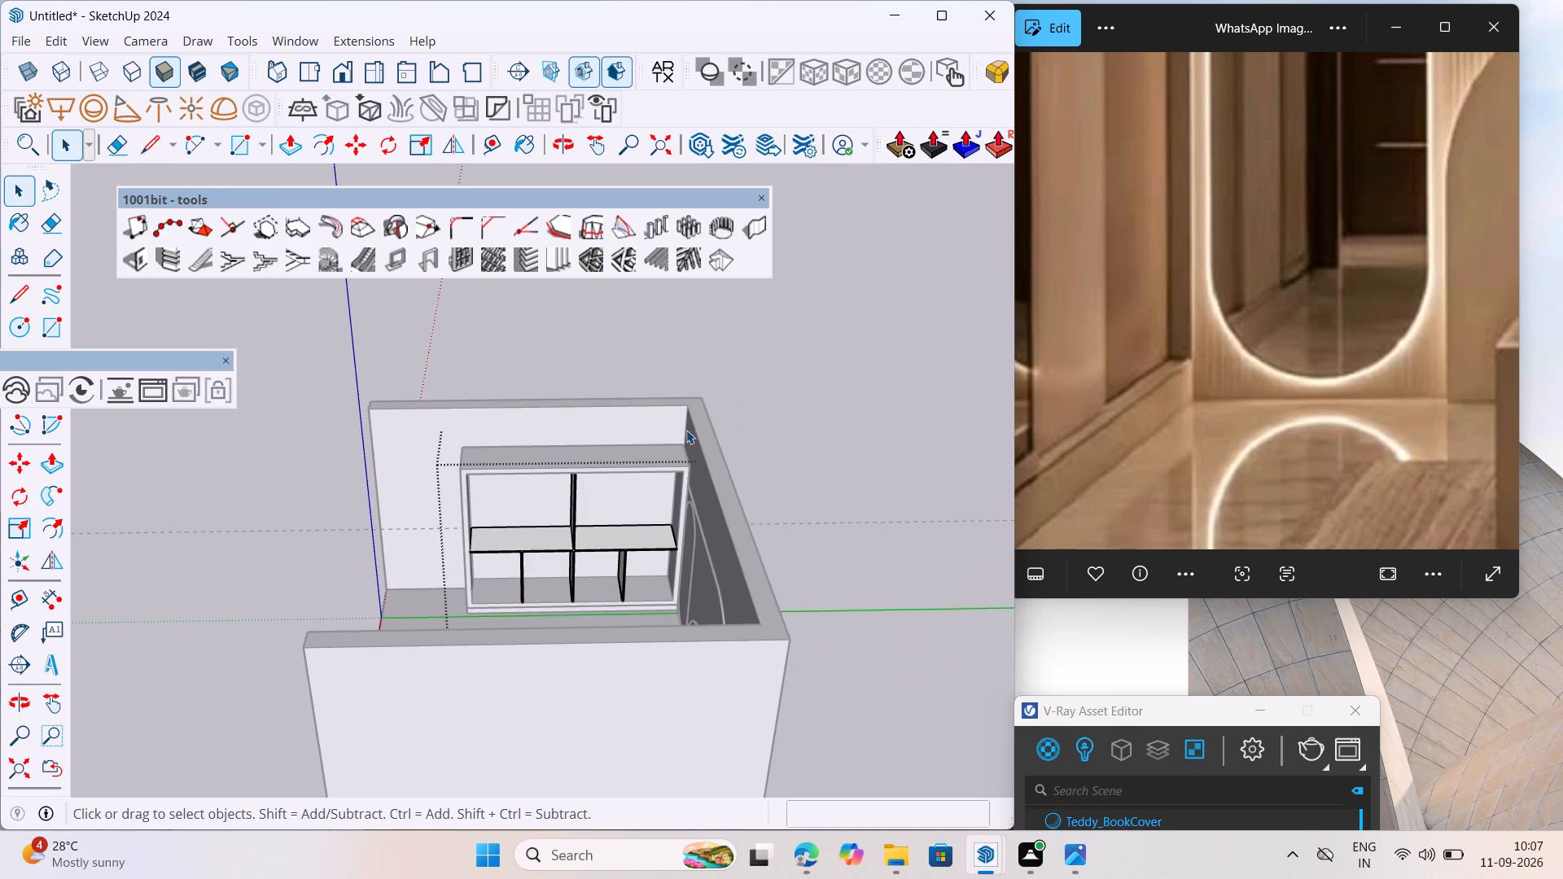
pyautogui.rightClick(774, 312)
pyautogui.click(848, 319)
# Place a guide line 36 mm behind the front edge of the wardrobe's bottom board.
pyautogui.scroll(8, 558, 502)
pyautogui.scroll(-1, 428, 636)
pyautogui.scroll(7, 422, 655)
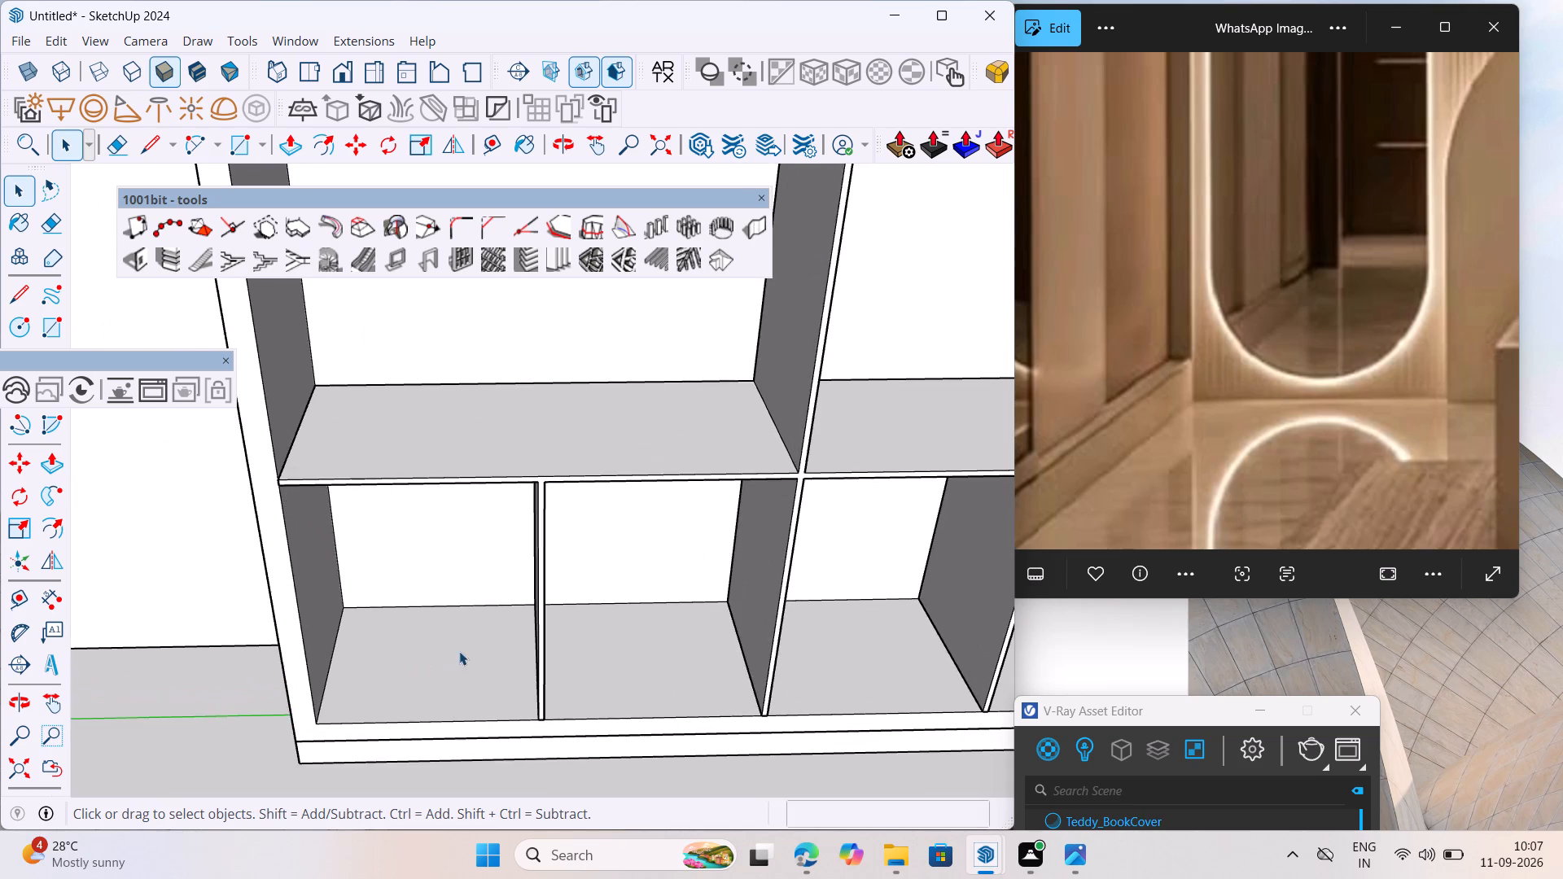
pyautogui.scroll(-16, 505, 485)
pyautogui.moveTo(467, 578); pyautogui.dragTo(1151, 471, button='middle')
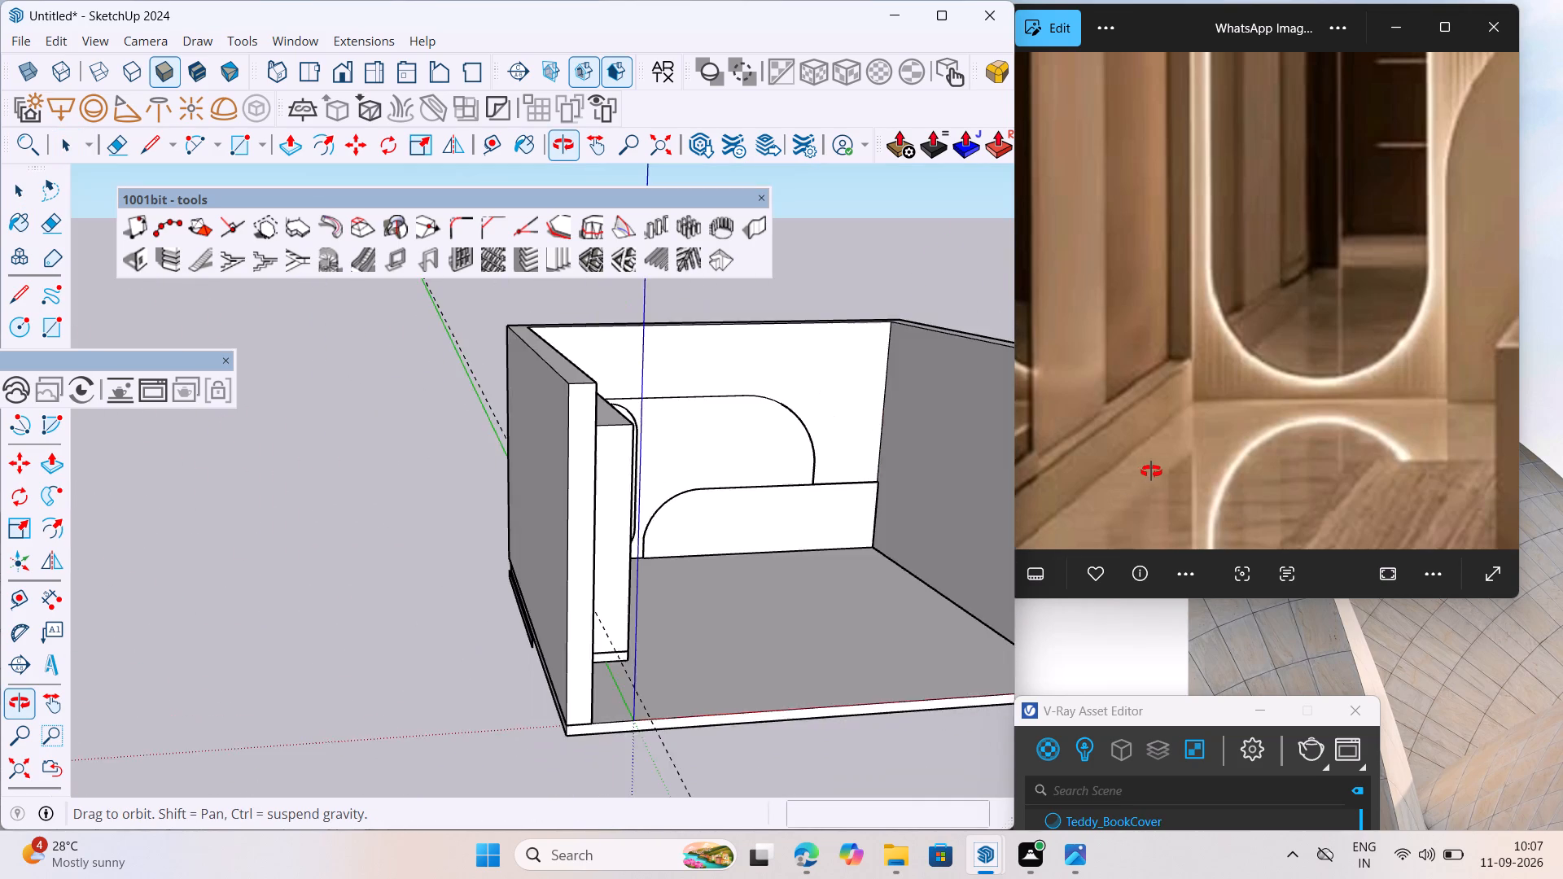
pyautogui.moveTo(1151, 471); pyautogui.dragTo(408, 630, button='middle')
pyautogui.scroll(15, 461, 645)
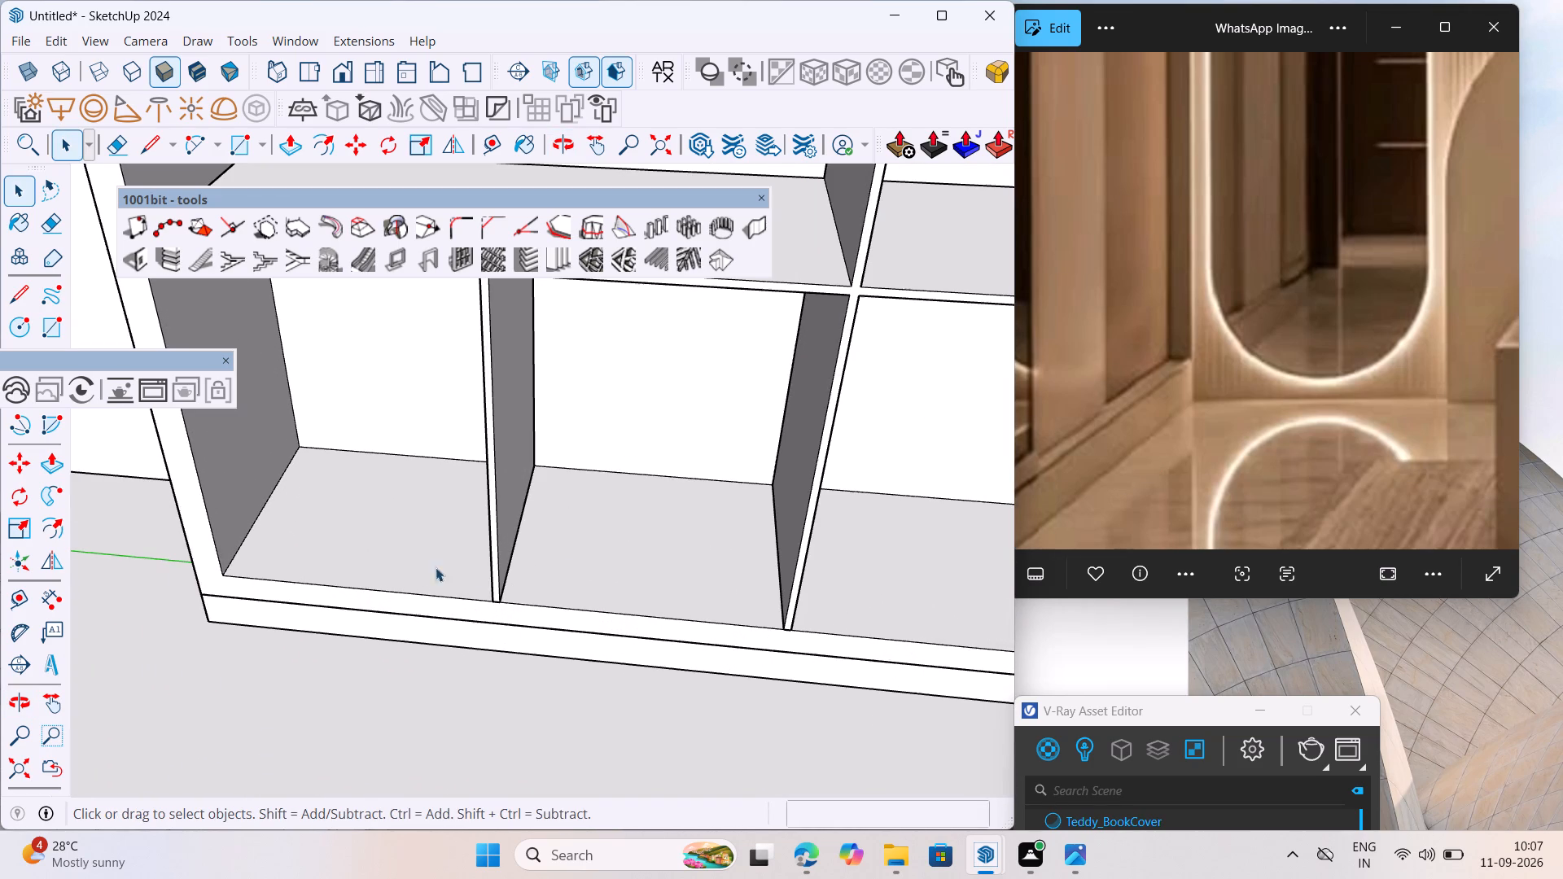
pyautogui.click(26, 600)
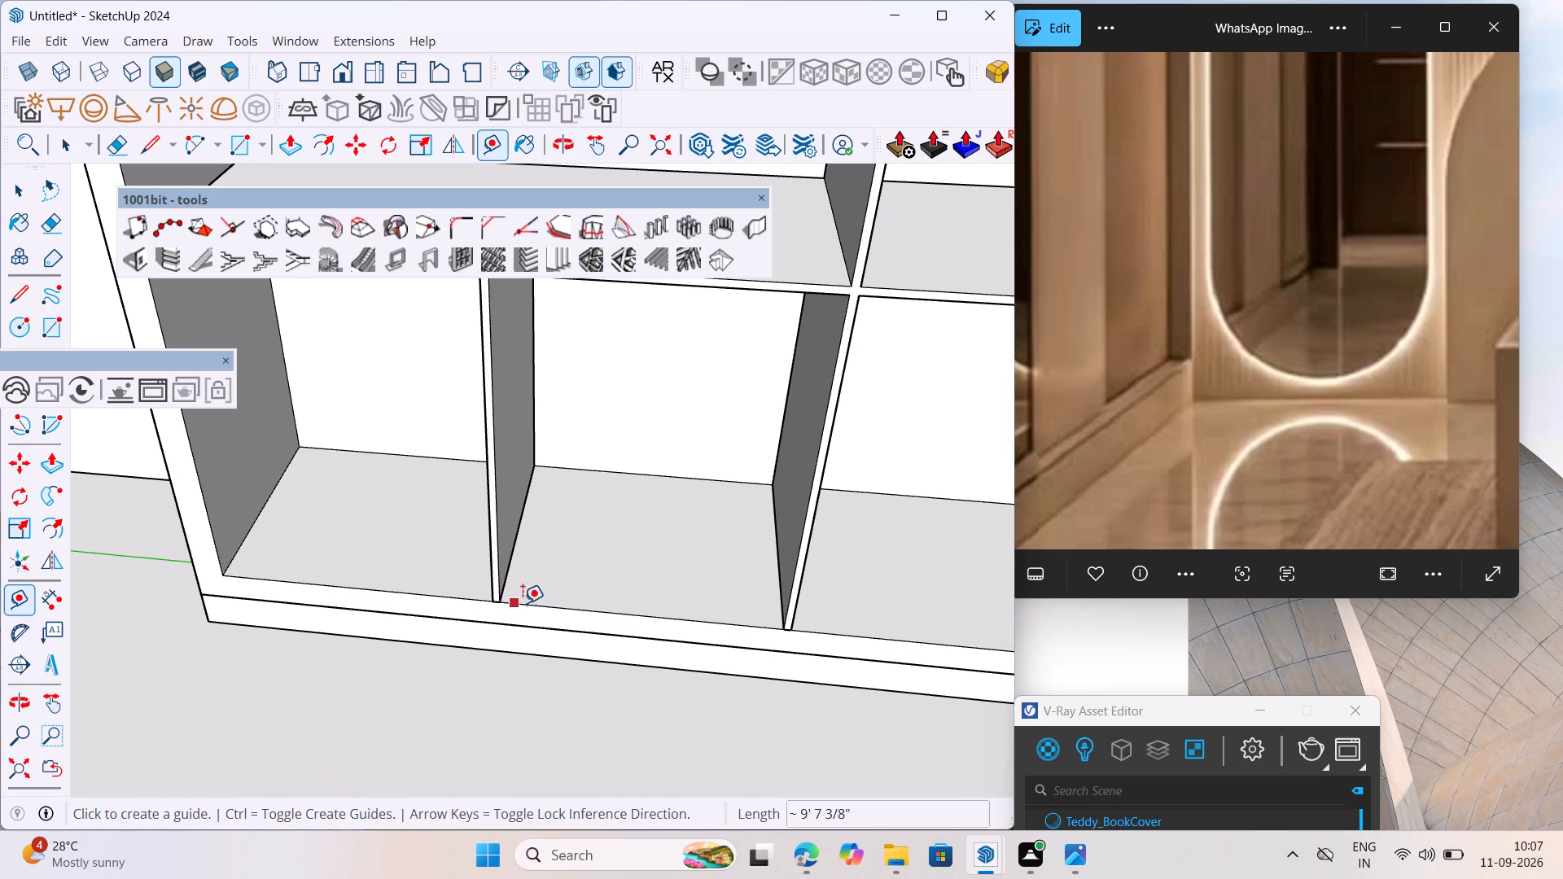
pyautogui.click(527, 603)
pyautogui.write('36')
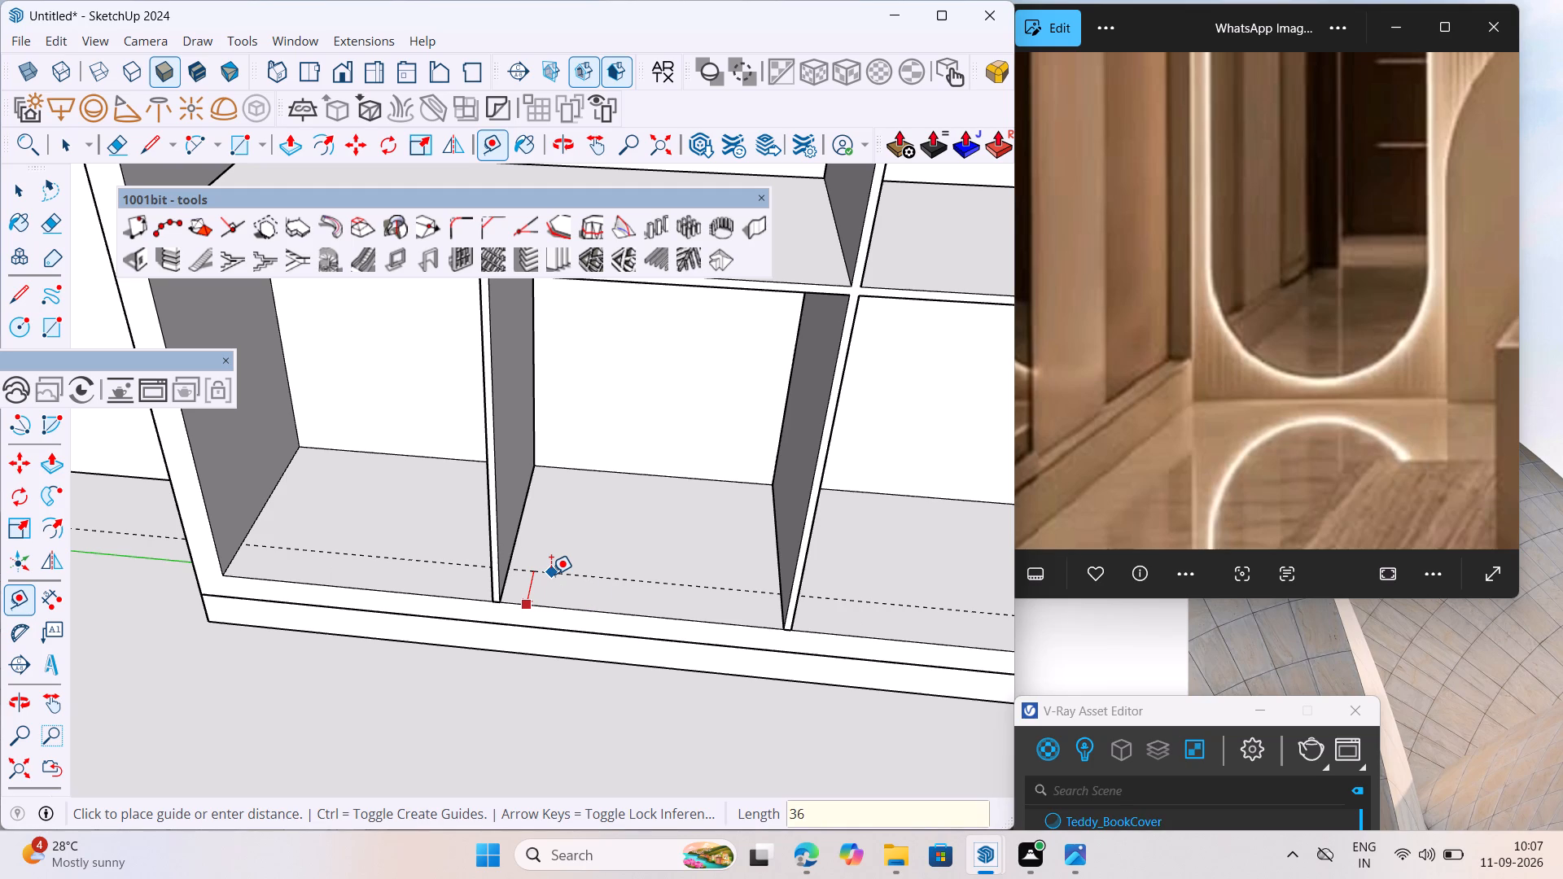
pyautogui.hotkey('shift', '"')
pyautogui.press('BackSpace')
pyautogui.press('BackSpace')
pyautogui.write('6MM')
pyautogui.press('Return')
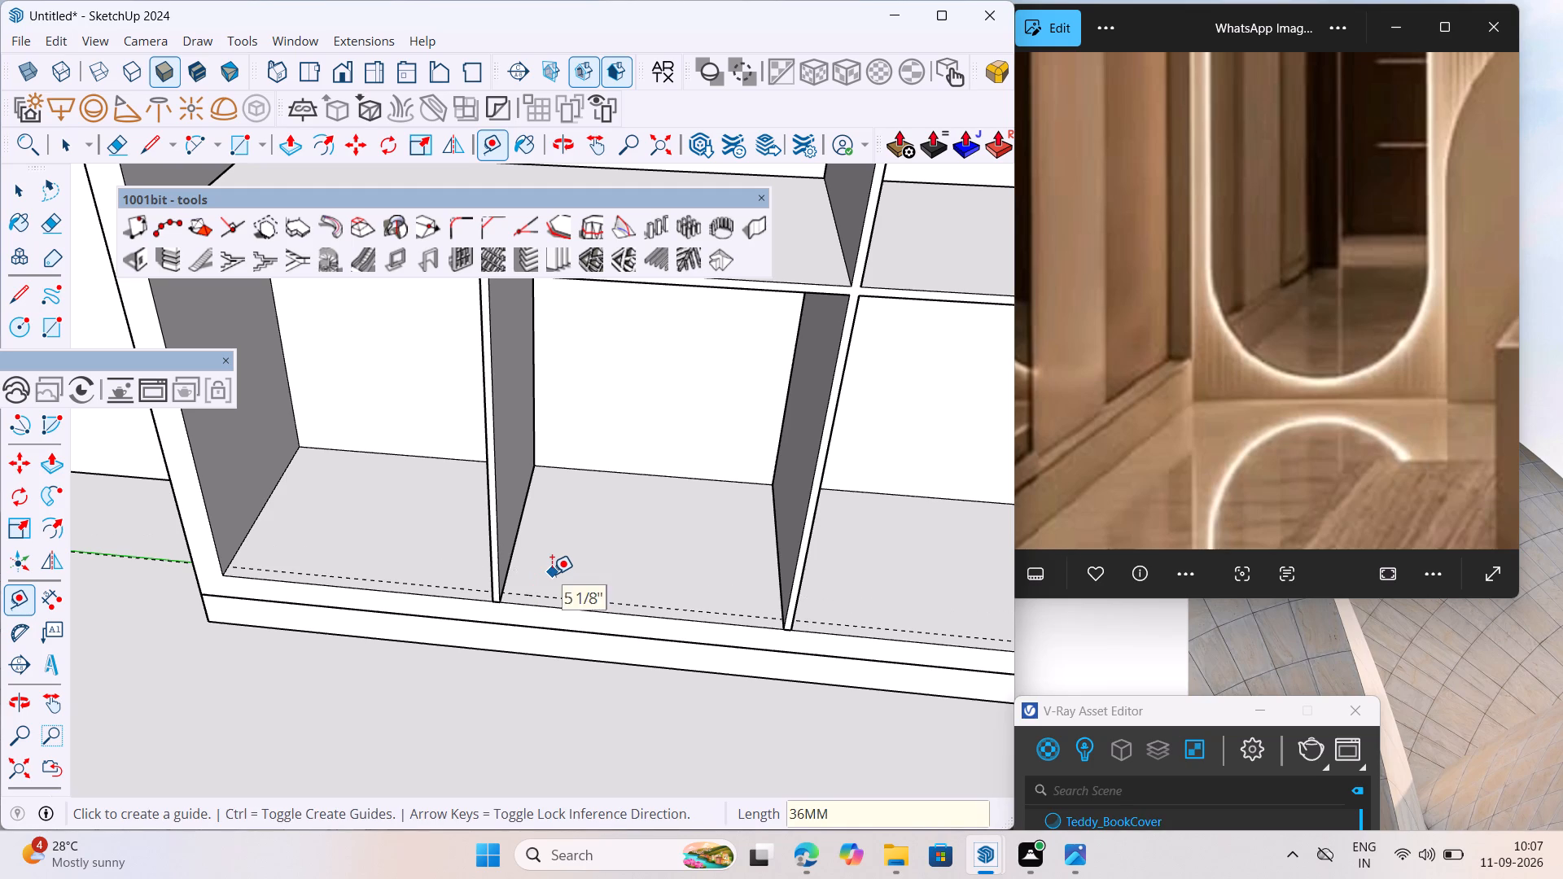
# Move the shelf-and-partition grid back from the wardrobe's front edge onto the 36 mm guide, and clear the selection.
pyautogui.scroll(15, 519, 593)
pyautogui.press('space')
pyautogui.click(460, 579)
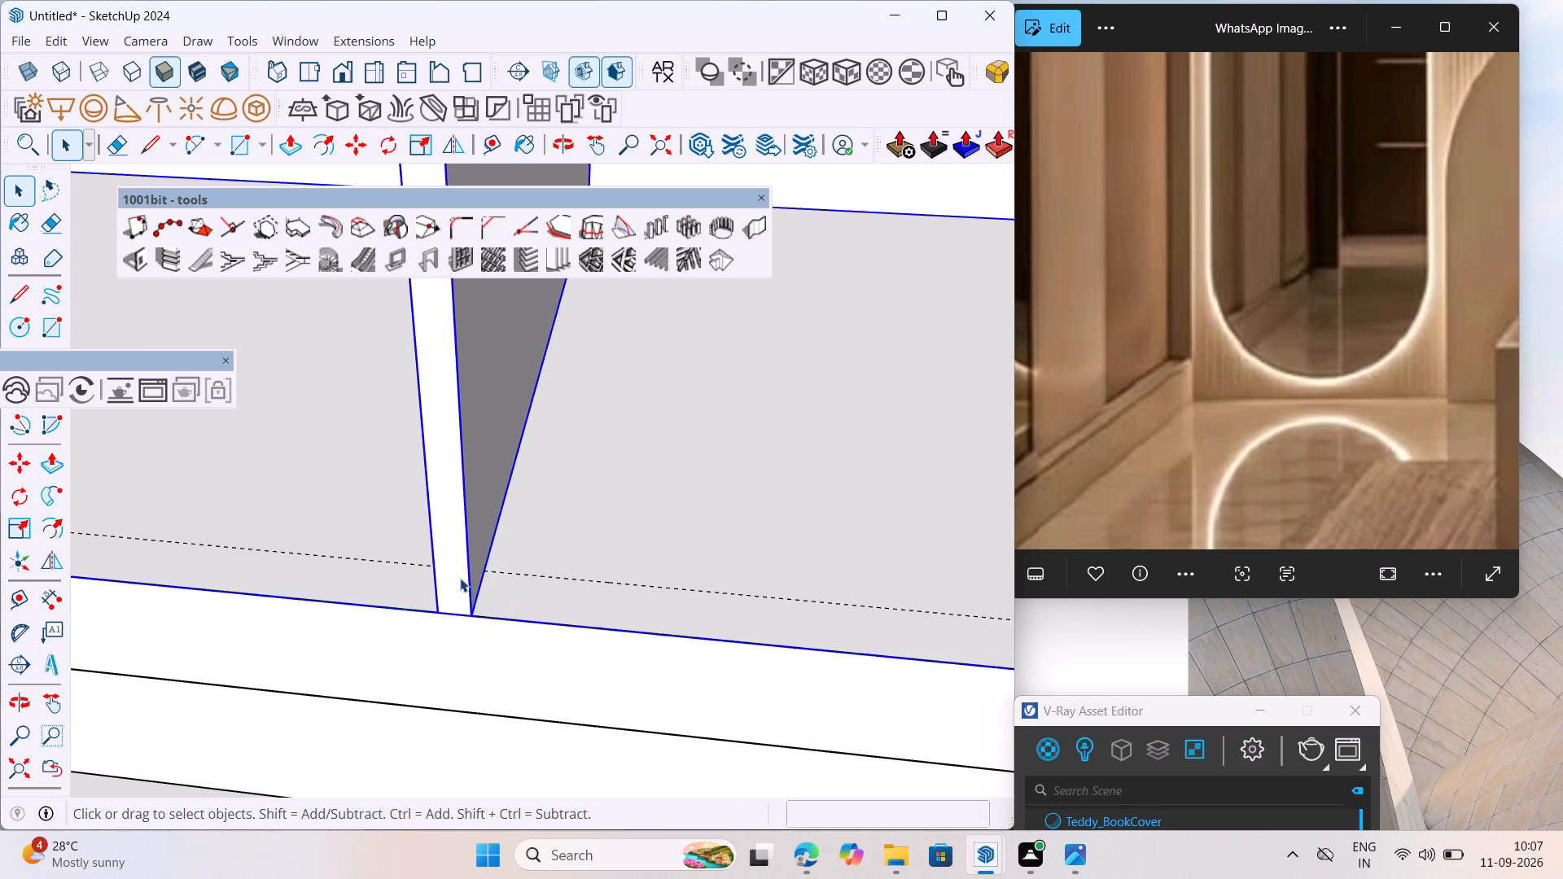
pyautogui.click(0, 441)
pyautogui.click(19, 463)
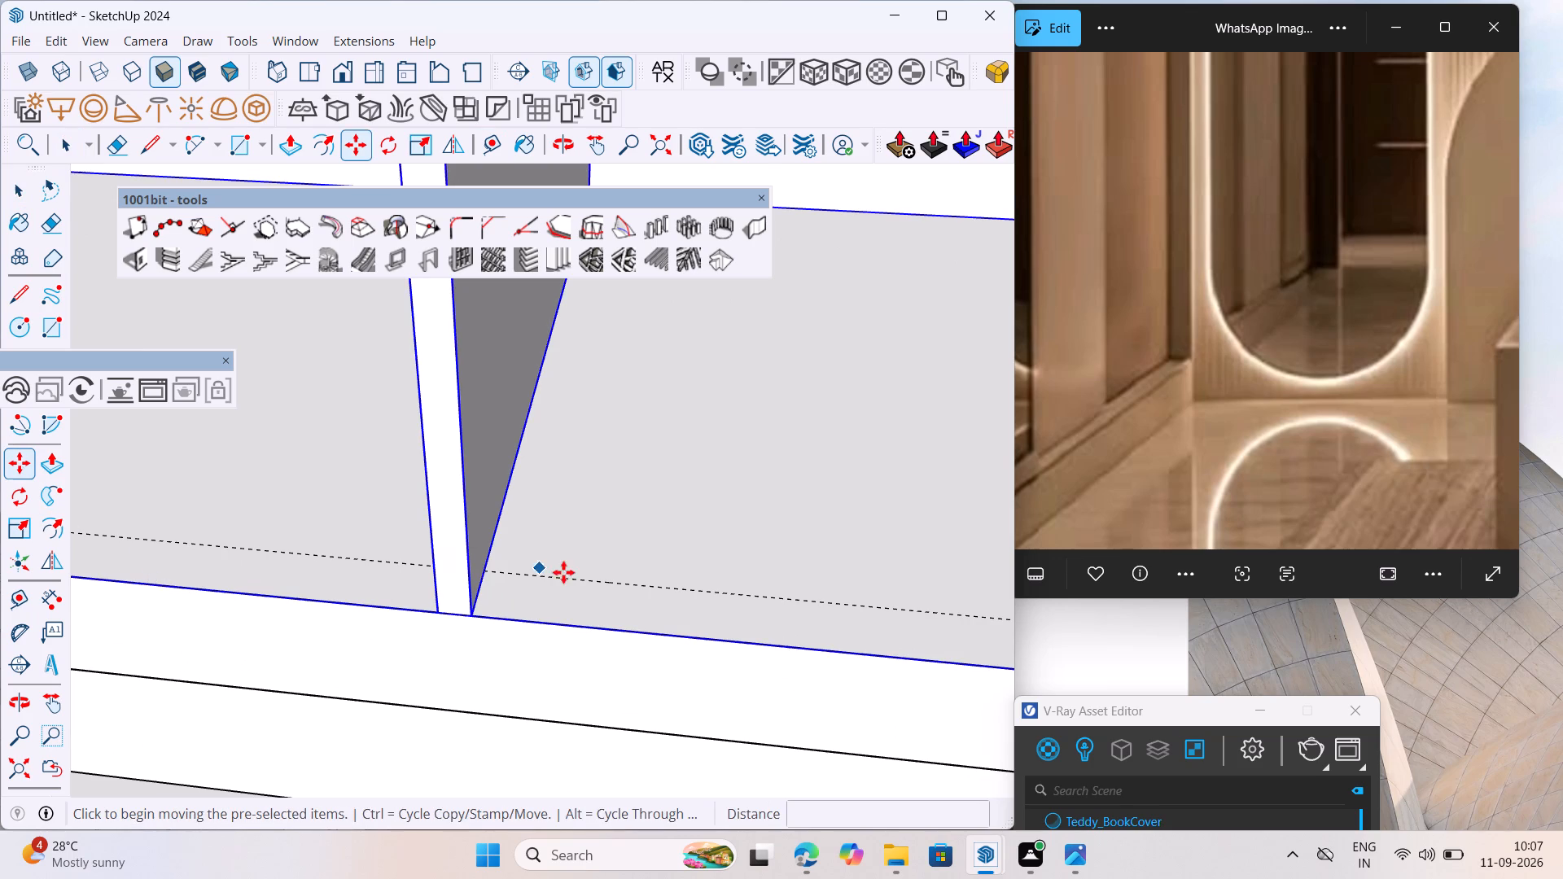
pyautogui.click(470, 611)
pyautogui.click(484, 572)
pyautogui.scroll(-8, 460, 563)
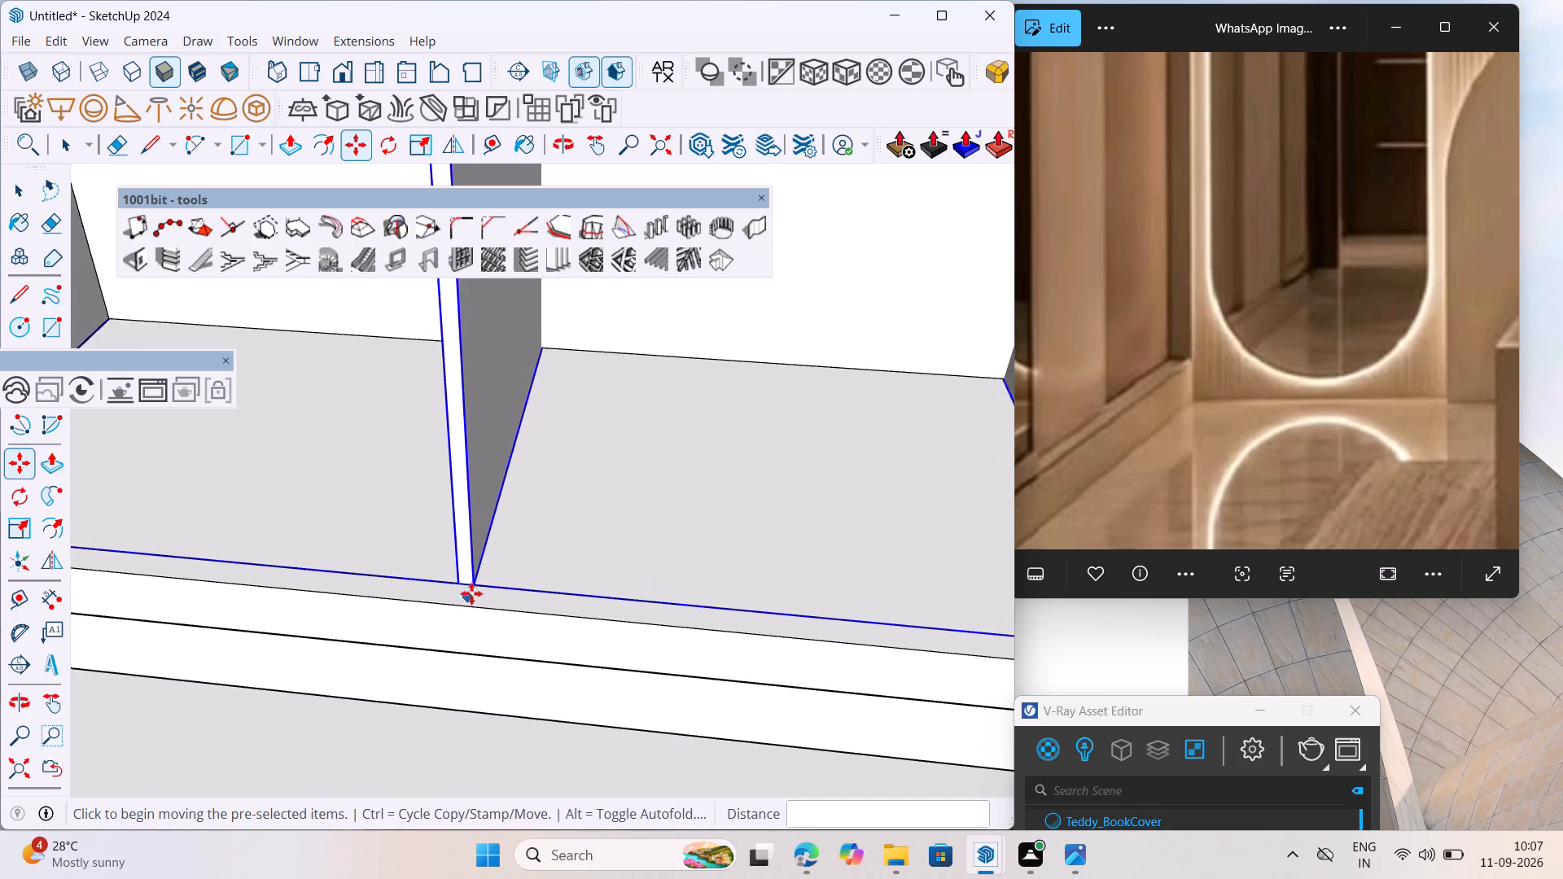
pyautogui.scroll(-14, 471, 593)
pyautogui.moveTo(380, 604); pyautogui.dragTo(432, 590, button='middle')
pyautogui.scroll(-14, 422, 588)
pyautogui.moveTo(450, 702); pyautogui.dragTo(497, 653, button='middle')
pyautogui.press('space')
pyautogui.scroll(-7, 460, 665)
pyautogui.rightClick(812, 387)
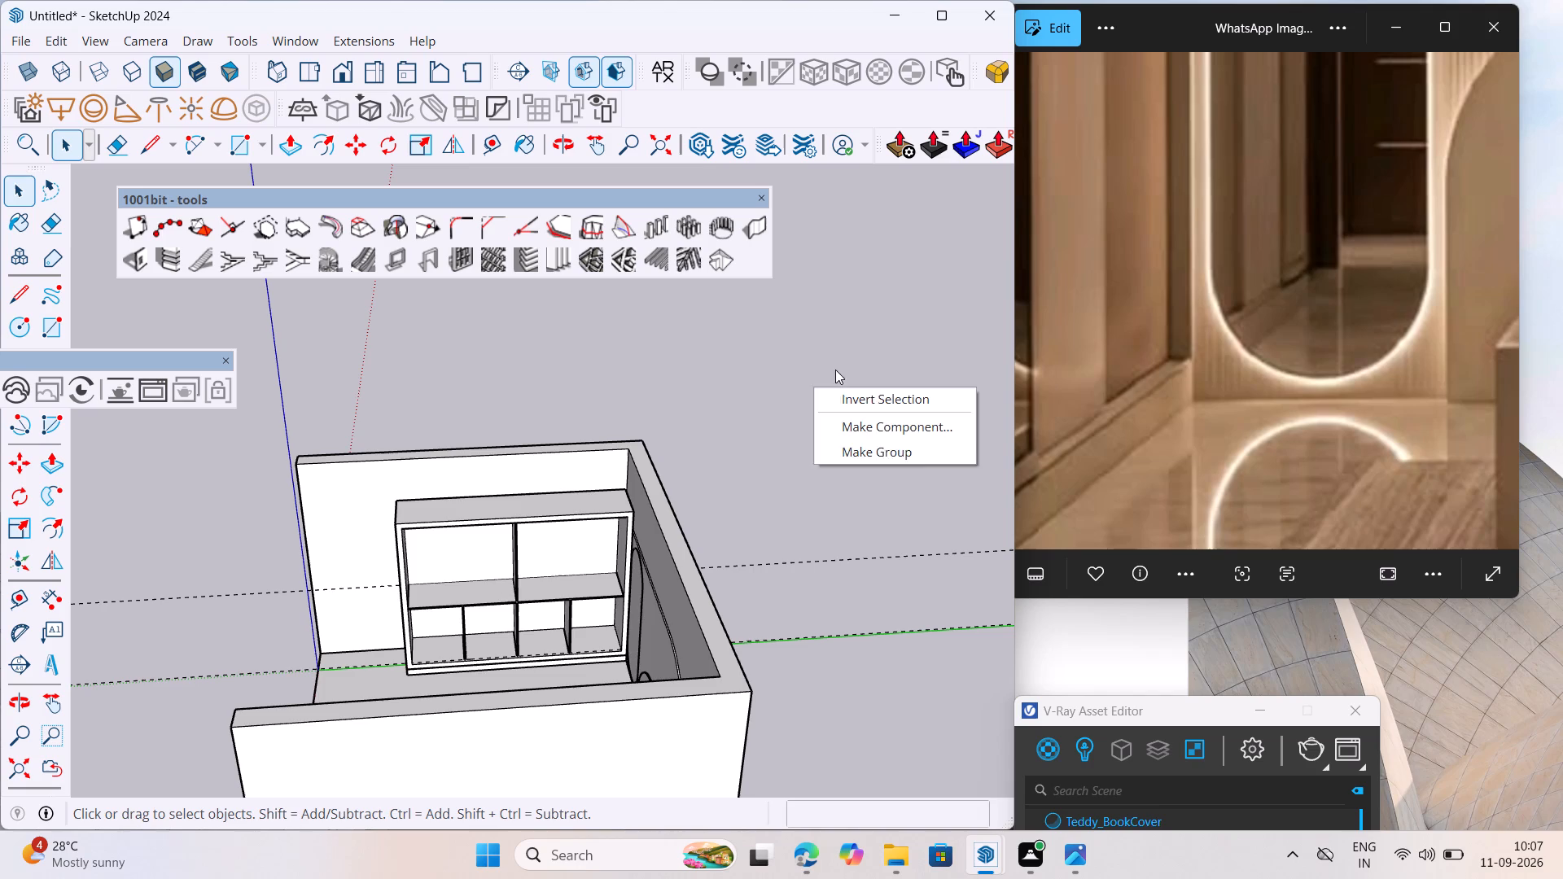
pyautogui.click(834, 363)
# Examine the recessed grid and the wardrobe's front opening from several angles, and compare with the full bedroom reference image.
pyautogui.scroll(-1, 400, 598)
pyautogui.moveTo(458, 607); pyautogui.dragTo(436, 673, button='middle')
pyautogui.scroll(5, 471, 645)
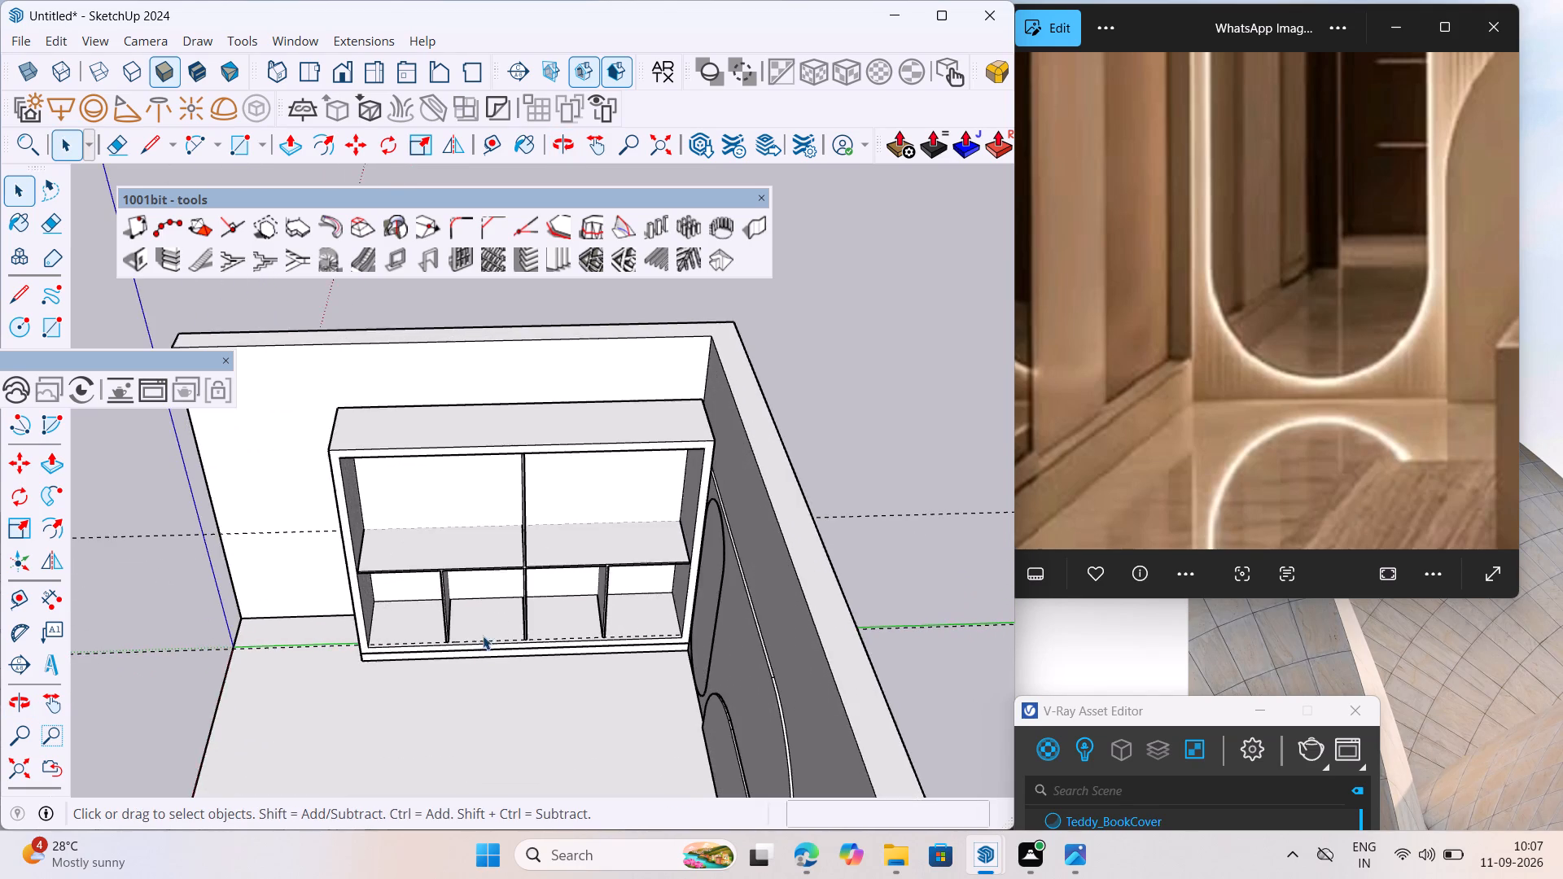
pyautogui.scroll(-5, 486, 637)
pyautogui.moveTo(479, 654); pyautogui.dragTo(501, 649, button='middle')
pyautogui.scroll(20, 427, 639)
pyautogui.scroll(1, 427, 639)
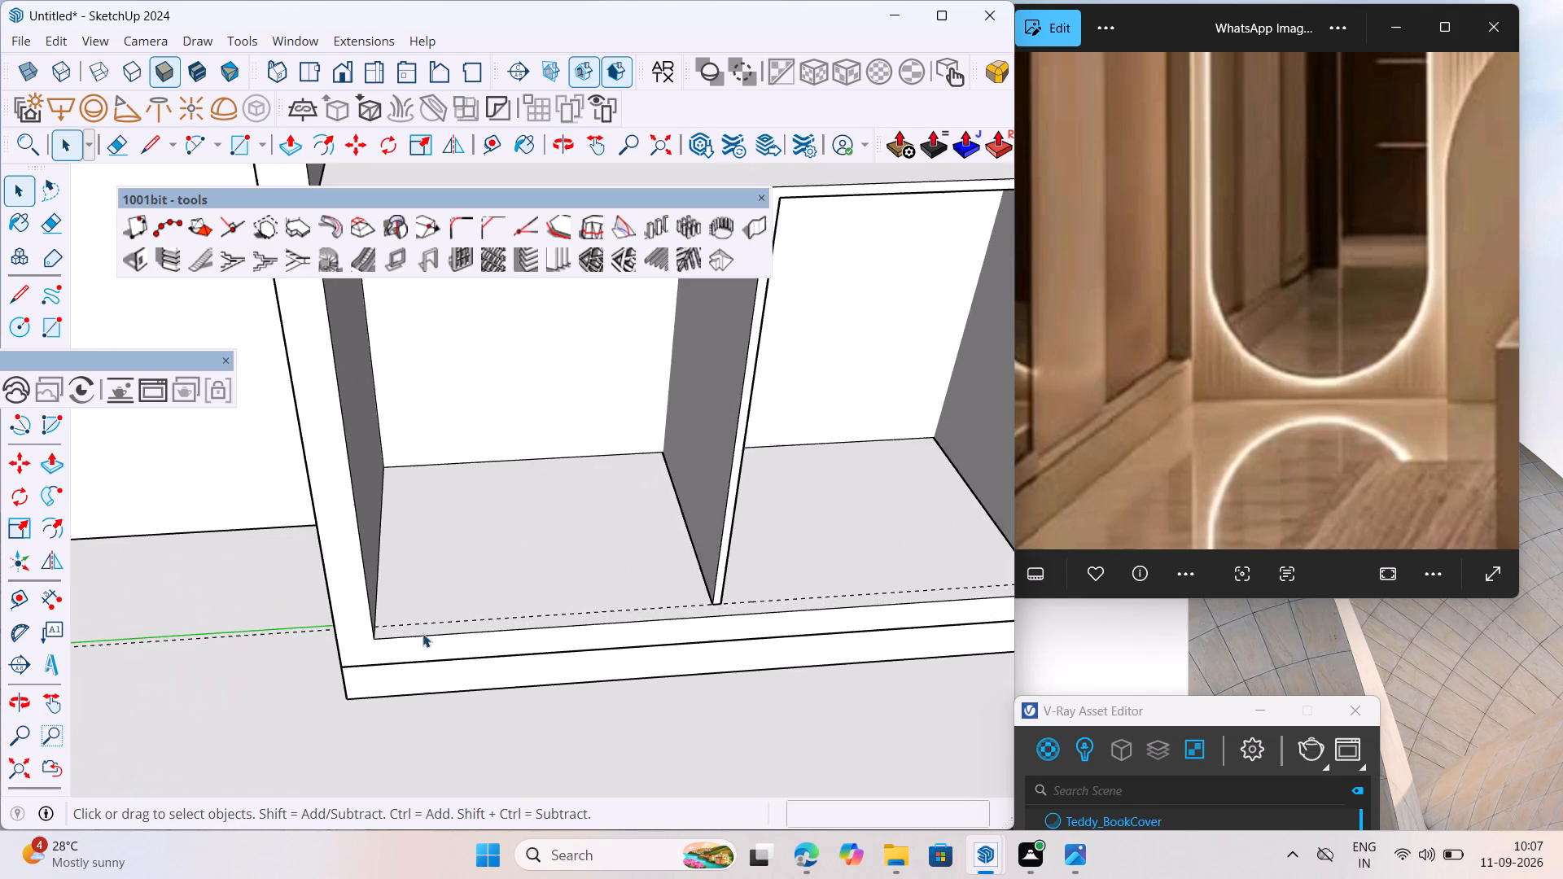
pyautogui.scroll(-5, 363, 624)
pyautogui.scroll(-9, 525, 608)
pyautogui.moveTo(521, 632); pyautogui.dragTo(493, 639, button='middle')
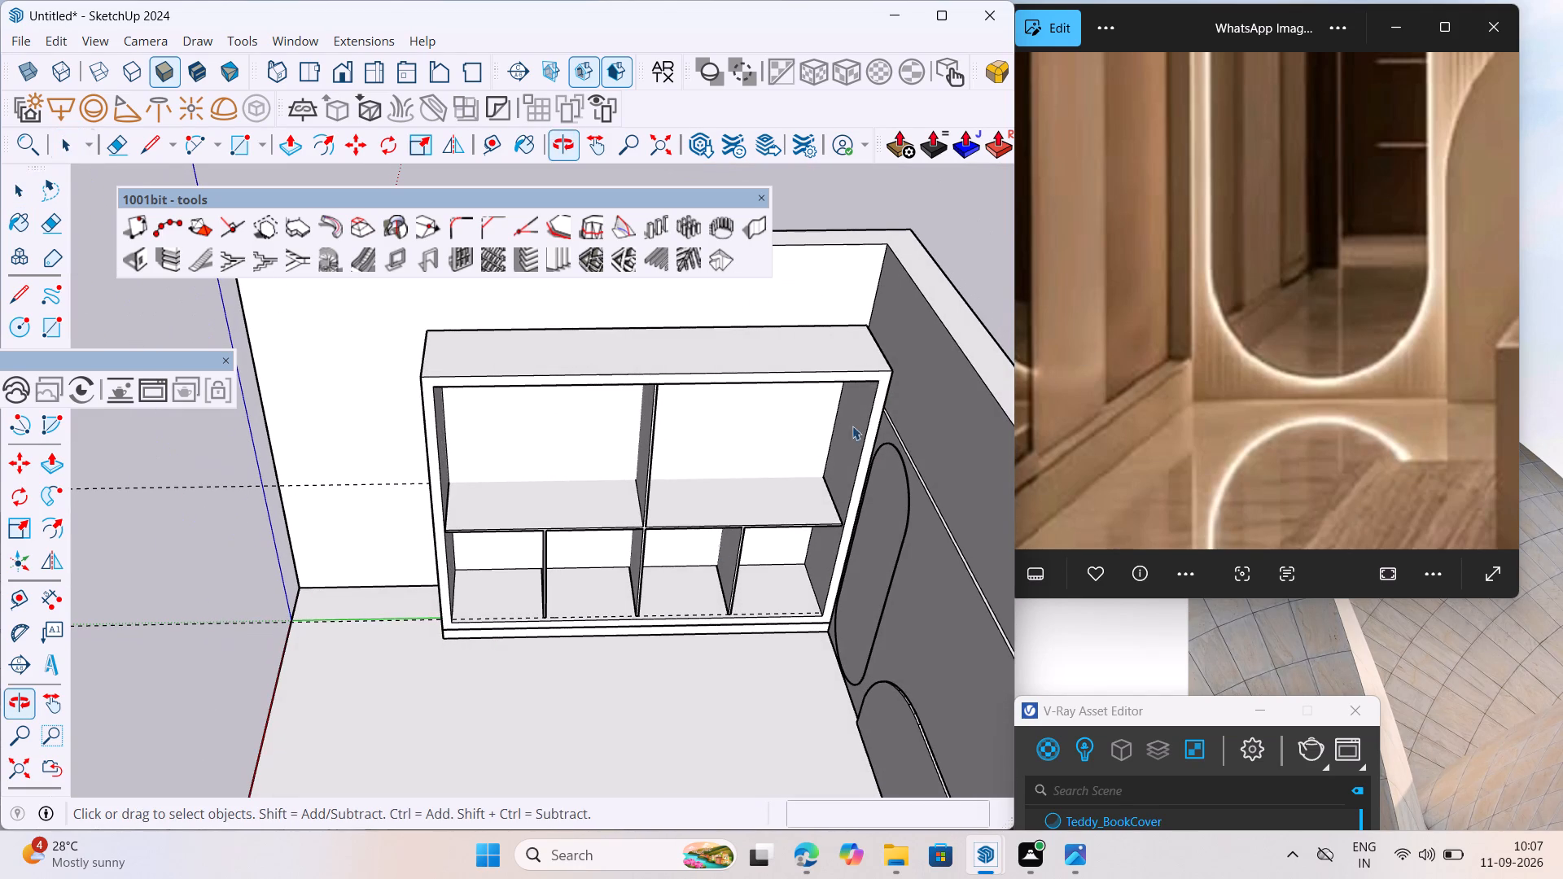
pyautogui.scroll(-14, 1197, 323)
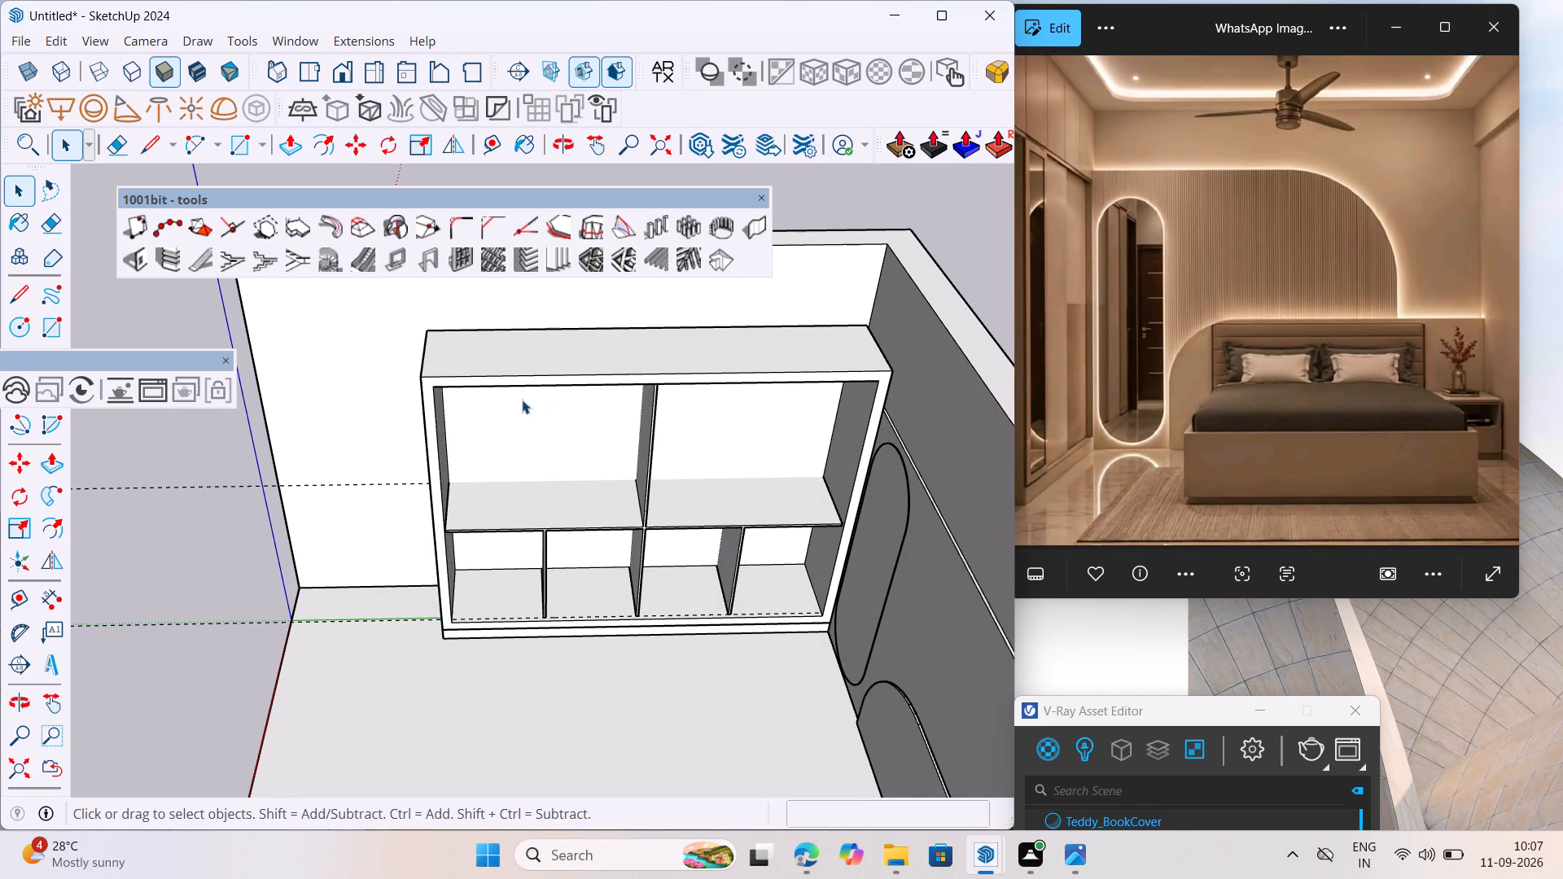
pyautogui.scroll(1, 447, 387)
pyautogui.scroll(5, 603, 646)
pyautogui.scroll(4, 451, 612)
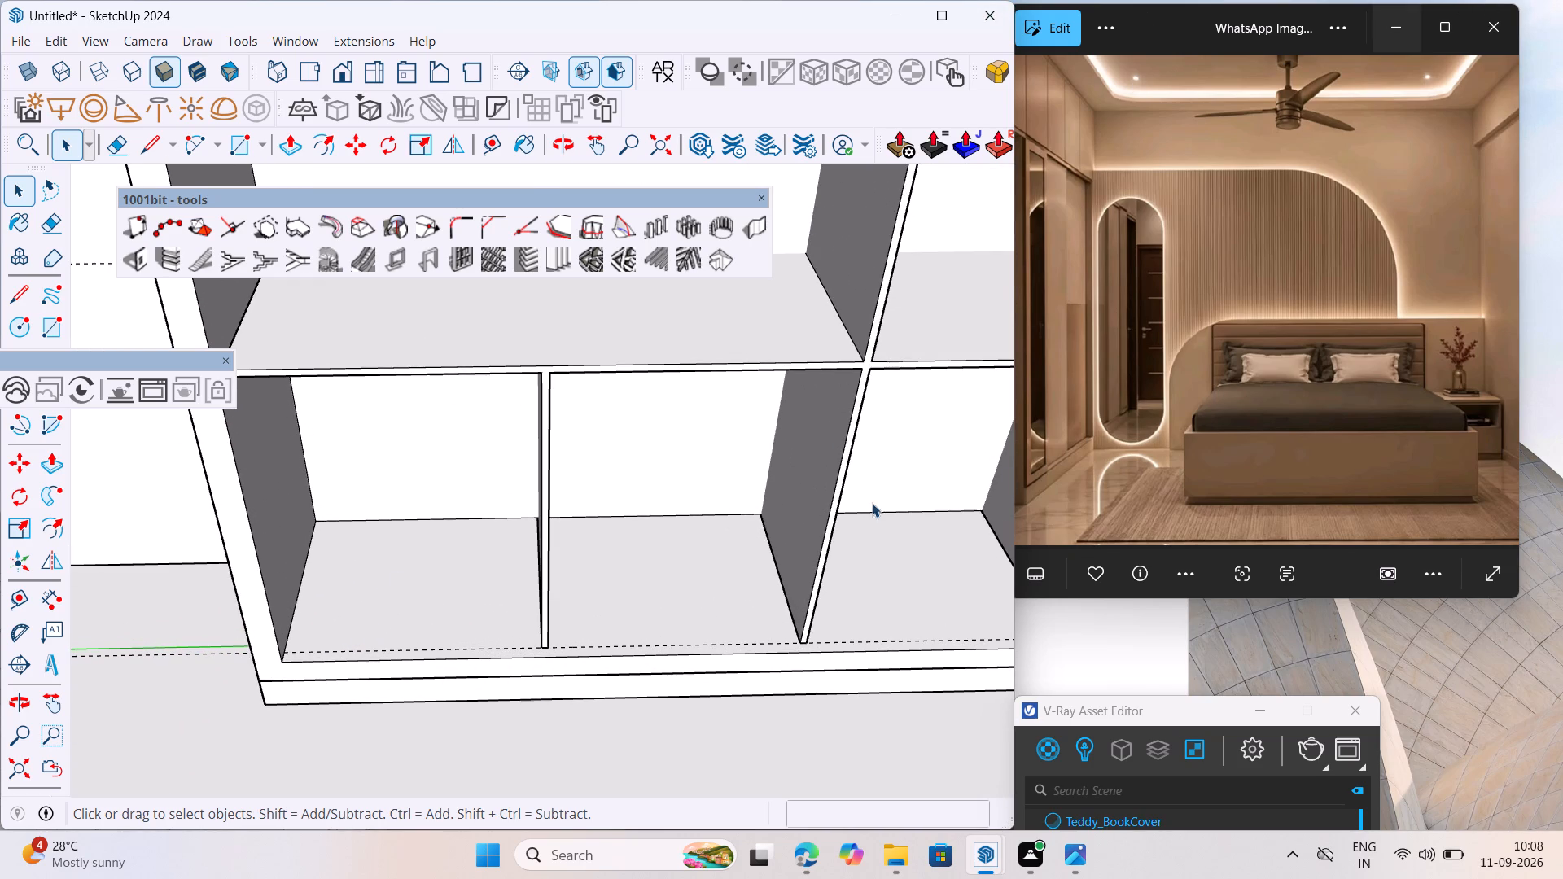
pyautogui.scroll(-2, 418, 671)
pyautogui.moveTo(422, 621); pyautogui.dragTo(397, 518, button='middle')
pyautogui.scroll(-1, 397, 518)
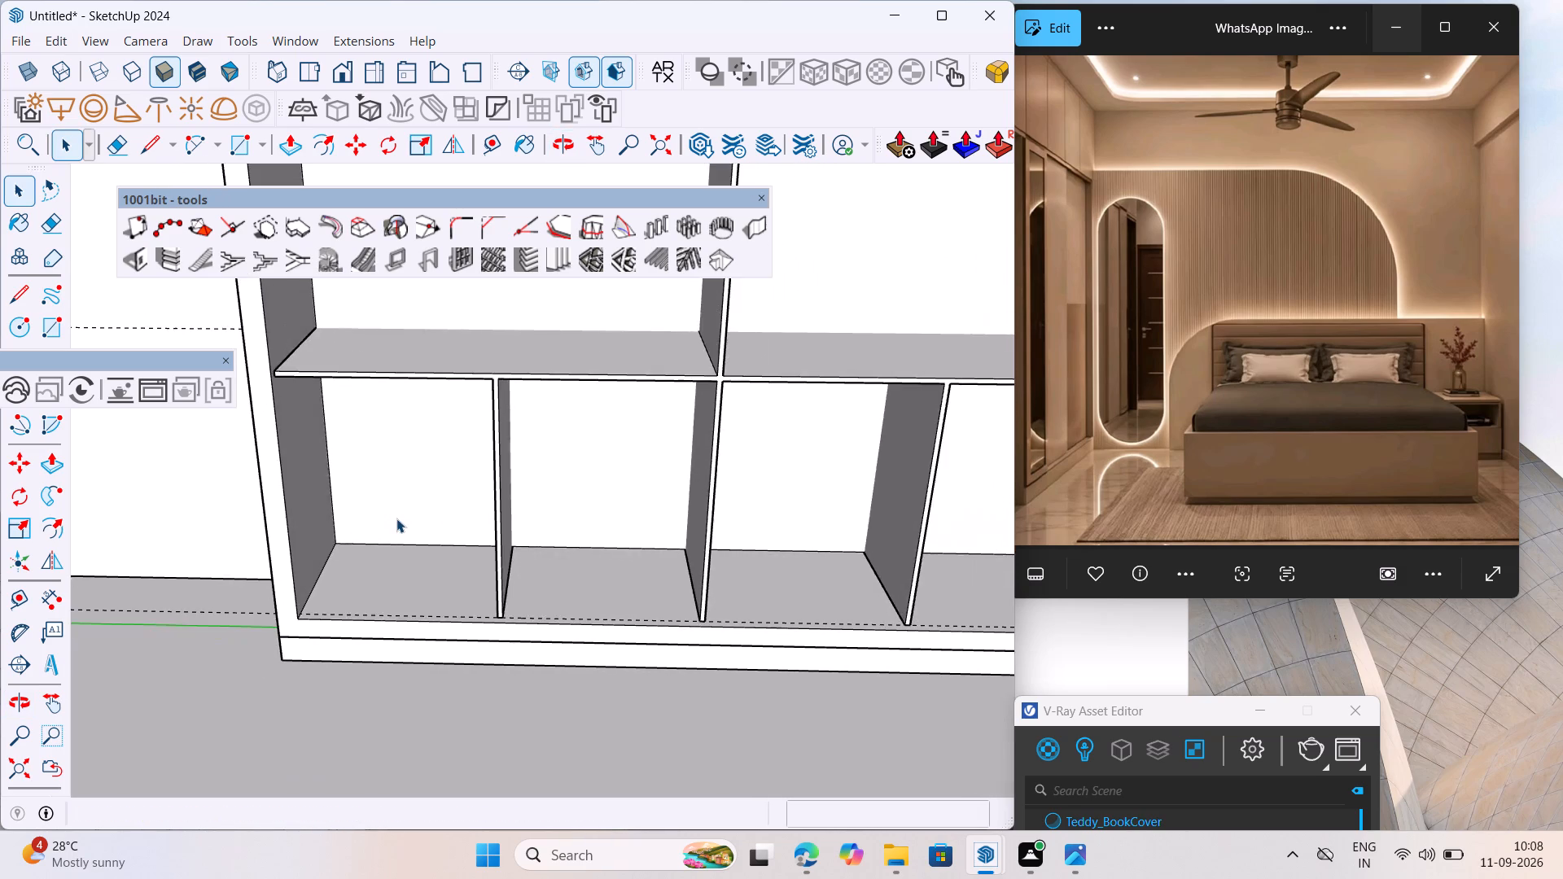
pyautogui.scroll(-3, 400, 523)
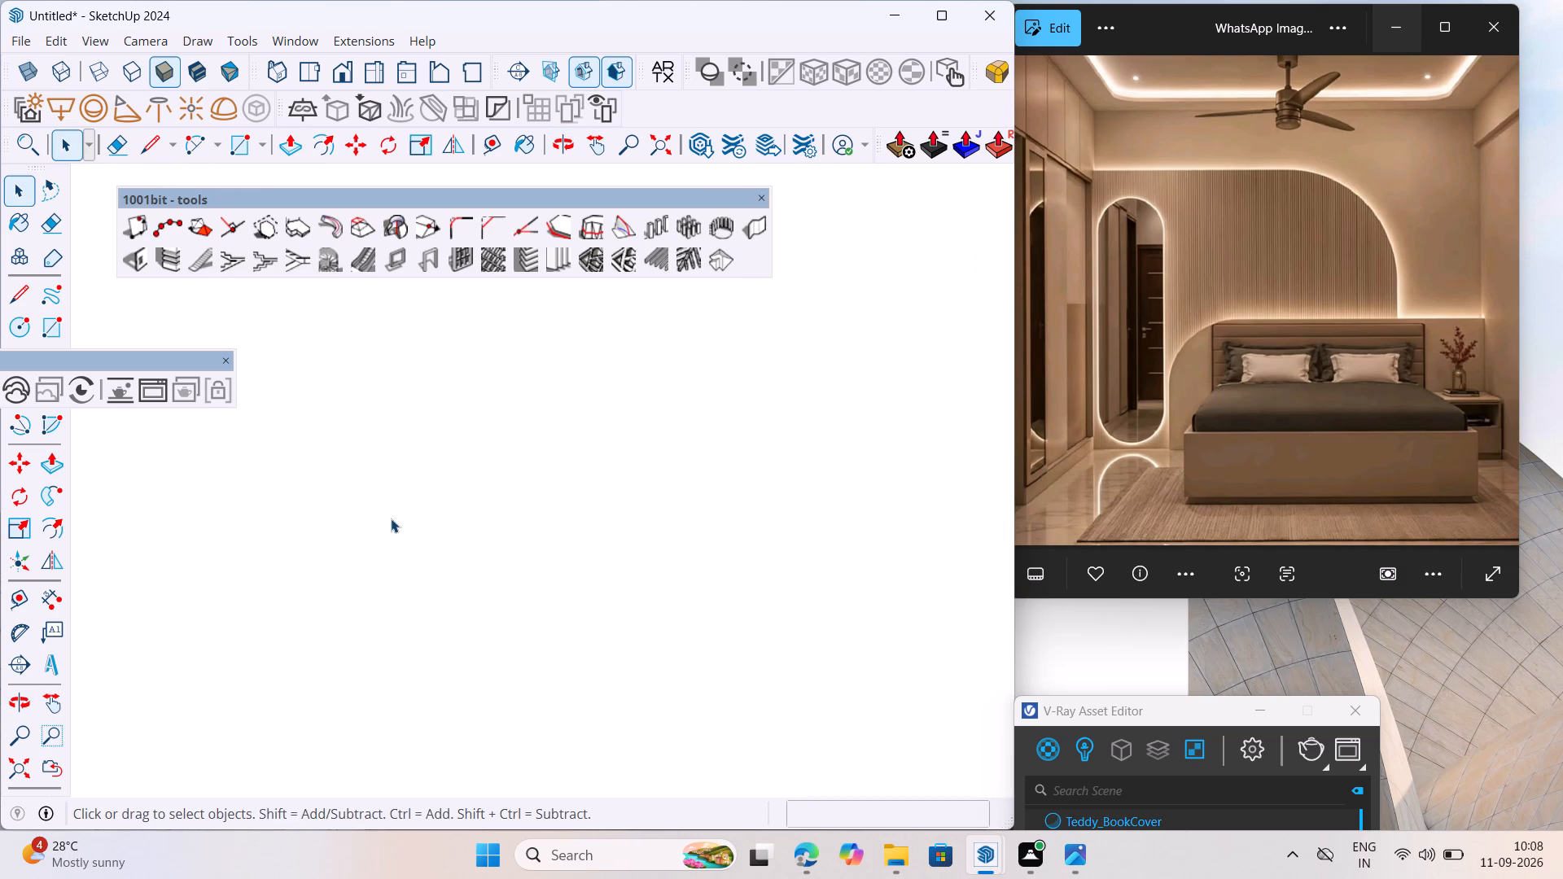
pyautogui.hotkey('shift', 'z')
pyautogui.moveTo(125, 582); pyautogui.dragTo(590, 606, button='middle')
pyautogui.scroll(1, 583, 496)
pyautogui.moveTo(582, 496); pyautogui.dragTo(581, 496, button='middle')
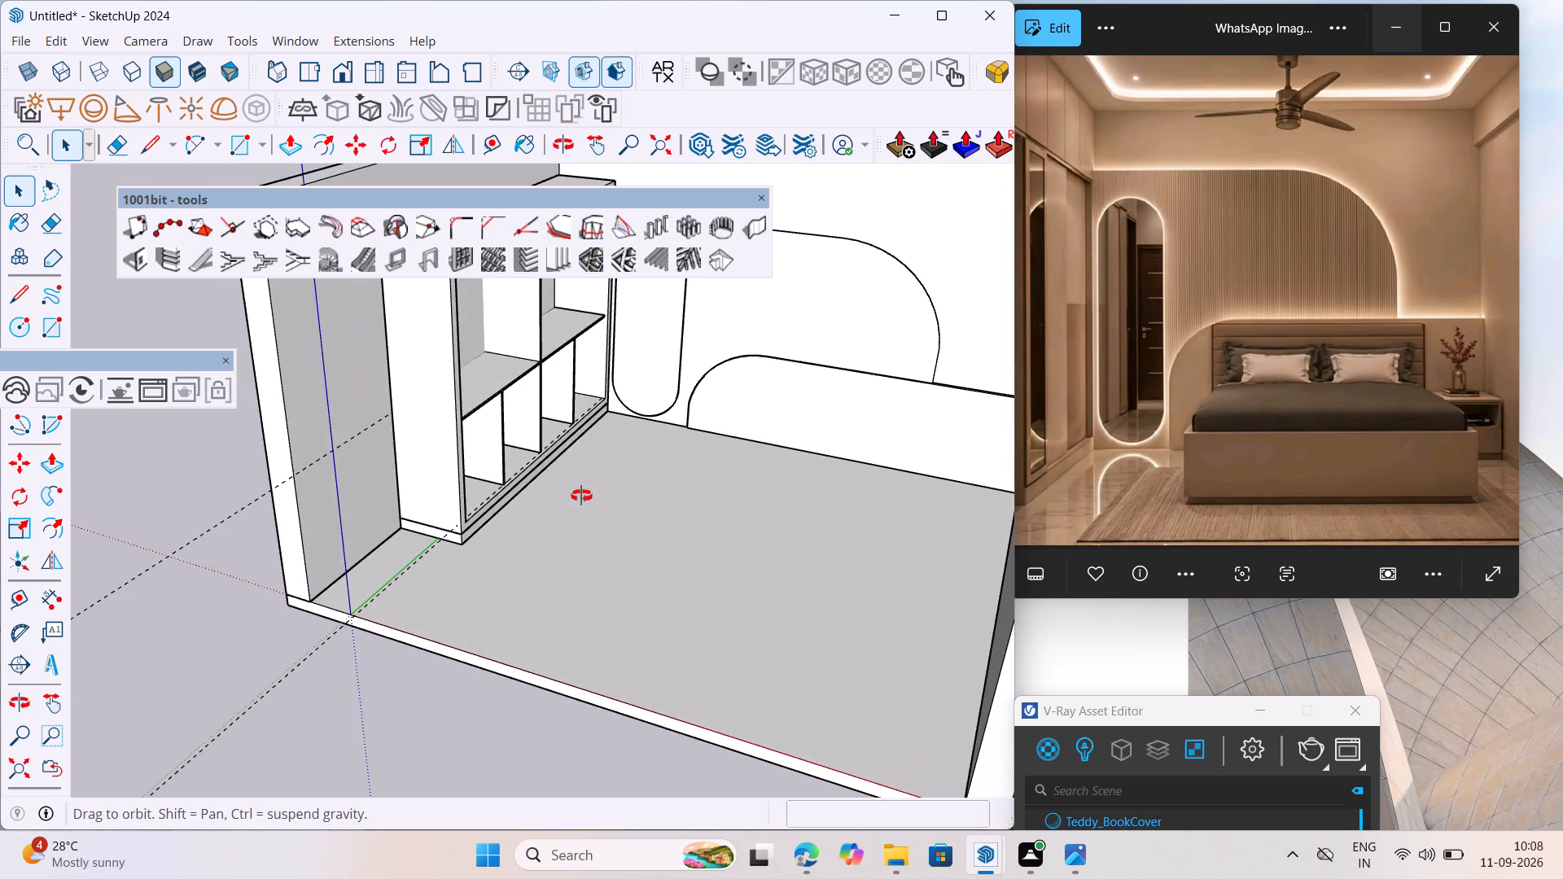
pyautogui.moveTo(581, 496); pyautogui.dragTo(474, 595, button='middle')
pyautogui.scroll(1, 496, 532)
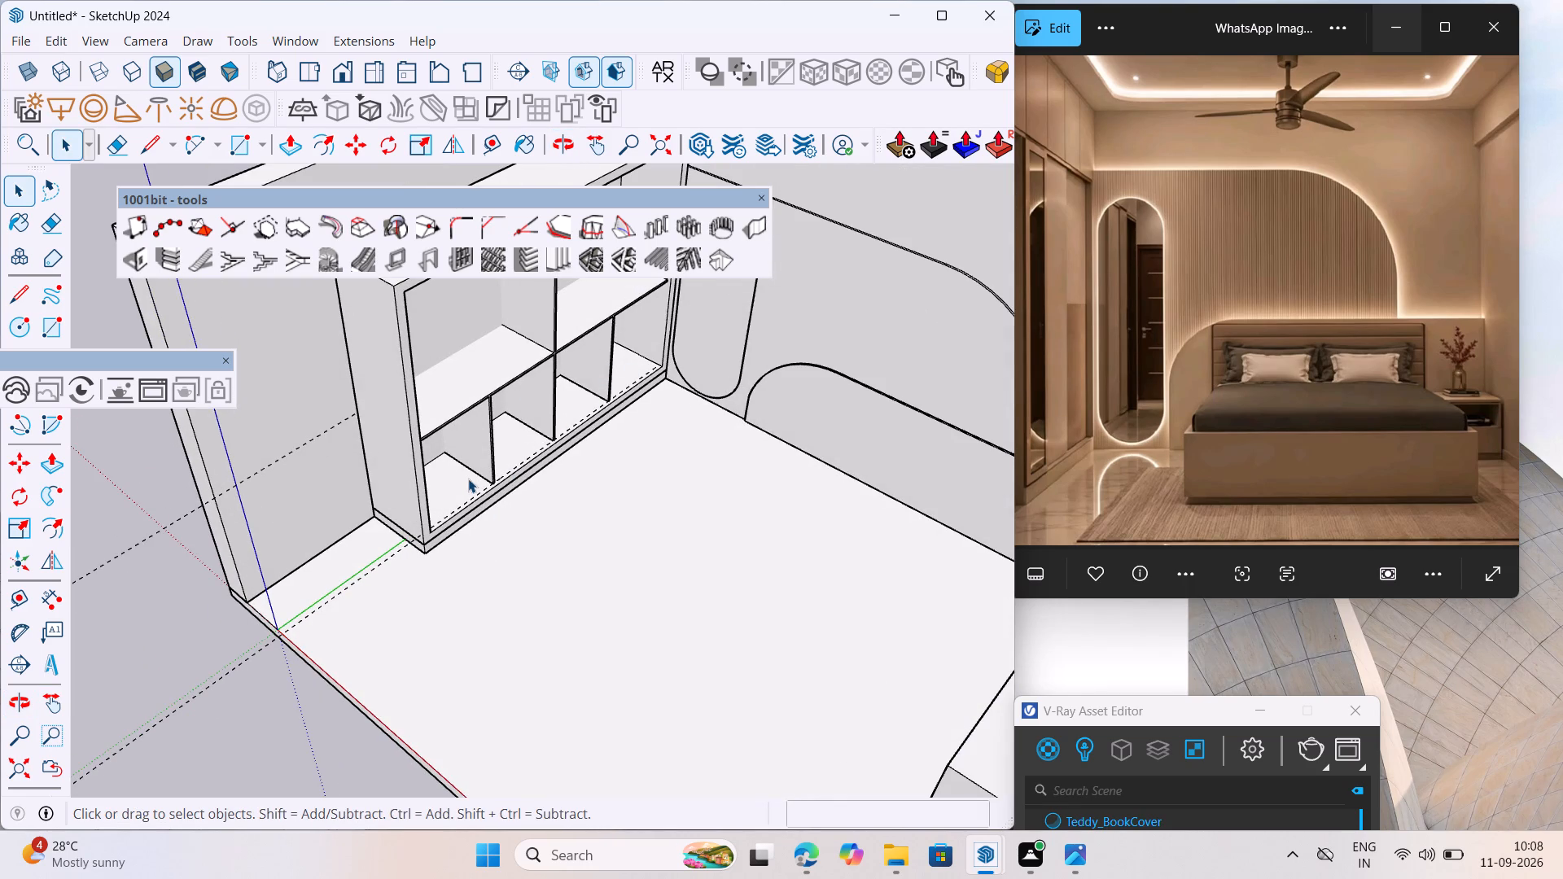
# Draw a vertical rectangle about 9' 7 3/8" by 7' 2" across the wardrobe's front opening, starting at the guide line's lower corner.
pyautogui.press('r')
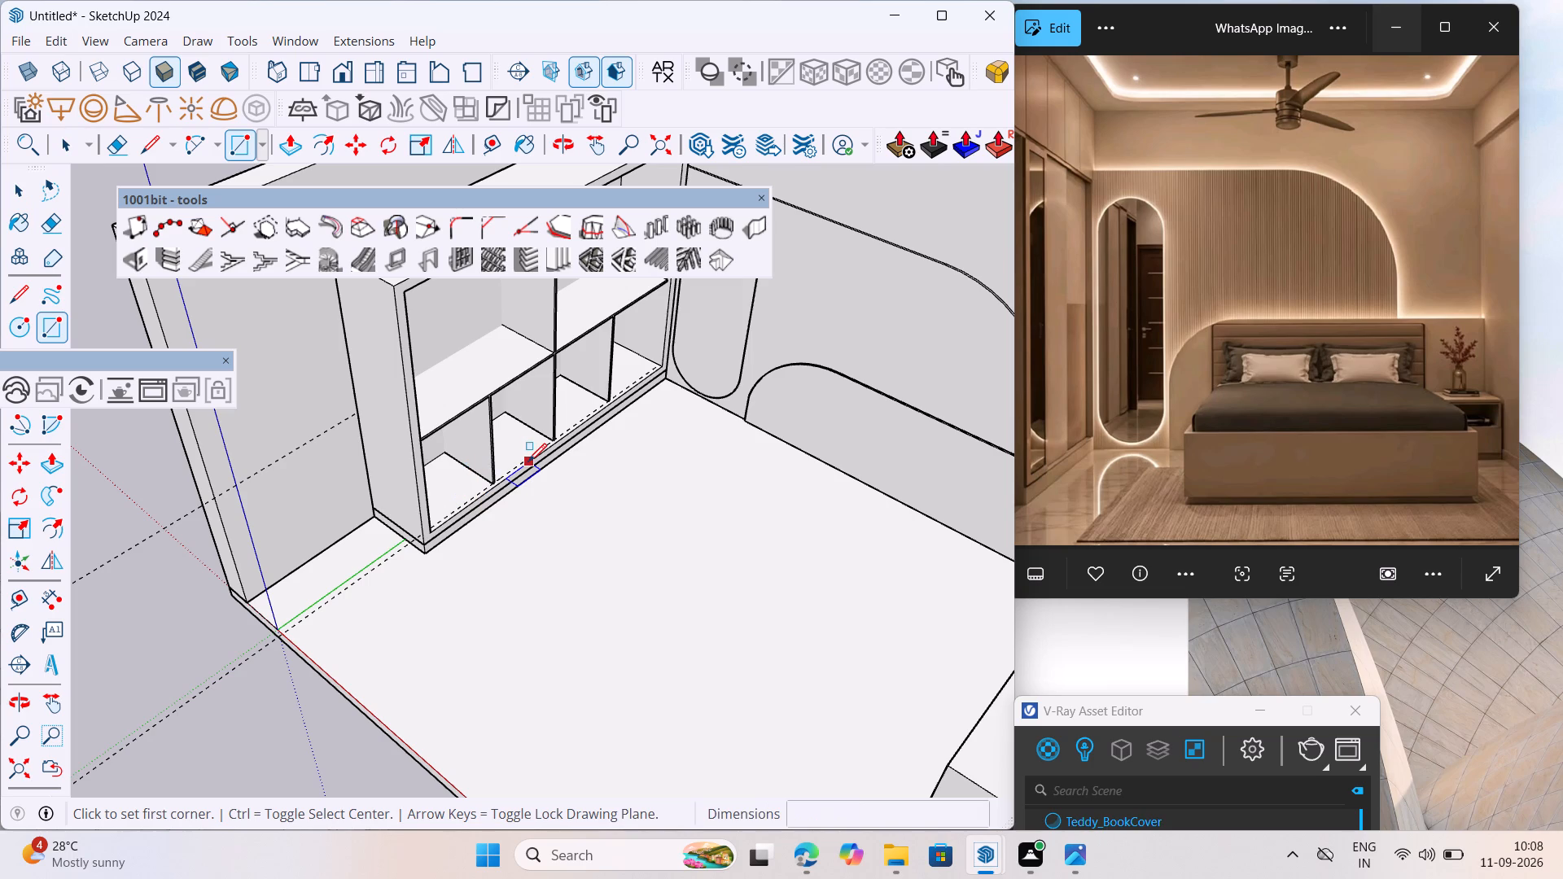
pyautogui.press('Left')
pyautogui.press('Up')
pyautogui.press('Right')
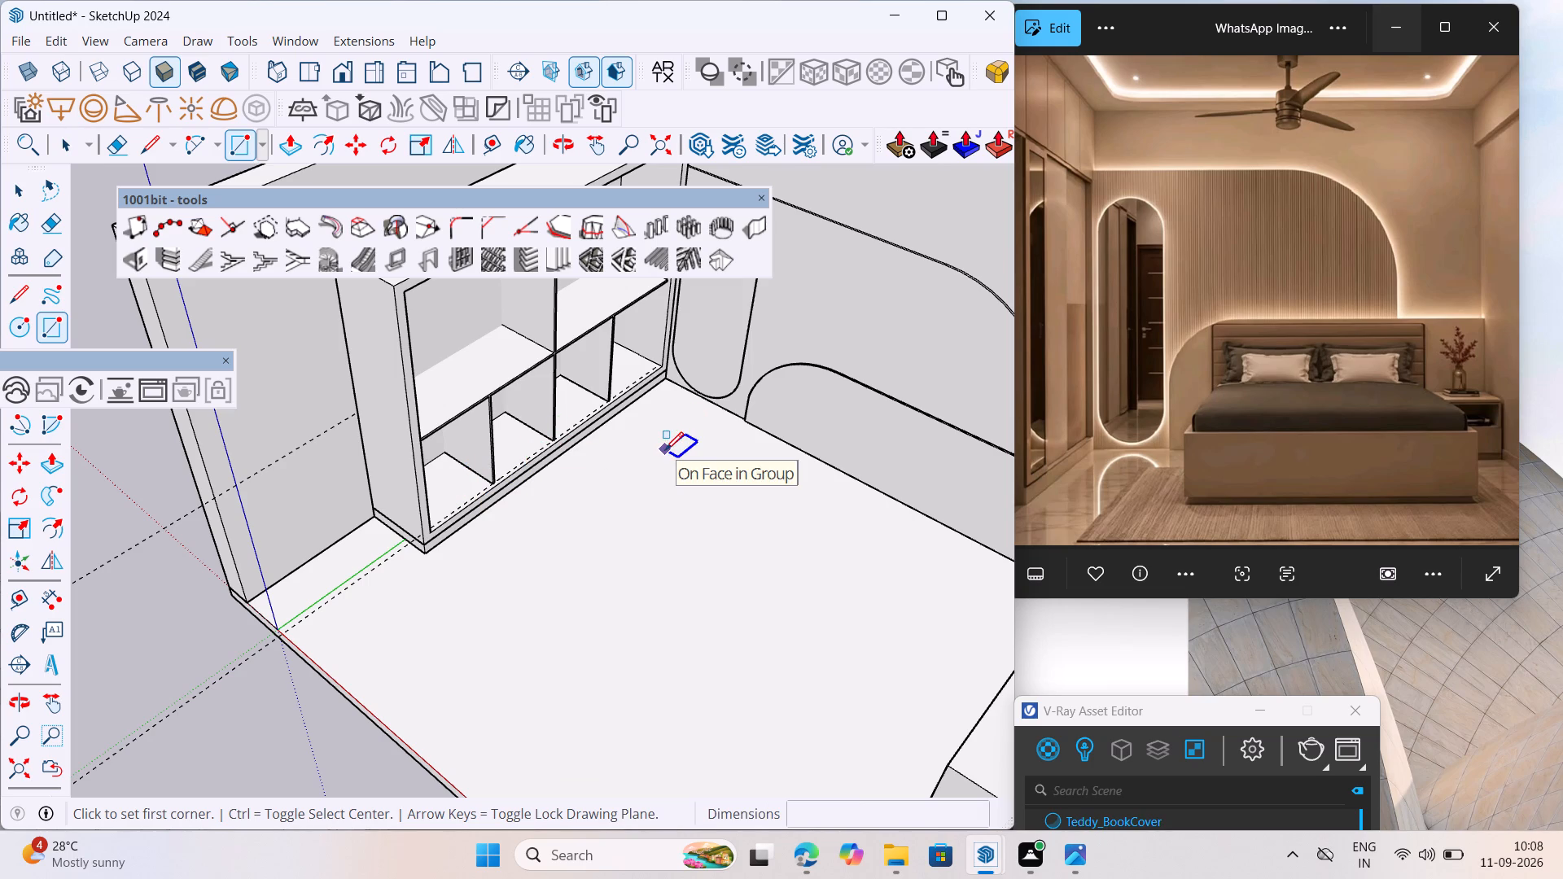
pyautogui.moveTo(690, 438); pyautogui.dragTo(650, 451, button='middle')
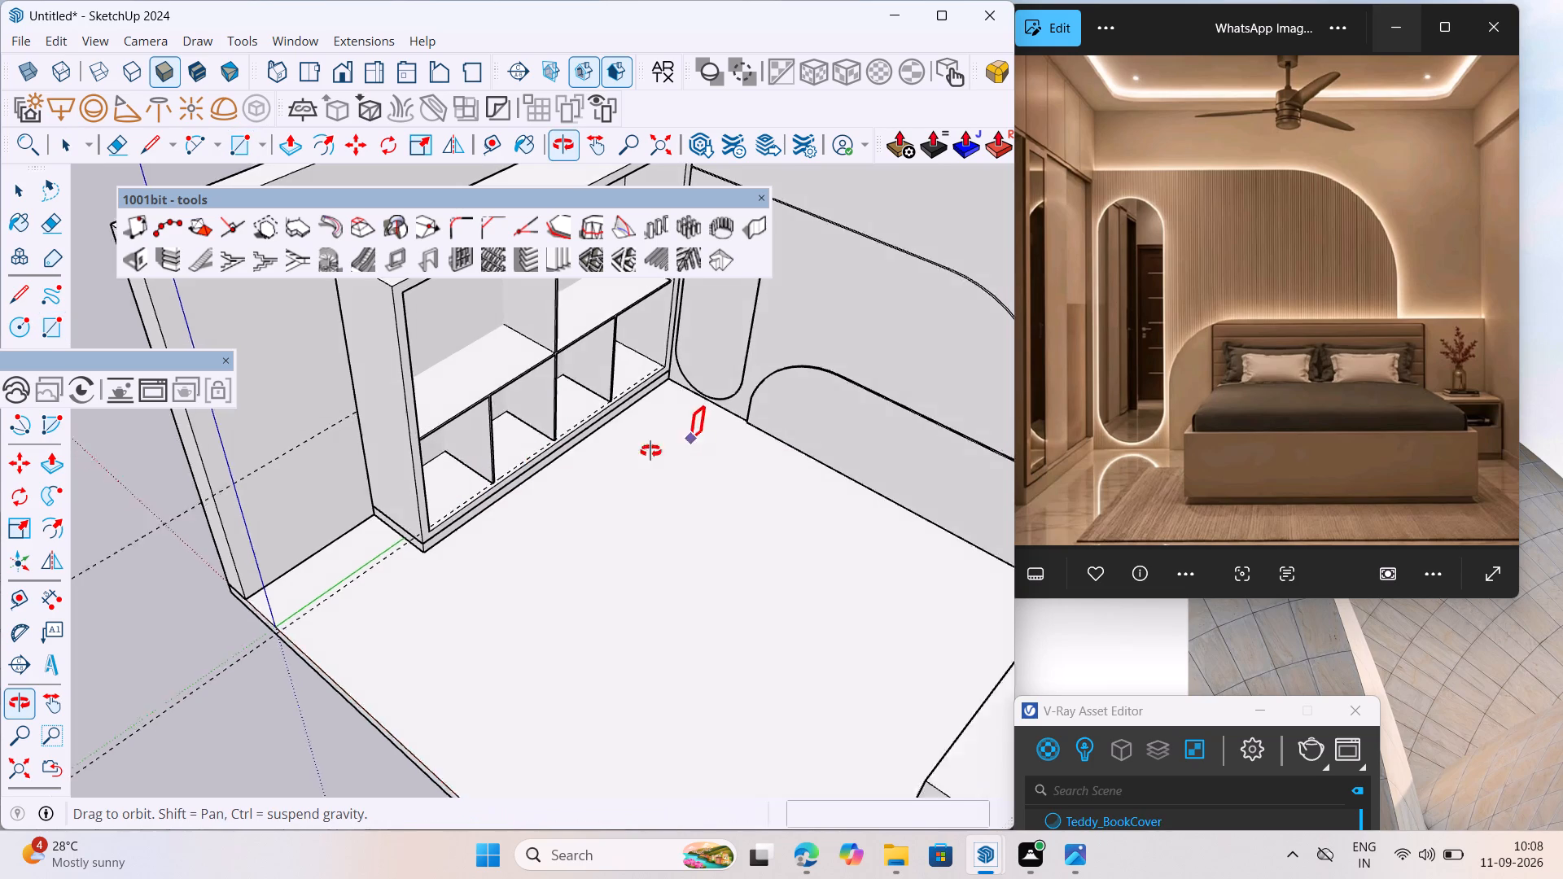
pyautogui.moveTo(650, 451); pyautogui.dragTo(295, 458, button='middle')
pyautogui.scroll(6, 450, 434)
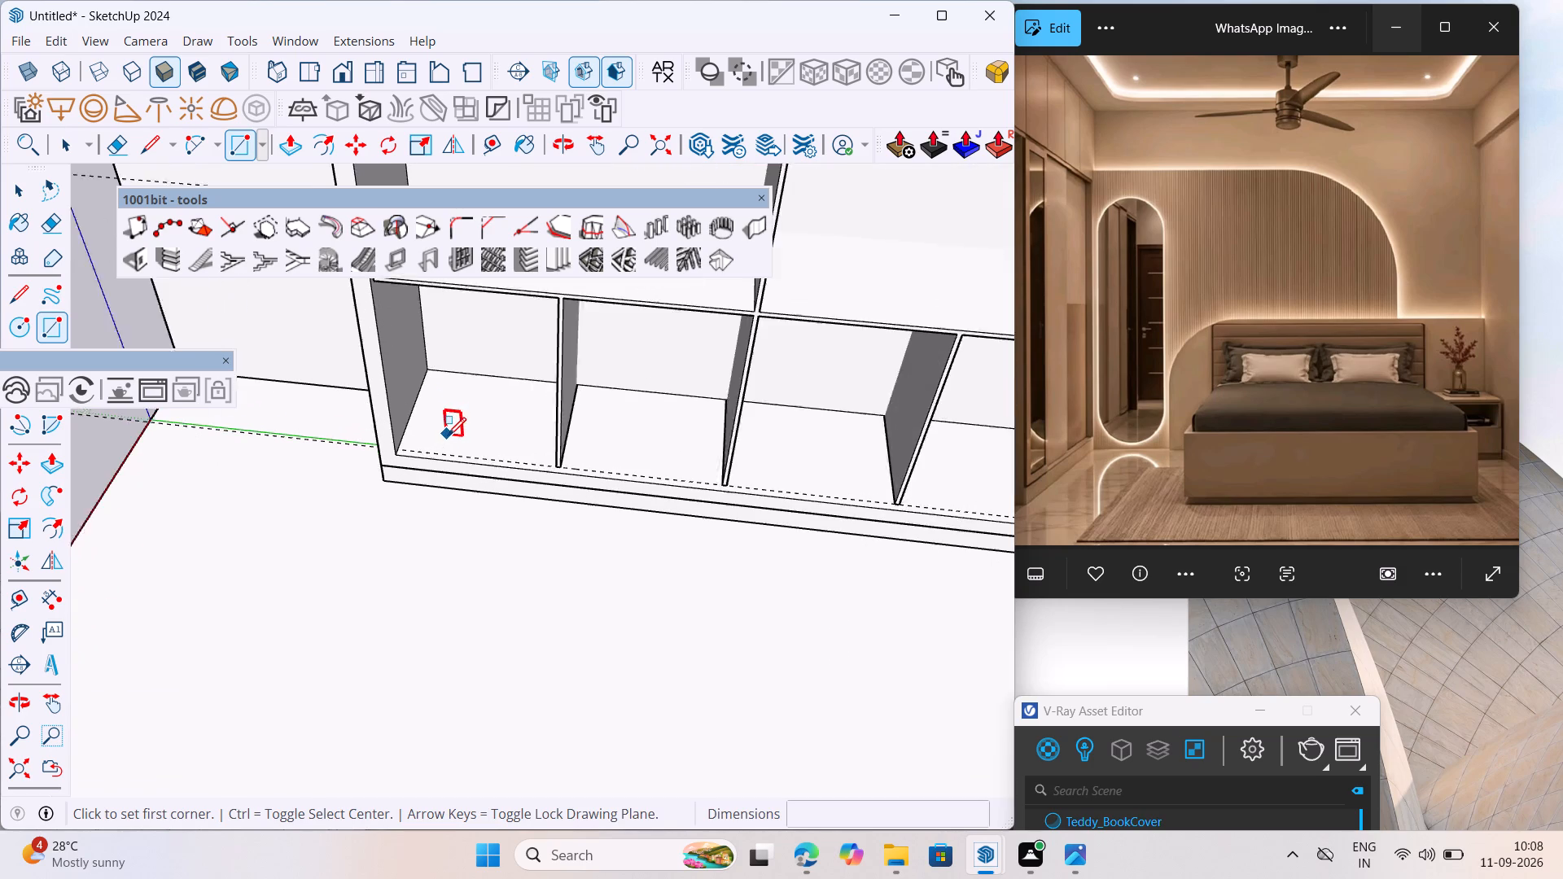
pyautogui.scroll(1, 448, 435)
pyautogui.moveTo(446, 436); pyautogui.dragTo(392, 468, button='middle')
pyautogui.scroll(6, 422, 450)
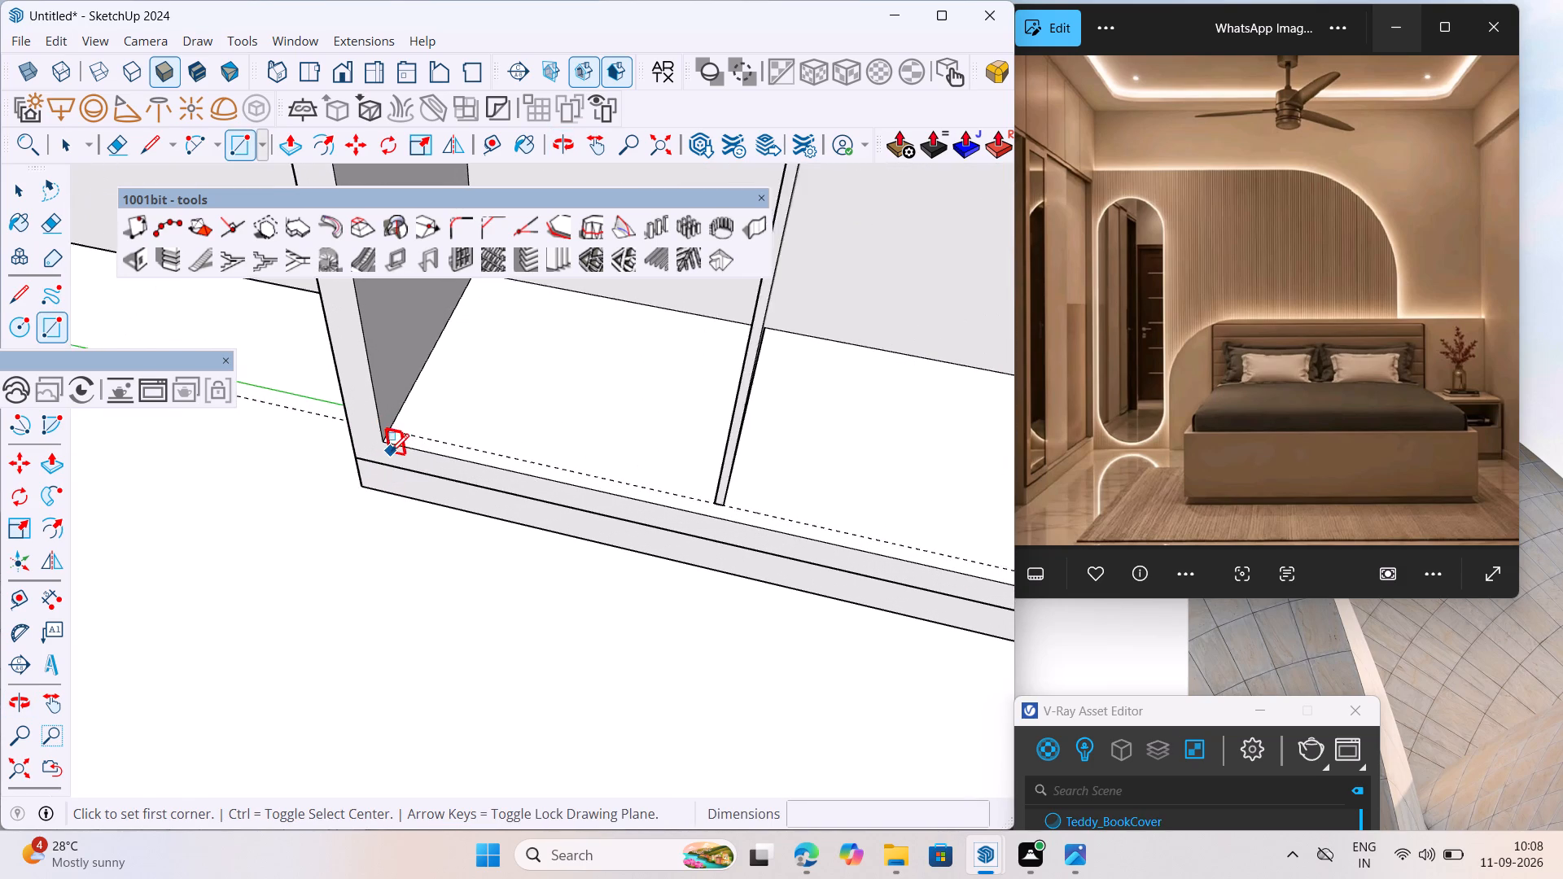
pyautogui.scroll(2, 391, 452)
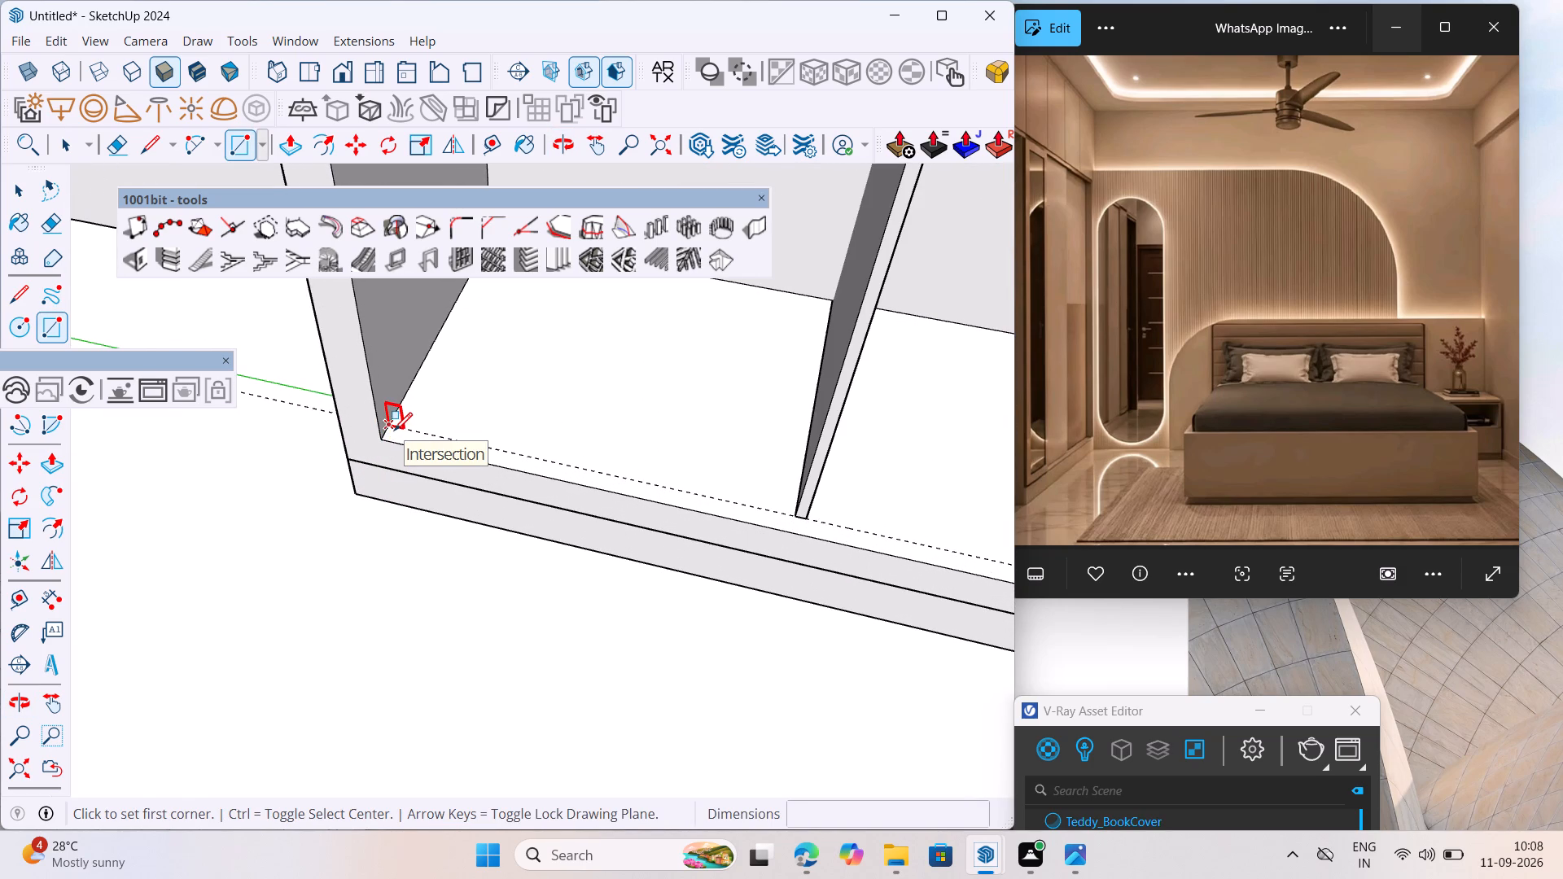
pyautogui.click(394, 430)
pyautogui.scroll(-4, 394, 430)
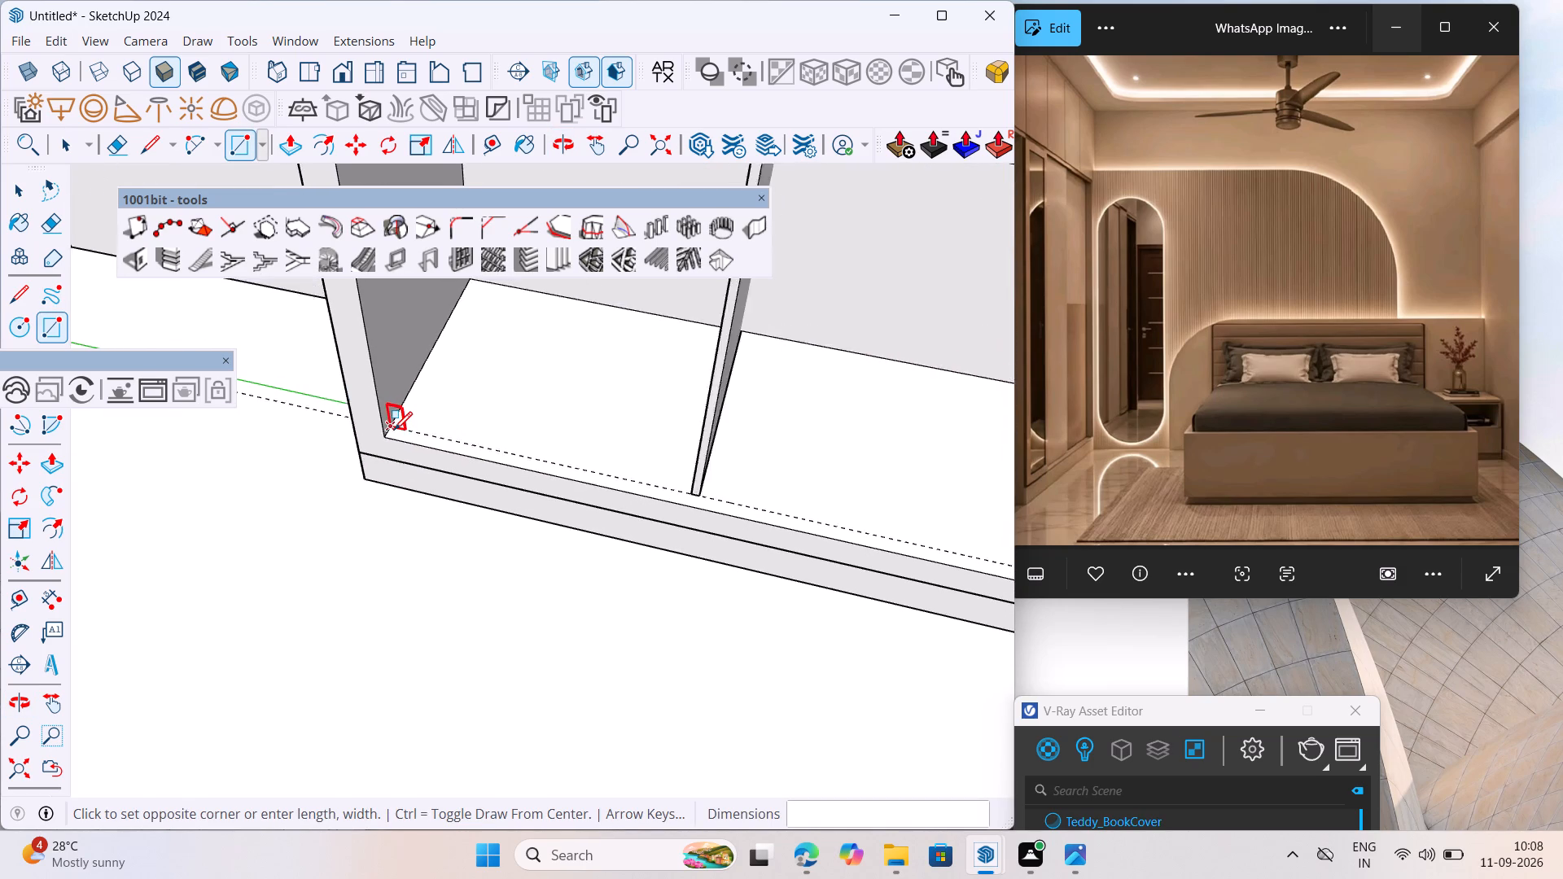
pyautogui.scroll(-16, 394, 430)
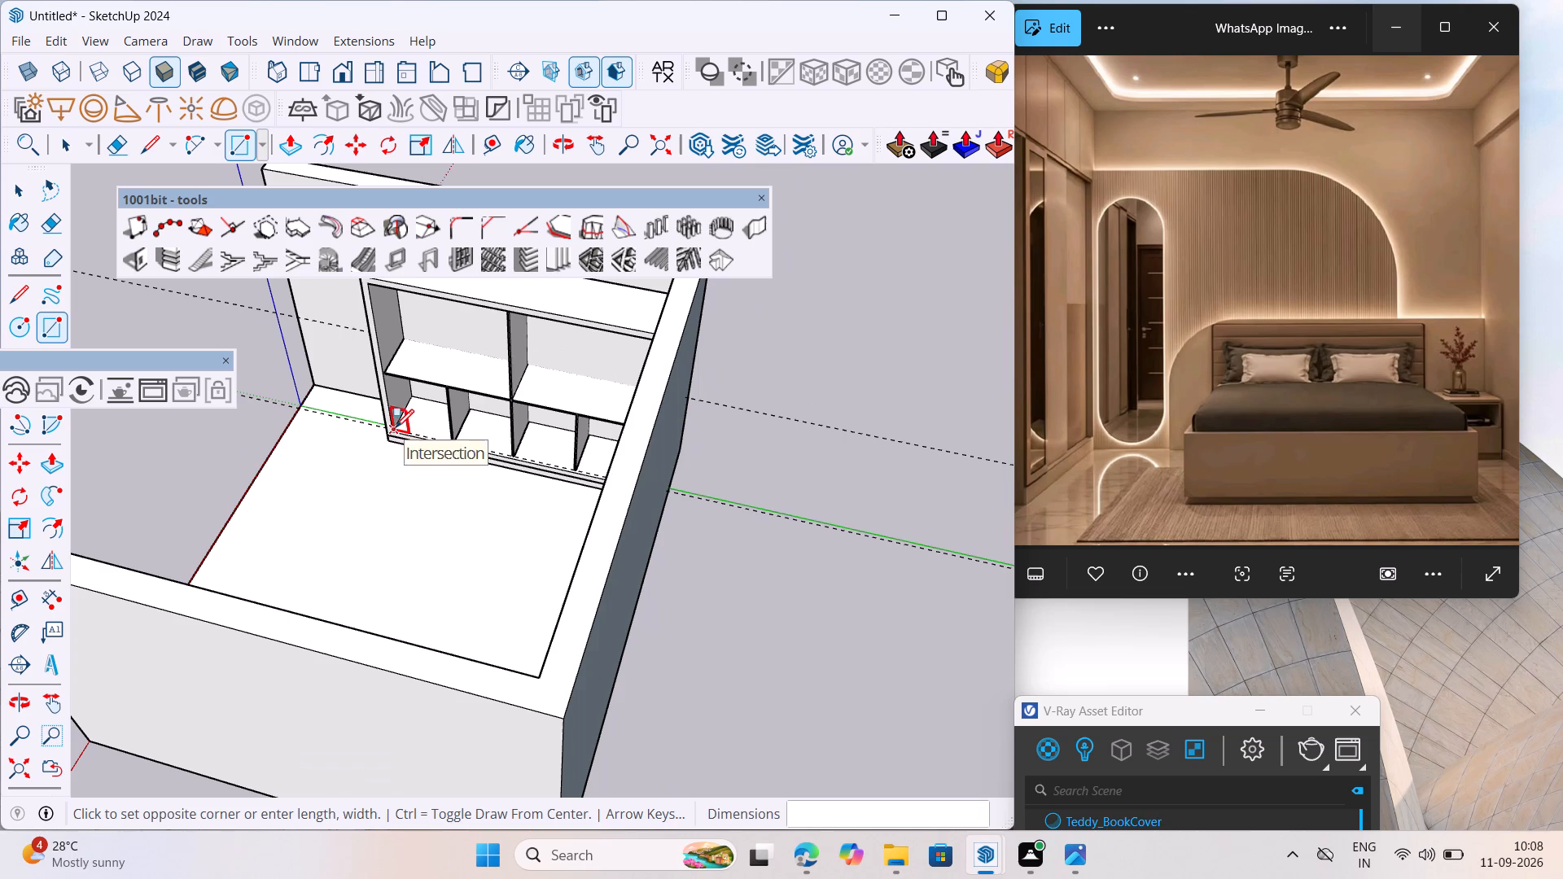
pyautogui.moveTo(644, 321); pyautogui.dragTo(692, 309, button='middle')
pyautogui.scroll(1, 659, 321)
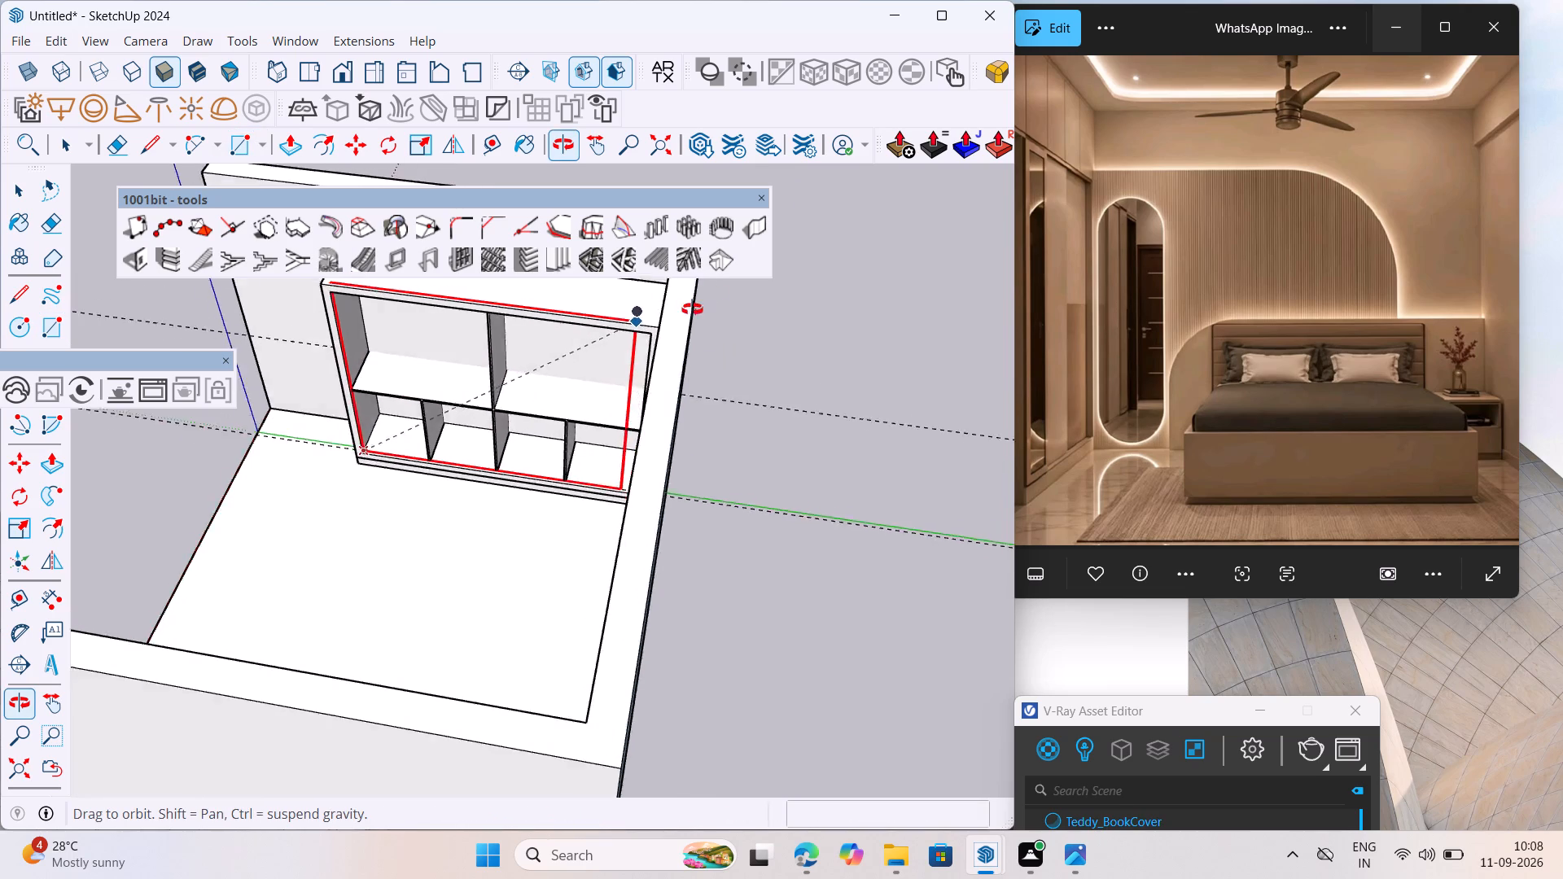
pyautogui.moveTo(692, 309); pyautogui.dragTo(750, 262, button='middle')
pyautogui.scroll(7, 663, 297)
pyautogui.moveTo(651, 319); pyautogui.dragTo(726, 253, button='middle')
pyautogui.scroll(-1, 661, 294)
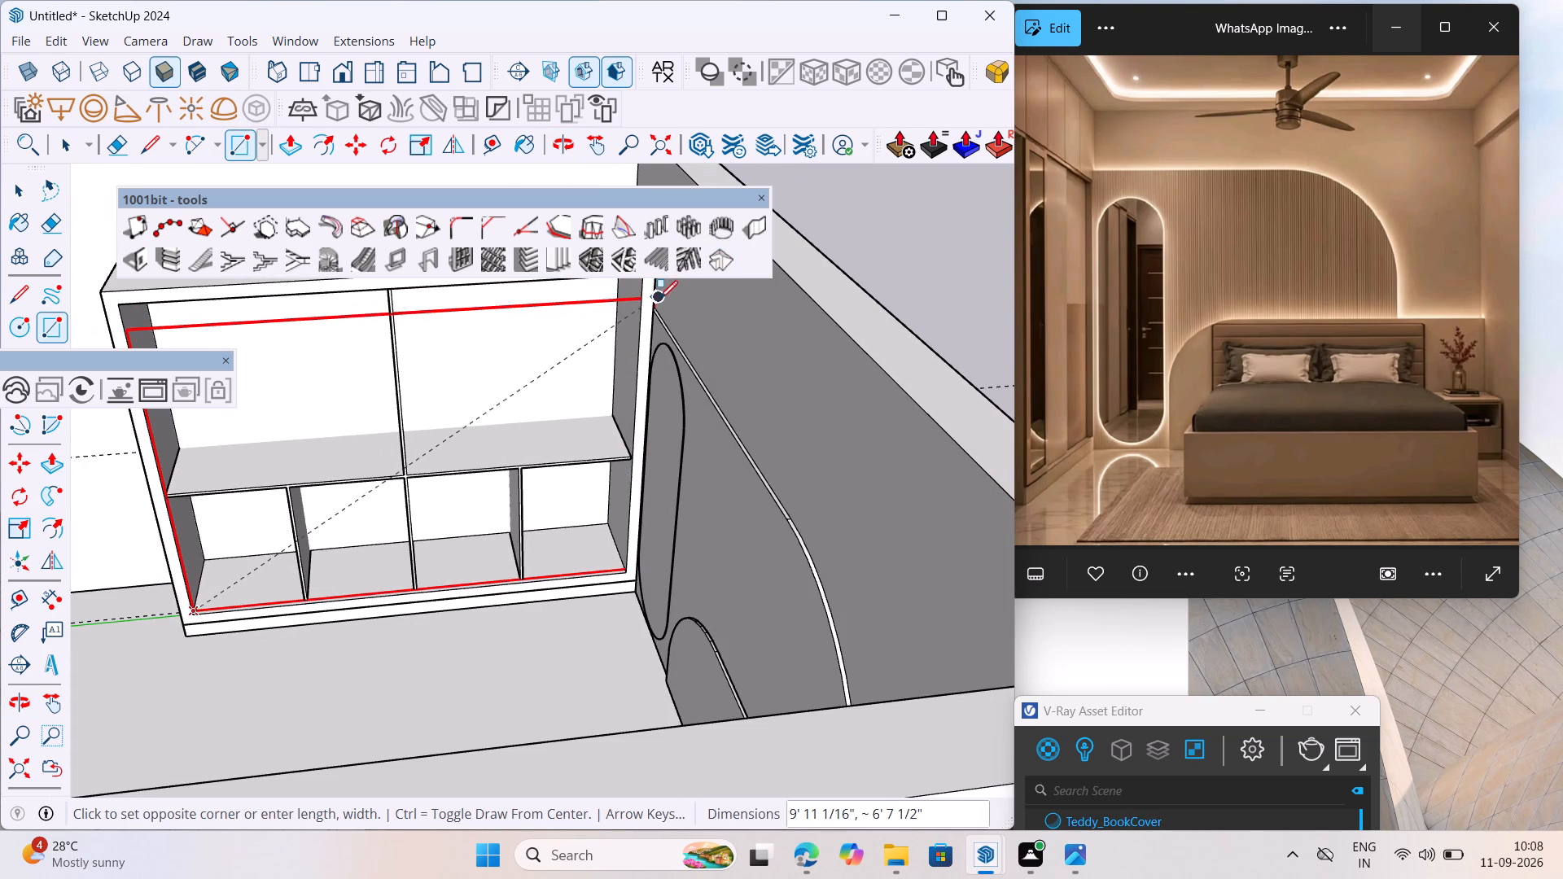
pyautogui.middleClick(659, 300)
pyautogui.keyDown('shift'); pyautogui.moveTo(658, 300); pyautogui.dragTo(653, 358, button='middle'); pyautogui.keyUp('shift')
pyautogui.scroll(2, 625, 362)
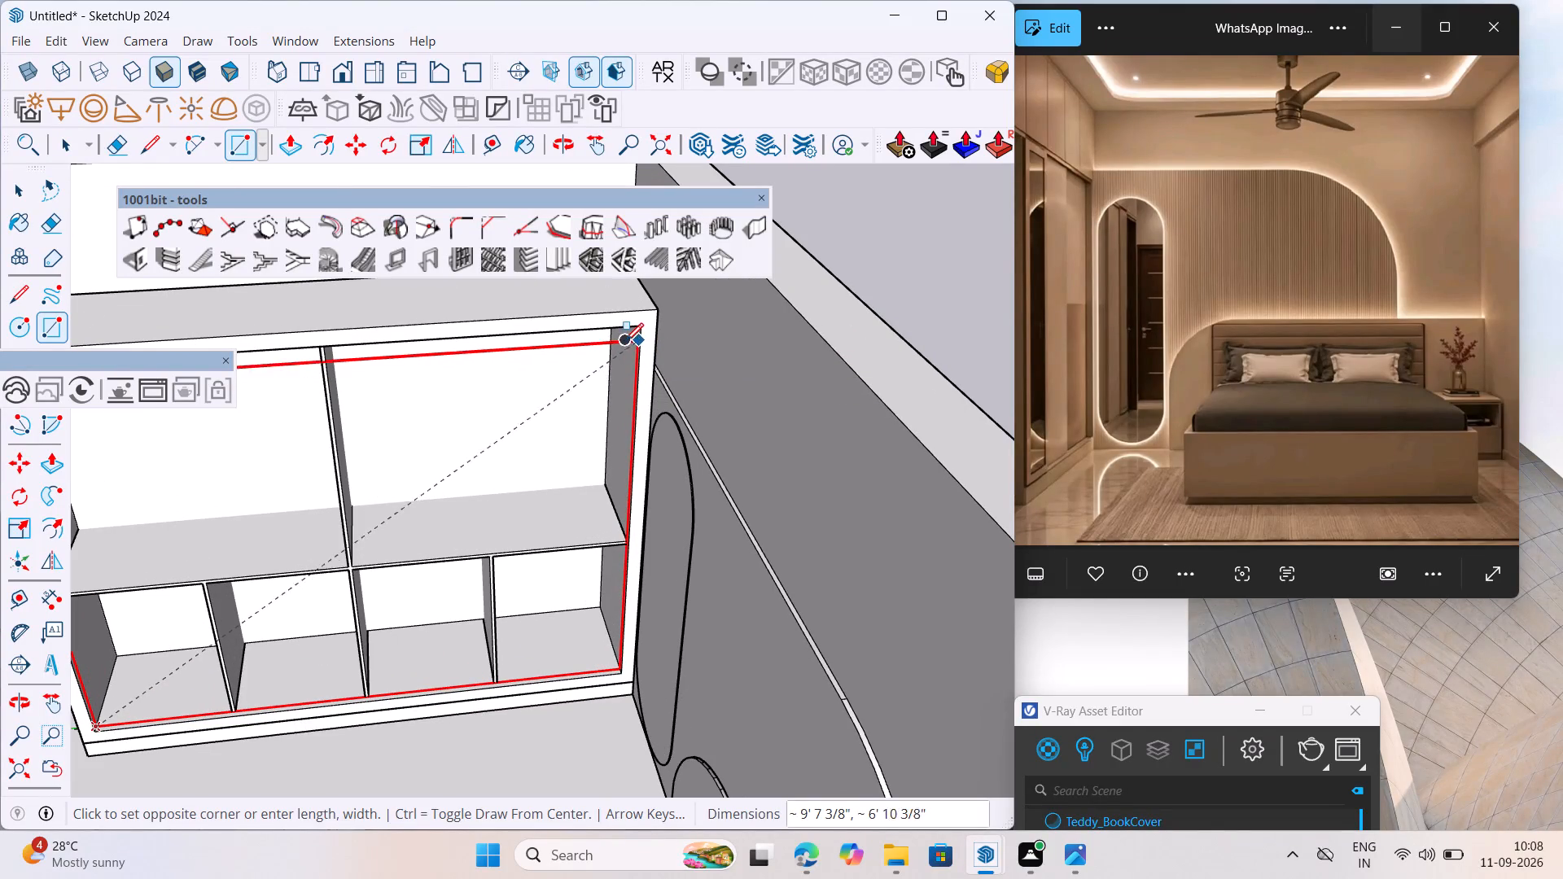
pyautogui.scroll(1, 641, 326)
pyautogui.moveTo(641, 326); pyautogui.dragTo(645, 326, button='middle')
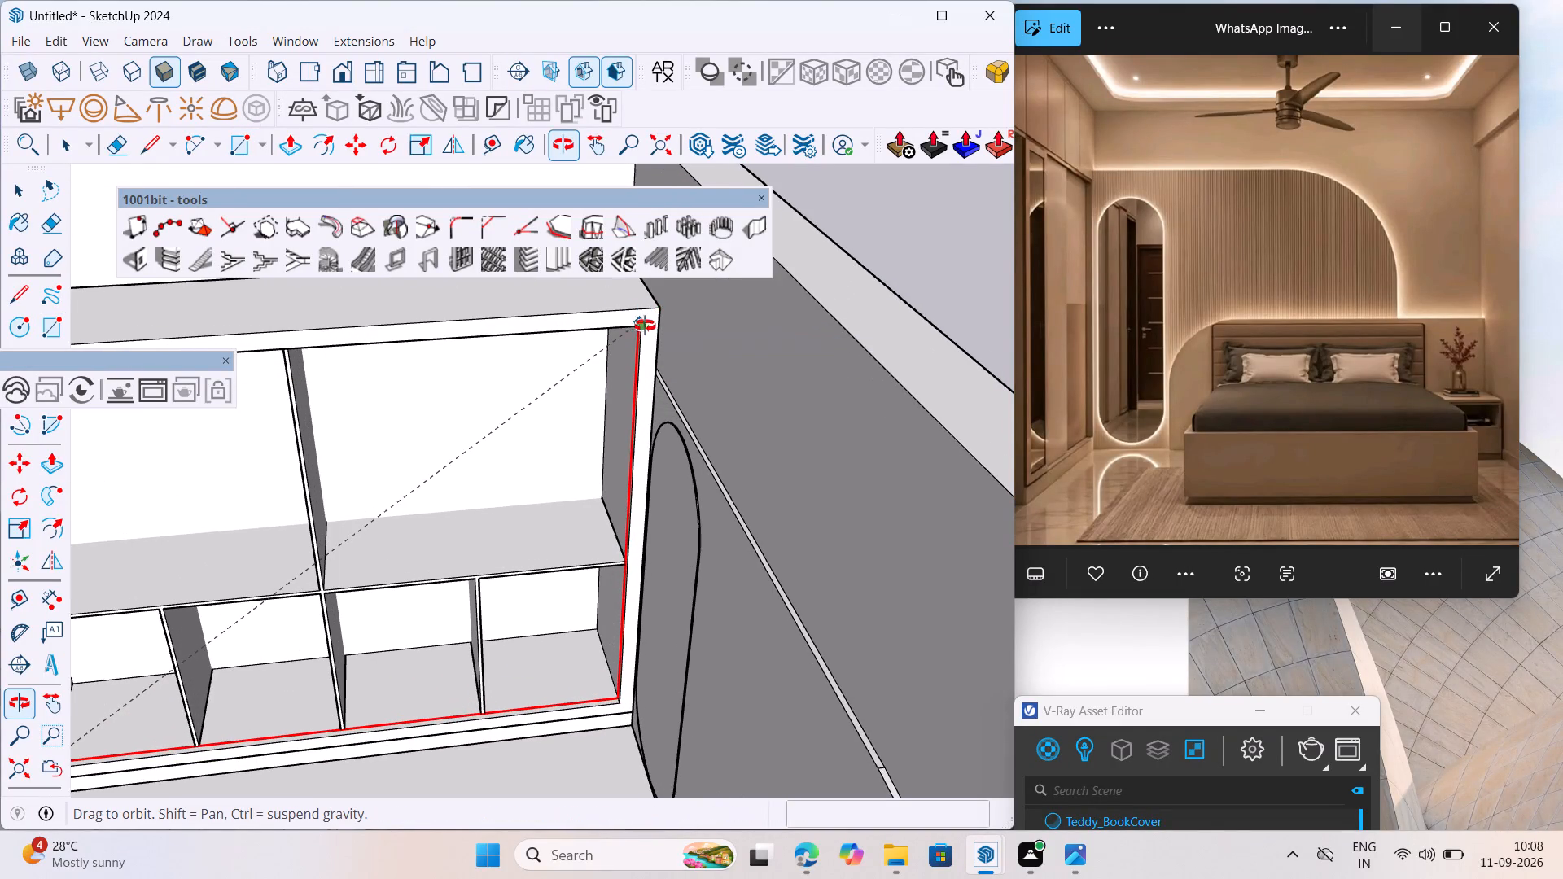
pyautogui.moveTo(645, 326); pyautogui.dragTo(657, 304, button='middle')
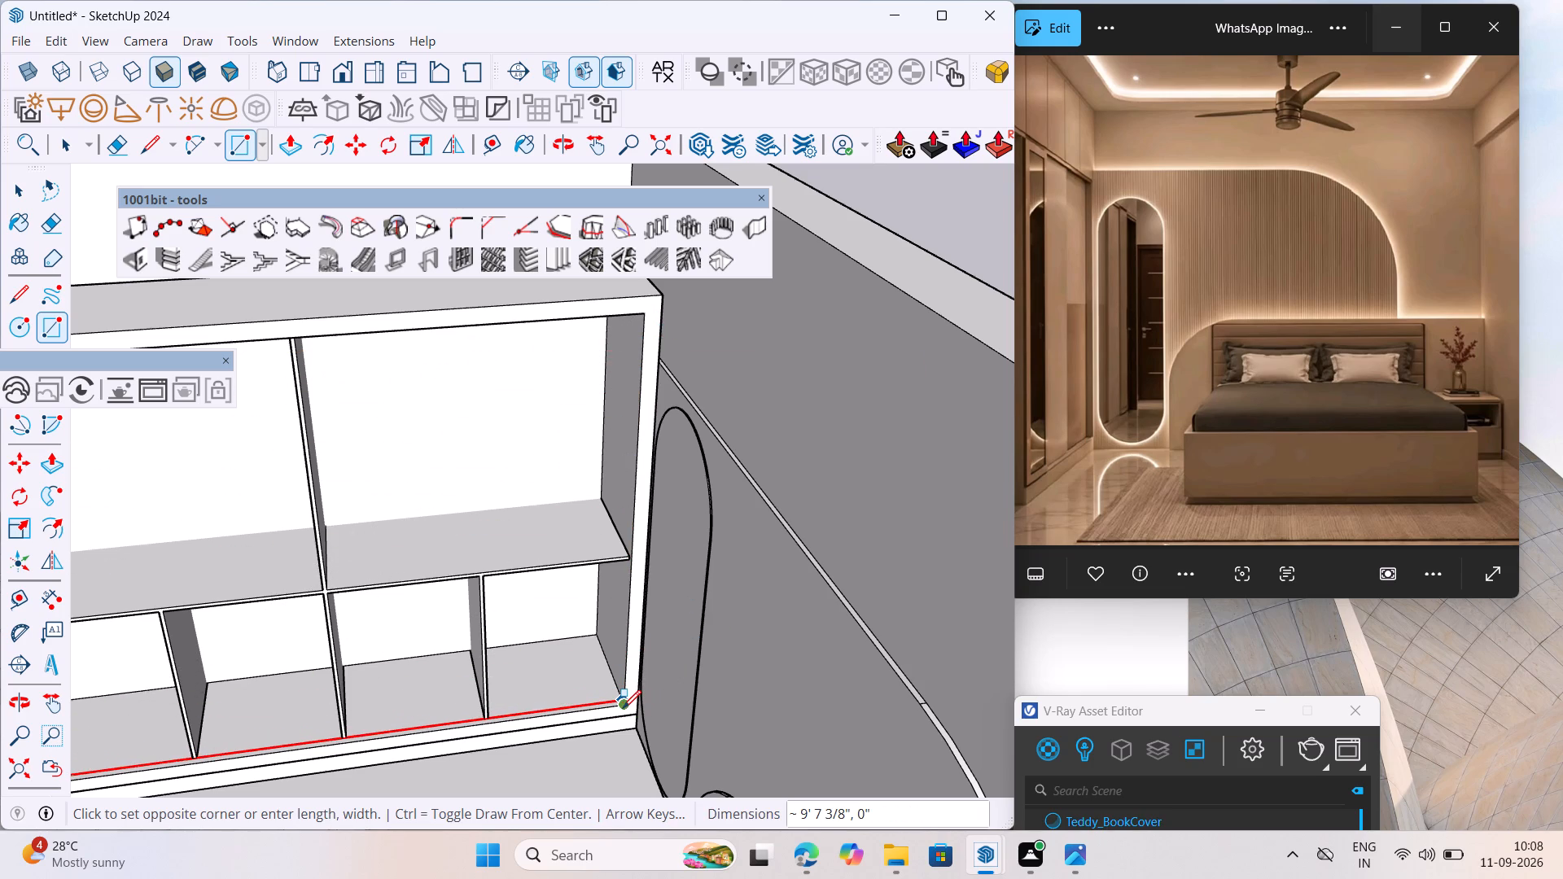
pyautogui.scroll(5, 623, 707)
pyautogui.moveTo(622, 707); pyautogui.dragTo(675, 706, button='middle')
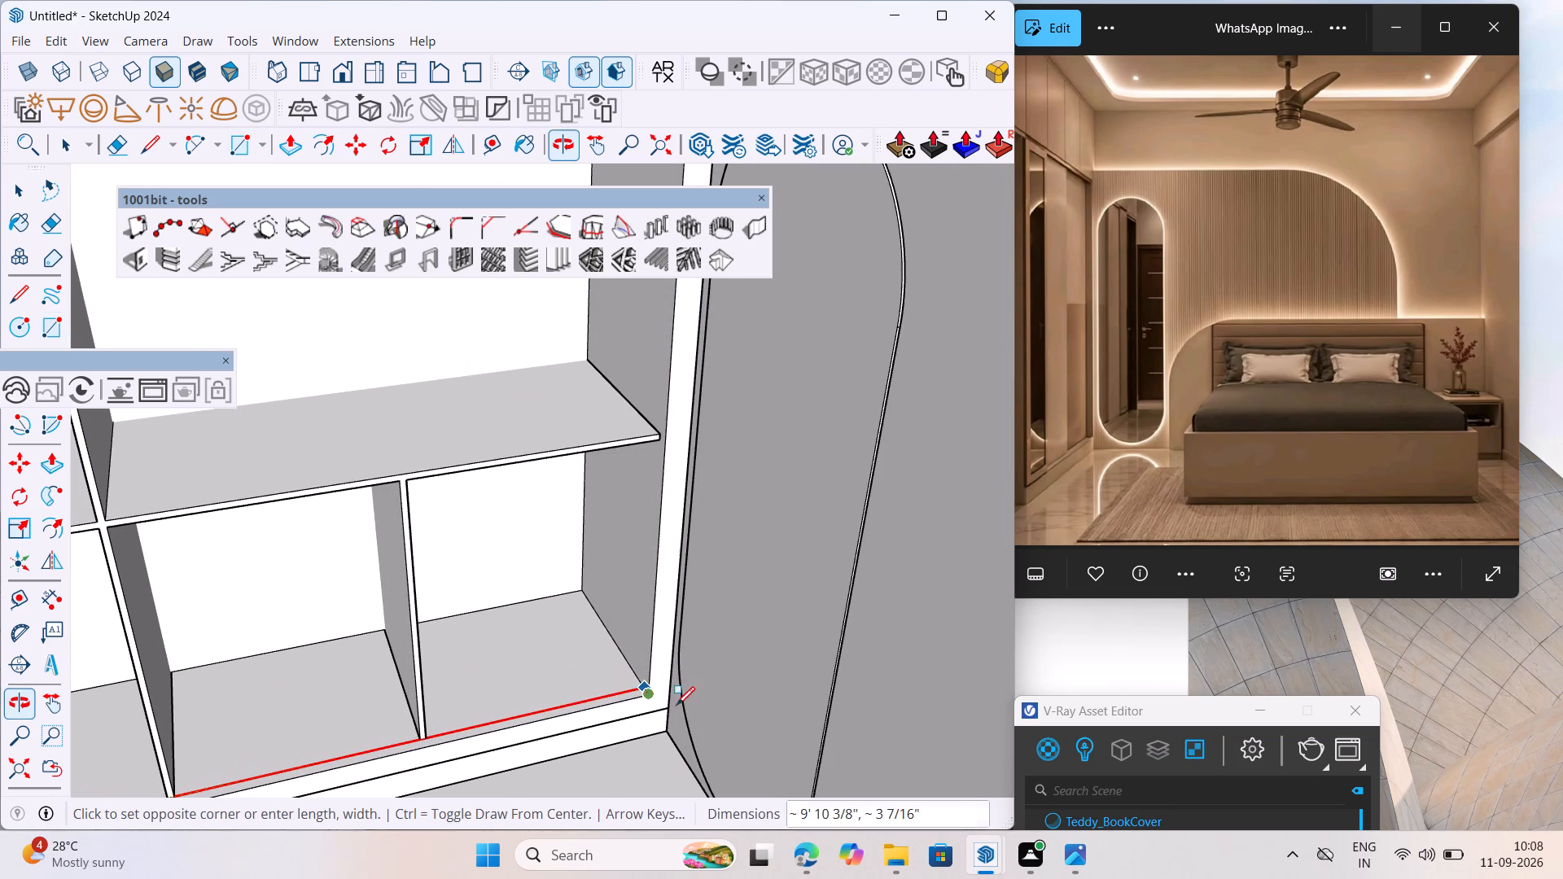
pyautogui.scroll(-2, 661, 539)
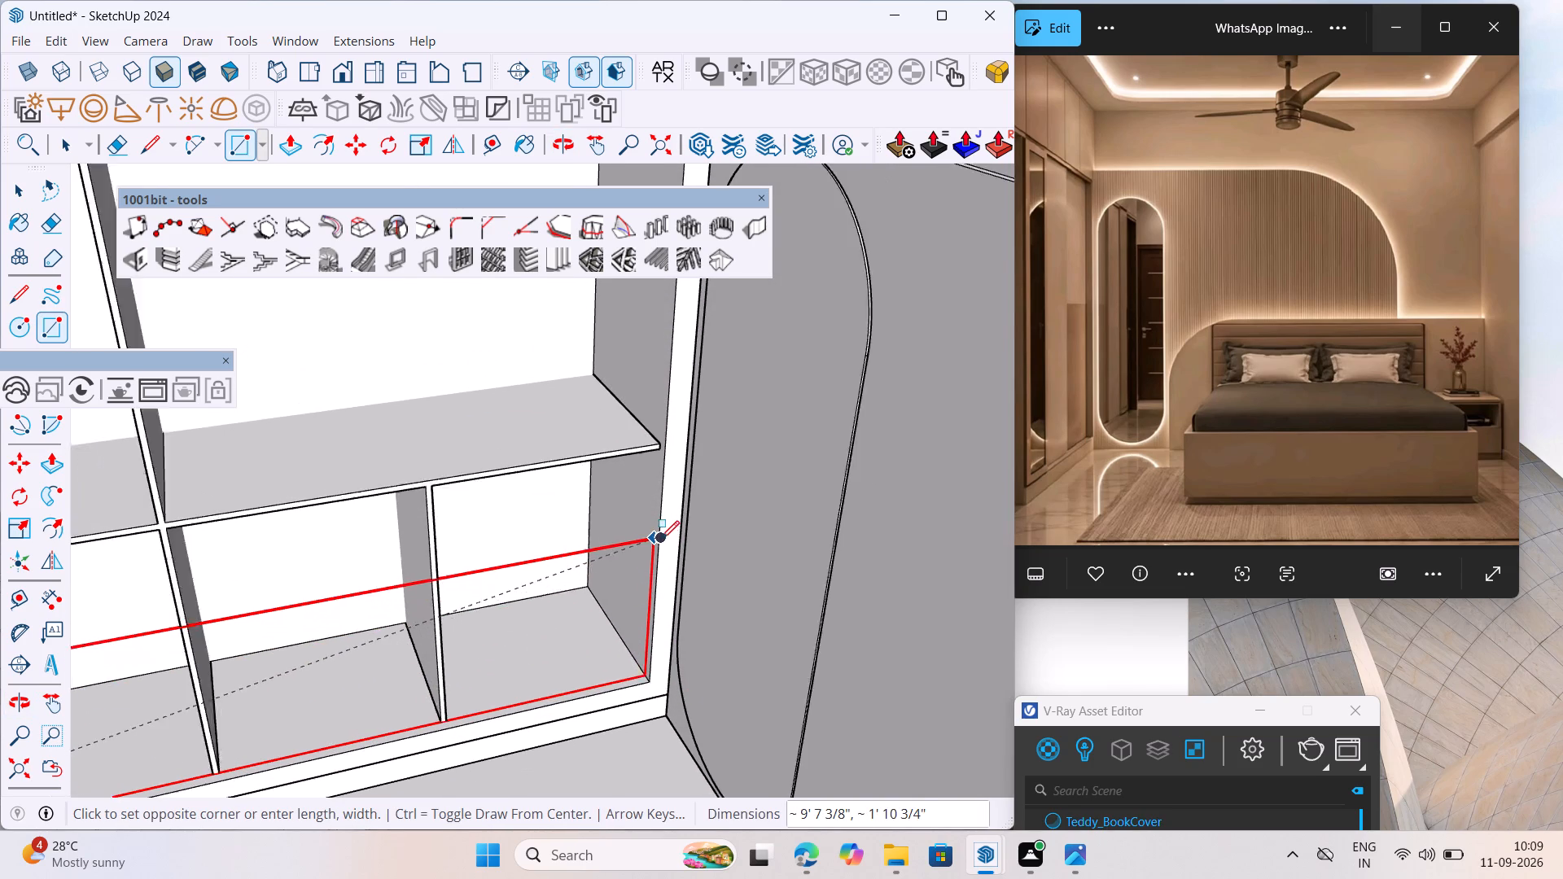
pyautogui.scroll(-9, 661, 536)
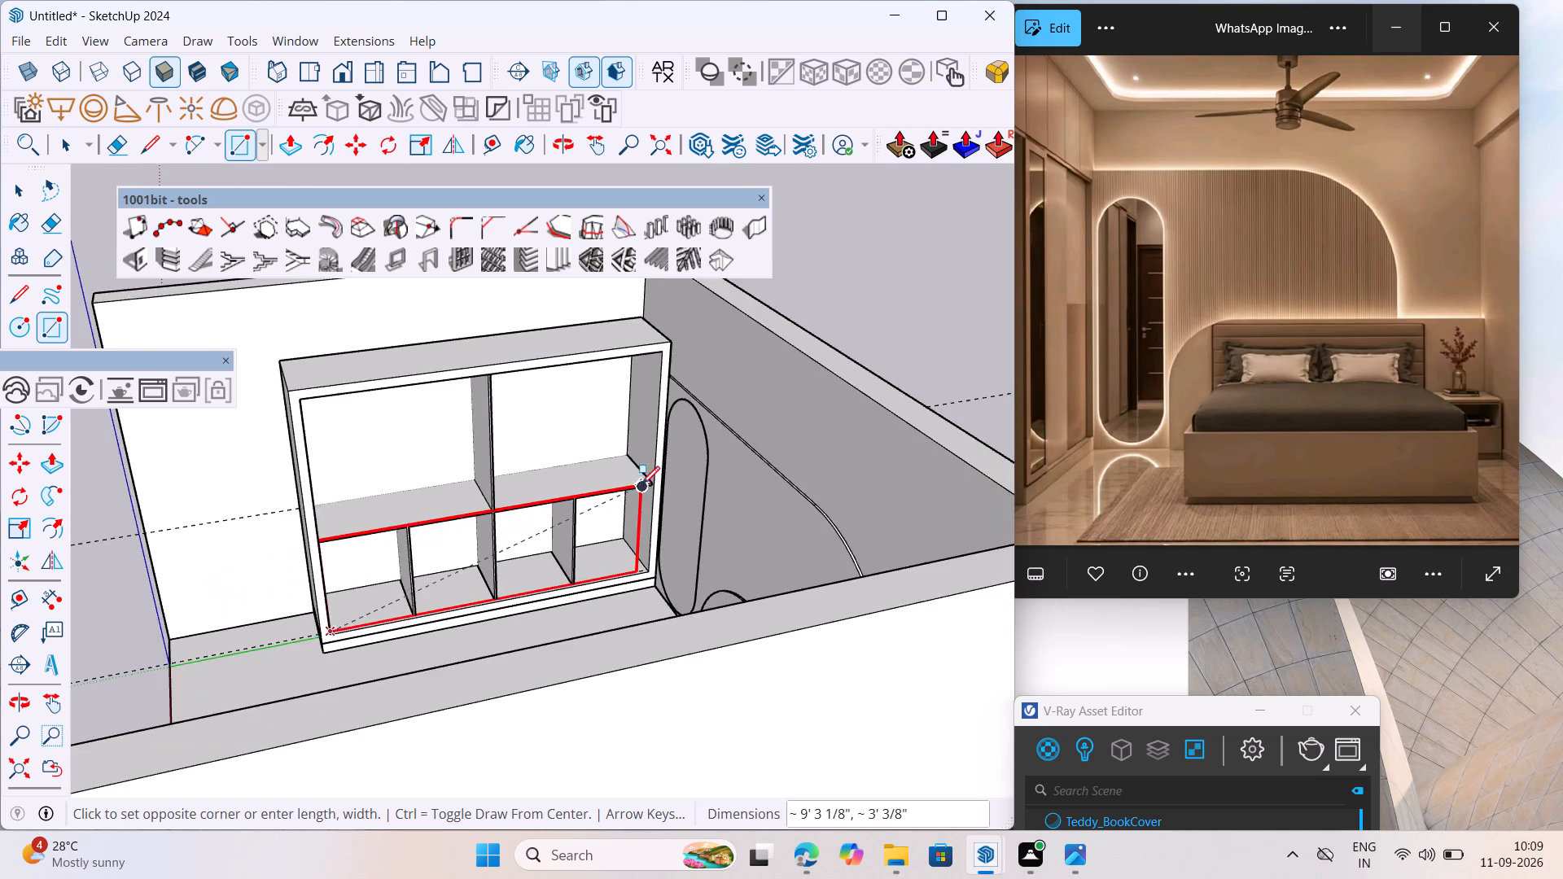
pyautogui.scroll(-3, 641, 484)
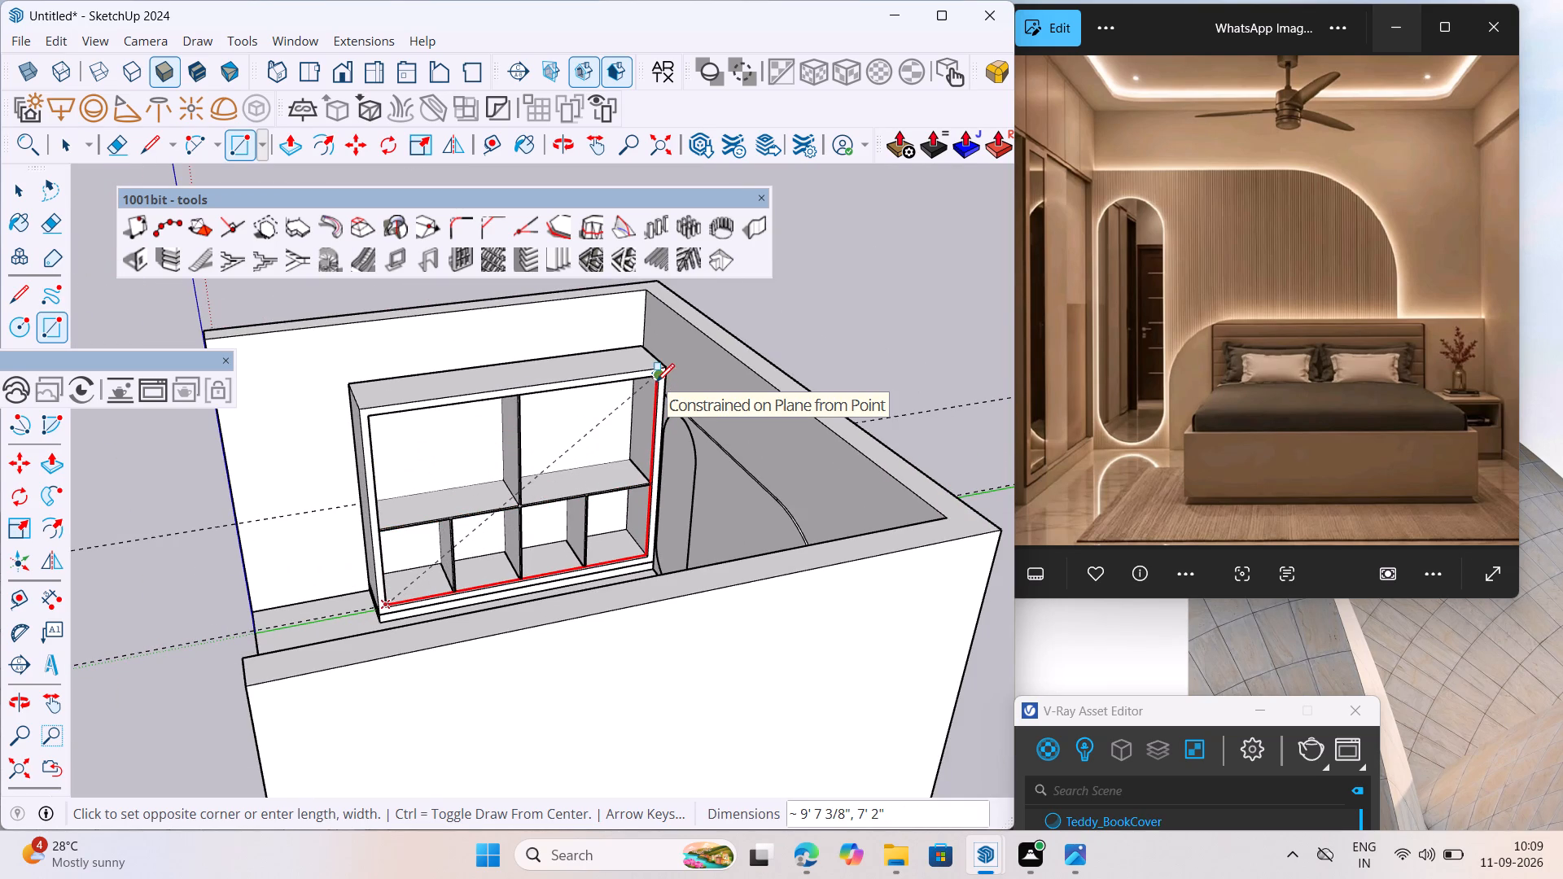
pyautogui.scroll(1, 656, 381)
pyautogui.moveTo(656, 381); pyautogui.dragTo(758, 291, button='middle')
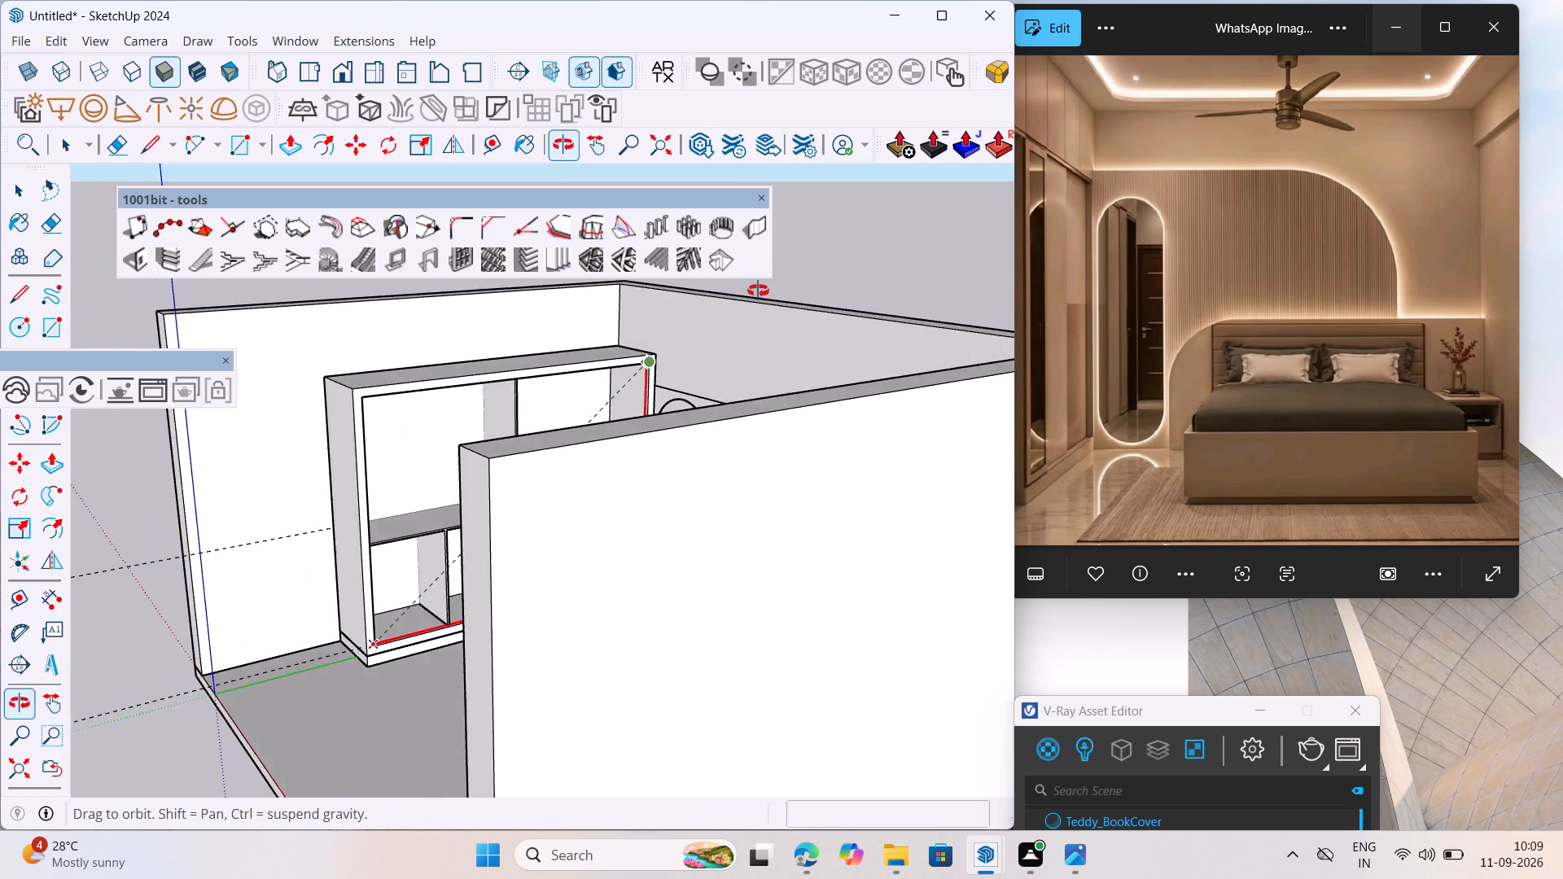
pyautogui.moveTo(758, 291); pyautogui.dragTo(905, 313, button='middle')
pyautogui.scroll(6, 631, 378)
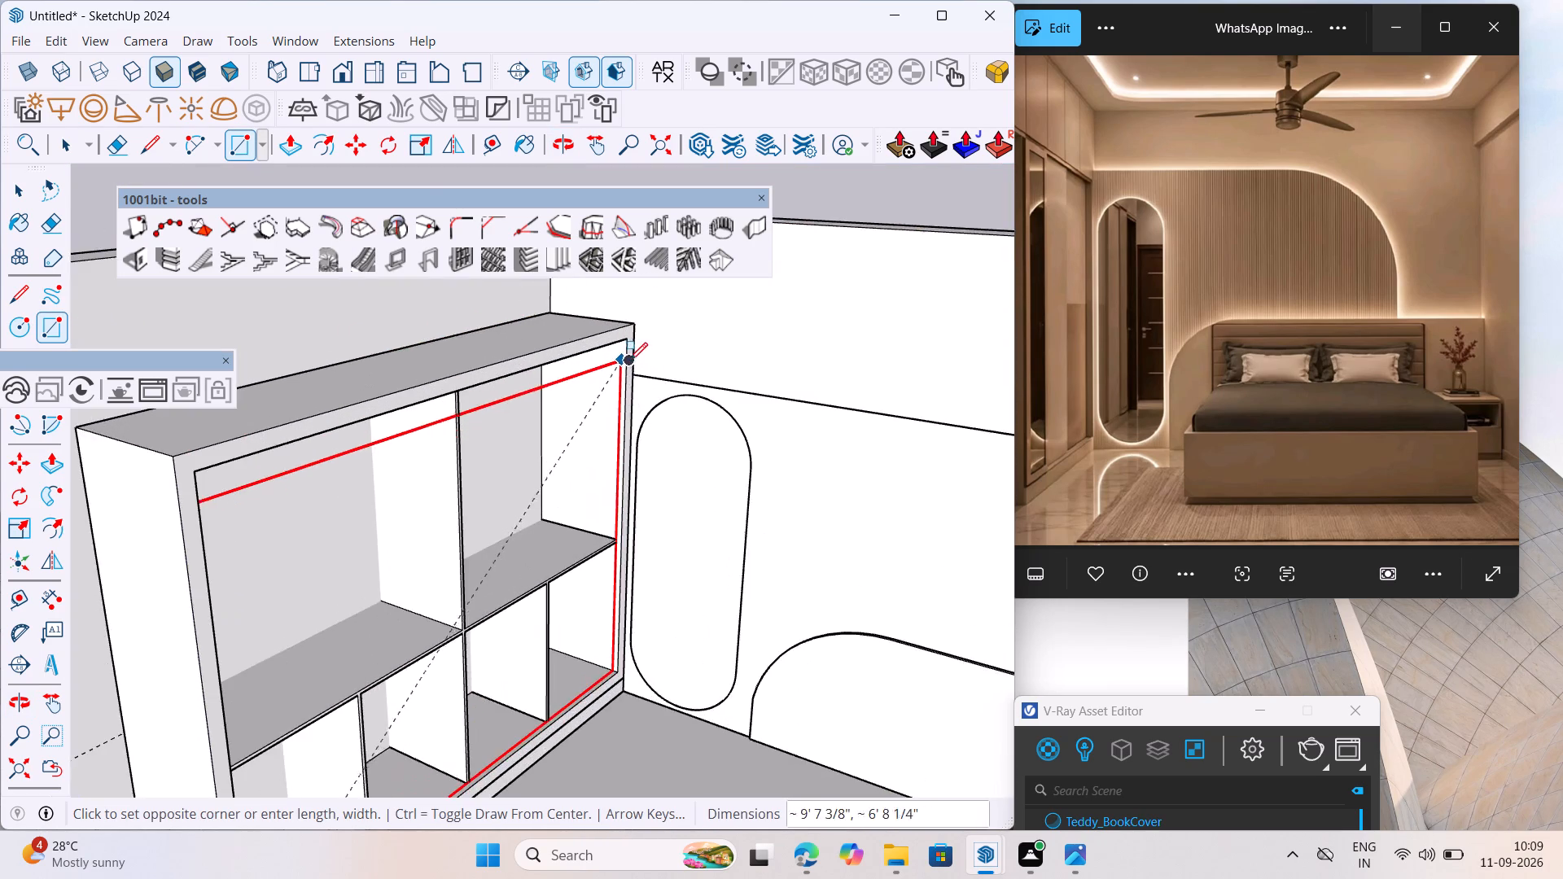
pyautogui.scroll(5, 629, 361)
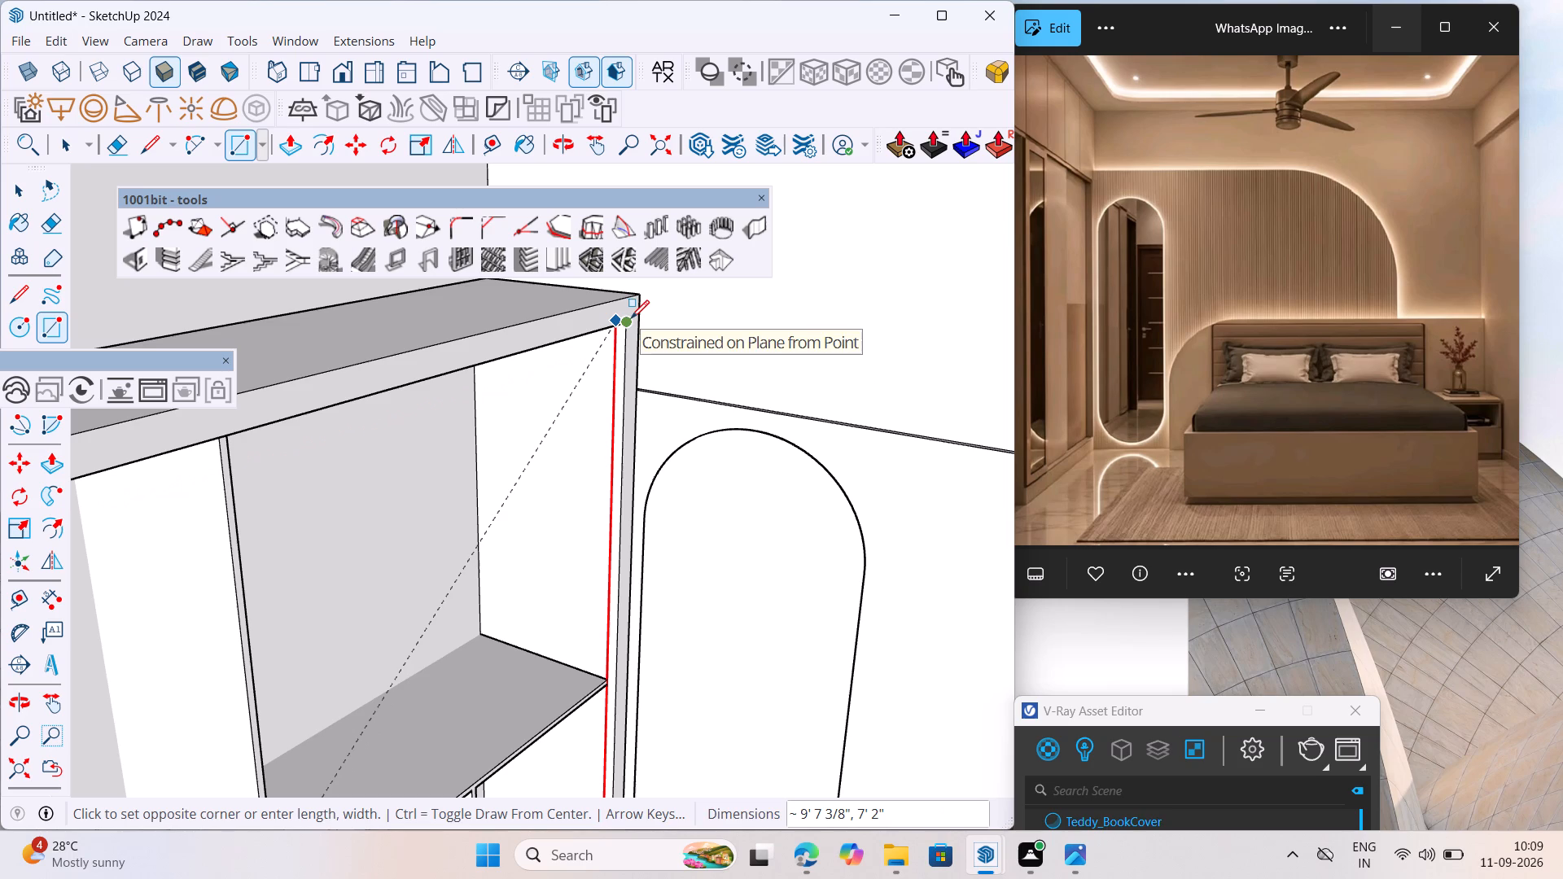
pyautogui.click(631, 318)
pyautogui.scroll(-9, 631, 318)
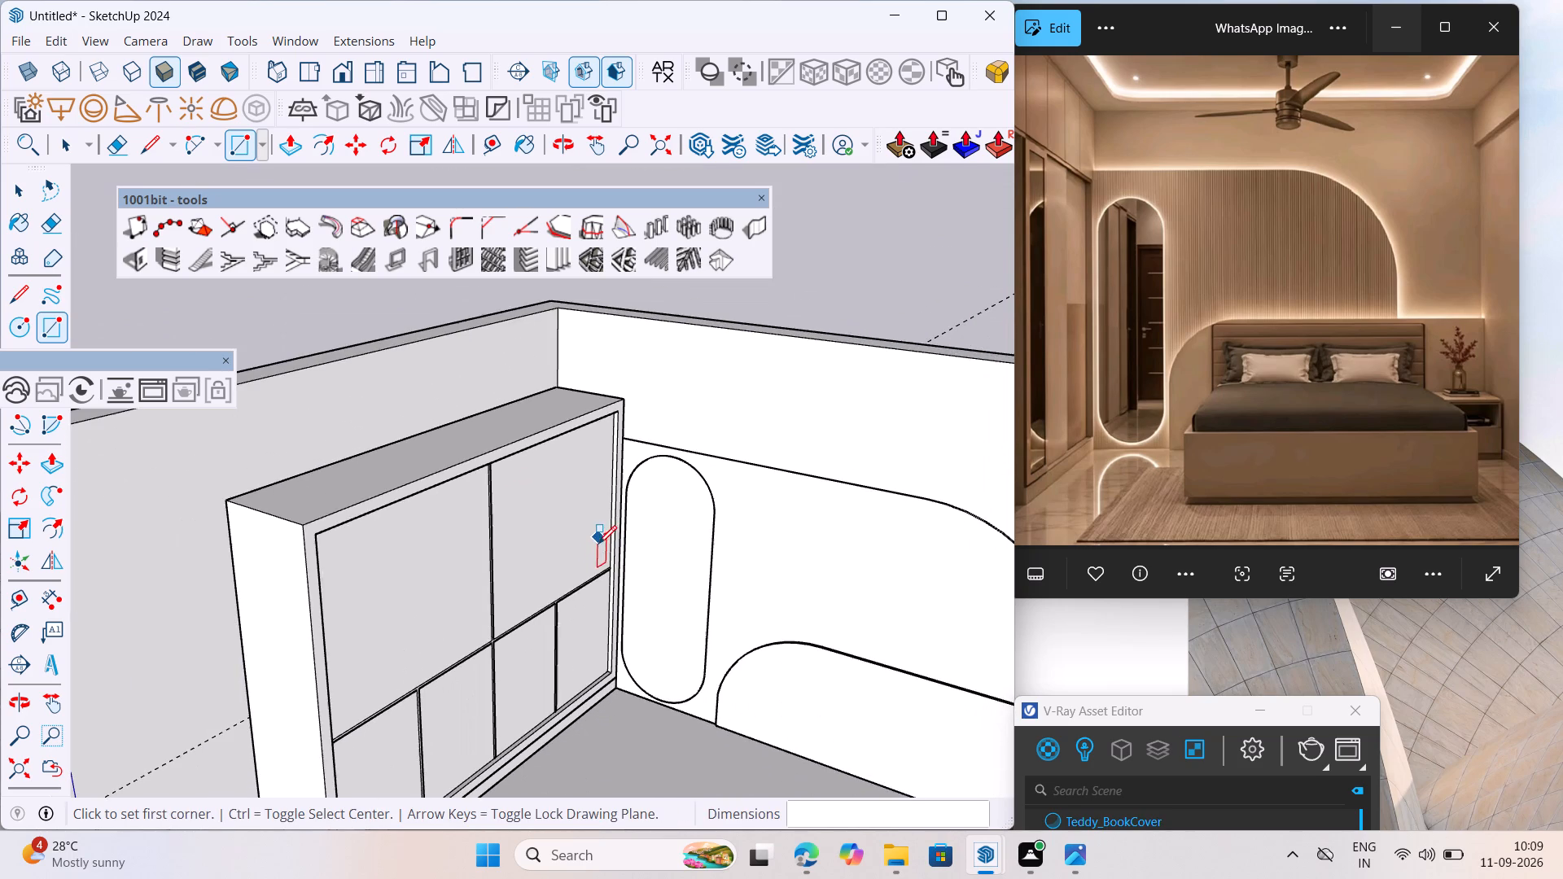
# Offset the outline of the new rectangular face inward by 18 mm.
pyautogui.moveTo(598, 544); pyautogui.dragTo(393, 569, button='middle')
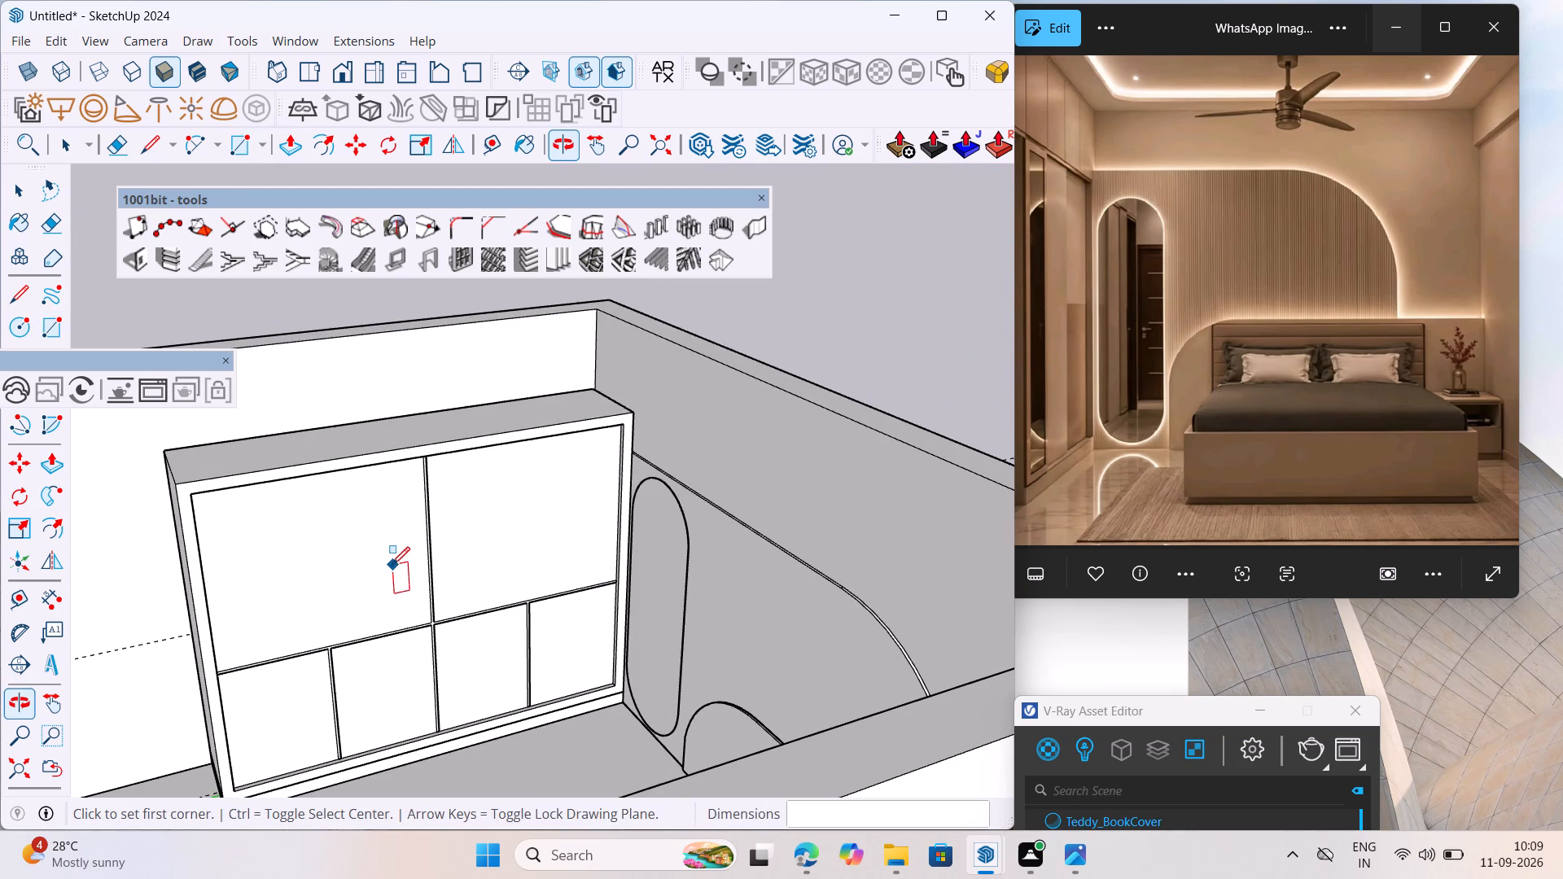
pyautogui.press('space')
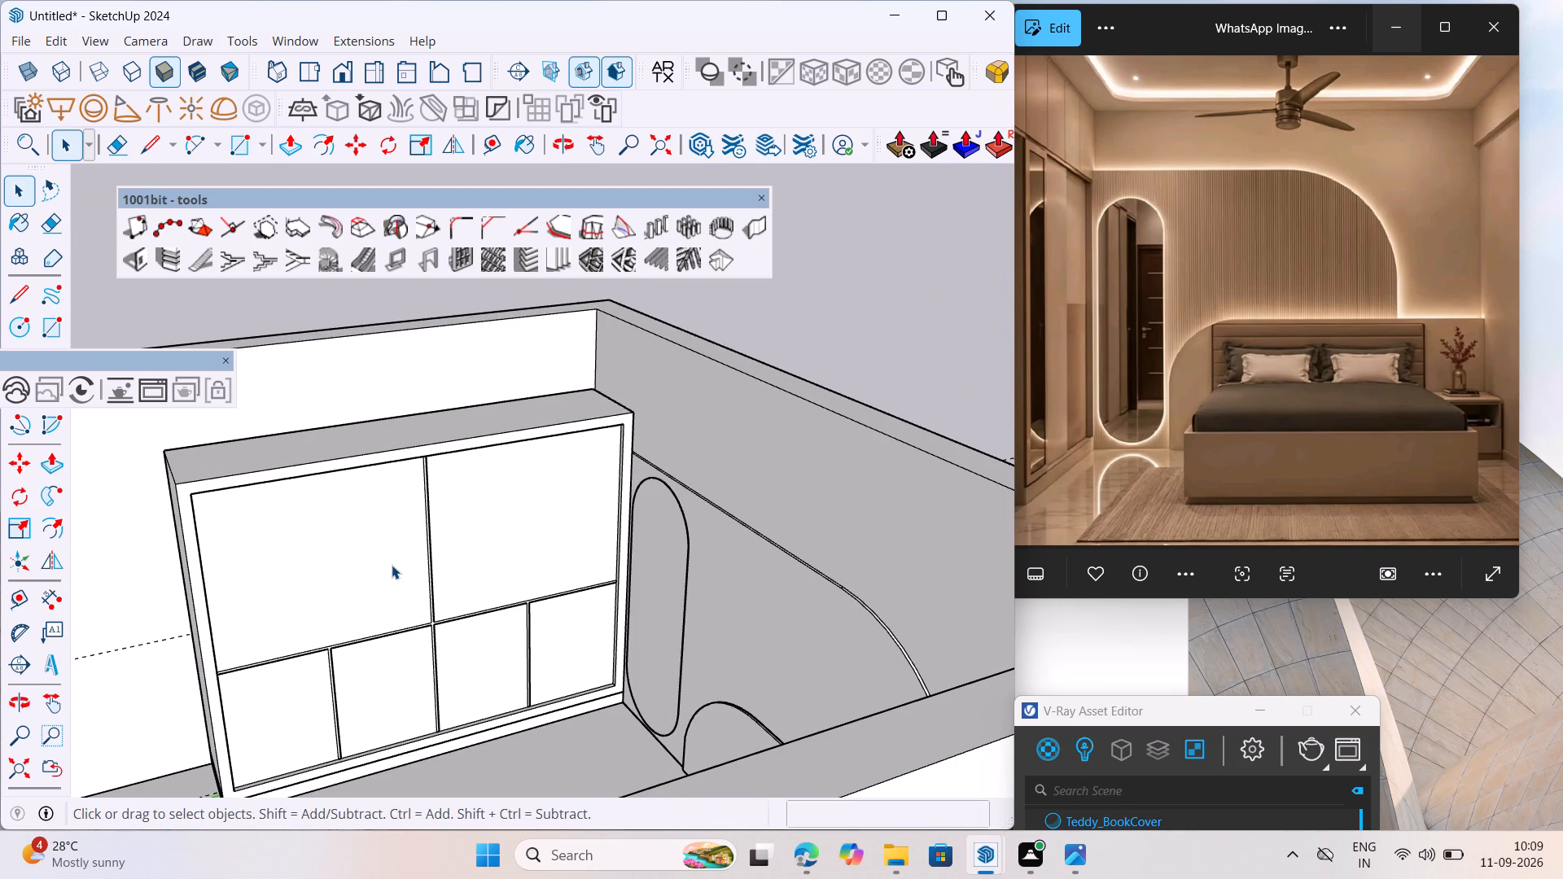
pyautogui.click(499, 531)
pyautogui.press('f')
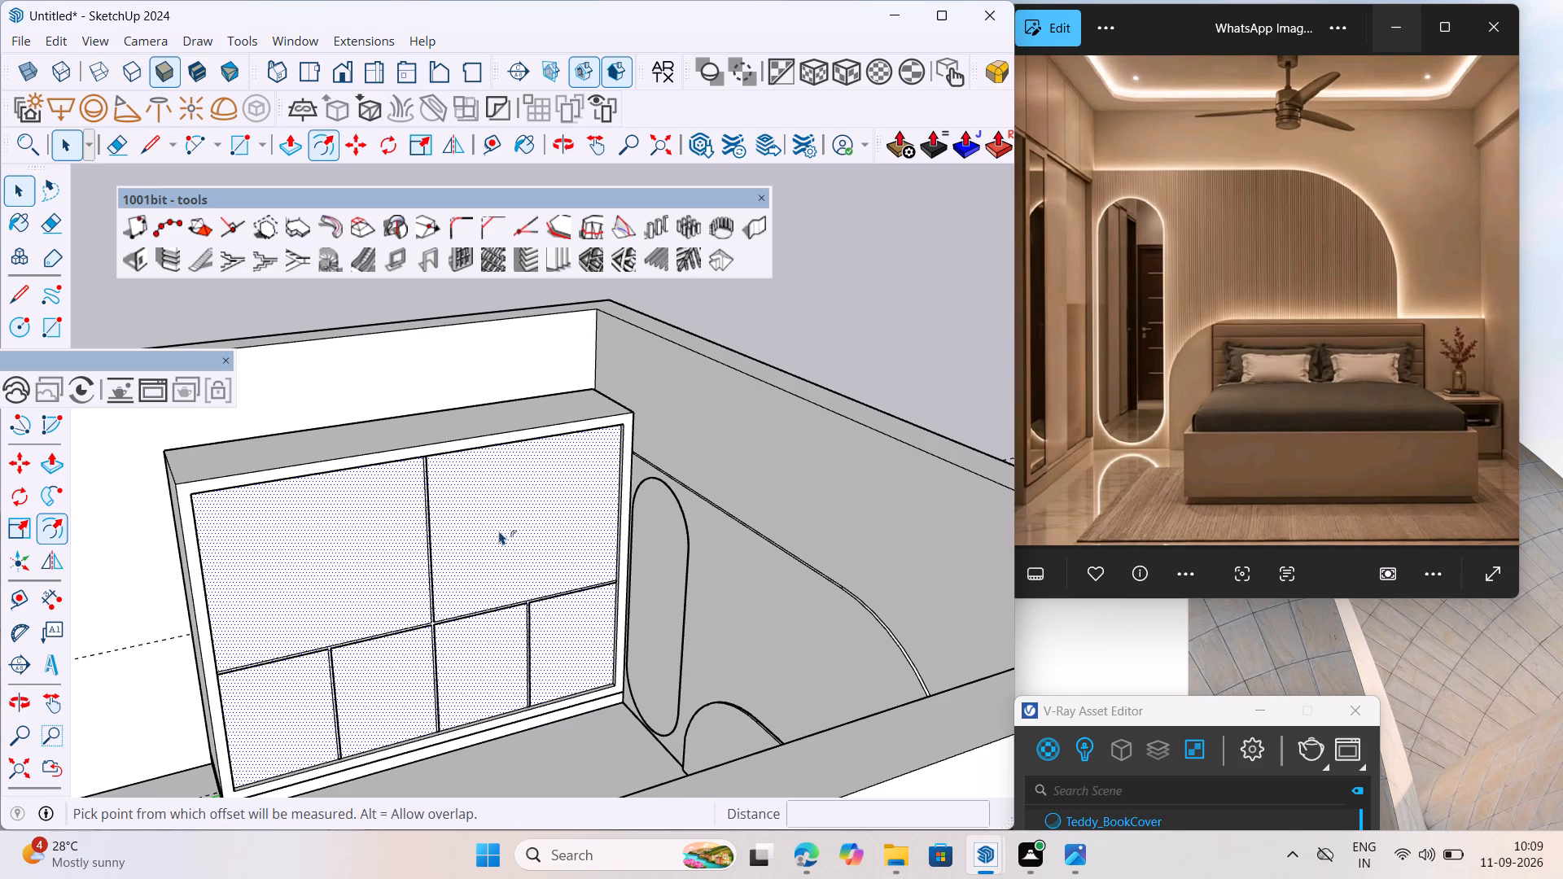
pyautogui.scroll(2, 495, 553)
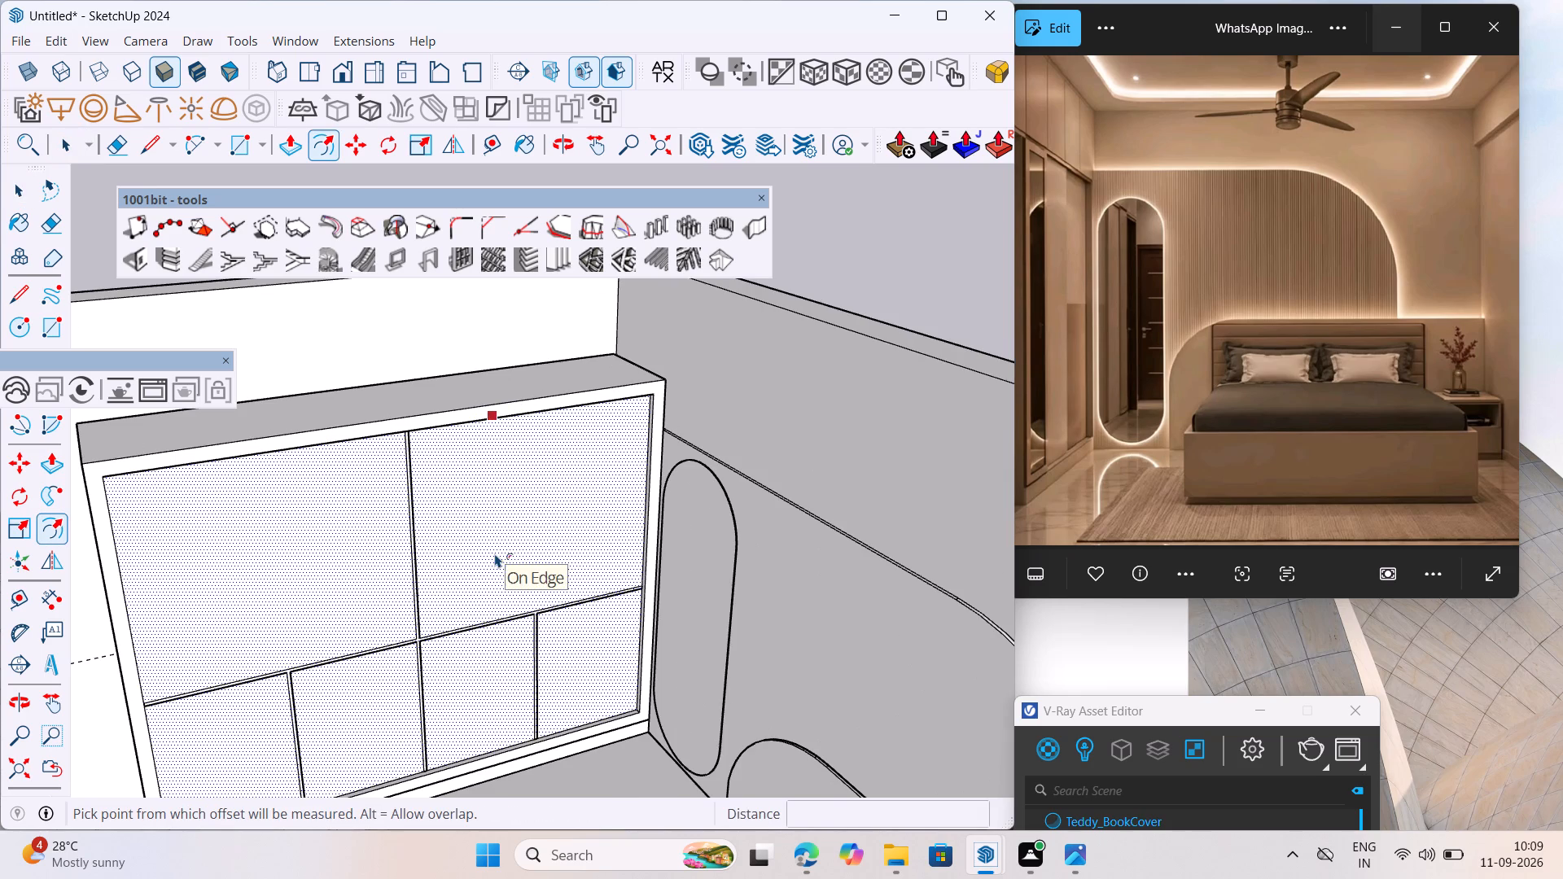
pyautogui.click(576, 560)
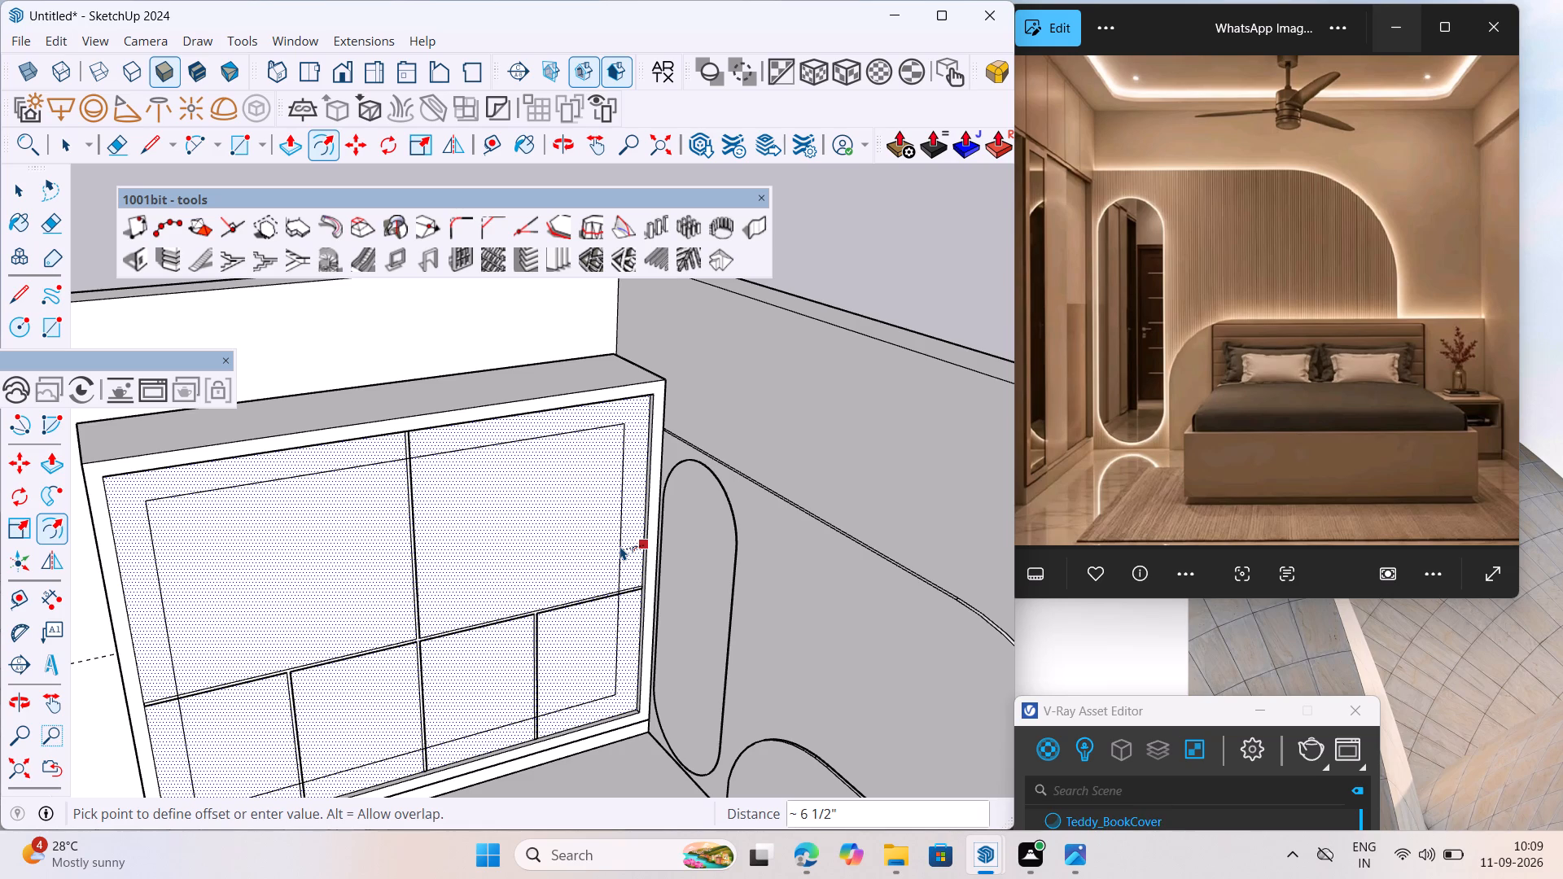
pyautogui.write('18MM')
pyautogui.press('Return')
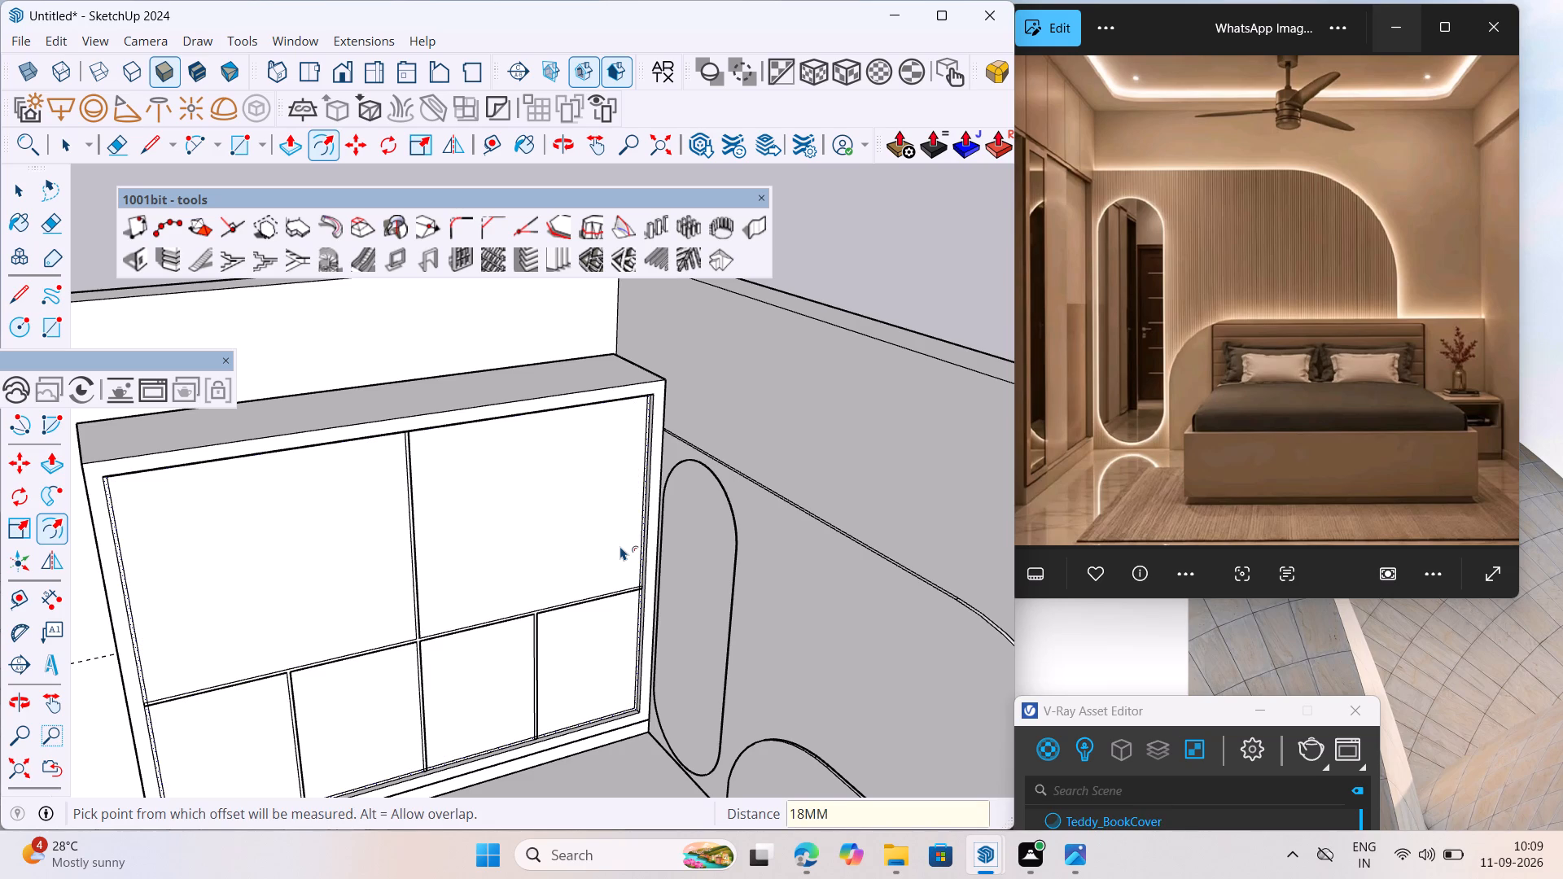
# Delete the inner face inside the 18 mm offset, keeping only the thin border frame.
pyautogui.scroll(1, 391, 596)
pyautogui.press('space')
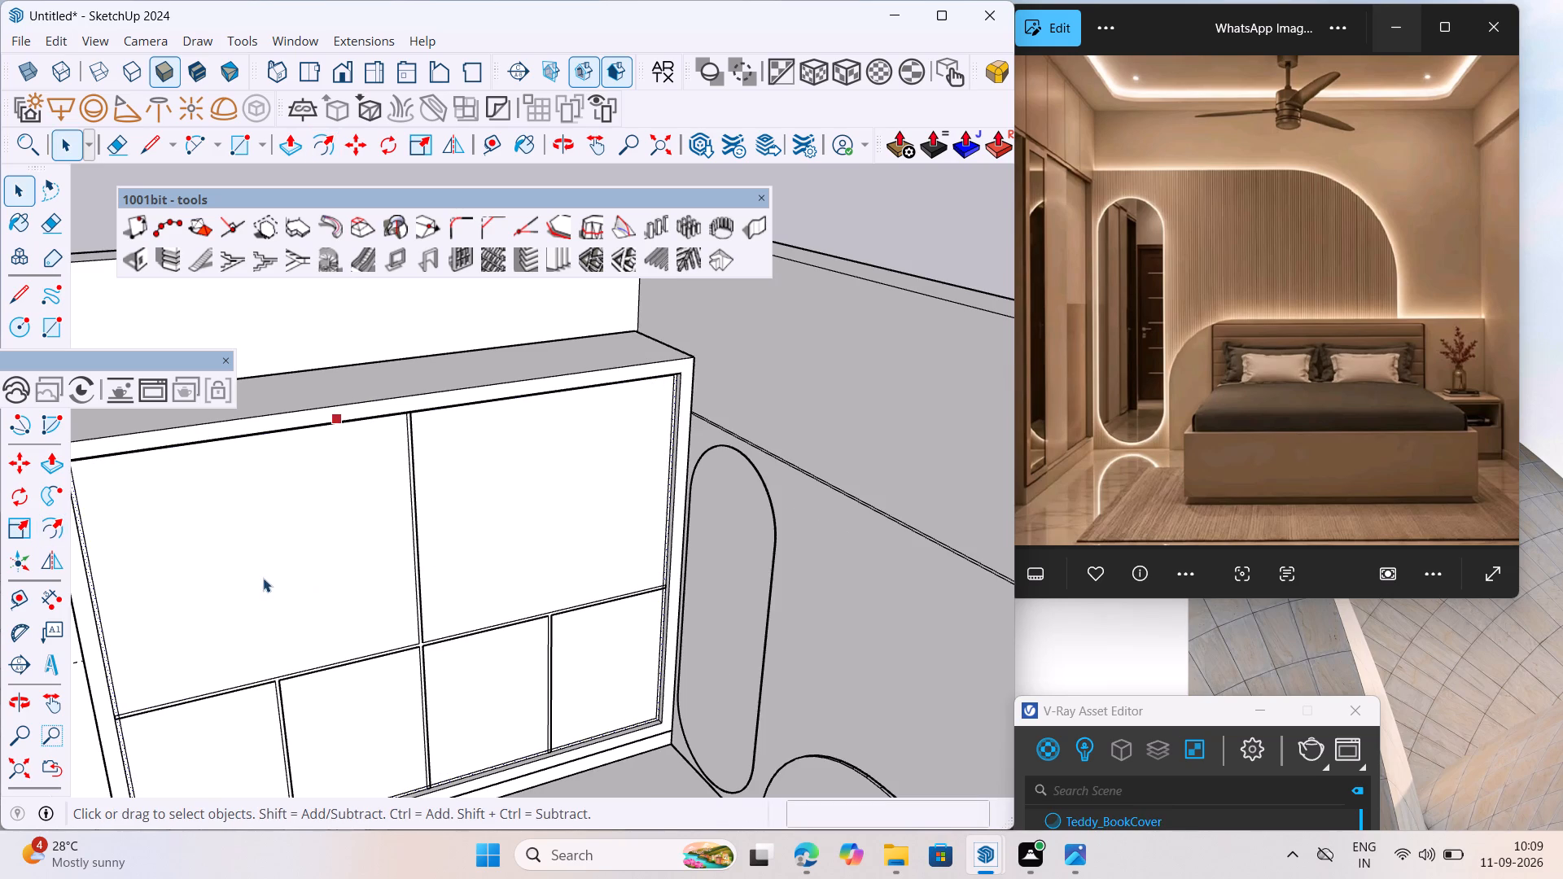
pyautogui.click(263, 578)
pyautogui.scroll(1, 270, 588)
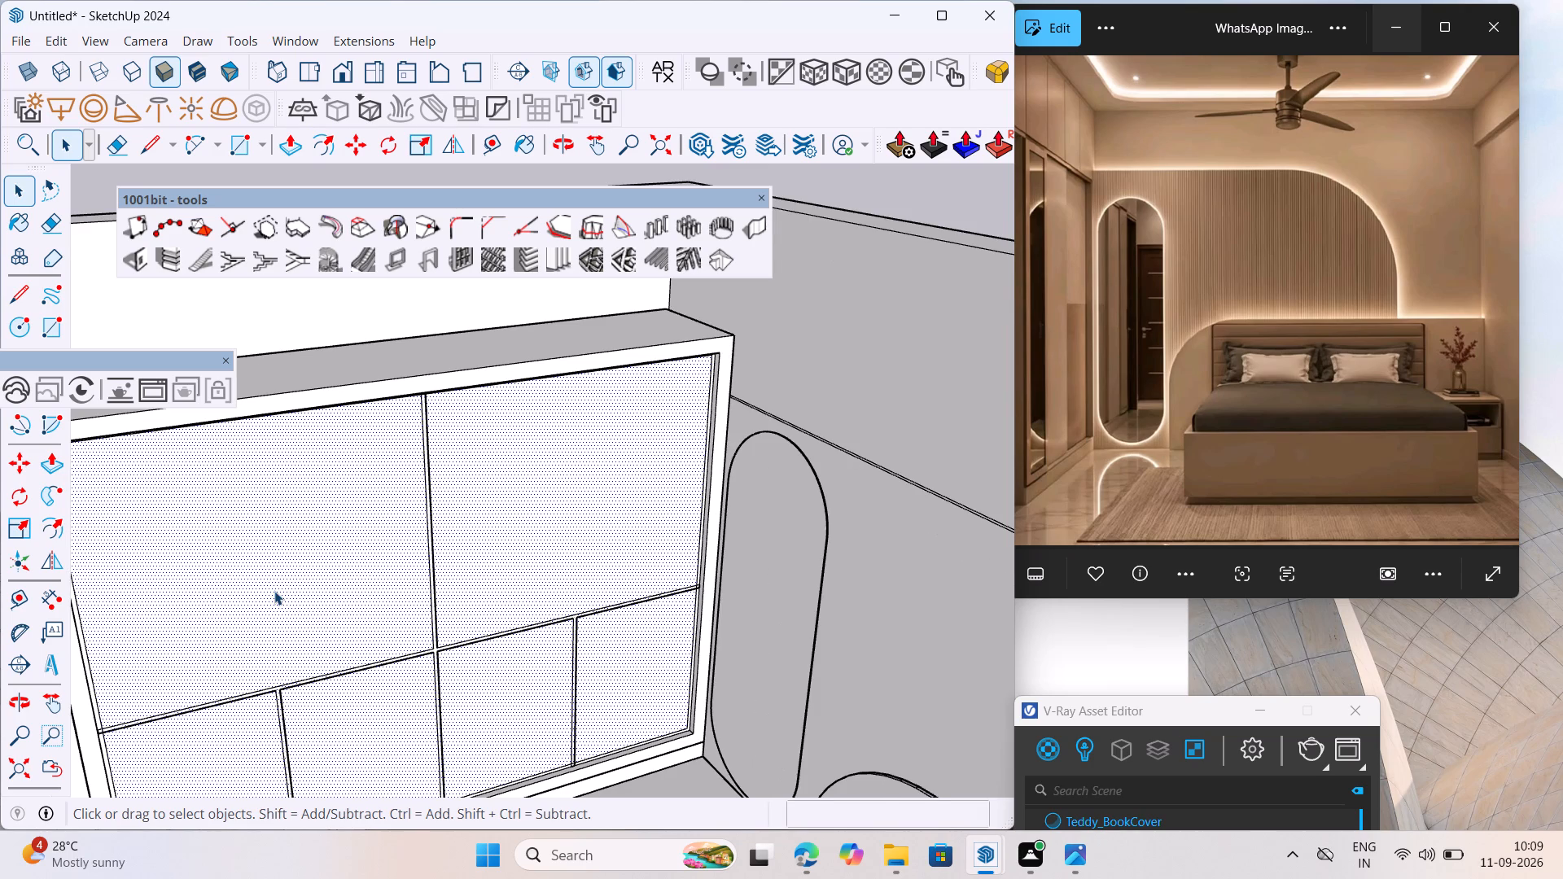
pyautogui.press('space')
pyautogui.press('Delete')
# Extrude the thin border frame inside the wardrobe's front opening by 18 mm with Push/Pull.
pyautogui.scroll(1, 769, 584)
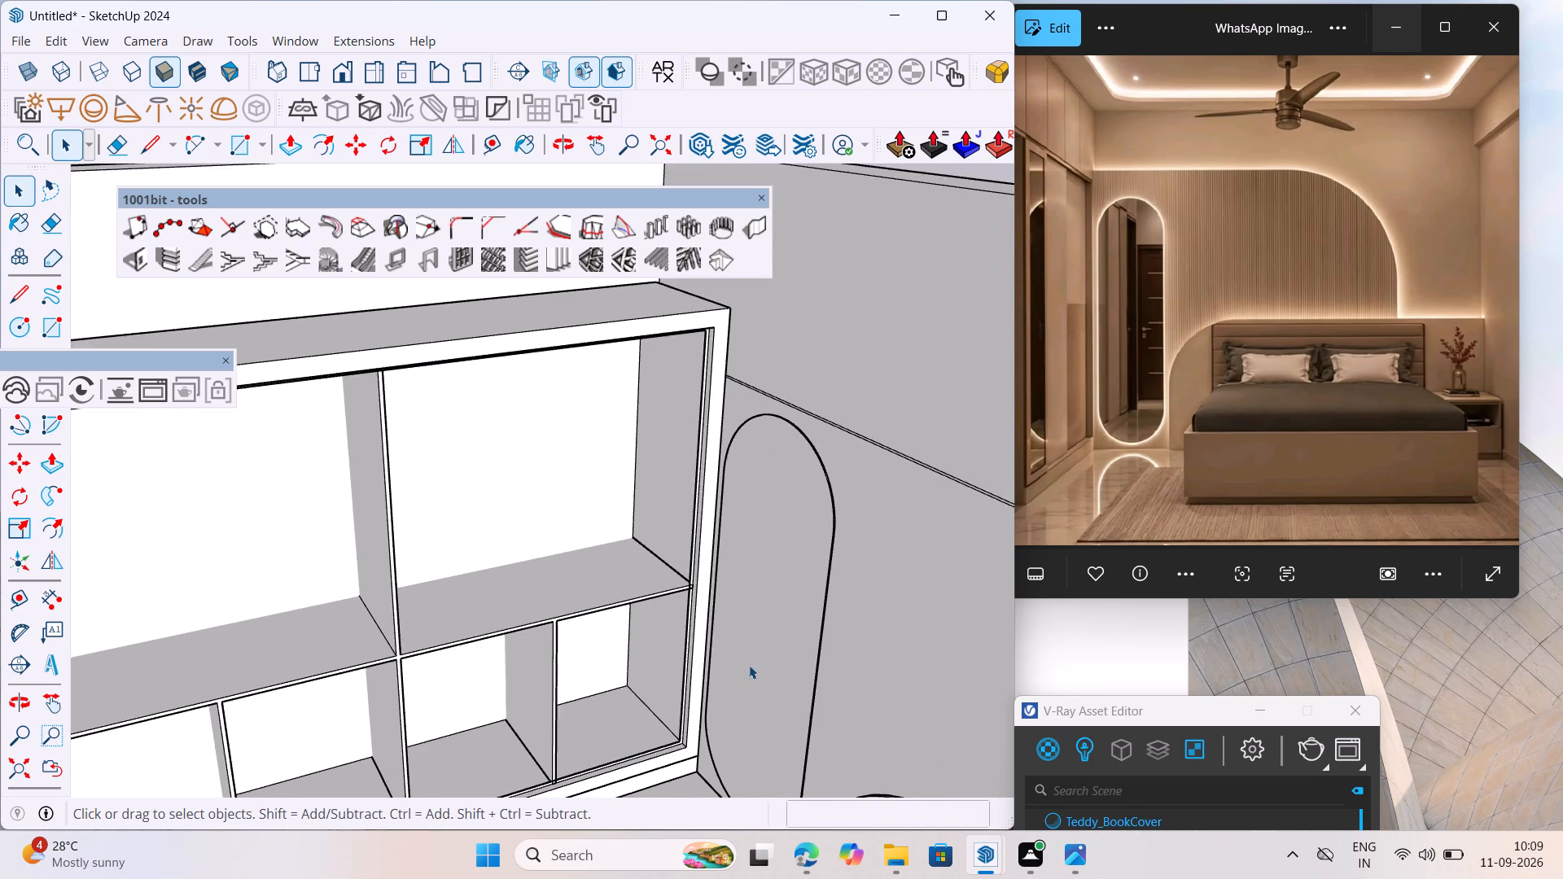
pyautogui.scroll(1, 749, 665)
pyautogui.moveTo(747, 667); pyautogui.dragTo(785, 664, button='middle')
pyautogui.scroll(12, 672, 710)
pyautogui.scroll(3, 750, 693)
pyautogui.press('p')
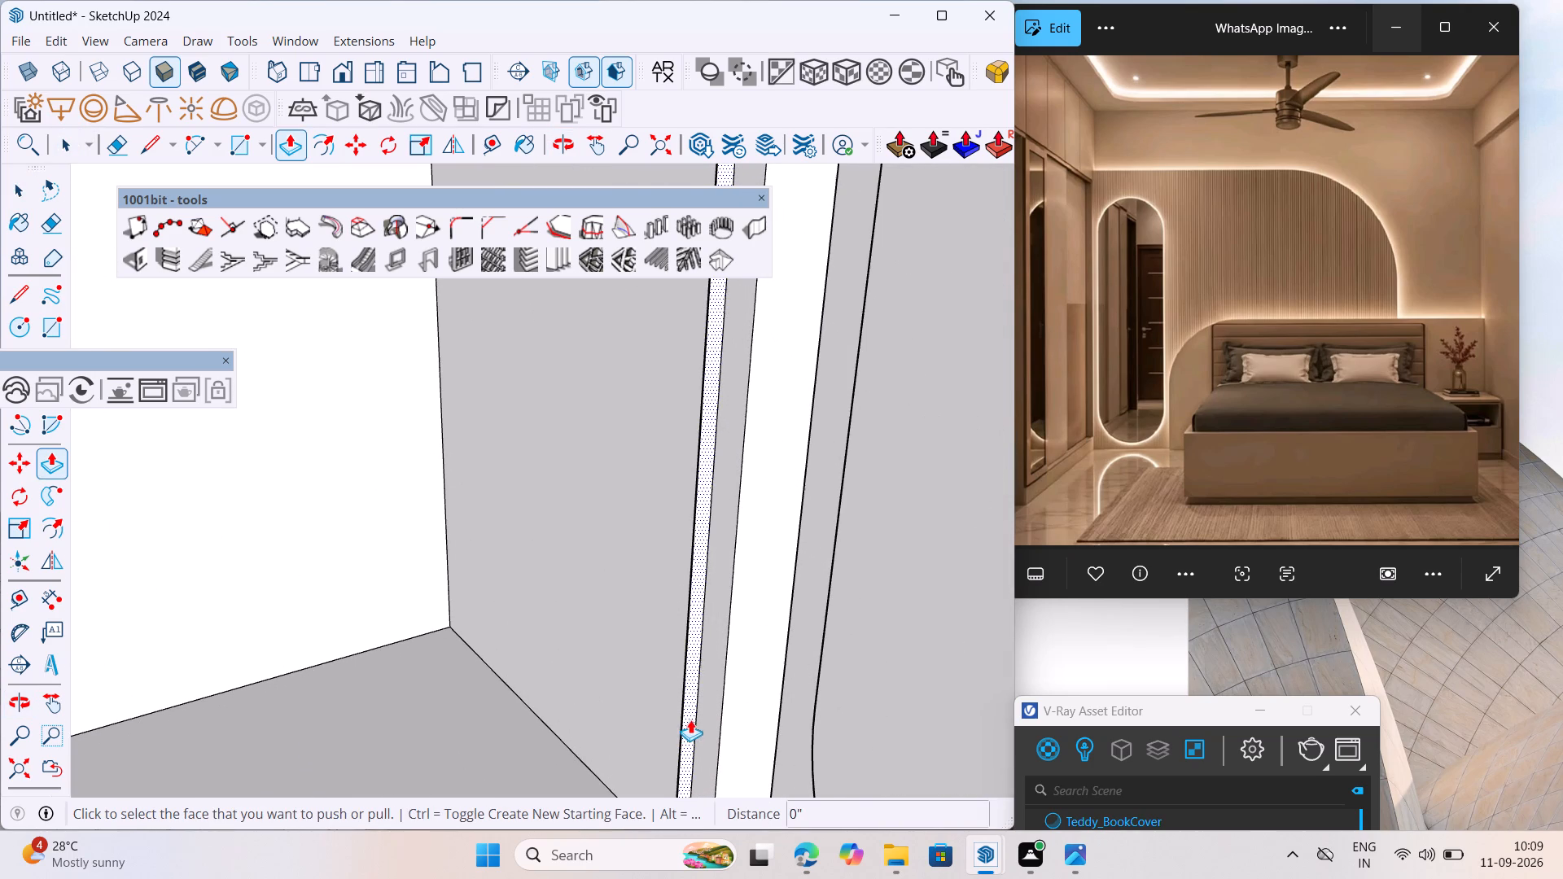
pyautogui.scroll(4, 684, 719)
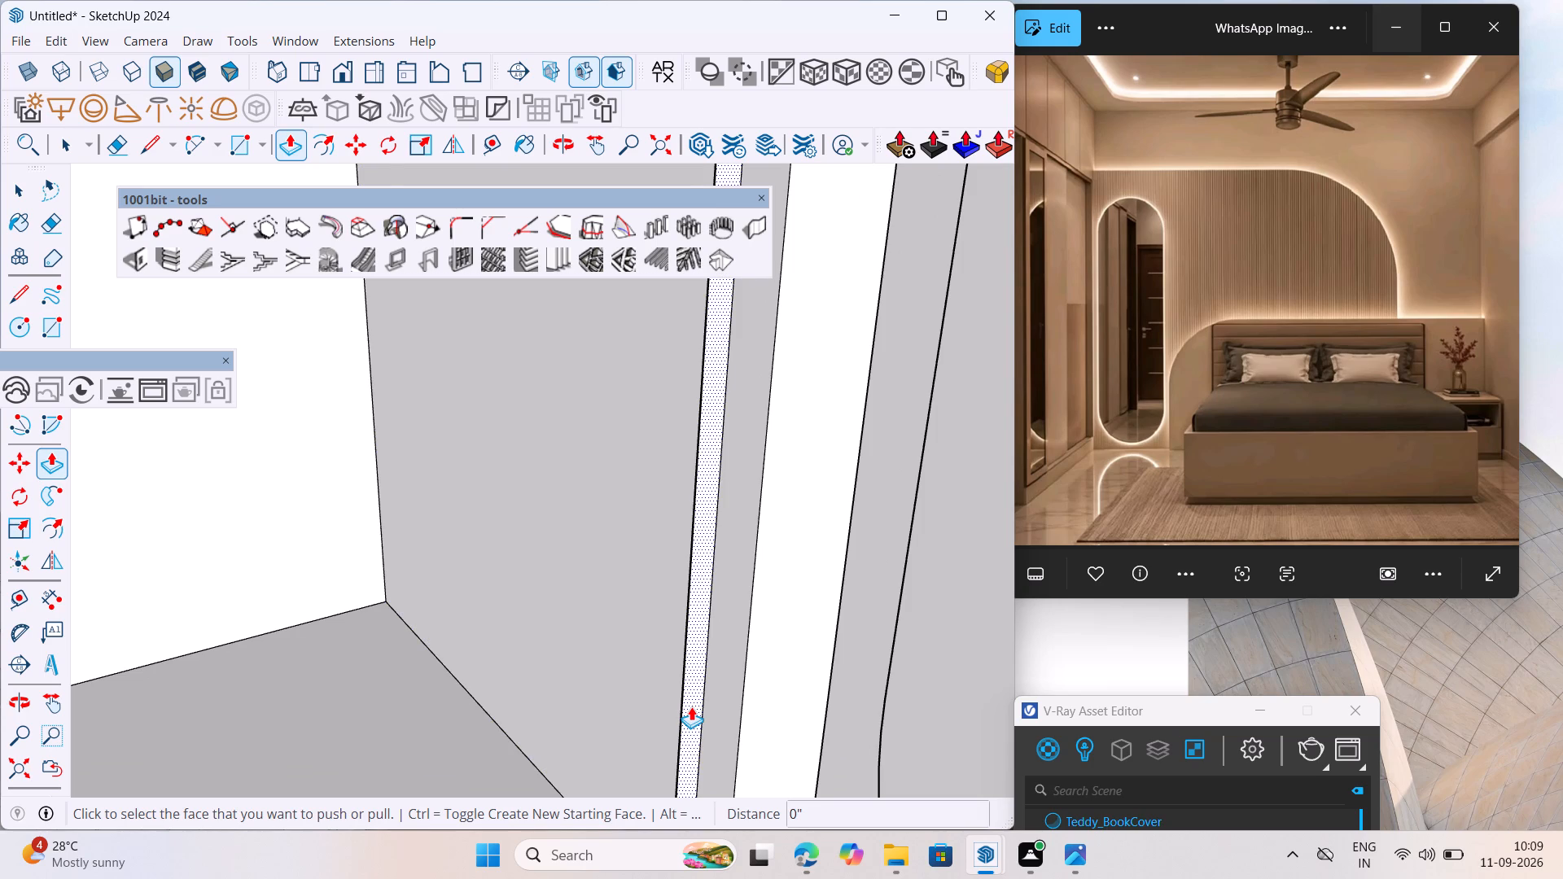
pyautogui.scroll(-2, 691, 706)
pyautogui.moveTo(691, 707); pyautogui.dragTo(681, 698, button='middle')
pyautogui.scroll(1, 699, 698)
pyautogui.click(668, 693)
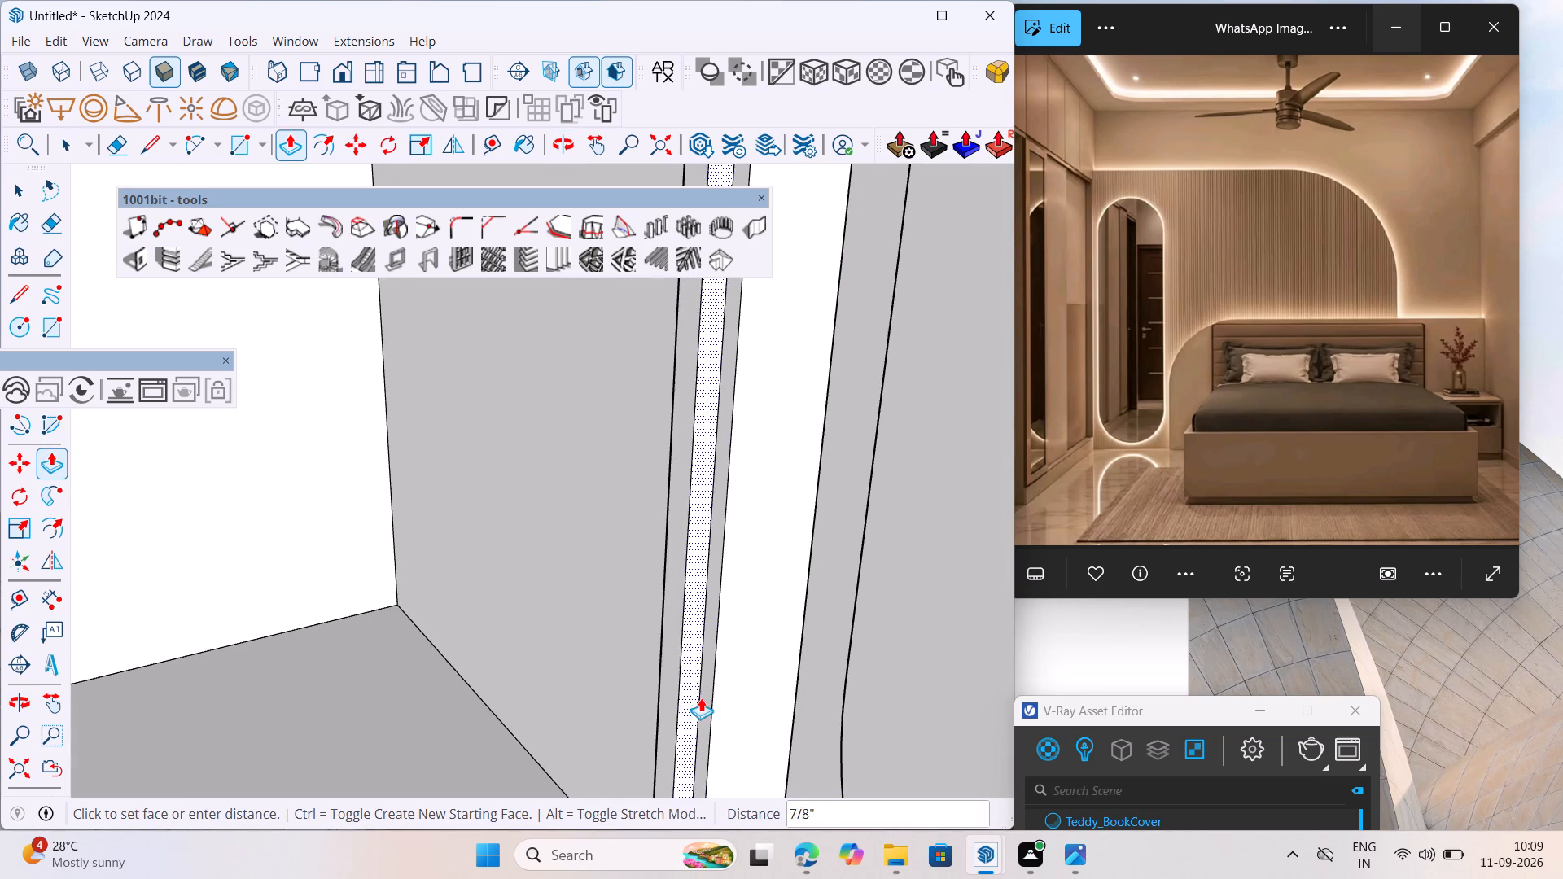
pyautogui.scroll(-7, 707, 699)
pyautogui.press('1')
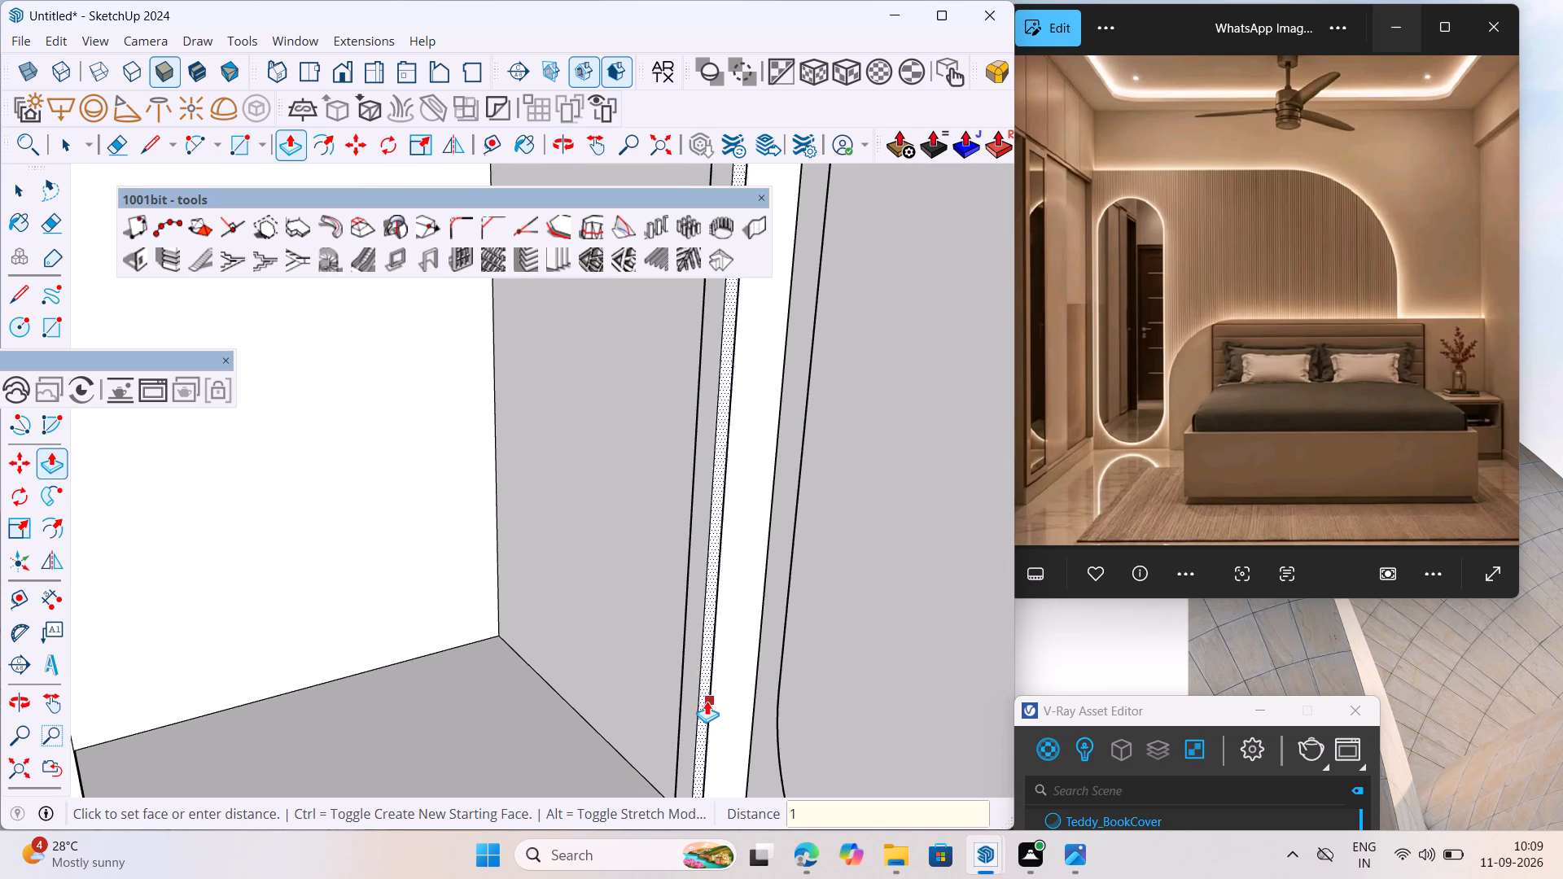
pyautogui.write('8MM')
pyautogui.press('Return')
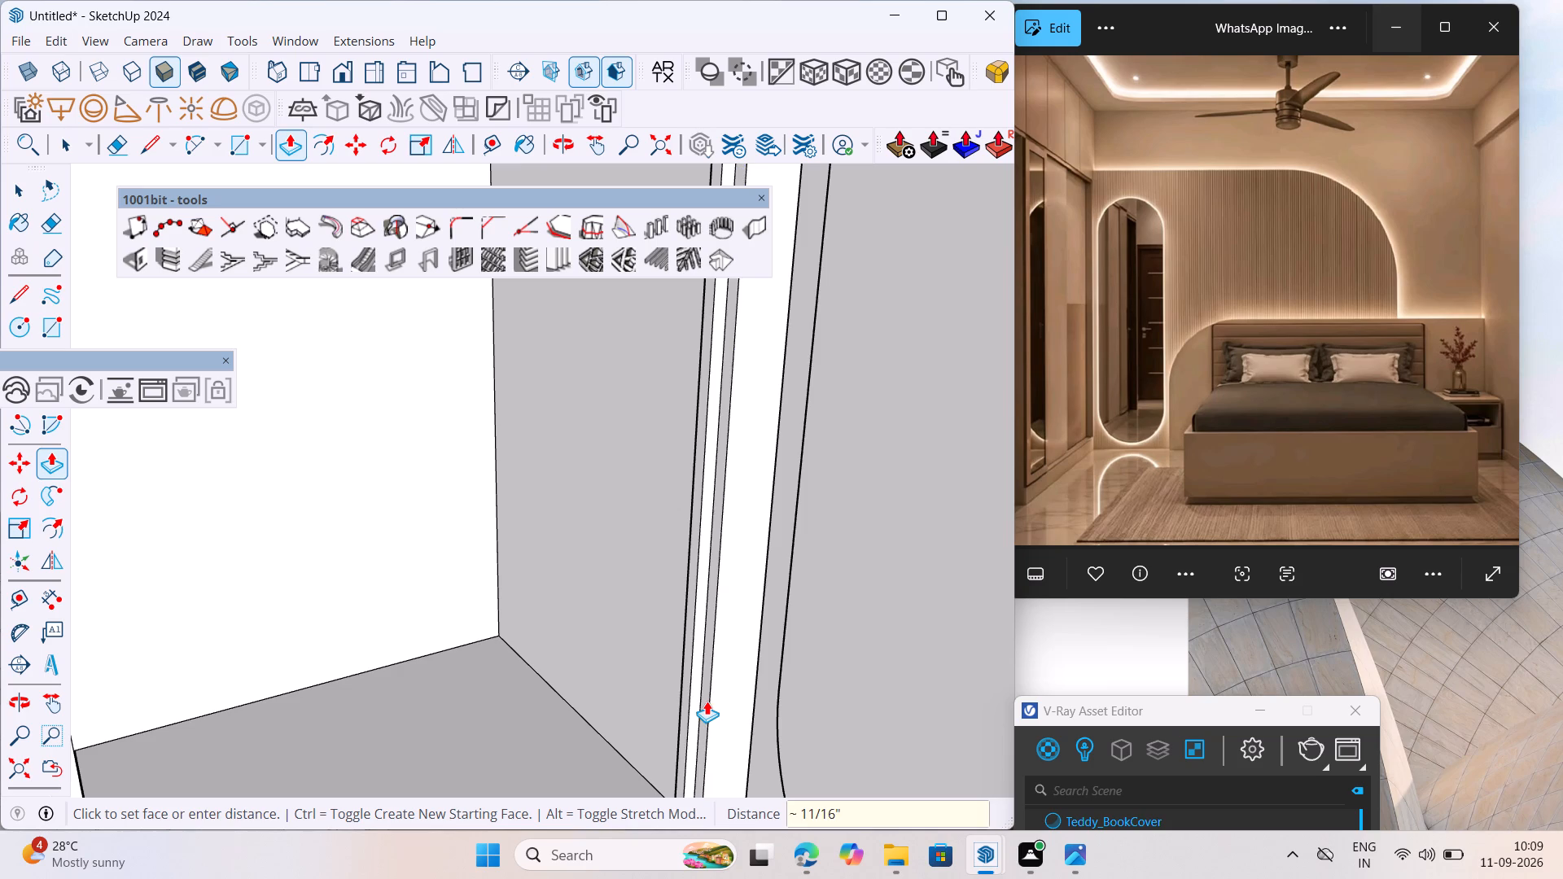
# Pull the border frame's front face forward a further 36 mm.
pyautogui.scroll(2, 703, 708)
pyautogui.moveTo(698, 711); pyautogui.dragTo(716, 711, button='middle')
pyautogui.scroll(5, 718, 711)
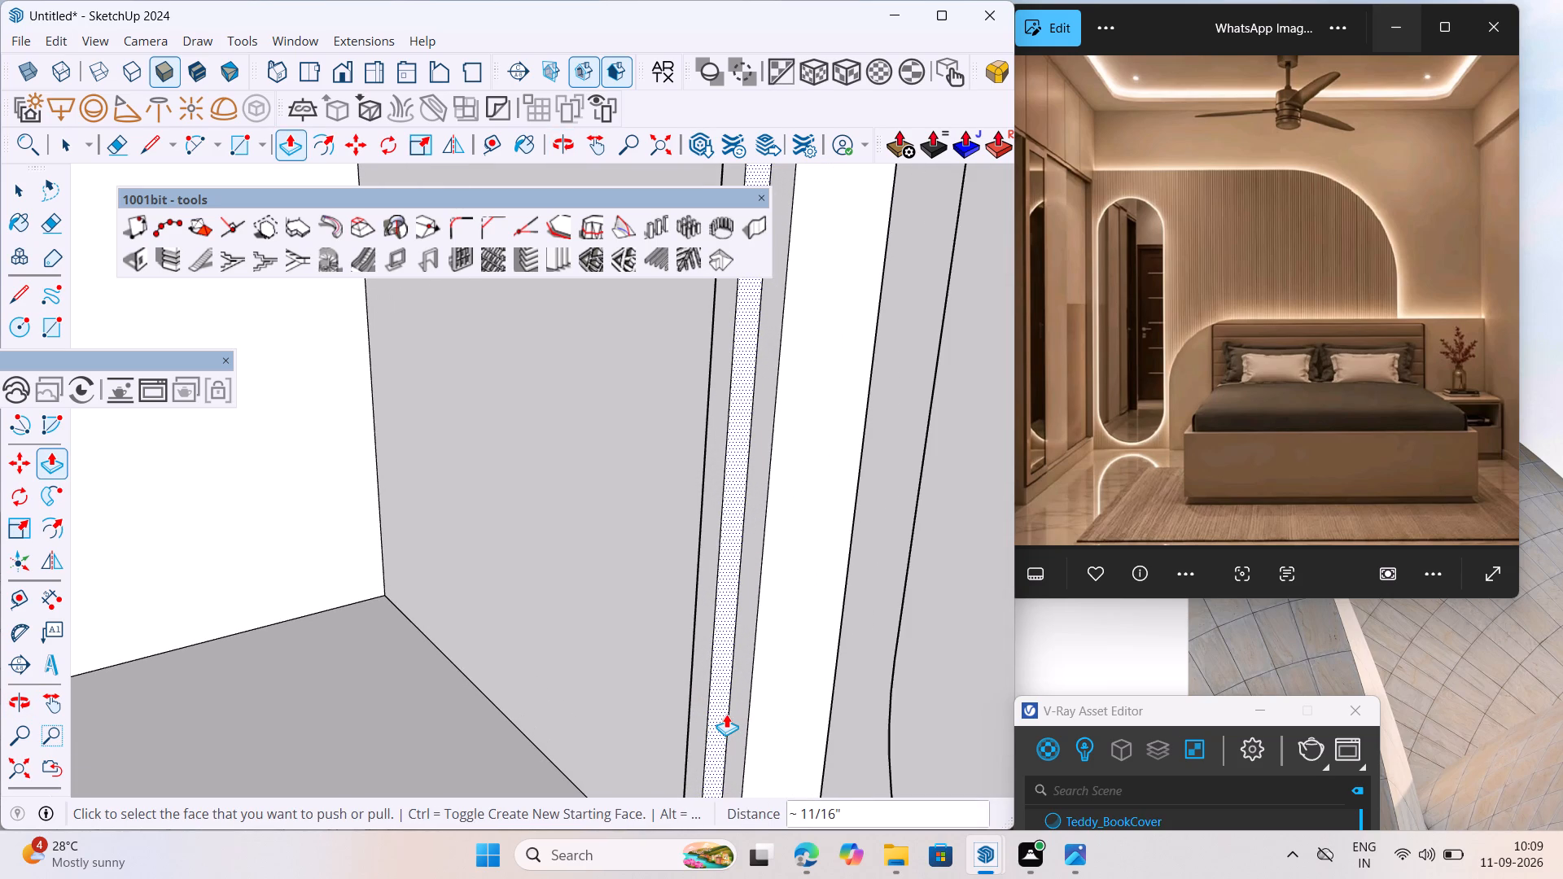
pyautogui.click(713, 715)
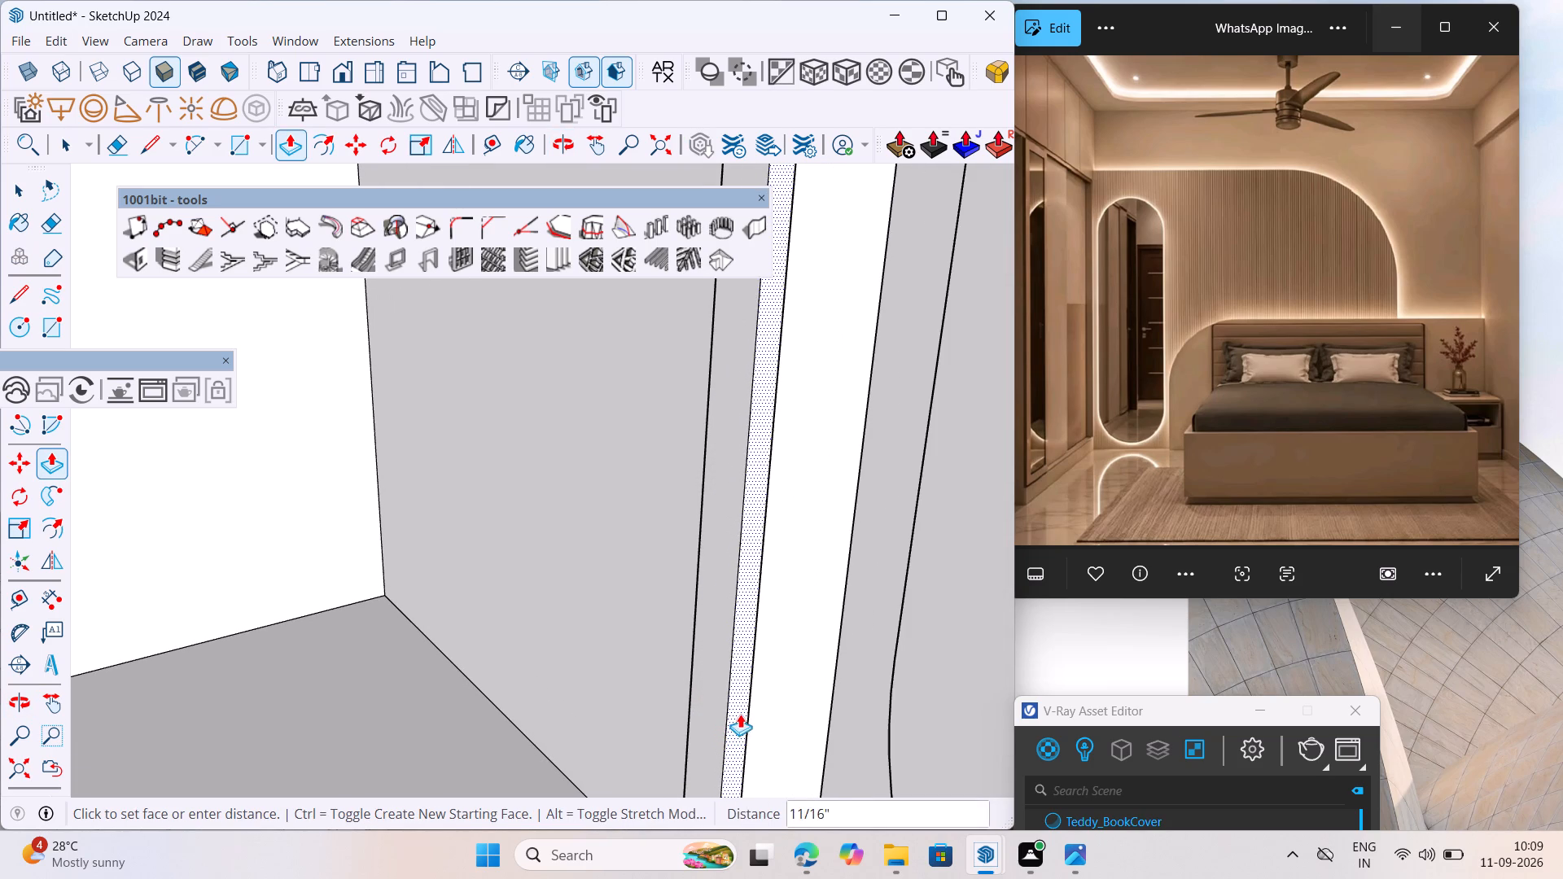
pyautogui.press('1')
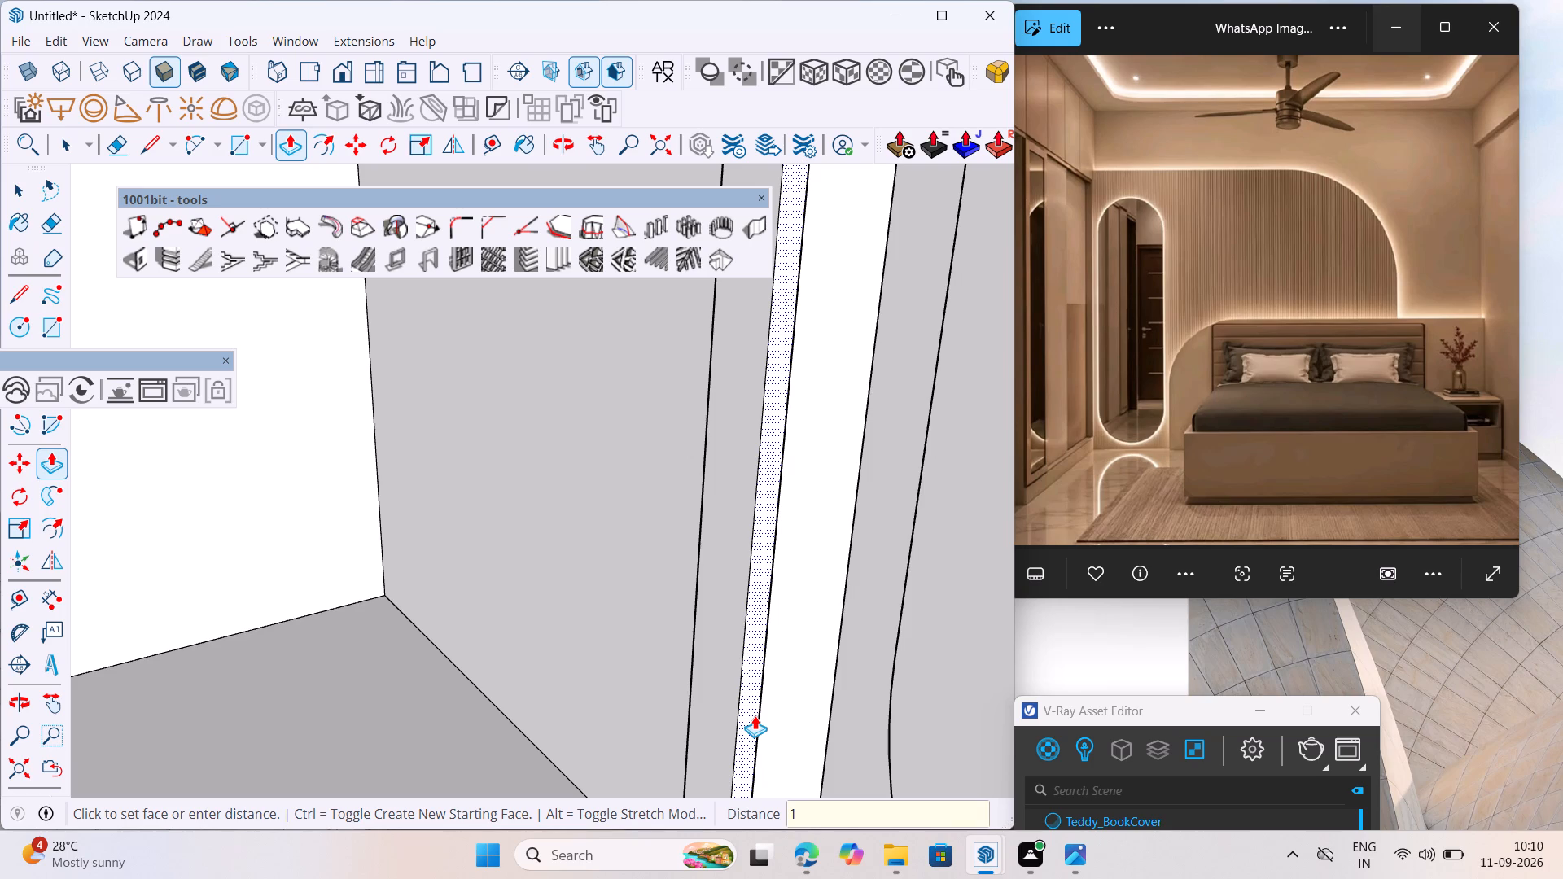
pyautogui.press('BackSpace')
pyautogui.write('36')
pyautogui.write('MM')
pyautogui.press('Return')
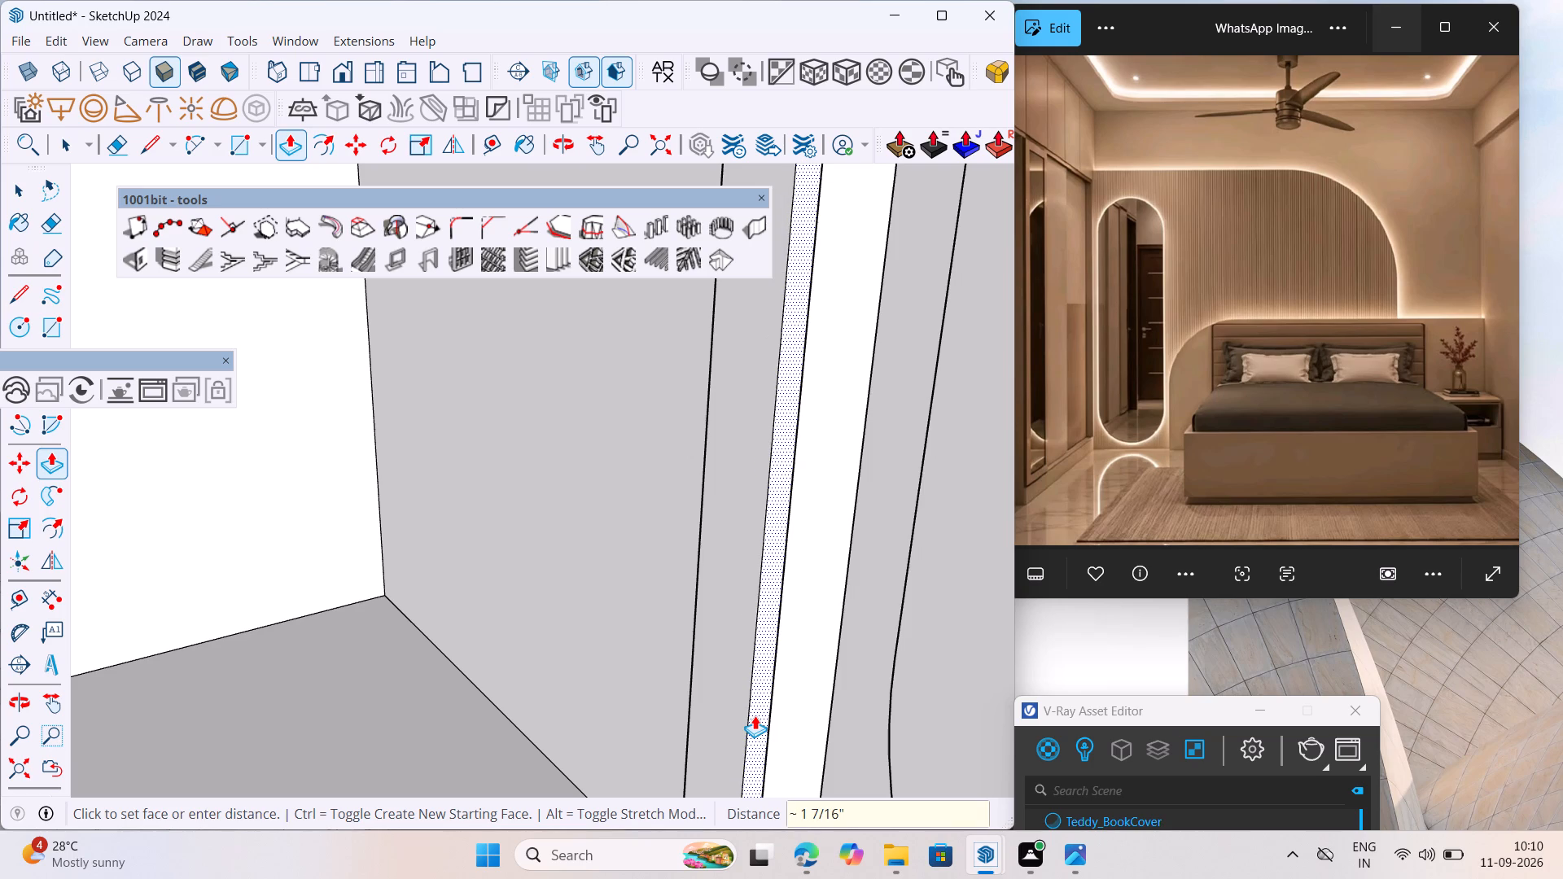
# Pull the border frame's front face about 11/16" forward, flush with the wardrobe's outer front face.
pyautogui.scroll(-3, 755, 716)
pyautogui.moveTo(747, 718); pyautogui.dragTo(635, 714, button='middle')
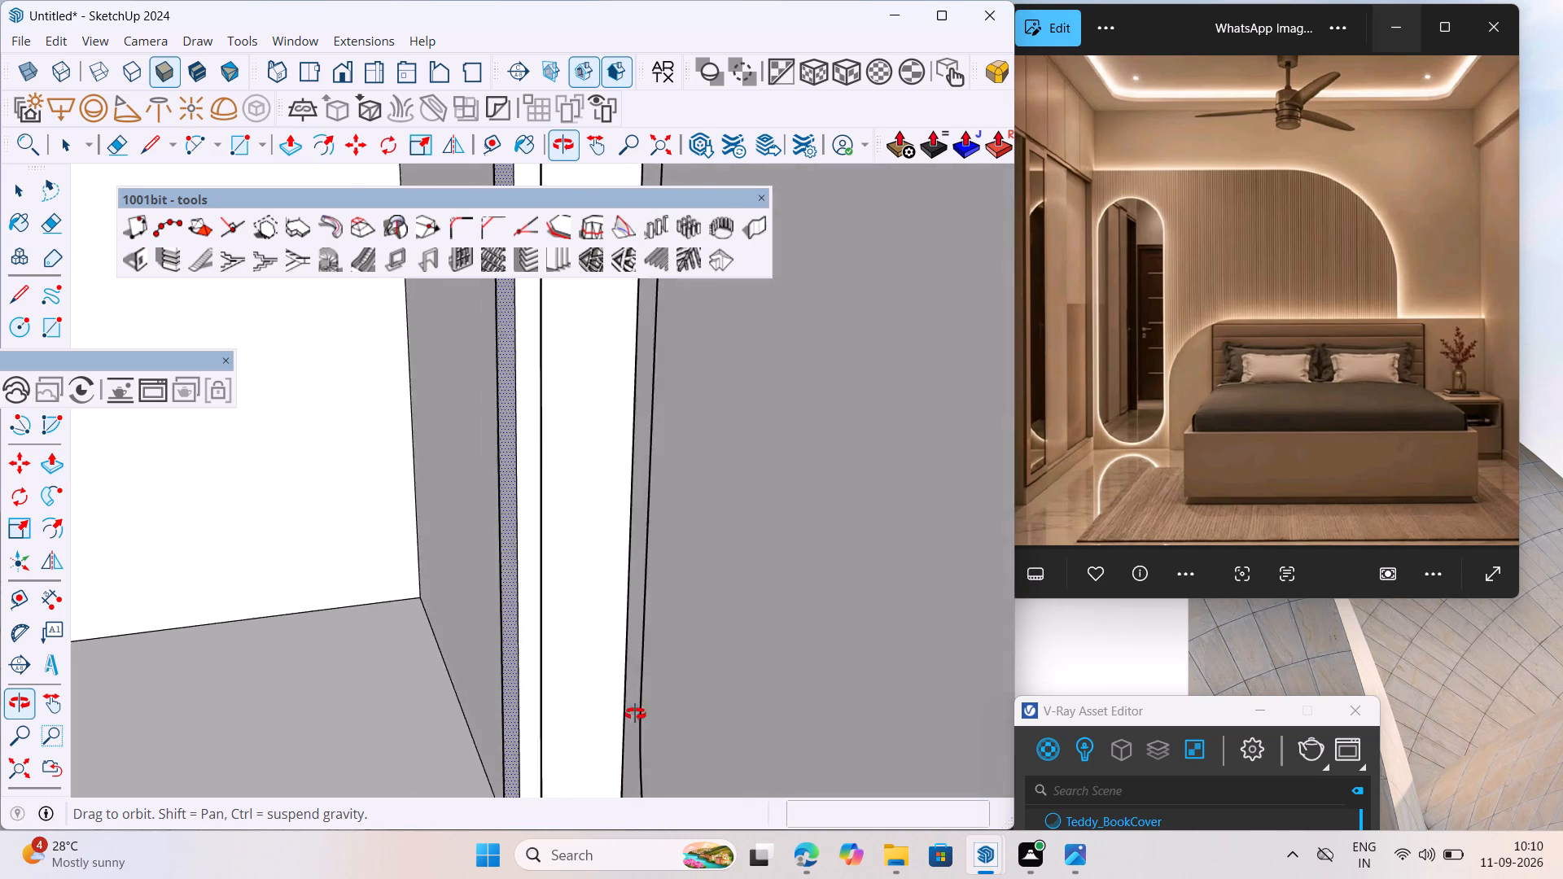
pyautogui.moveTo(635, 714); pyautogui.dragTo(628, 714, button='middle')
pyautogui.scroll(3, 628, 714)
pyautogui.scroll(-2, 536, 727)
pyautogui.moveTo(519, 724); pyautogui.dragTo(507, 729, button='middle')
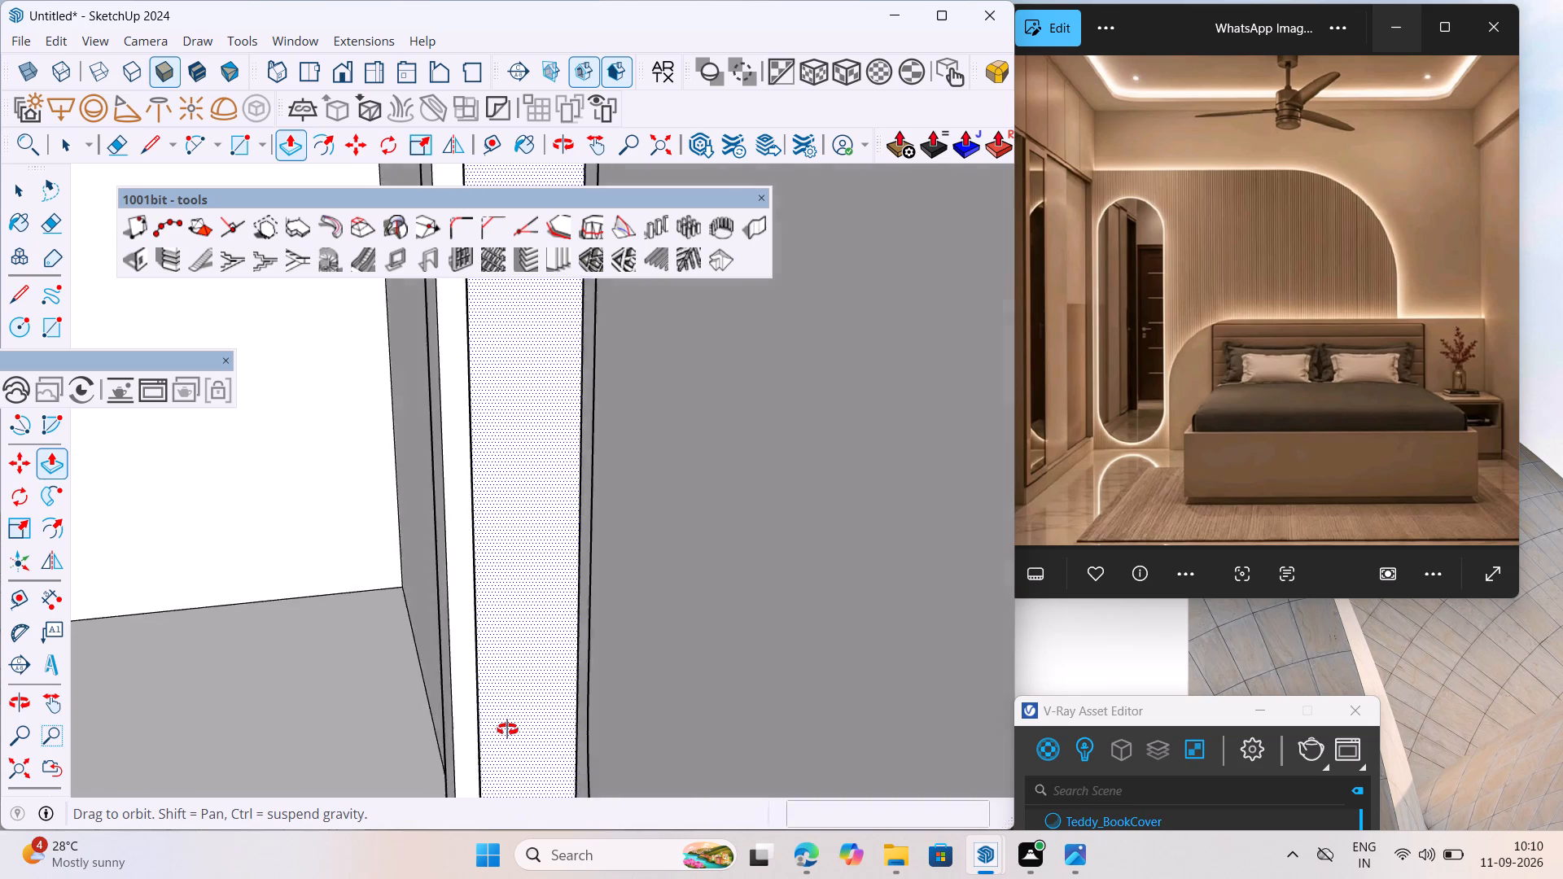
pyautogui.moveTo(507, 729); pyautogui.dragTo(583, 719, button='middle')
pyautogui.scroll(1, 507, 729)
pyautogui.scroll(1, 674, 702)
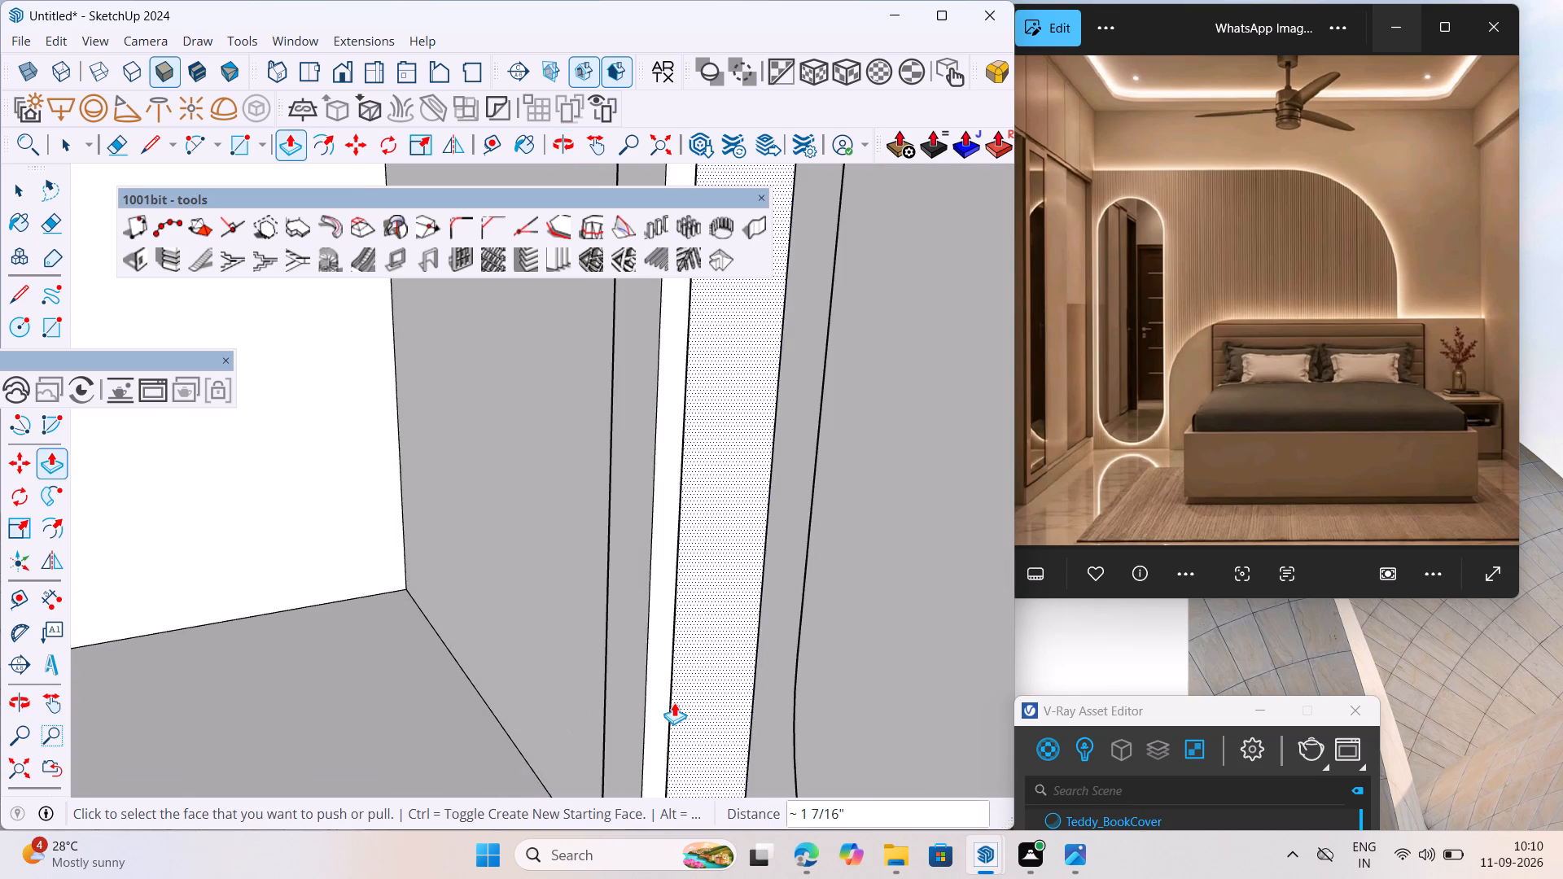
pyautogui.scroll(20, 674, 702)
pyautogui.scroll(3, 674, 702)
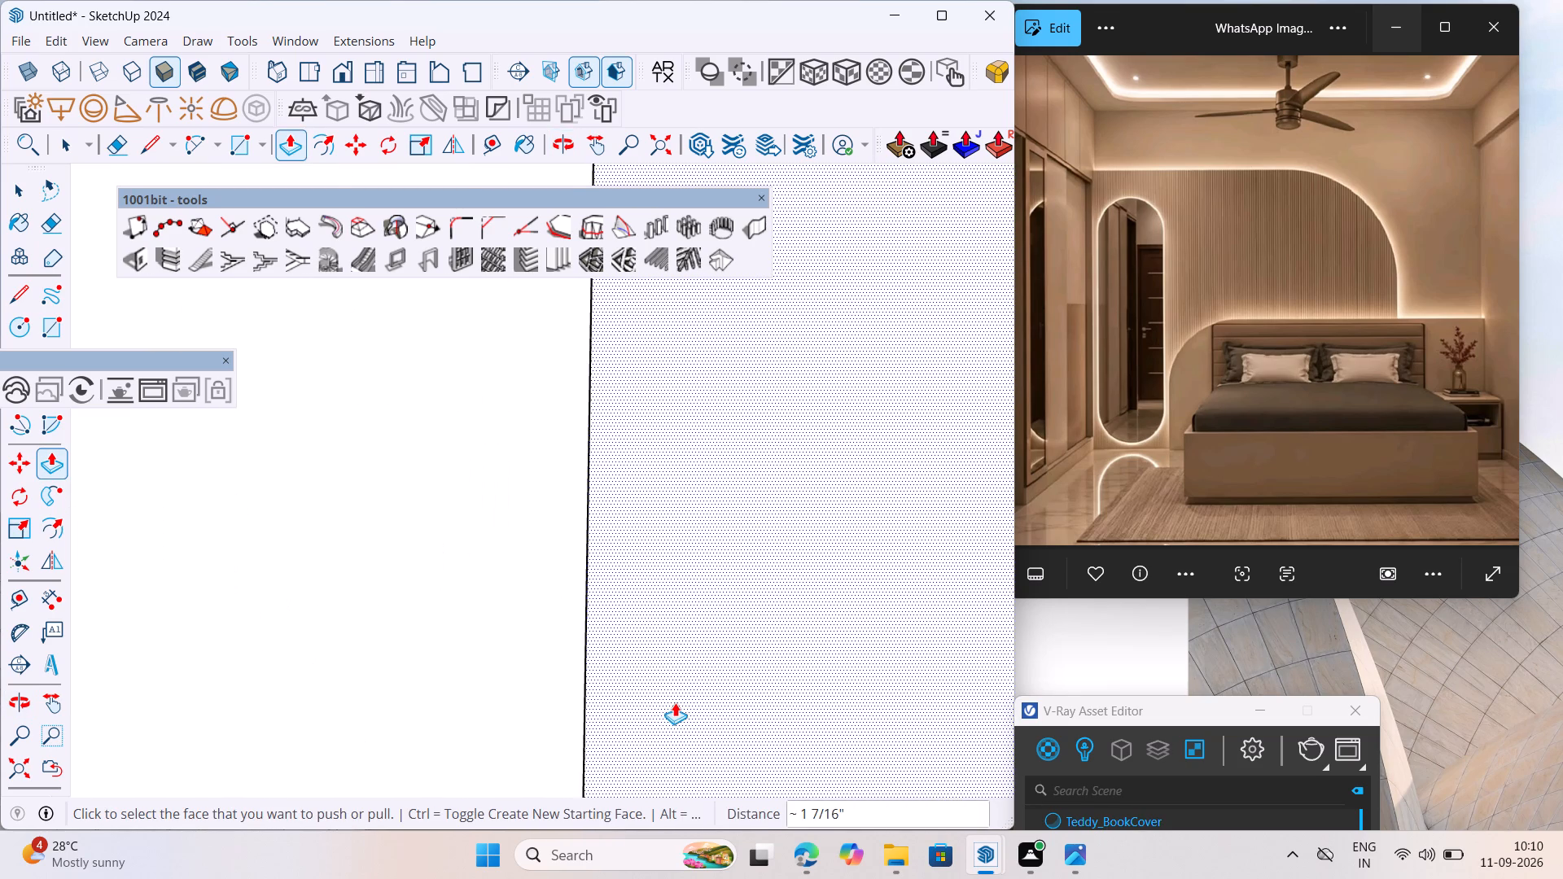
pyautogui.scroll(2, 675, 702)
pyautogui.moveTo(676, 703); pyautogui.dragTo(538, 703, button='middle')
pyautogui.scroll(-13, 548, 703)
pyautogui.click(431, 659)
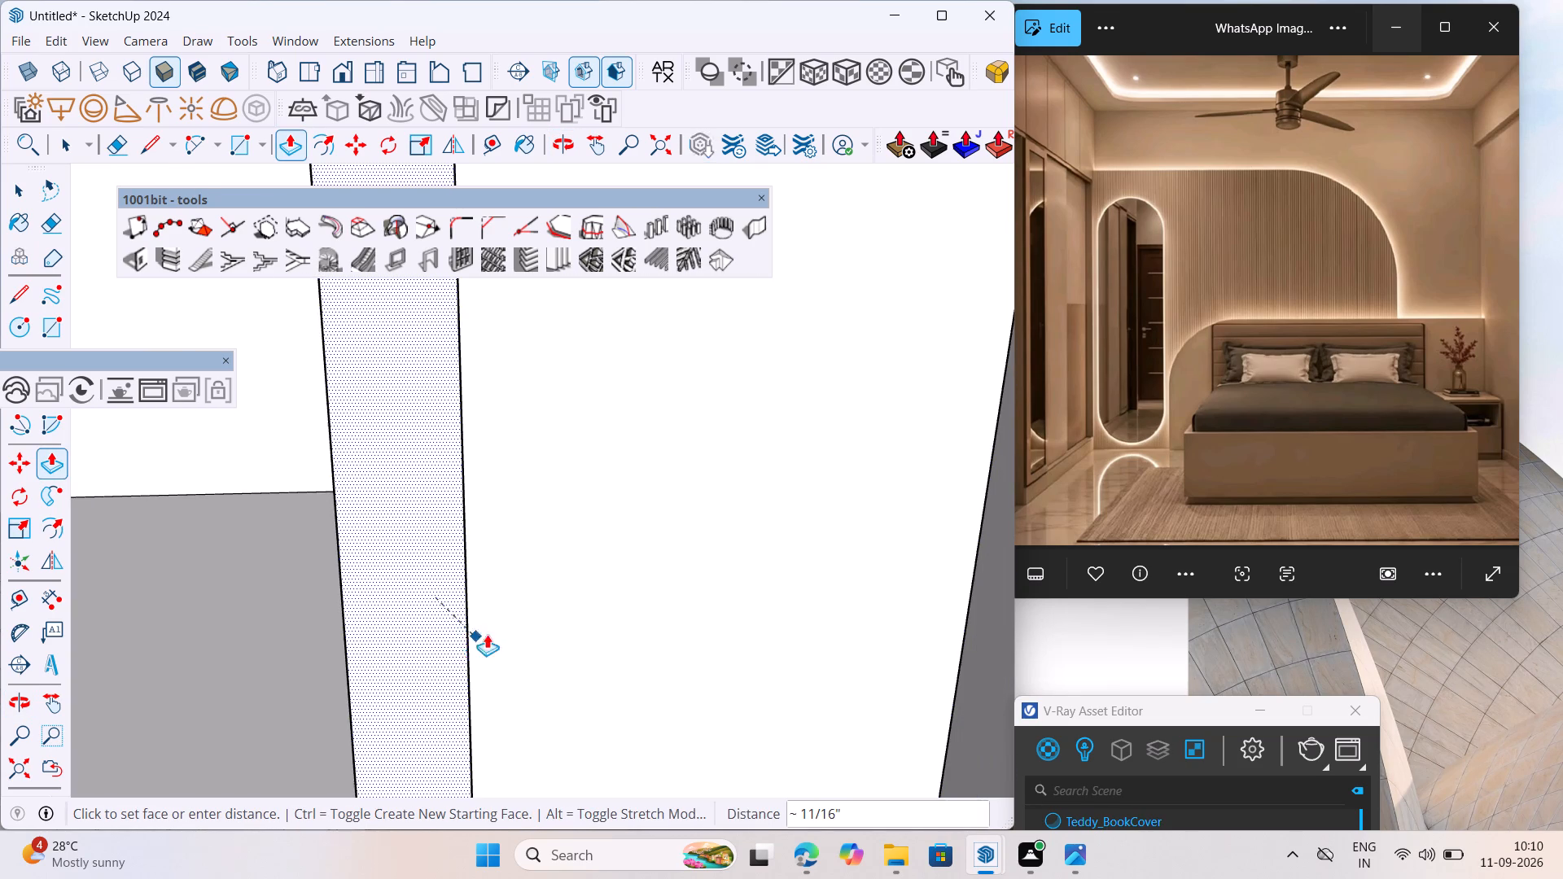
pyautogui.click(540, 619)
pyautogui.scroll(-10, 538, 619)
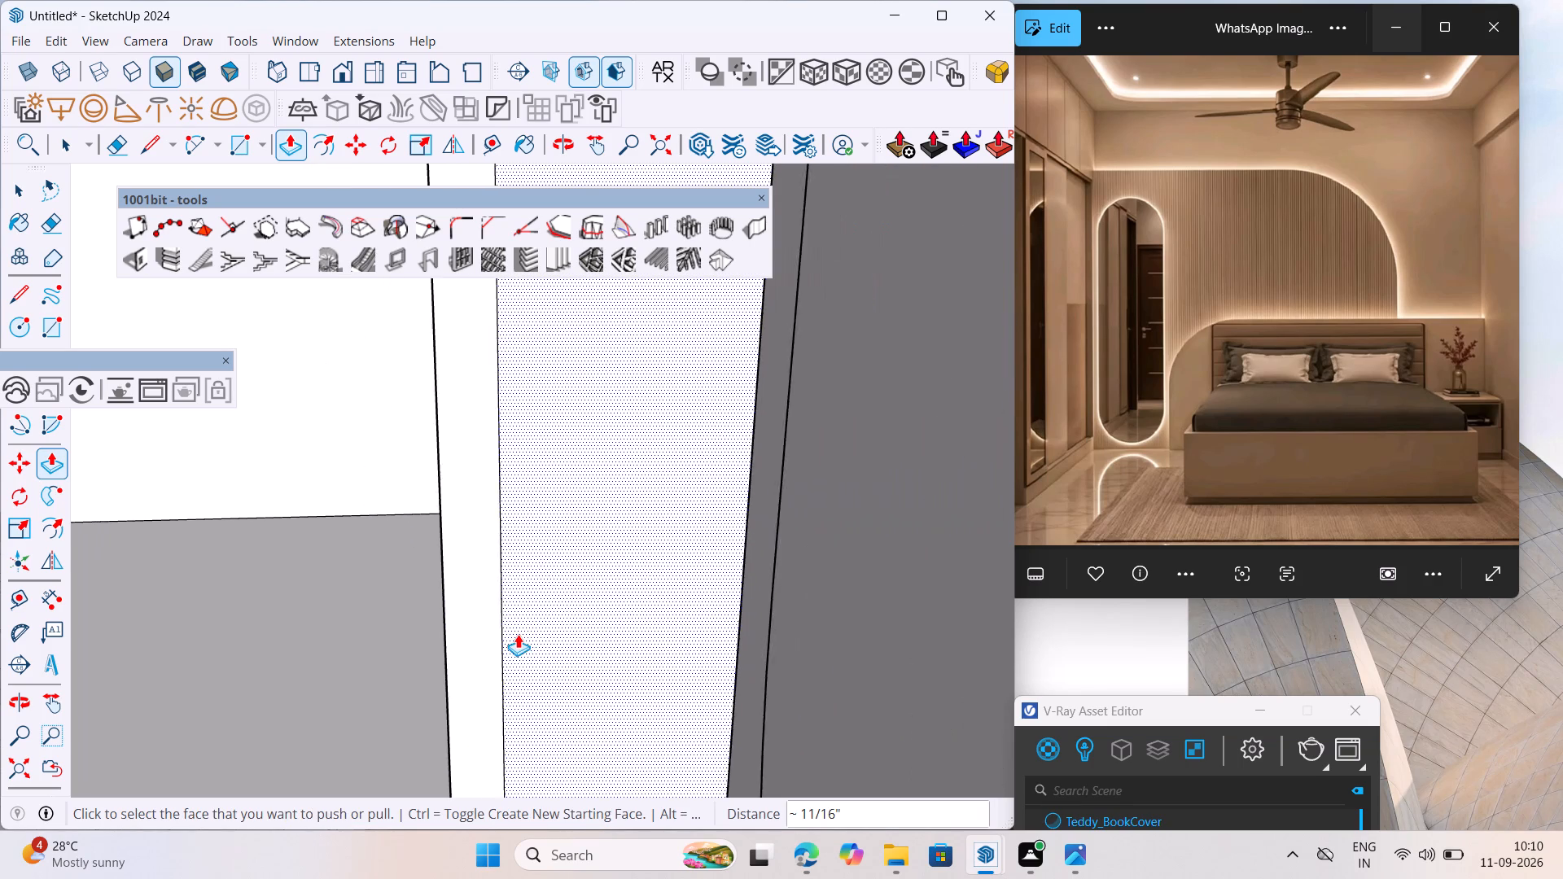
pyautogui.scroll(-9, 518, 634)
pyautogui.moveTo(517, 634); pyautogui.dragTo(694, 590, button='middle')
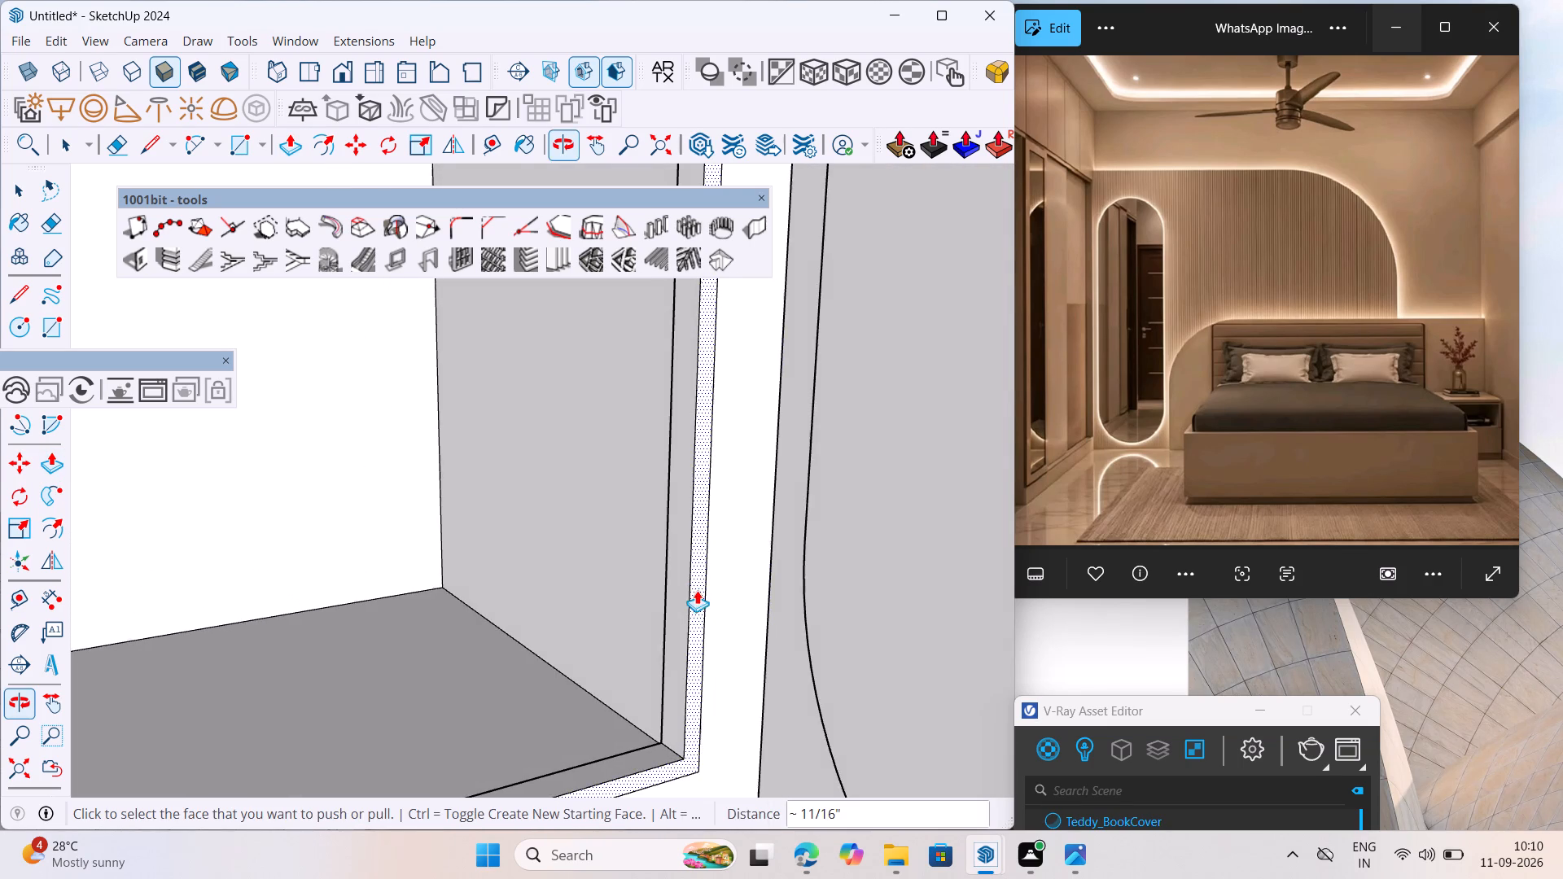
pyautogui.scroll(-1, 698, 593)
pyautogui.press('space')
# Examine the wardrobe's framed opening within the whole room and up close at its lower inner corner by the bed wall.
pyautogui.scroll(-3, 755, 601)
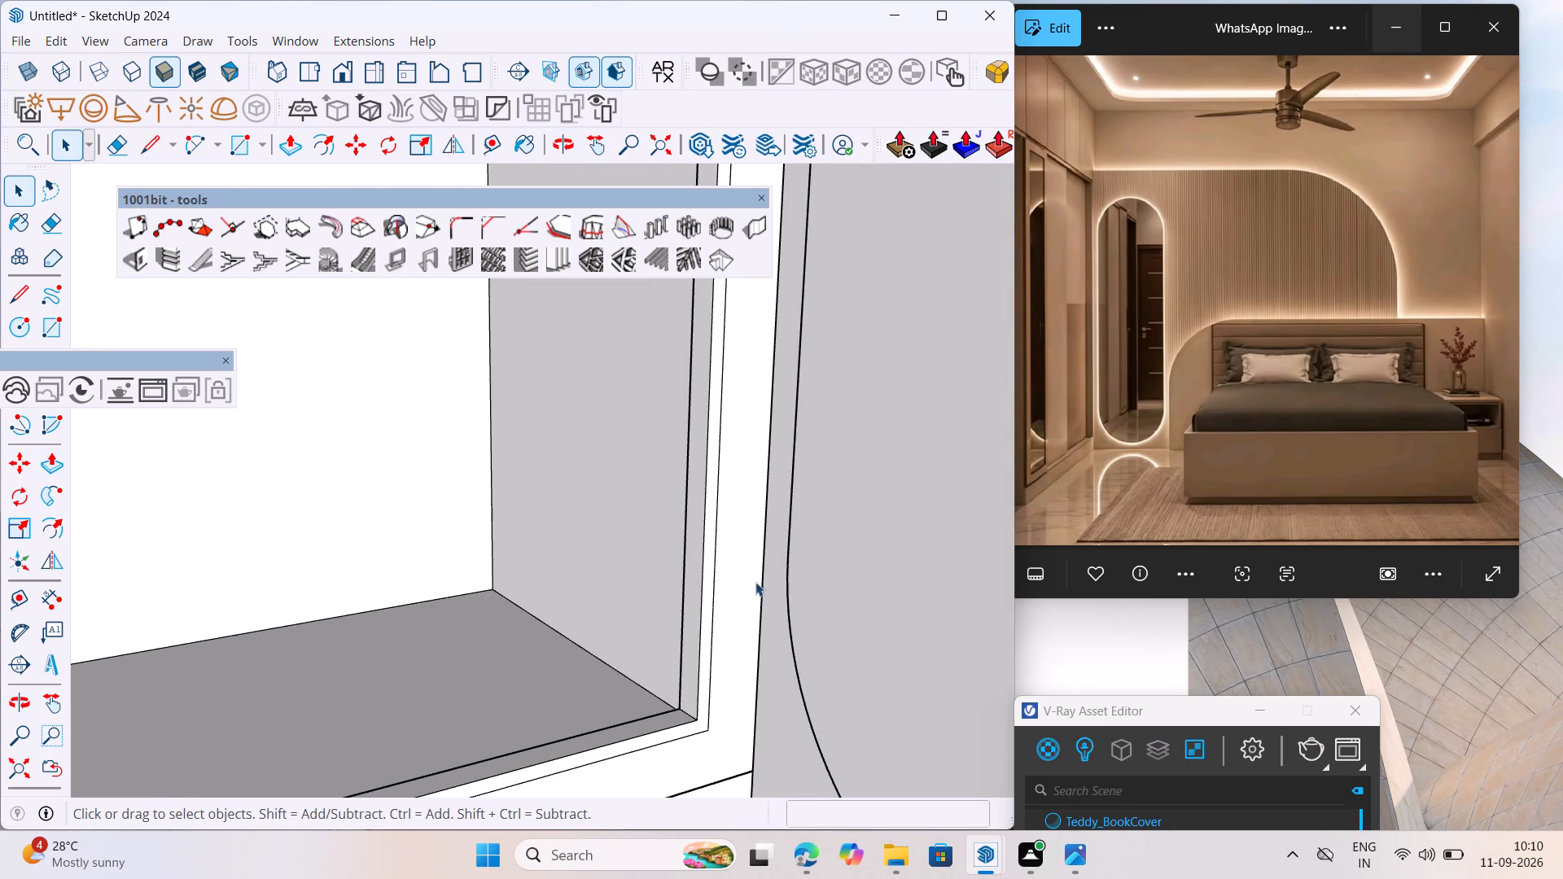
pyautogui.scroll(-3, 755, 582)
pyautogui.moveTo(755, 579); pyautogui.dragTo(744, 579, button='middle')
pyautogui.scroll(-9, 741, 582)
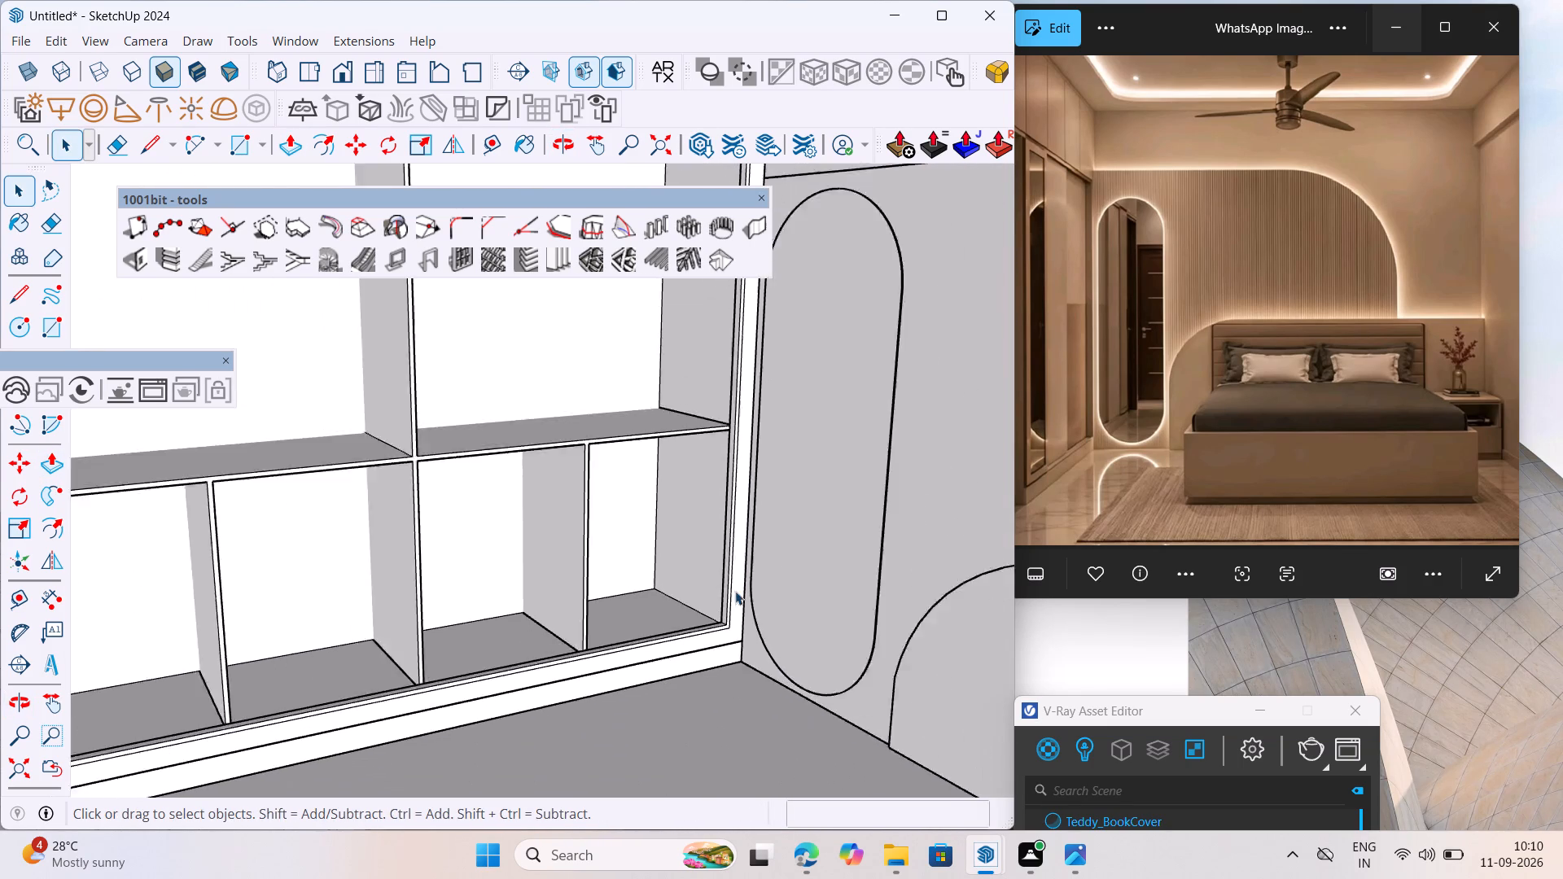
pyautogui.scroll(-5, 735, 591)
pyautogui.scroll(-3, 665, 593)
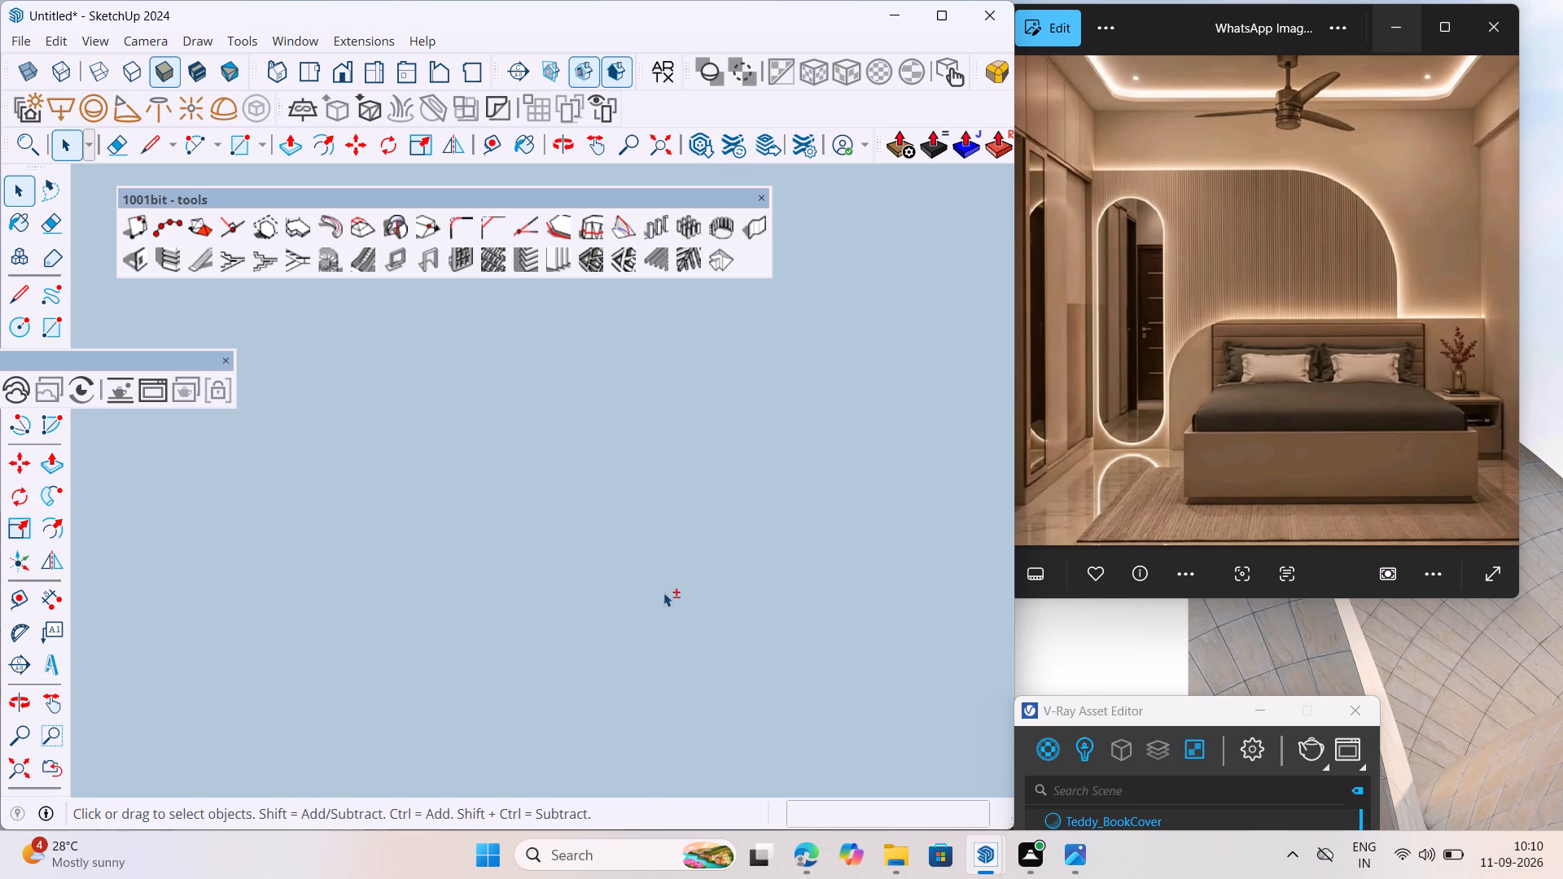
pyautogui.hotkey('shift', 'z')
pyautogui.scroll(-2, 497, 622)
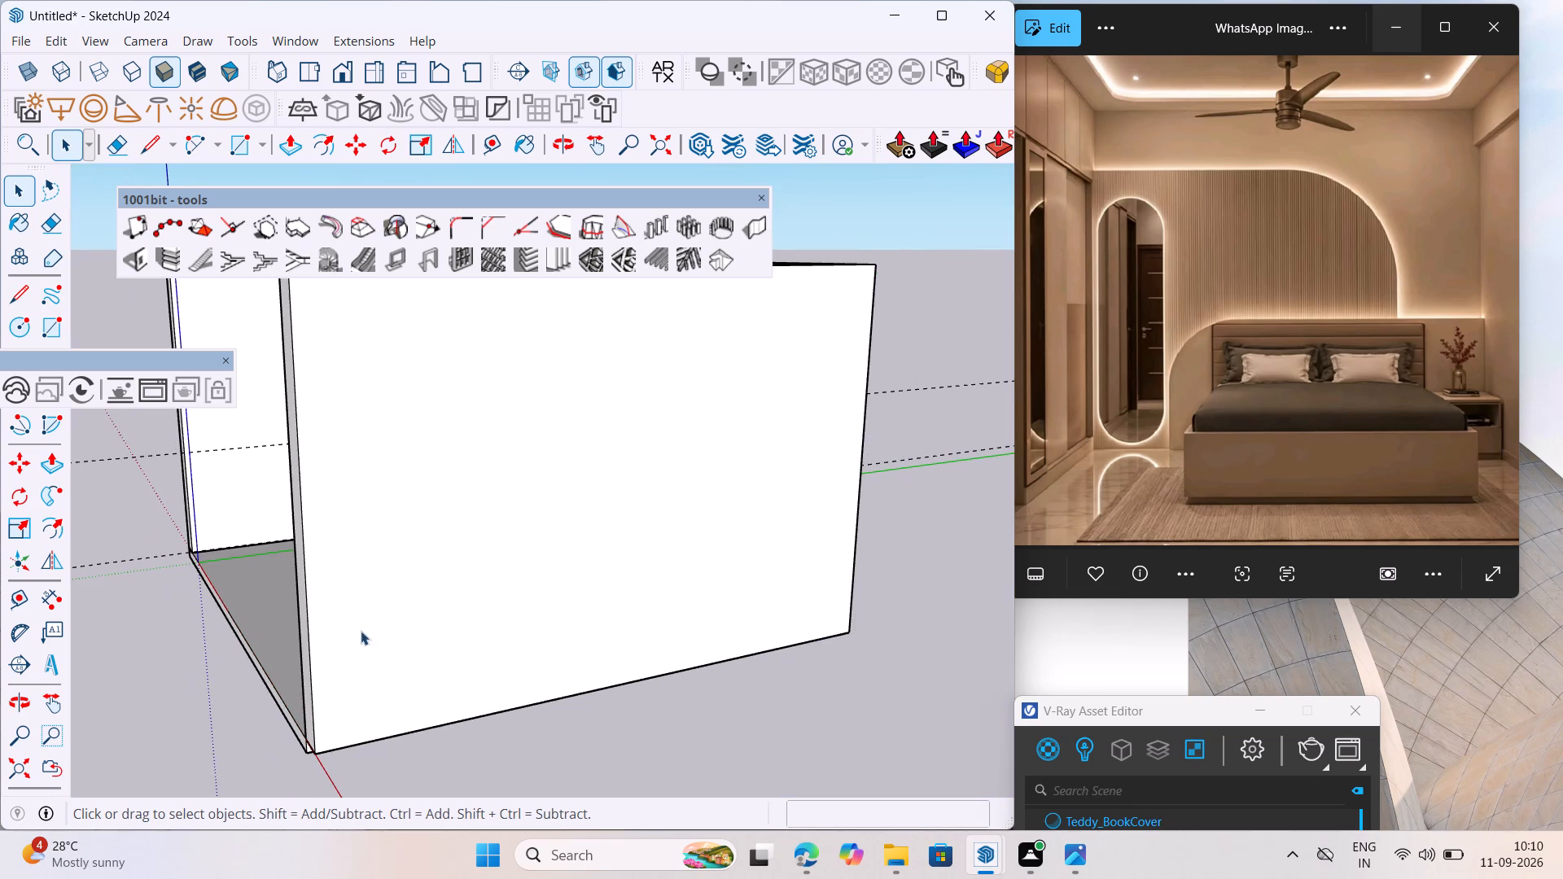
pyautogui.moveTo(360, 631); pyautogui.dragTo(673, 654, button='middle')
pyautogui.scroll(2, 621, 579)
pyautogui.moveTo(620, 575); pyautogui.dragTo(599, 595, button='middle')
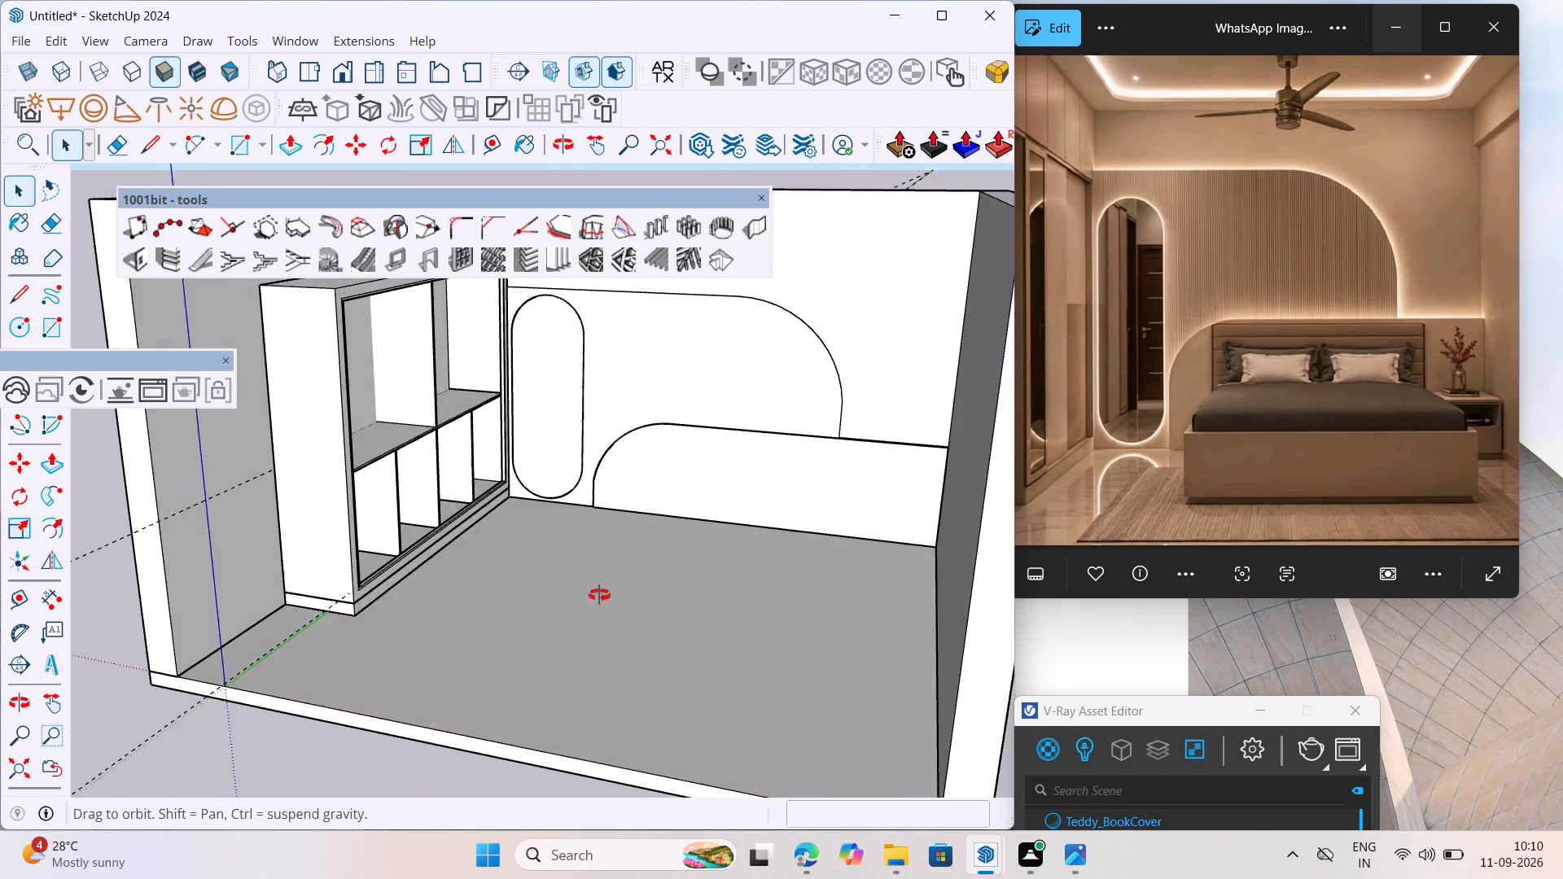
pyautogui.moveTo(599, 595); pyautogui.dragTo(562, 684, button='middle')
pyautogui.scroll(2, 512, 602)
pyautogui.moveTo(512, 595); pyautogui.dragTo(563, 605, button='middle')
pyautogui.scroll(1, 563, 616)
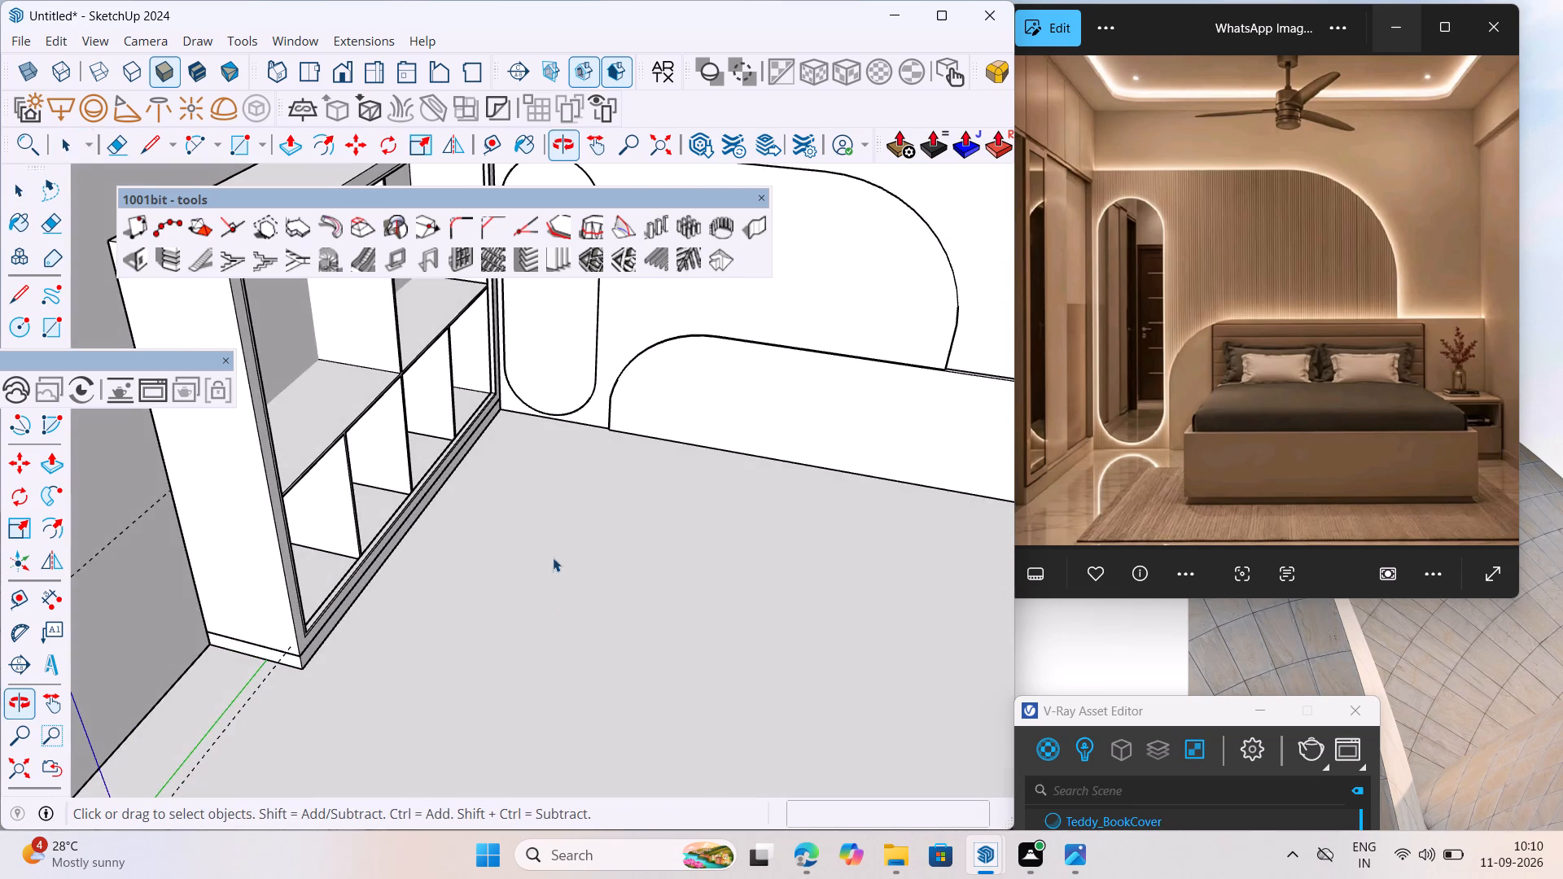
pyautogui.scroll(2, 535, 444)
pyautogui.scroll(-7, 523, 398)
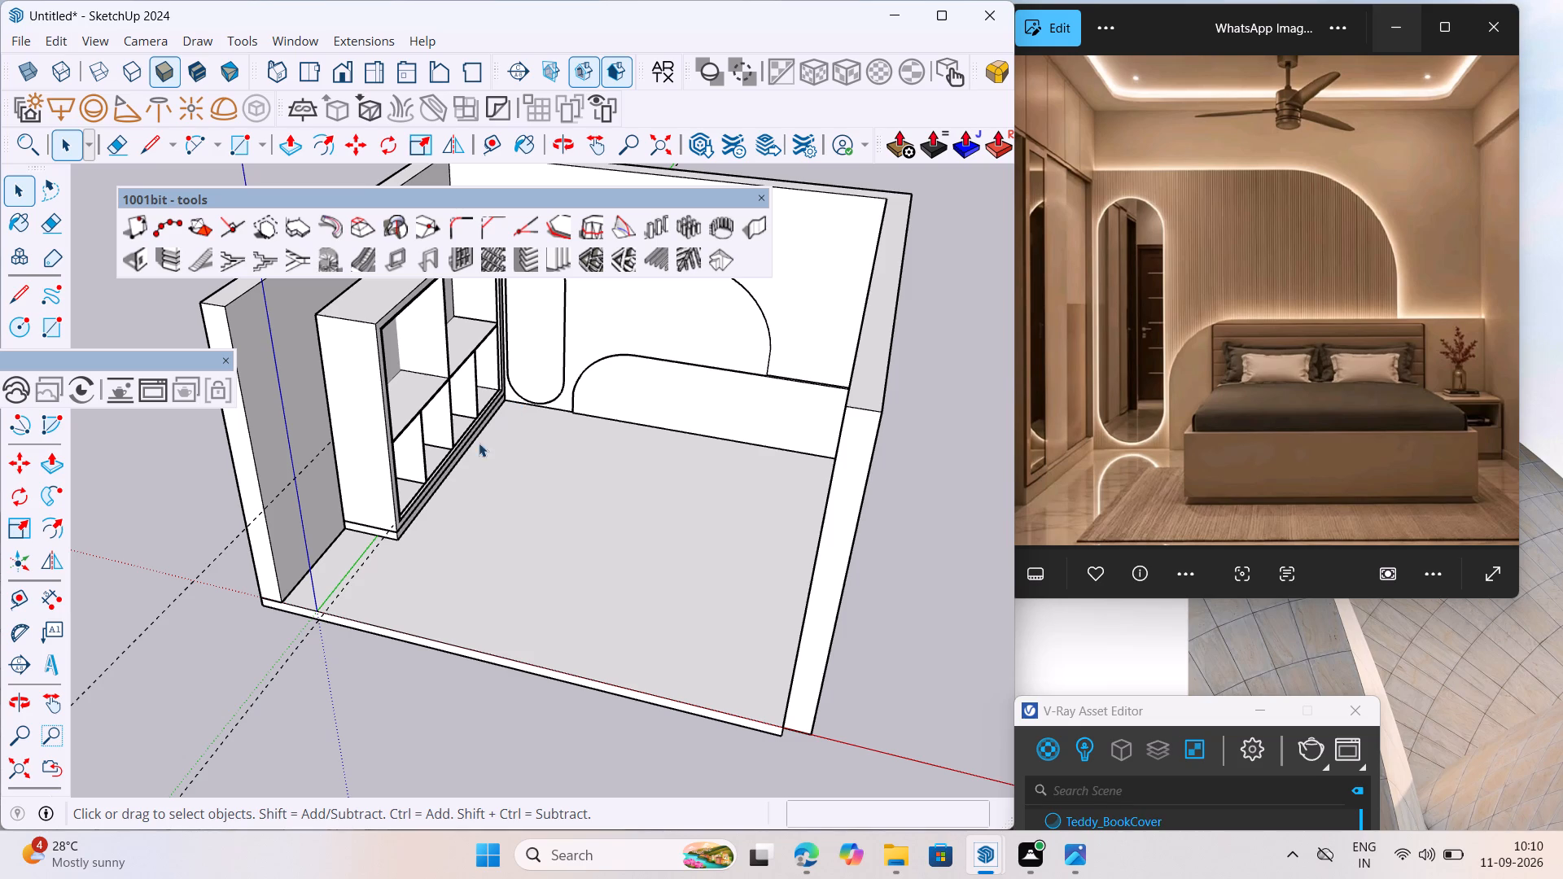
pyautogui.moveTo(524, 490); pyautogui.dragTo(350, 492, button='middle')
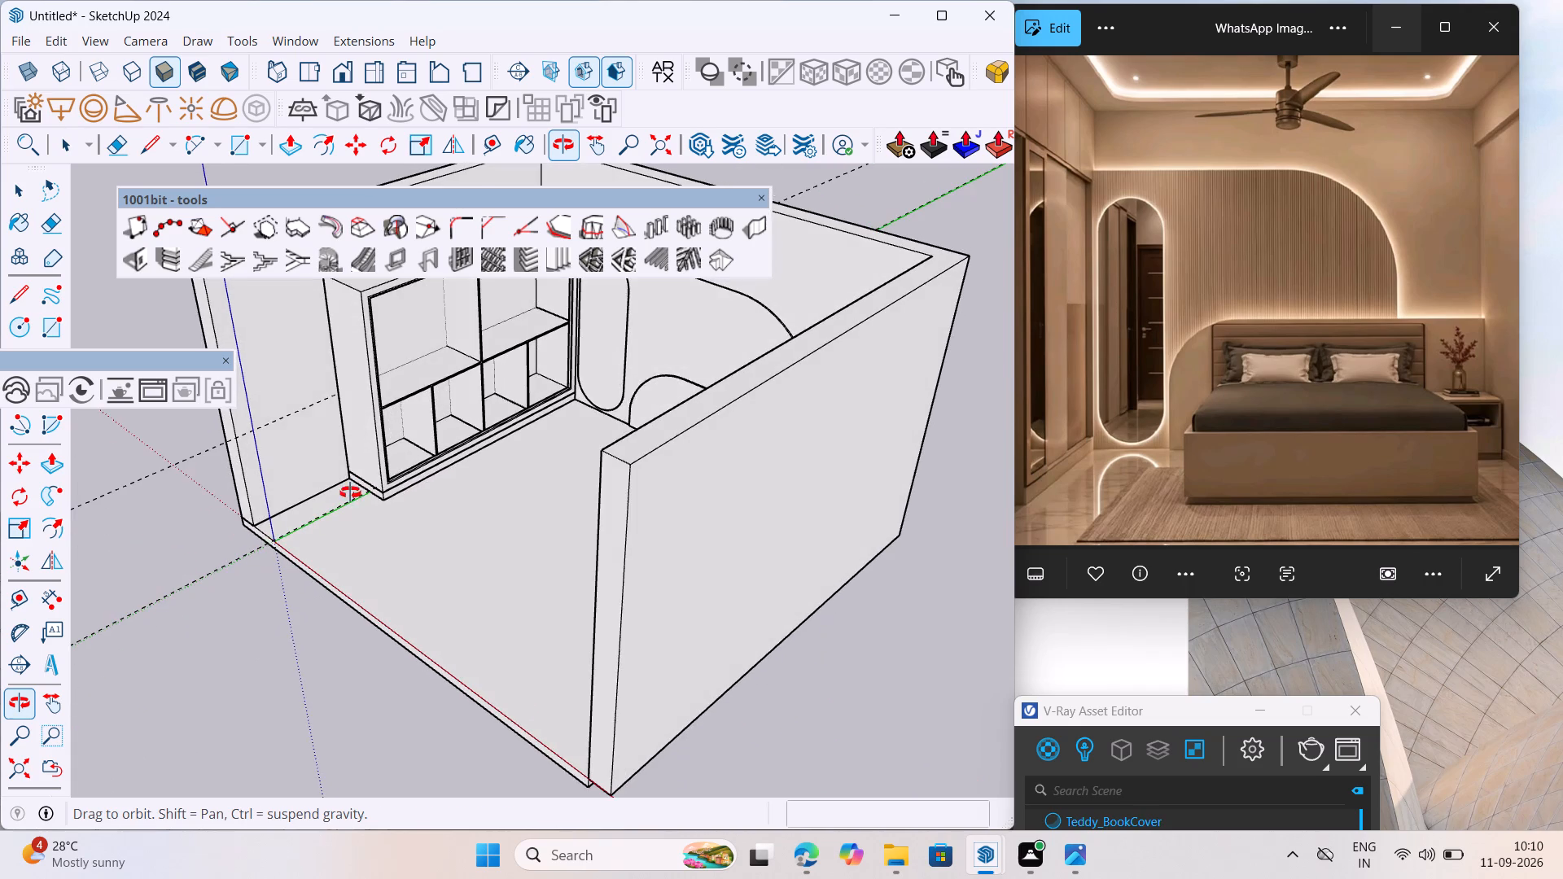
pyautogui.moveTo(350, 492); pyautogui.dragTo(350, 491, button='middle')
pyautogui.scroll(-1, 398, 468)
pyautogui.moveTo(400, 466); pyautogui.dragTo(444, 508, button='middle')
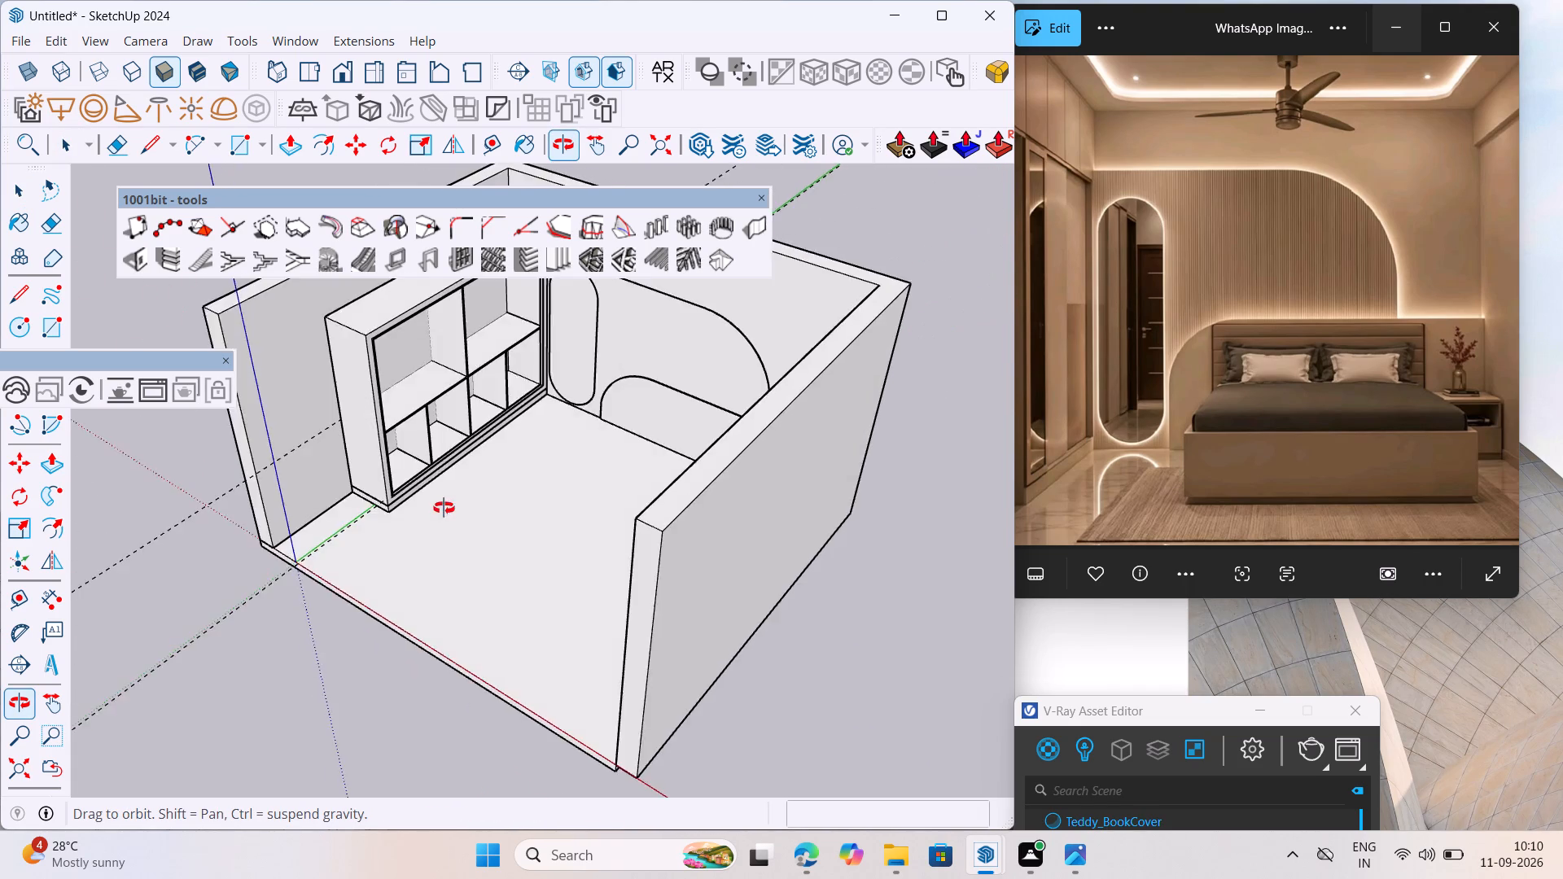
pyautogui.moveTo(444, 508); pyautogui.dragTo(531, 492, button='middle')
pyautogui.scroll(14, 511, 383)
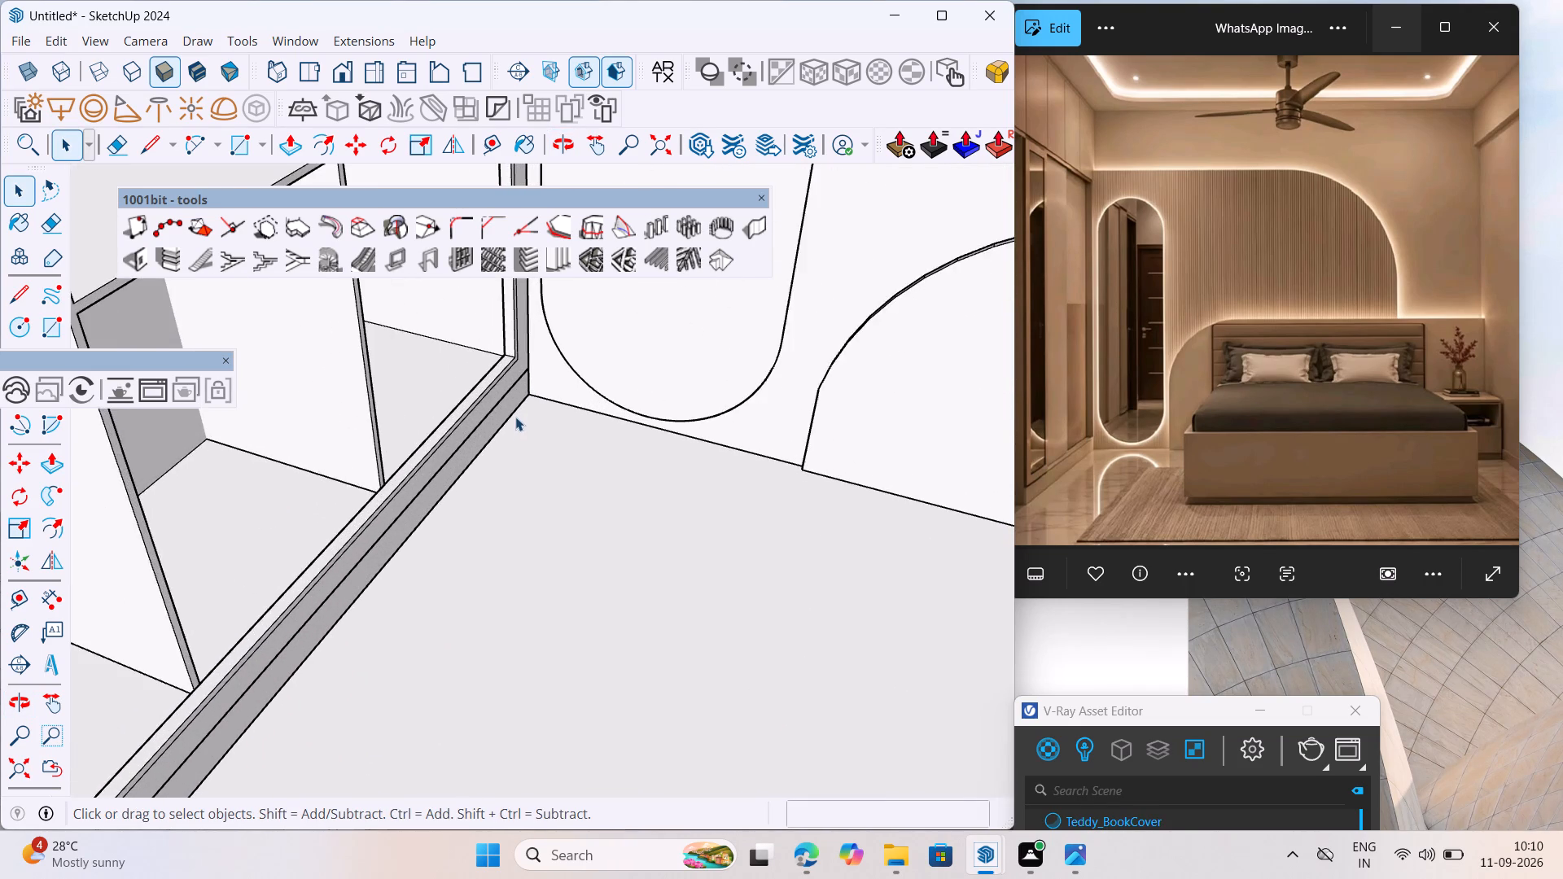
pyautogui.scroll(-1, 515, 417)
pyautogui.scroll(4, 523, 303)
pyautogui.scroll(6, 545, 370)
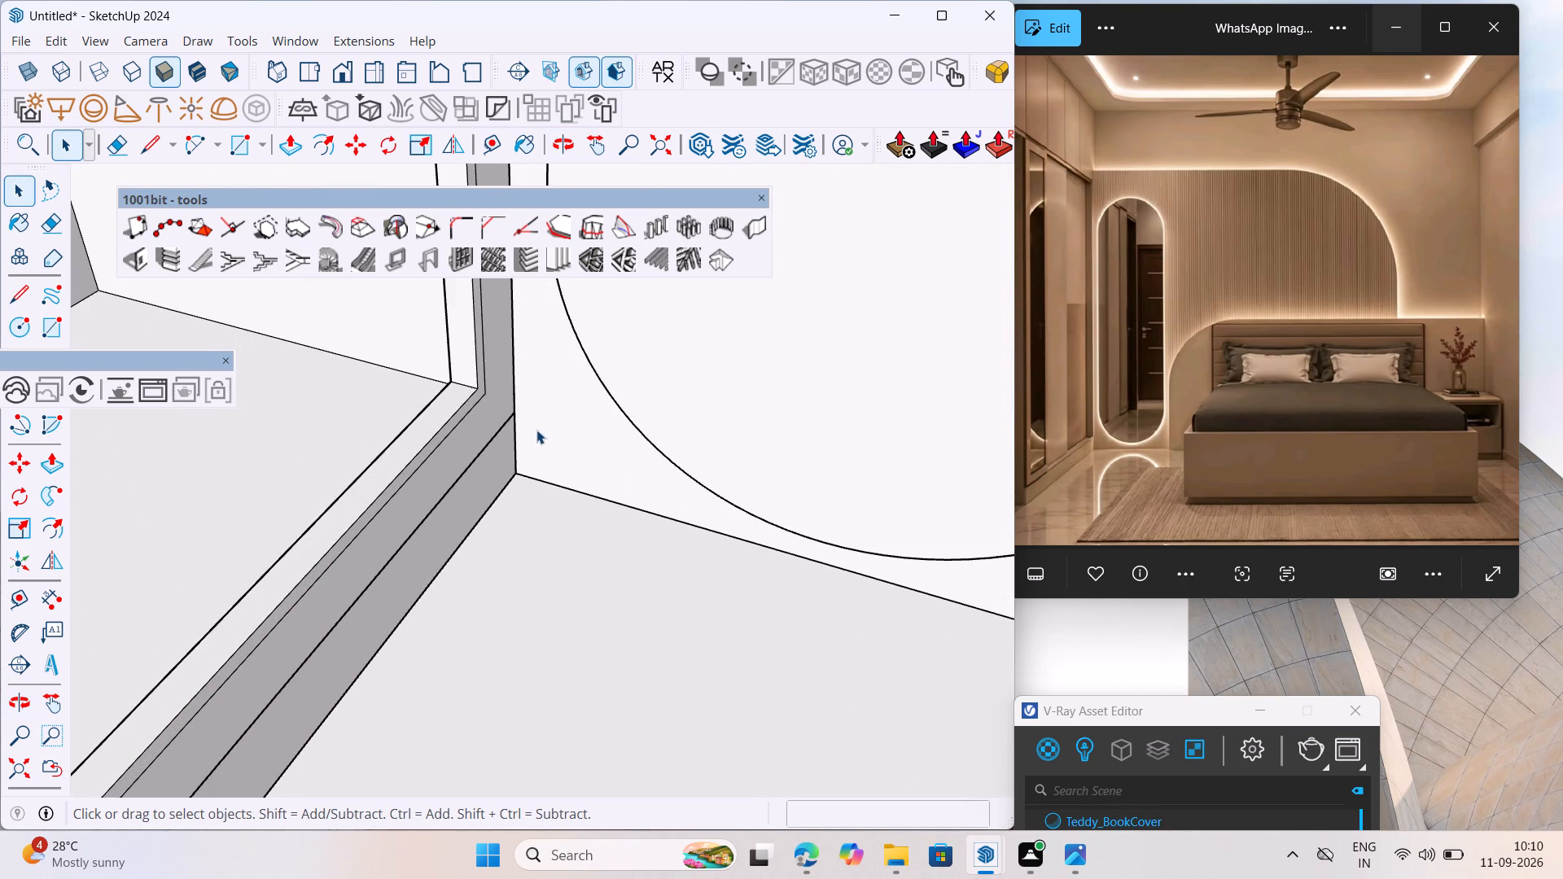
pyautogui.scroll(-9, 518, 424)
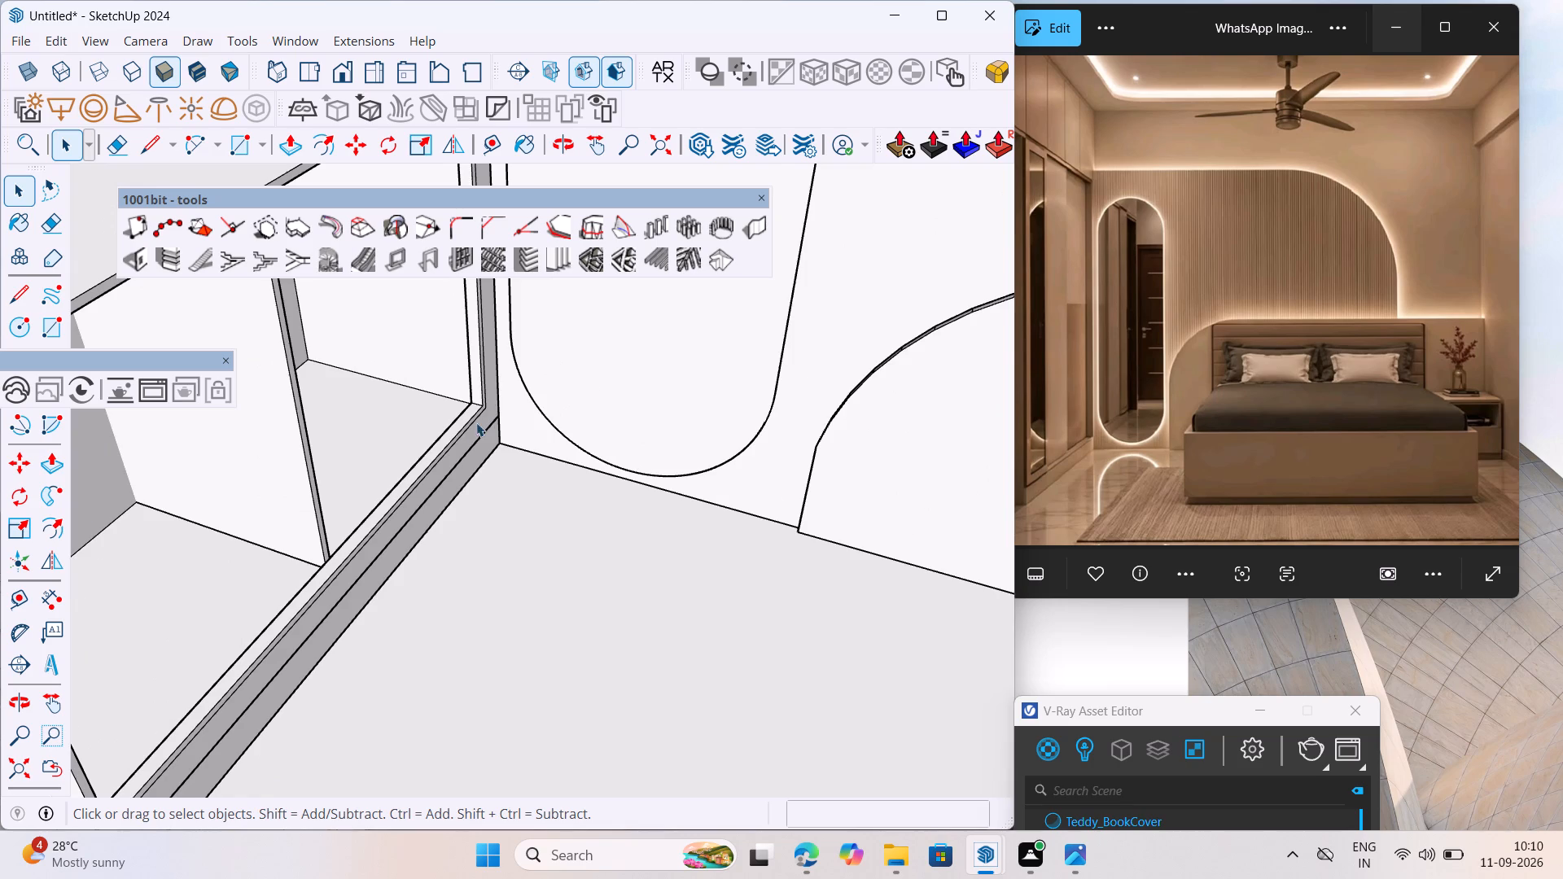
pyautogui.scroll(-4, 471, 426)
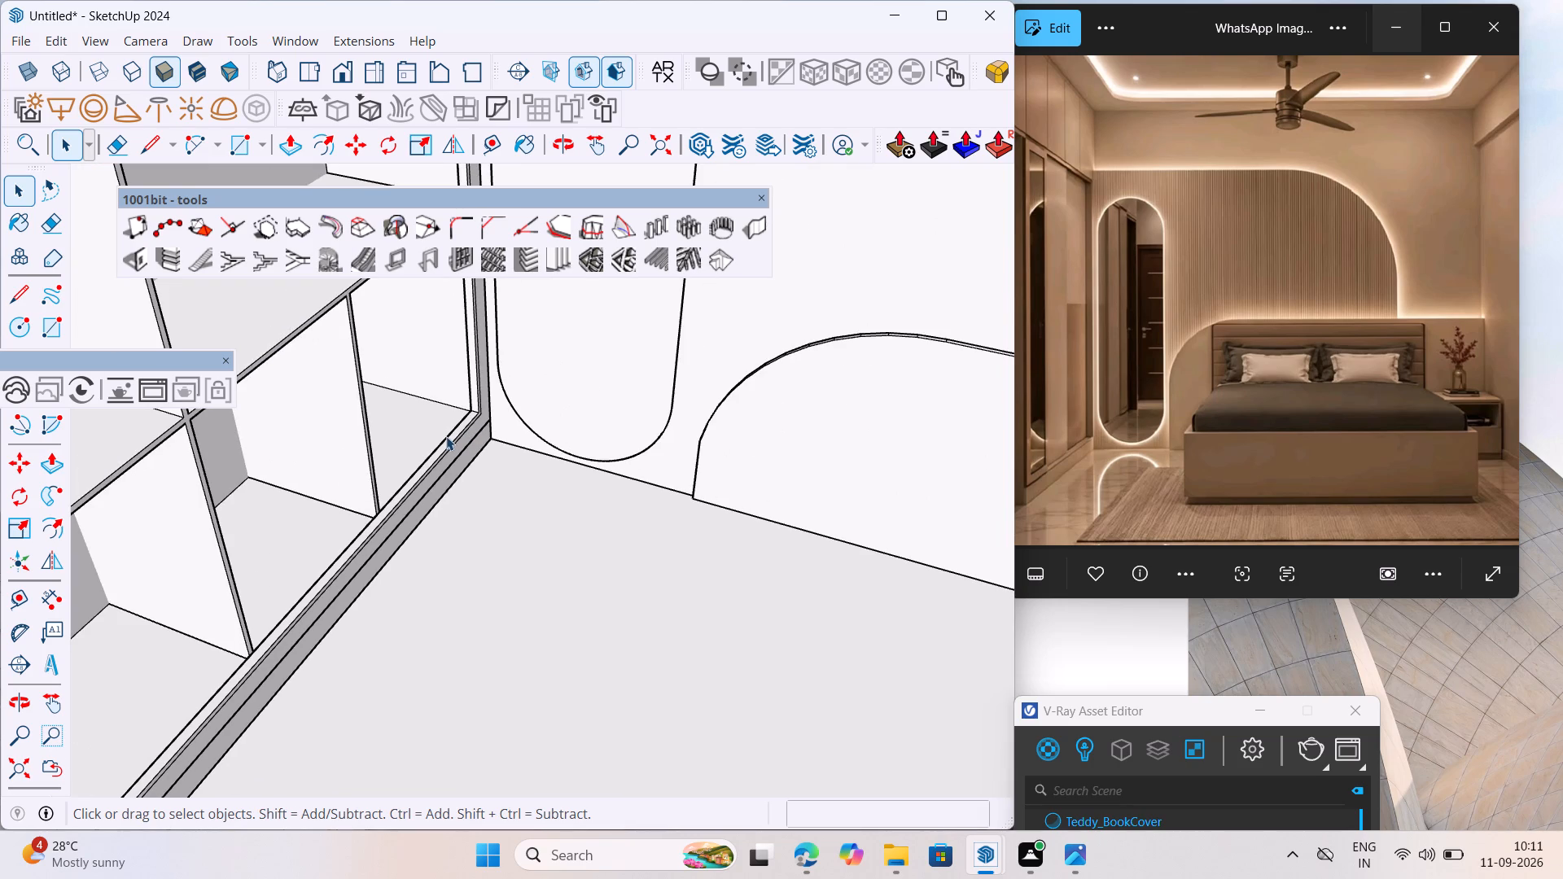
# Draw a rectangle about 9' 6" by 7' across the wardrobe's front opening, corner to corner inside the border frame, locked to the red-axis plane.
pyautogui.press('r')
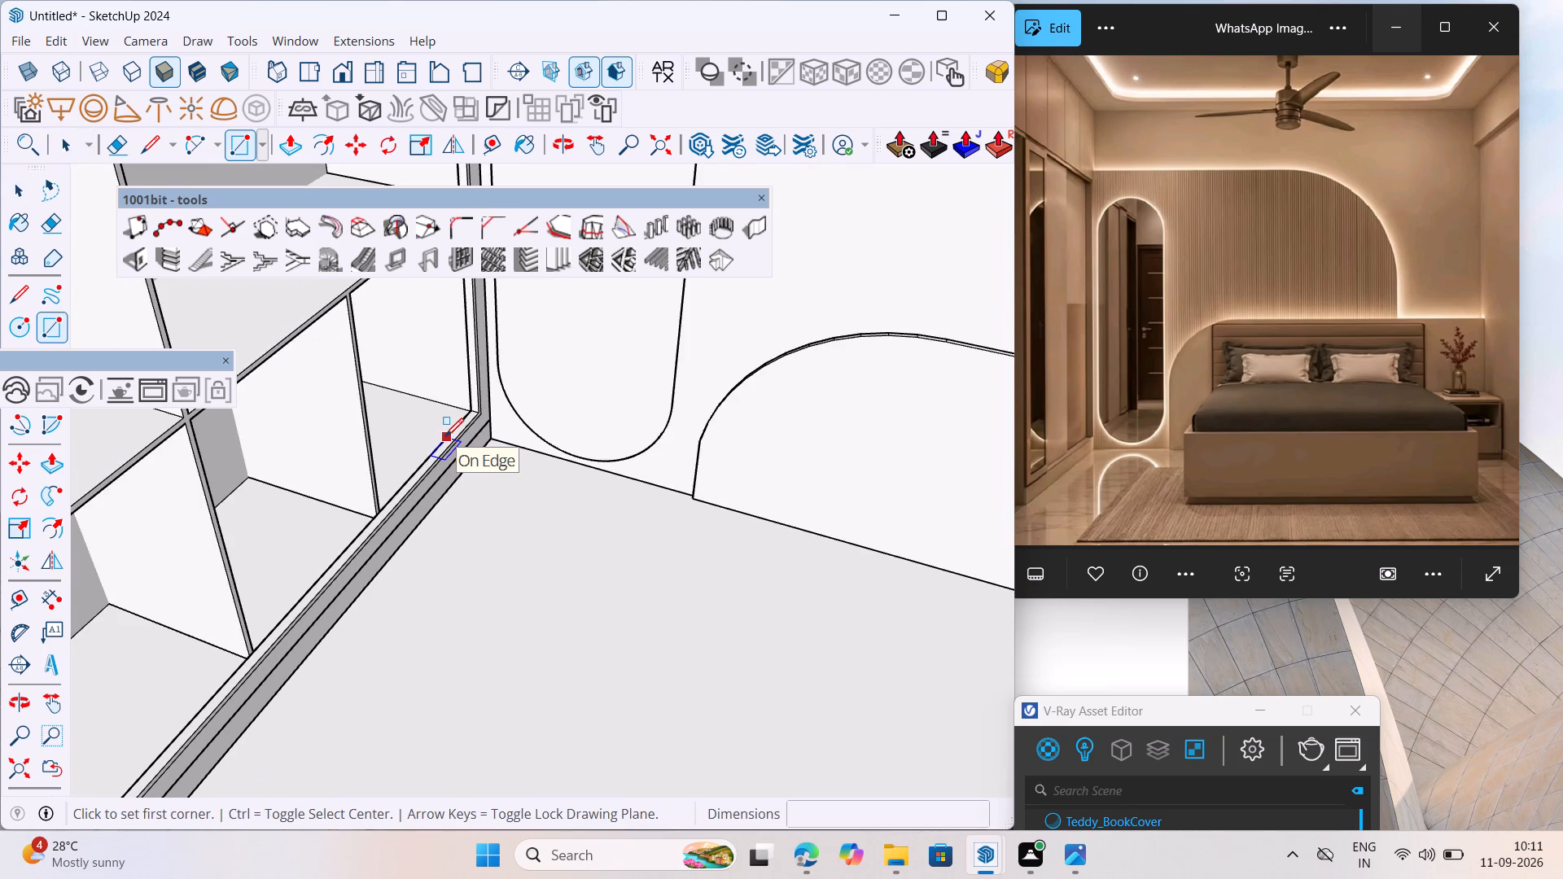
pyautogui.press('Right')
pyautogui.scroll(9, 334, 417)
pyautogui.scroll(3, 705, 428)
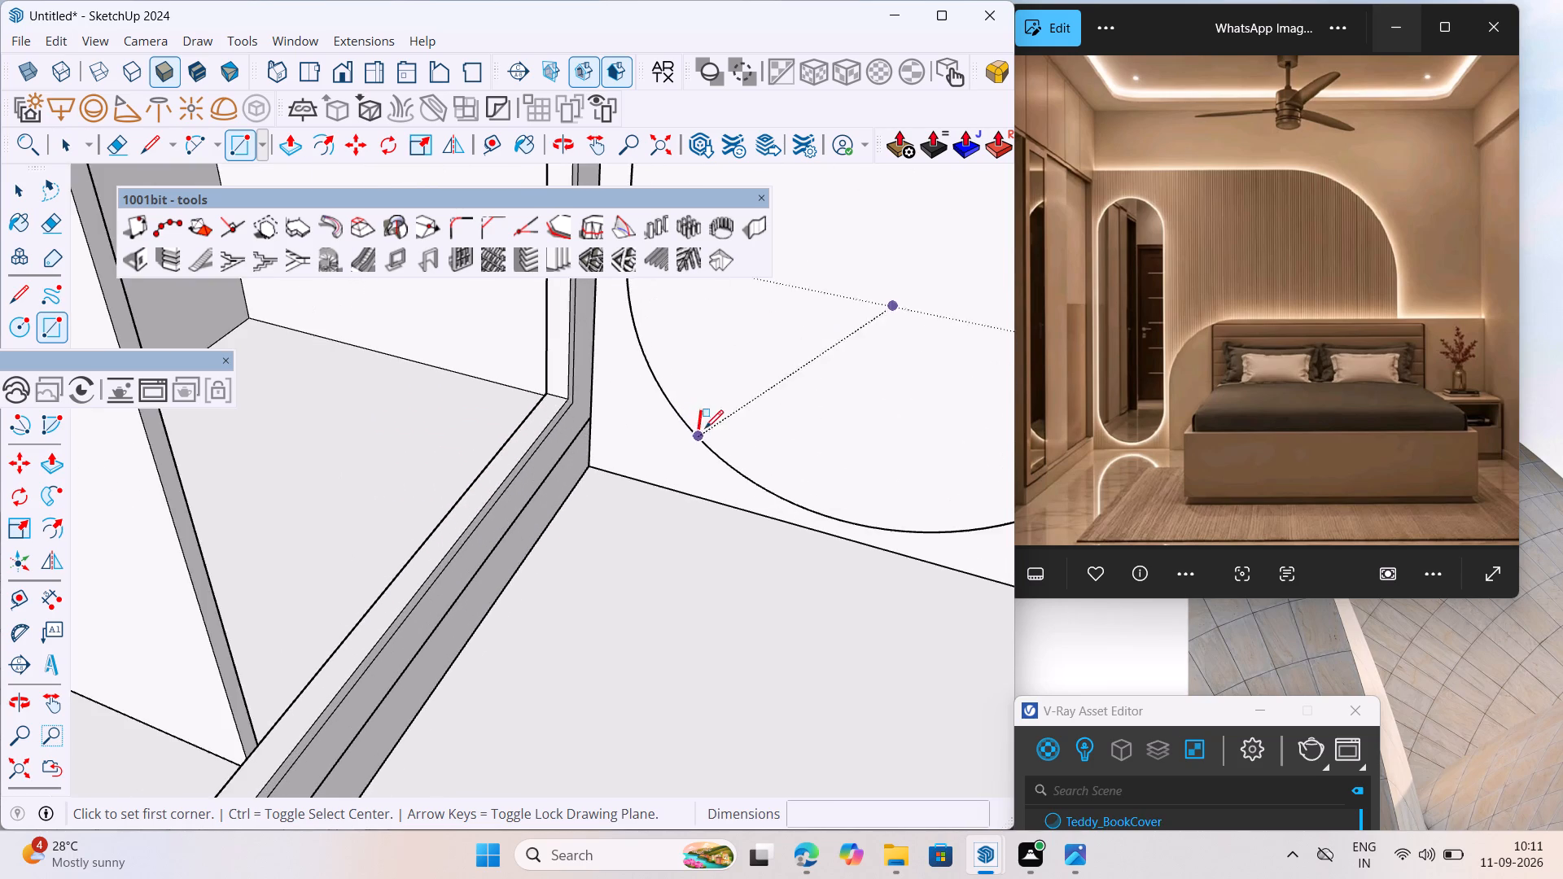
pyautogui.scroll(13, 563, 415)
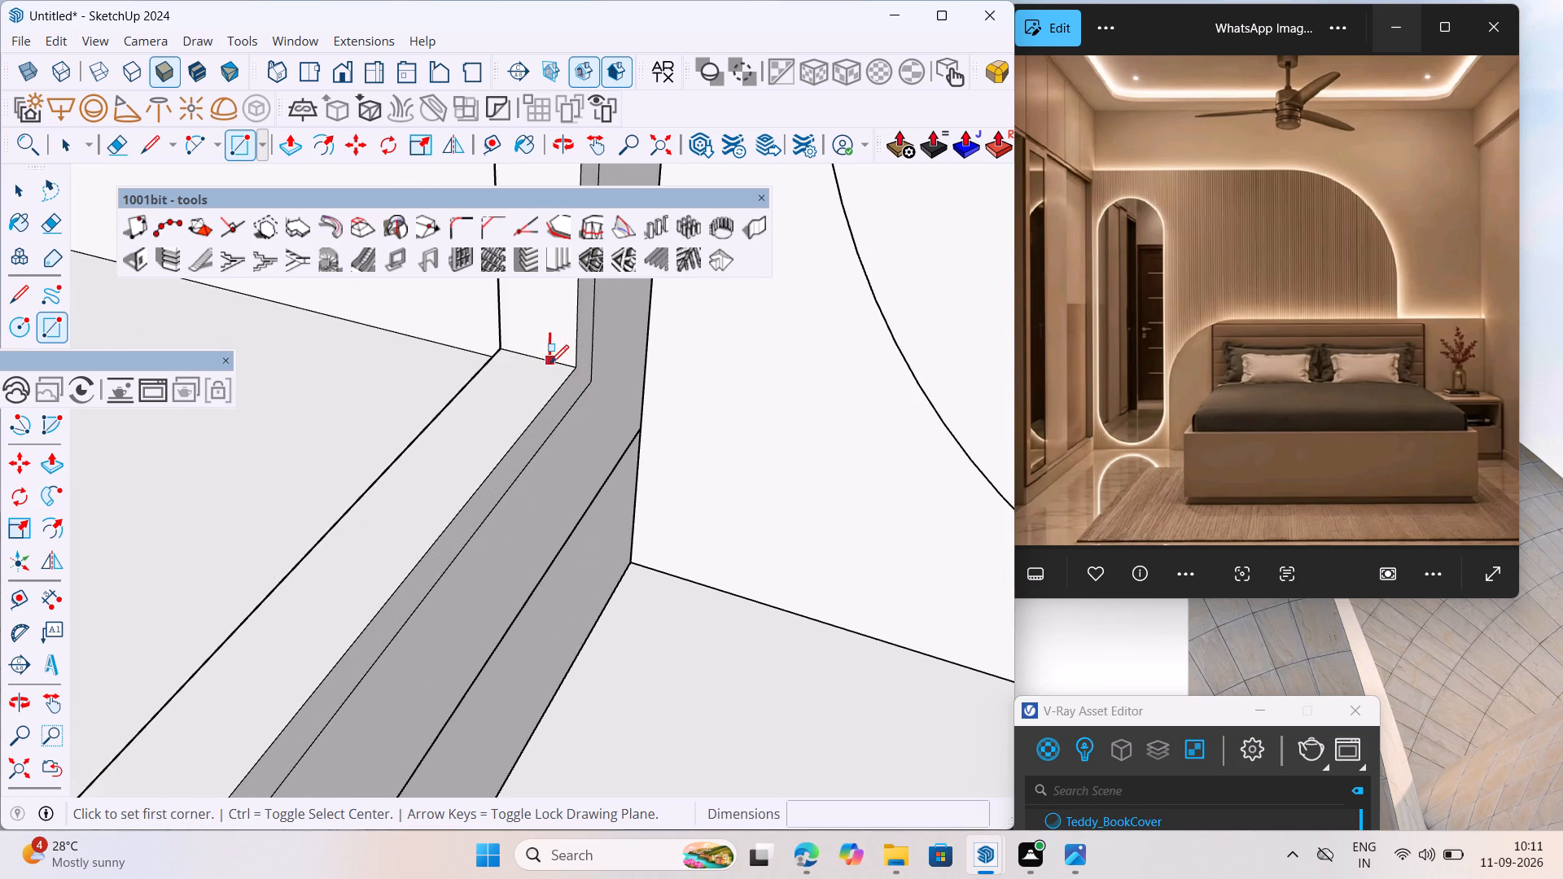
pyautogui.click(541, 356)
pyautogui.scroll(-11, 541, 356)
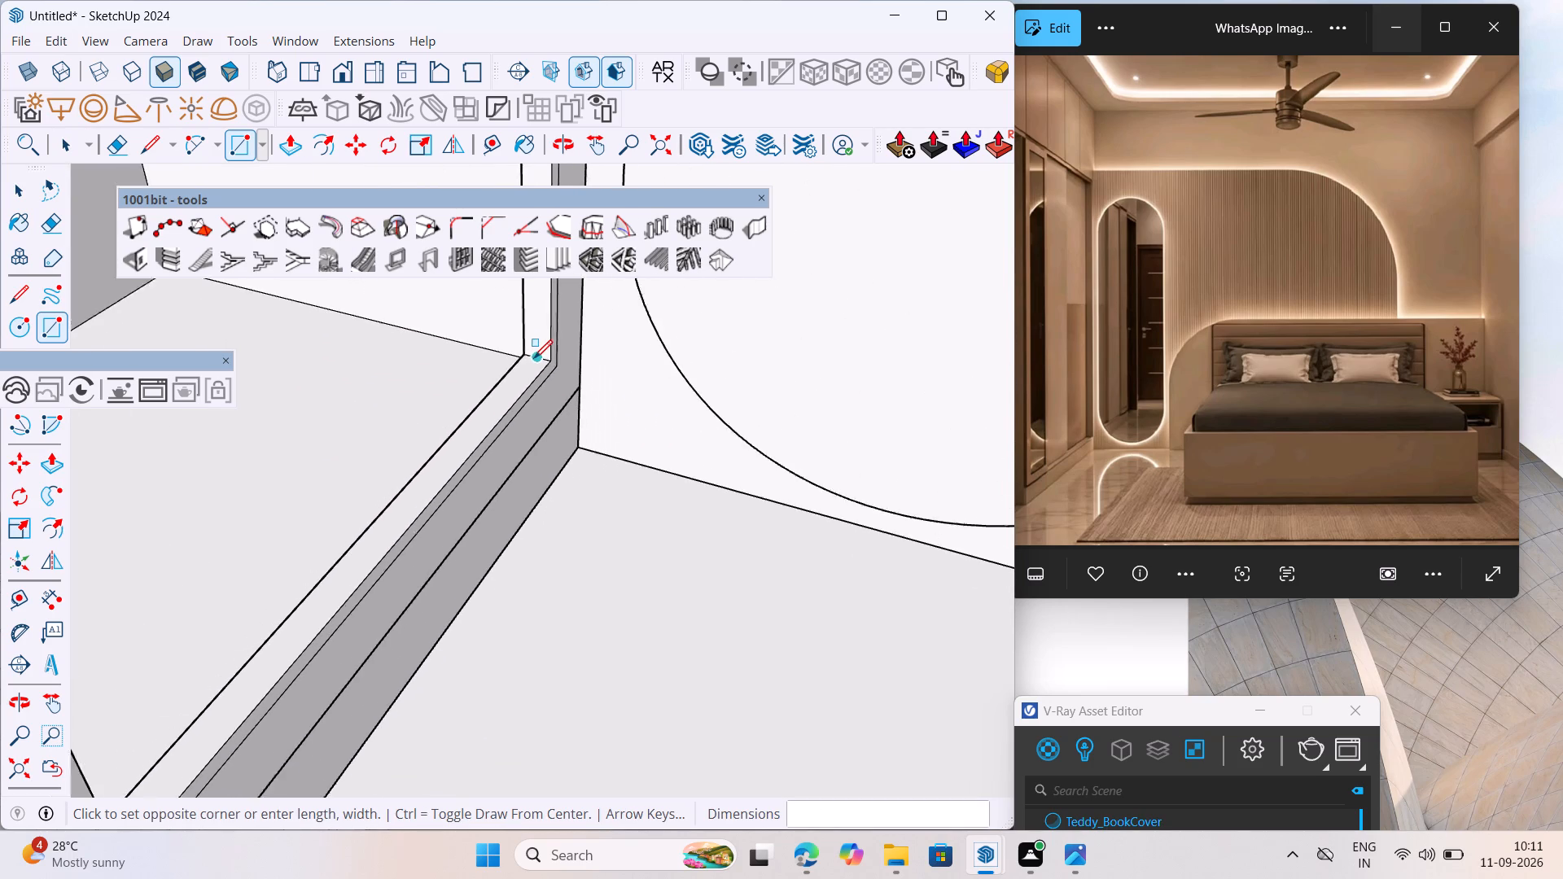
pyautogui.scroll(-20, 534, 358)
pyautogui.scroll(-2, 534, 358)
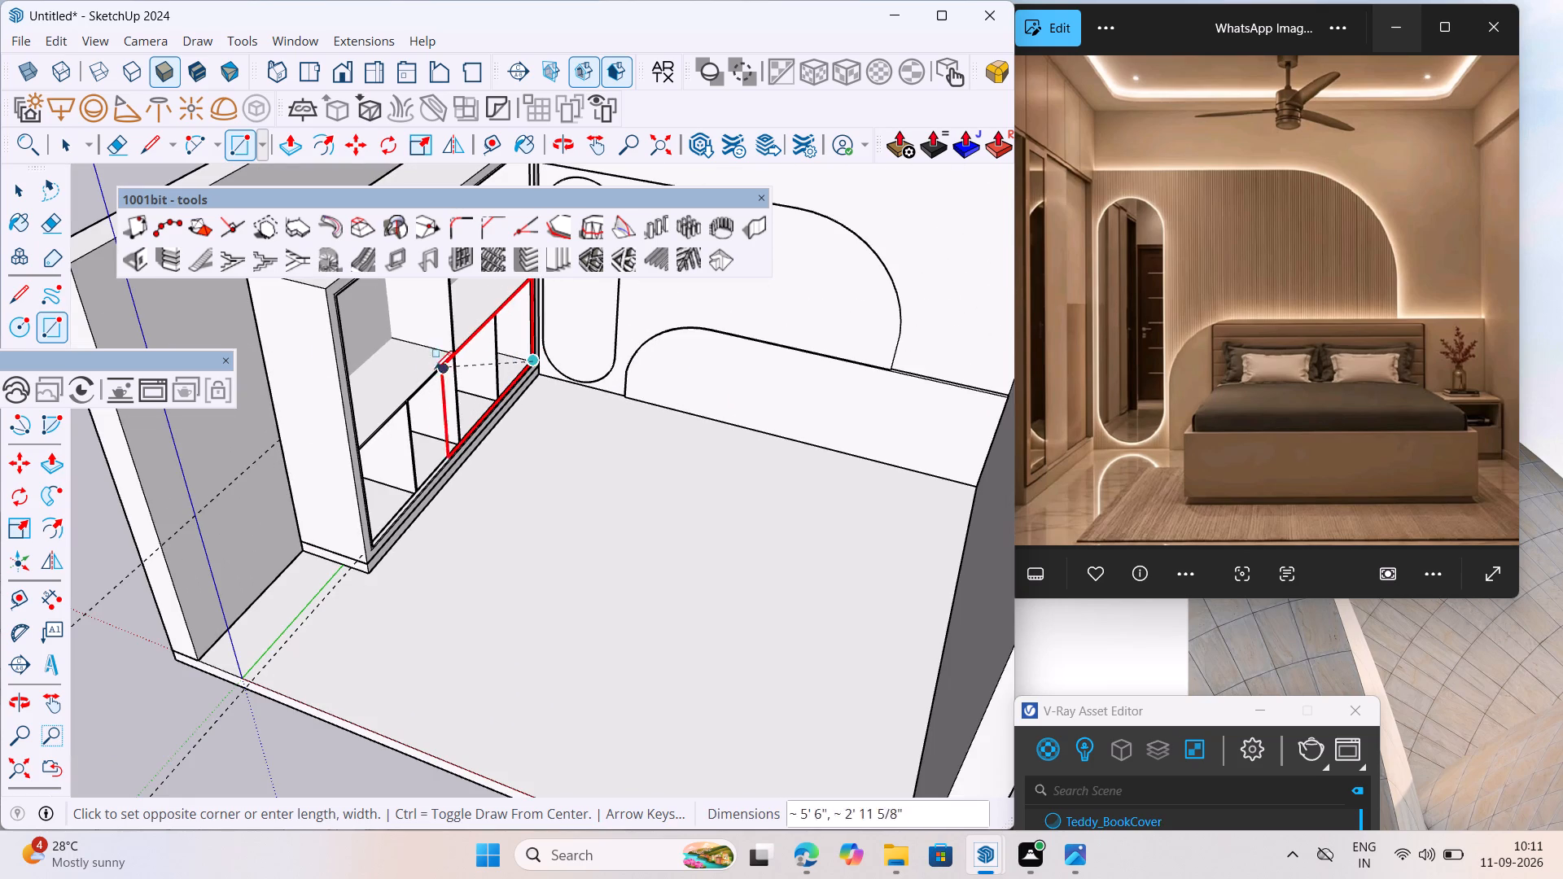
pyautogui.moveTo(332, 326); pyautogui.dragTo(312, 324, button='middle')
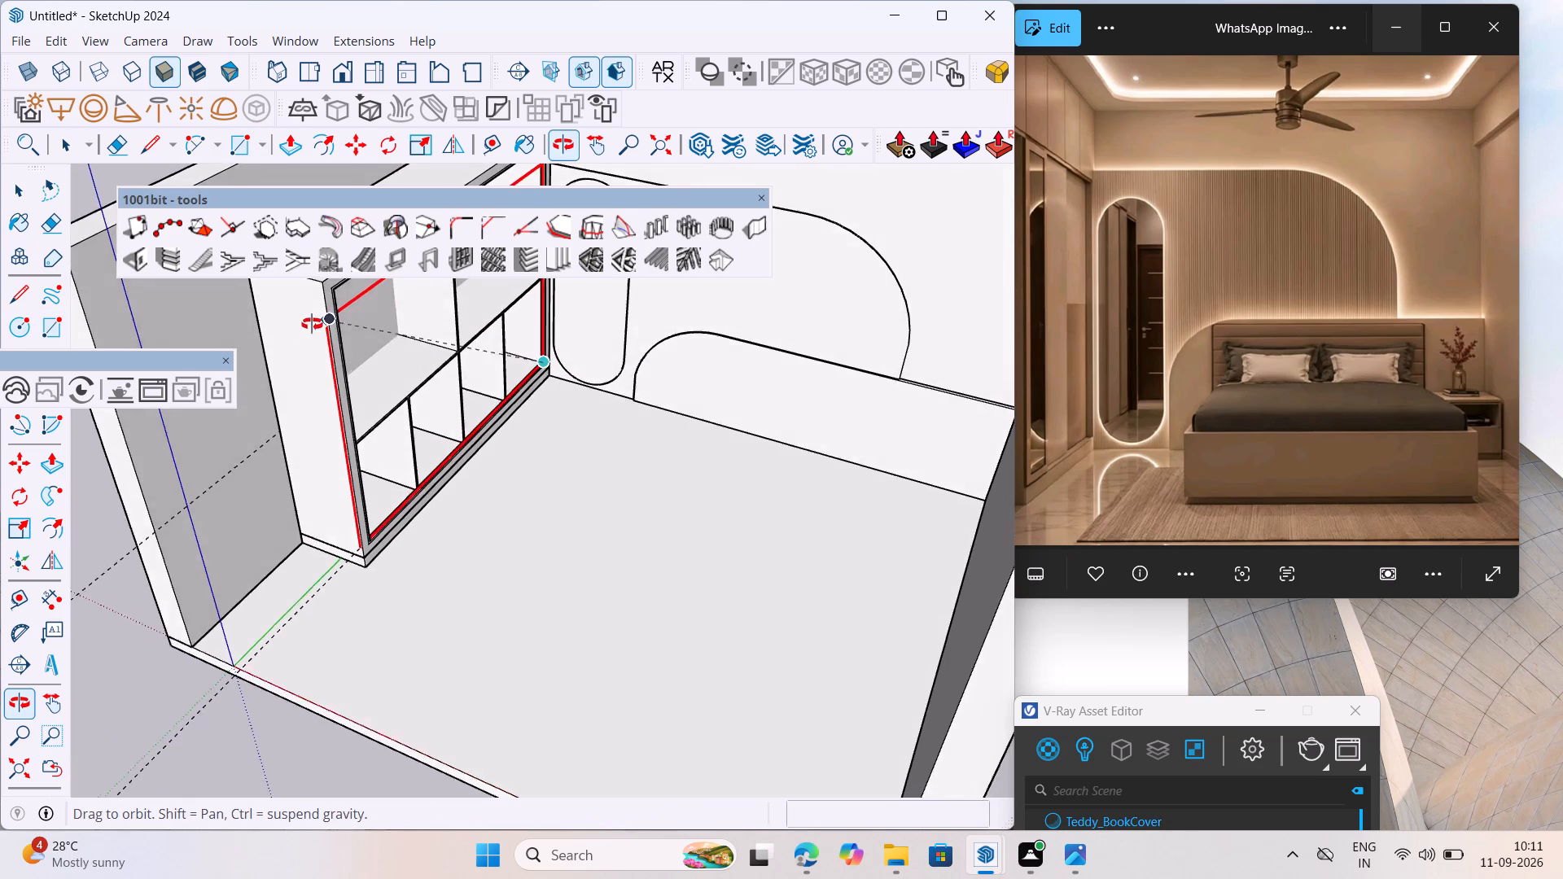
pyautogui.moveTo(312, 324); pyautogui.dragTo(0, 315, button='middle')
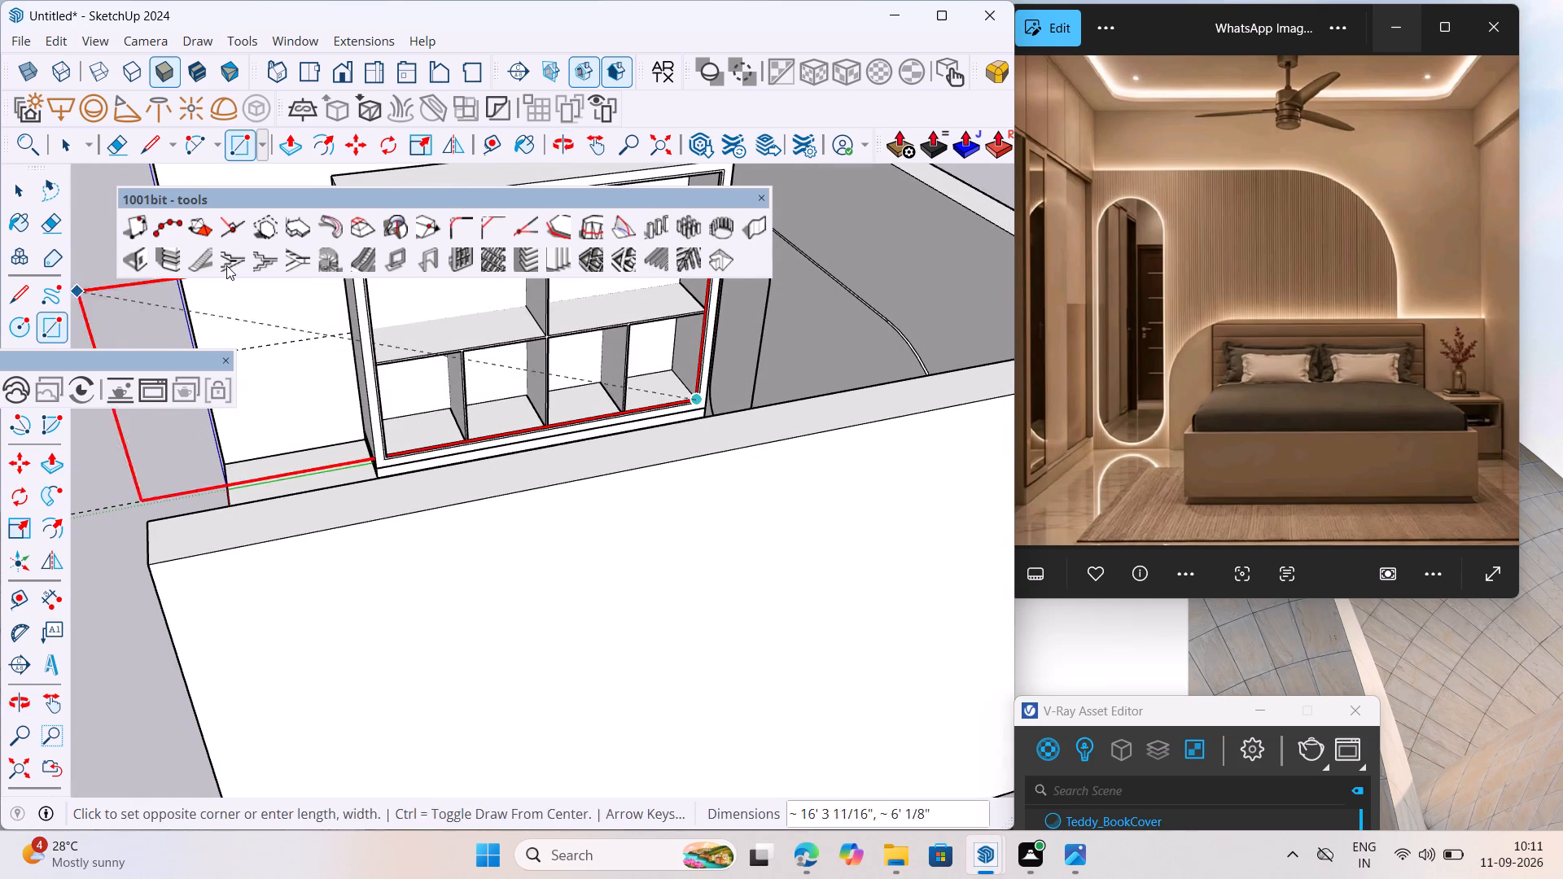
pyautogui.moveTo(414, 225); pyautogui.dragTo(312, 243, button='middle')
pyautogui.scroll(1, 309, 236)
pyautogui.moveTo(402, 317); pyautogui.dragTo(374, 305, button='middle')
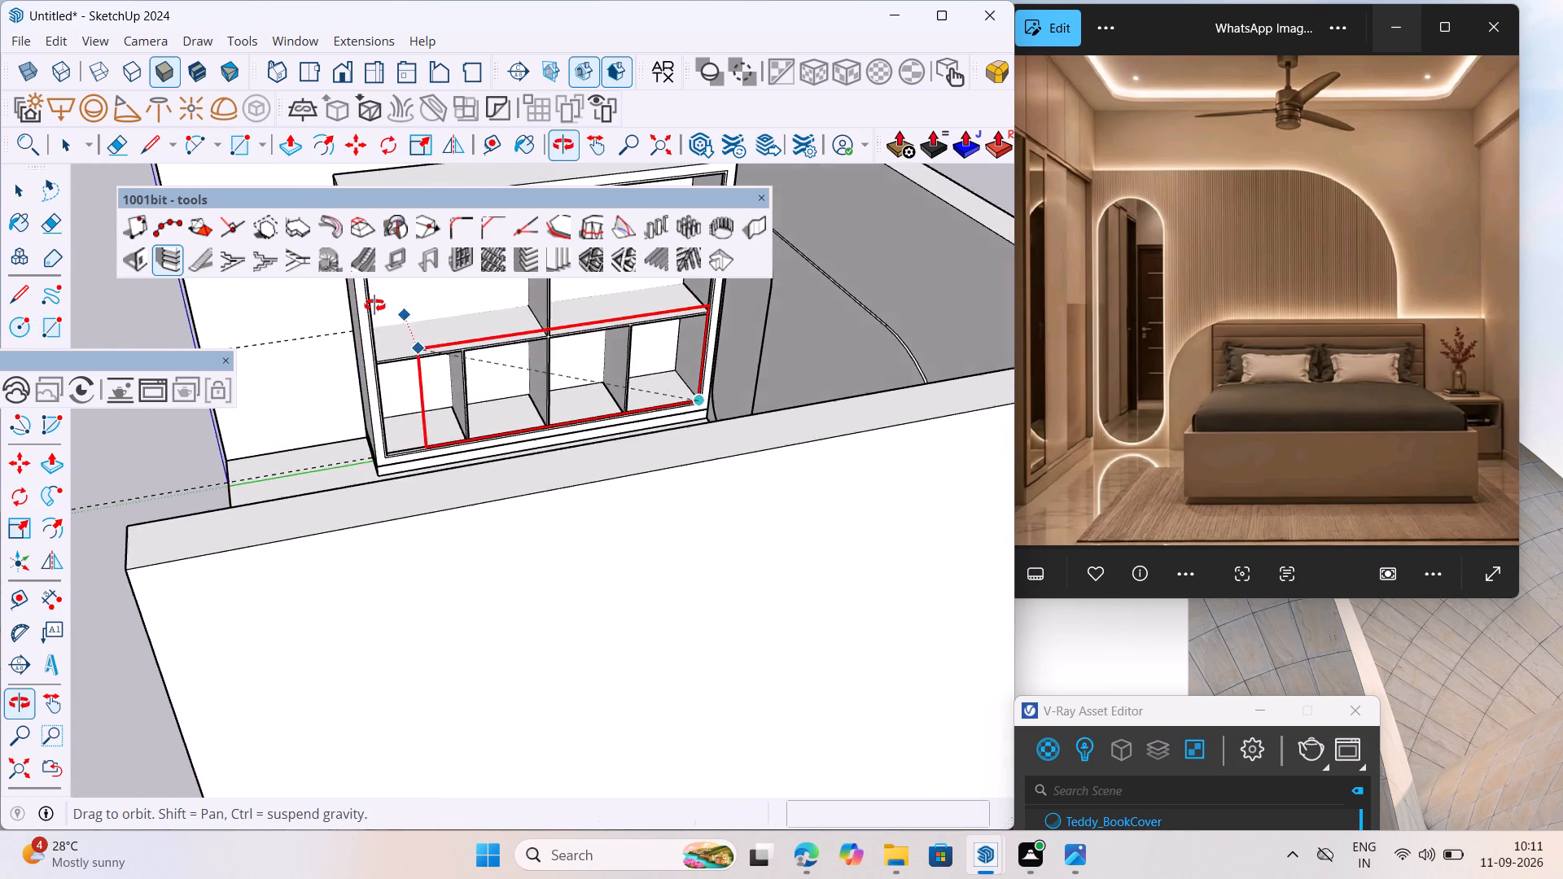
pyautogui.moveTo(374, 305); pyautogui.dragTo(265, 419, button='middle')
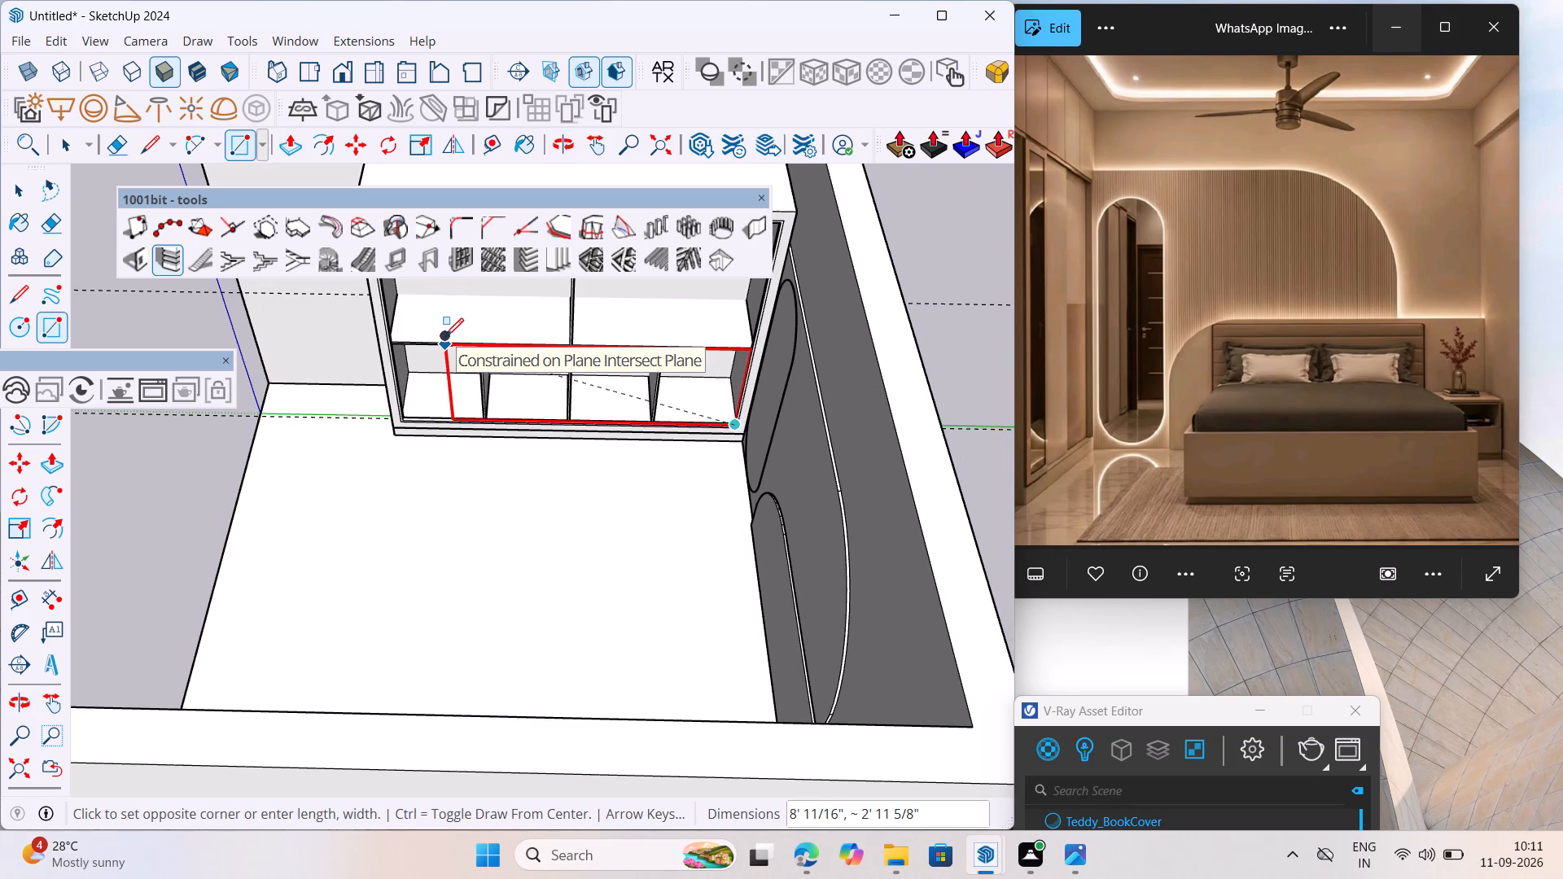
pyautogui.keyDown('shift'); pyautogui.moveTo(444, 335); pyautogui.dragTo(444, 462, button='middle'); pyautogui.keyUp('shift')
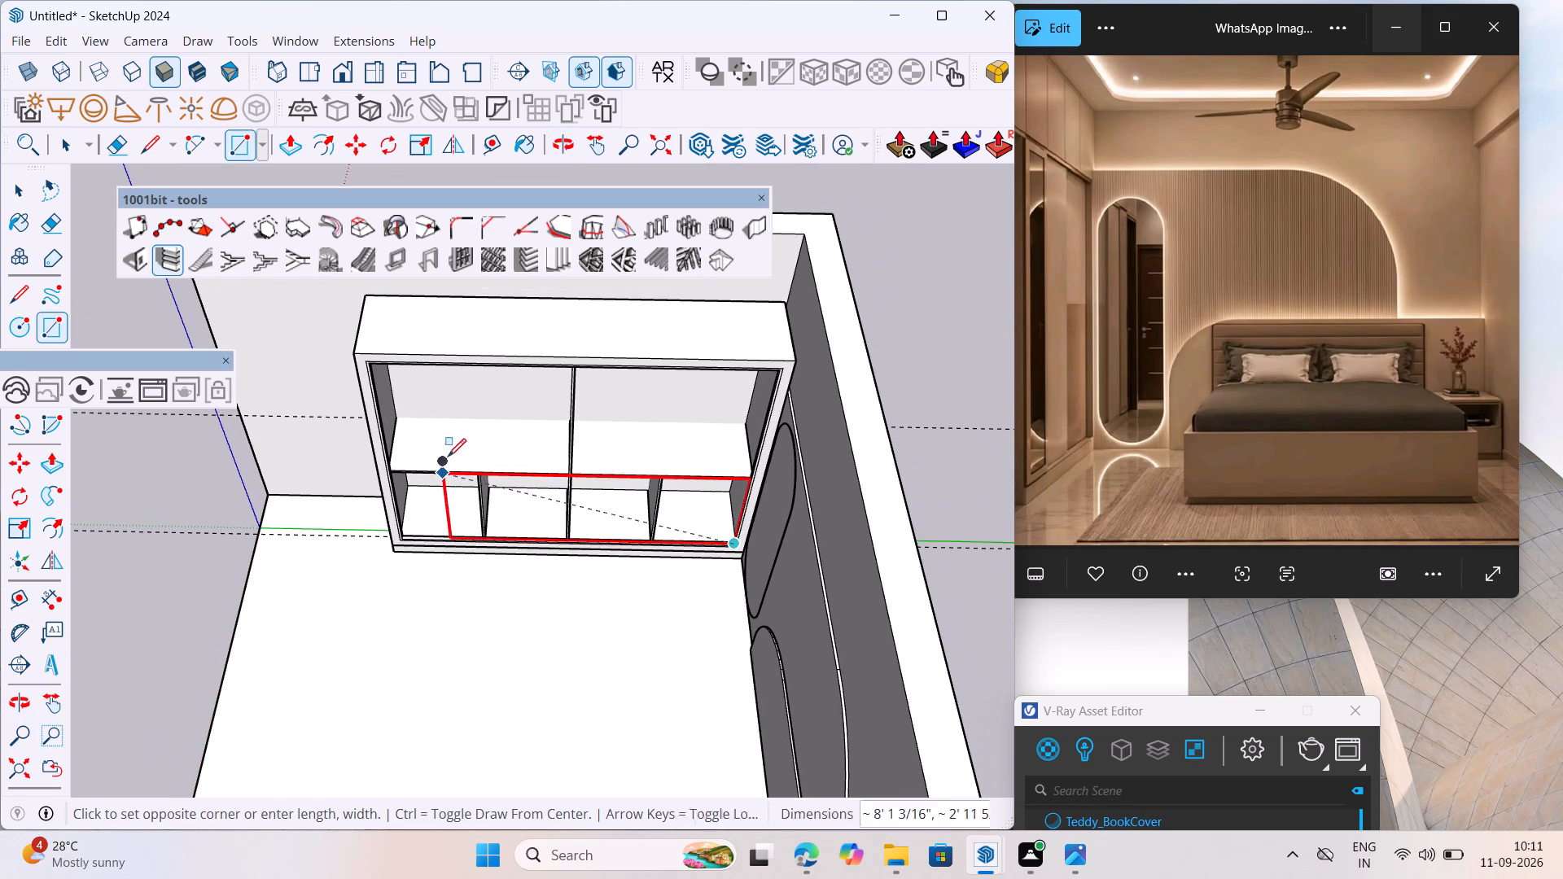
pyautogui.scroll(3, 409, 417)
pyautogui.scroll(5, 358, 348)
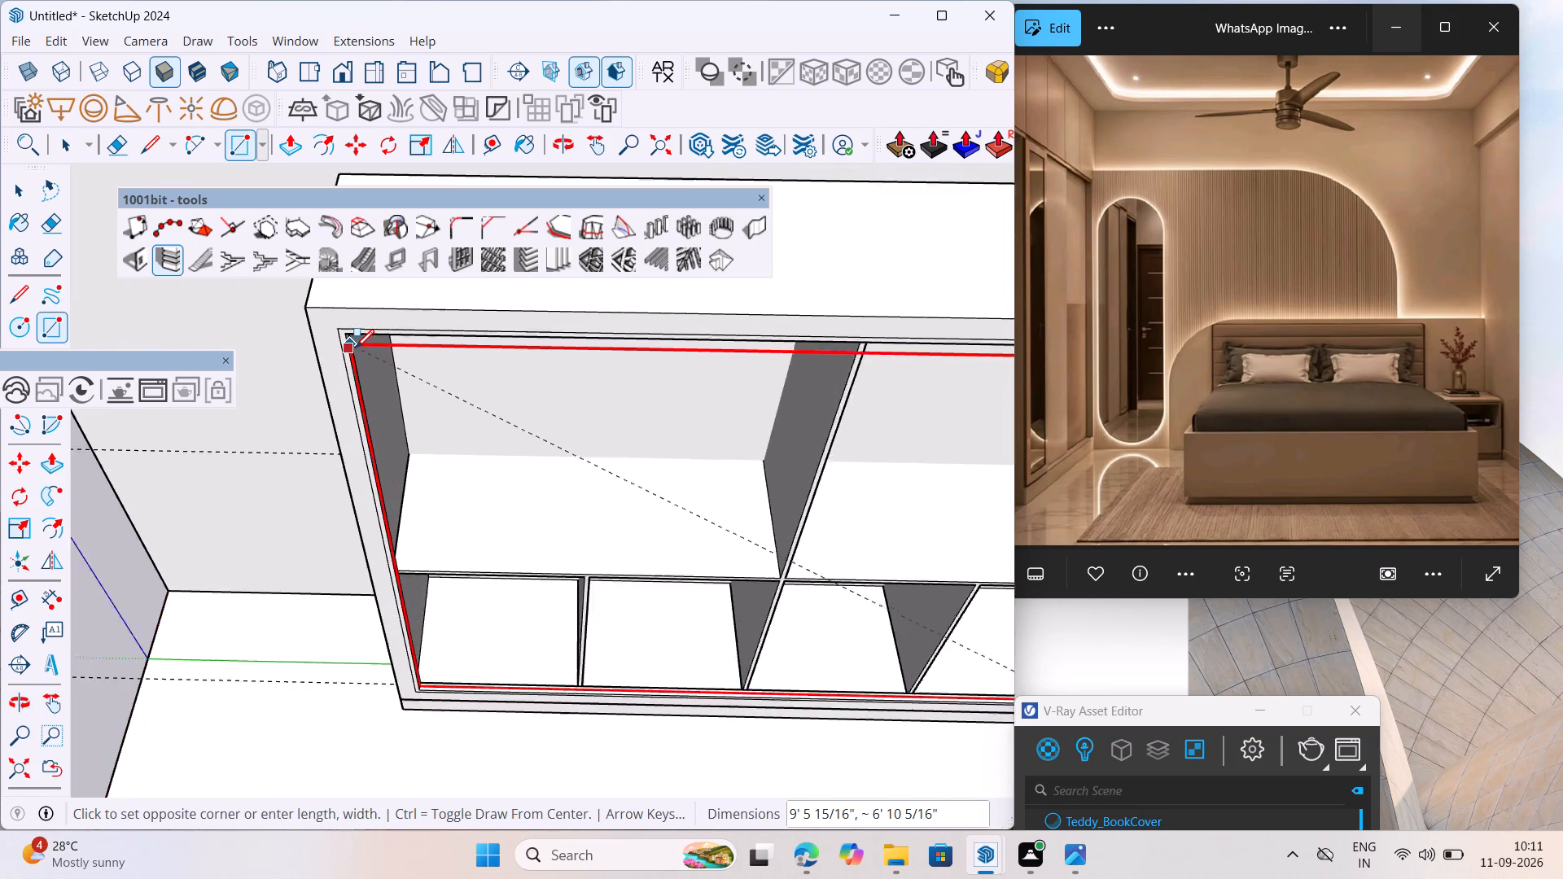
pyautogui.scroll(2, 356, 348)
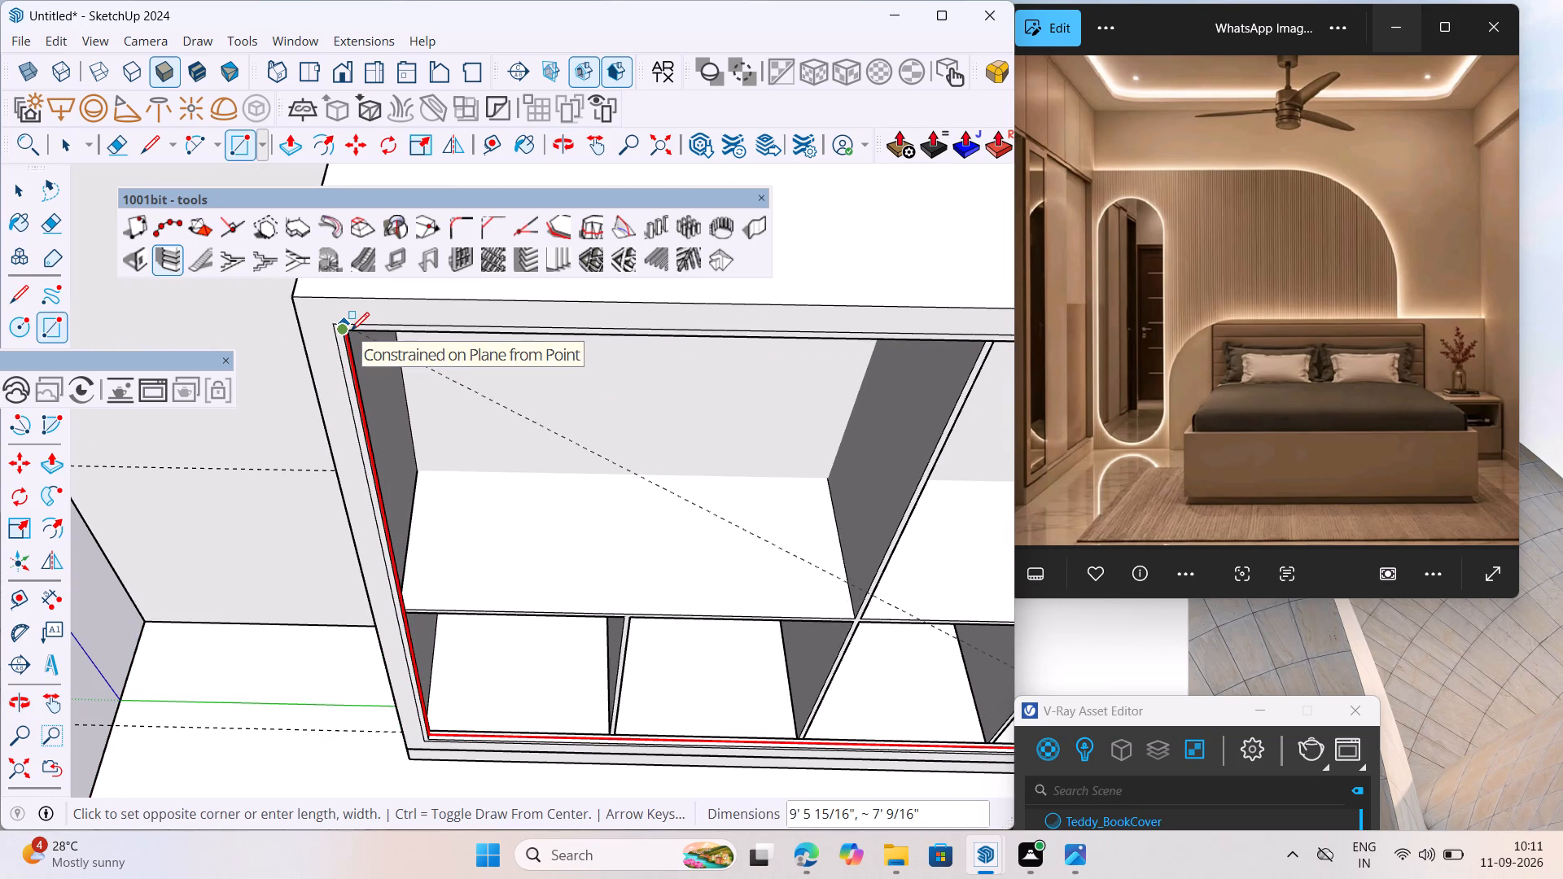
pyautogui.click(351, 330)
pyautogui.scroll(-15, 351, 330)
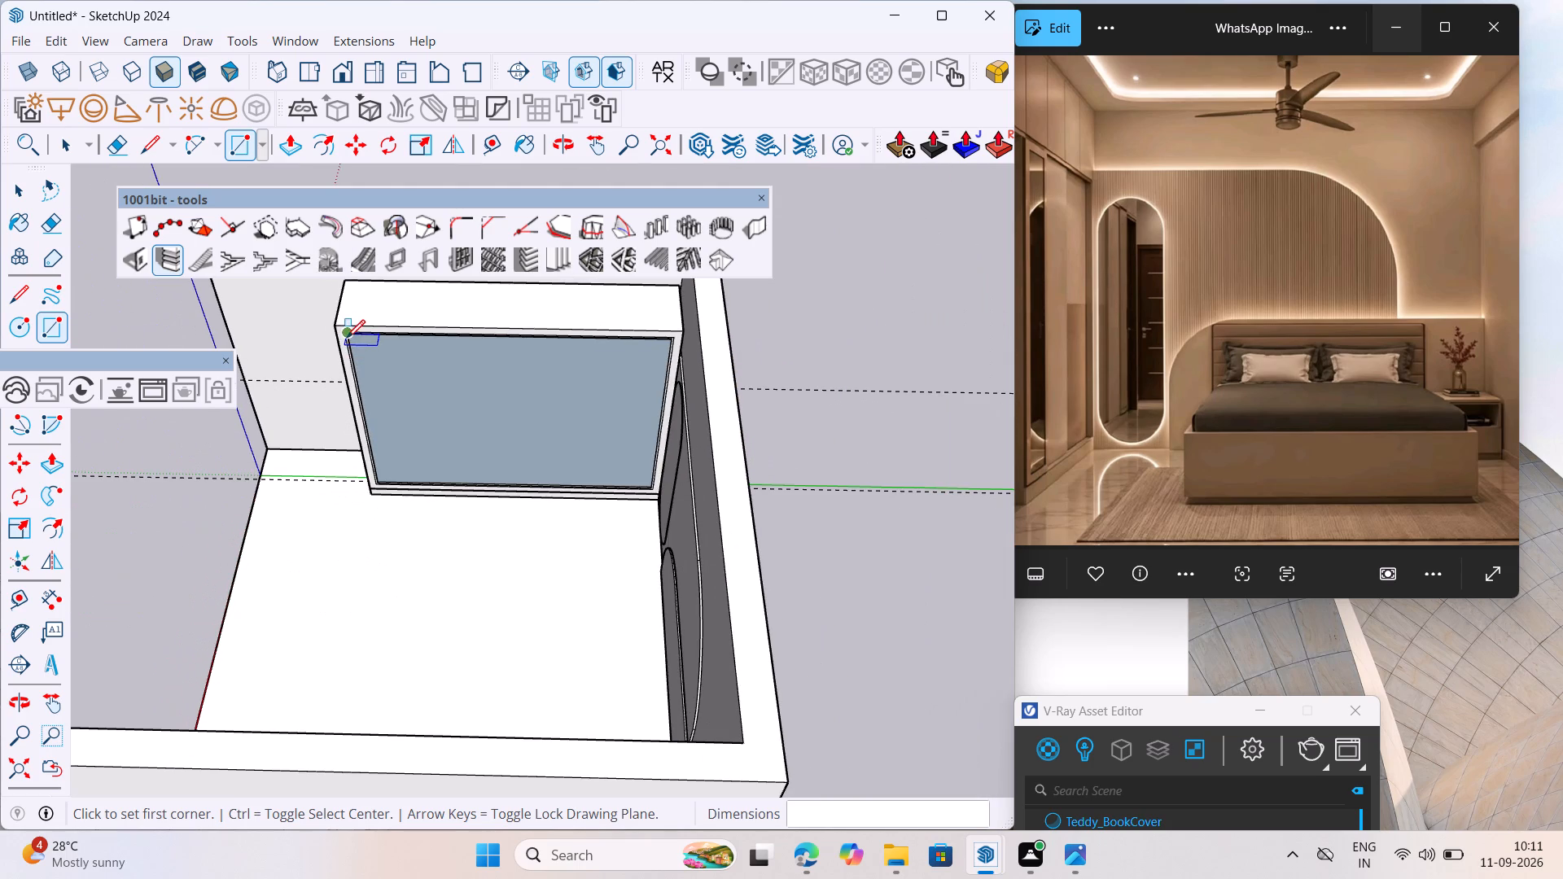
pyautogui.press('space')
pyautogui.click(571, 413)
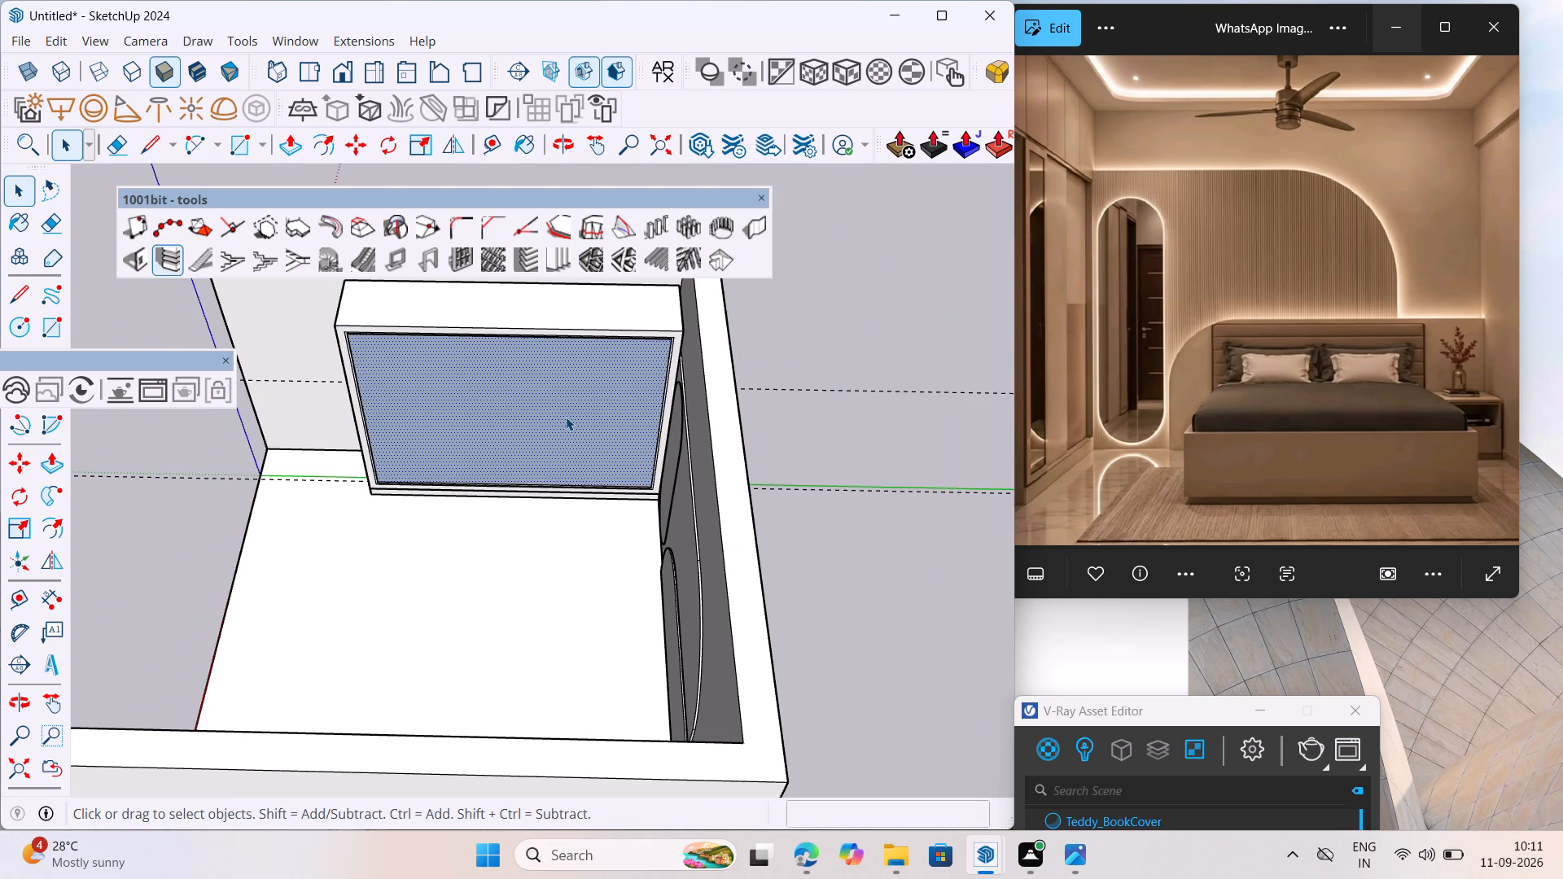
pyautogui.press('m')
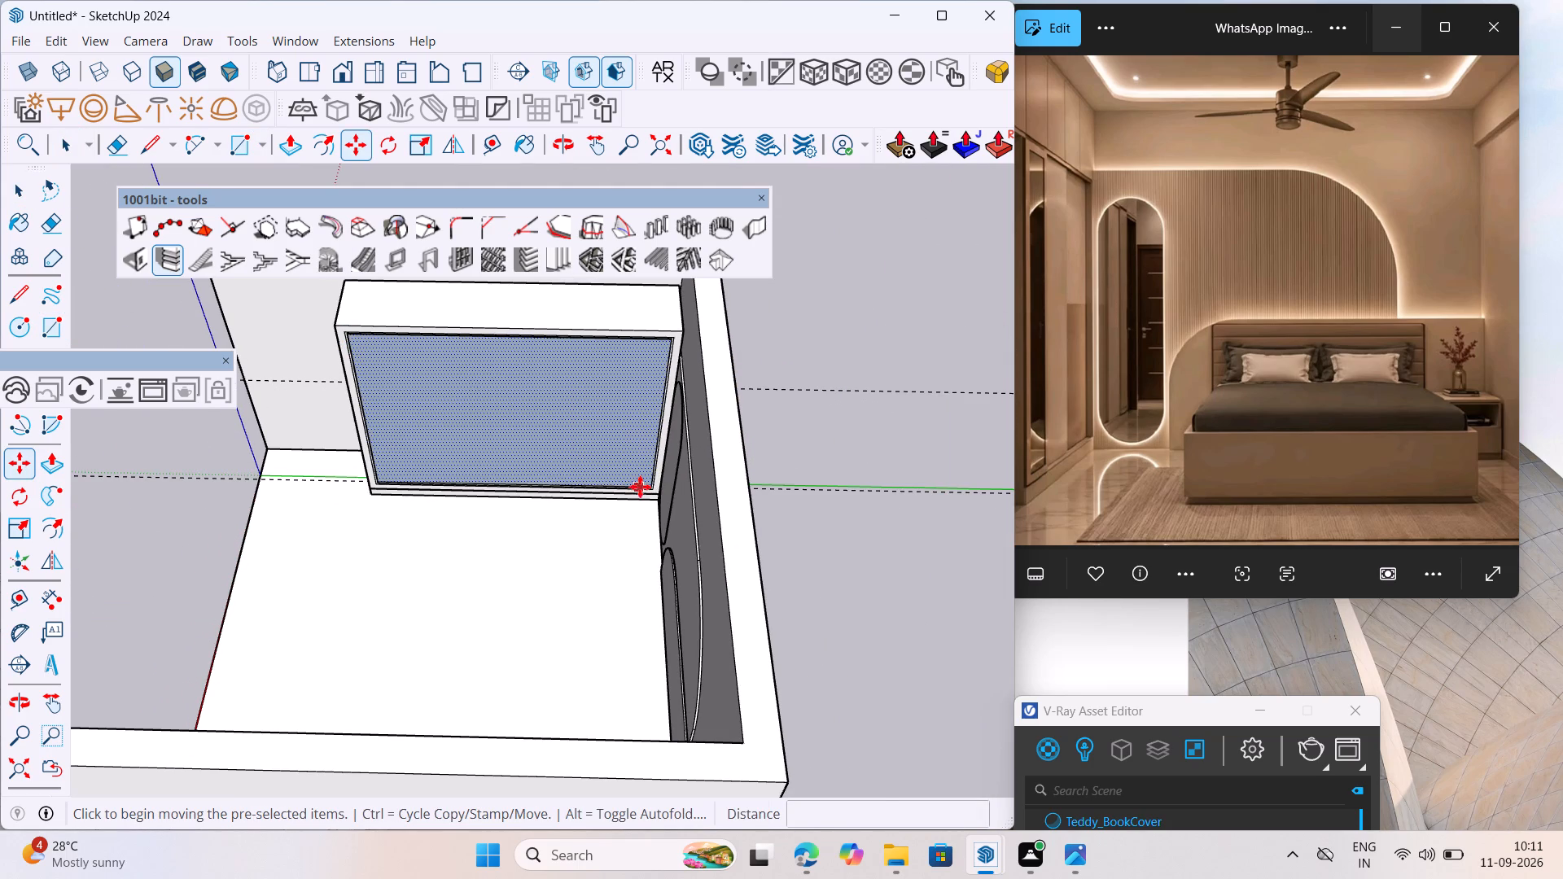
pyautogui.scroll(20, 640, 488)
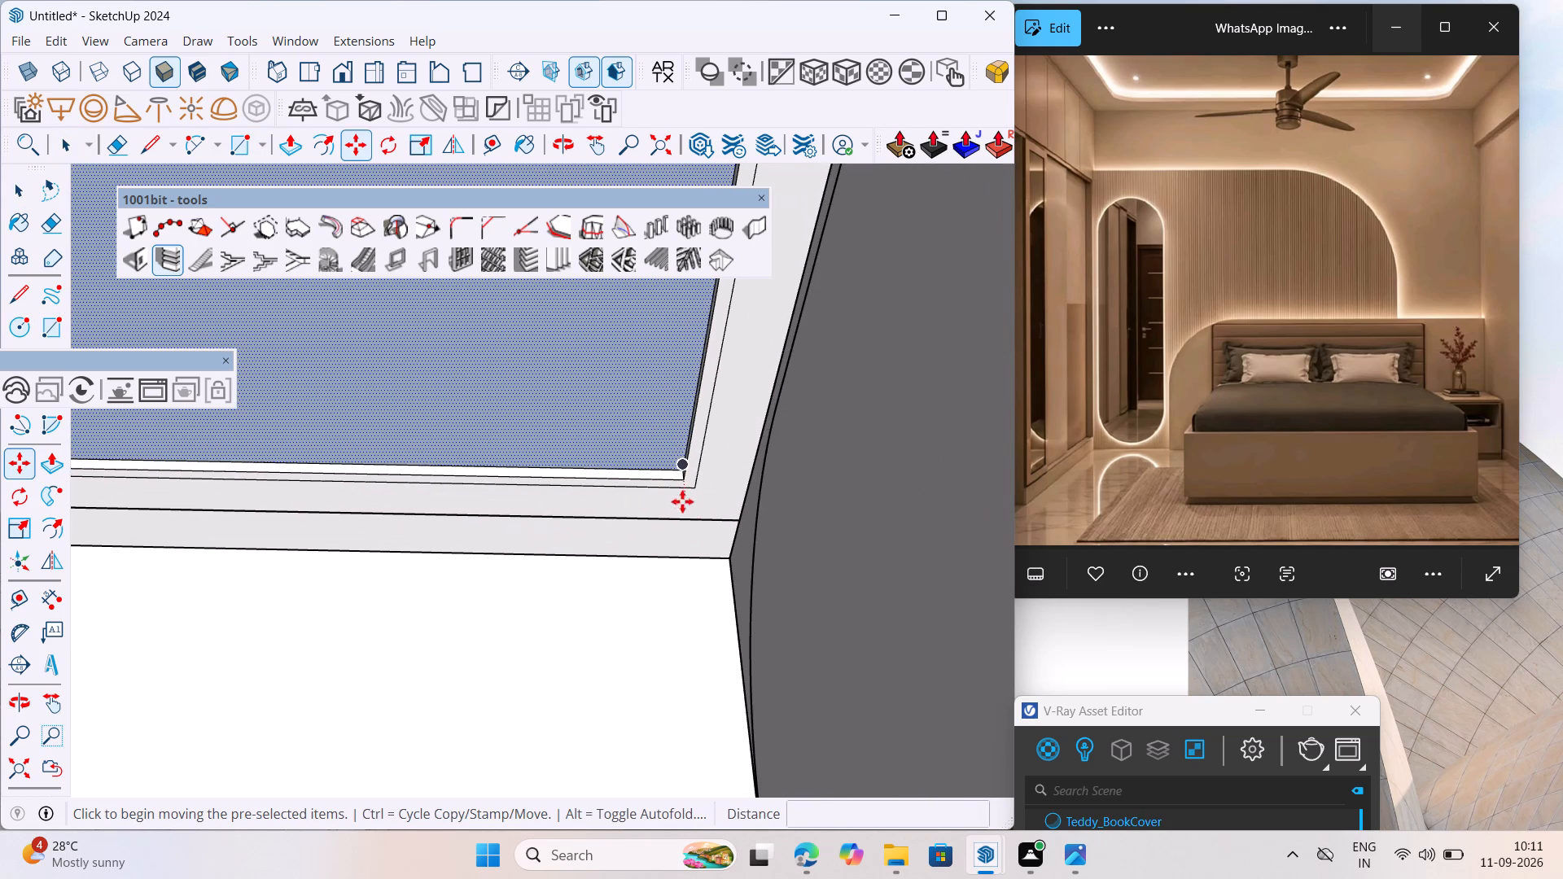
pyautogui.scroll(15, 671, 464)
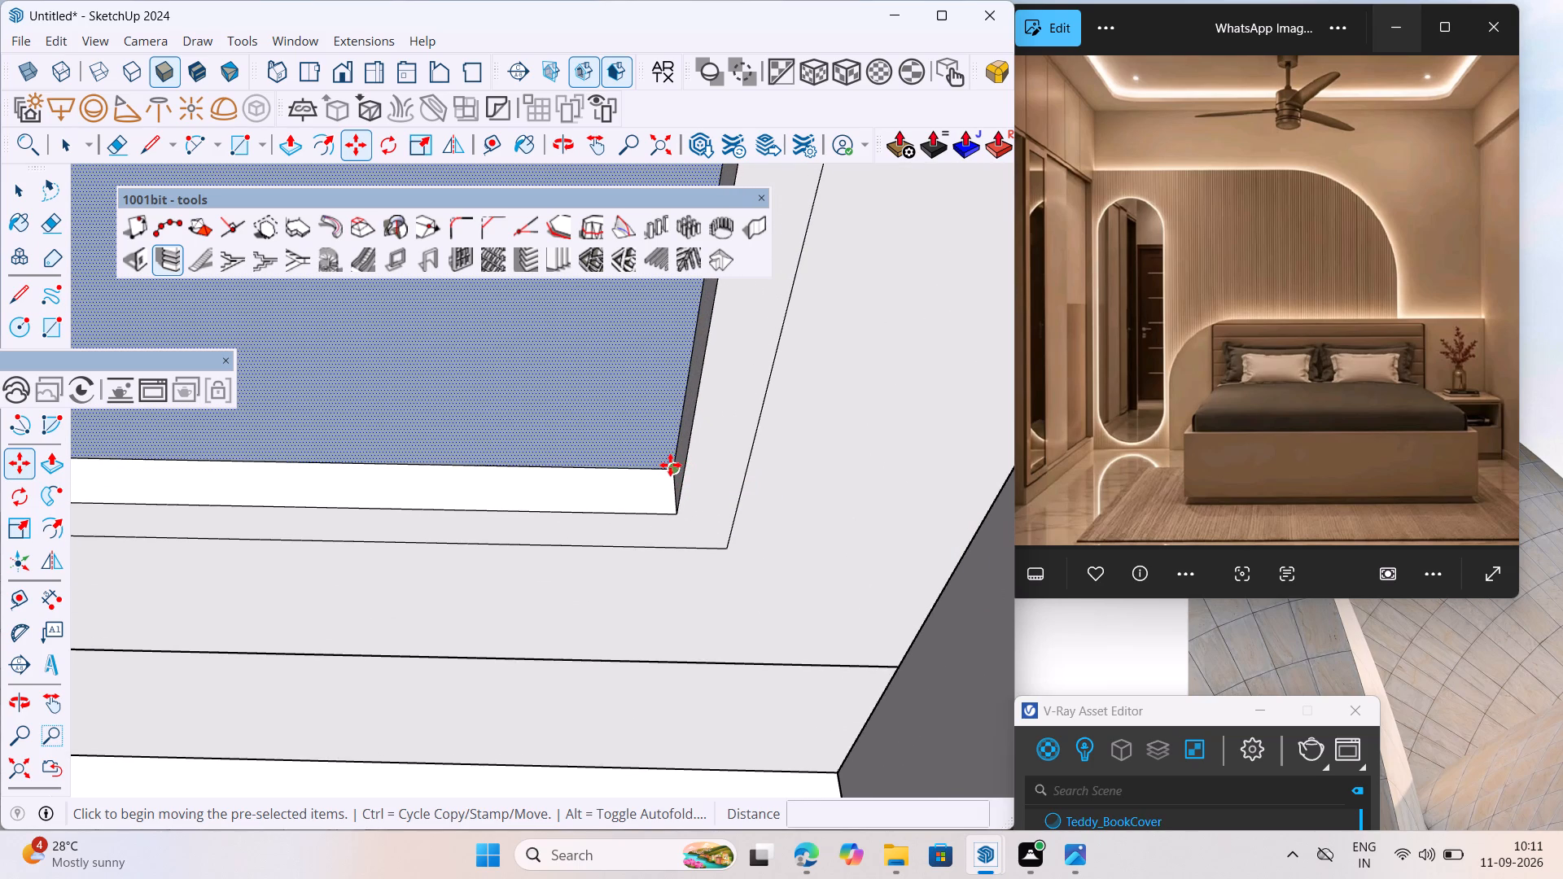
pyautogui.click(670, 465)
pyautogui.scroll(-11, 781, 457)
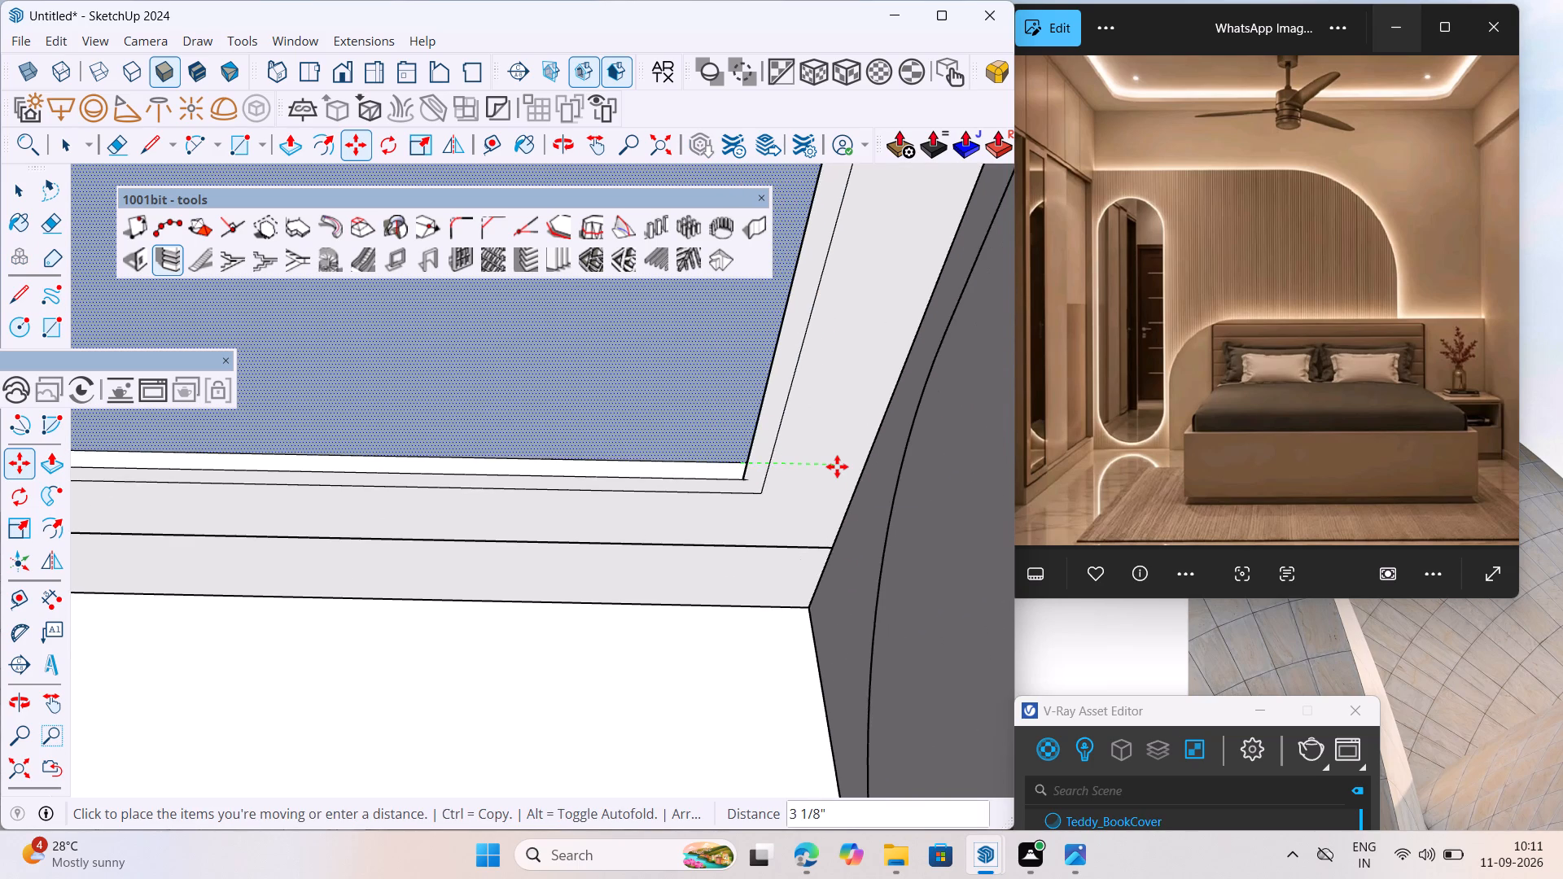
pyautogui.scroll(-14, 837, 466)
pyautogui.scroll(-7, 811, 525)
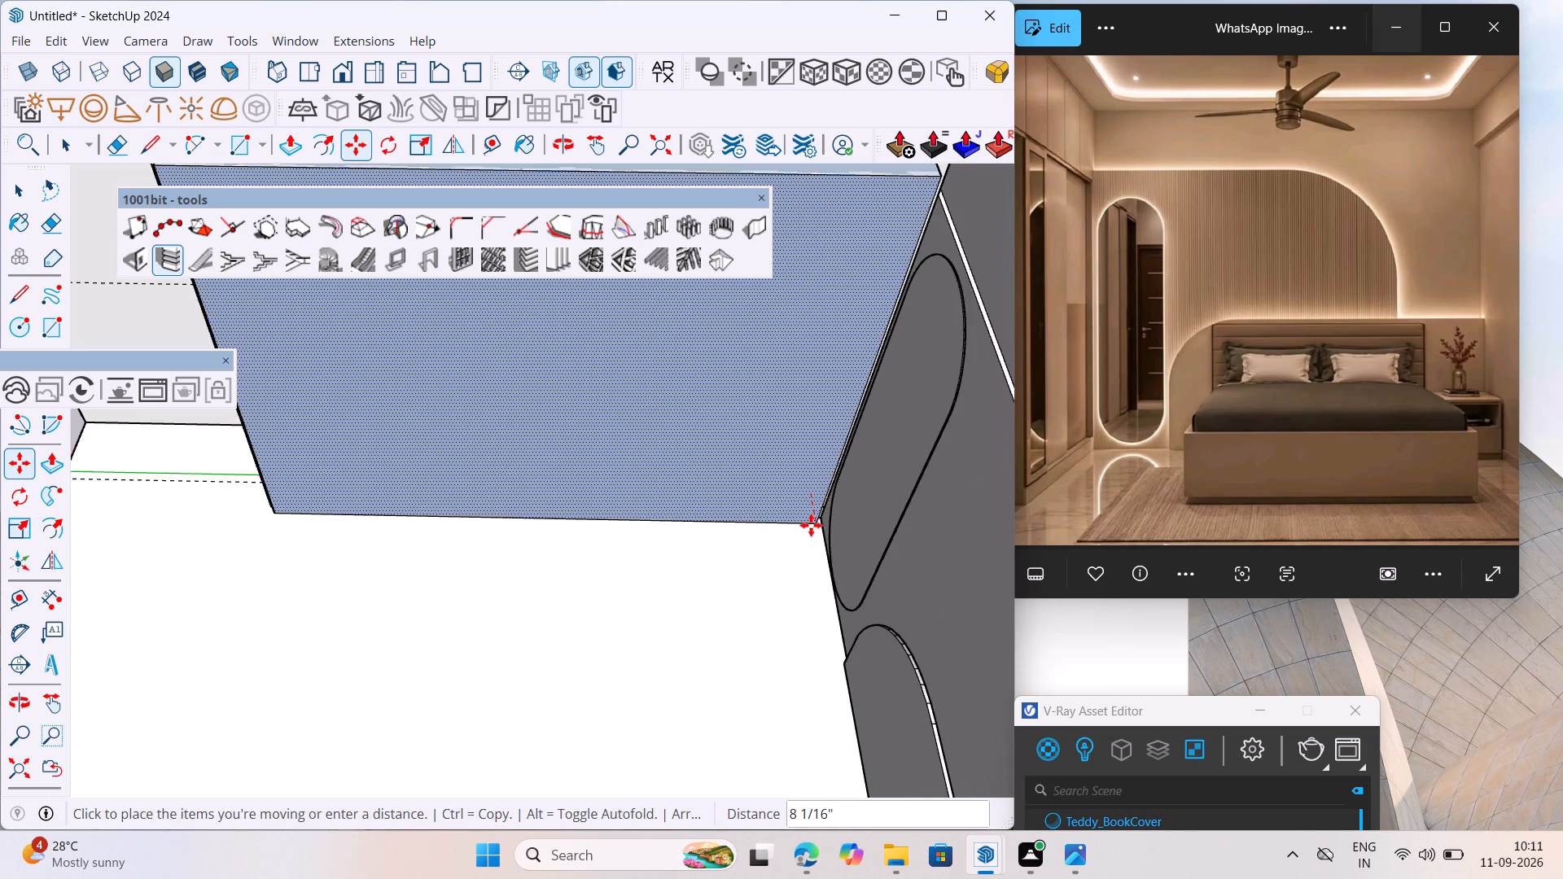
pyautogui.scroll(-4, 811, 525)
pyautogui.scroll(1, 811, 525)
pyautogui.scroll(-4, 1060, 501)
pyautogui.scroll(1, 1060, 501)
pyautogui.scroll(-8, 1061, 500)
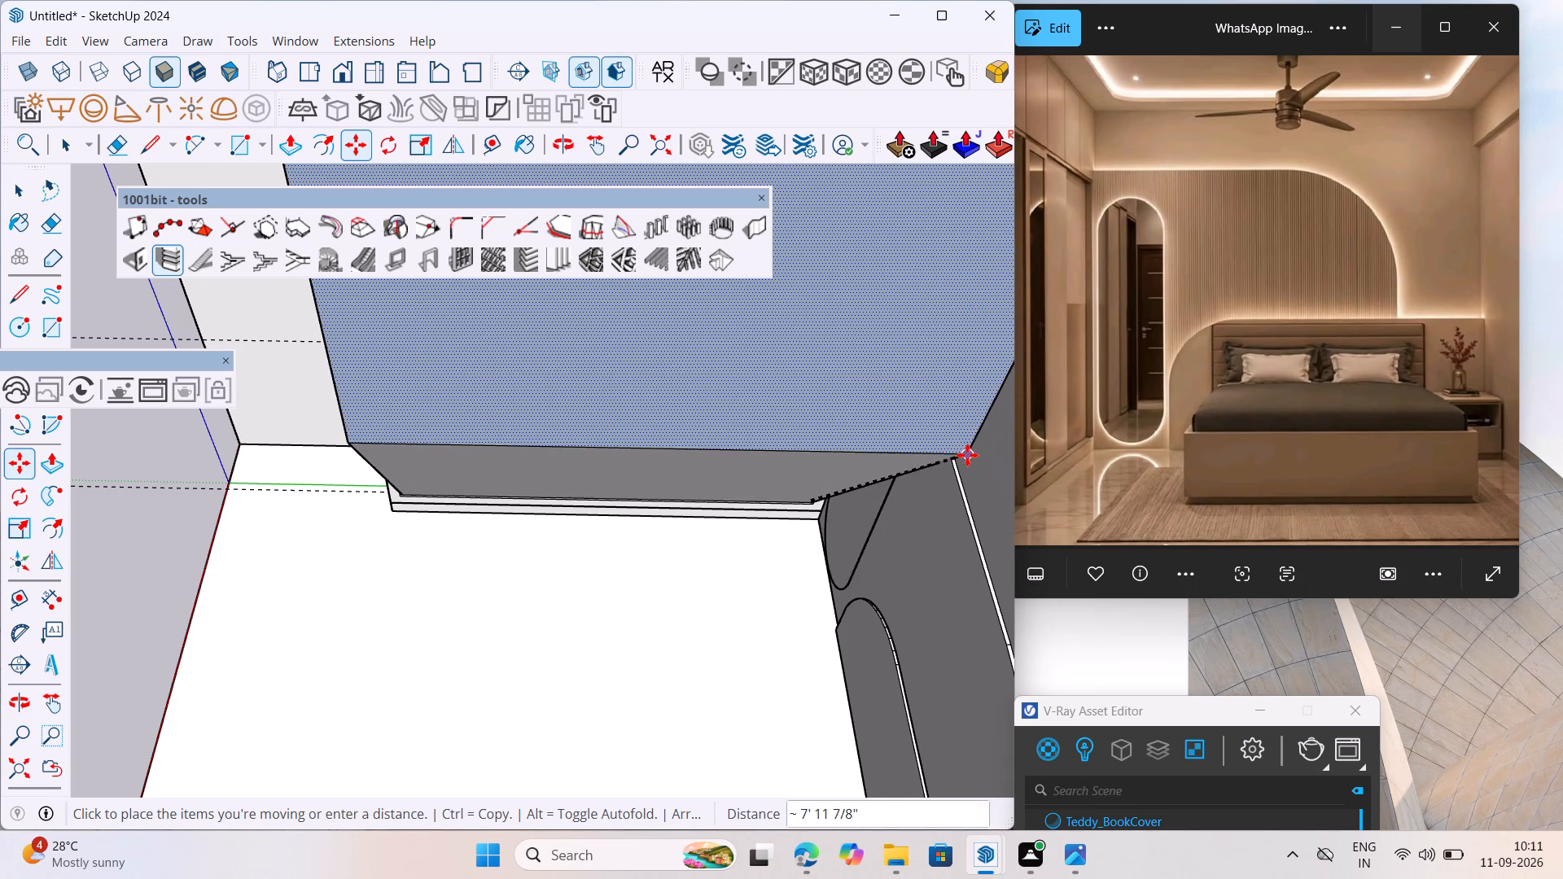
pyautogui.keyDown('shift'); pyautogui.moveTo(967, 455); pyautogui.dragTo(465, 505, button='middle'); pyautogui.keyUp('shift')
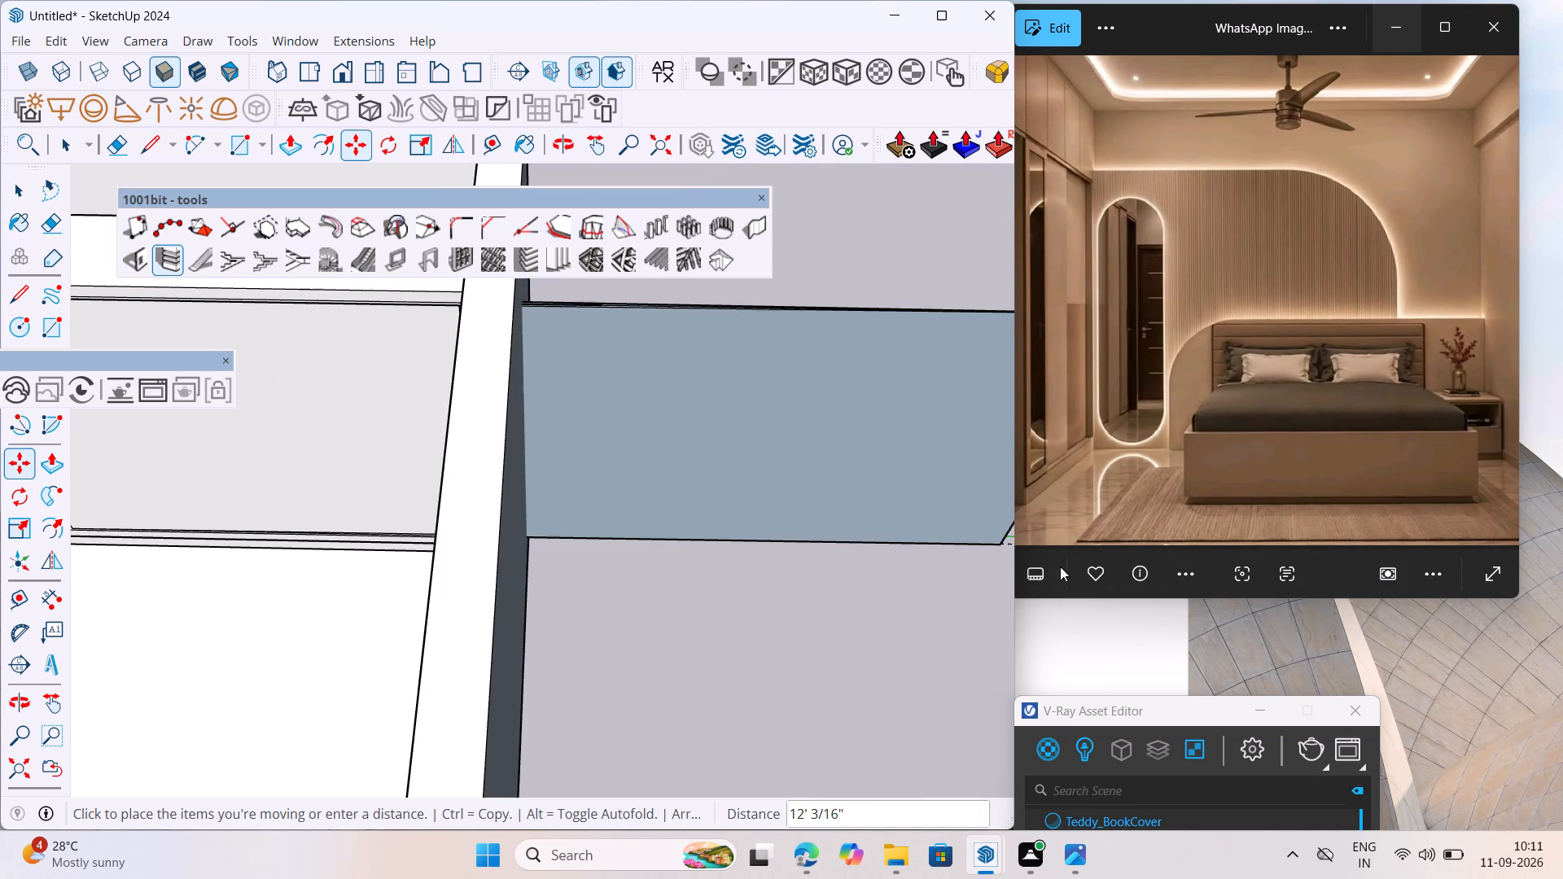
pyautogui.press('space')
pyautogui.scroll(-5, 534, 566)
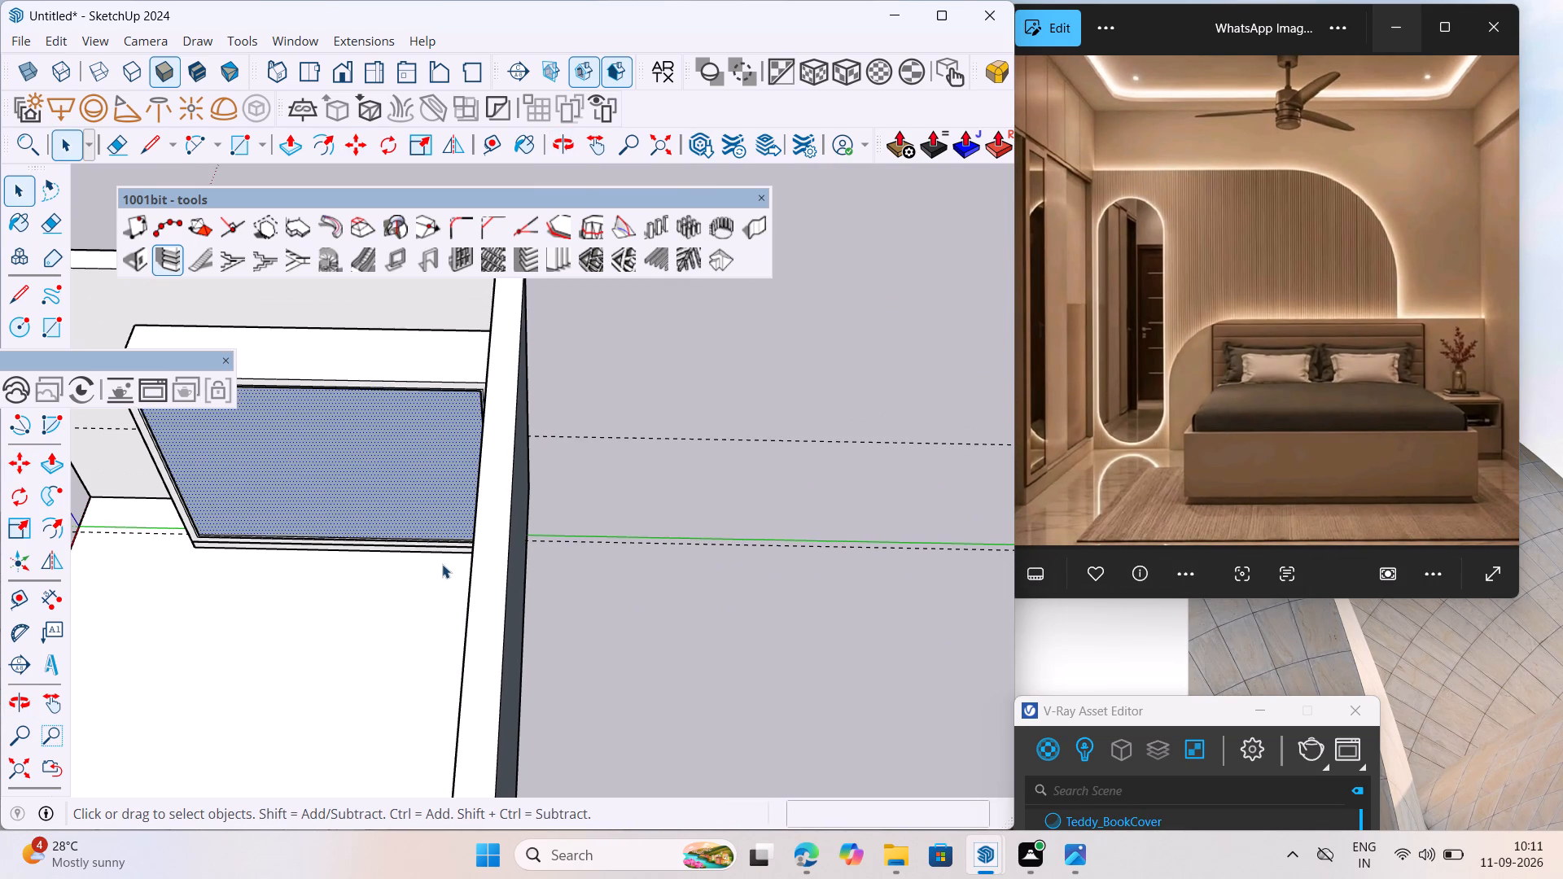
# Copy the opening's rectangular face with its edges about 20' along the green axis, outside the room beyond the bed wall.
pyautogui.press('space')
pyautogui.click(647, 523)
pyautogui.click(371, 515)
pyautogui.doubleClick(374, 493)
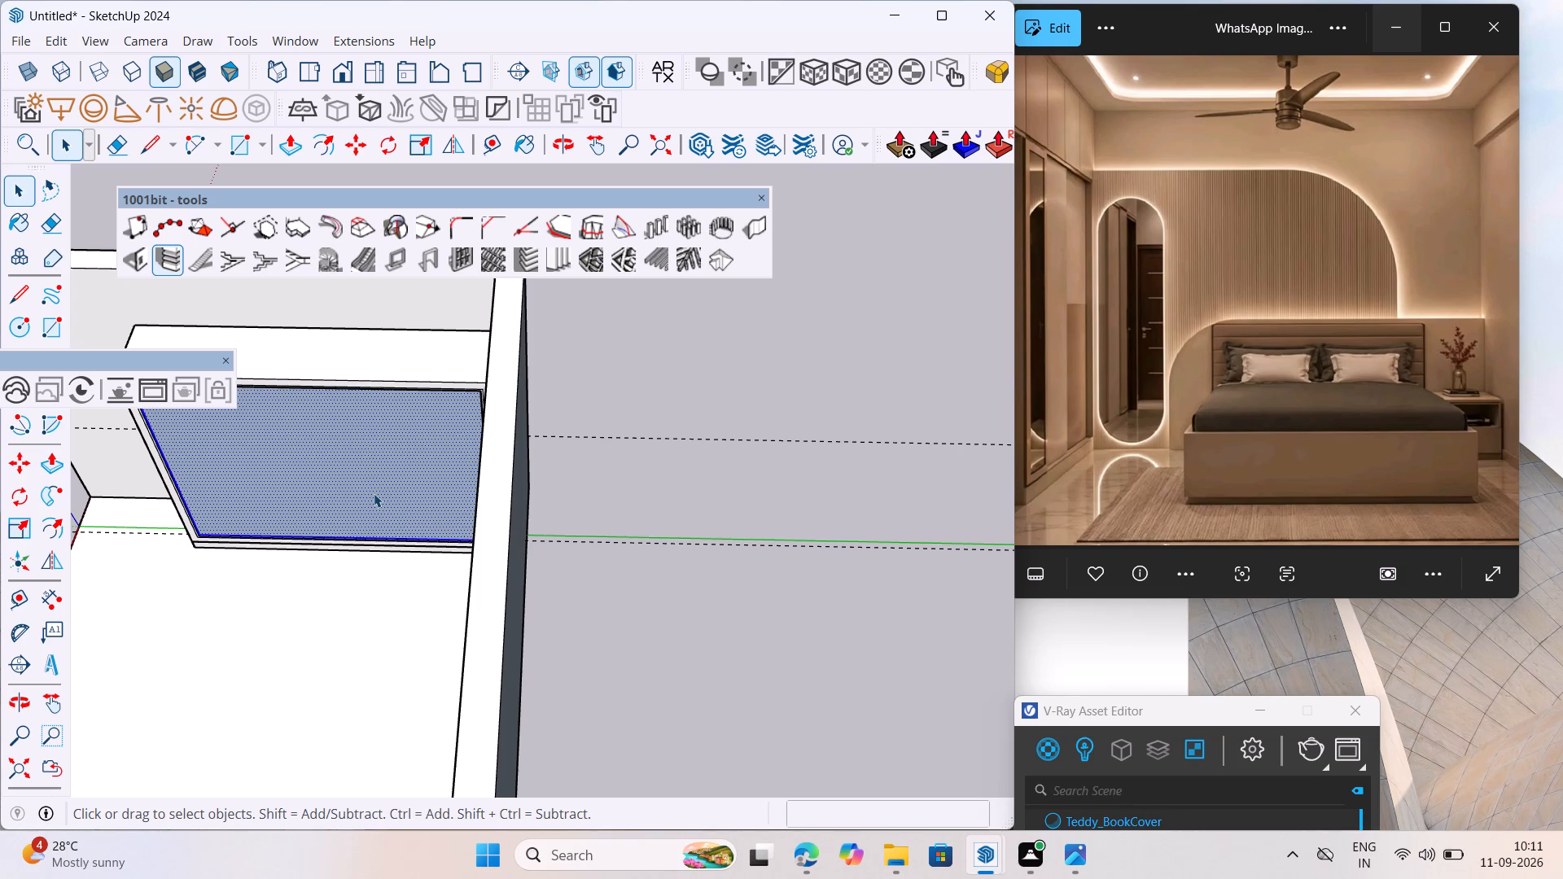
pyautogui.press('m')
pyautogui.scroll(2, 444, 540)
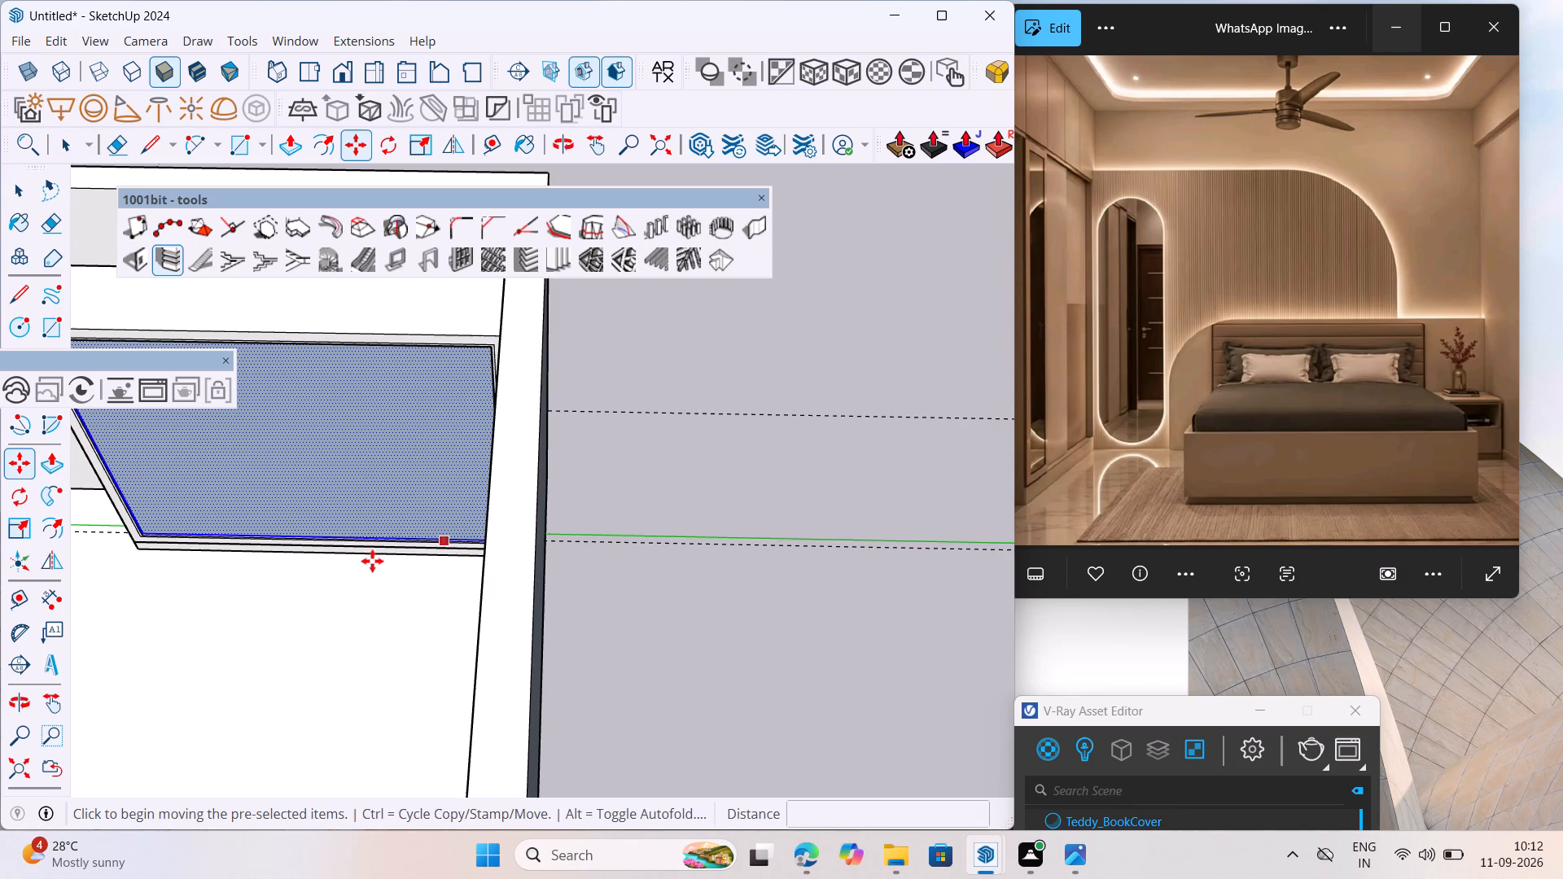
pyautogui.moveTo(345, 559); pyautogui.dragTo(387, 553, button='middle')
pyautogui.scroll(8, 528, 536)
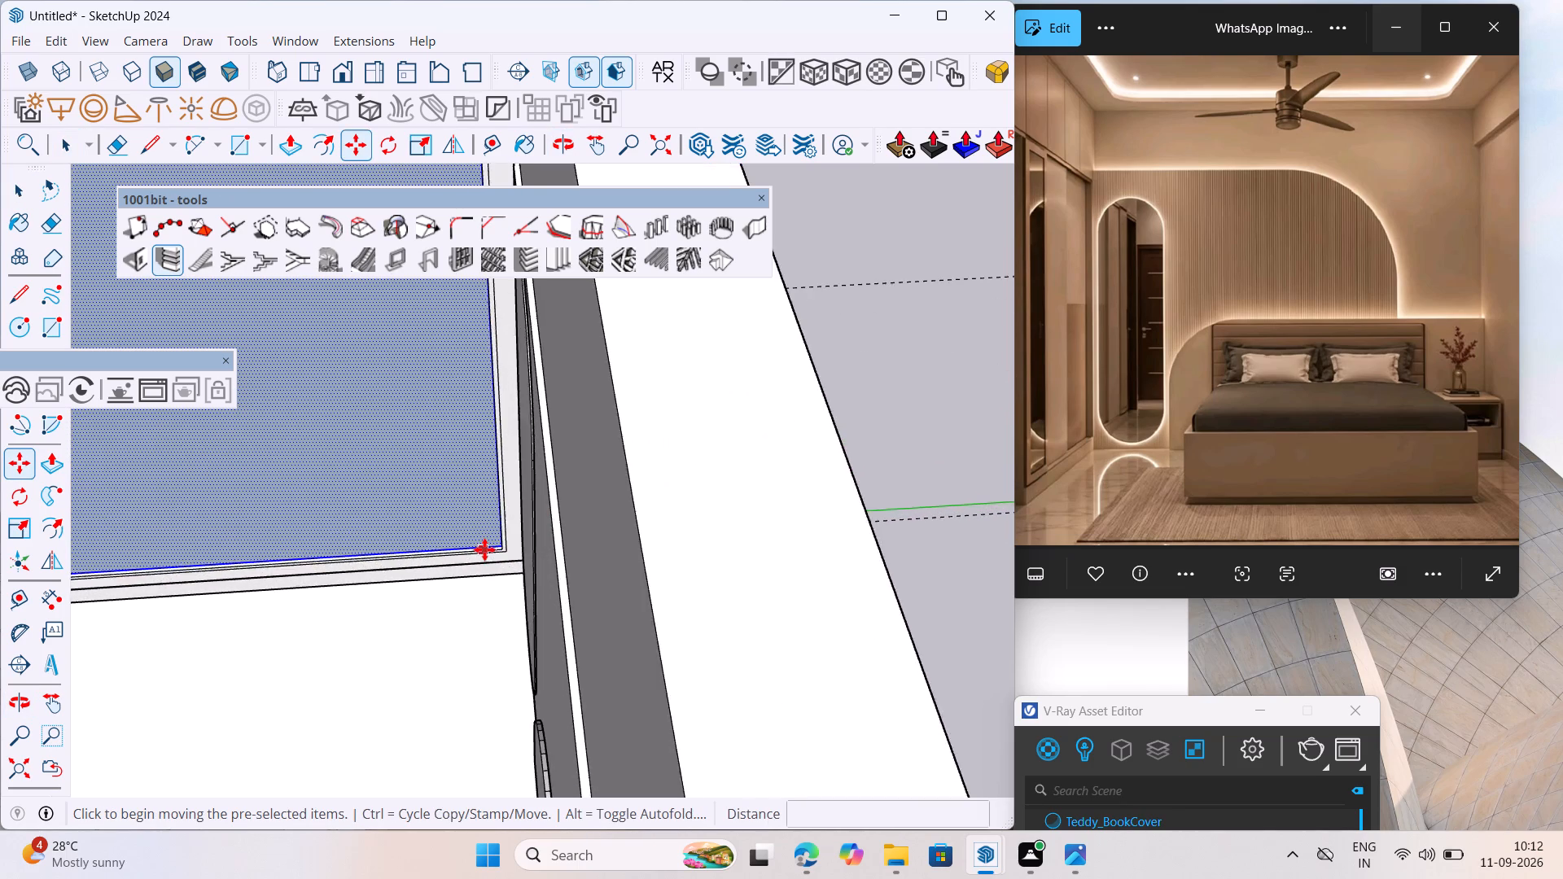
pyautogui.scroll(9, 484, 549)
pyautogui.moveTo(512, 540); pyautogui.dragTo(562, 540, button='middle')
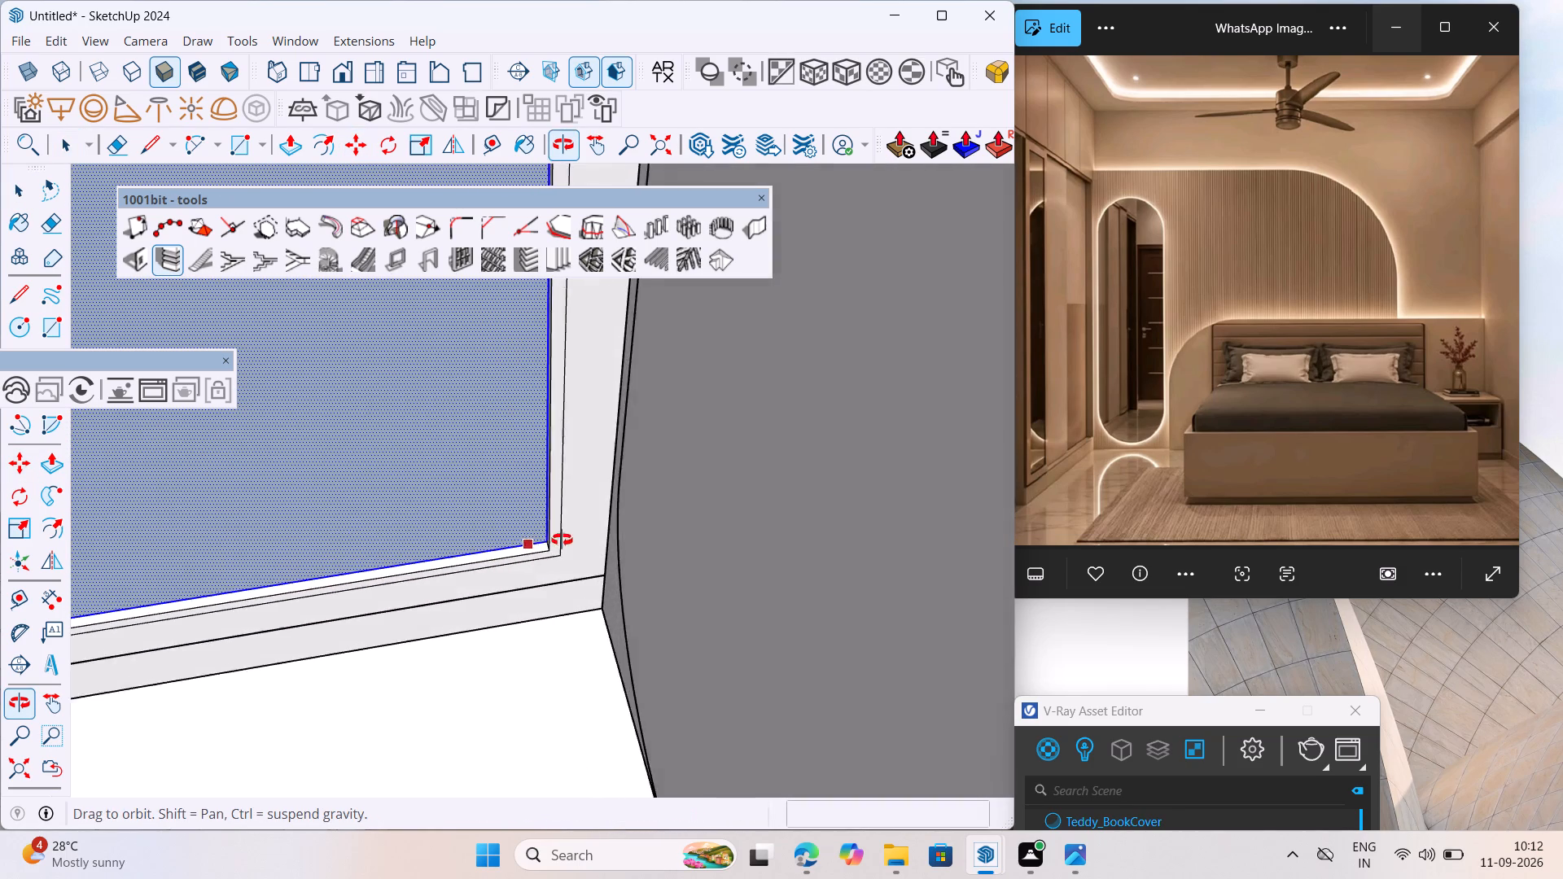
pyautogui.moveTo(562, 540); pyautogui.dragTo(591, 540, button='middle')
pyautogui.scroll(8, 551, 543)
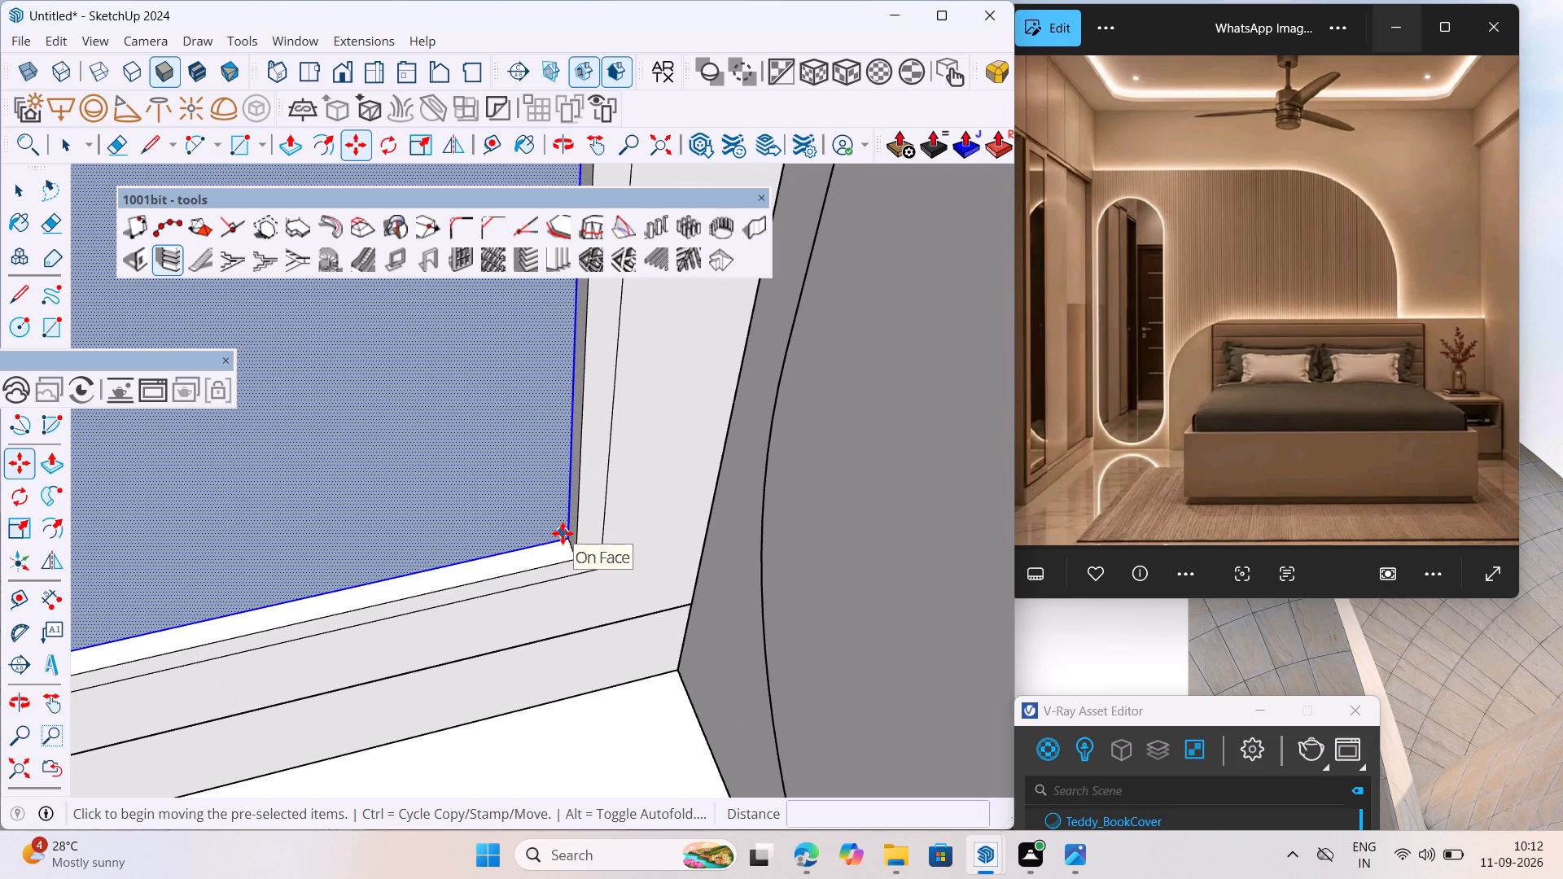
pyautogui.click(568, 536)
pyautogui.scroll(-4, 643, 518)
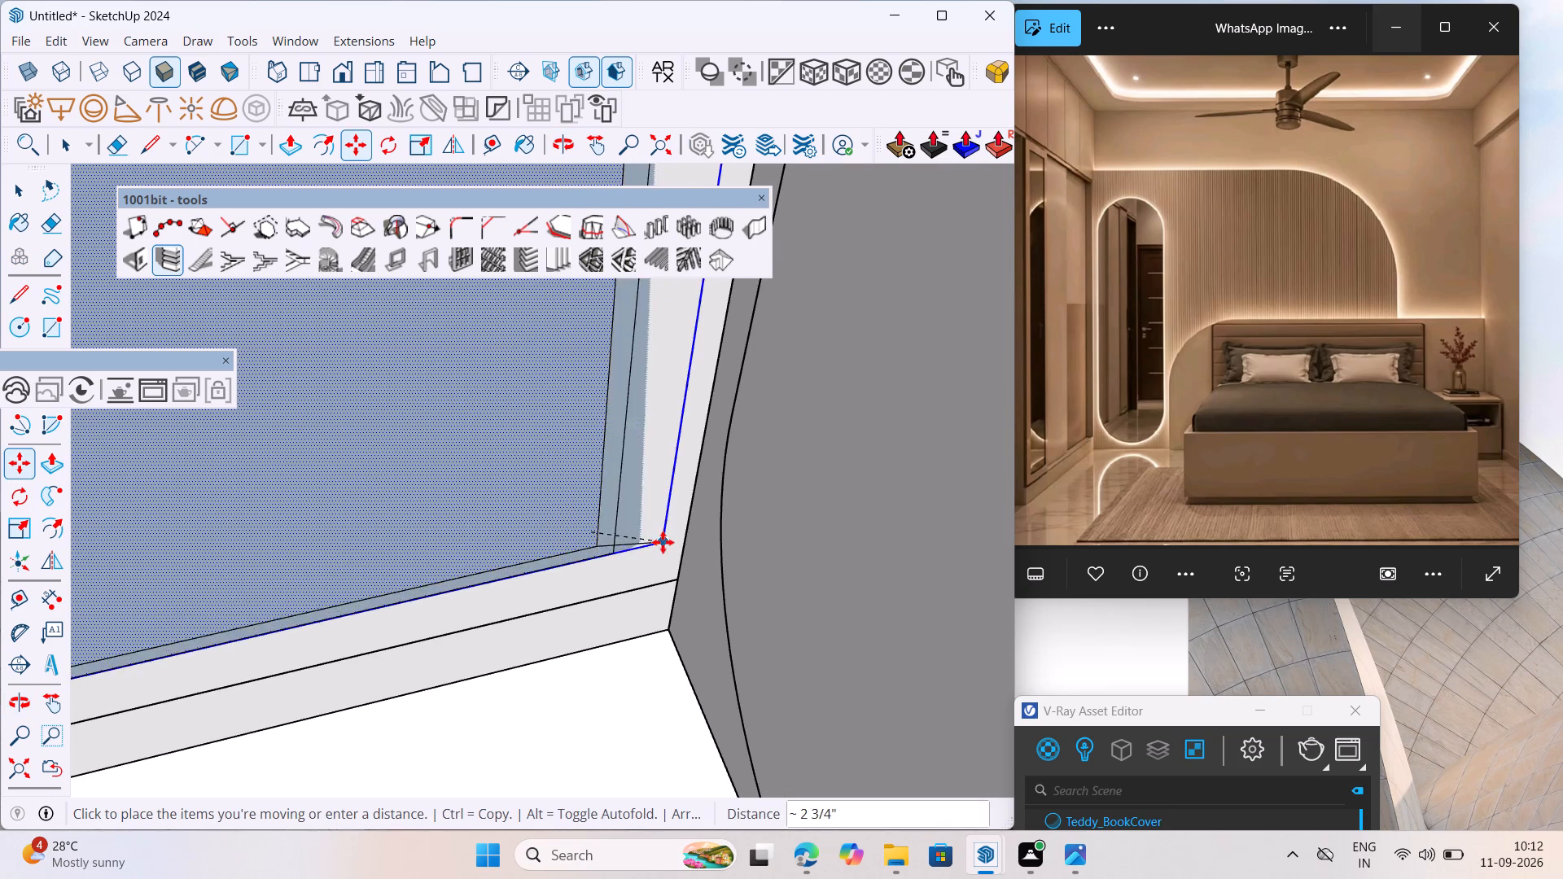
pyautogui.scroll(-20, 662, 542)
pyautogui.scroll(-7, 662, 542)
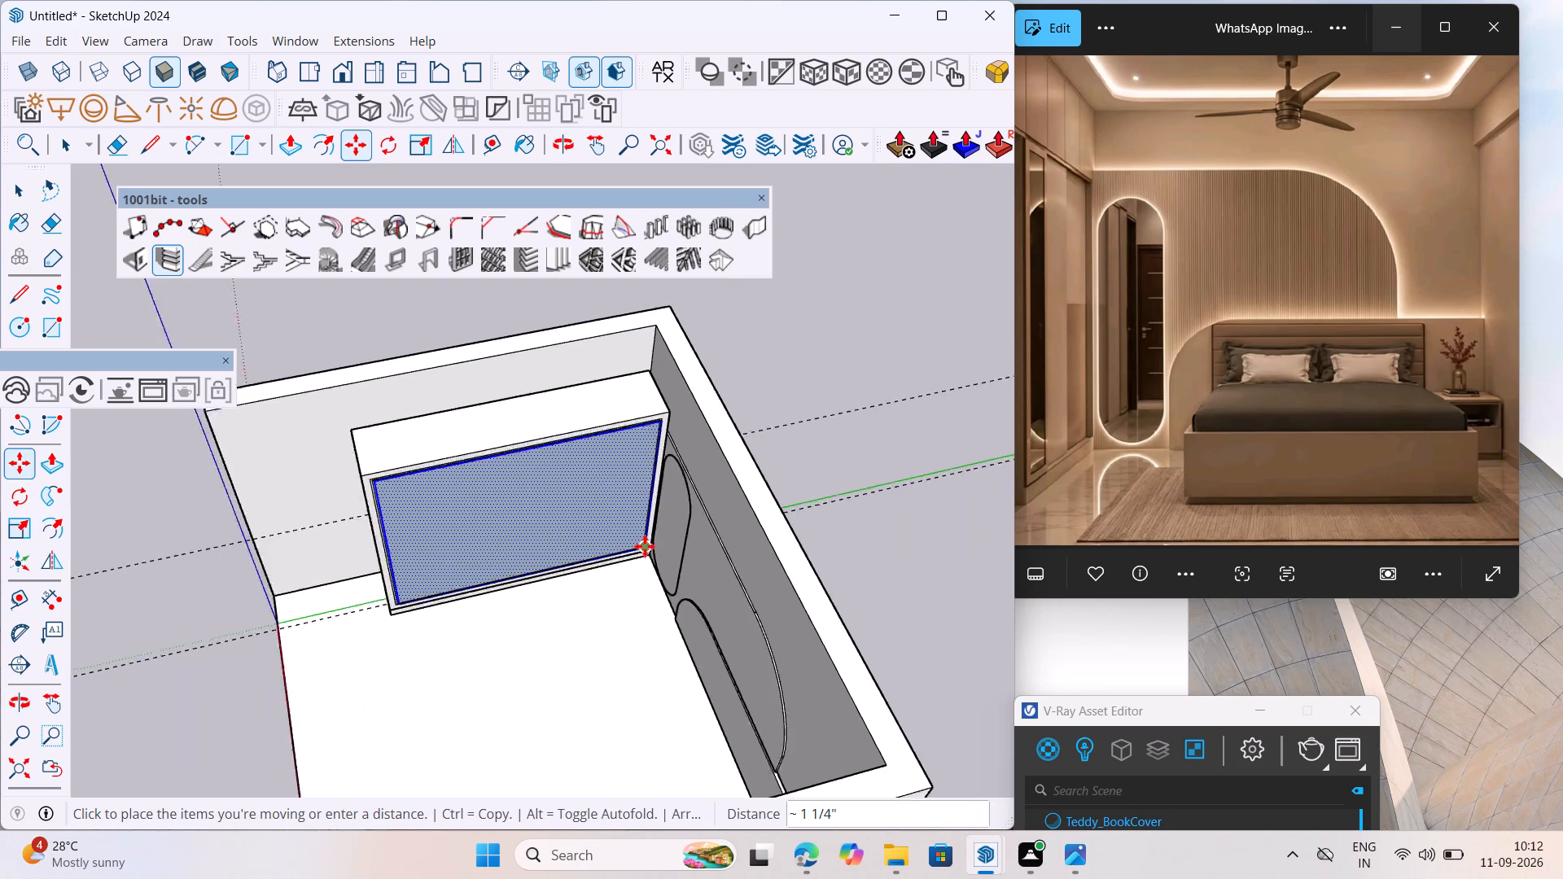
pyautogui.scroll(-1, 645, 546)
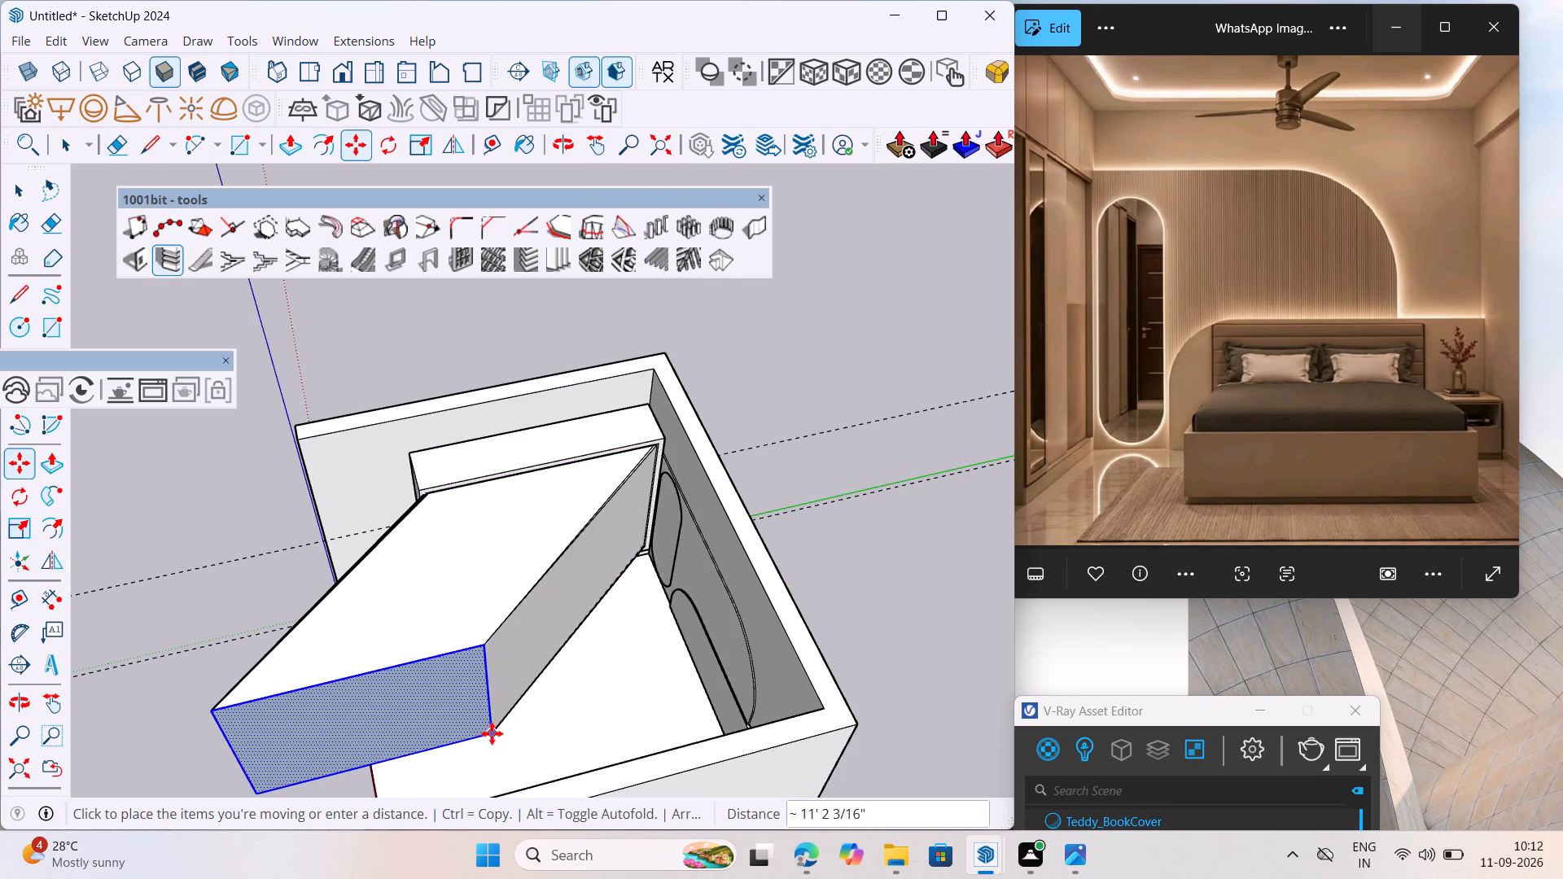
pyautogui.scroll(-6, 400, 737)
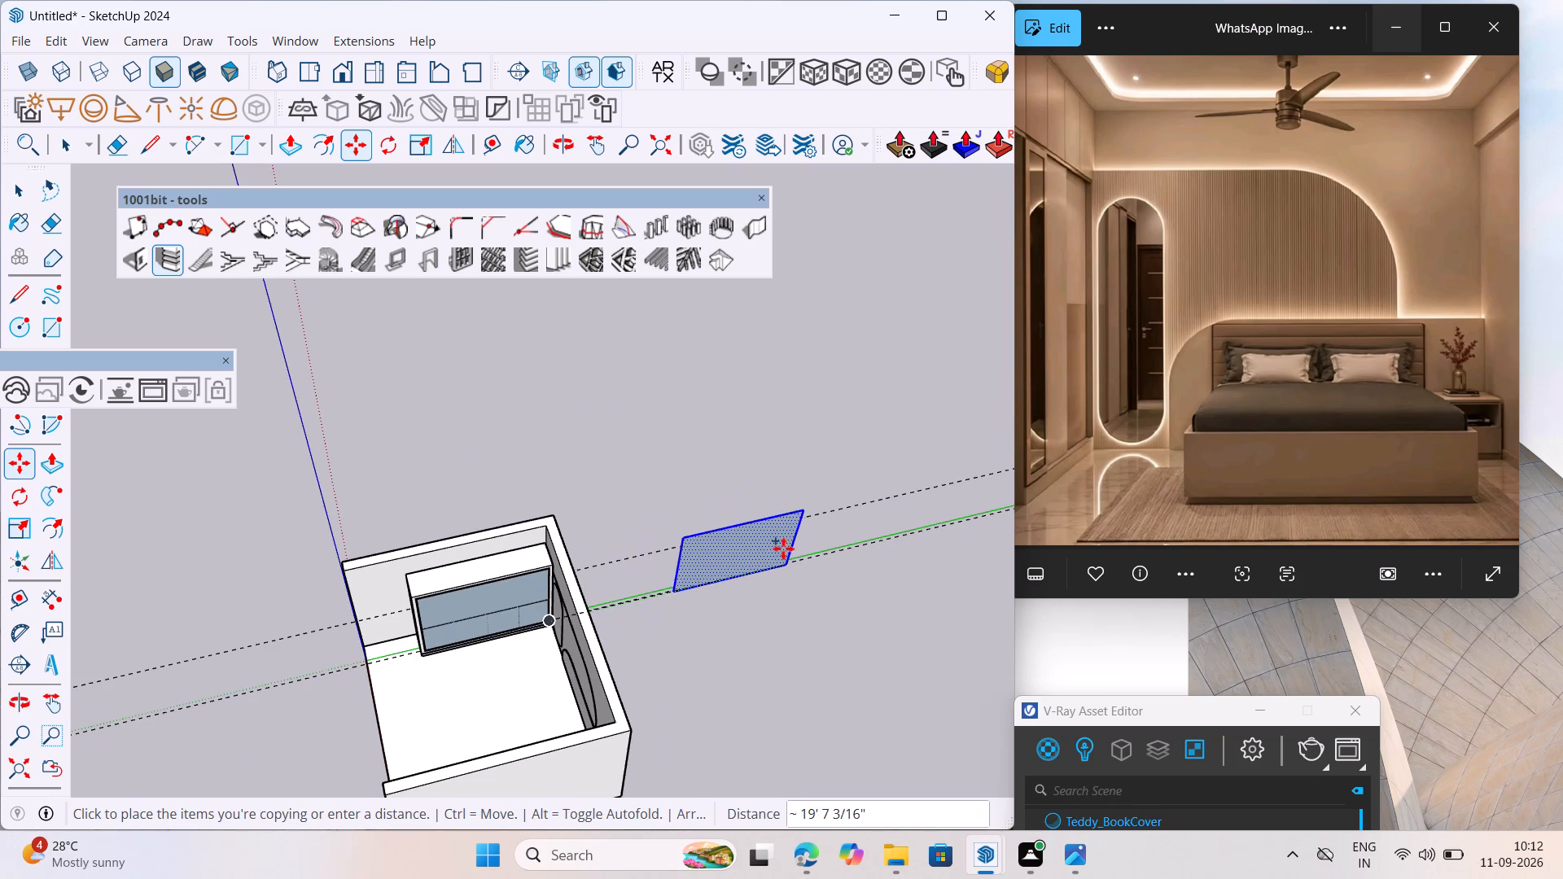
pyautogui.click(800, 549)
pyautogui.press('space')
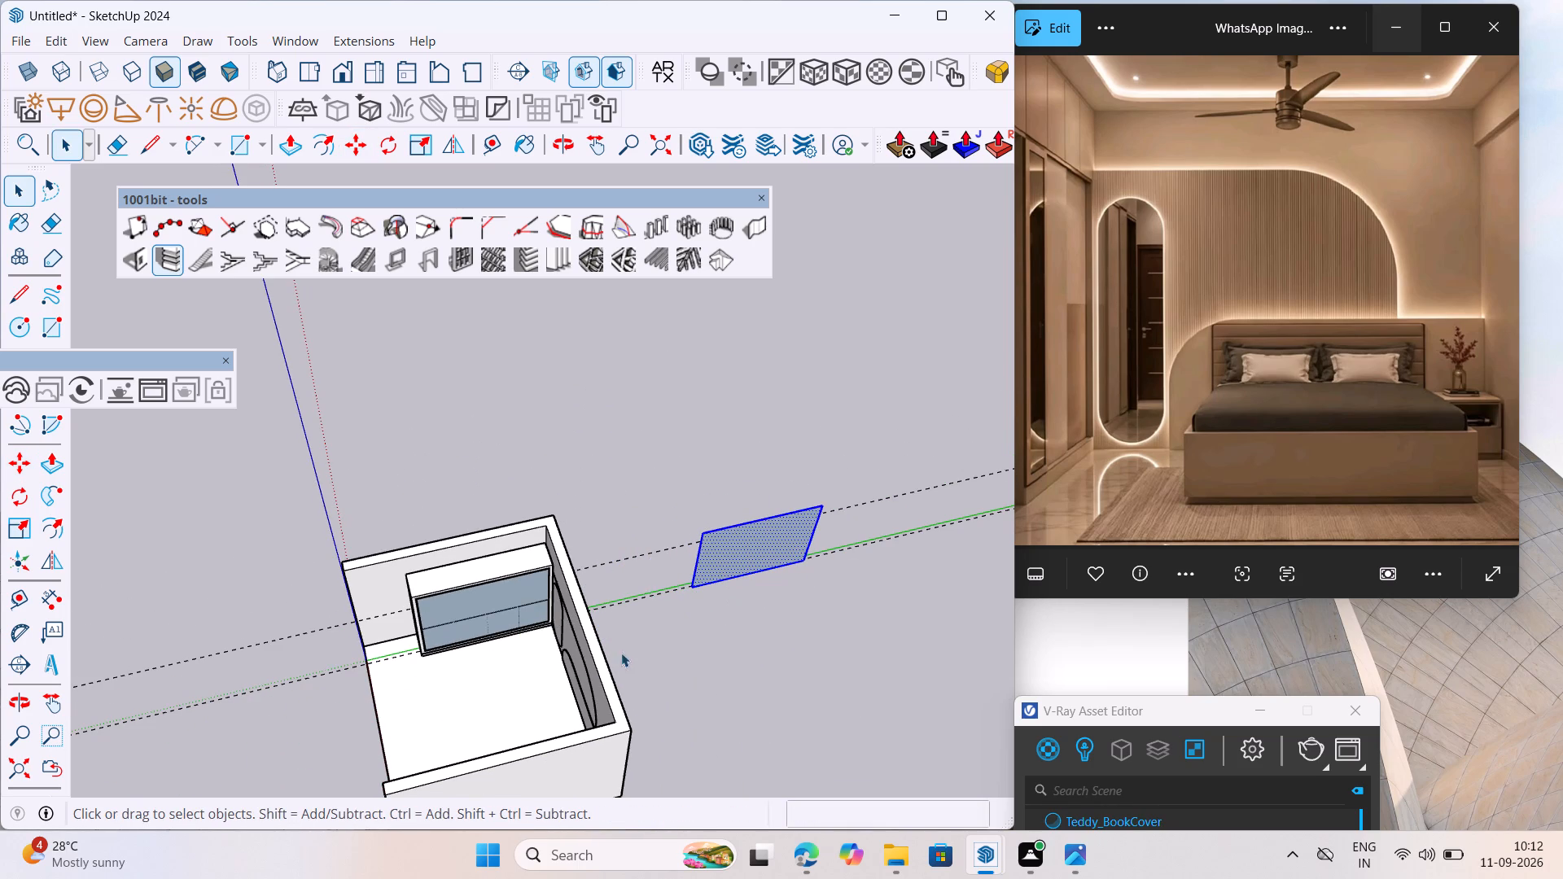
# Delete the original rectangular face covering the wardrobe's front opening.
pyautogui.click(488, 614)
pyautogui.scroll(2, 486, 614)
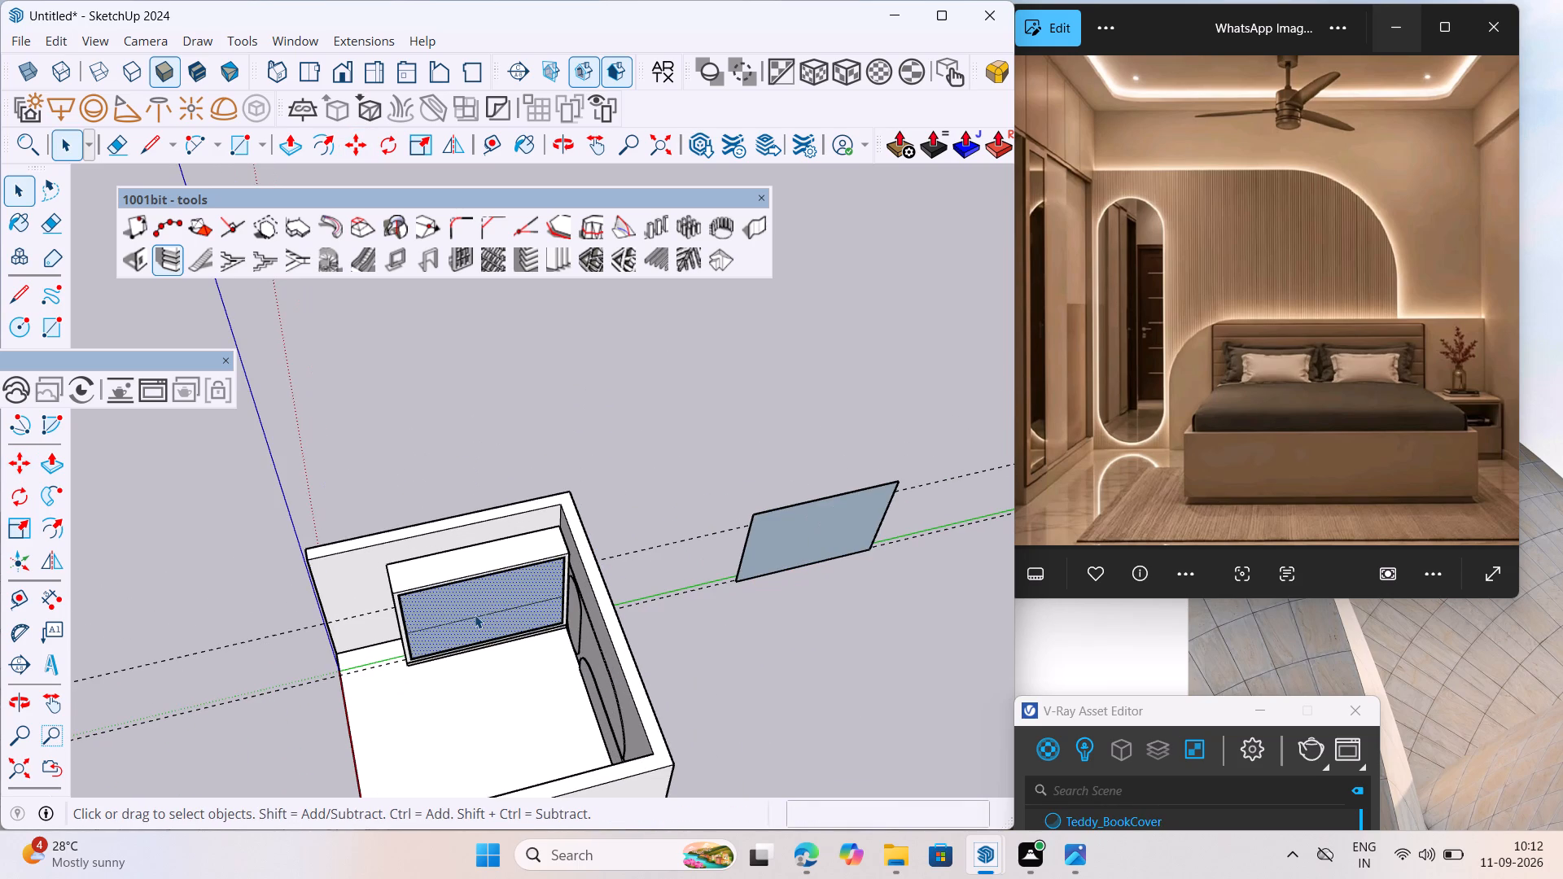
pyautogui.press('Delete')
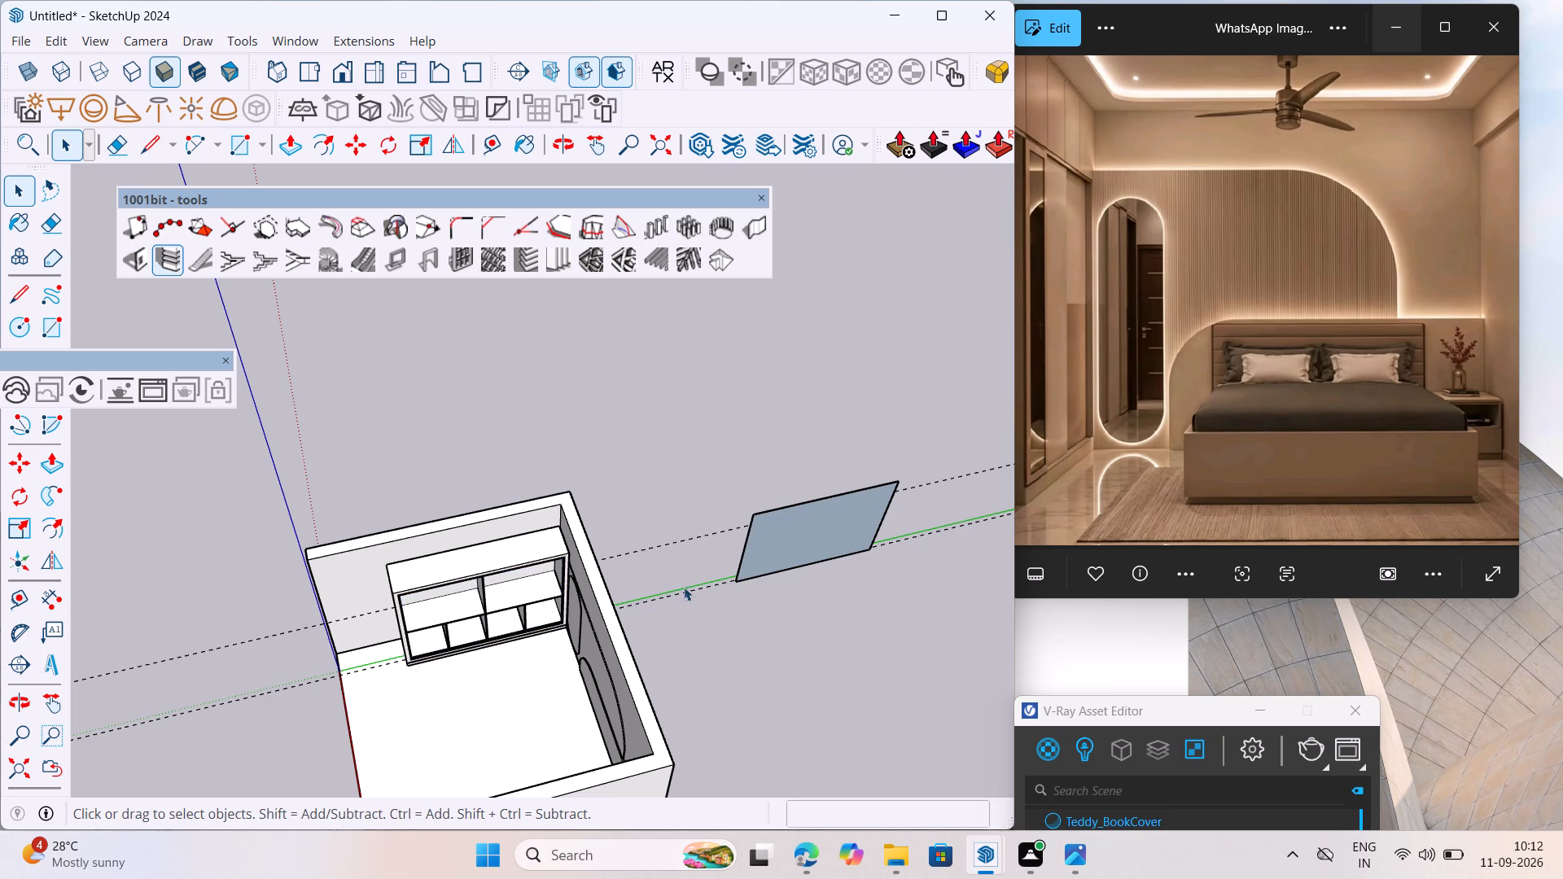
# Reverse the copied rectangular face outside the room so its front side faces outward.
pyautogui.click(872, 604)
pyautogui.scroll(1, 870, 606)
pyautogui.moveTo(870, 606); pyautogui.dragTo(668, 462, button='middle')
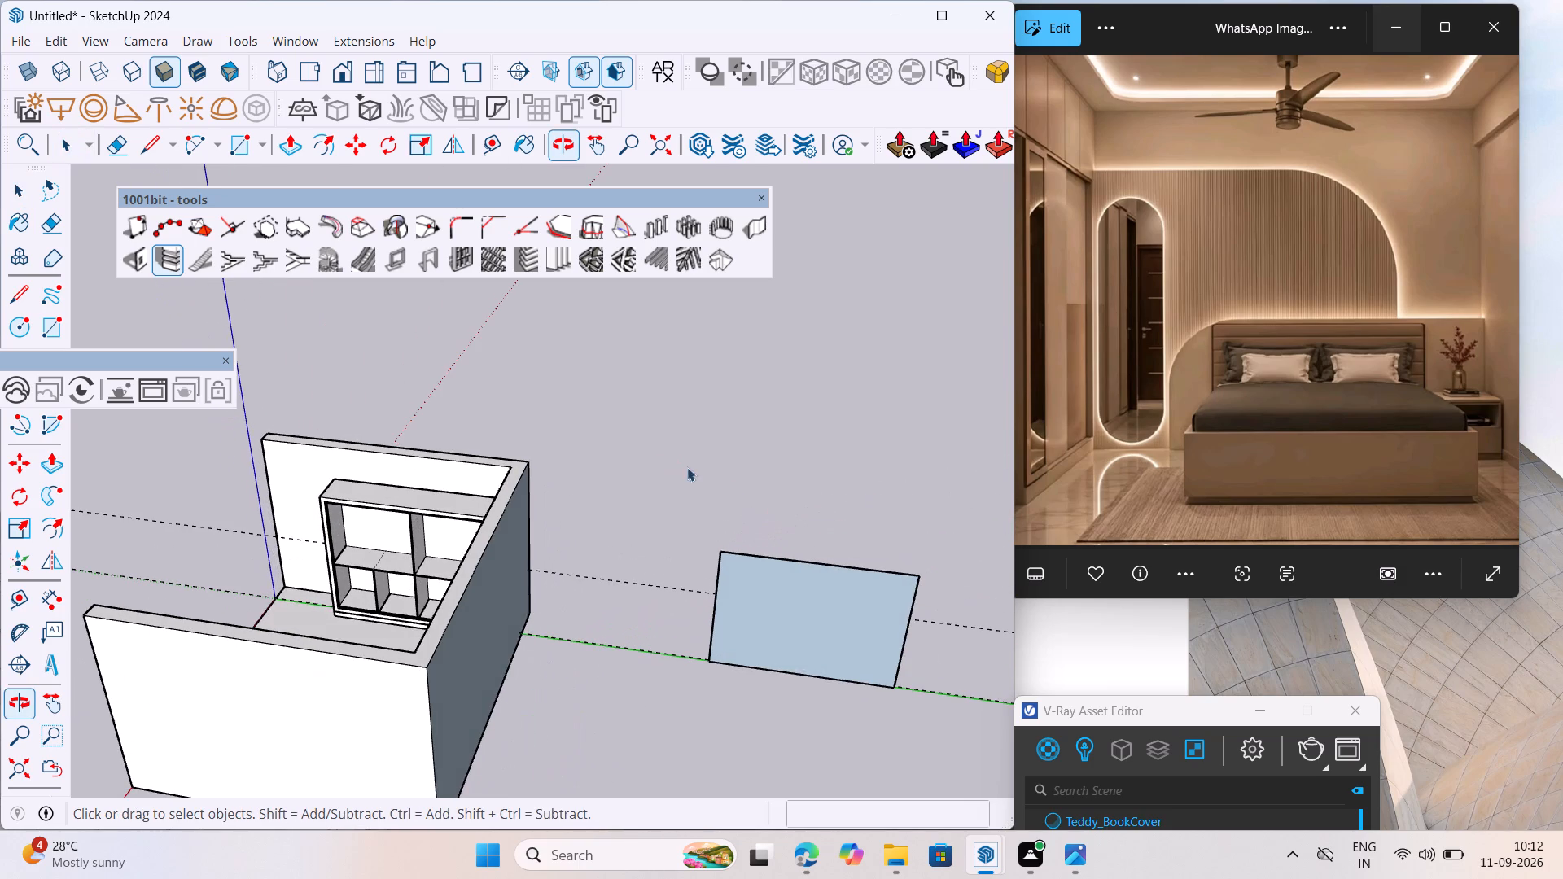
pyautogui.click(802, 619)
pyautogui.rightClick(802, 619)
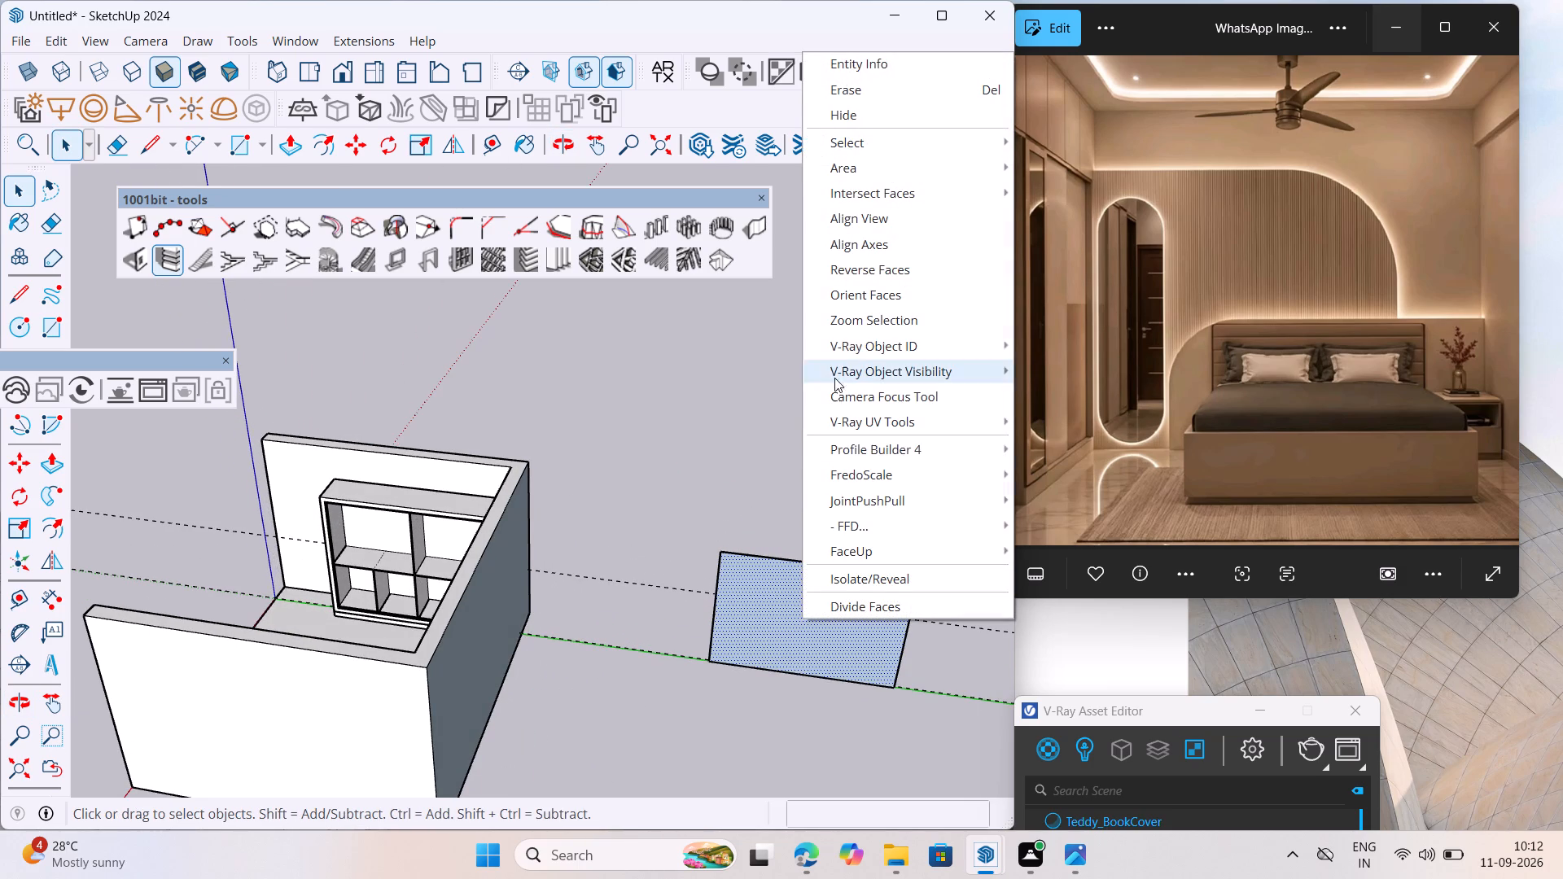
pyautogui.click(857, 275)
pyautogui.click(690, 685)
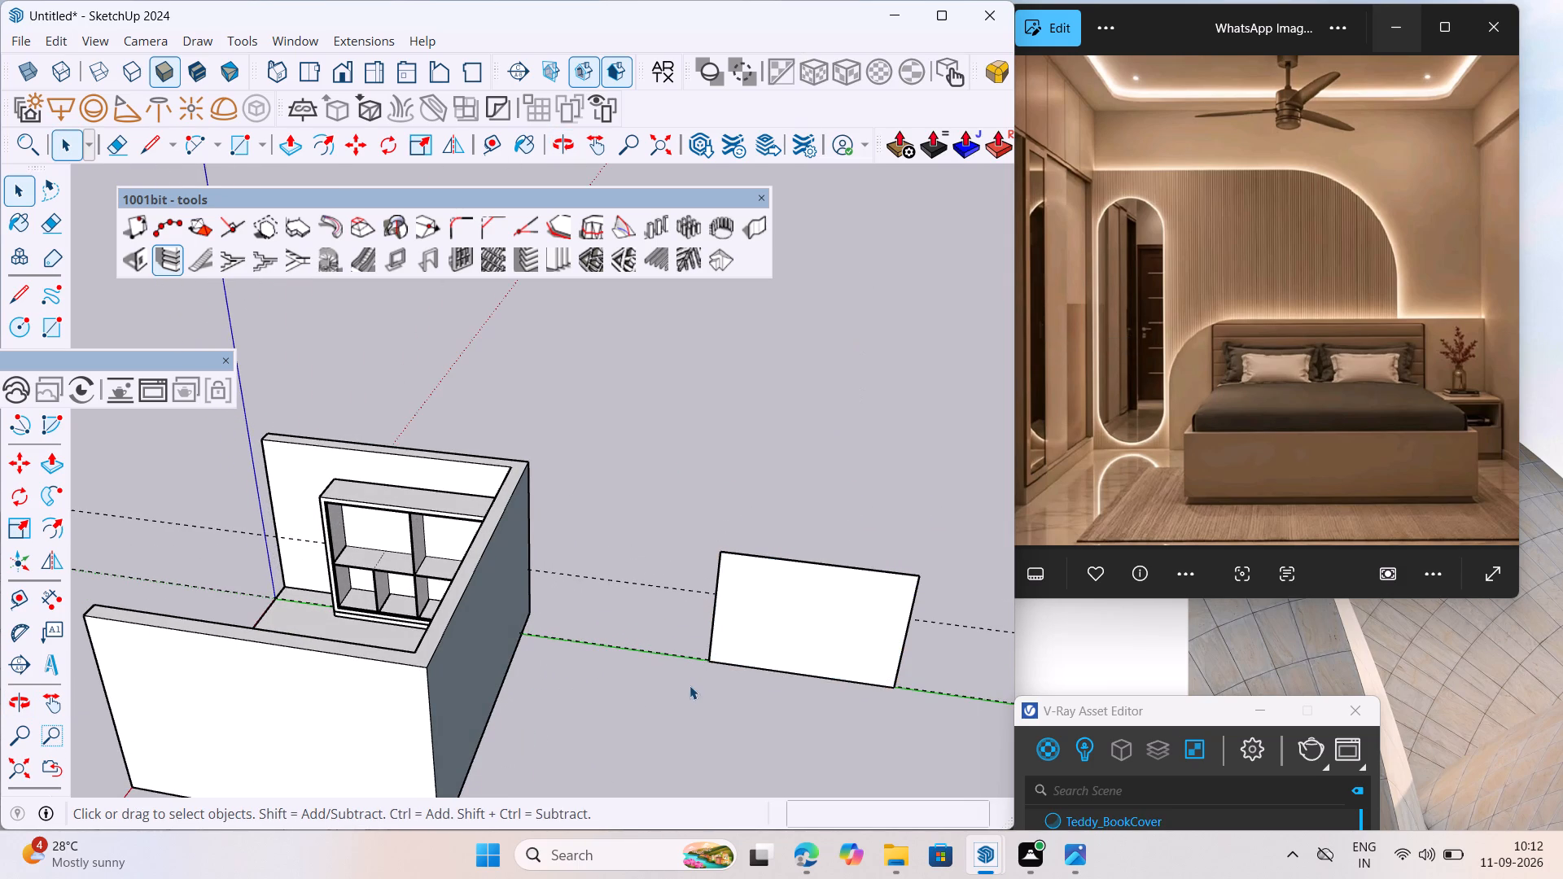
# Divide the bottom edge of the copied rectangular panel into 3 equal segments.
pyautogui.scroll(3, 789, 666)
pyautogui.scroll(2, 856, 656)
pyautogui.moveTo(858, 654); pyautogui.dragTo(849, 633, button='middle')
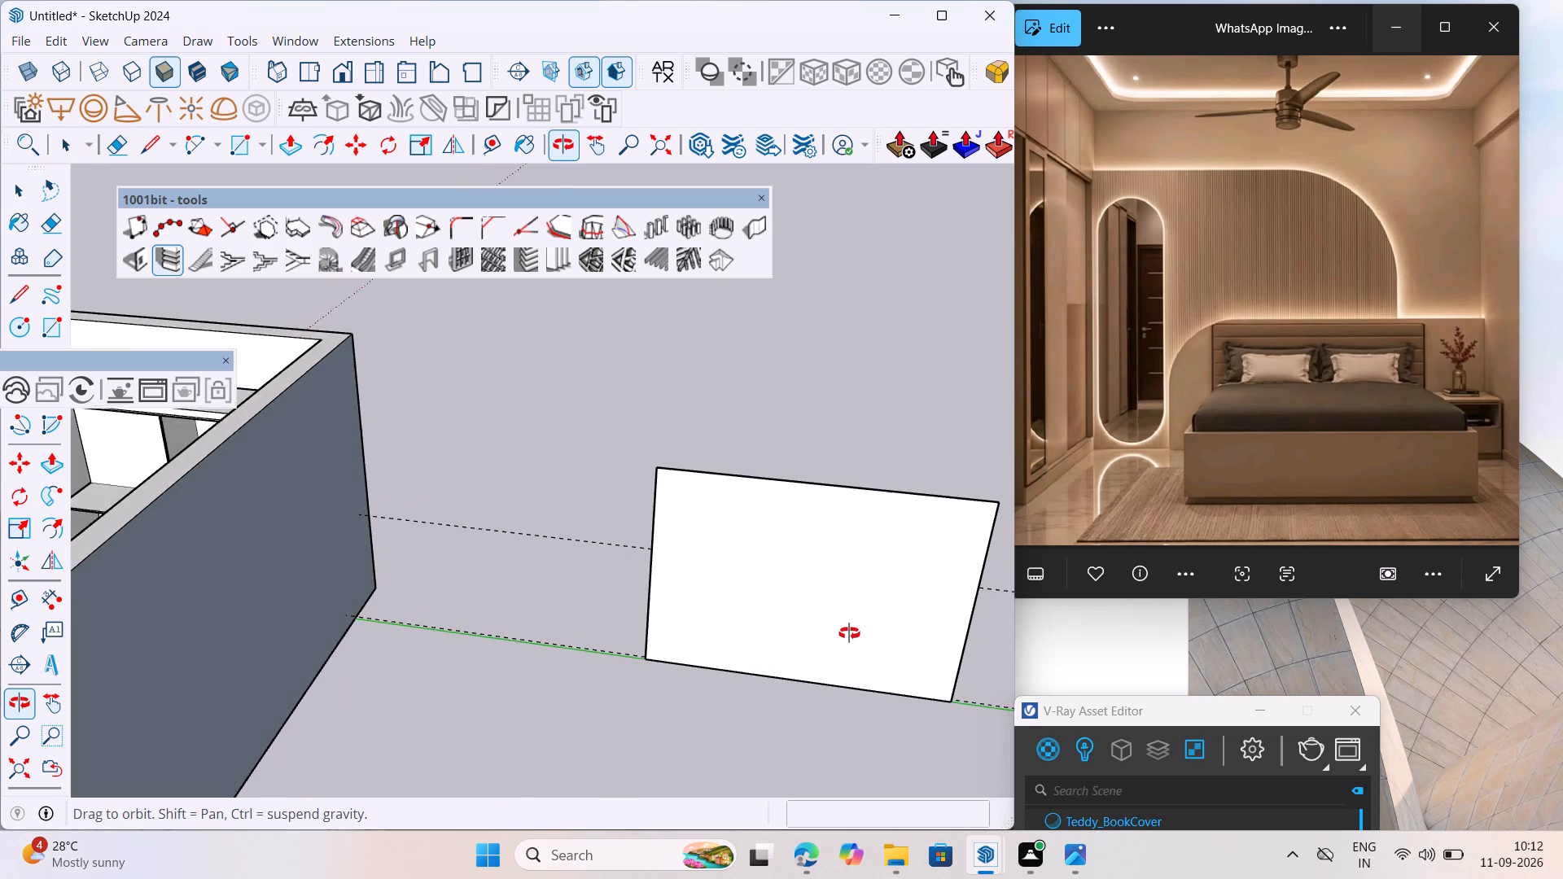
pyautogui.moveTo(849, 633); pyautogui.dragTo(842, 627, button='middle')
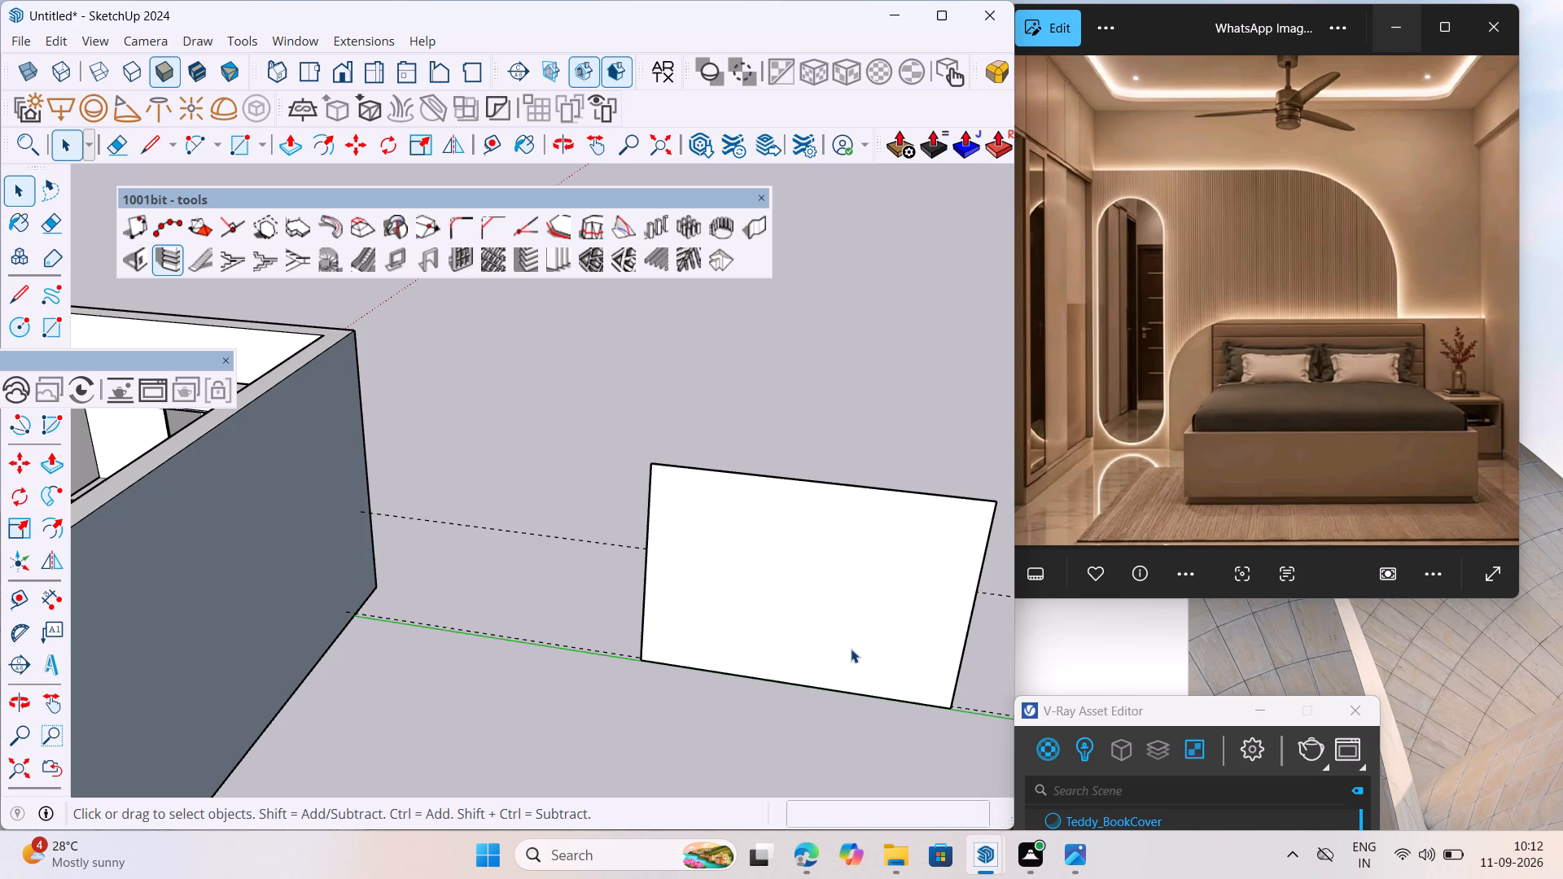
pyautogui.click(801, 681)
pyautogui.click(802, 682)
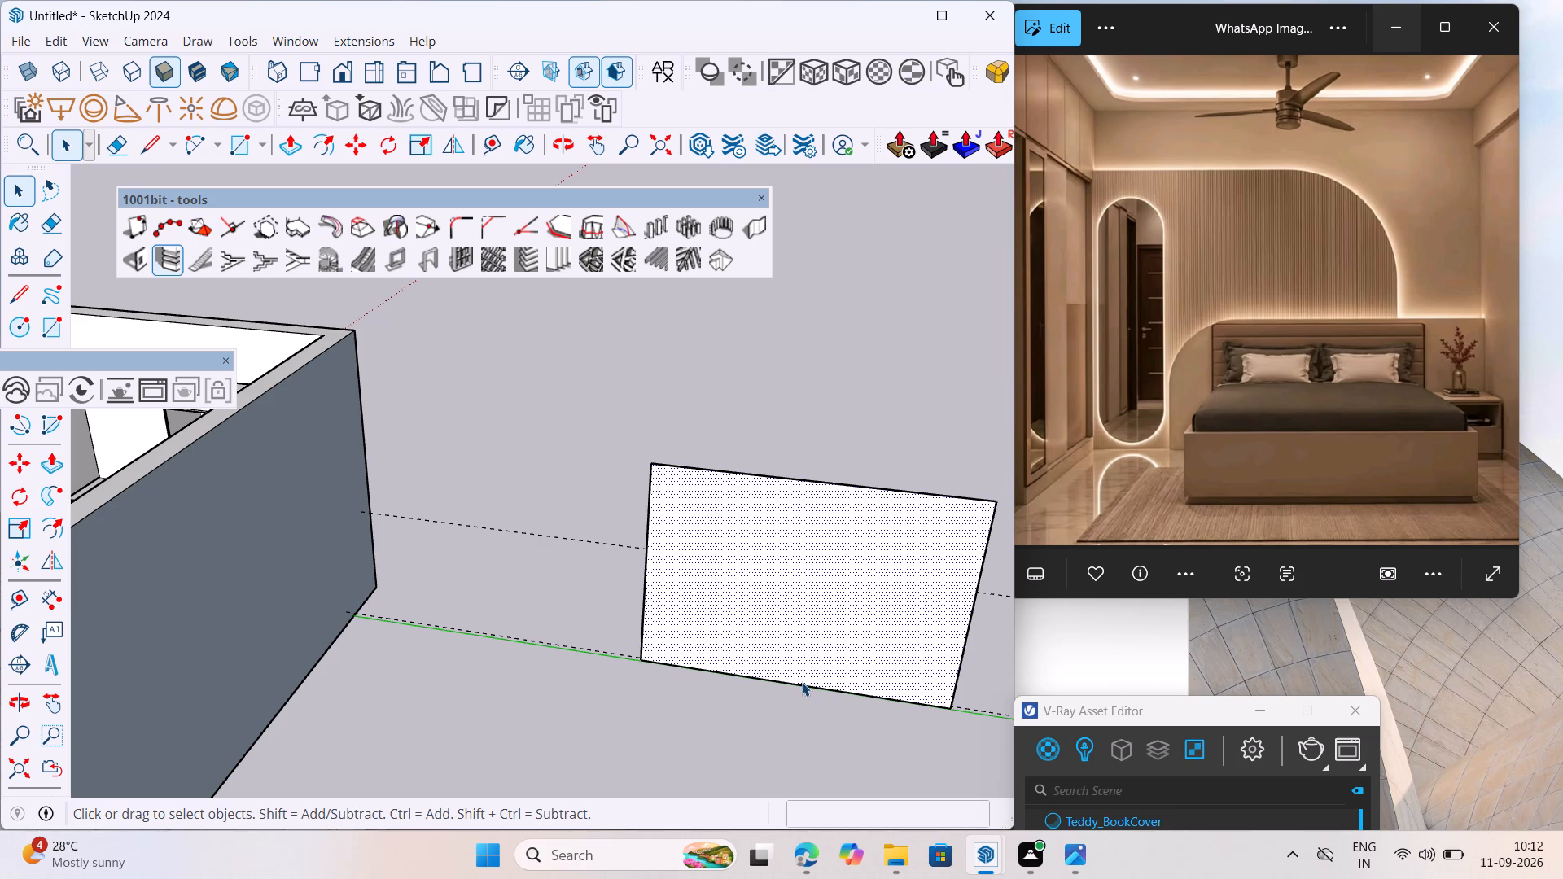
pyautogui.rightClick(803, 689)
pyautogui.click(783, 680)
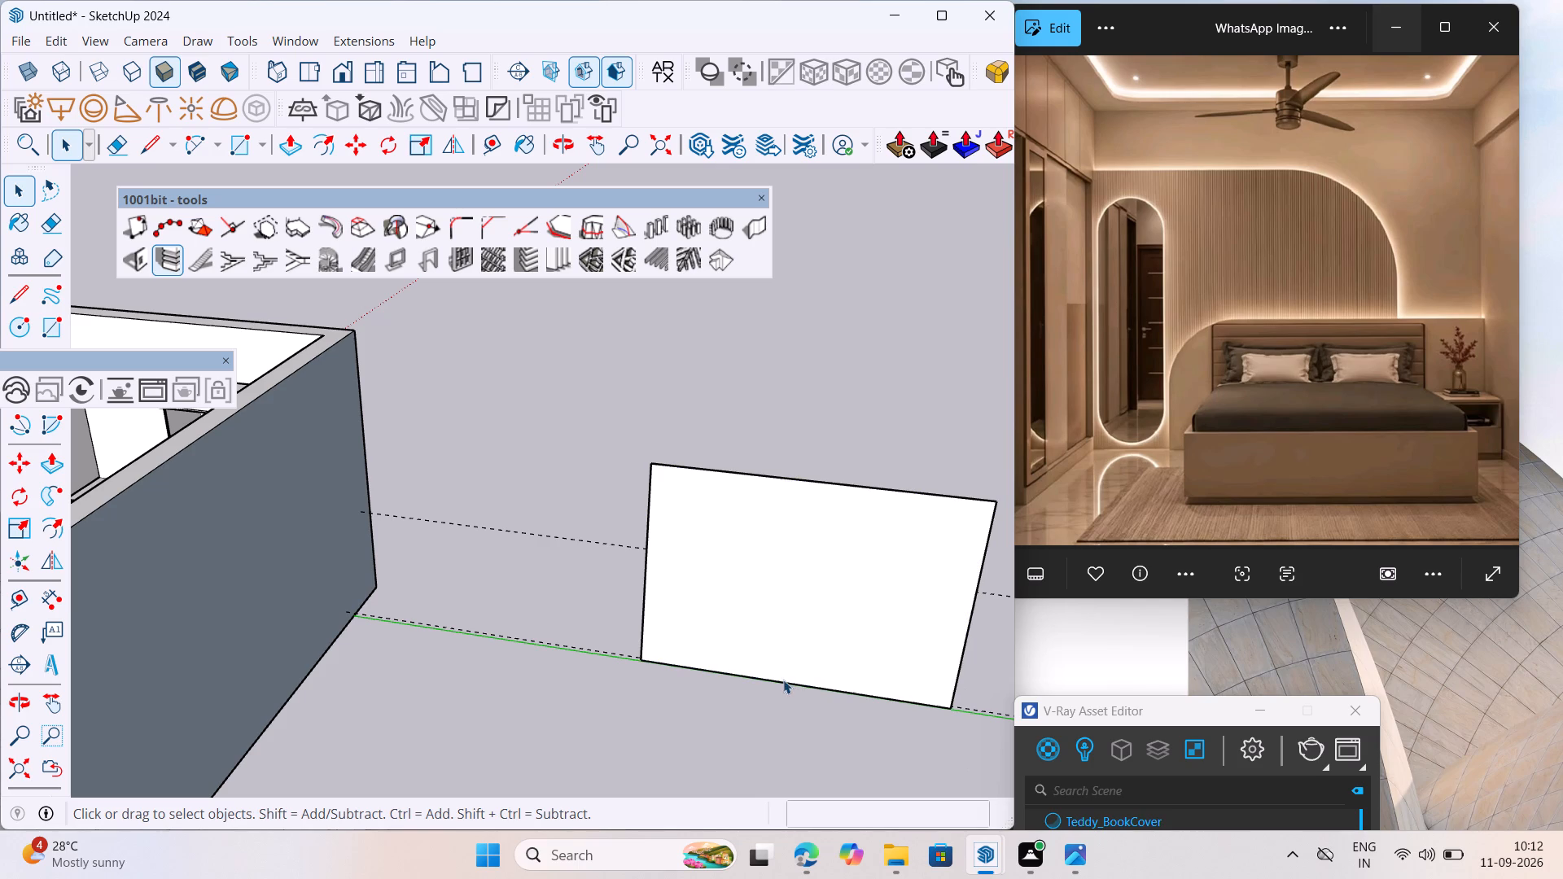
pyautogui.rightClick(778, 682)
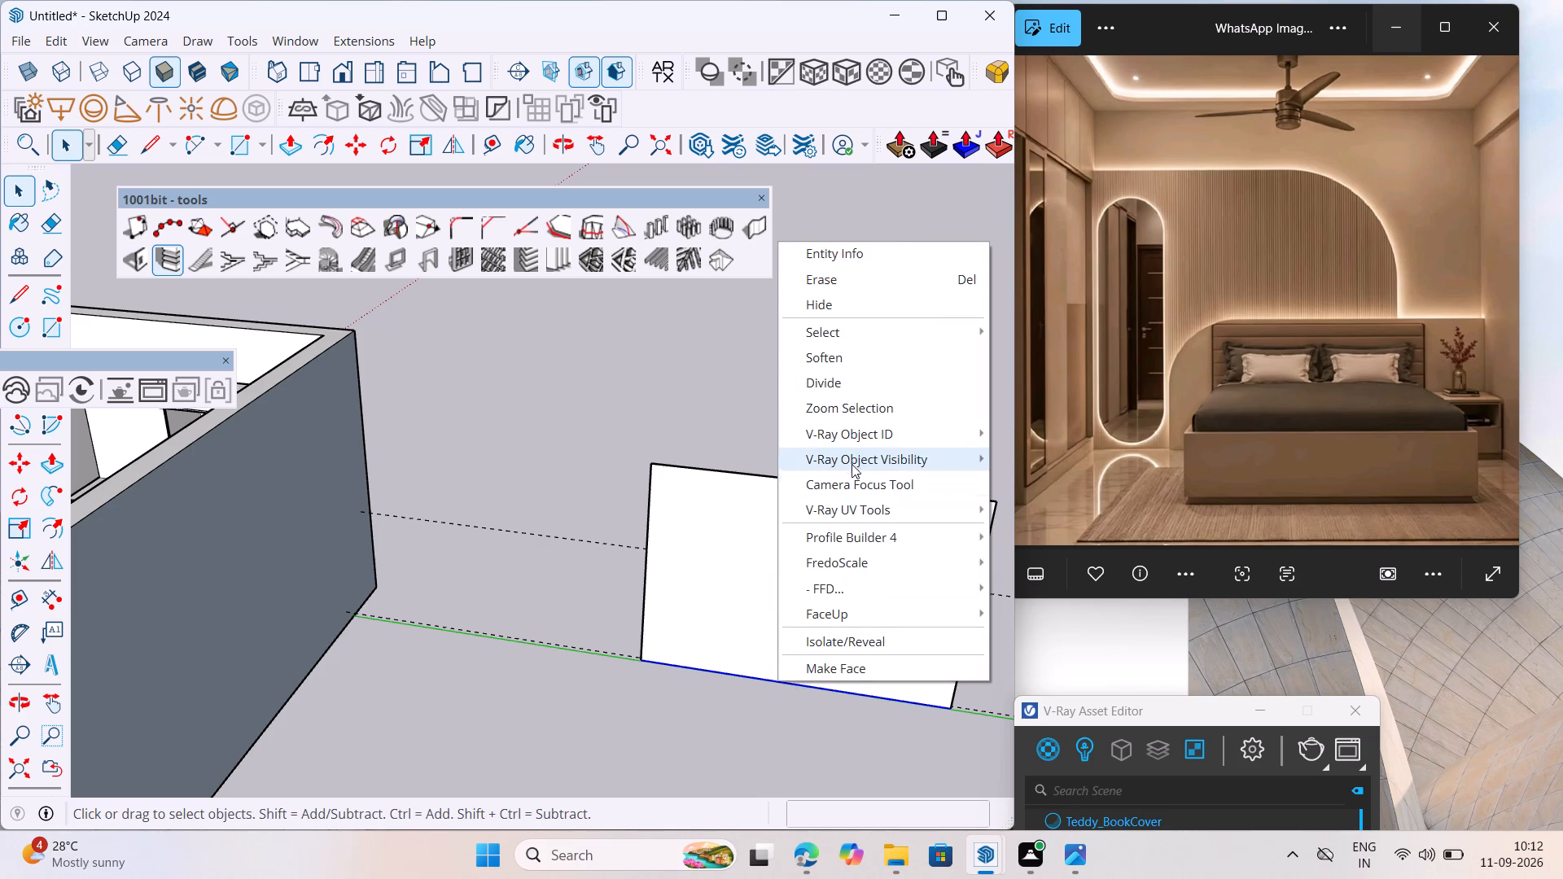
pyautogui.click(847, 379)
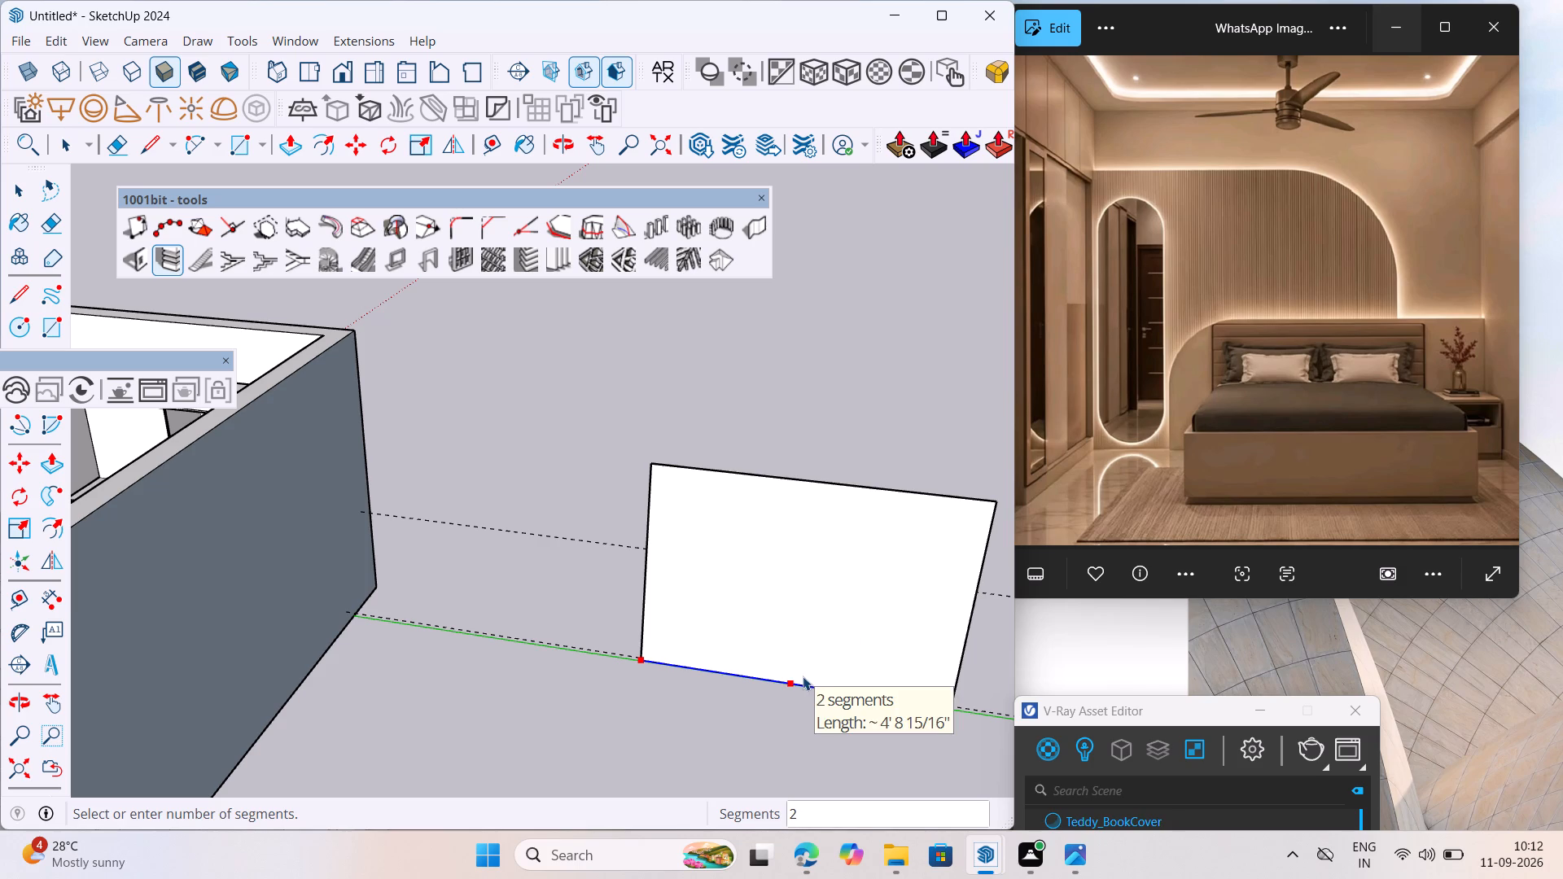
pyautogui.click(748, 675)
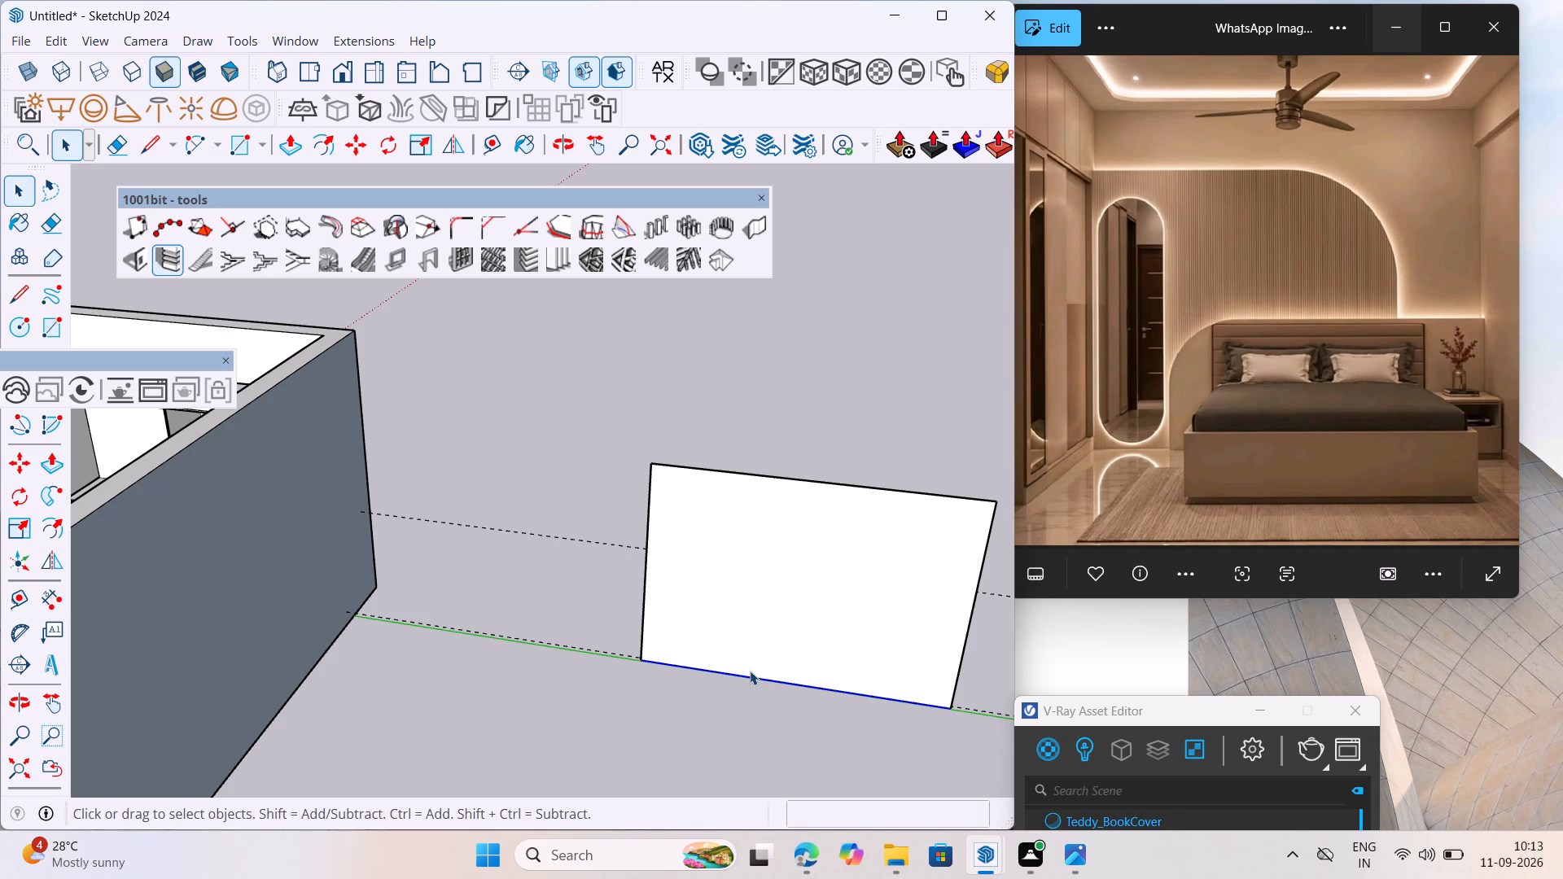
# Draw two lines about 7' long from the bottom edge's division points up to the top edge, splitting the panel into three doors.
pyautogui.press('l')
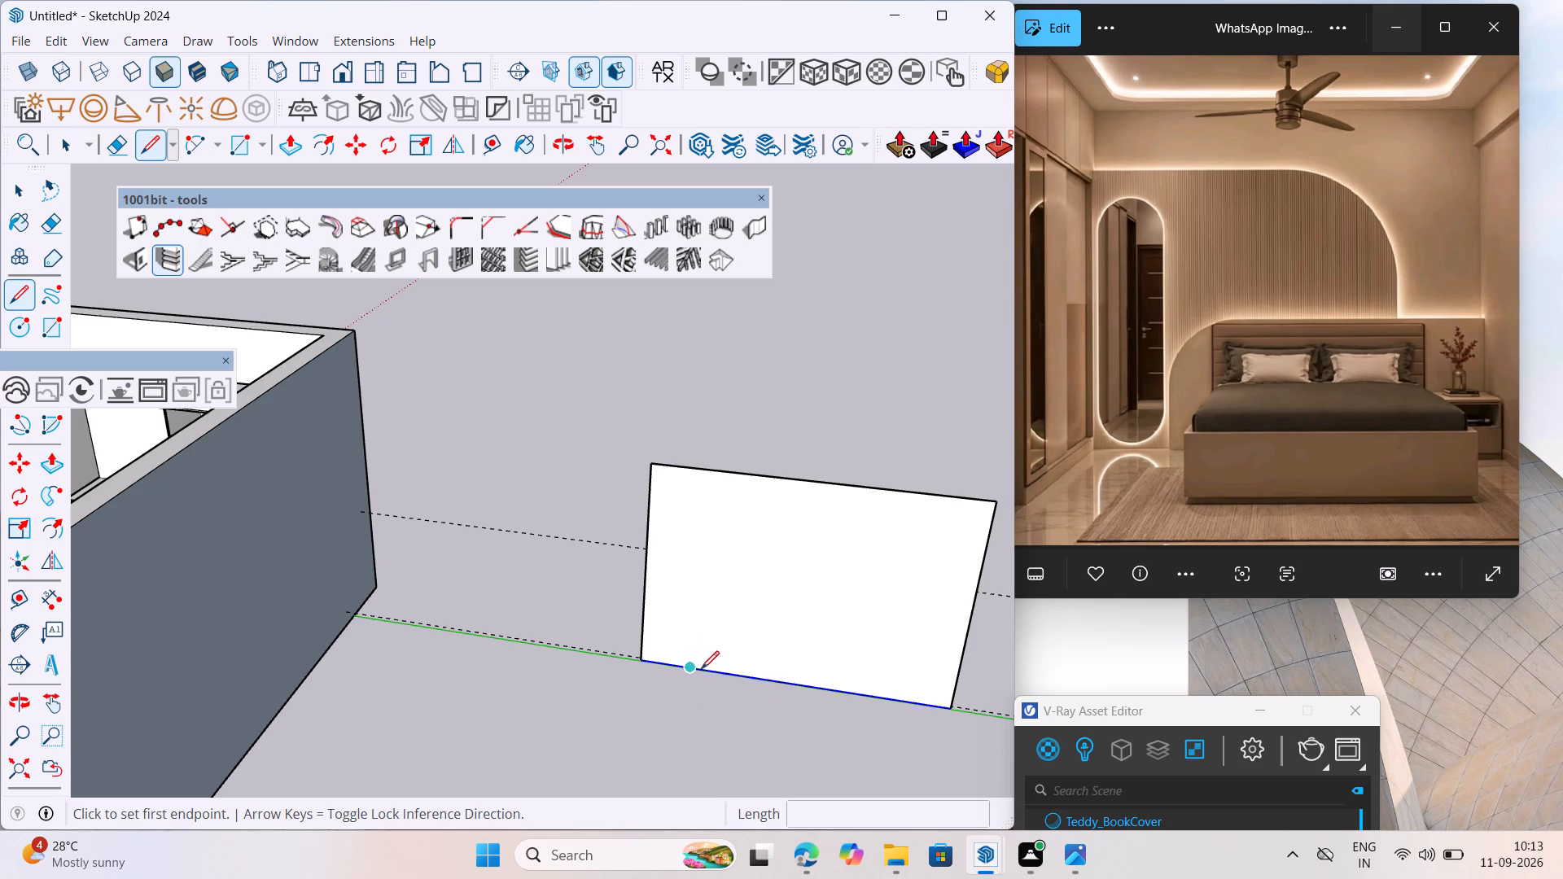
pyautogui.click(742, 672)
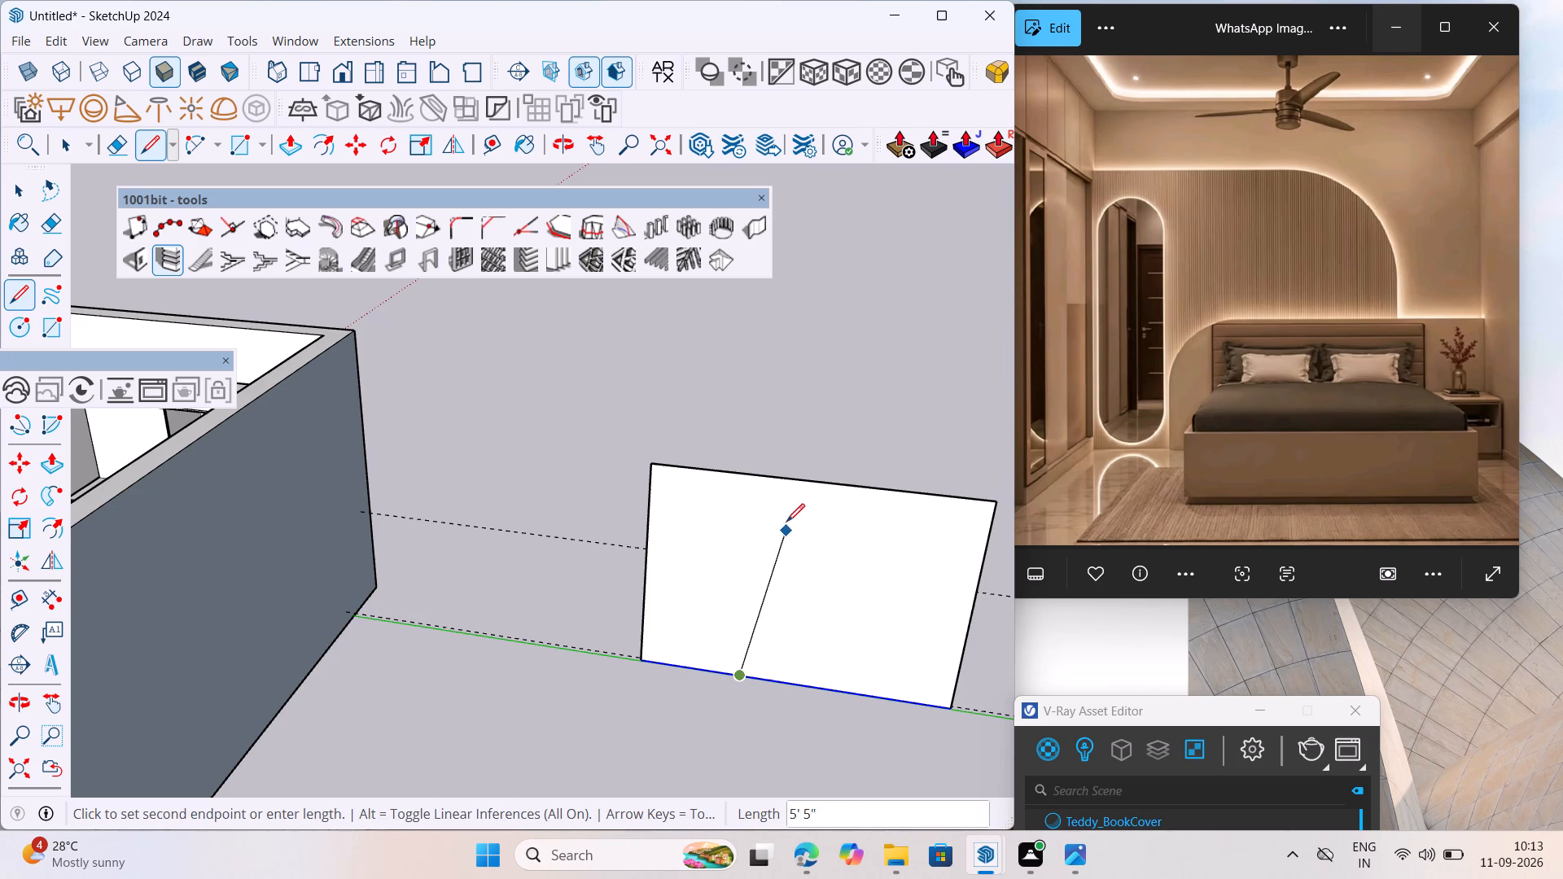
pyautogui.click(765, 474)
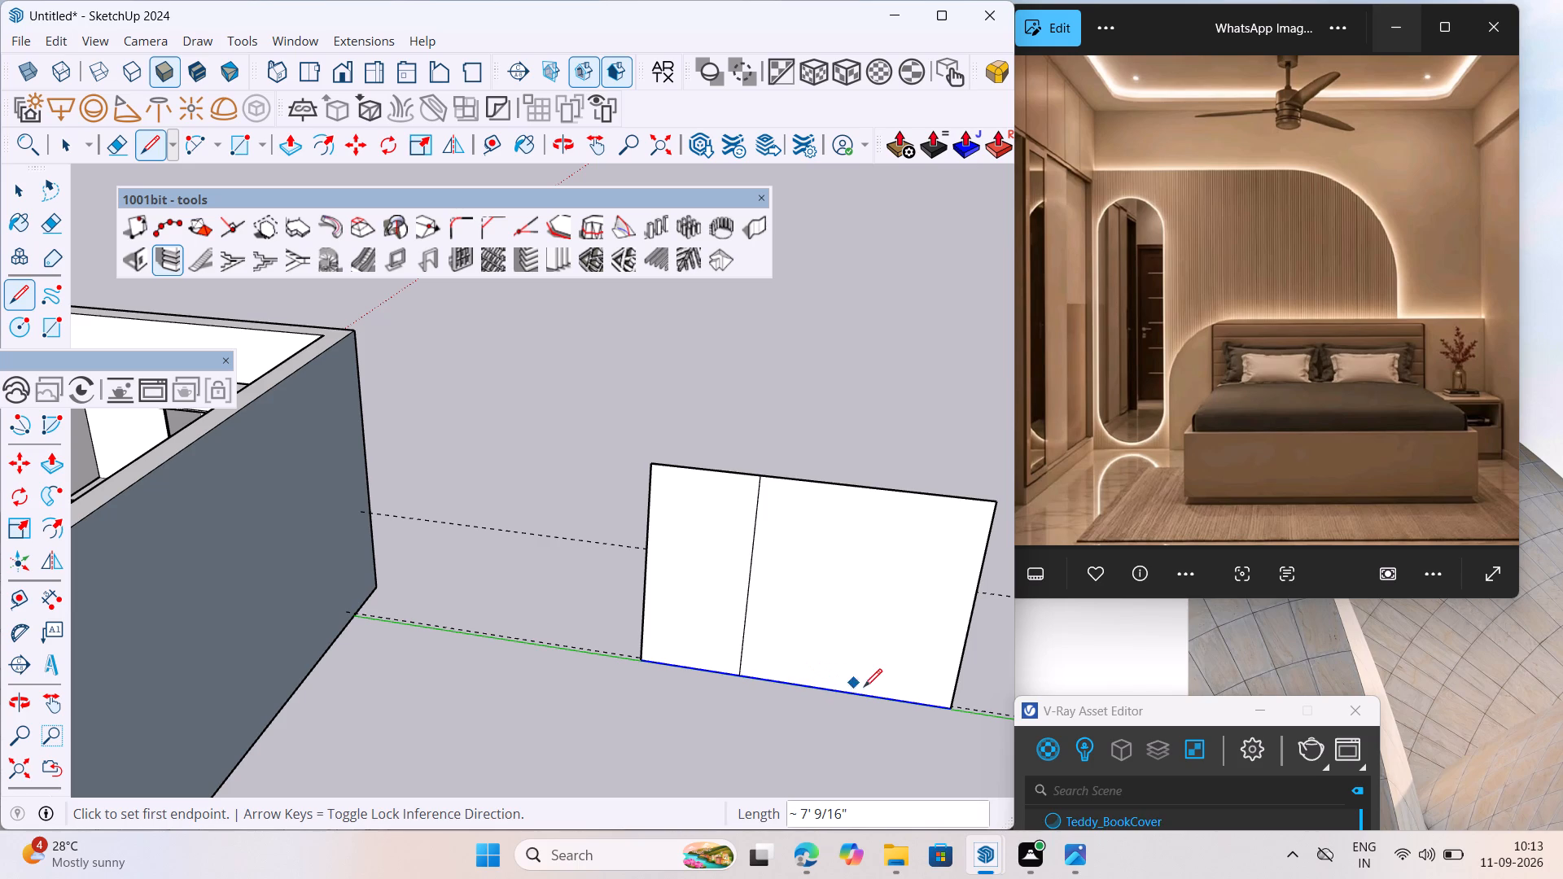
pyautogui.click(839, 697)
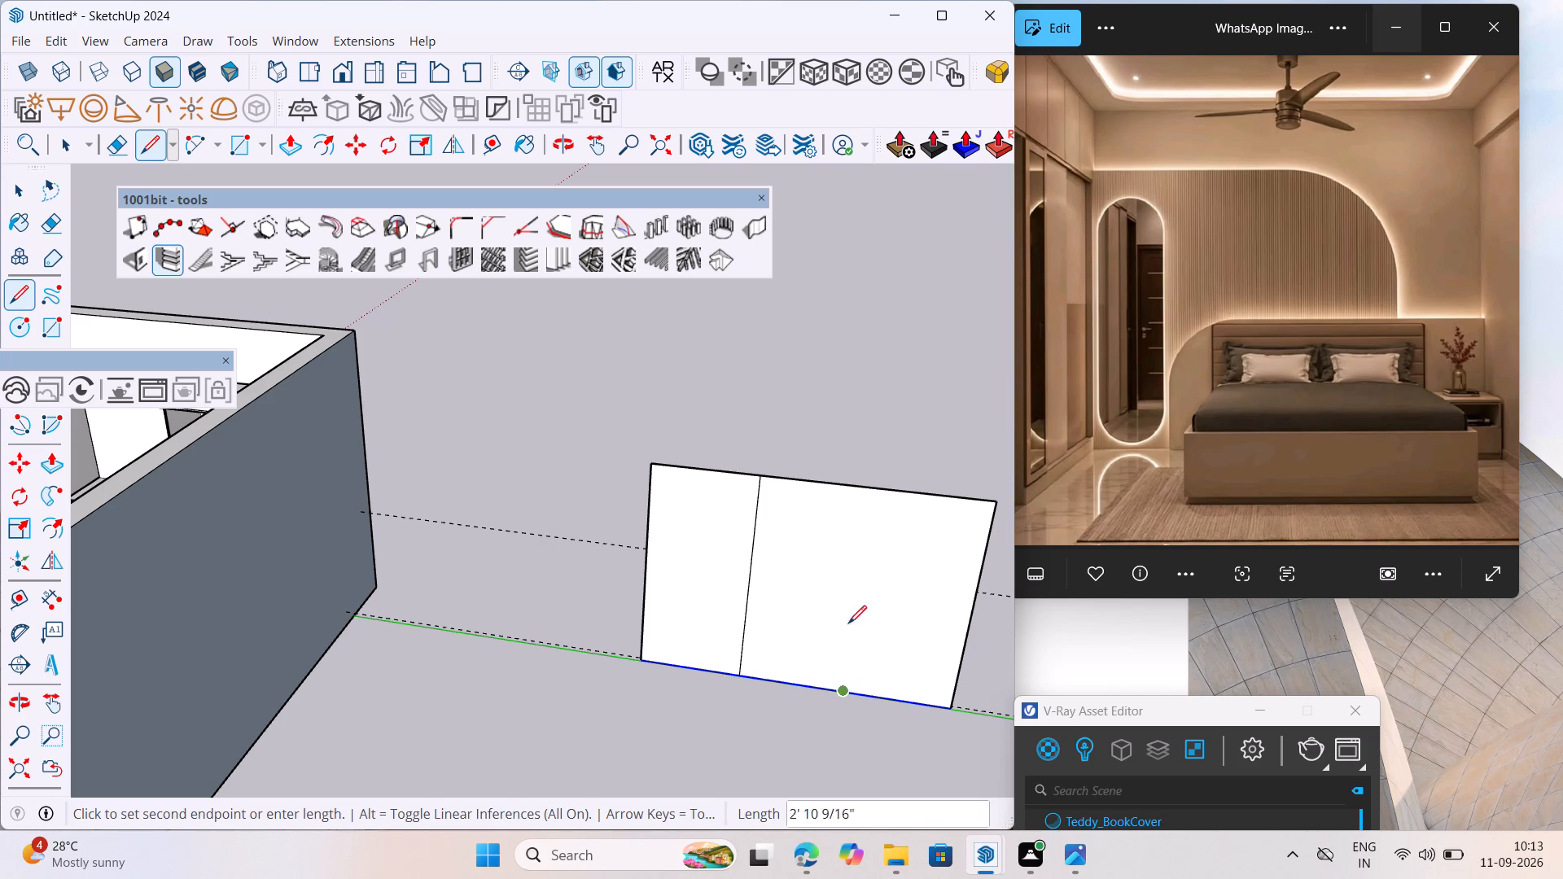
pyautogui.click(878, 490)
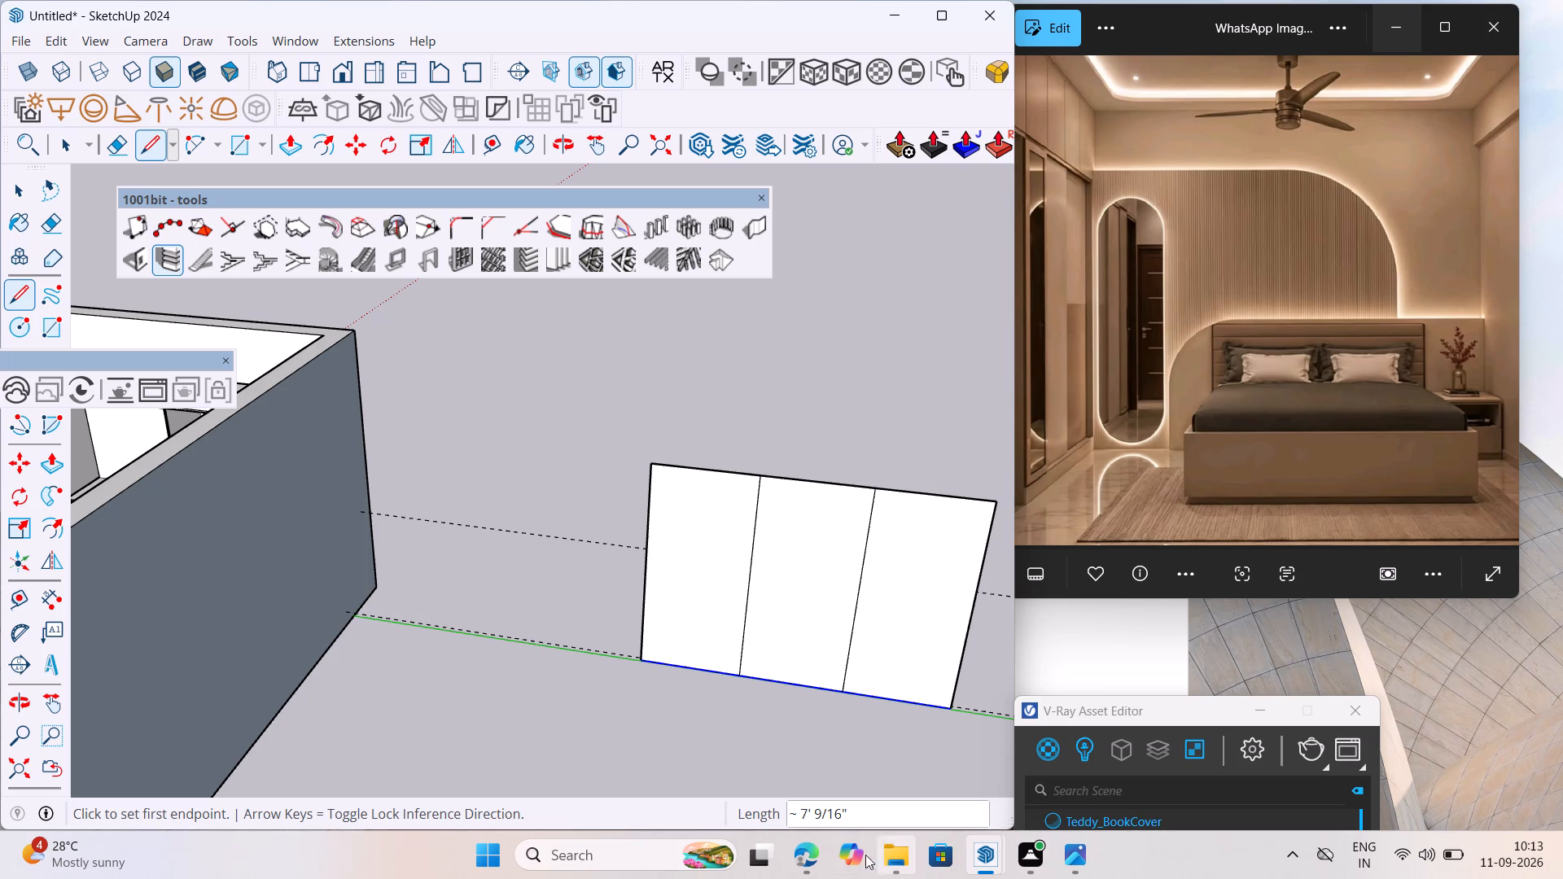
# Switch to Microsoft Edge and search the web in a new tab for sliding door thickness.
pyautogui.click(810, 852)
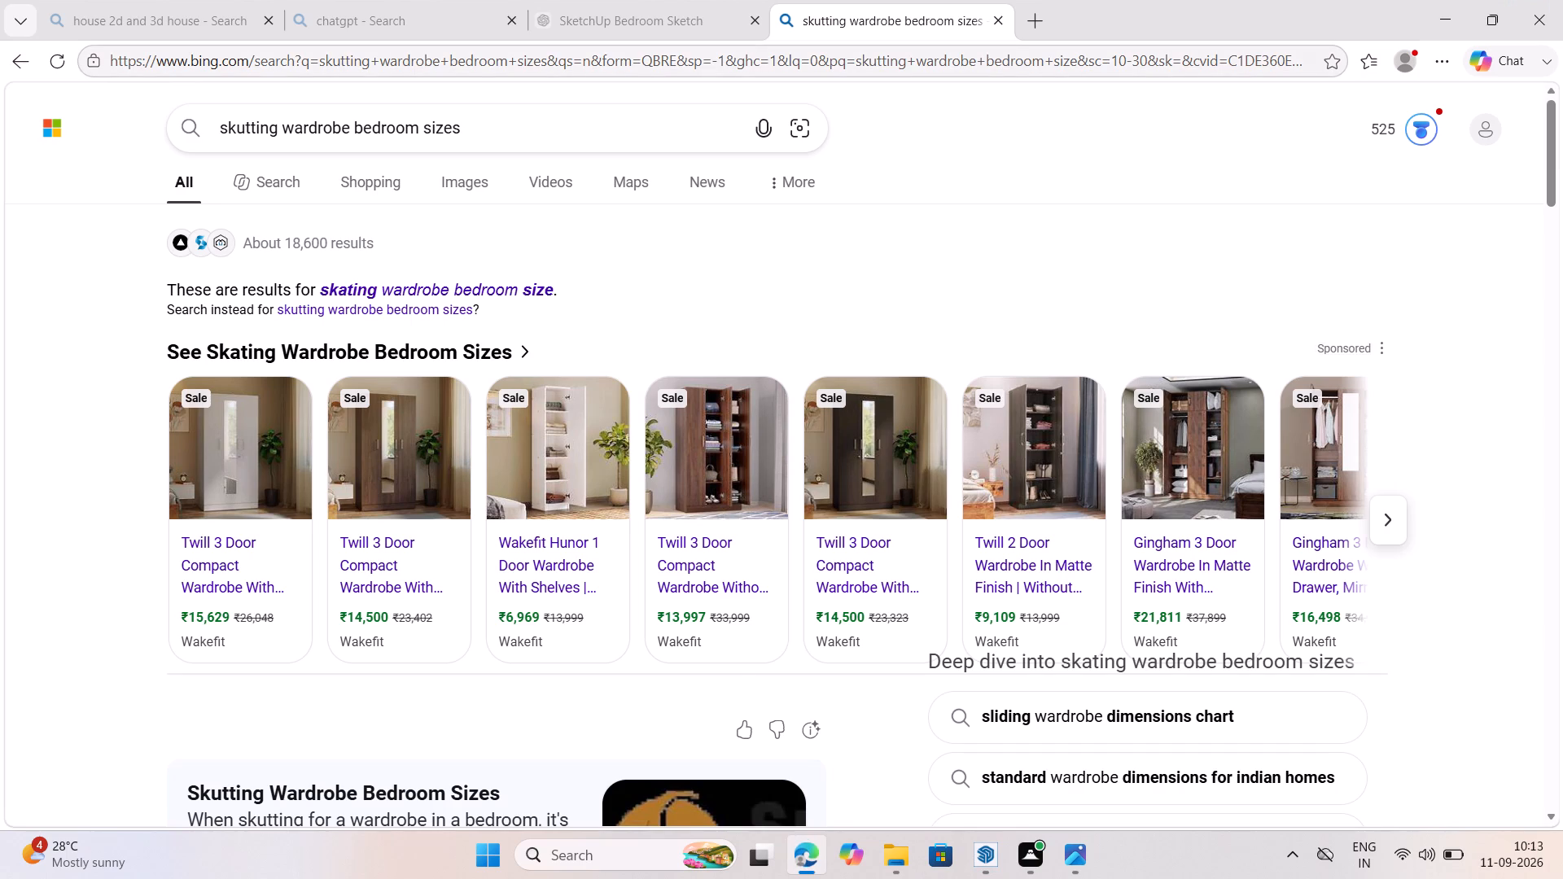
pyautogui.click(1028, 15)
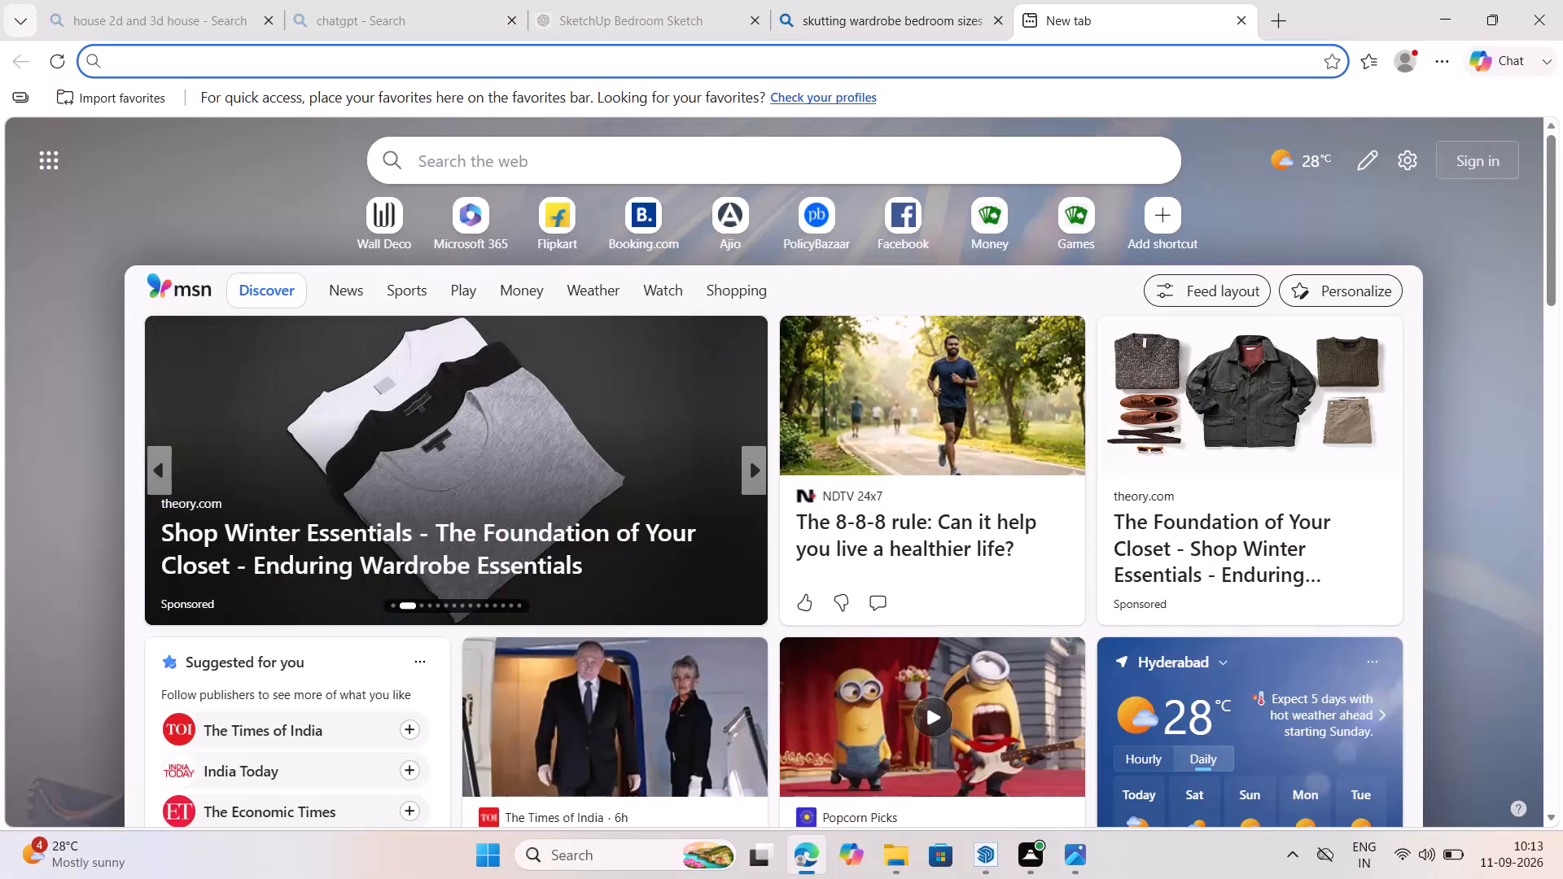
pyautogui.write('SLO')
pyautogui.press('BackSpace')
pyautogui.write('IDING DOOR THIC')
pyautogui.write('K NESS')
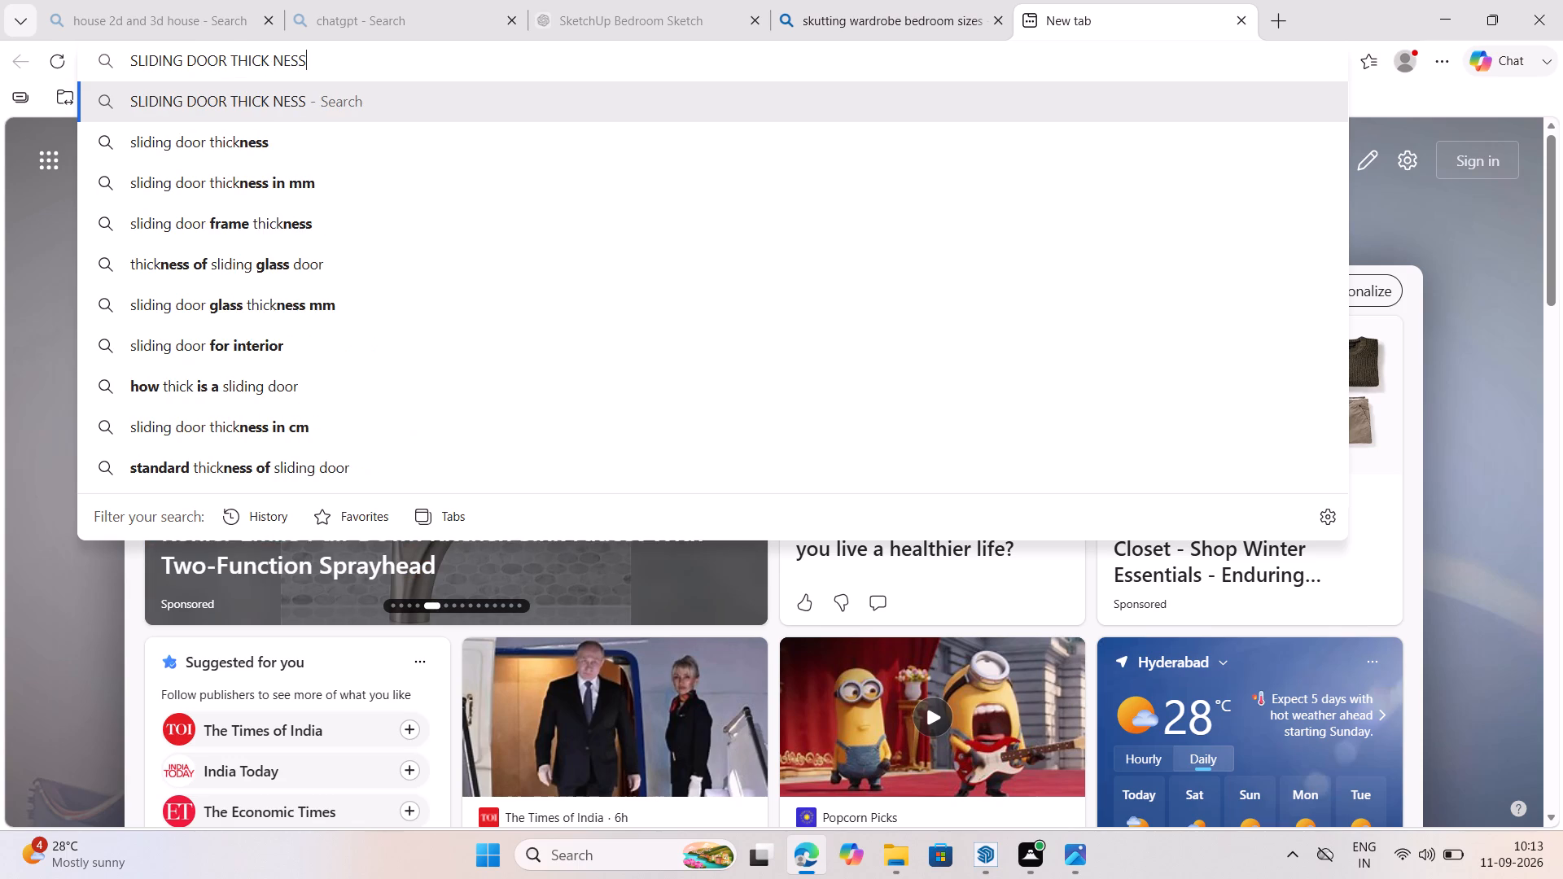
pyautogui.press('Return')
pyautogui.write('..')
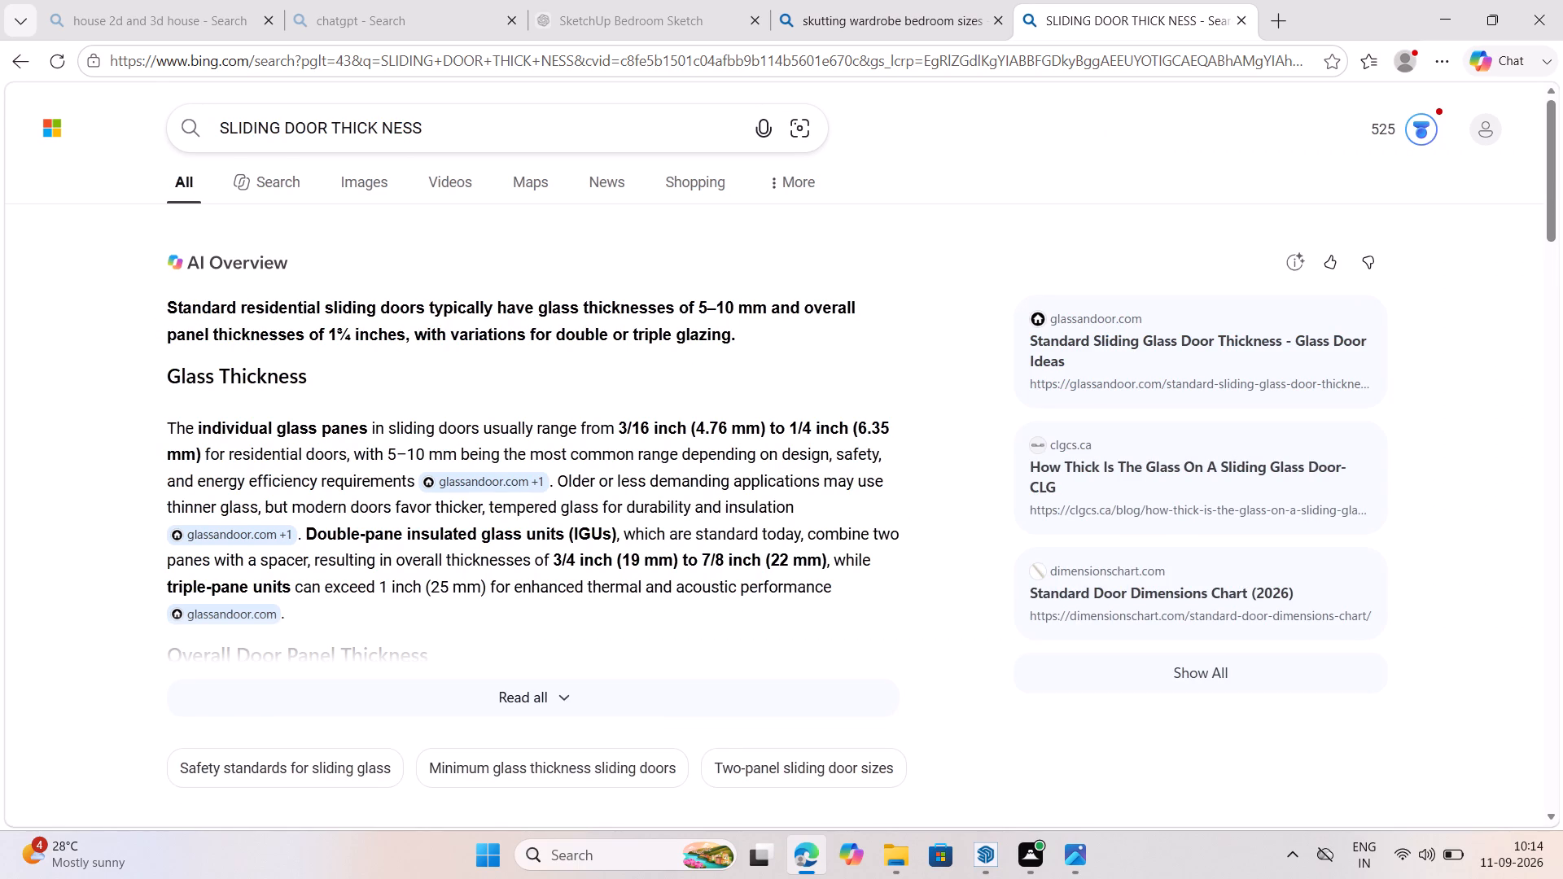
# Refine the web search to sliding door thickness for wardrobes, adding the word sizes to the query.
pyautogui.click(442, 130)
pyautogui.press('space')
pyautogui.write('WARDROB')
pyautogui.press('Return')
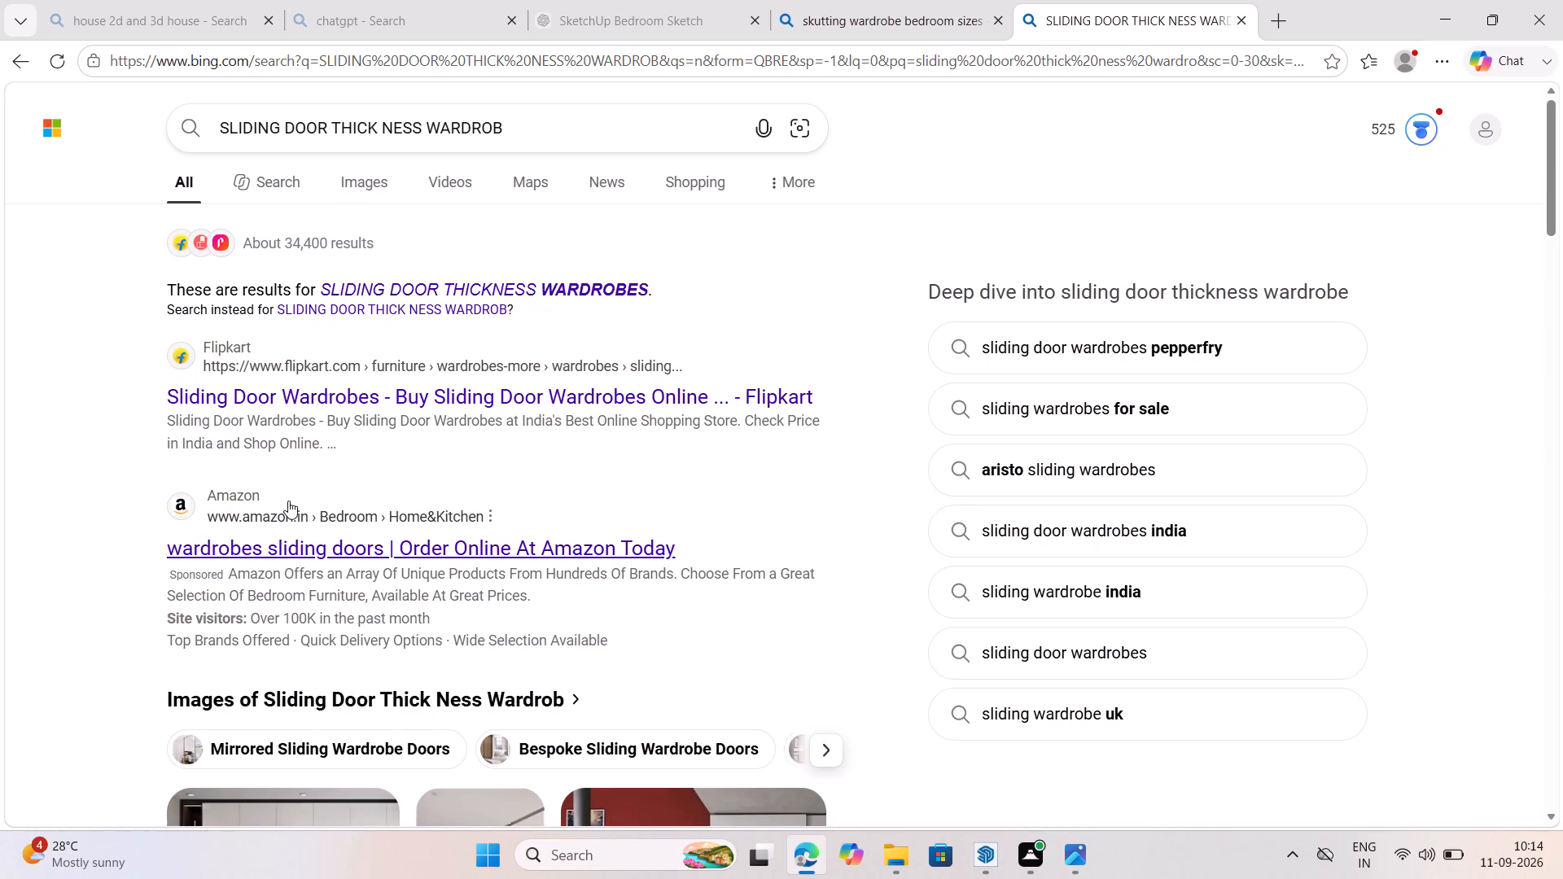
pyautogui.click(296, 180)
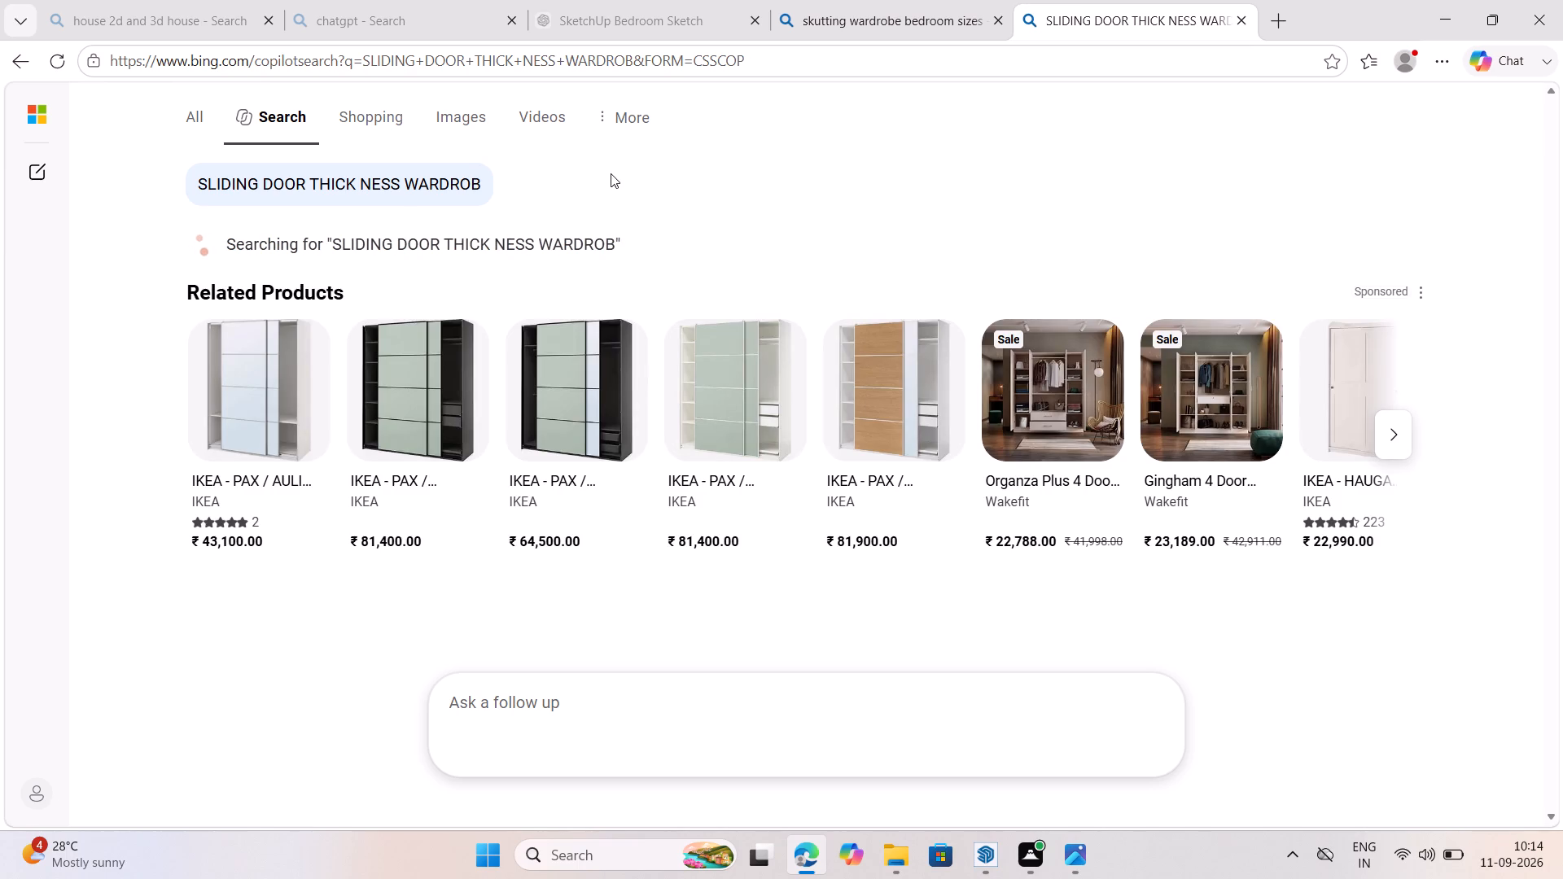
pyautogui.click(19, 67)
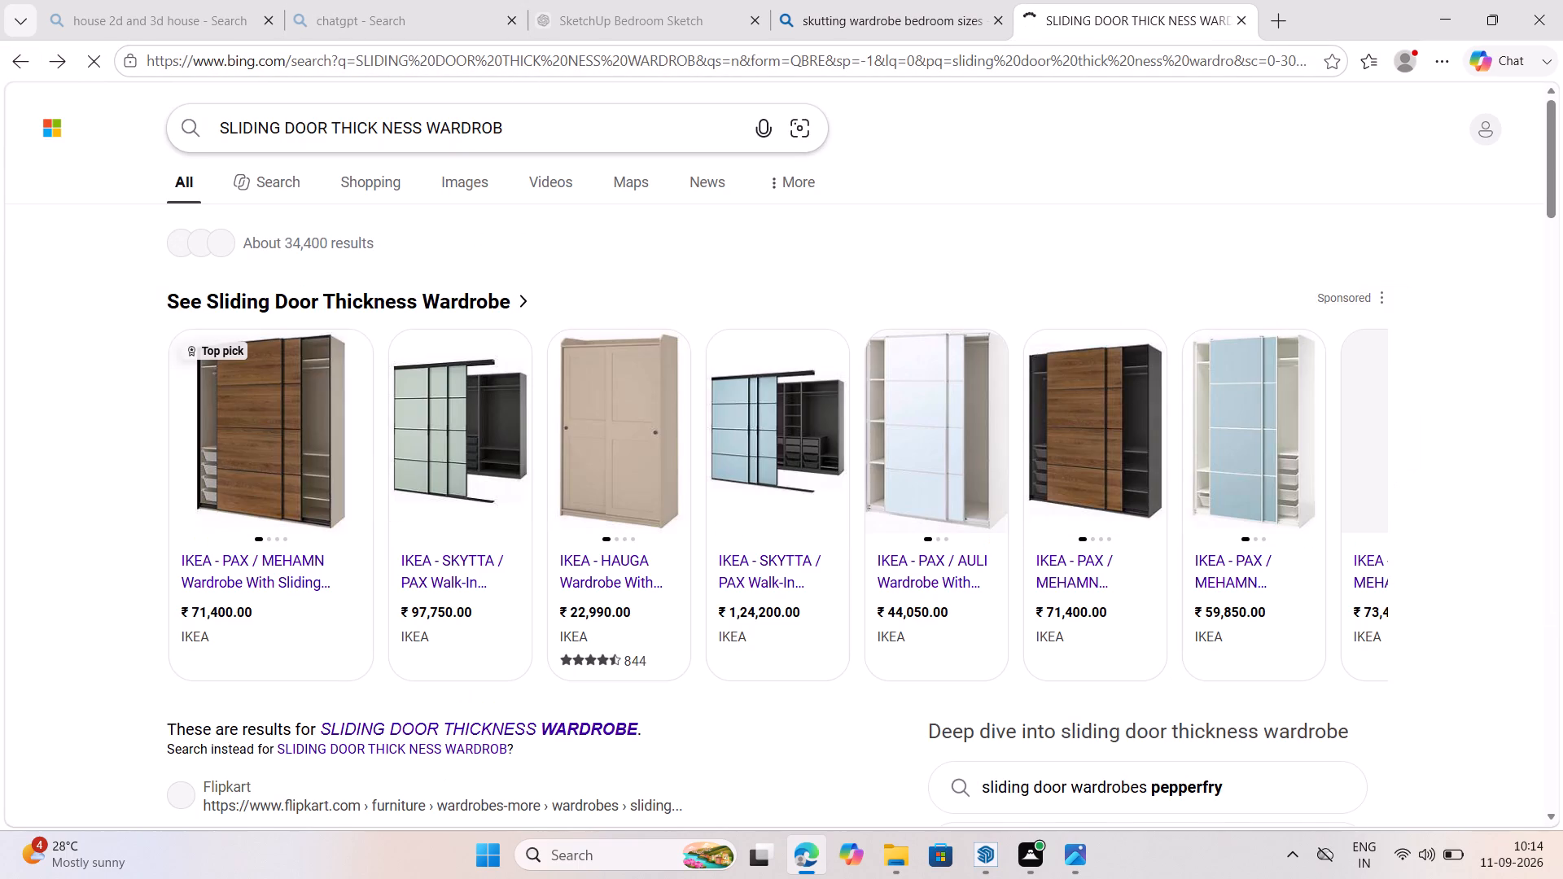
pyautogui.click(555, 125)
pyautogui.press('space')
pyautogui.write('SI')
pyautogui.write('ZRS')
pyautogui.press('BackSpace')
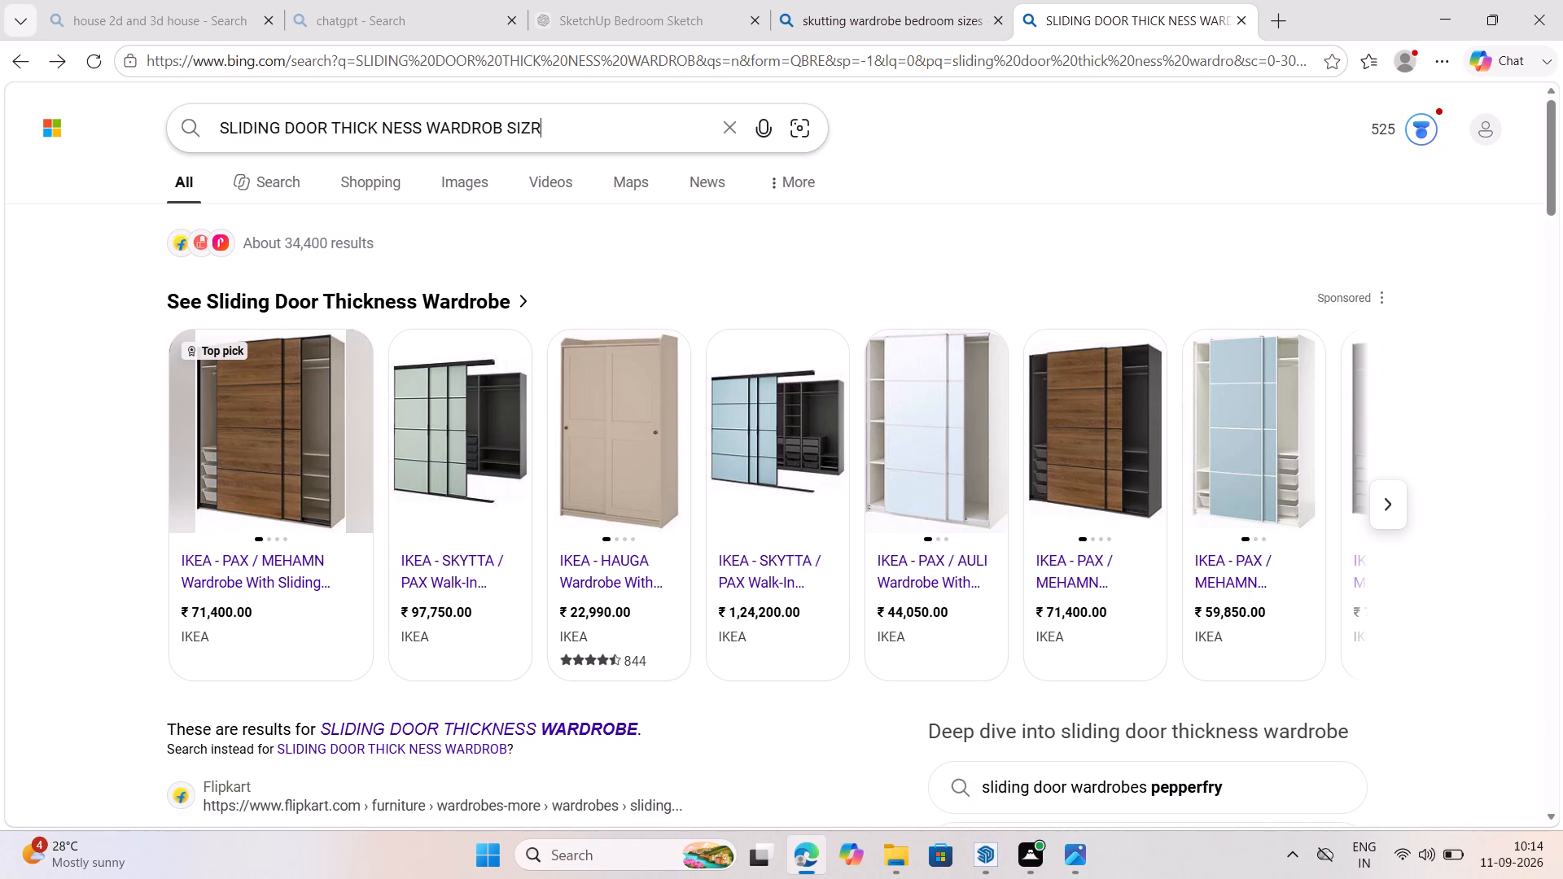
pyautogui.press('BackSpace')
pyautogui.write('ES')
pyautogui.press('Return')
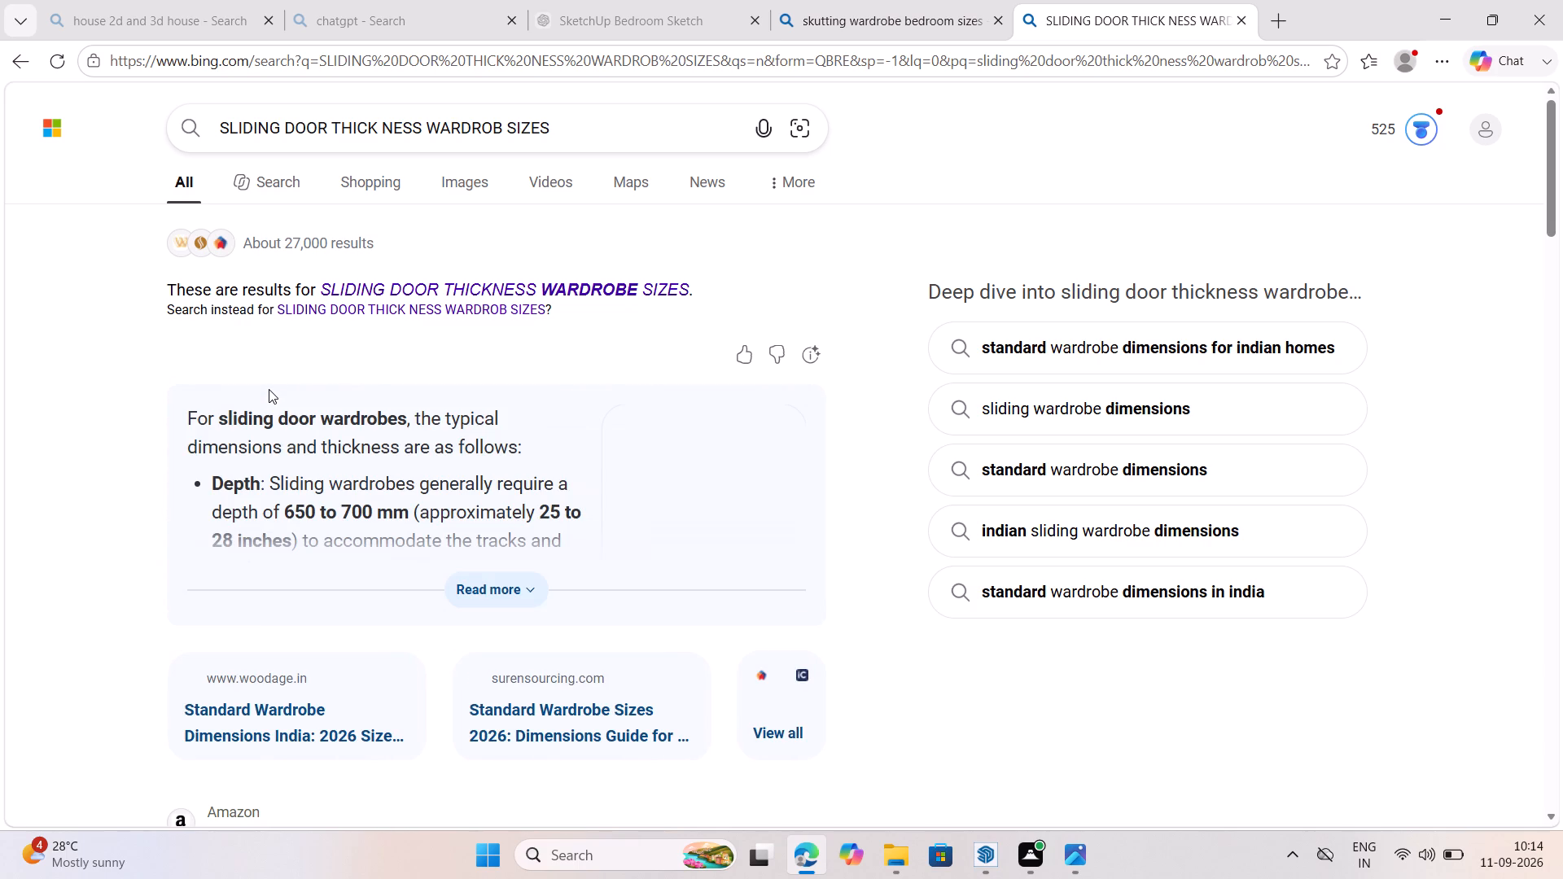
# Read the full answer on sliding wardrobe dimensions and examine its door section diagram, then return to SketchUp.
pyautogui.click(511, 604)
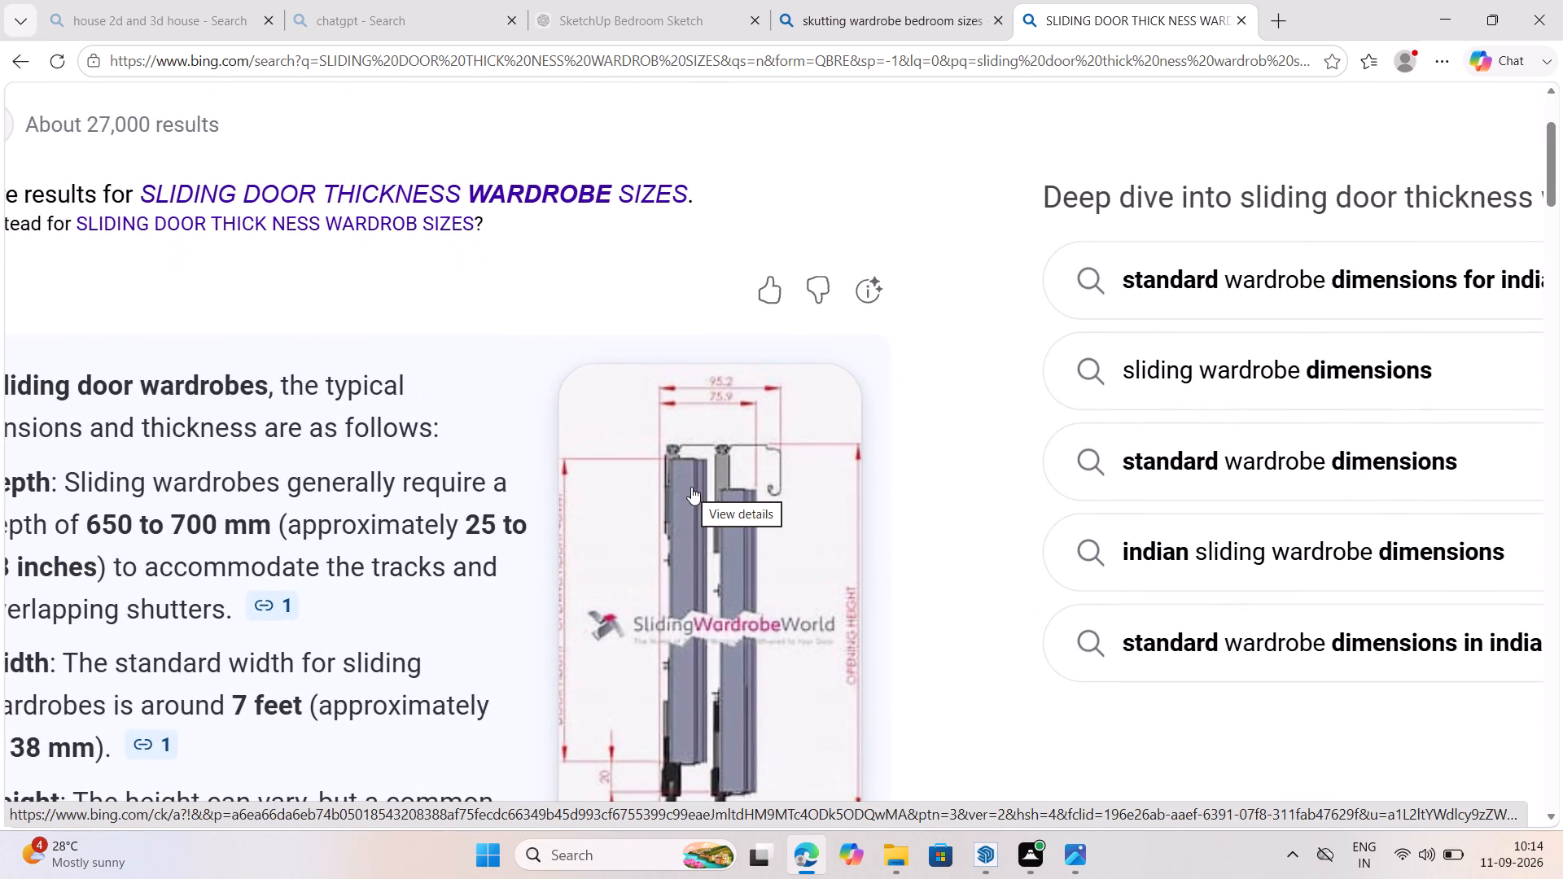
pyautogui.click(691, 487)
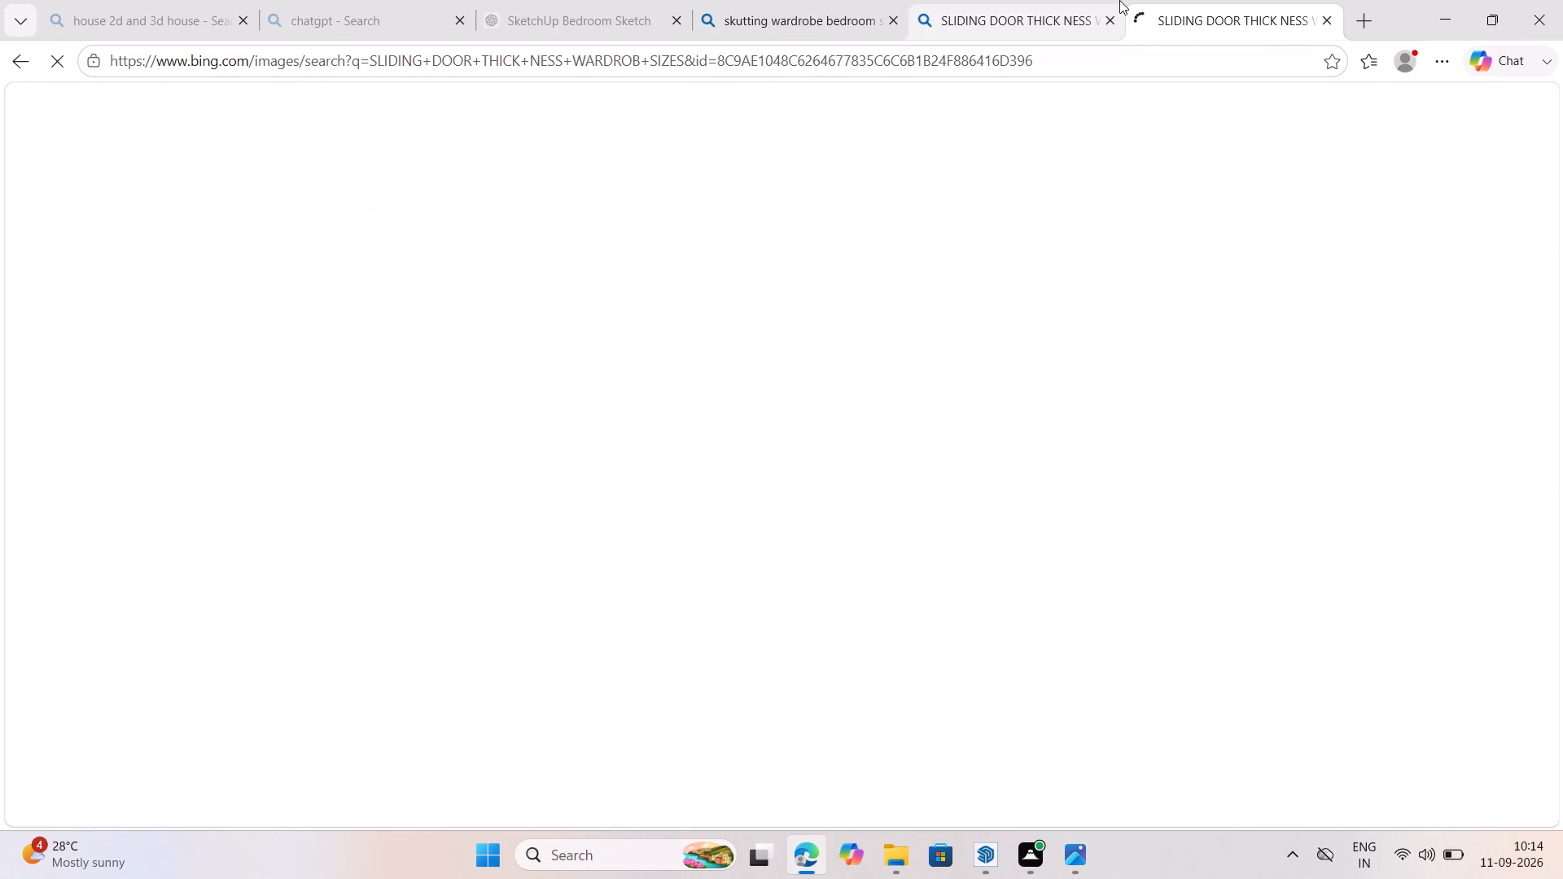
pyautogui.click(1055, 26)
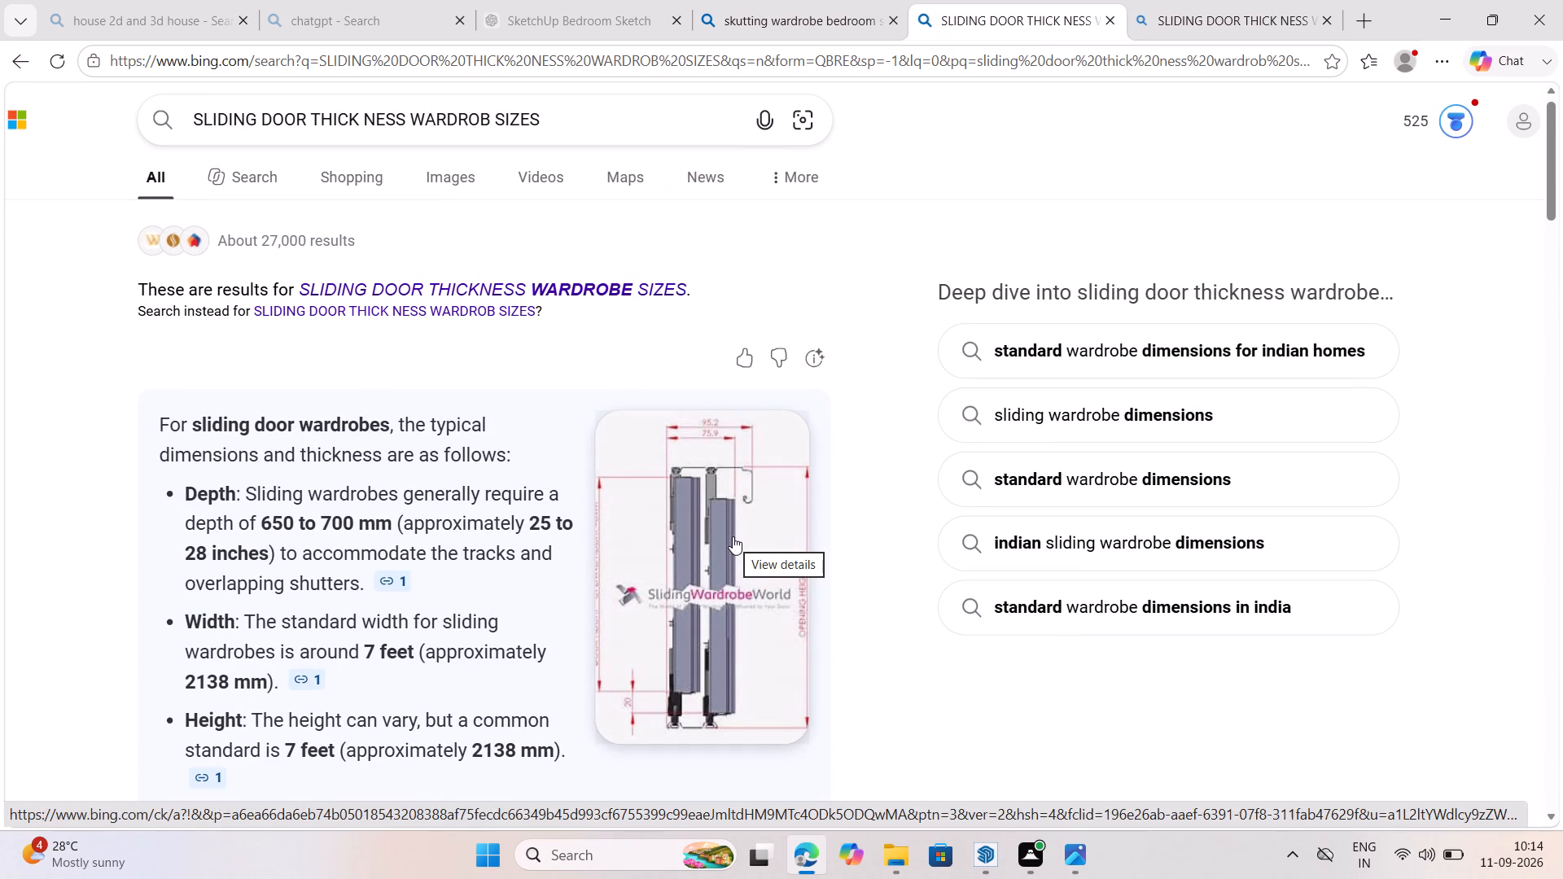
pyautogui.press('Down')
pyautogui.press('Down')
pyautogui.press('Down')
pyautogui.press('Down')
pyautogui.press('Down')
pyautogui.press('Down')
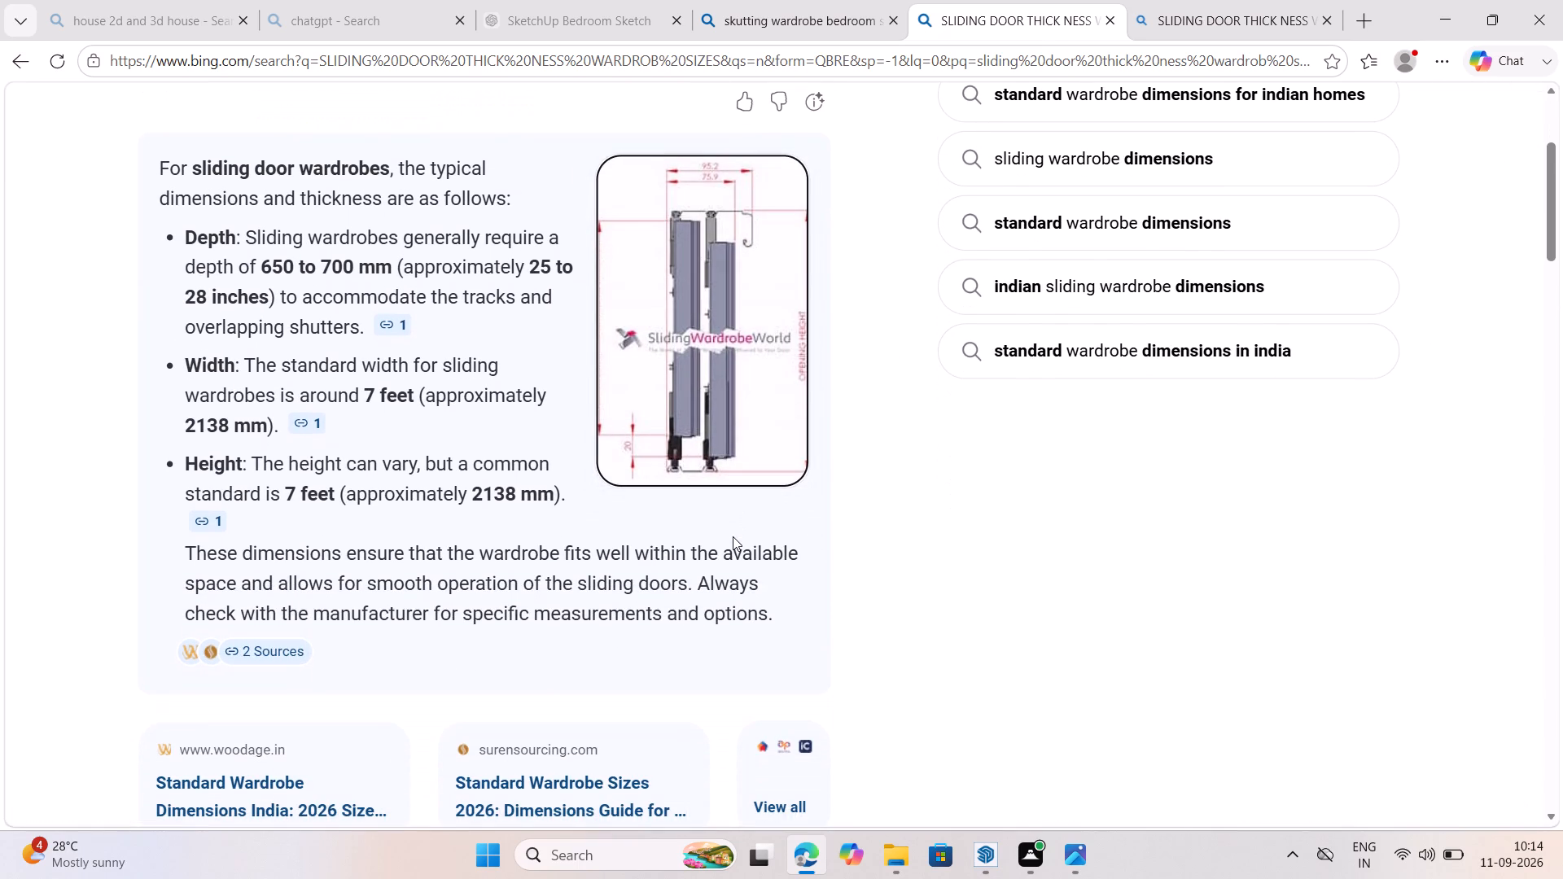
pyautogui.press('Down')
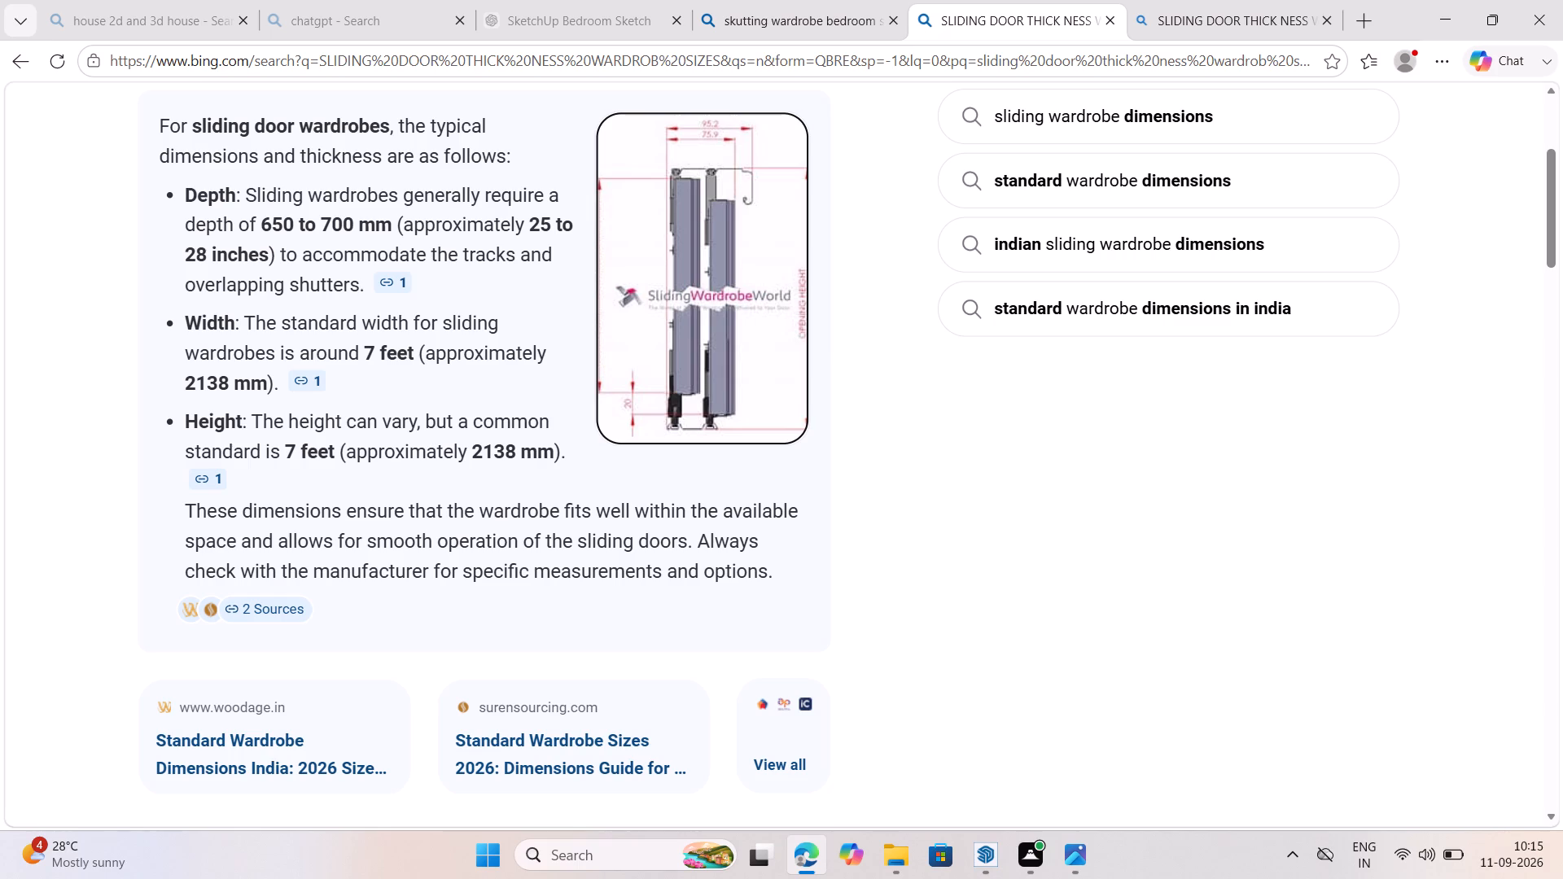
pyautogui.click(1448, 6)
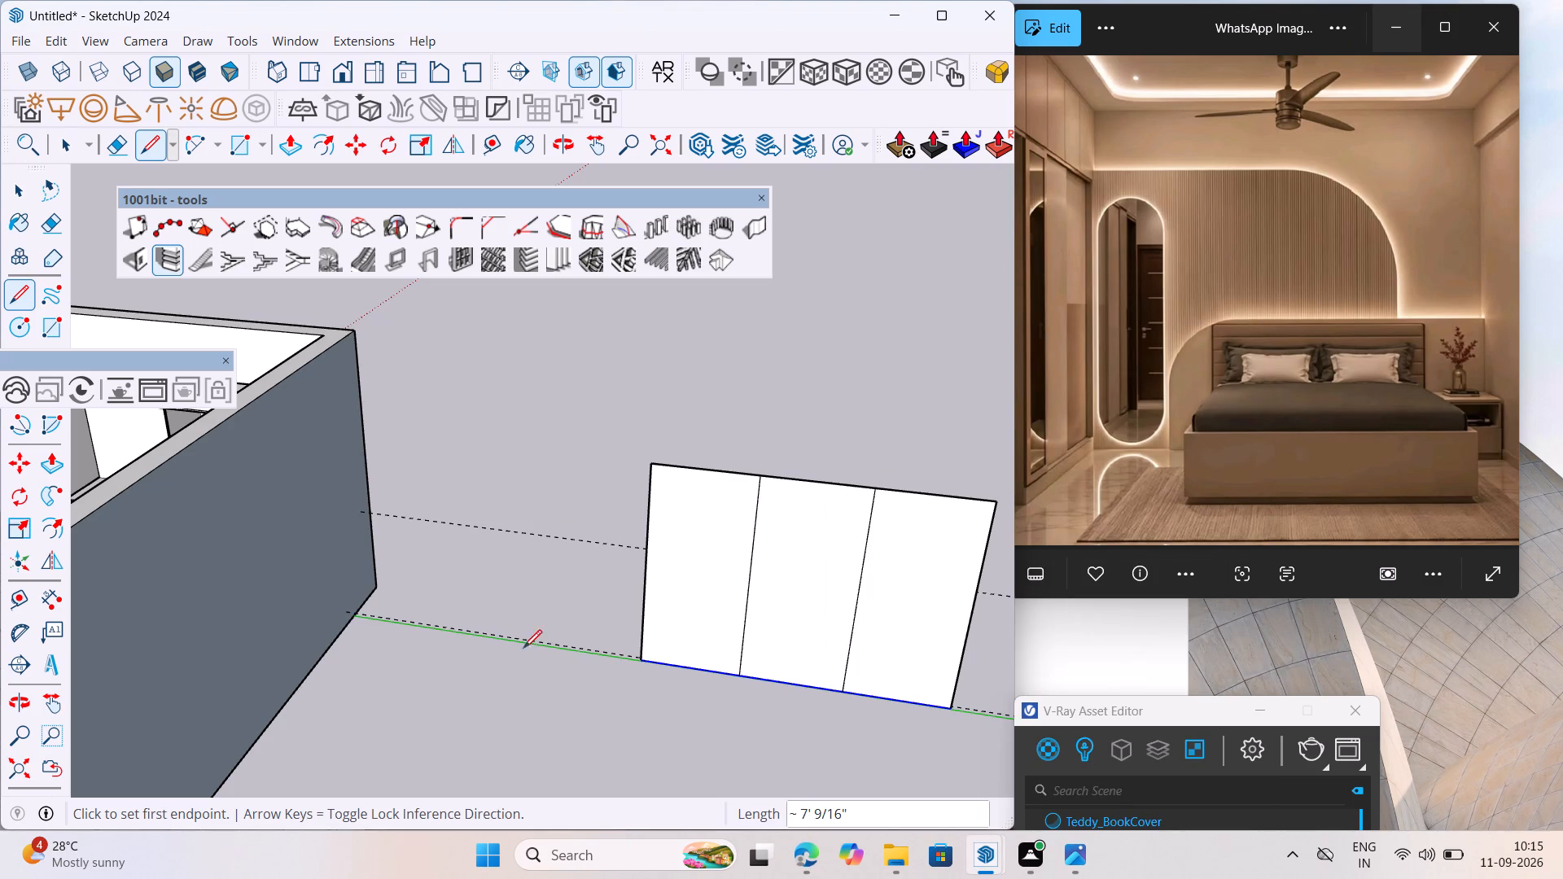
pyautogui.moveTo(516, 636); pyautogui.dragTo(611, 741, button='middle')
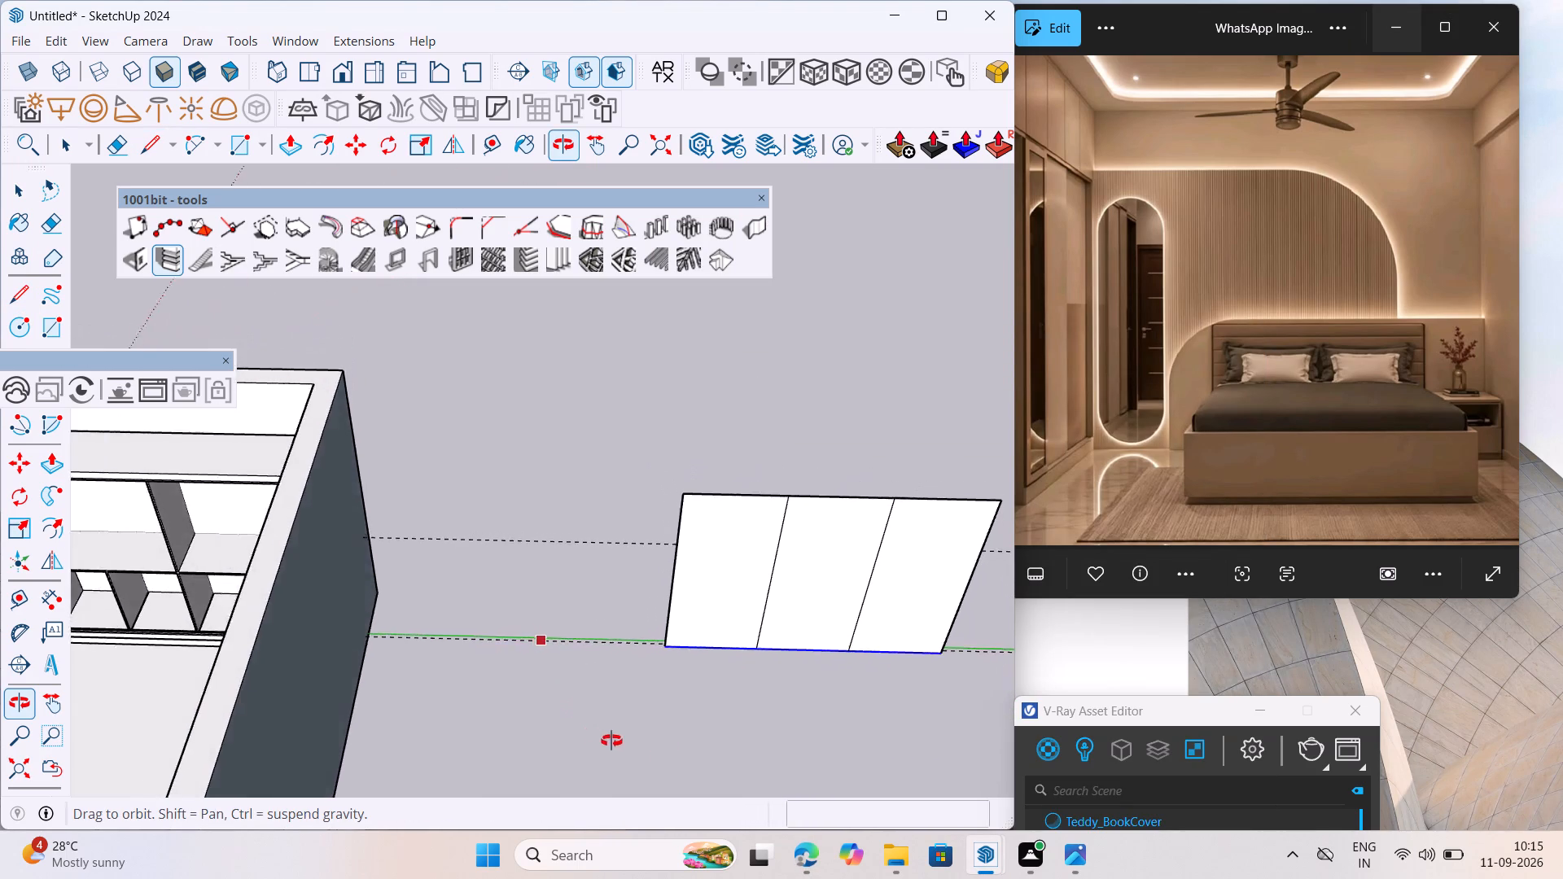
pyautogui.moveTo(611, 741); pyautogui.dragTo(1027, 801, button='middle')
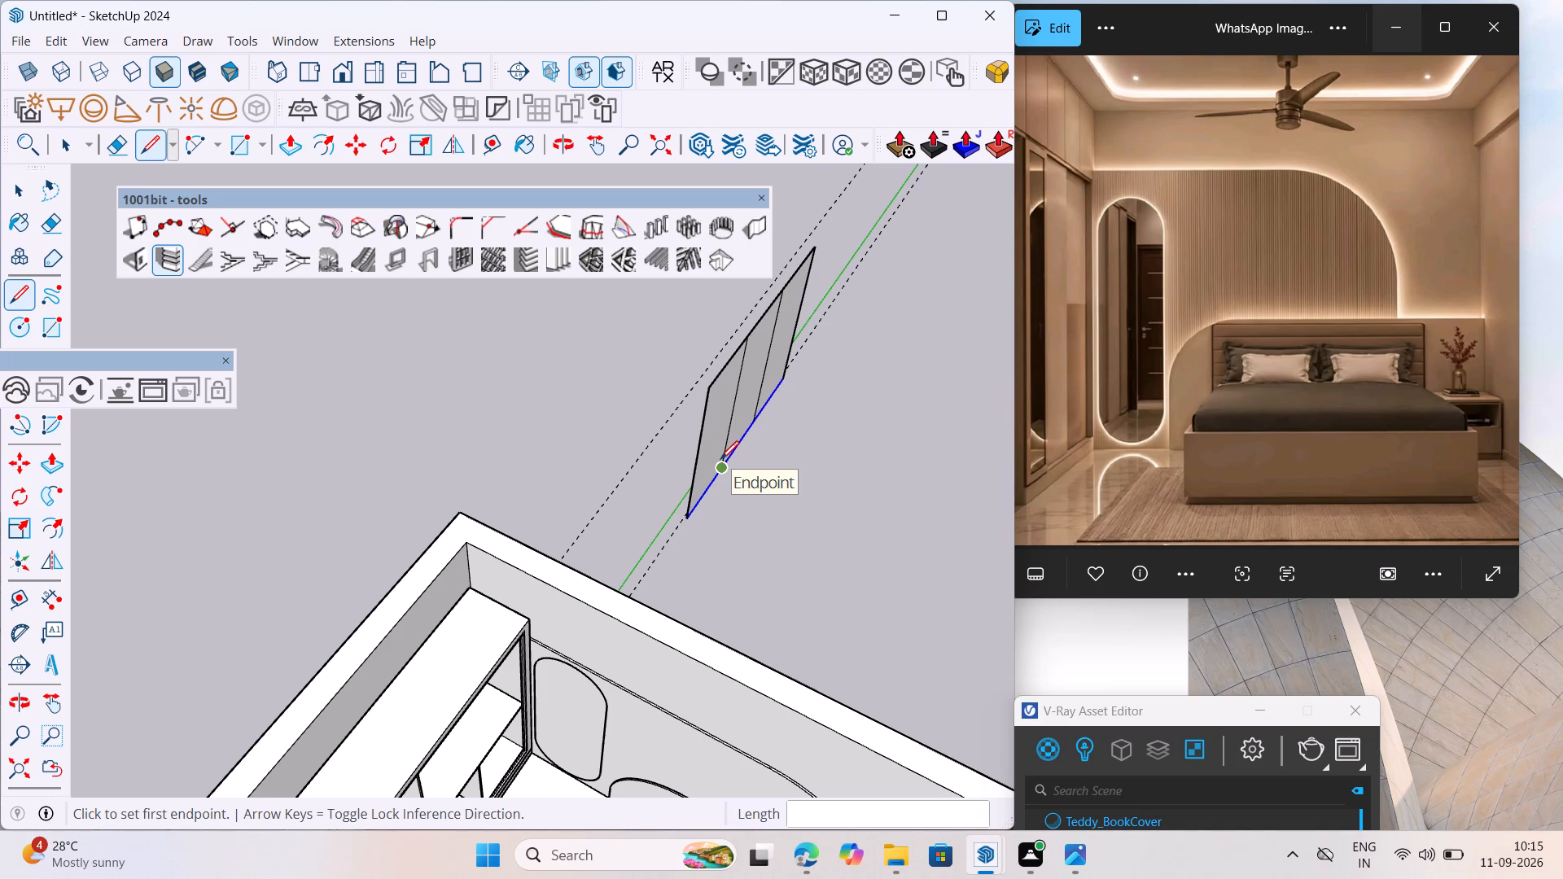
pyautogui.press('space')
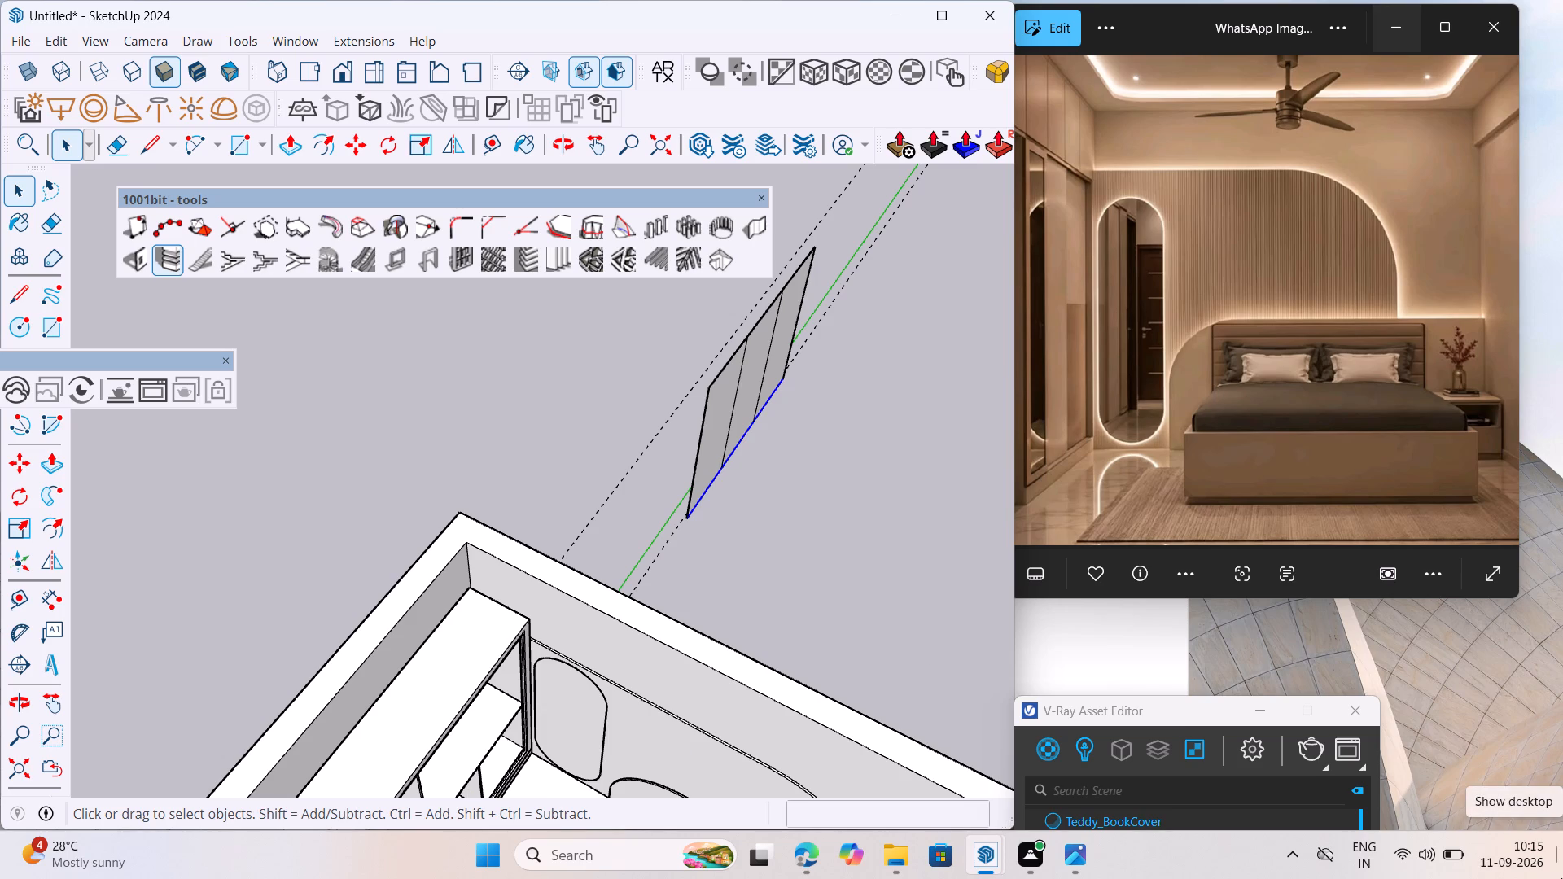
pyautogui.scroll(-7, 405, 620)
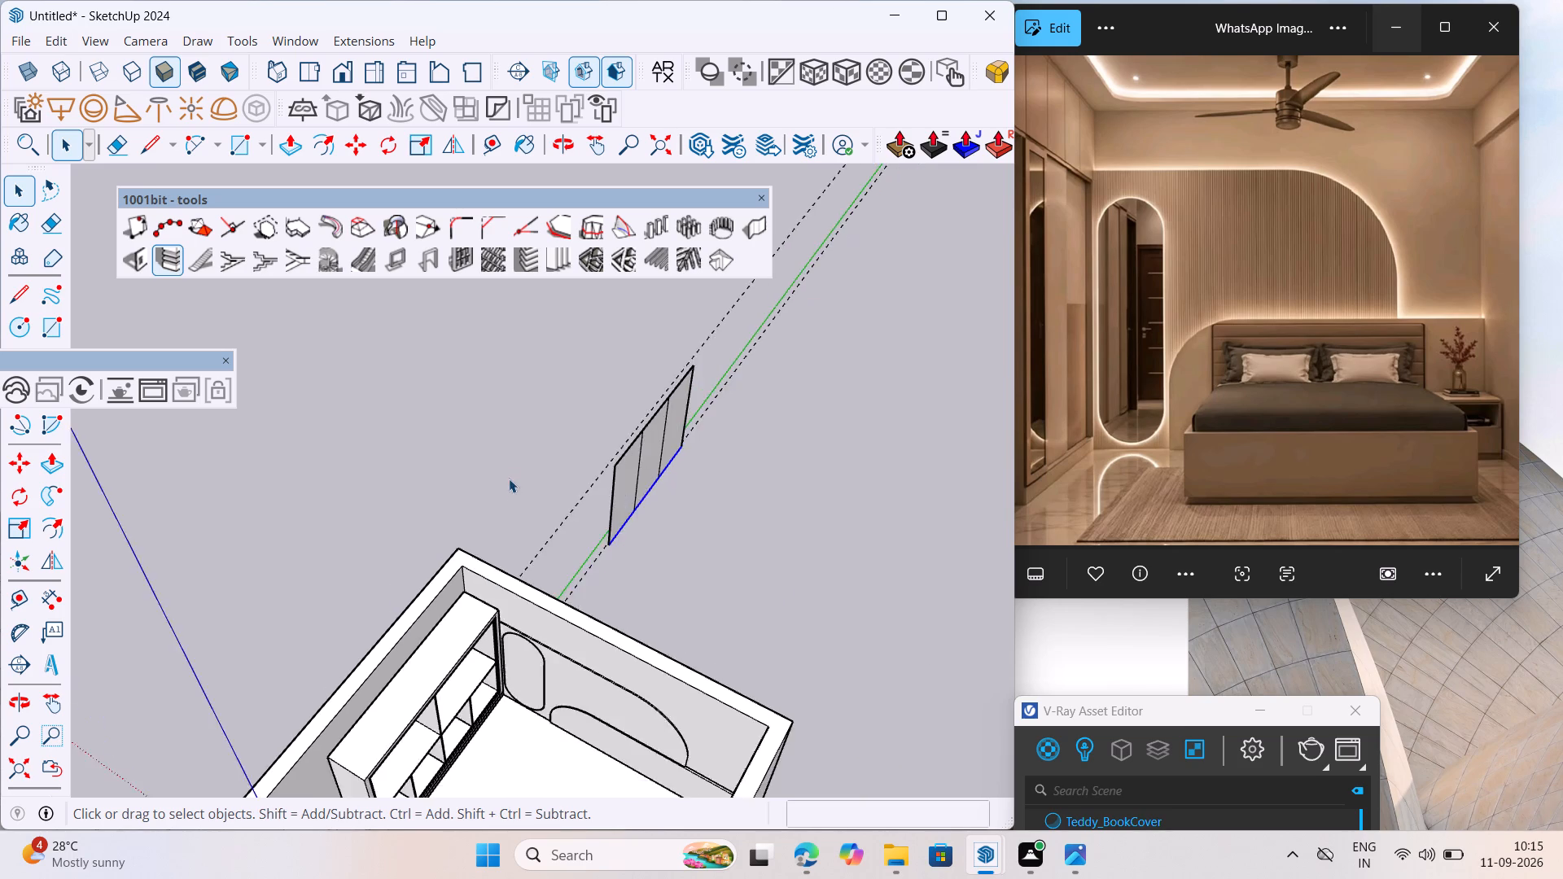
# Examine how the wardrobe's vertical partition meets the front edge of its bottom frame, to judge the space for sliding doors.
pyautogui.scroll(-7, 509, 479)
pyautogui.moveTo(470, 718); pyautogui.dragTo(353, 732, button='middle')
pyautogui.scroll(20, 353, 693)
pyautogui.scroll(10, 353, 693)
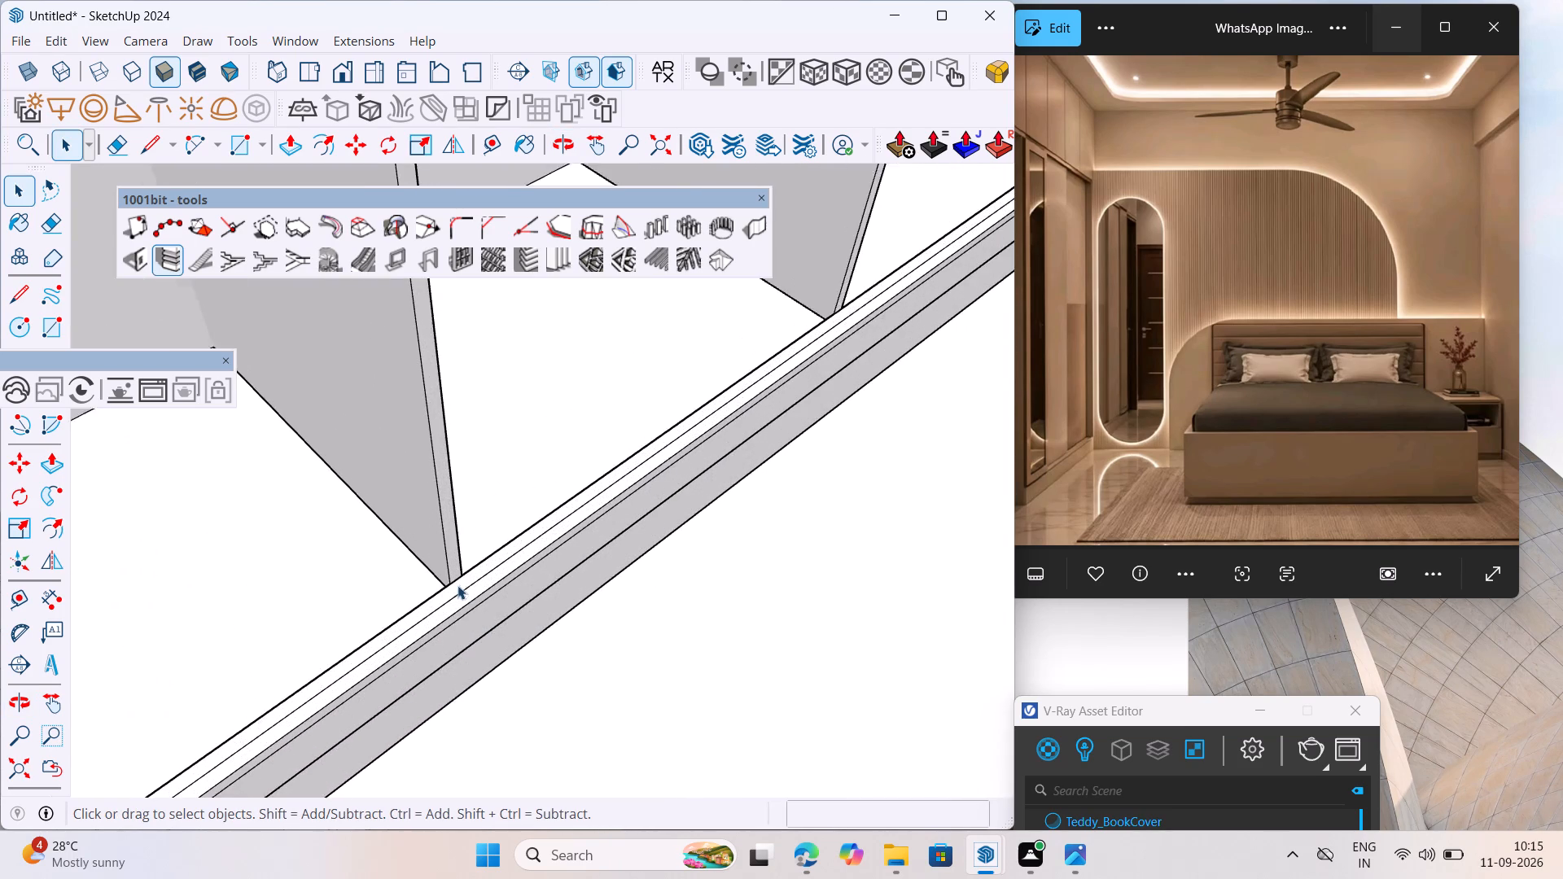
pyautogui.moveTo(384, 591); pyautogui.dragTo(313, 596, button='middle')
pyautogui.scroll(5, 401, 544)
pyautogui.click(412, 540)
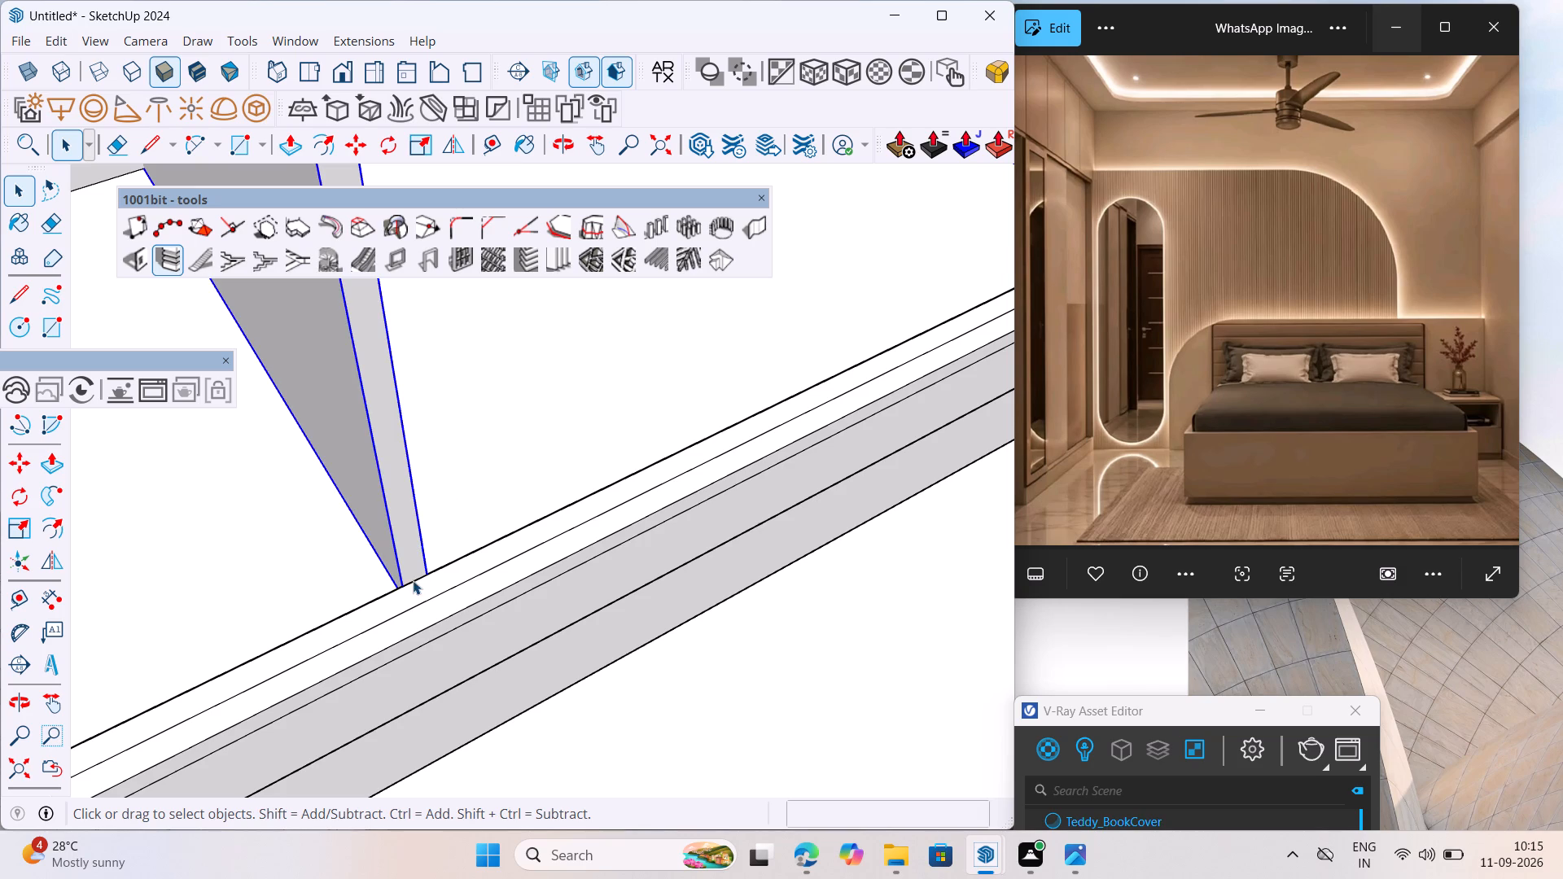
pyautogui.scroll(-20, 418, 582)
pyautogui.scroll(-10, 418, 582)
pyautogui.scroll(1, 337, 658)
pyautogui.moveTo(337, 658); pyautogui.dragTo(287, 684, button='middle')
pyautogui.scroll(-1, 287, 684)
pyautogui.scroll(20, 305, 649)
pyautogui.scroll(5, 305, 649)
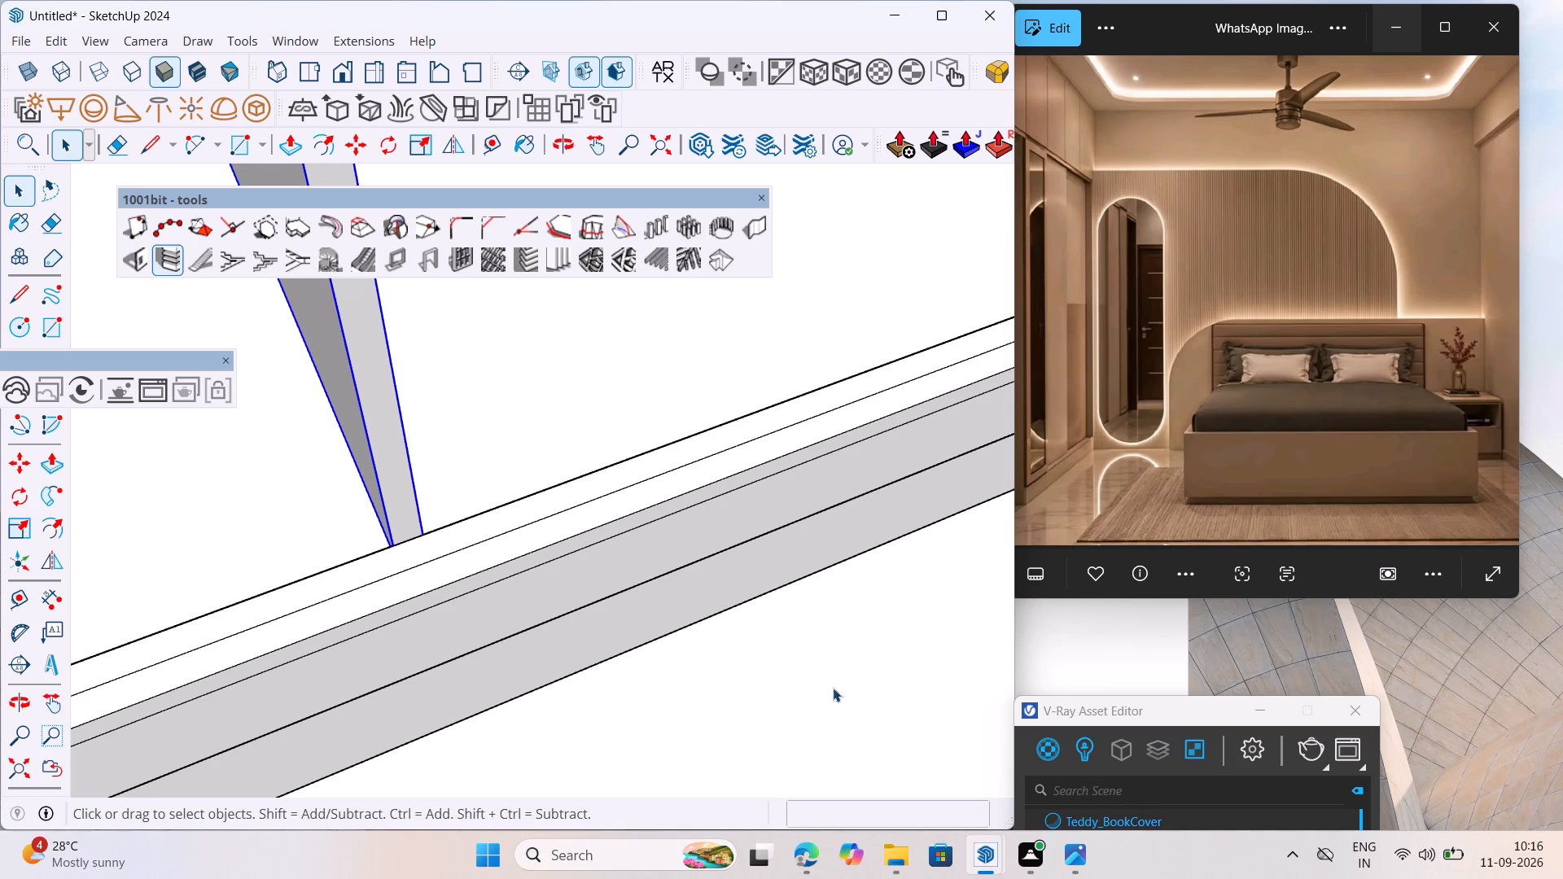
pyautogui.scroll(-20, 419, 584)
pyautogui.scroll(-20, 419, 584)
pyautogui.scroll(-3, 419, 584)
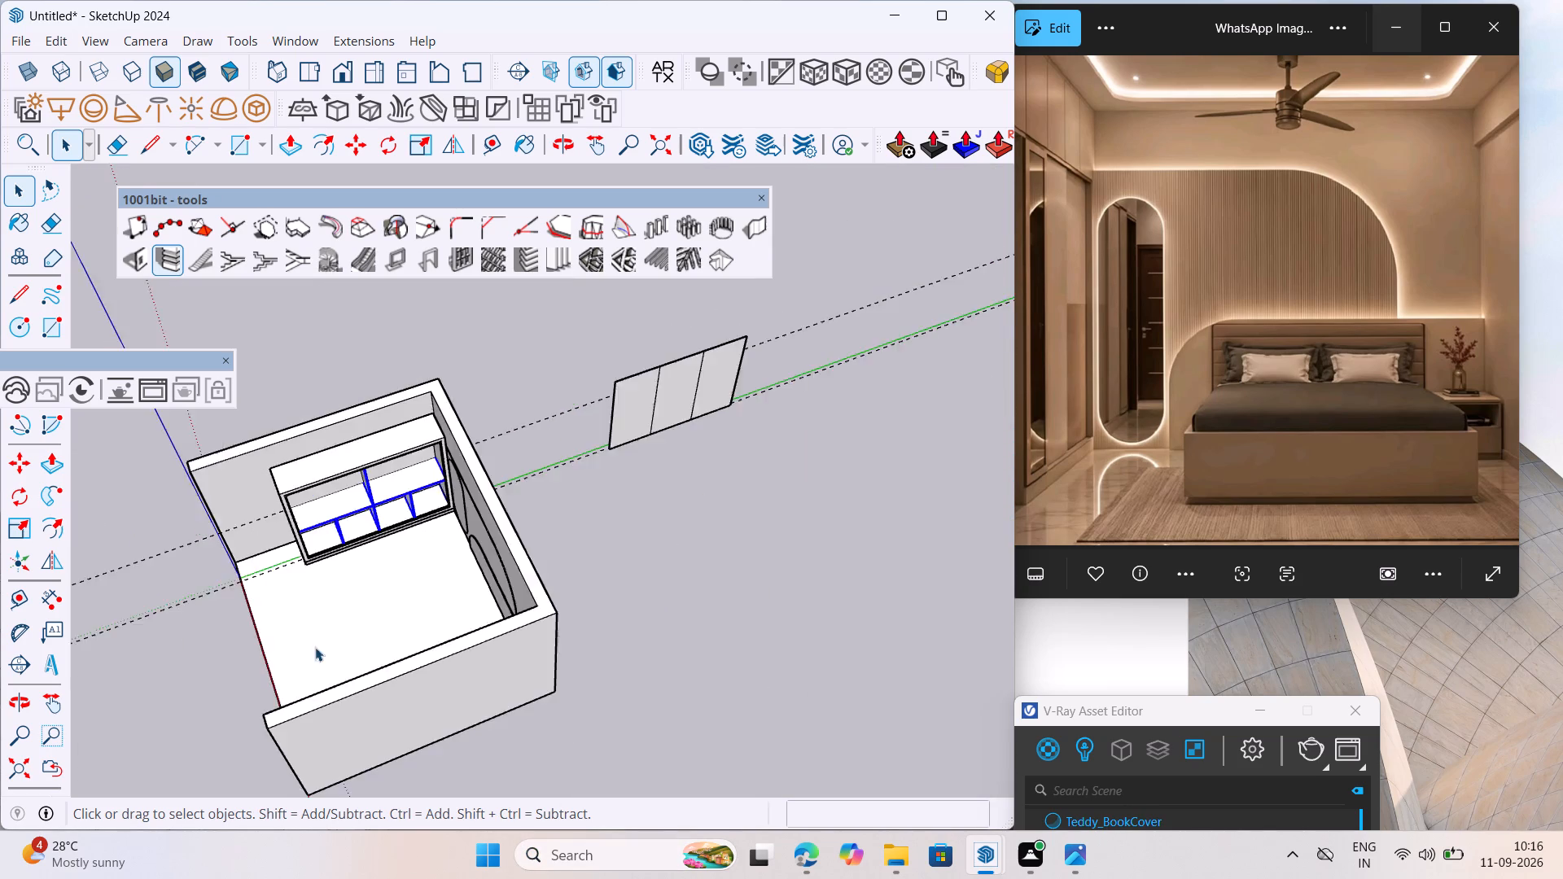
# Make the door panel nearest the room, with its face and edges, a group.
pyautogui.scroll(-2, 315, 647)
pyautogui.scroll(1, 760, 558)
pyautogui.moveTo(754, 559); pyautogui.dragTo(574, 523, button='middle')
pyautogui.scroll(13, 626, 455)
pyautogui.moveTo(679, 491); pyautogui.dragTo(575, 485, button='middle')
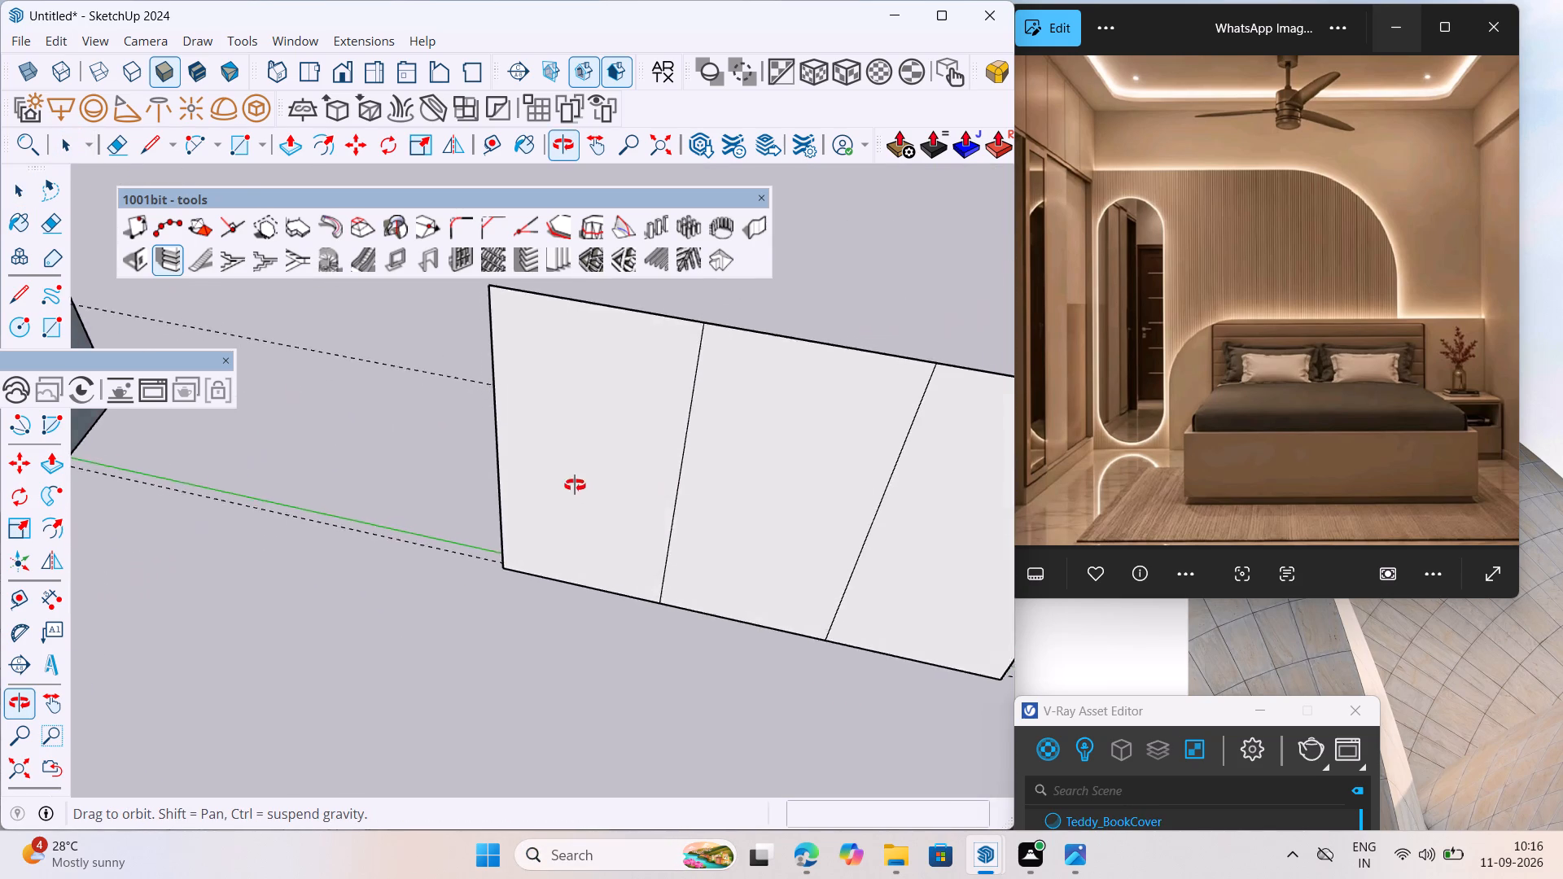
pyautogui.moveTo(575, 485); pyautogui.dragTo(565, 454, button='middle')
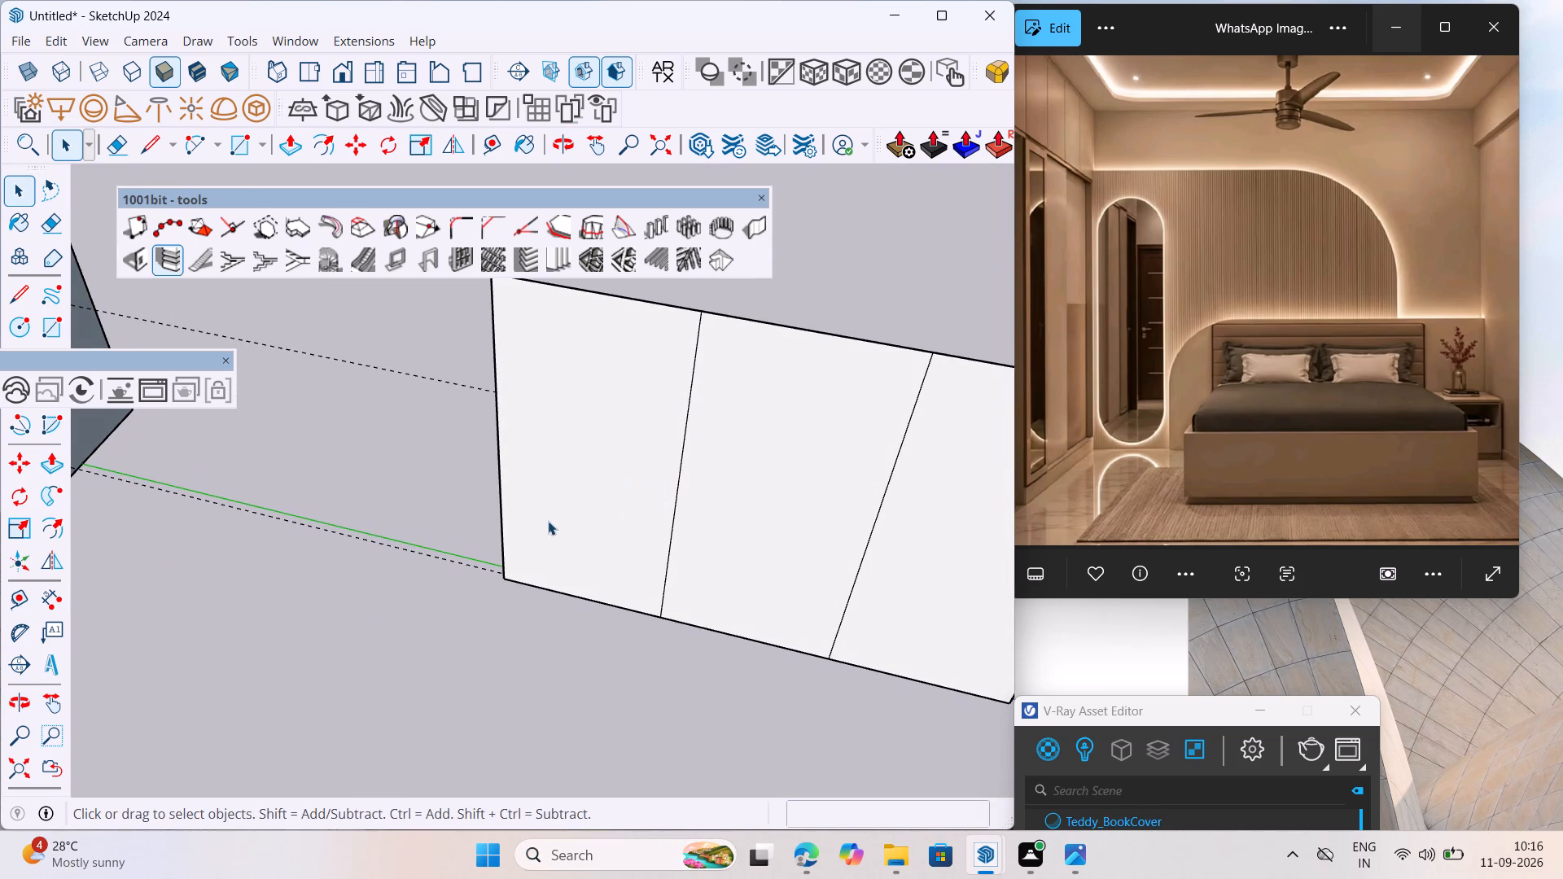
pyautogui.click(607, 448)
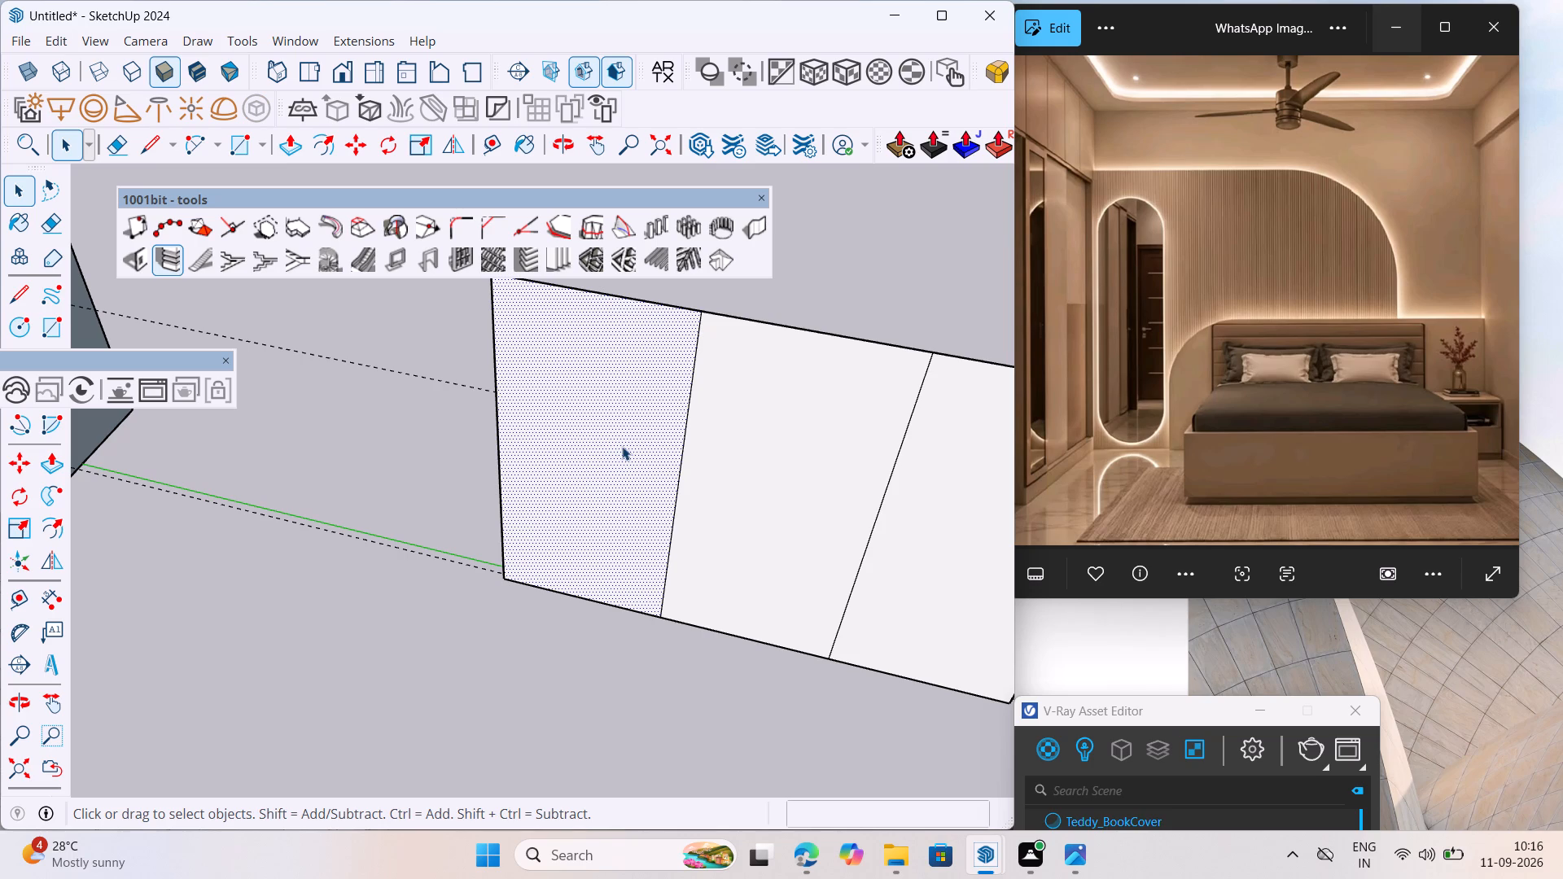
pyautogui.click(625, 444)
pyautogui.click(625, 444)
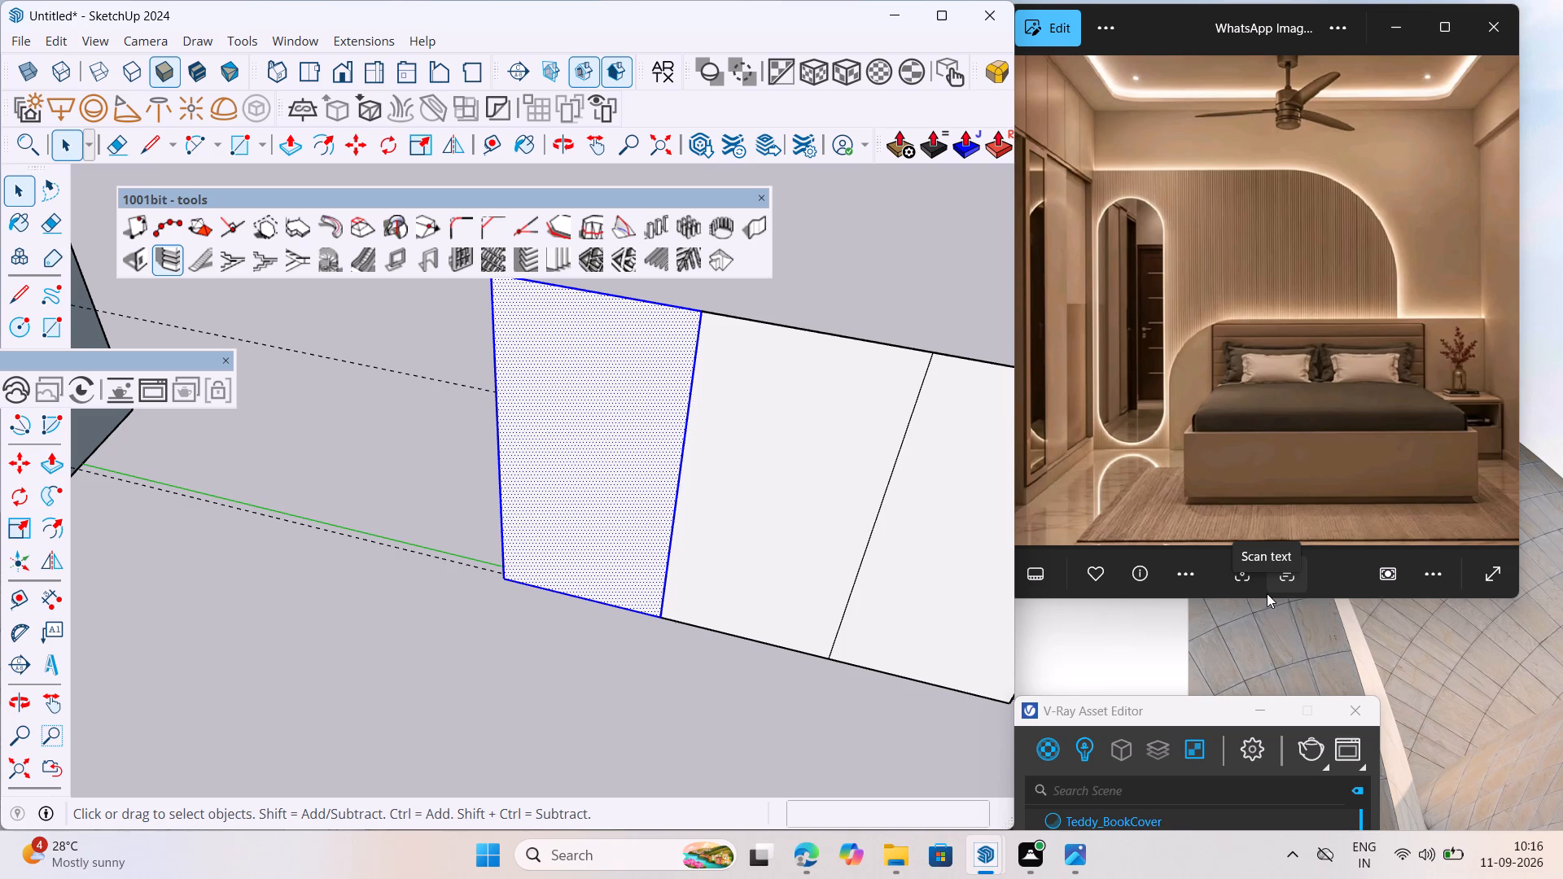
pyautogui.scroll(-5, 593, 534)
pyautogui.moveTo(694, 408); pyautogui.dragTo(697, 400)
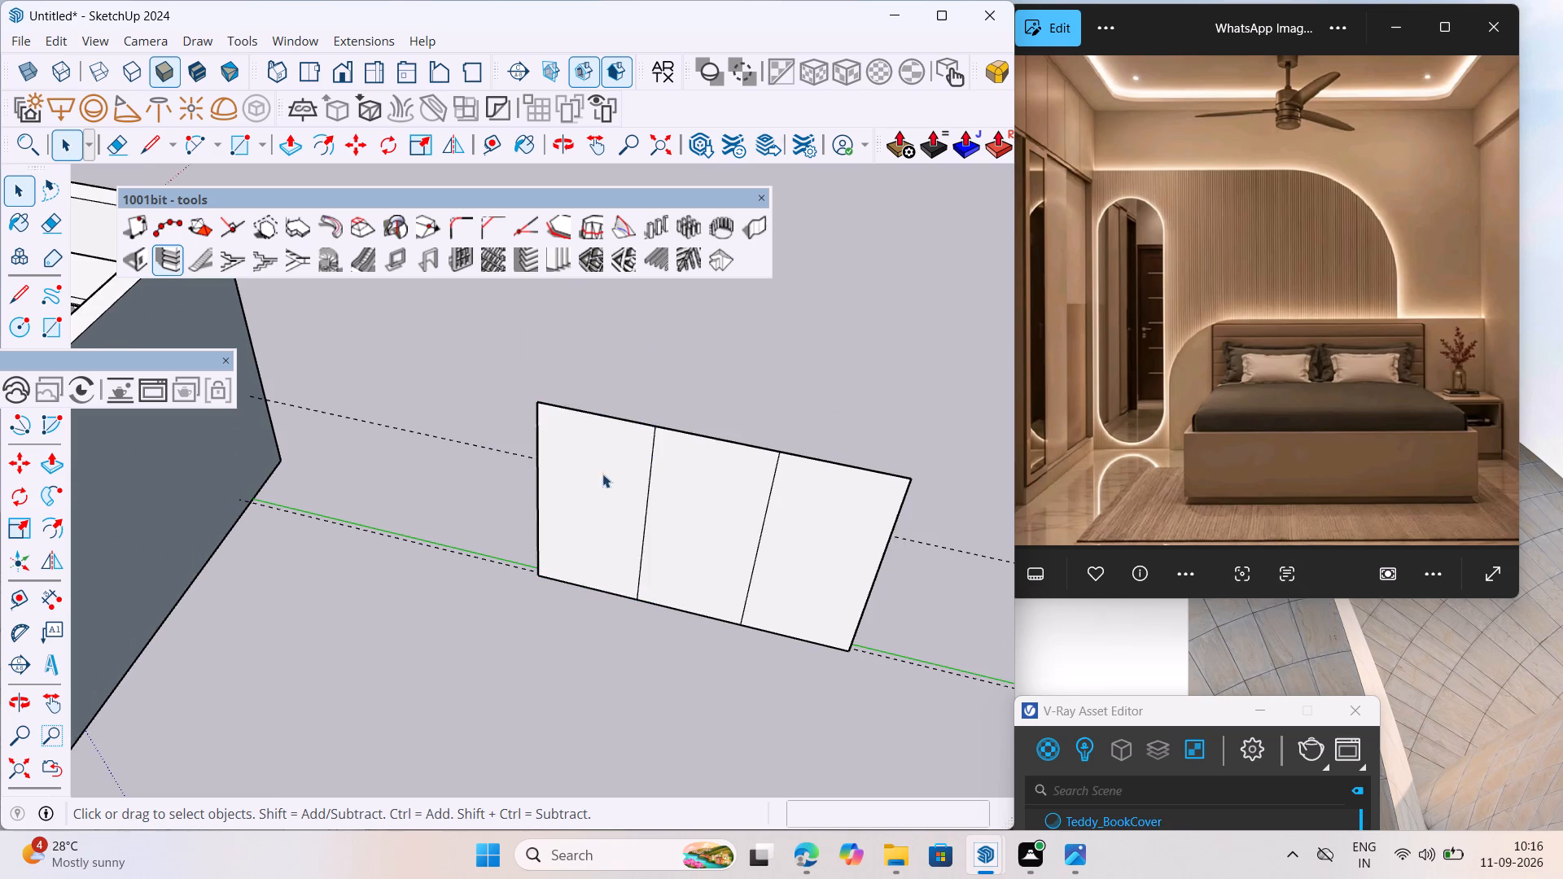
pyautogui.scroll(6, 602, 479)
pyautogui.click(609, 480)
pyautogui.doubleClick(609, 480)
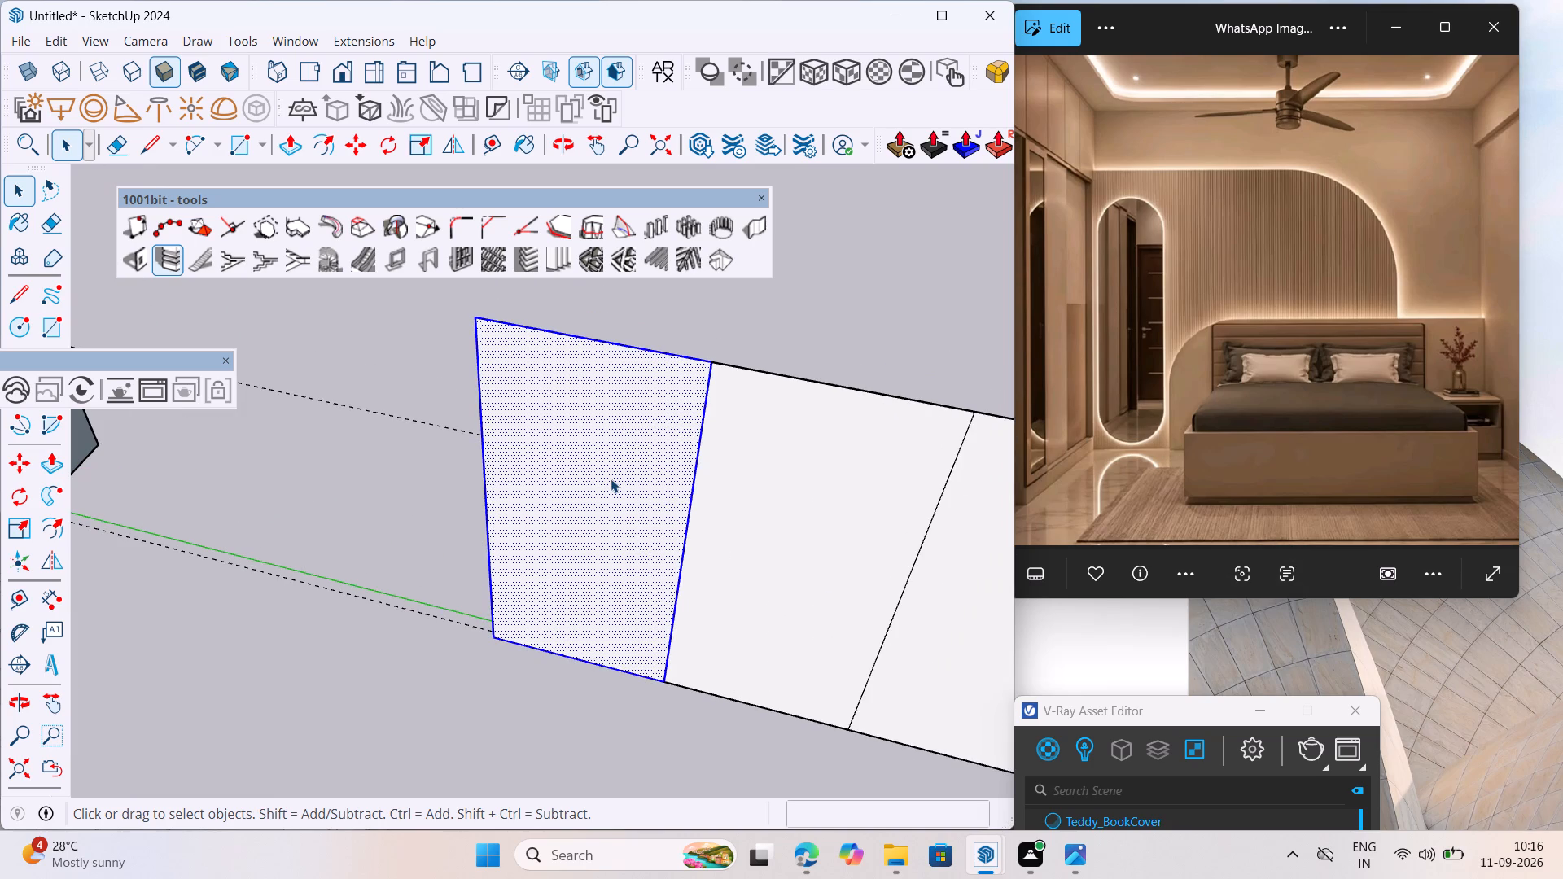
pyautogui.rightClick(612, 476)
pyautogui.click(718, 197)
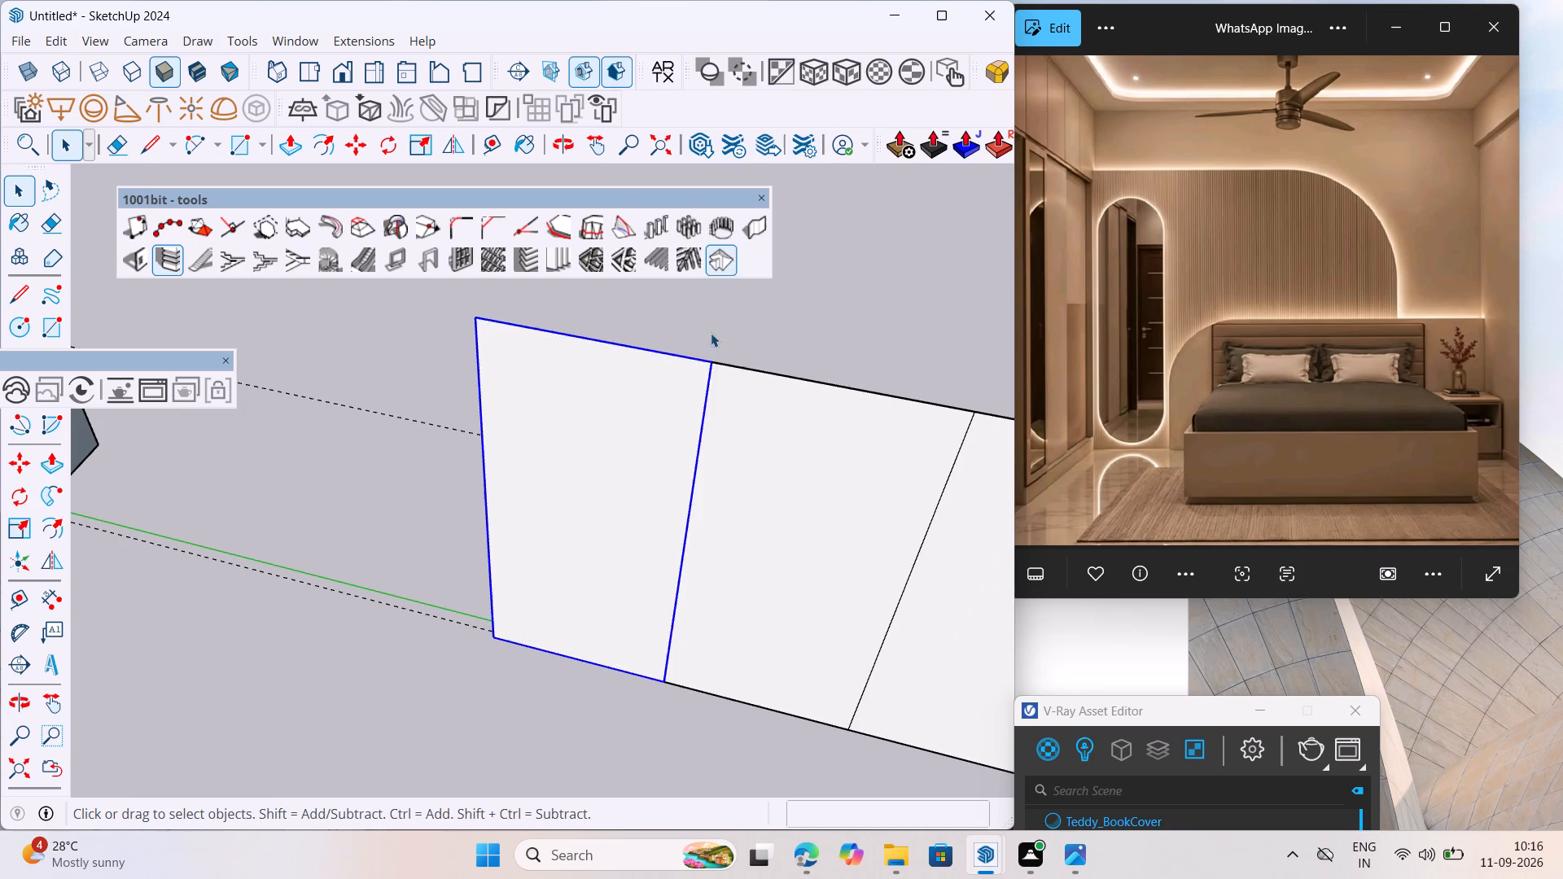
# Group the middle door panel and the door panel farthest from the room, each as its own group.
pyautogui.scroll(-7, 616, 501)
pyautogui.tripleClick(701, 510)
pyautogui.rightClick(703, 510)
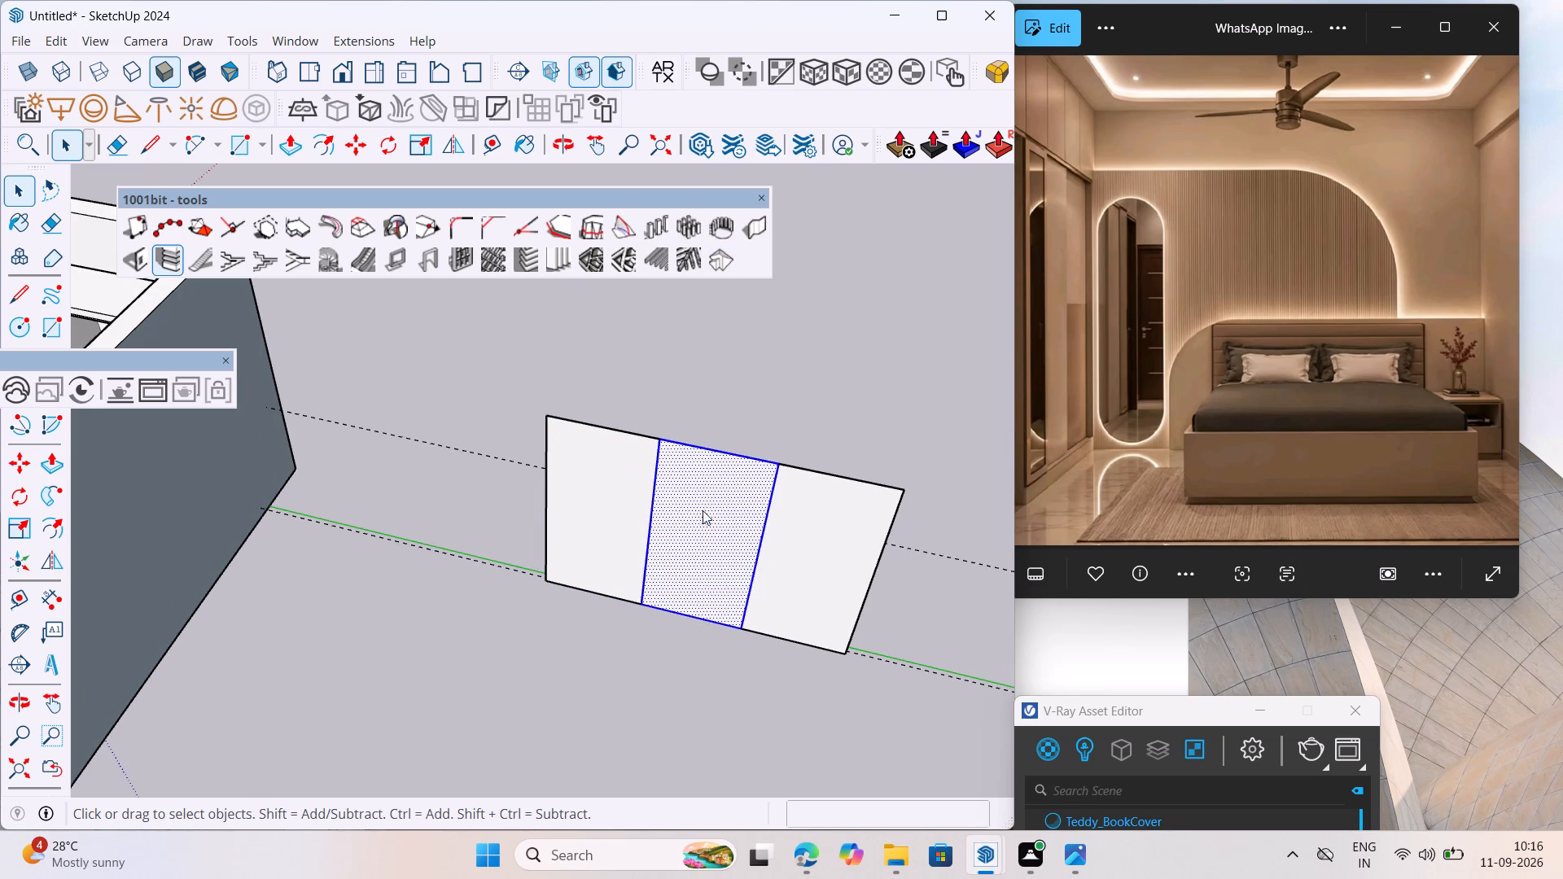
pyautogui.click(812, 194)
pyautogui.doubleClick(803, 544)
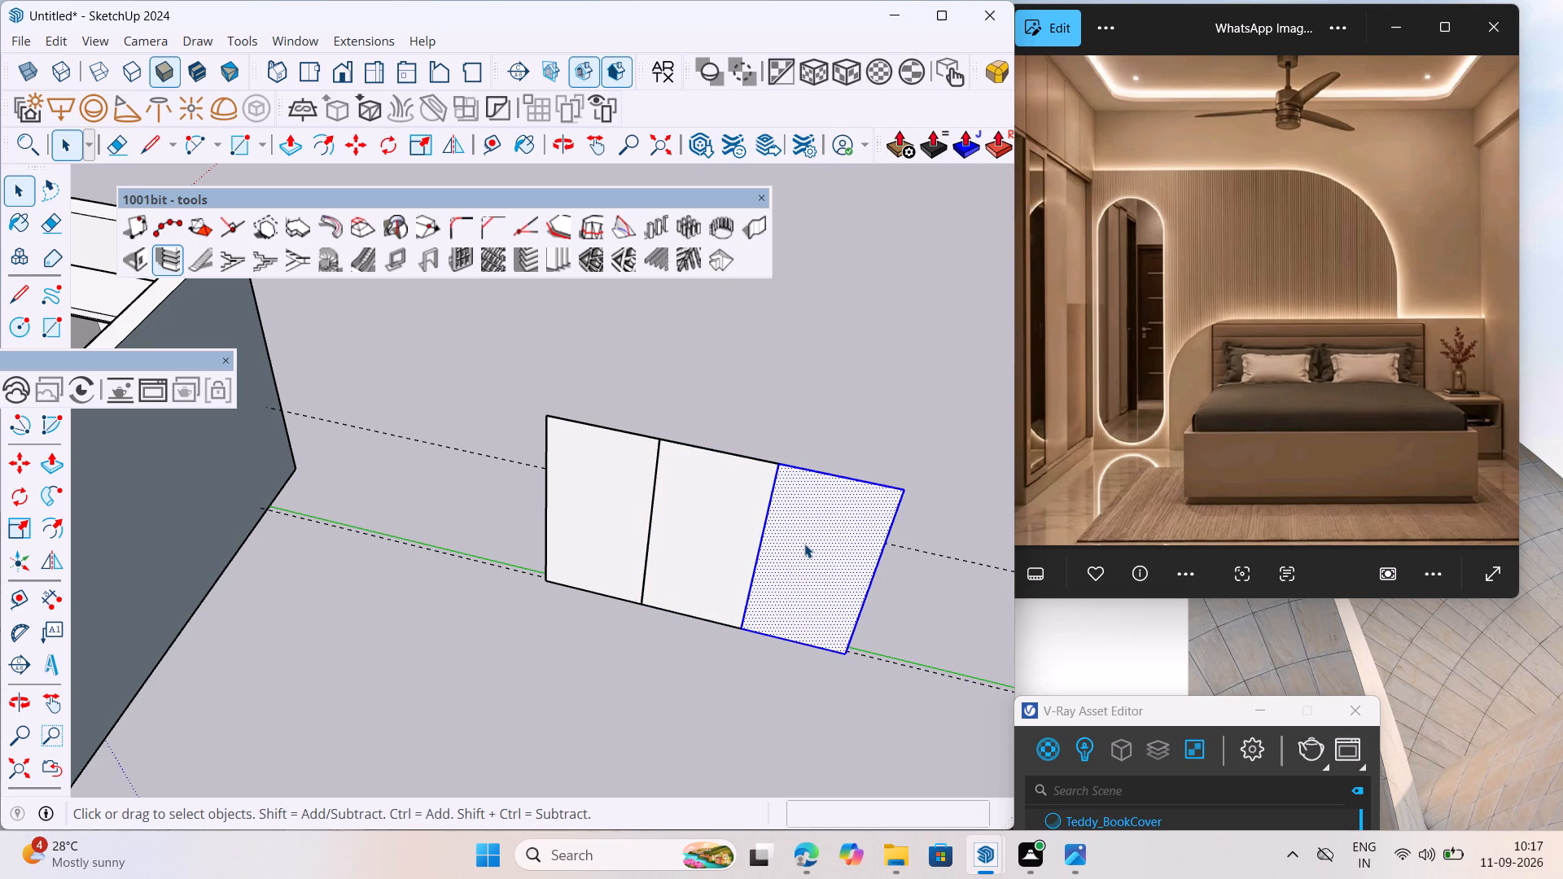
pyautogui.rightClick(804, 544)
pyautogui.click(897, 195)
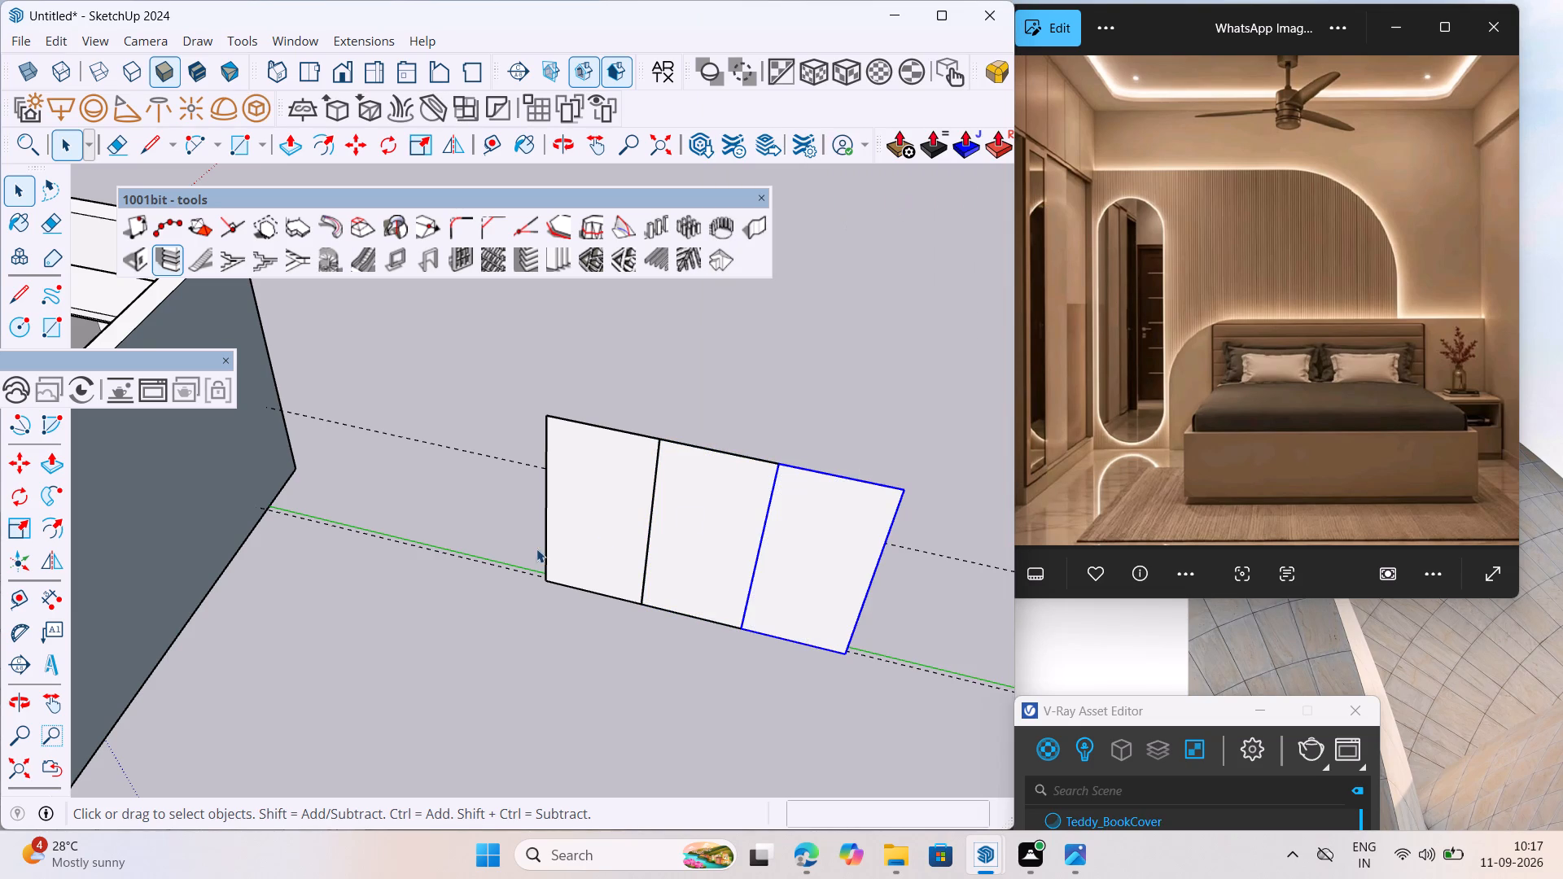
# Place a horizontal guide 2'6" above the bottom edge of the door panel nearest the room.
pyautogui.scroll(-5, 541, 551)
pyautogui.scroll(7, 555, 562)
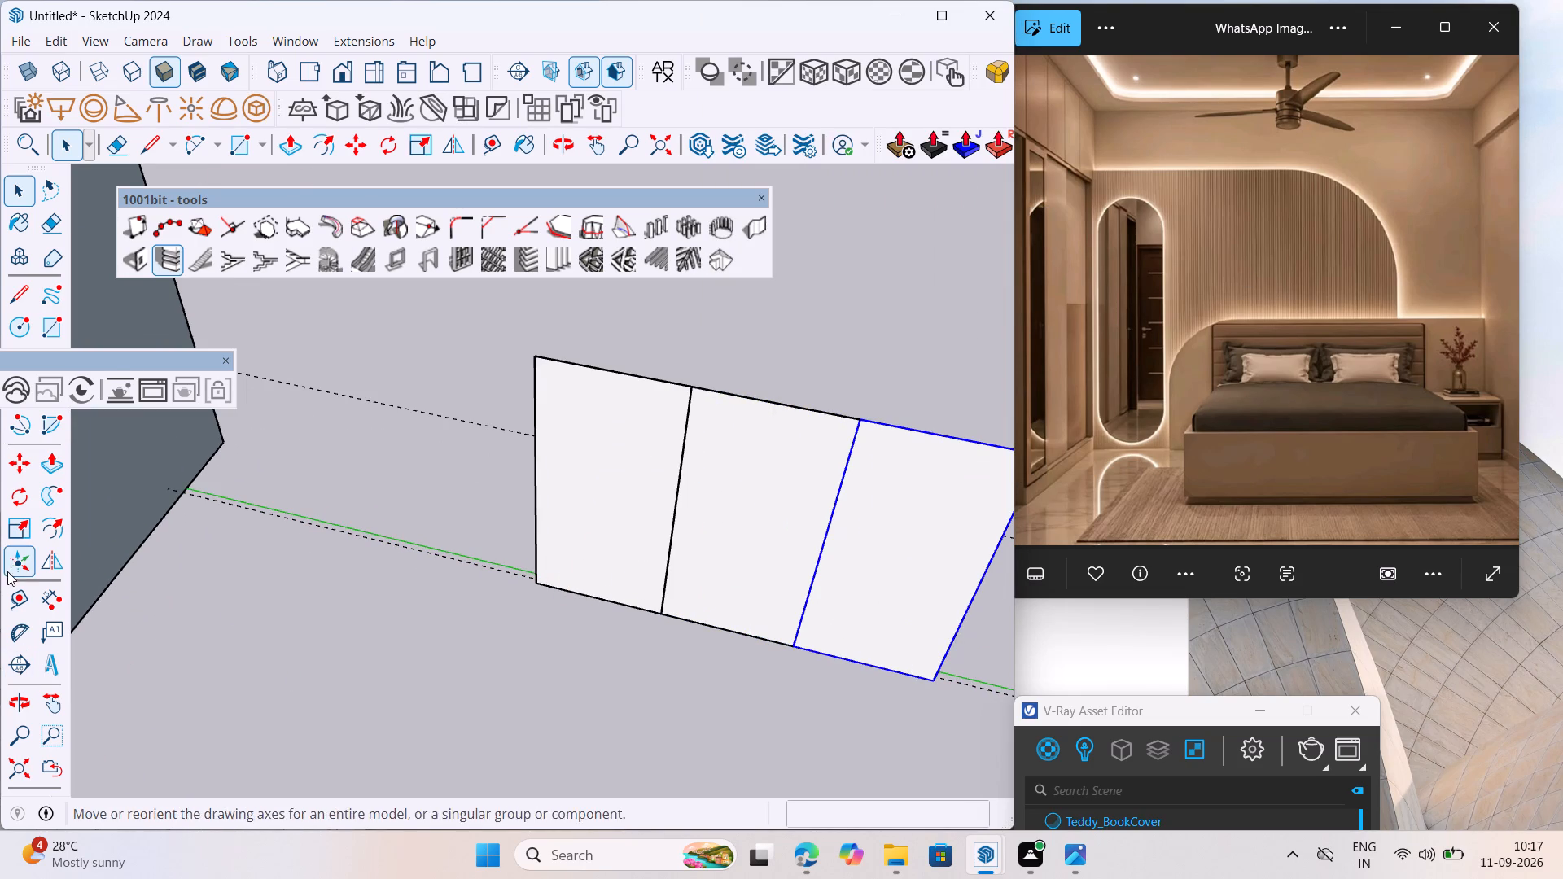
pyautogui.click(16, 600)
pyautogui.click(585, 596)
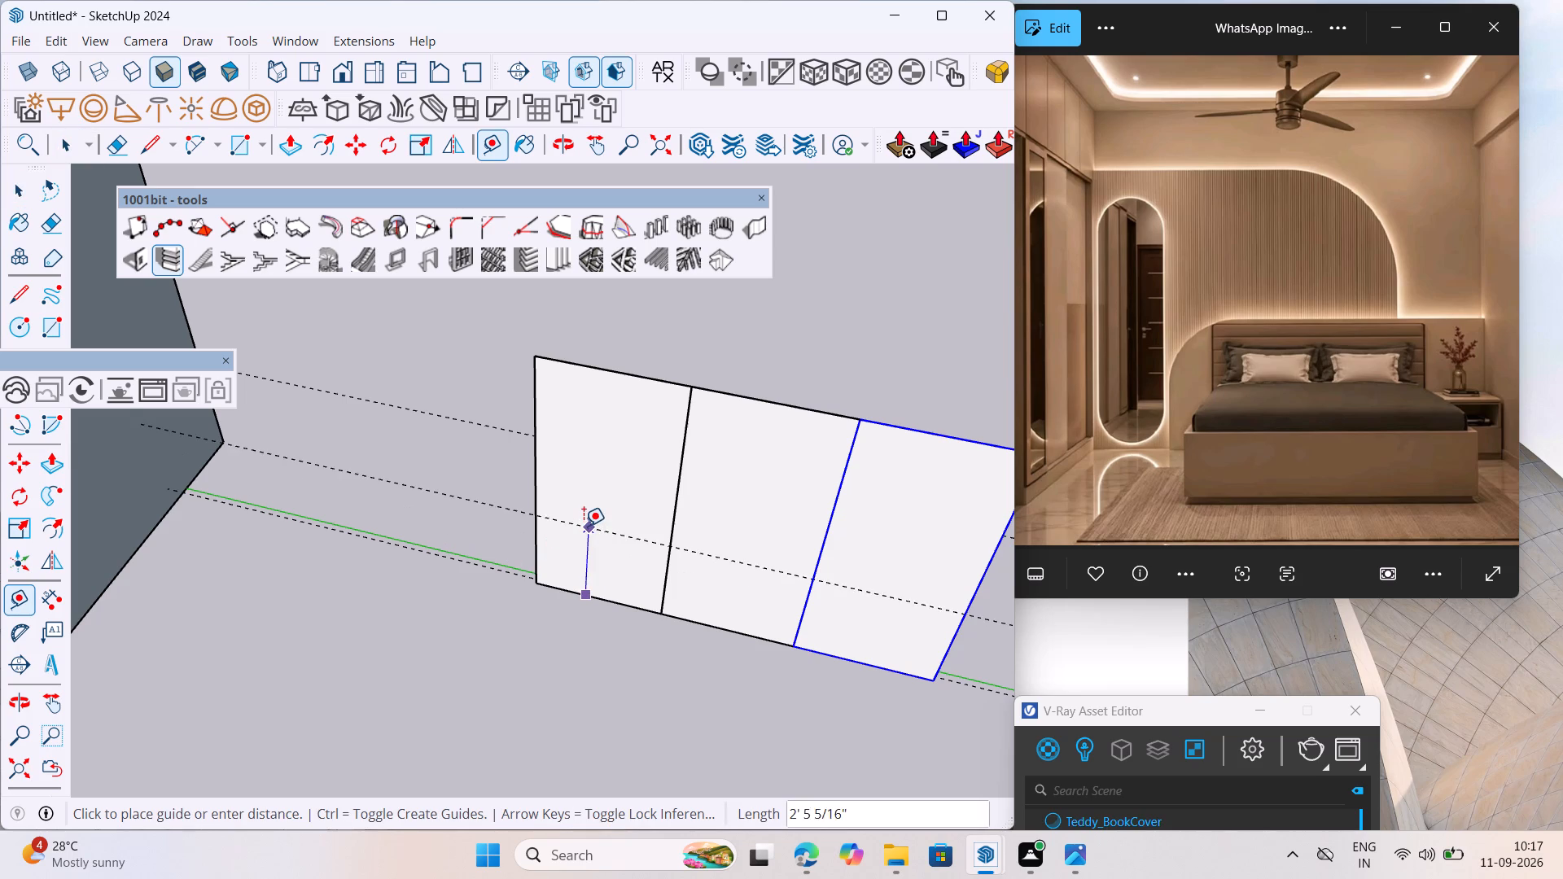
pyautogui.write('2\'6"')
pyautogui.press('Return')
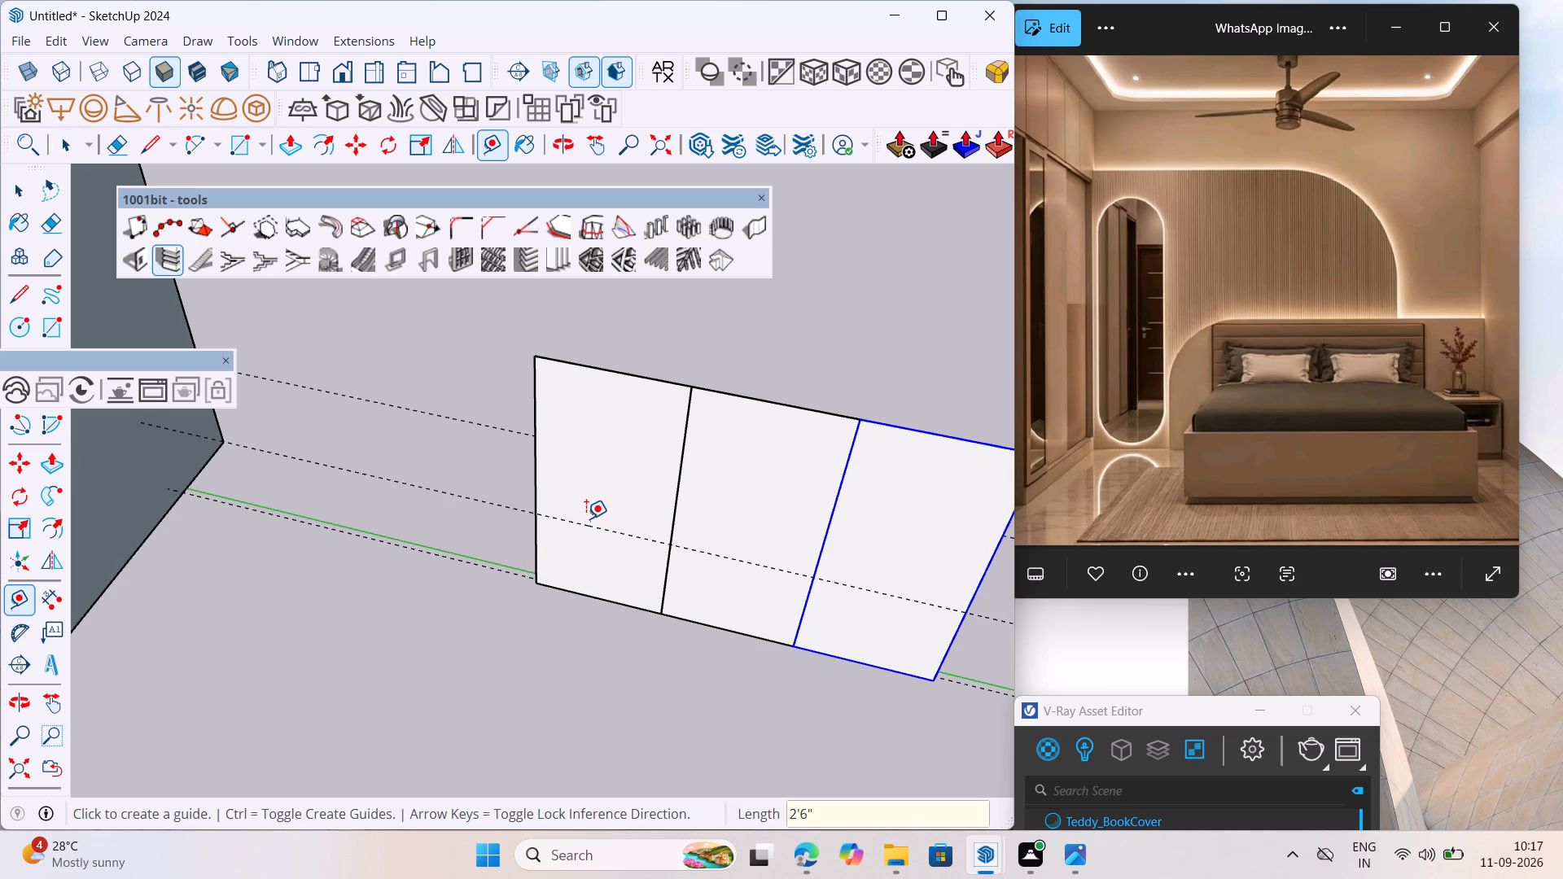
# Place two vertical guides on the door panel nearest the room, each 6" inward from one of its side edges.
pyautogui.scroll(-3, 612, 578)
pyautogui.moveTo(611, 590); pyautogui.dragTo(660, 492, button='middle')
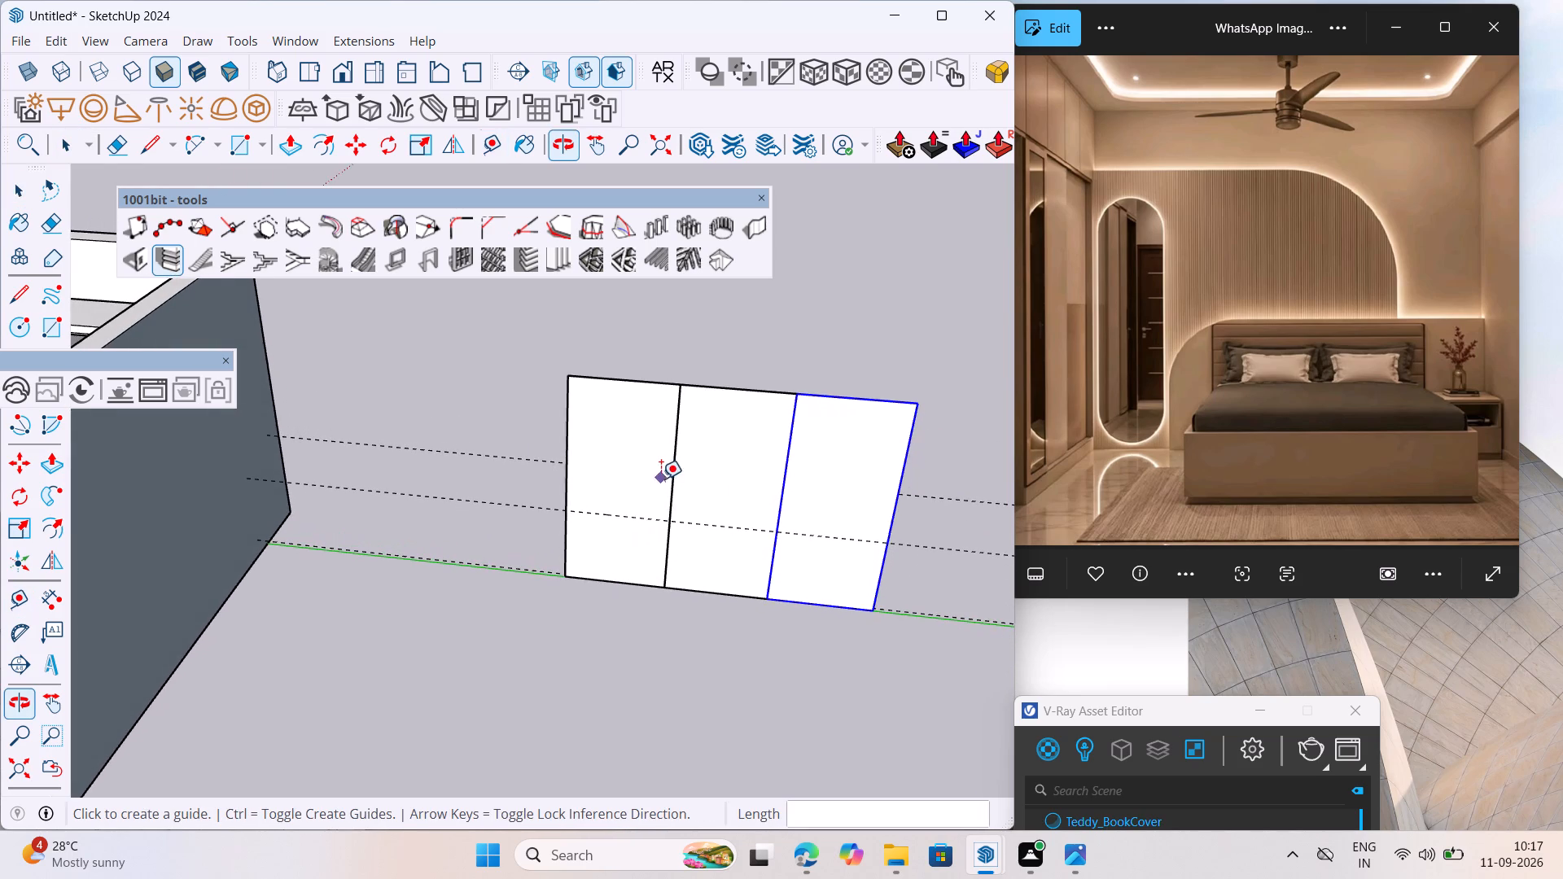
pyautogui.scroll(5, 596, 486)
pyautogui.scroll(-2, 591, 566)
pyautogui.scroll(3, 563, 433)
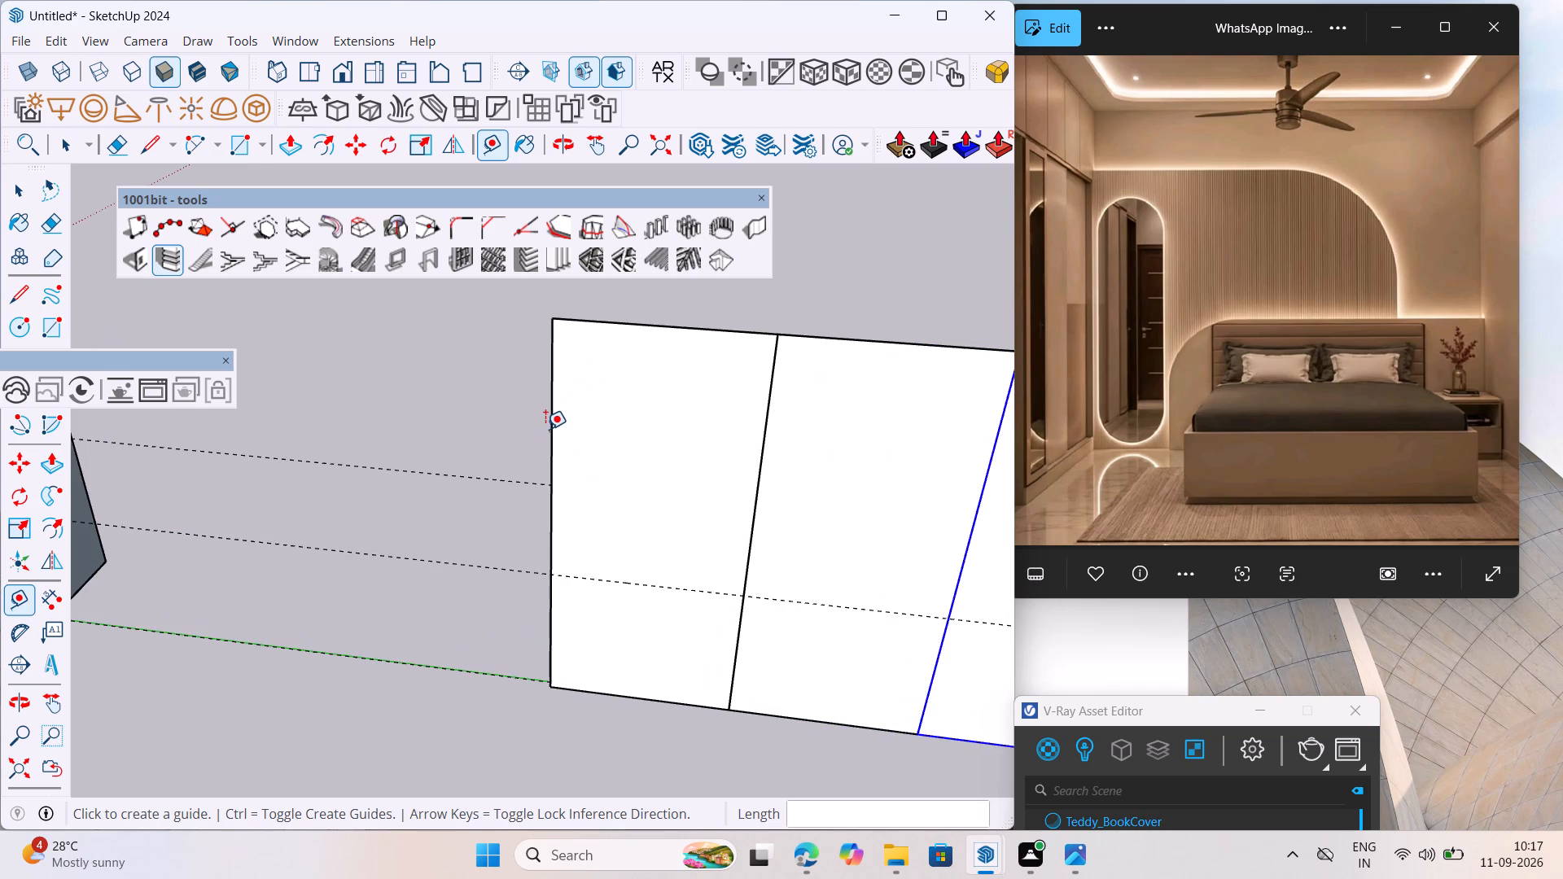
pyautogui.click(547, 424)
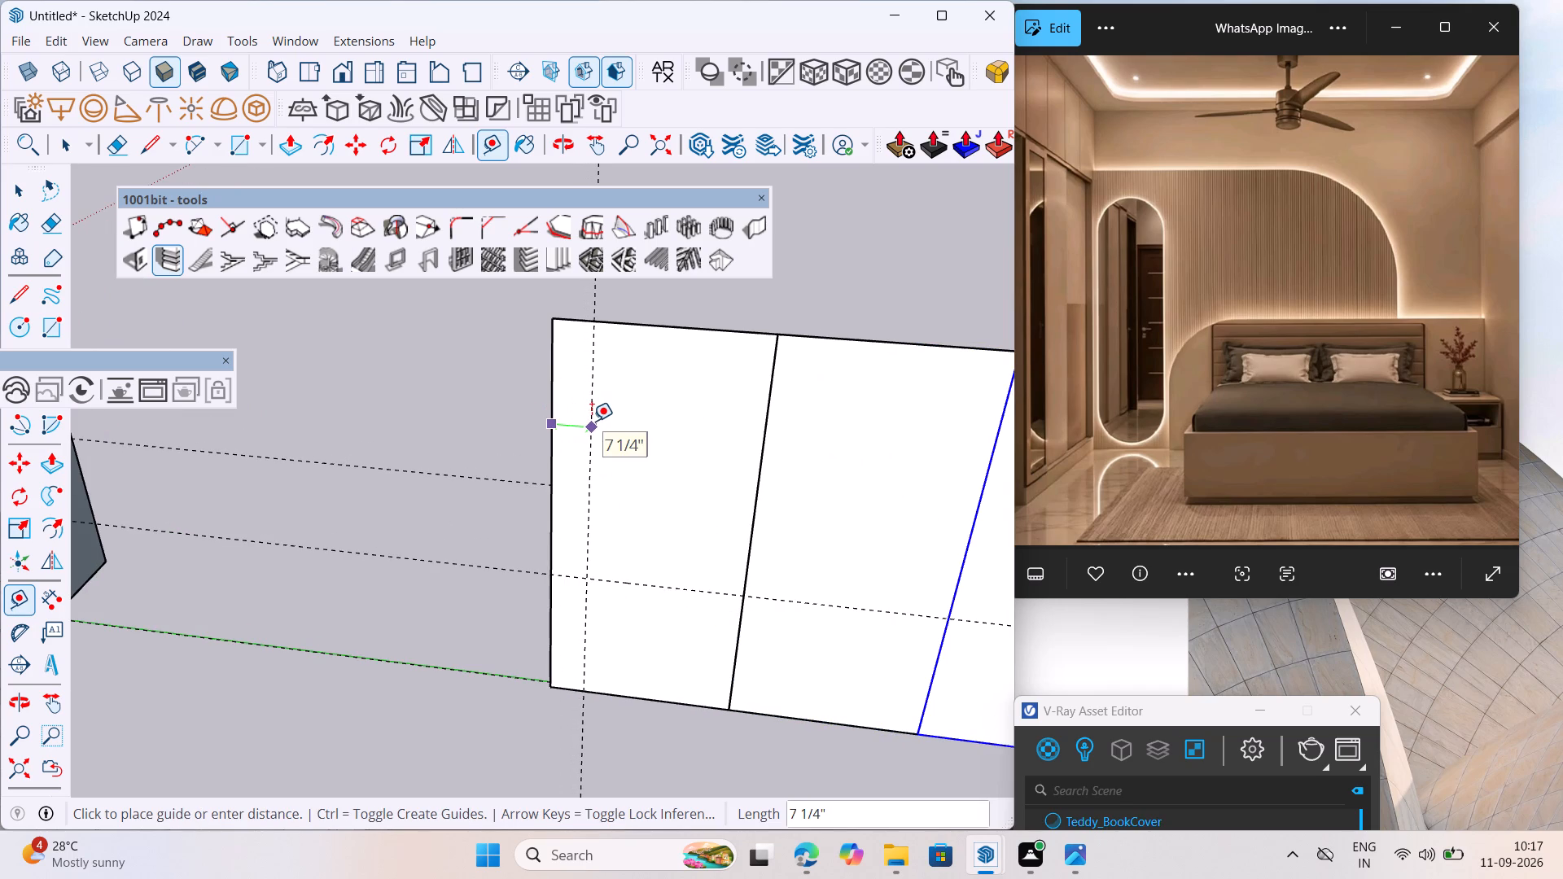
pyautogui.write('6"')
pyautogui.press('Return')
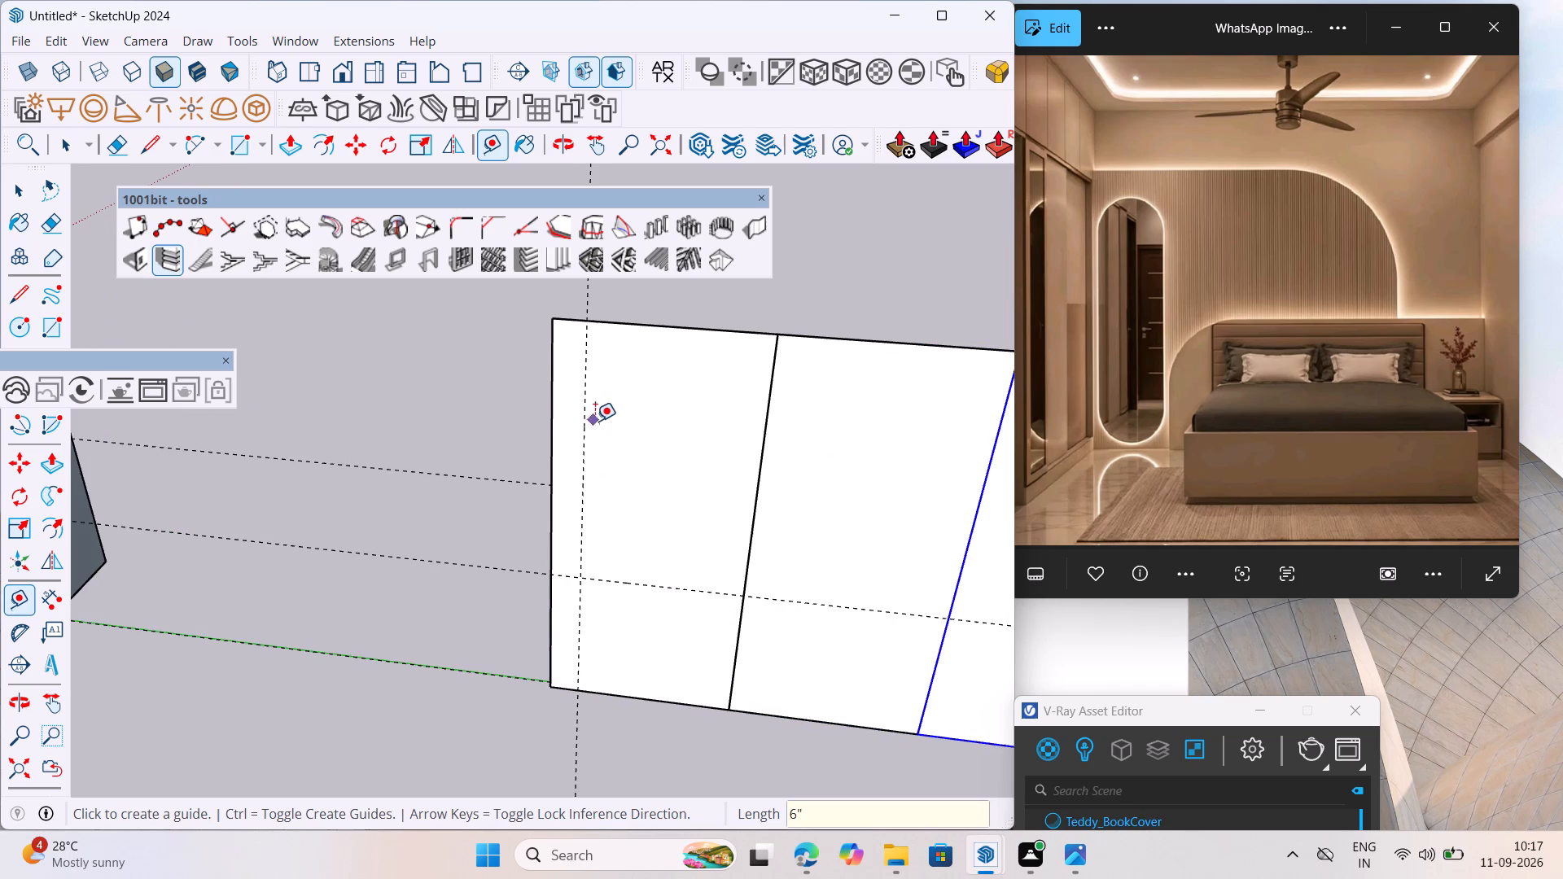
pyautogui.click(760, 434)
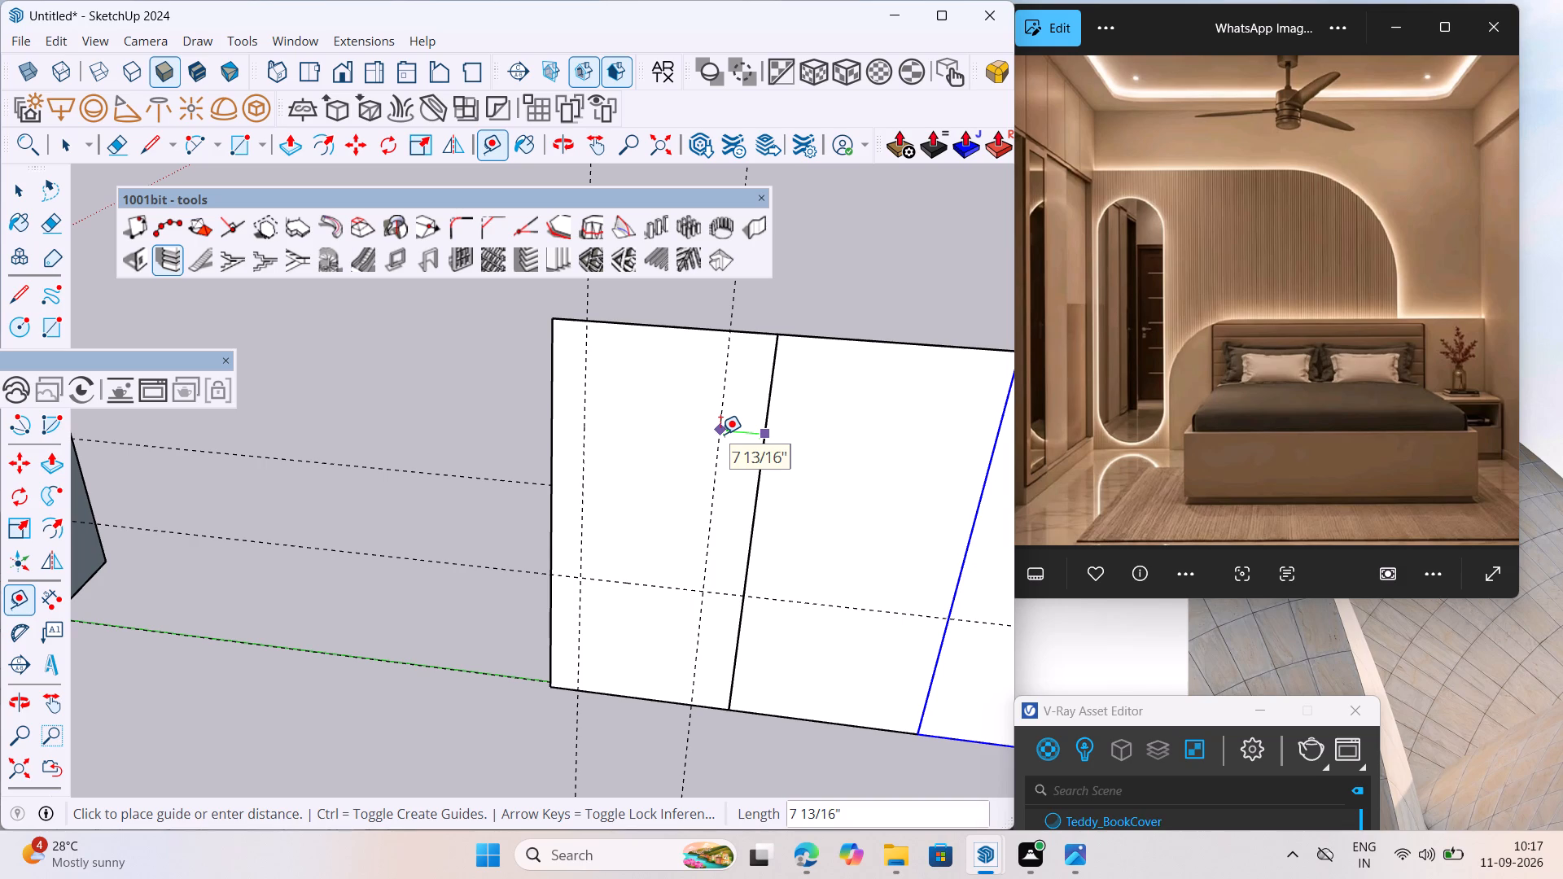
pyautogui.write('6"')
pyautogui.press('Return')
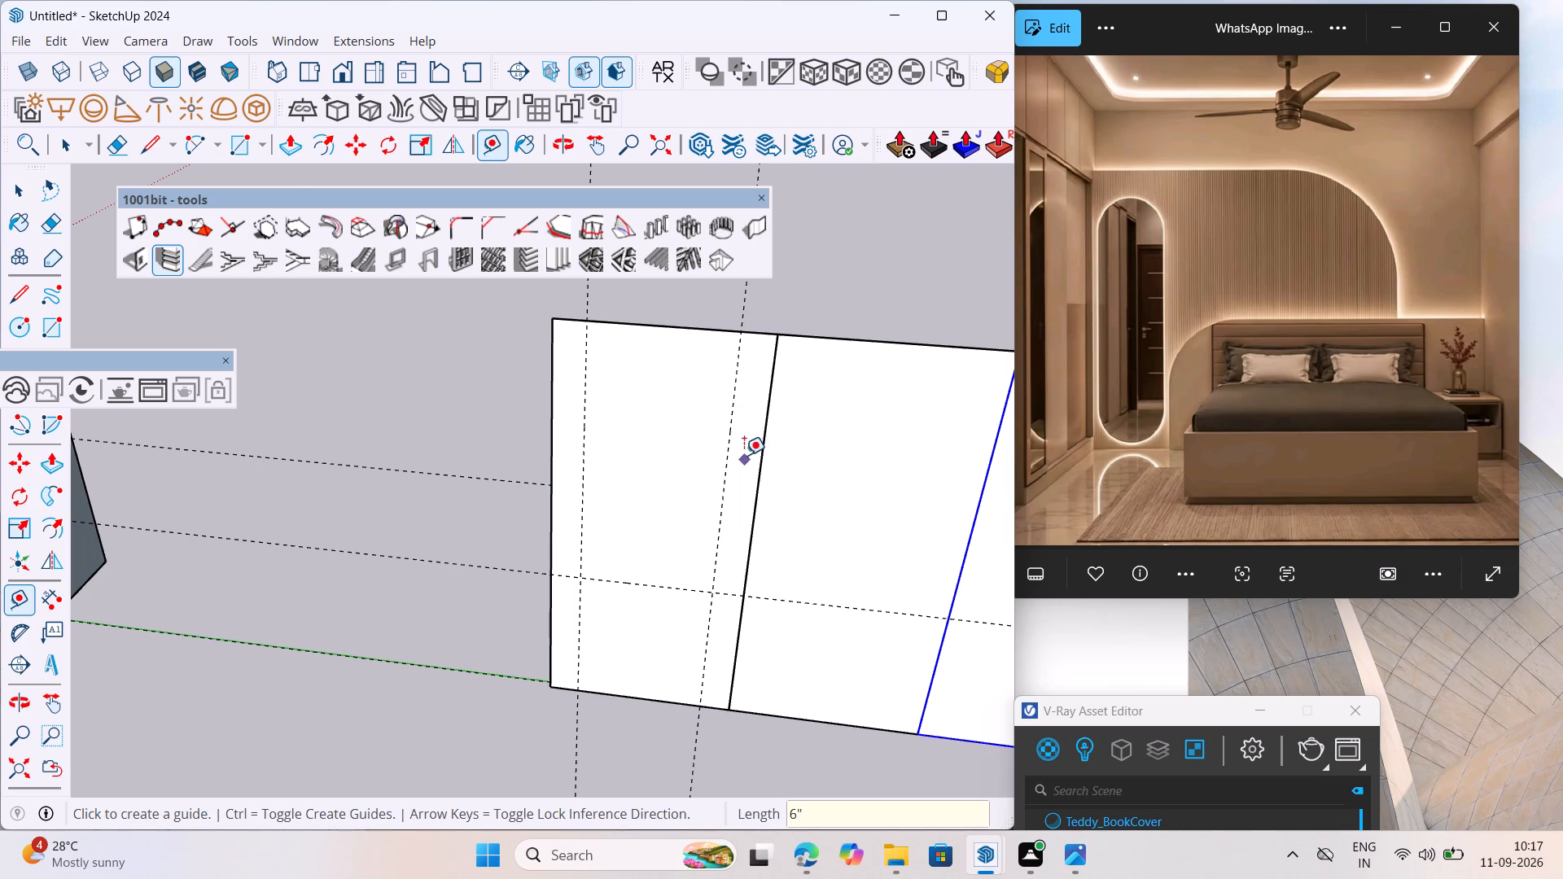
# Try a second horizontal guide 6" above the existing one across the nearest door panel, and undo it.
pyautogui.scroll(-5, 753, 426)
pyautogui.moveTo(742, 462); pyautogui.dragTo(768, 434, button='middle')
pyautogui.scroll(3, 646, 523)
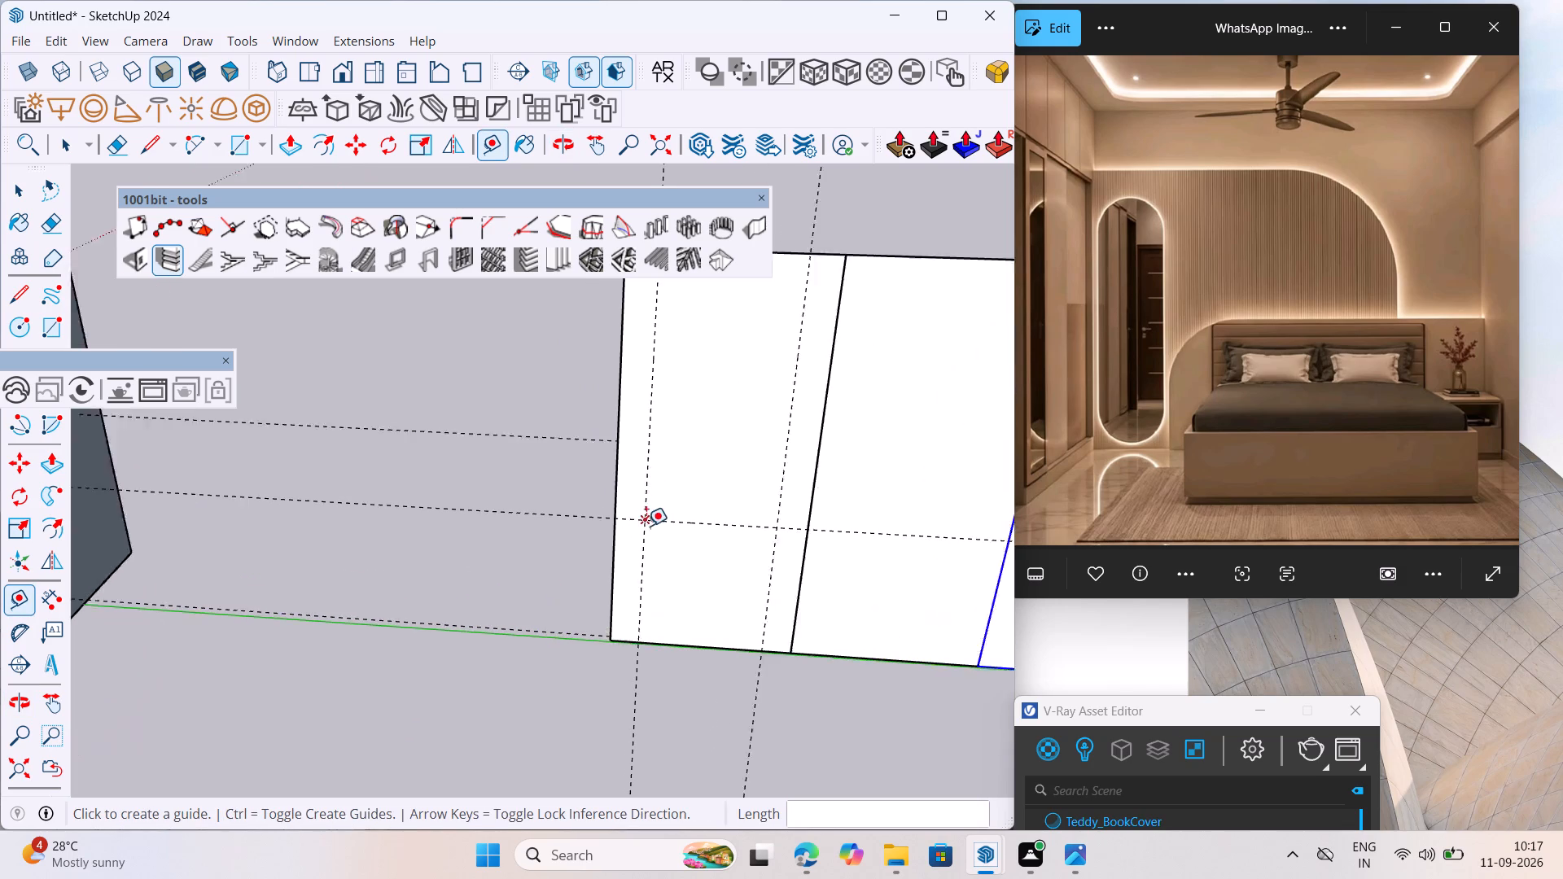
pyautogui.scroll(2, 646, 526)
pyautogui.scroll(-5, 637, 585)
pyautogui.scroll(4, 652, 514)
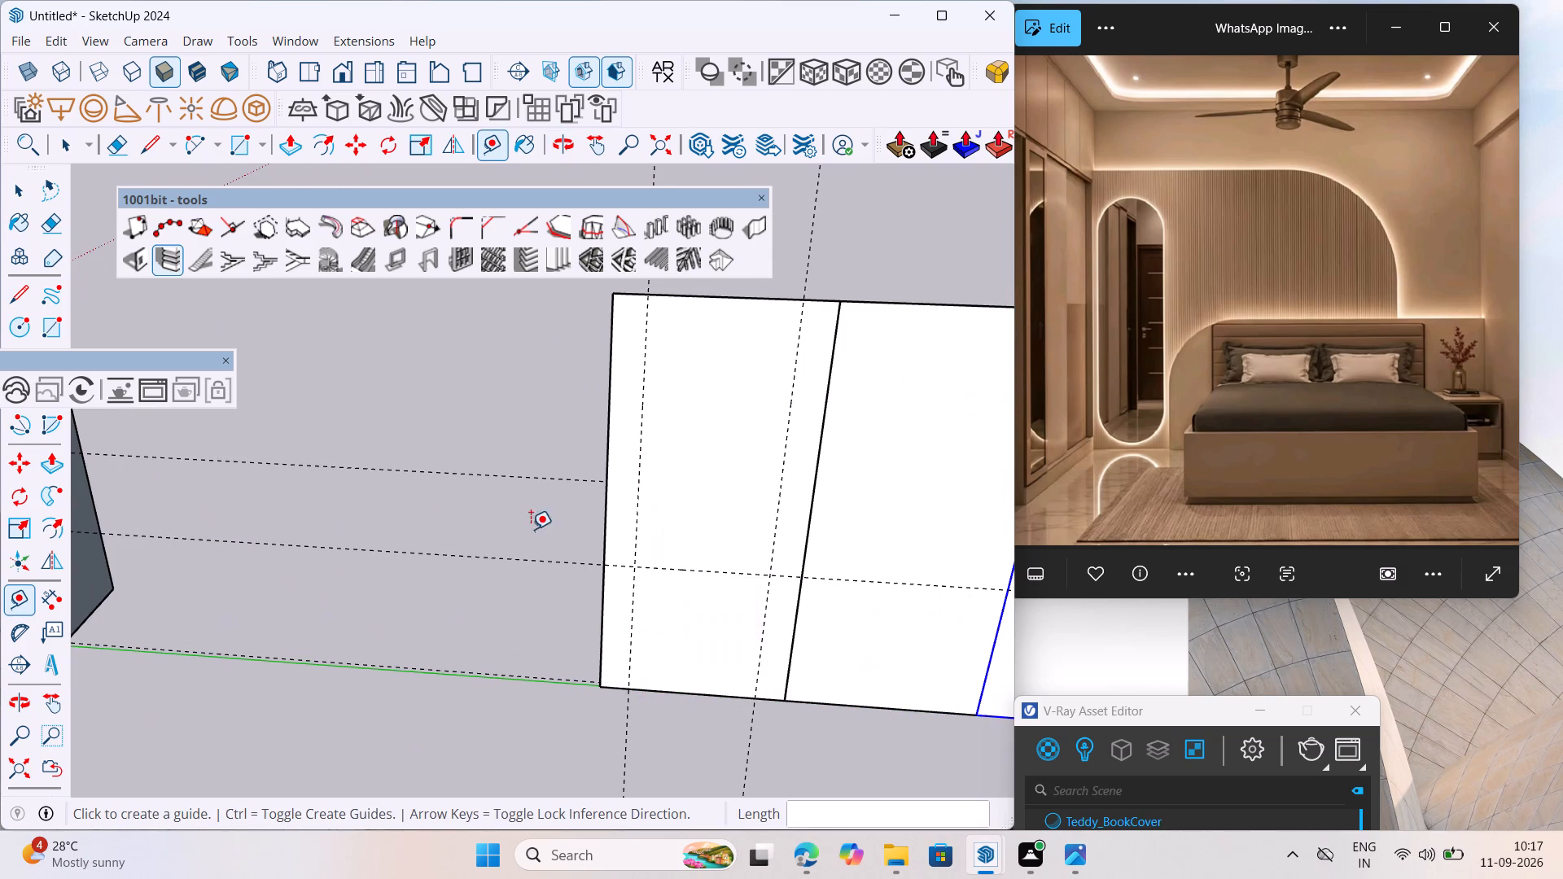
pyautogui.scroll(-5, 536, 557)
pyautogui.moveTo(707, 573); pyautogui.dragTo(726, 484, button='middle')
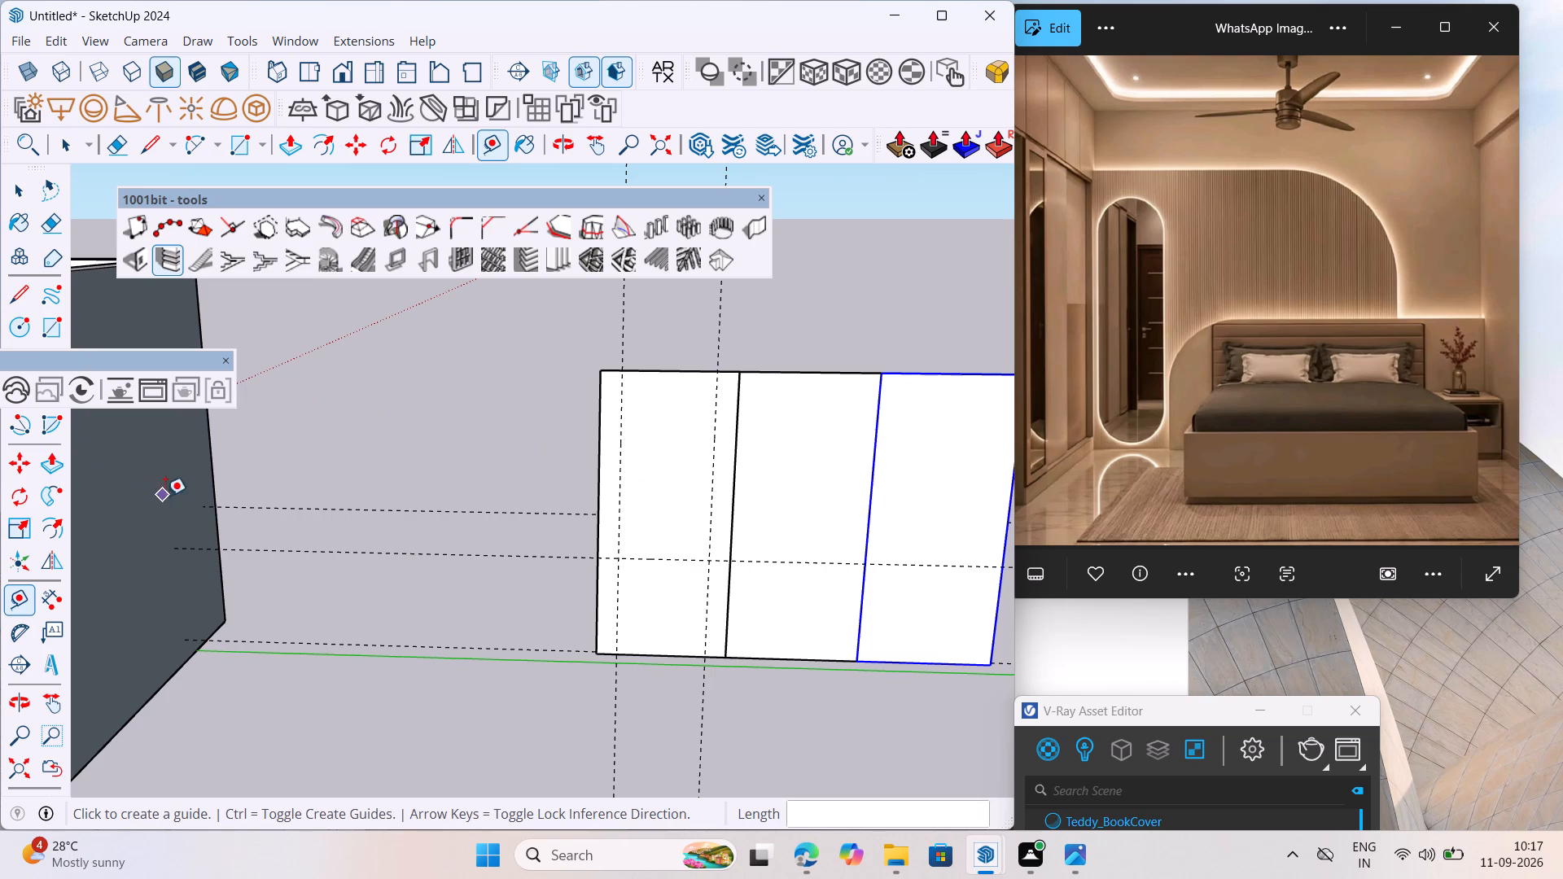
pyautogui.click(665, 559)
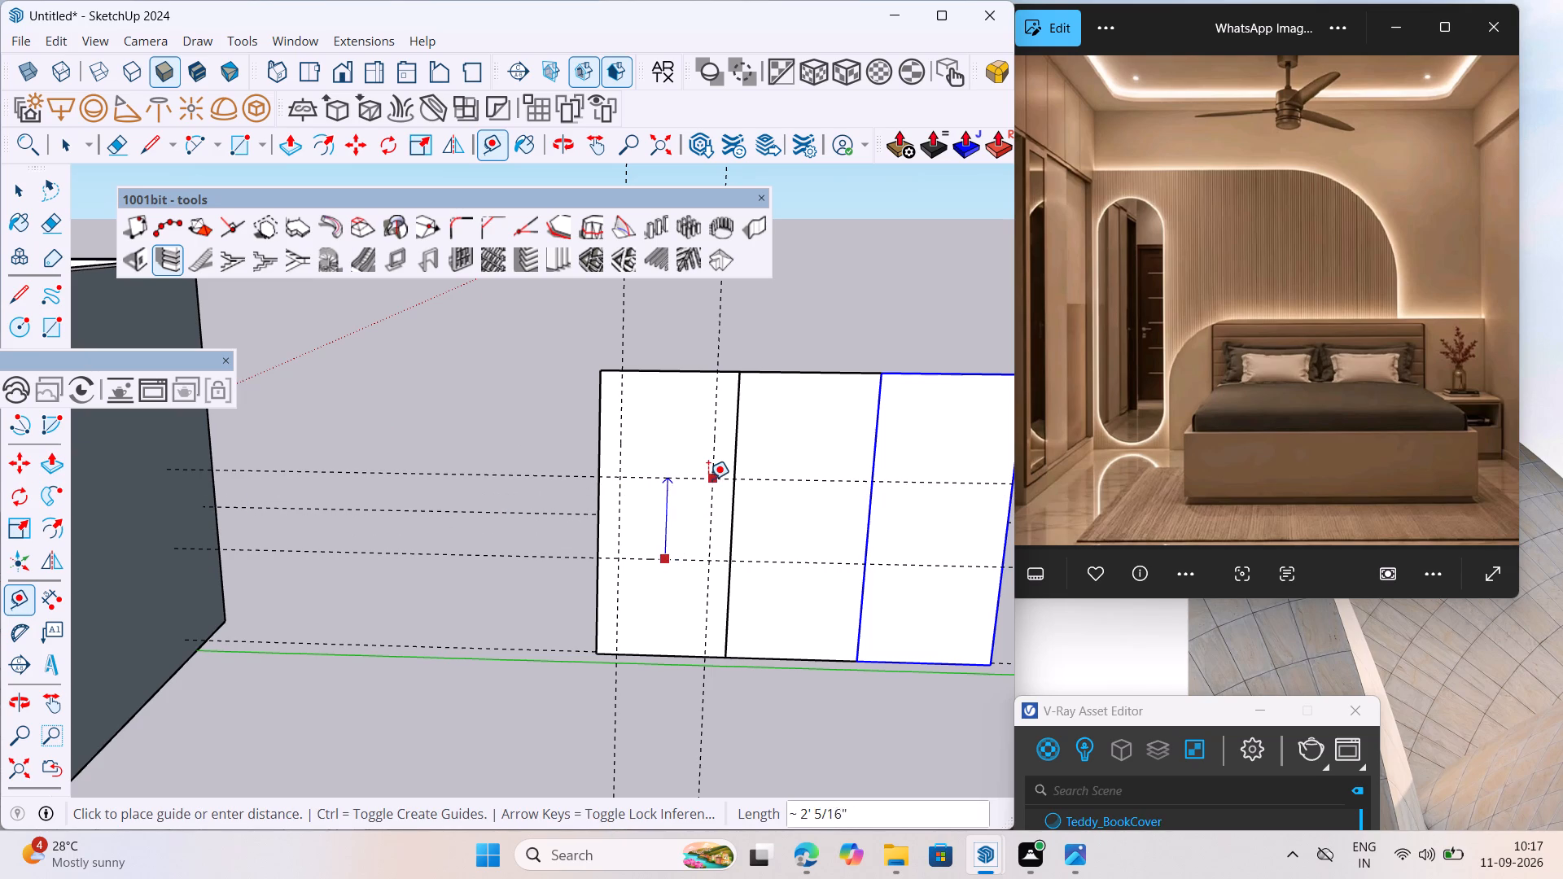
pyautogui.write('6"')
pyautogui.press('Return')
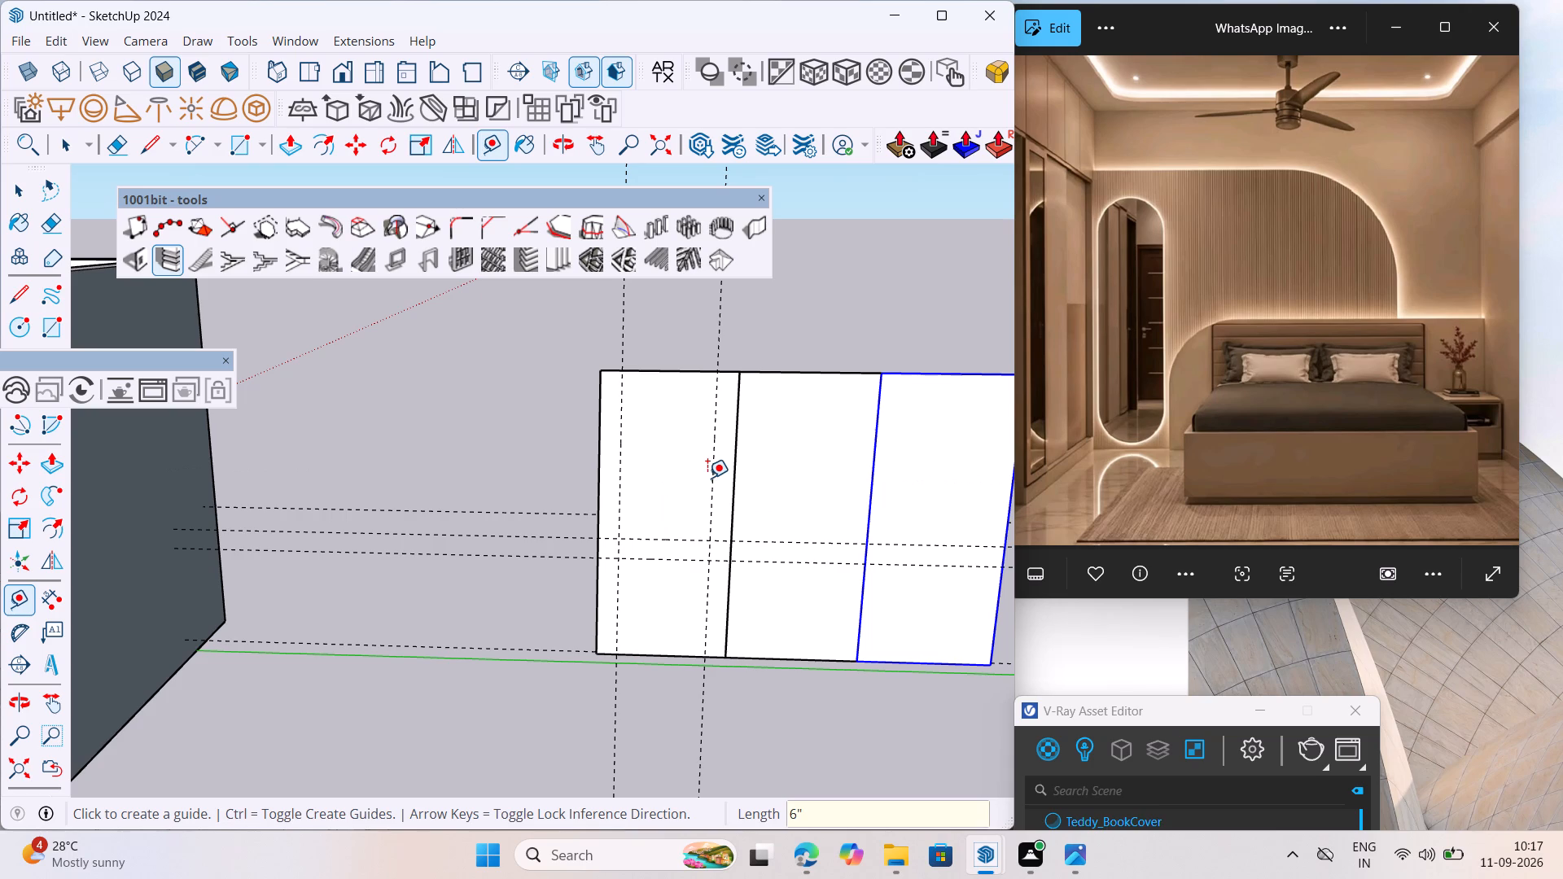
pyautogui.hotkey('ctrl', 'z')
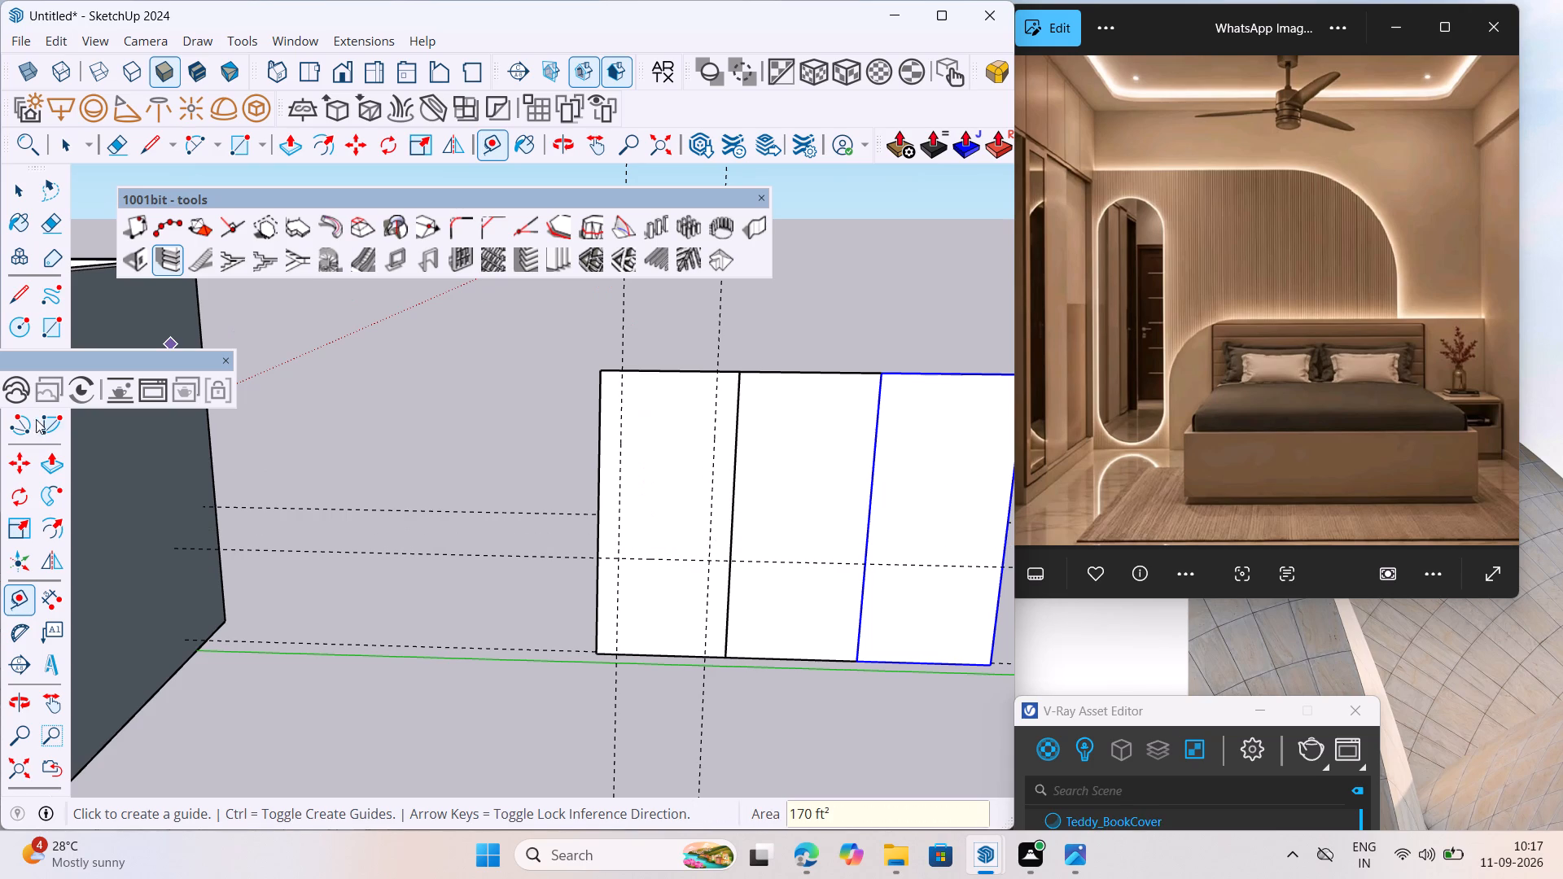
# Draw a rectangle on the nearest door panel between the two vertical guides, from its top edge down to the horizontal guide.
pyautogui.click(59, 321)
pyautogui.scroll(3, 762, 399)
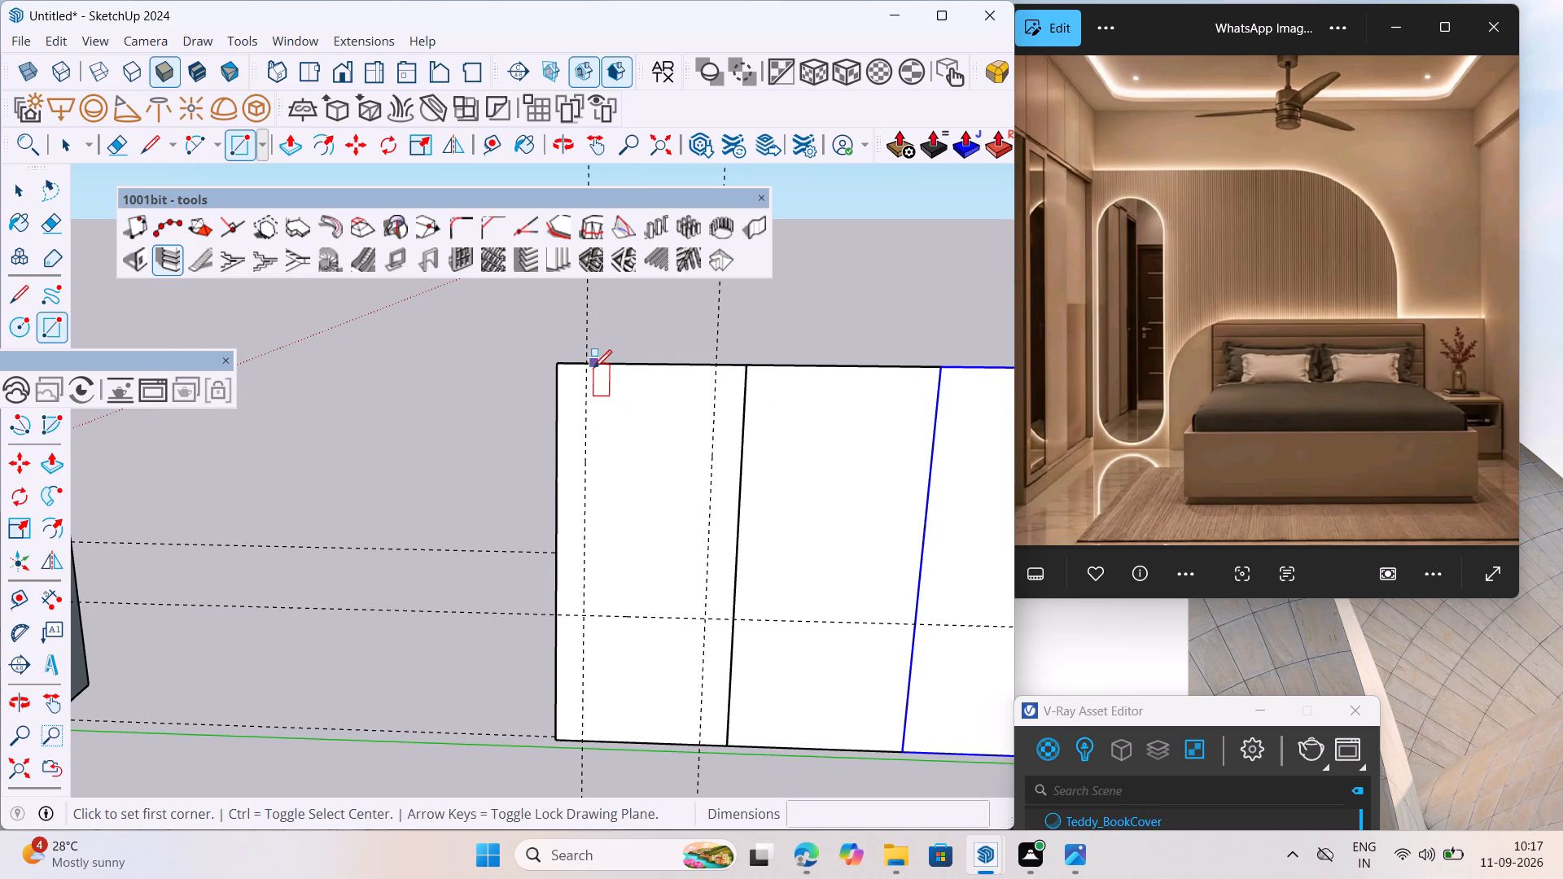
pyautogui.click(586, 362)
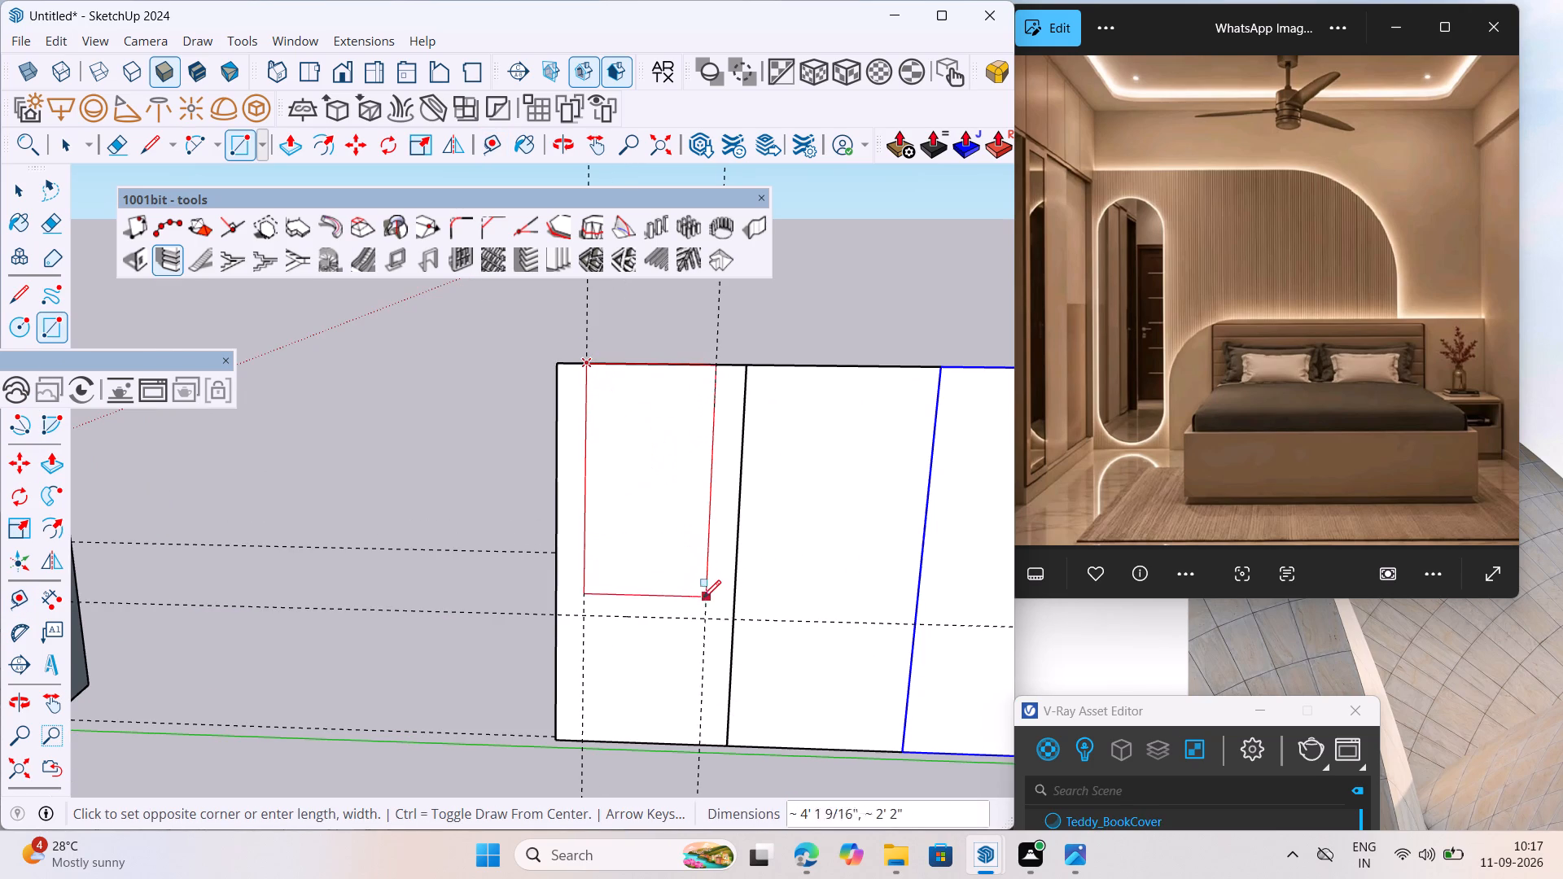
pyautogui.click(703, 617)
pyautogui.scroll(-6, 592, 526)
pyautogui.scroll(6, 598, 537)
pyautogui.scroll(-5, 587, 501)
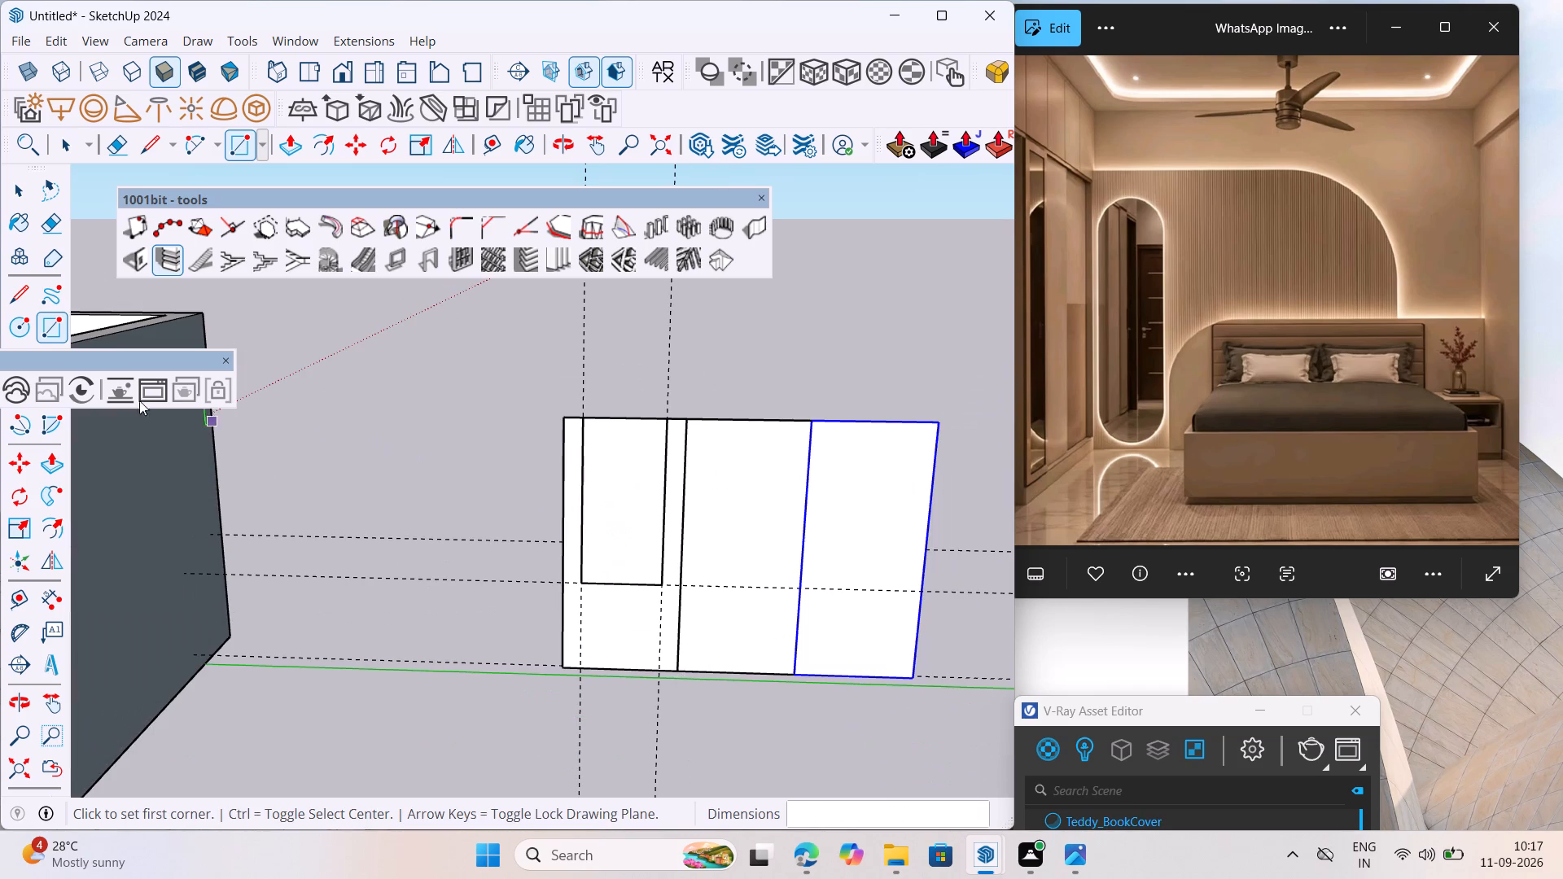
# Move the floating V-Ray for SketchUp tool palette clear of the drawing tools and close it.
pyautogui.click(14, 192)
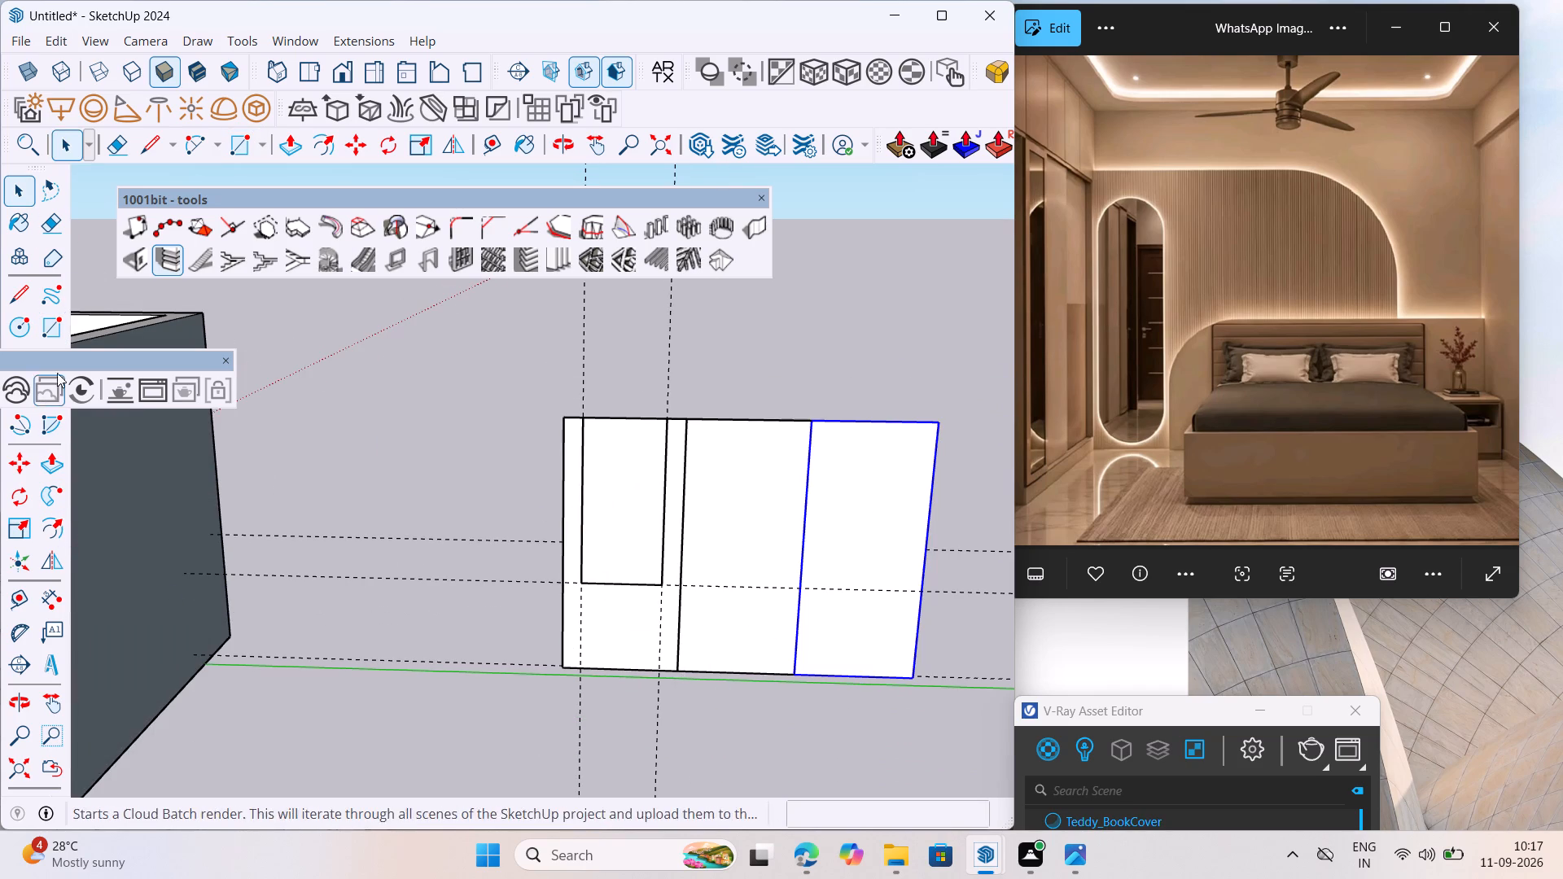
pyautogui.moveTo(85, 364); pyautogui.dragTo(479, 334)
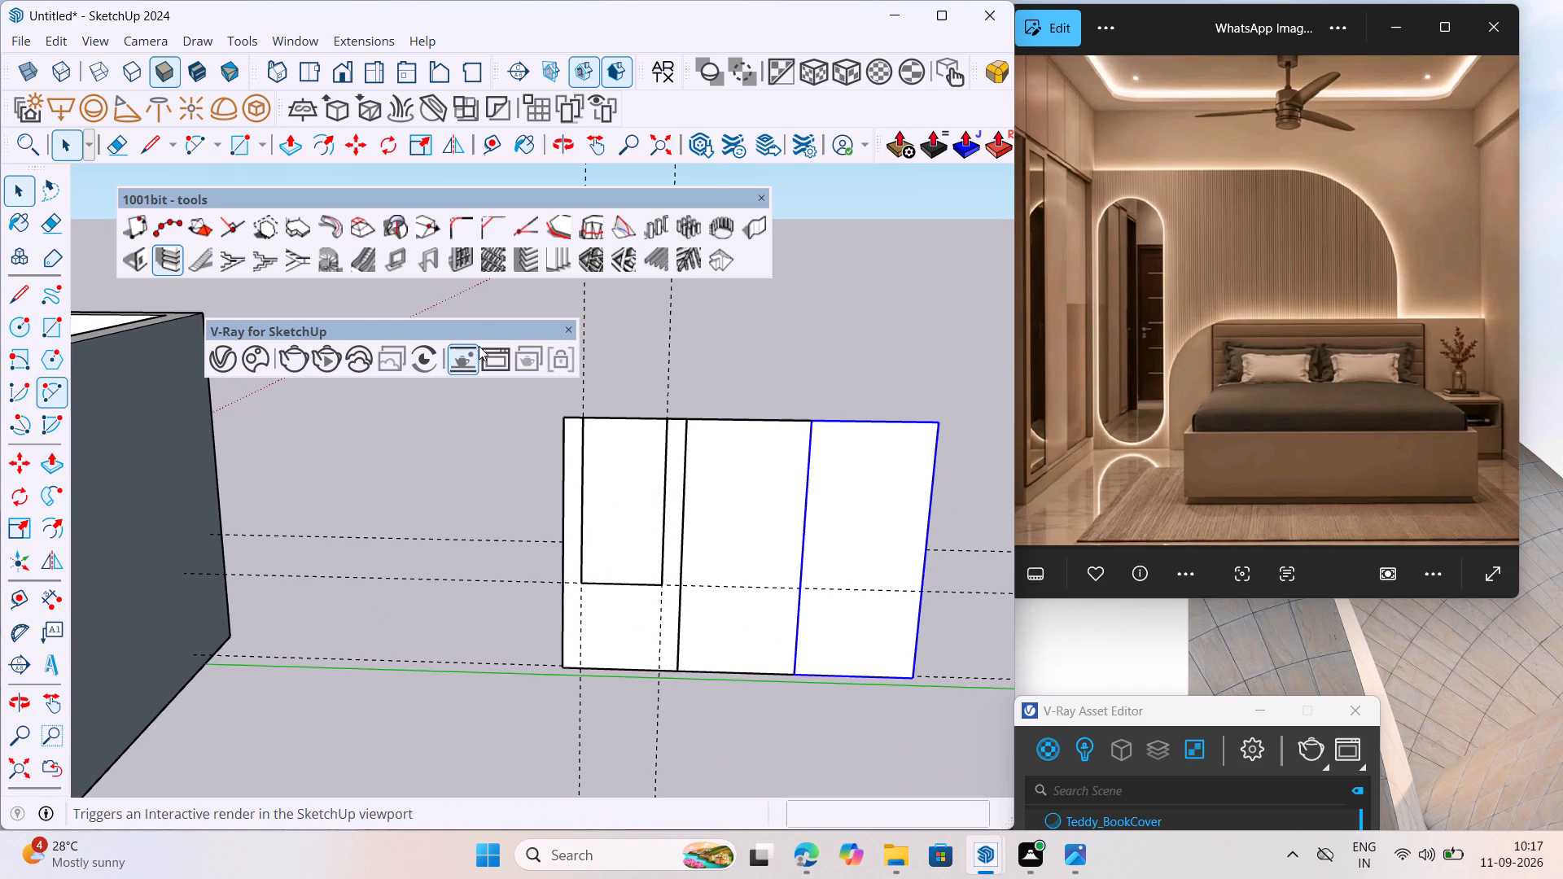
pyautogui.click(569, 329)
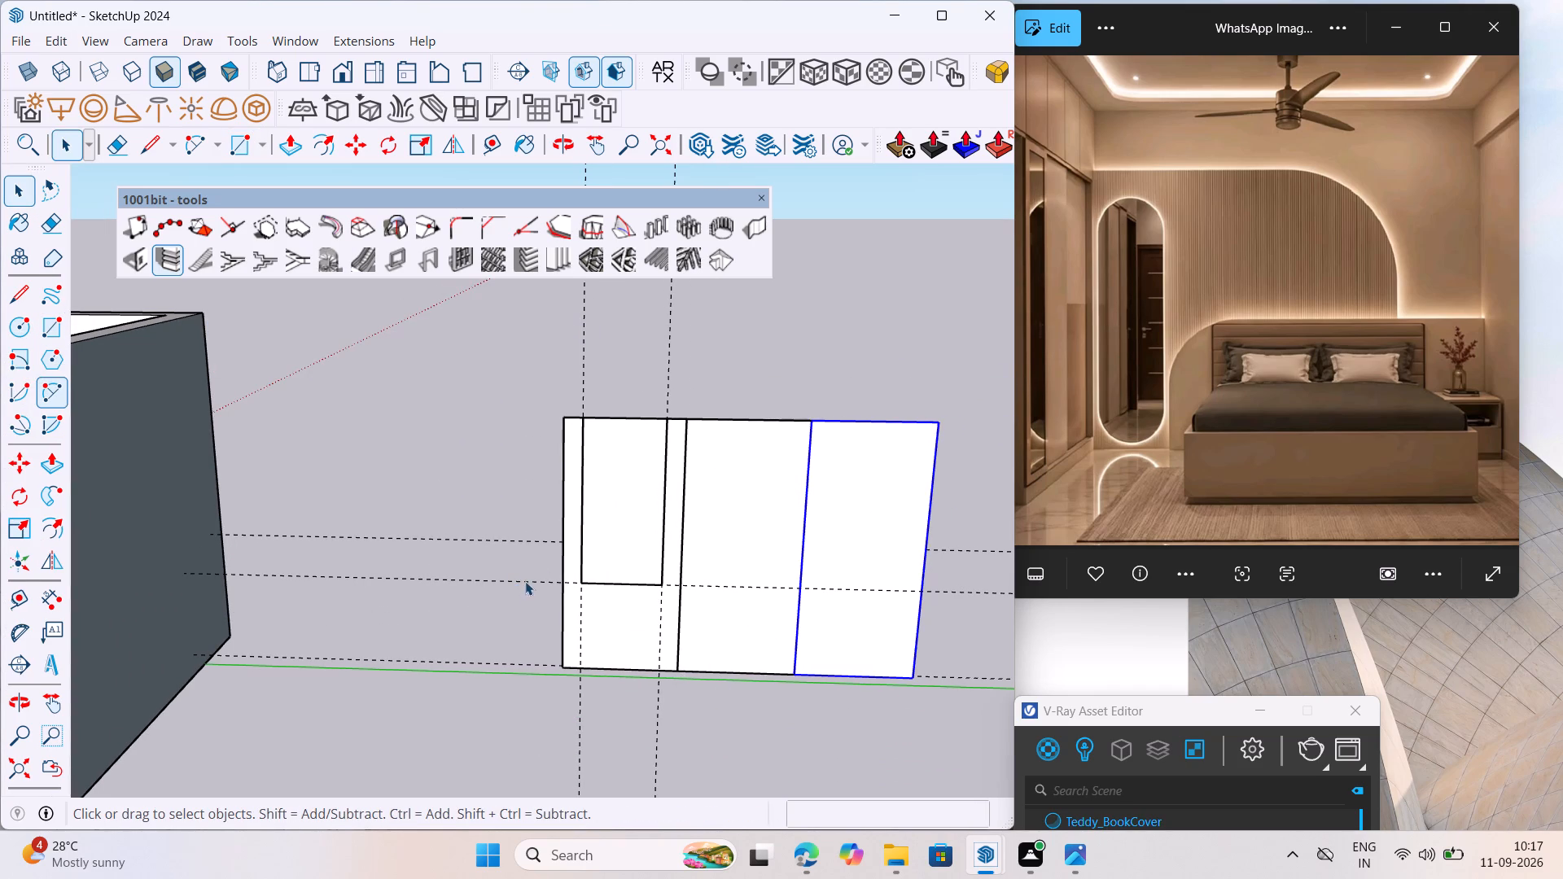
# Copy the bottom edge of the nearest door panel's inset rectangle 1' straight up.
pyautogui.scroll(5, 612, 575)
pyautogui.click(614, 593)
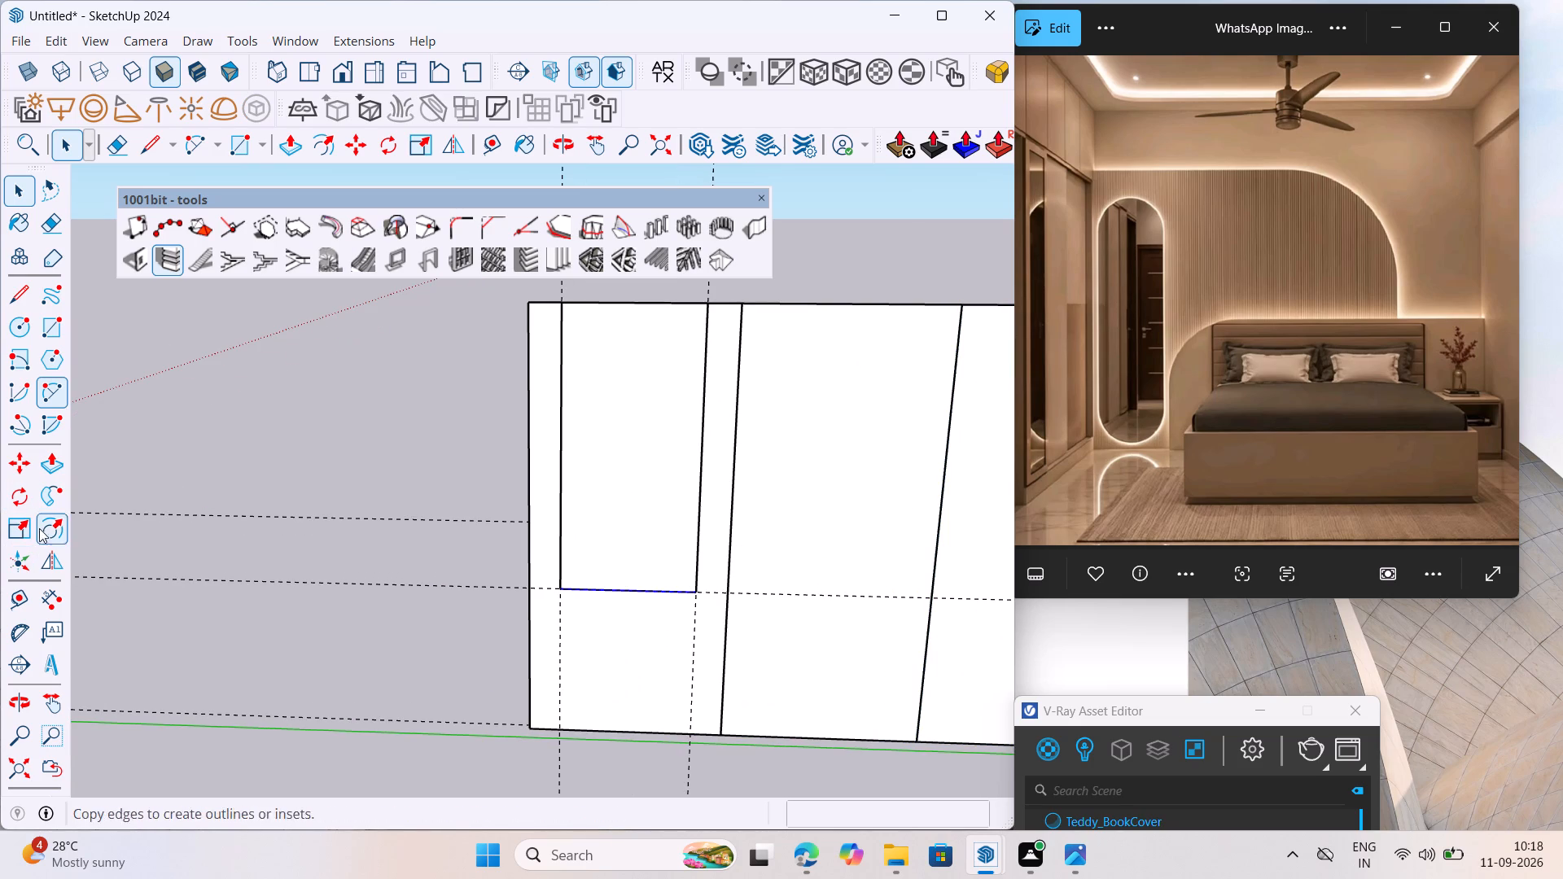
pyautogui.click(21, 466)
pyautogui.click(634, 593)
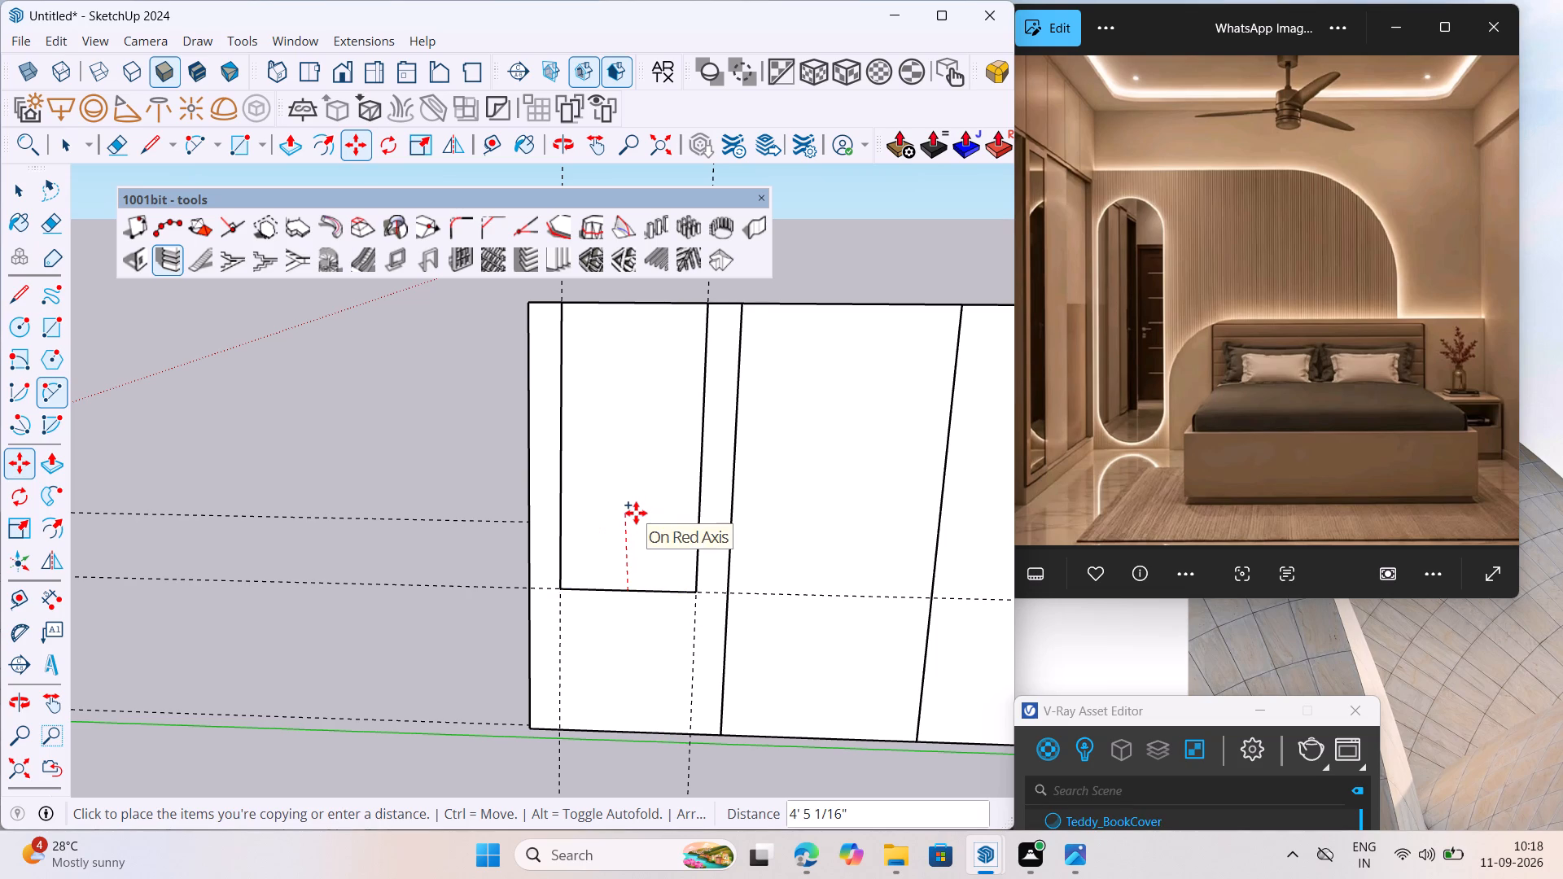
pyautogui.press('Up')
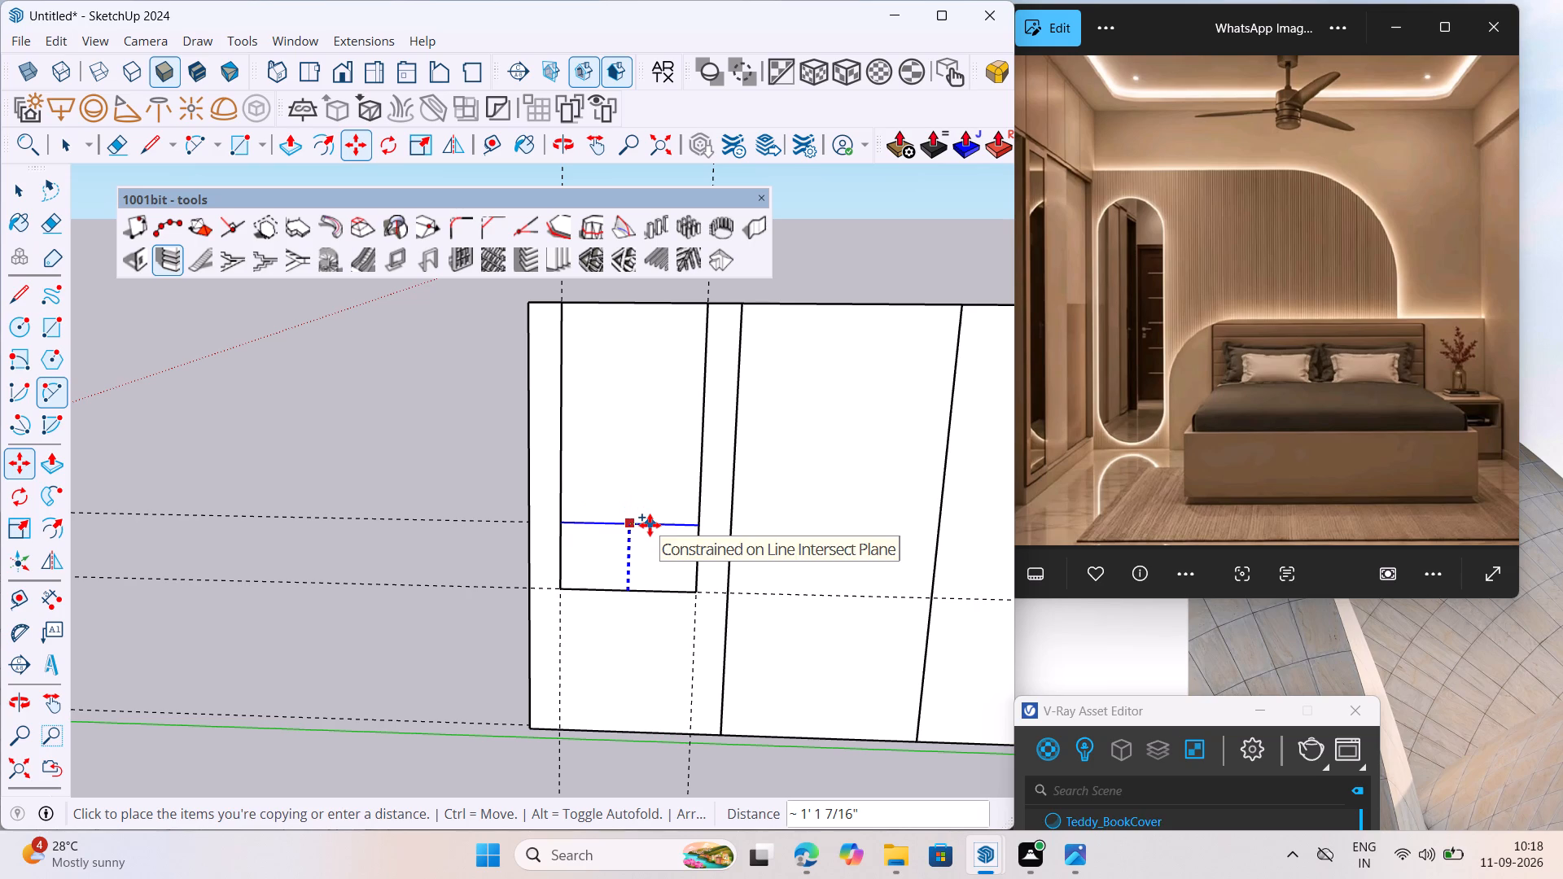
pyautogui.press('1')
pyautogui.press("'")
pyautogui.press('Return')
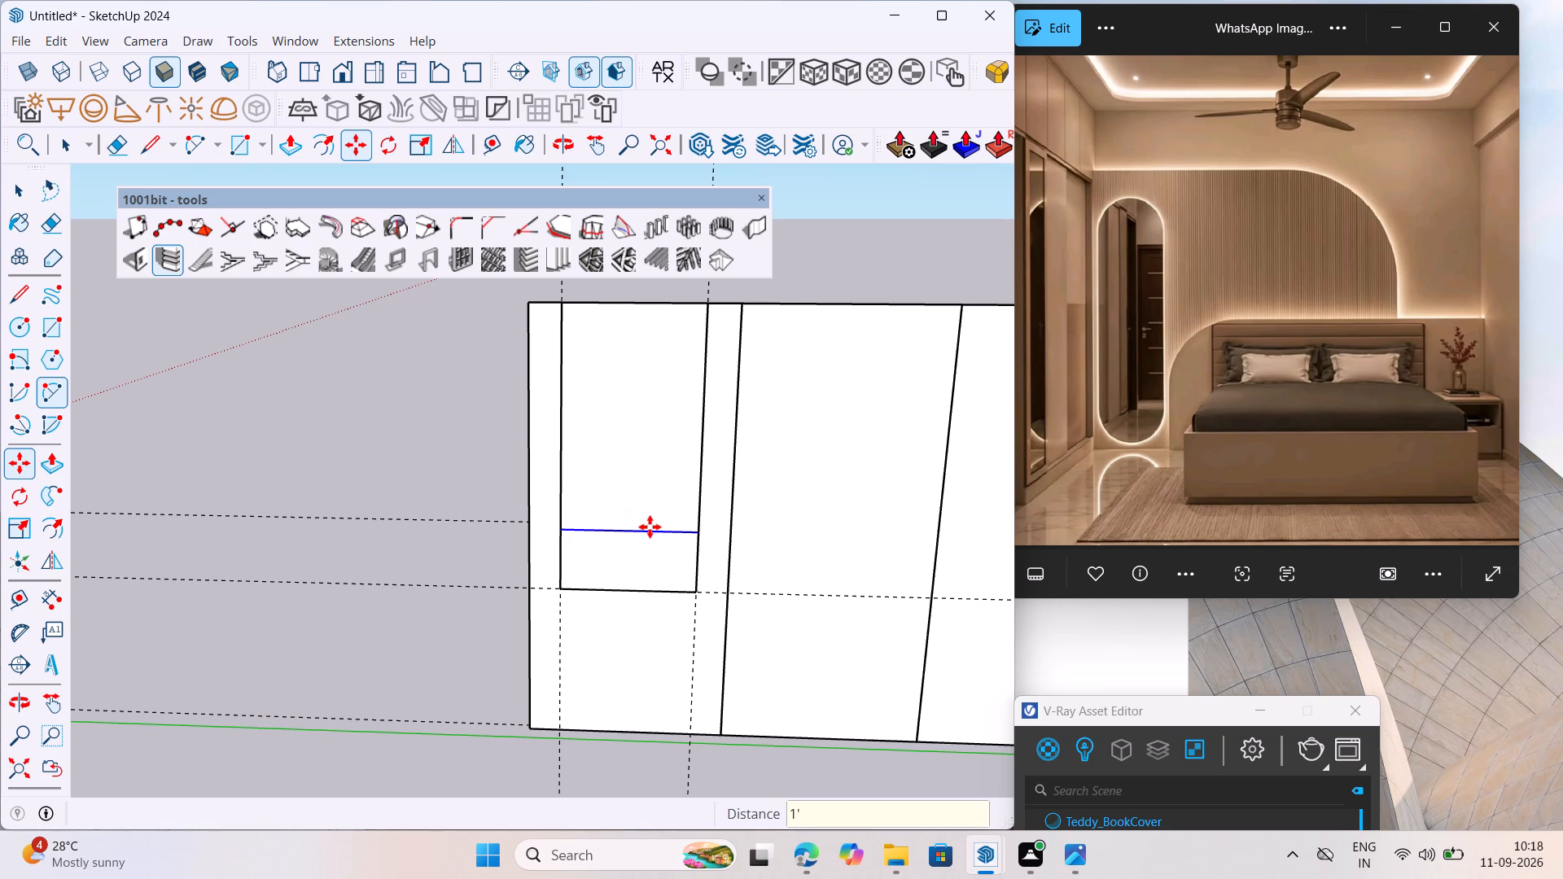
pyautogui.press('space')
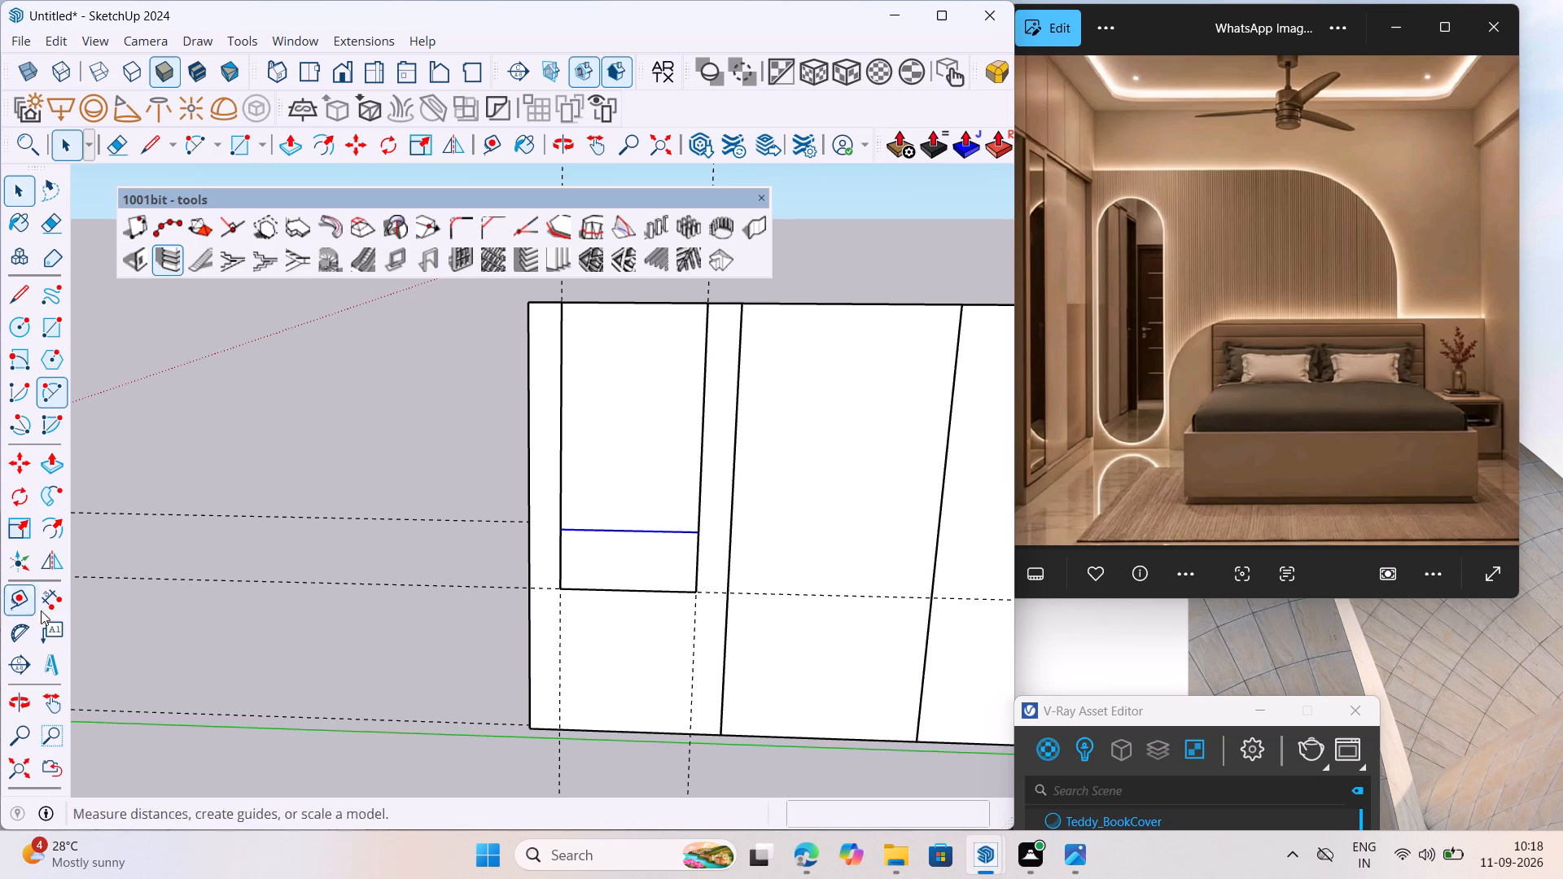
# Draw a circle centered on the copied edge's midpoint, with its radius reaching the edge's endpoint on the inset's side.
pyautogui.click(11, 326)
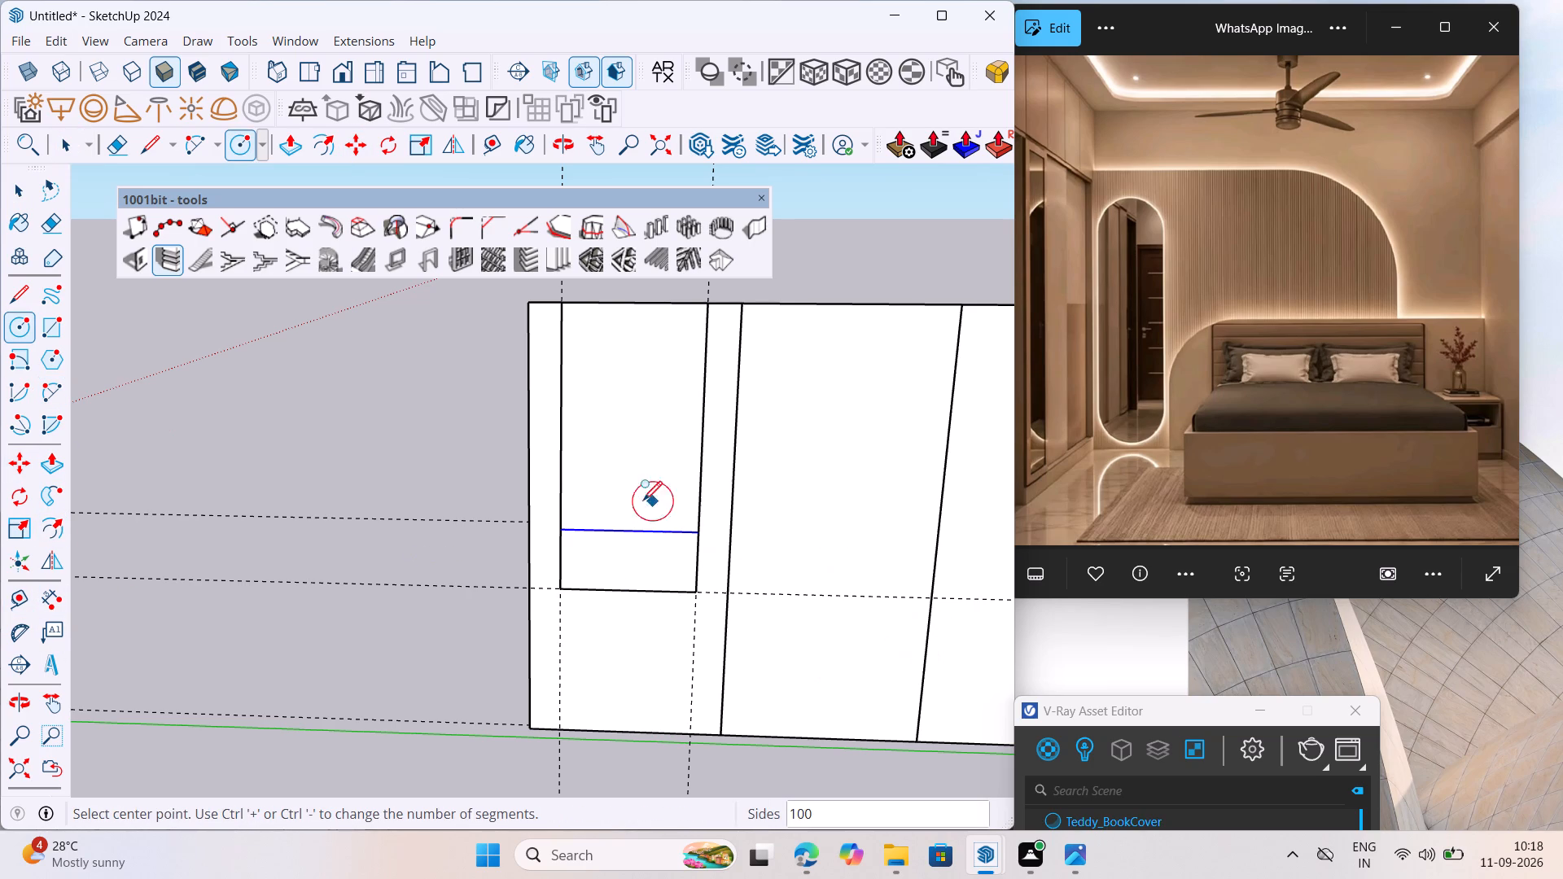
pyautogui.scroll(3, 605, 549)
pyautogui.click(633, 523)
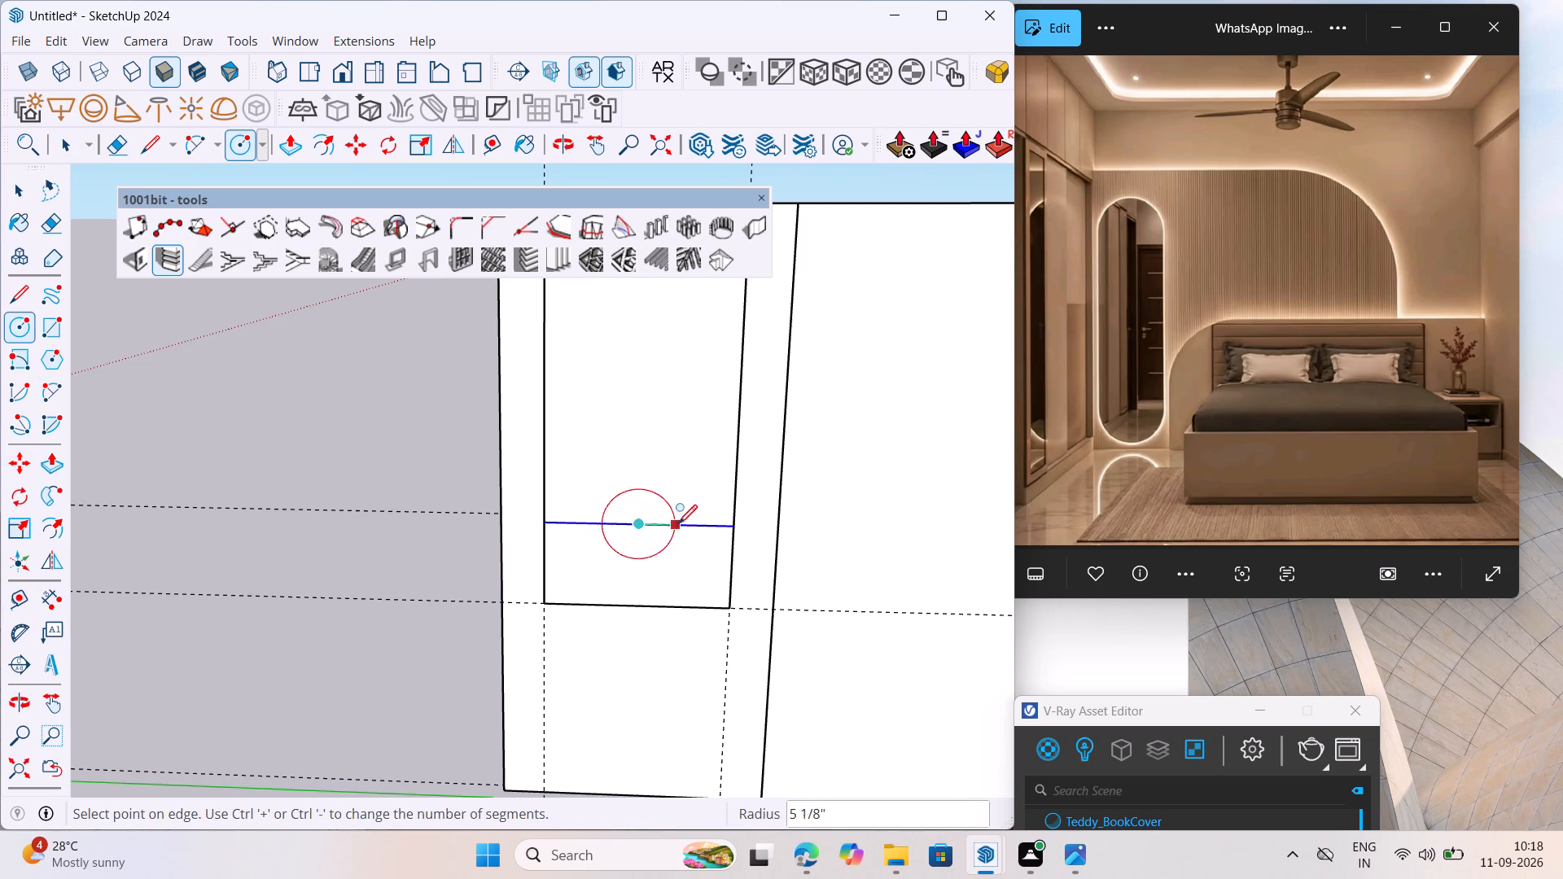
pyautogui.click(731, 523)
pyautogui.scroll(-7, 628, 624)
pyautogui.press('space')
# Delete the upper half of the circle and the horizontal edge across its center.
pyautogui.scroll(7, 655, 558)
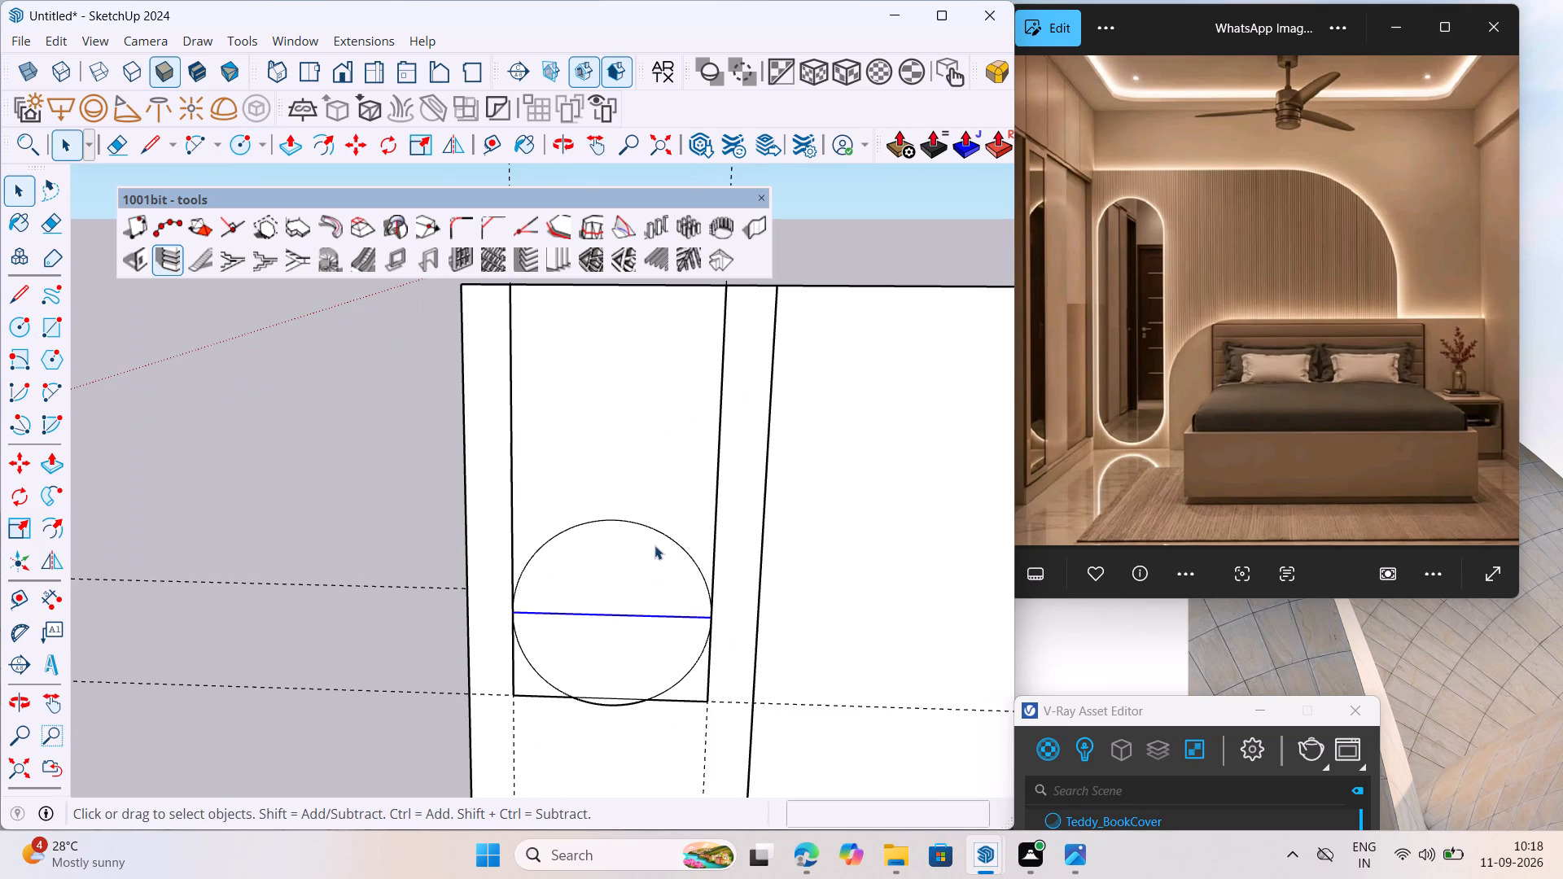
pyautogui.click(667, 536)
pyautogui.press('Delete')
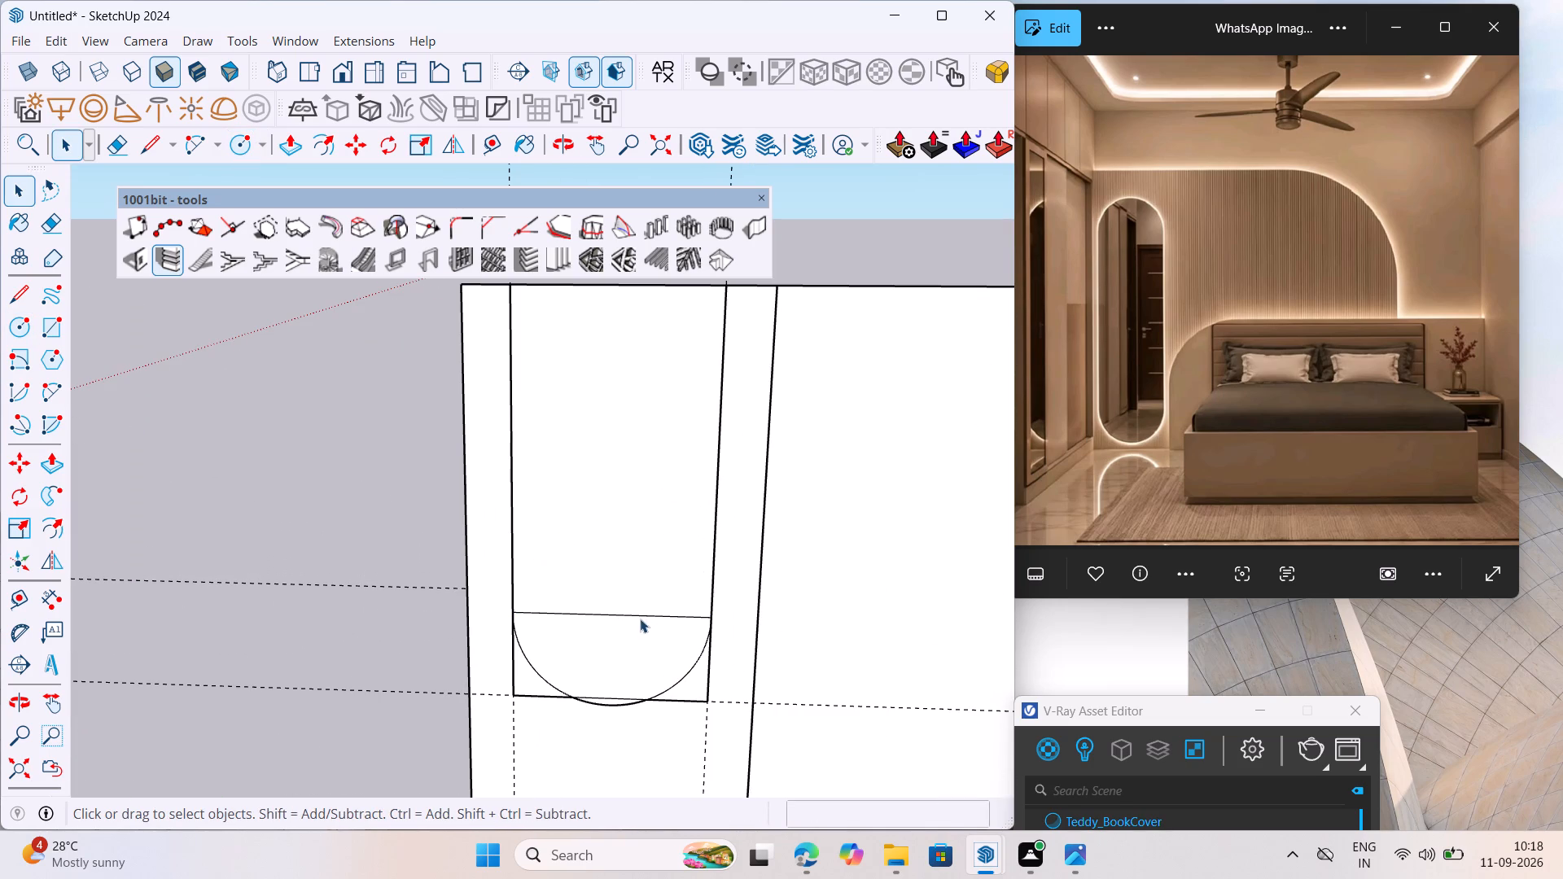
pyautogui.click(646, 614)
pyautogui.press('Delete')
# Erase the leftover square corner edges around the lower arc so the inset shape has a rounded bottom.
pyautogui.click(527, 692)
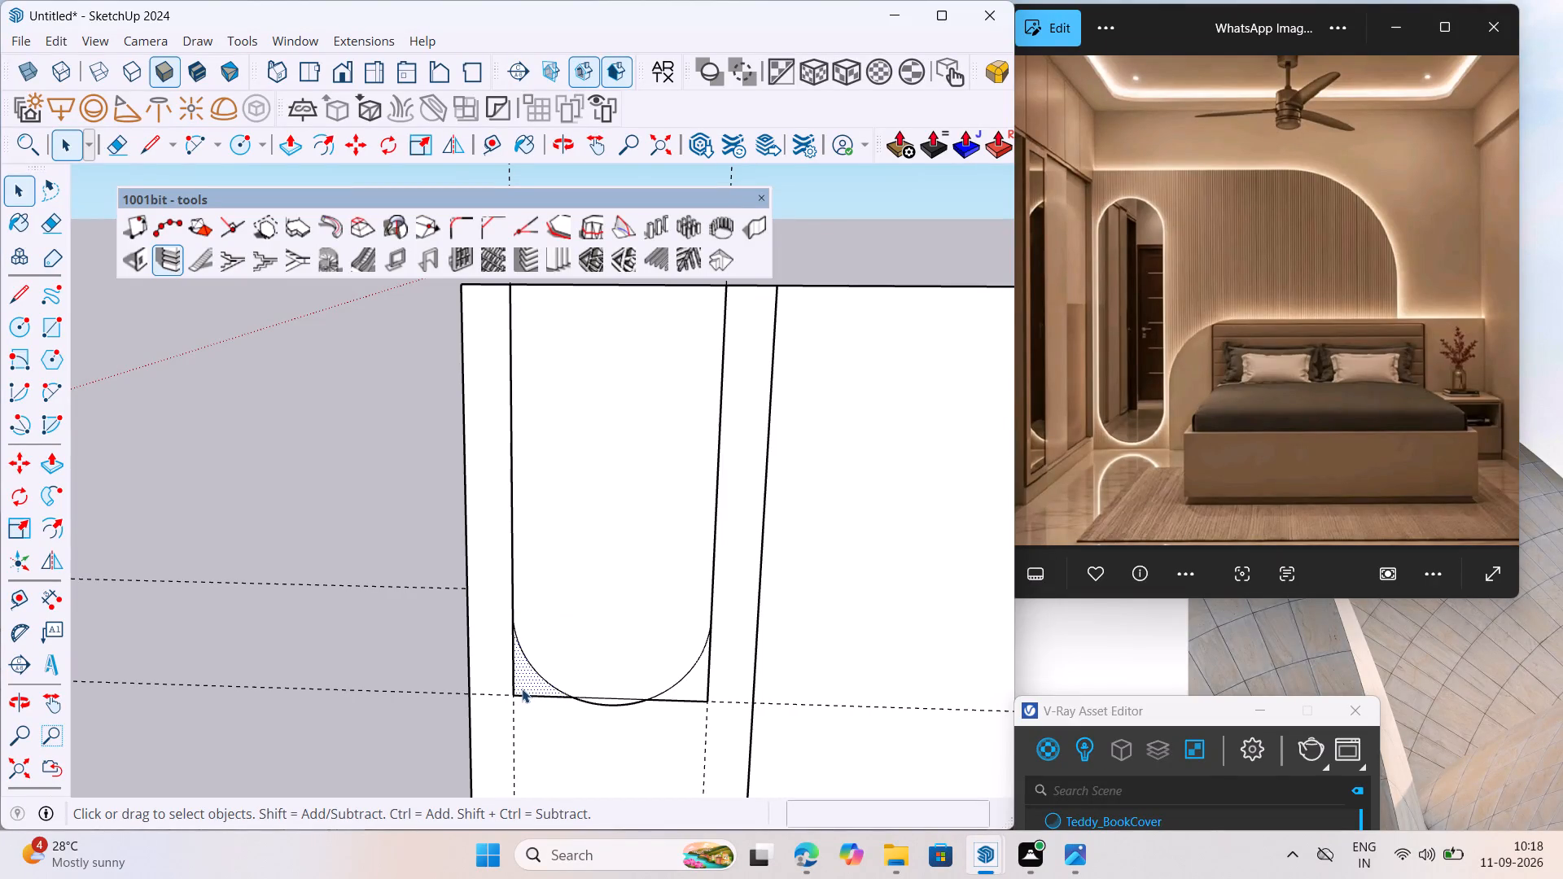
pyautogui.press('Delete')
pyautogui.hotkey('ctrl', 'z')
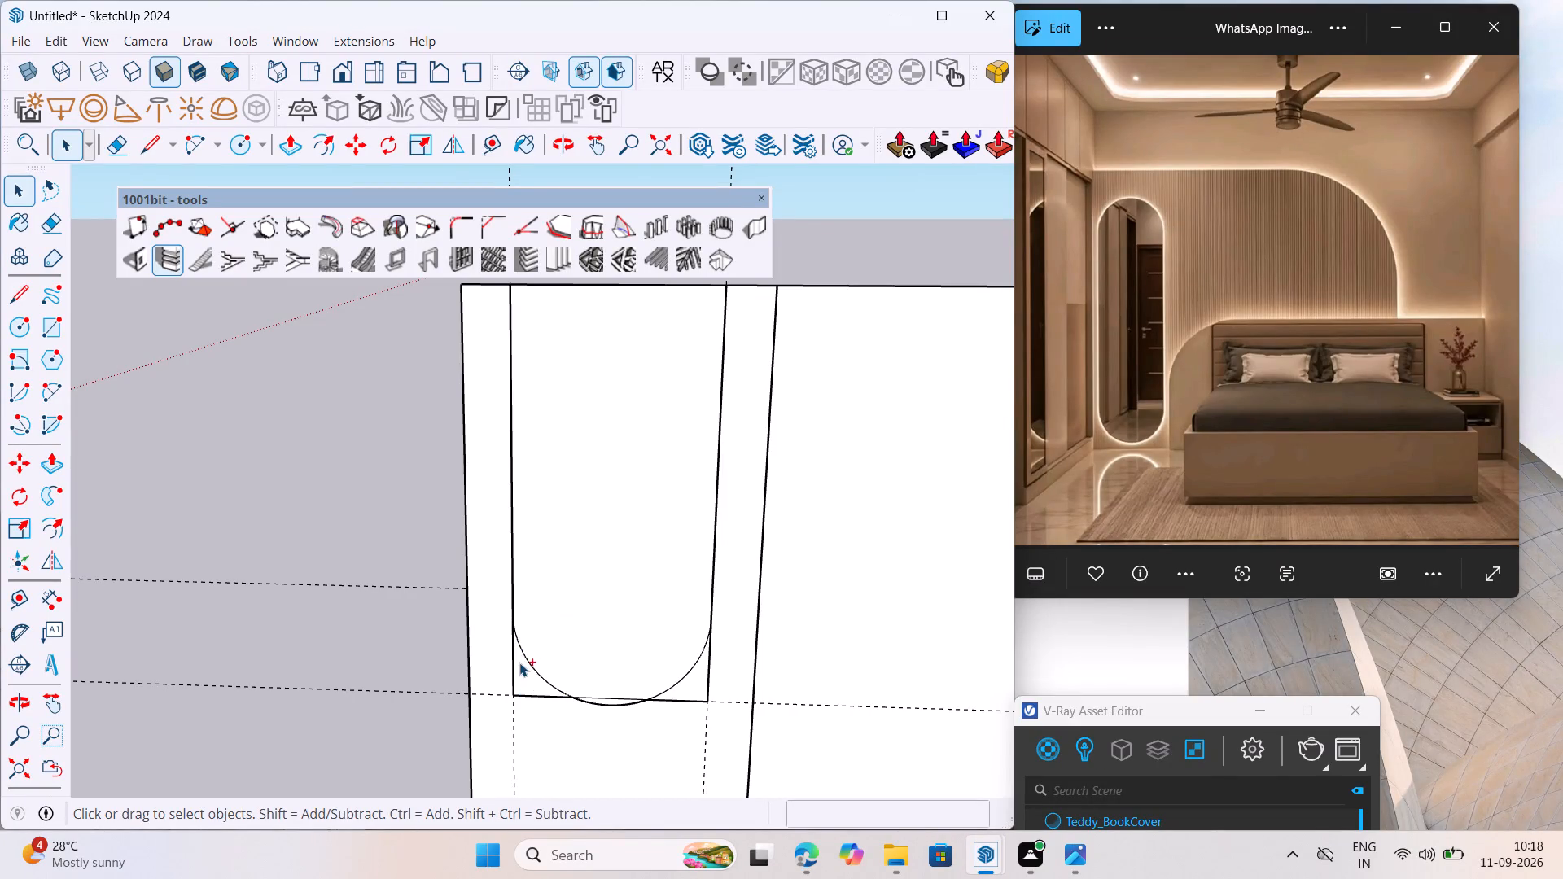
pyautogui.click(514, 675)
pyautogui.press('Delete')
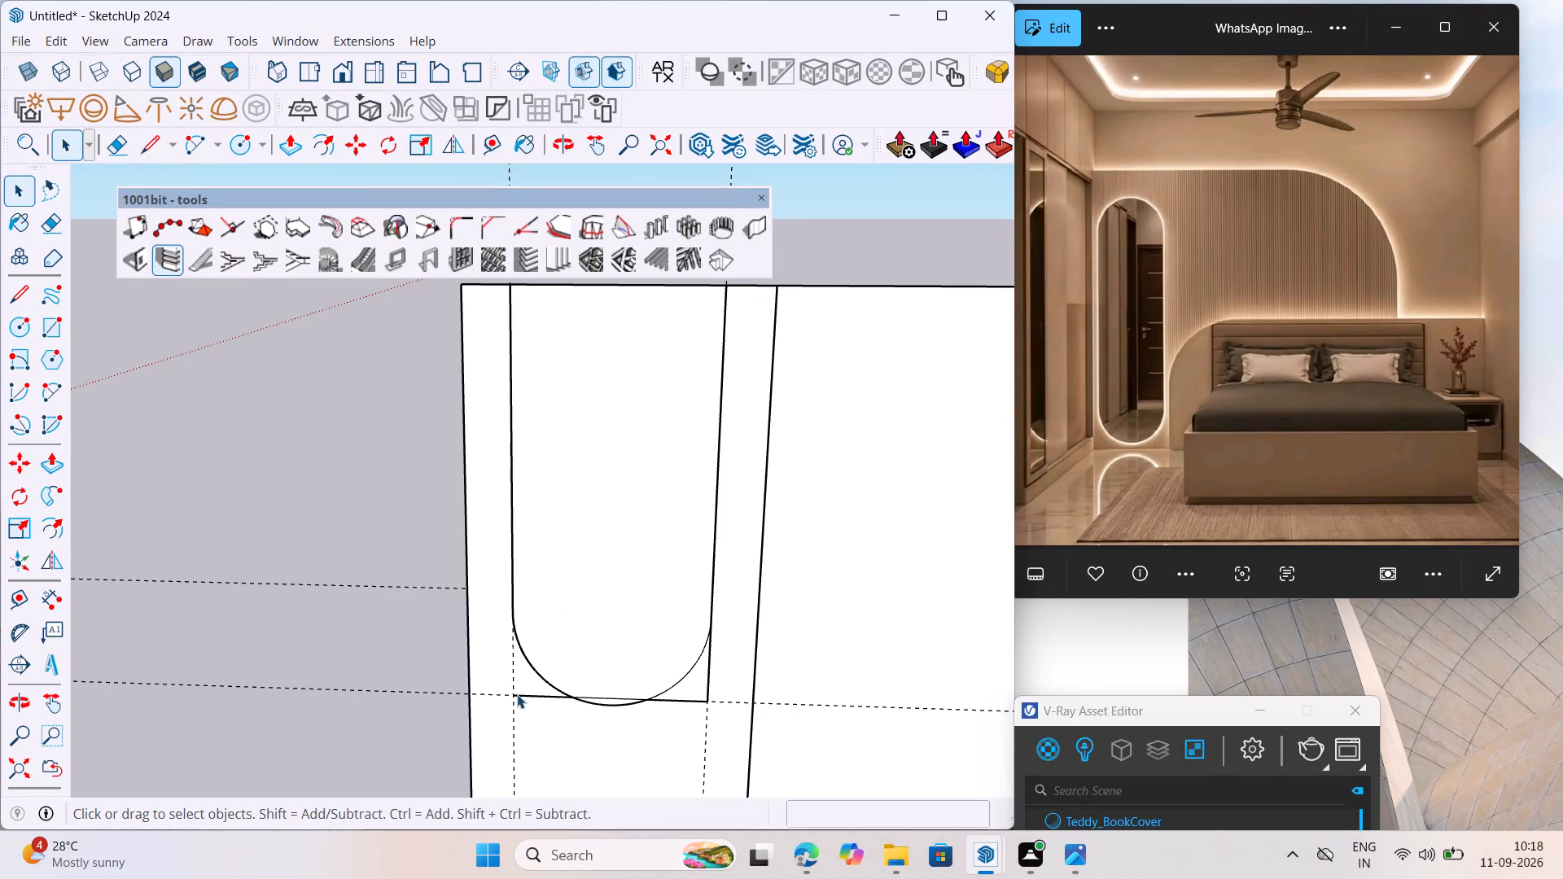
pyautogui.click(519, 696)
pyautogui.press('Delete')
pyautogui.click(593, 699)
pyautogui.press('Delete')
pyautogui.click(671, 703)
pyautogui.press('Delete')
pyautogui.click(709, 682)
pyautogui.press('Delete')
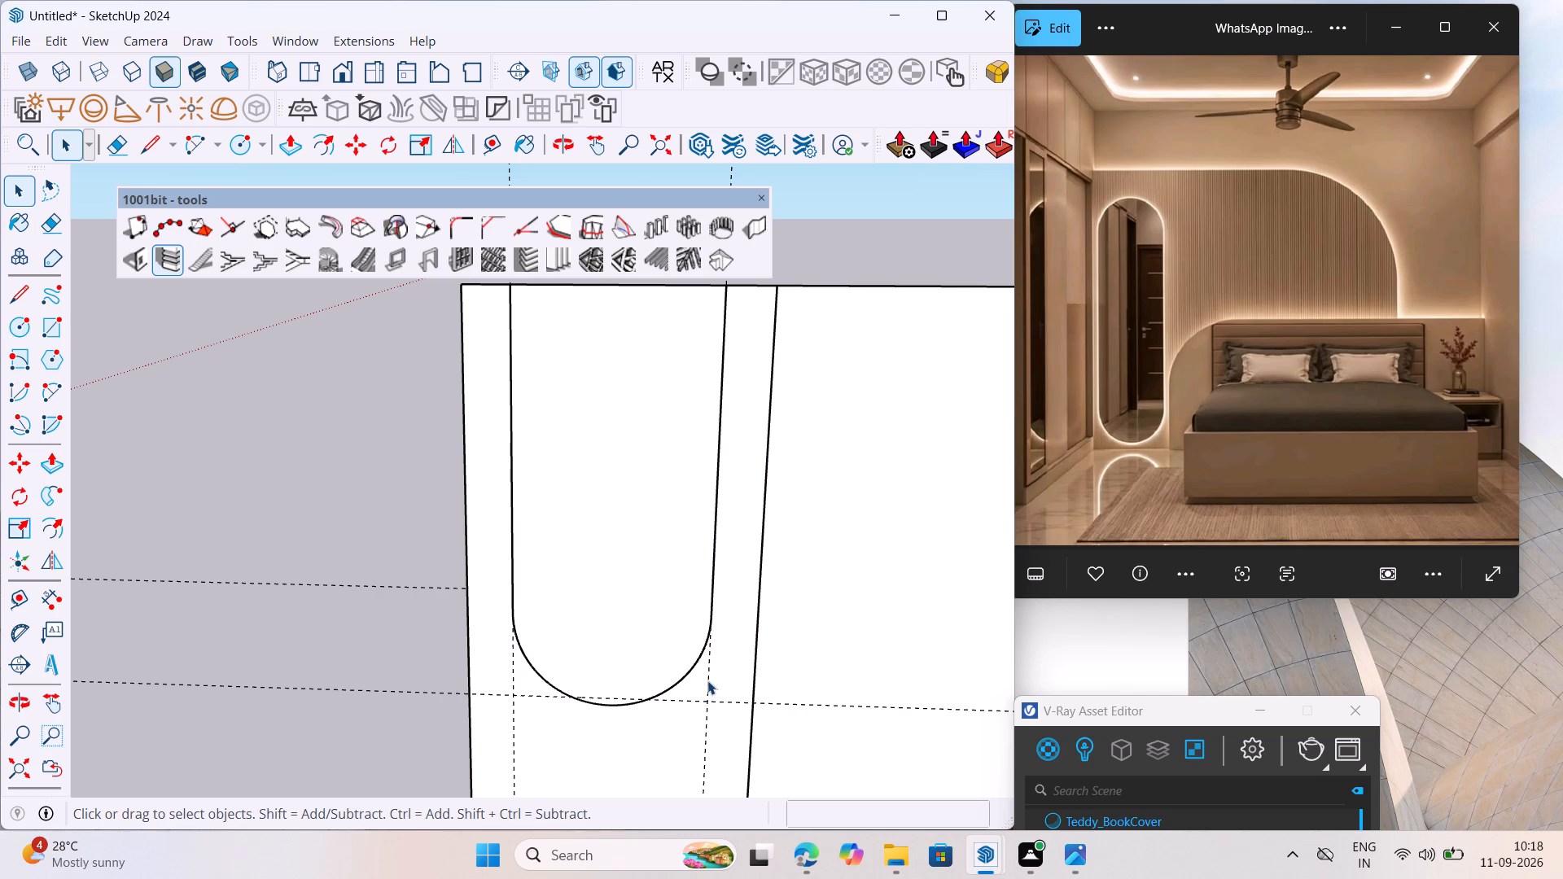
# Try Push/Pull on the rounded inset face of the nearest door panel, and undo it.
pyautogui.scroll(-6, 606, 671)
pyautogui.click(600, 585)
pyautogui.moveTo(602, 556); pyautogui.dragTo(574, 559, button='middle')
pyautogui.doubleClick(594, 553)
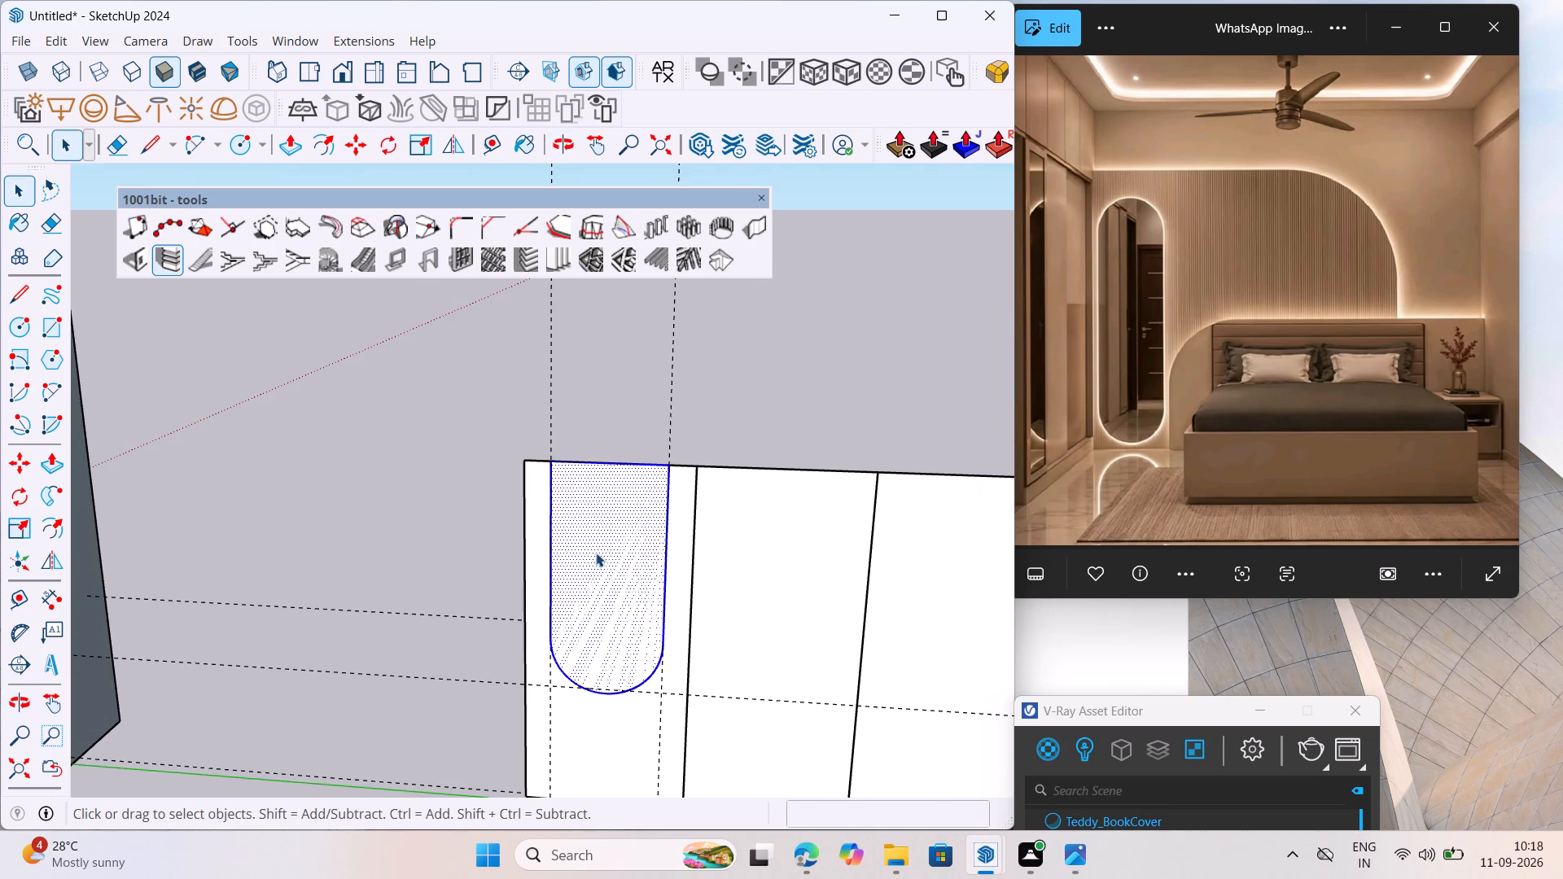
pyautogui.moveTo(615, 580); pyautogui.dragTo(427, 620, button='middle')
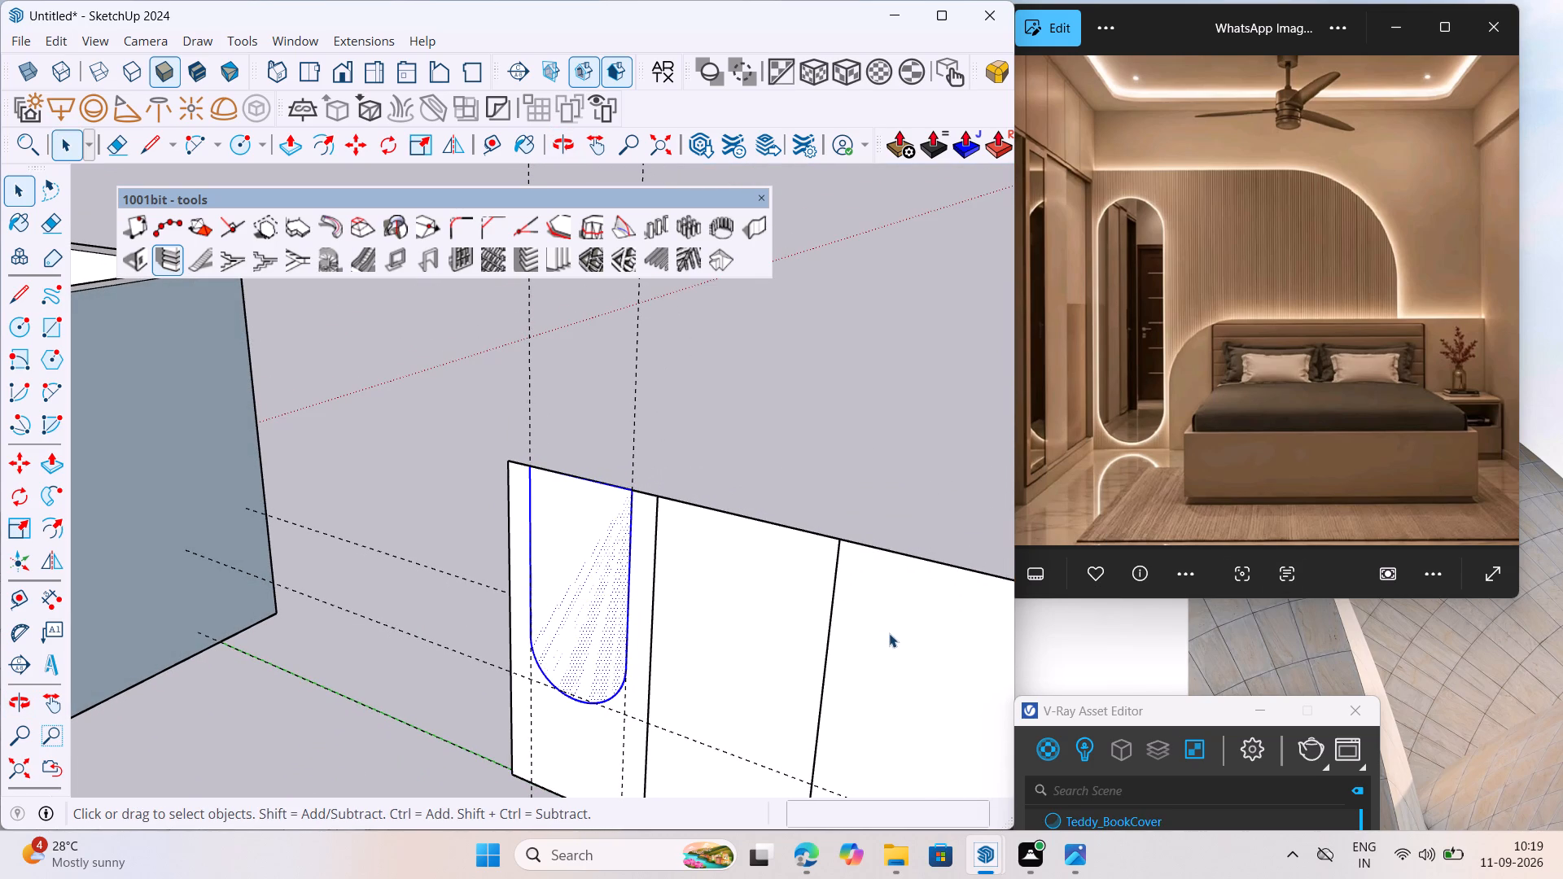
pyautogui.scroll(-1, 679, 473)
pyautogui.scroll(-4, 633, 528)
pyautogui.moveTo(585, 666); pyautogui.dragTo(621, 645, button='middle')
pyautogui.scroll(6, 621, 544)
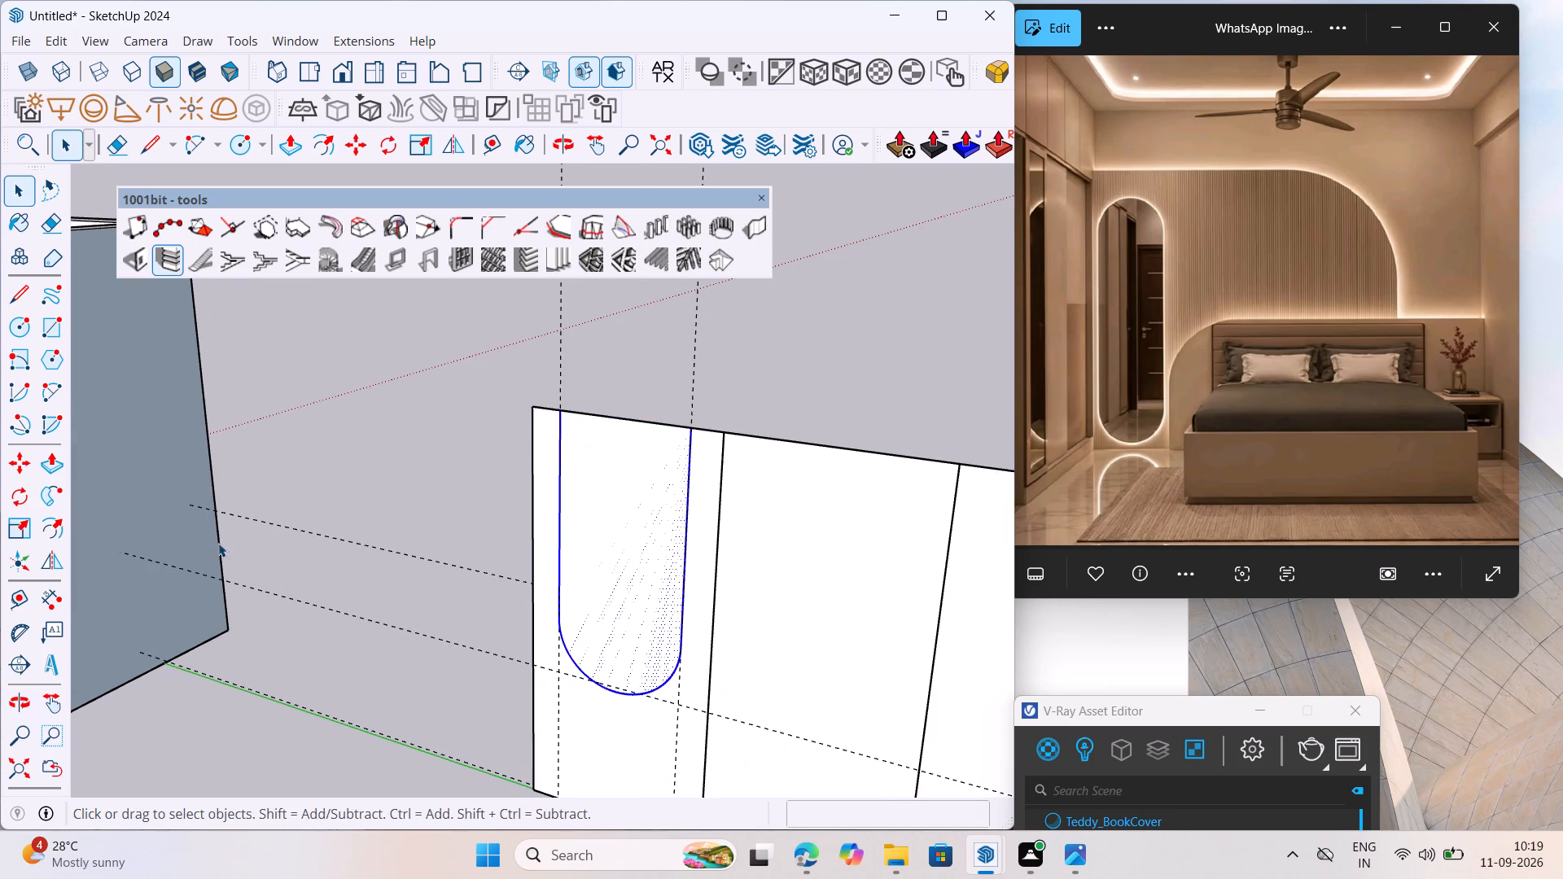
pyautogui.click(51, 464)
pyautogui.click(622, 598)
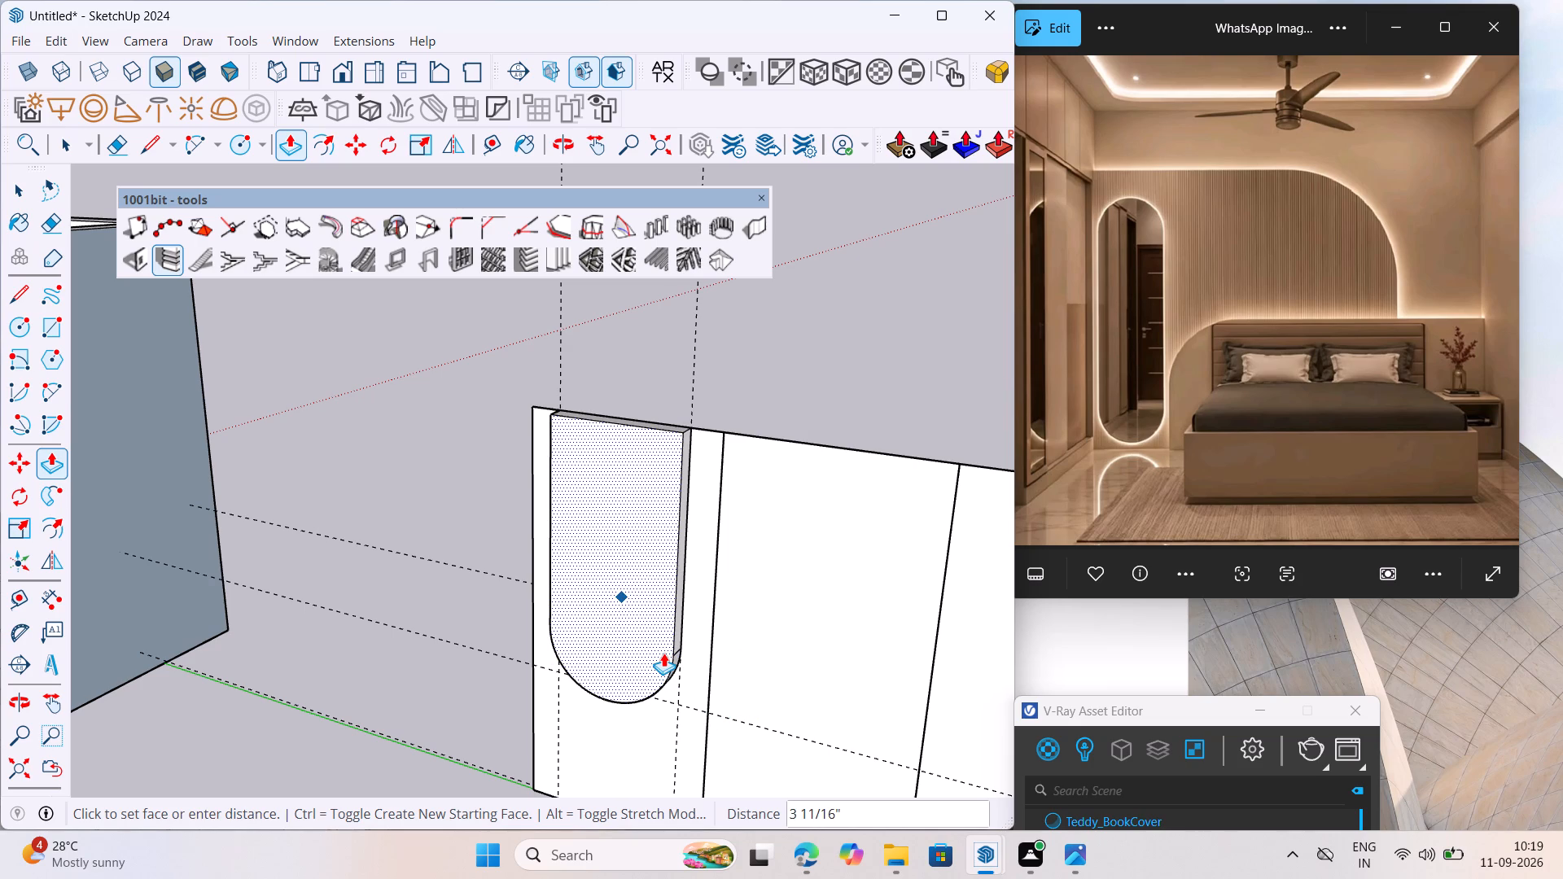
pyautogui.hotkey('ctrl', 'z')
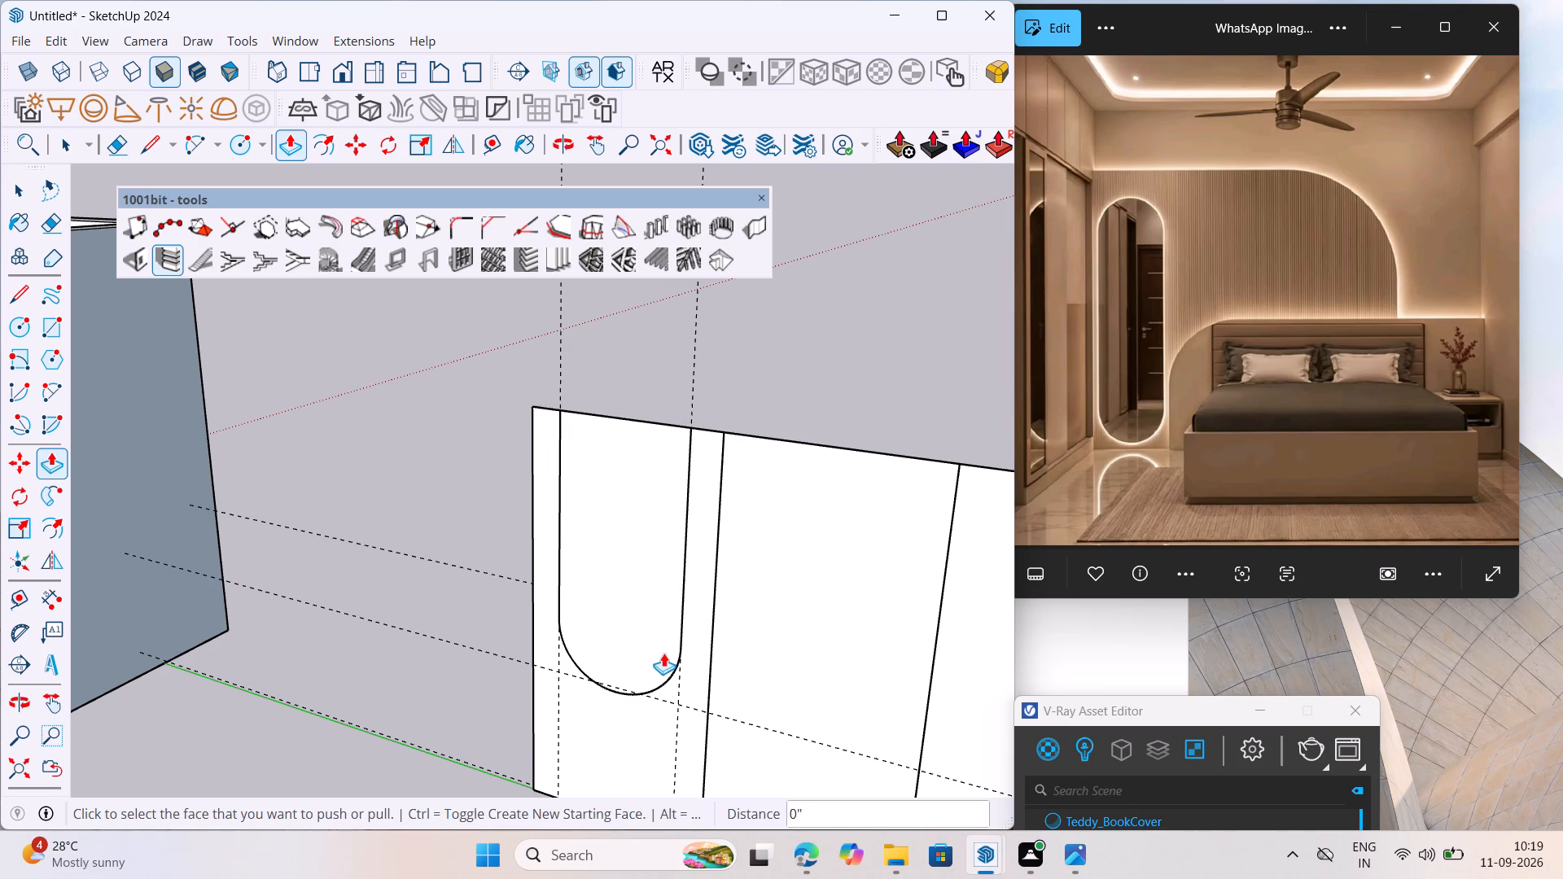
# Group the rounded inset face together with its bounding edges.
pyautogui.click(11, 197)
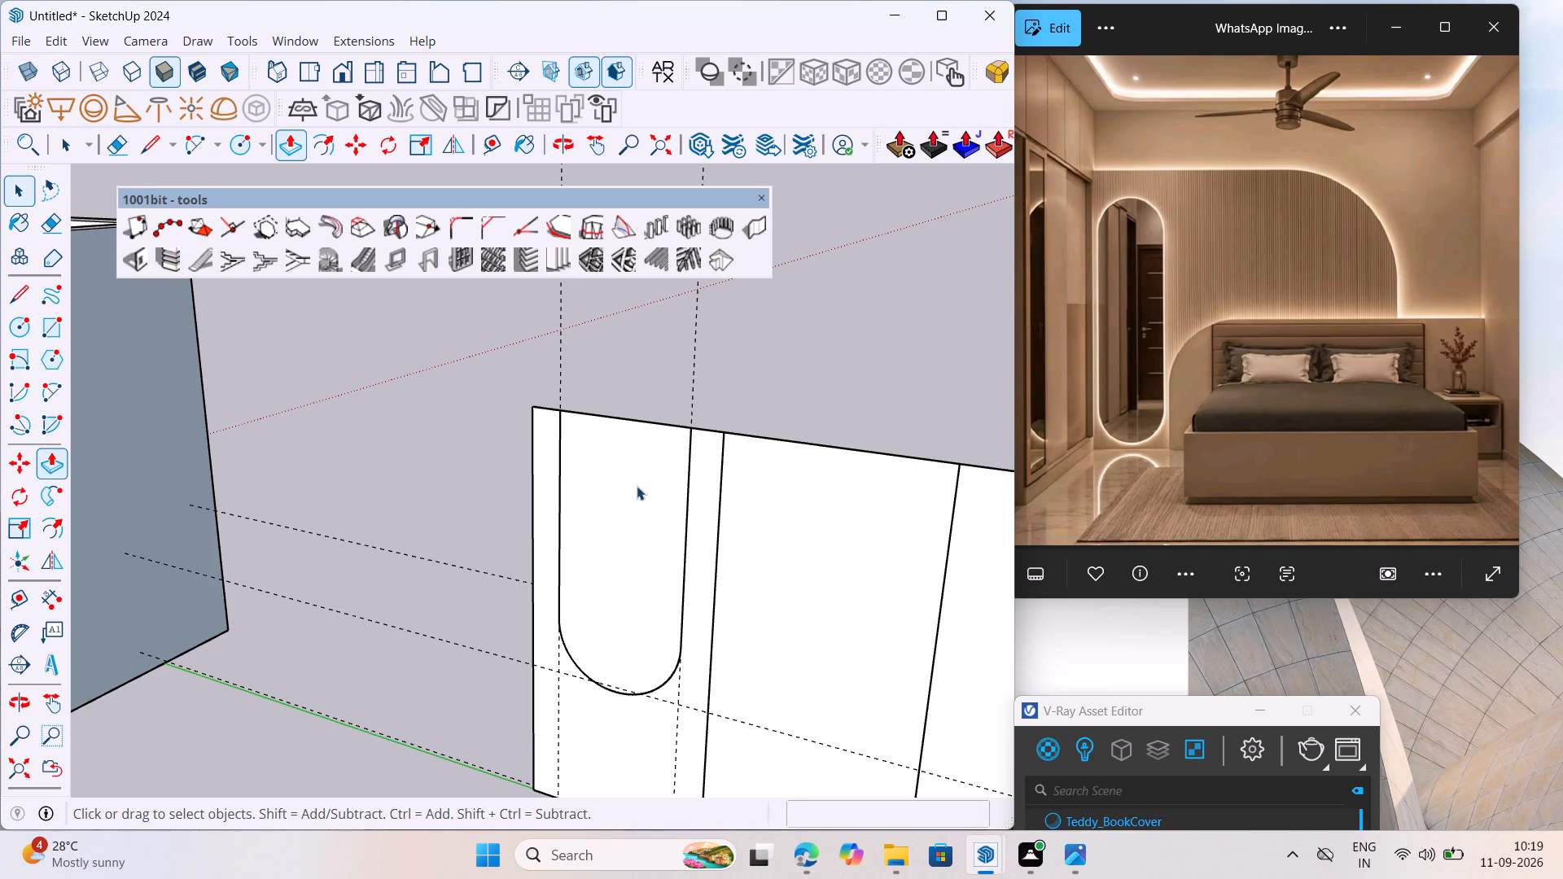
pyautogui.tripleClick(589, 503)
pyautogui.tripleClick(593, 506)
pyautogui.click(602, 505)
pyautogui.rightClick(620, 335)
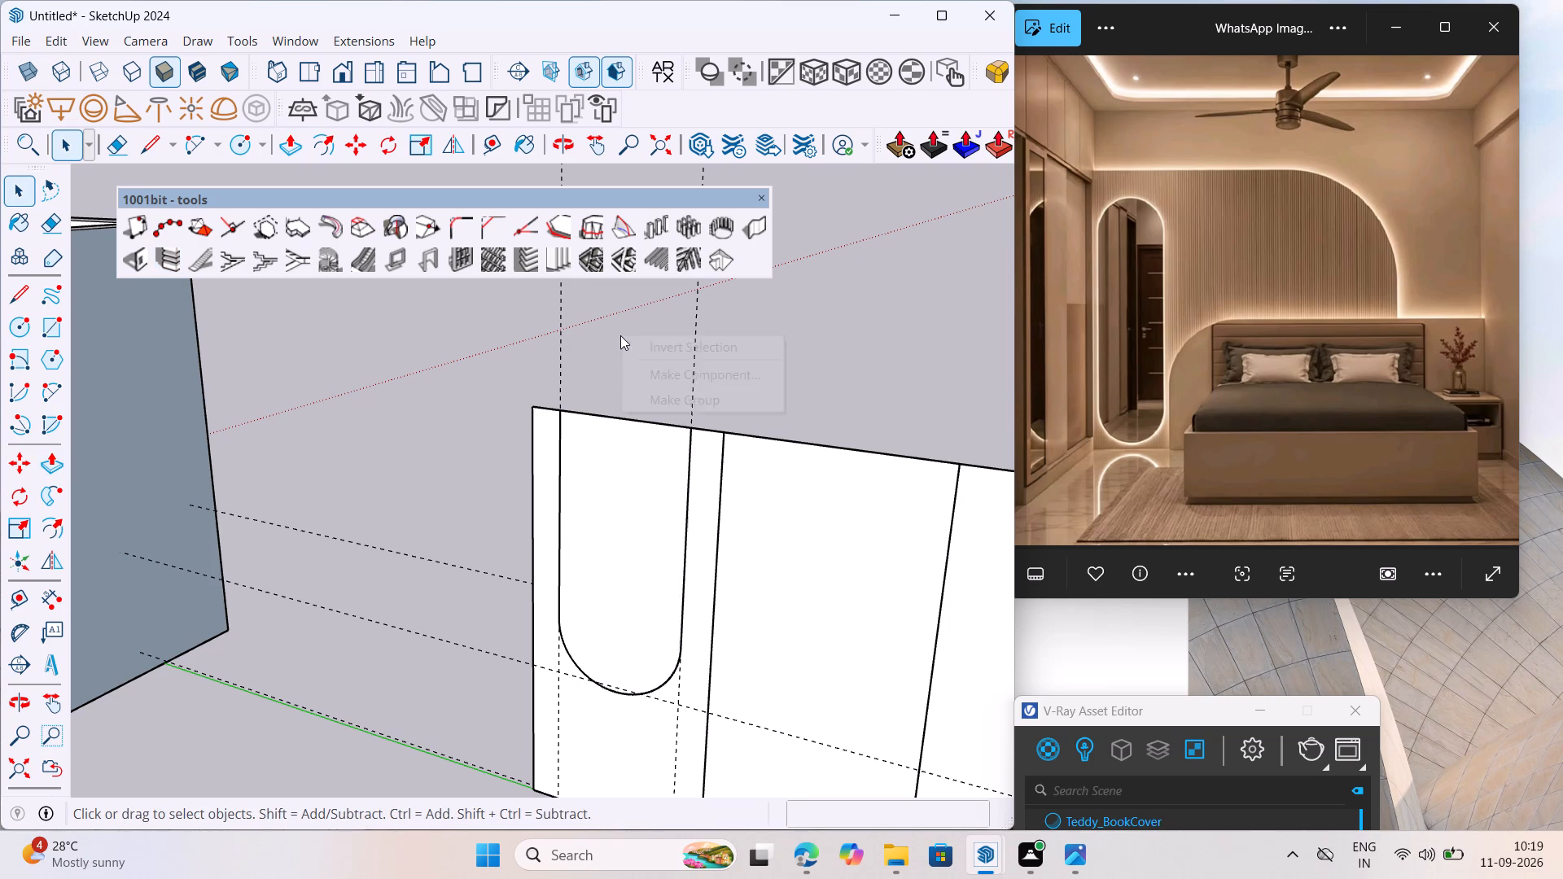
pyautogui.click(624, 278)
pyautogui.scroll(4, 537, 534)
pyautogui.rightClick(363, 408)
pyautogui.click(386, 339)
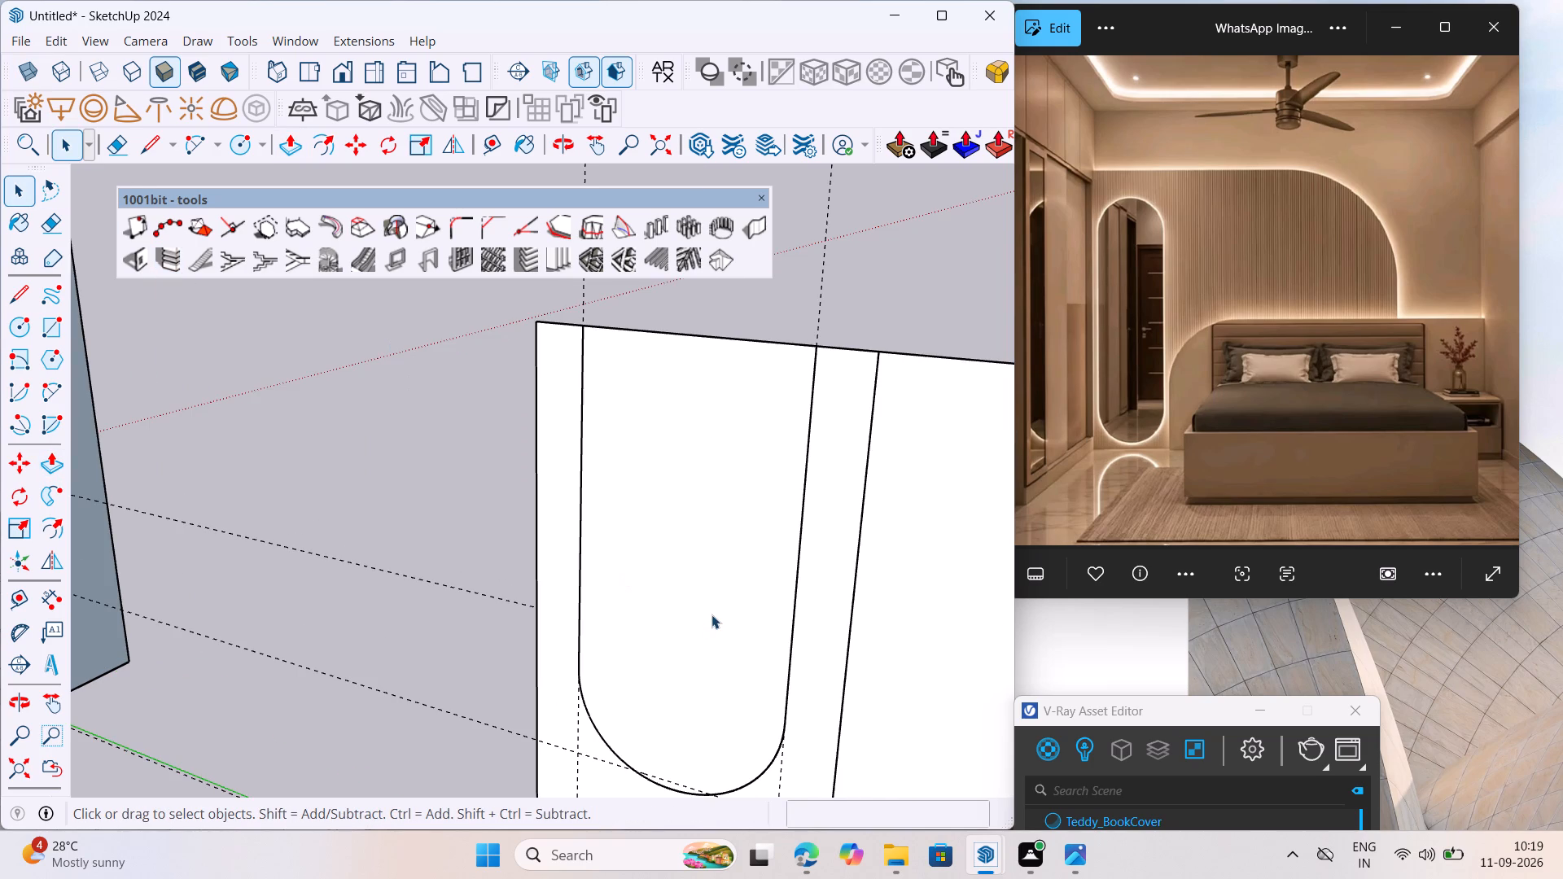
pyautogui.tripleClick(711, 614)
pyautogui.moveTo(714, 575); pyautogui.dragTo(714, 566, button='right')
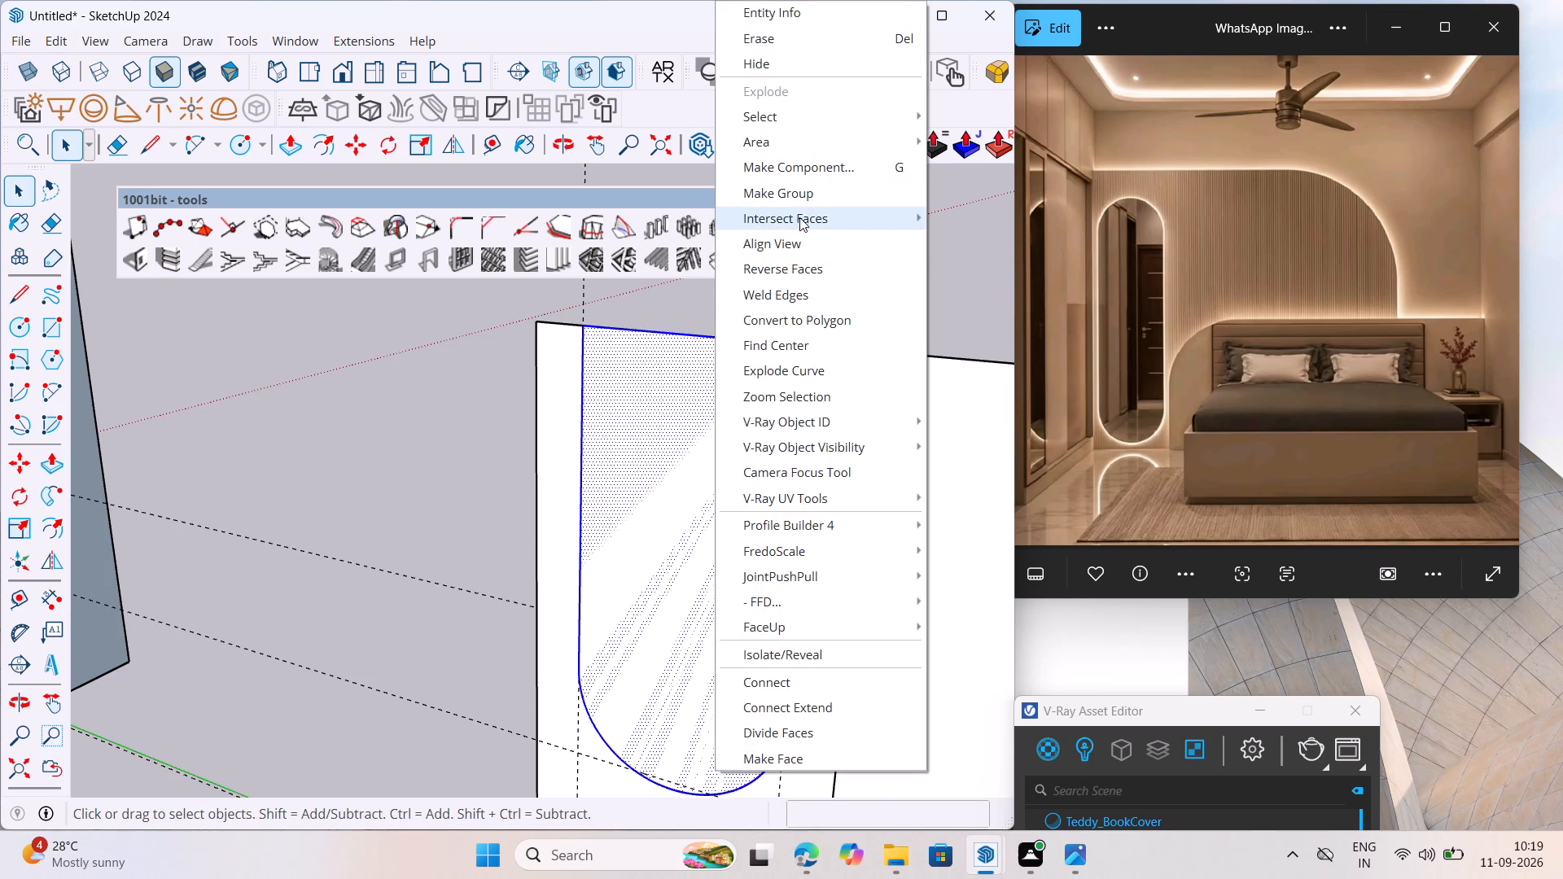
pyautogui.click(809, 192)
pyautogui.rightClick(350, 426)
pyautogui.click(252, 379)
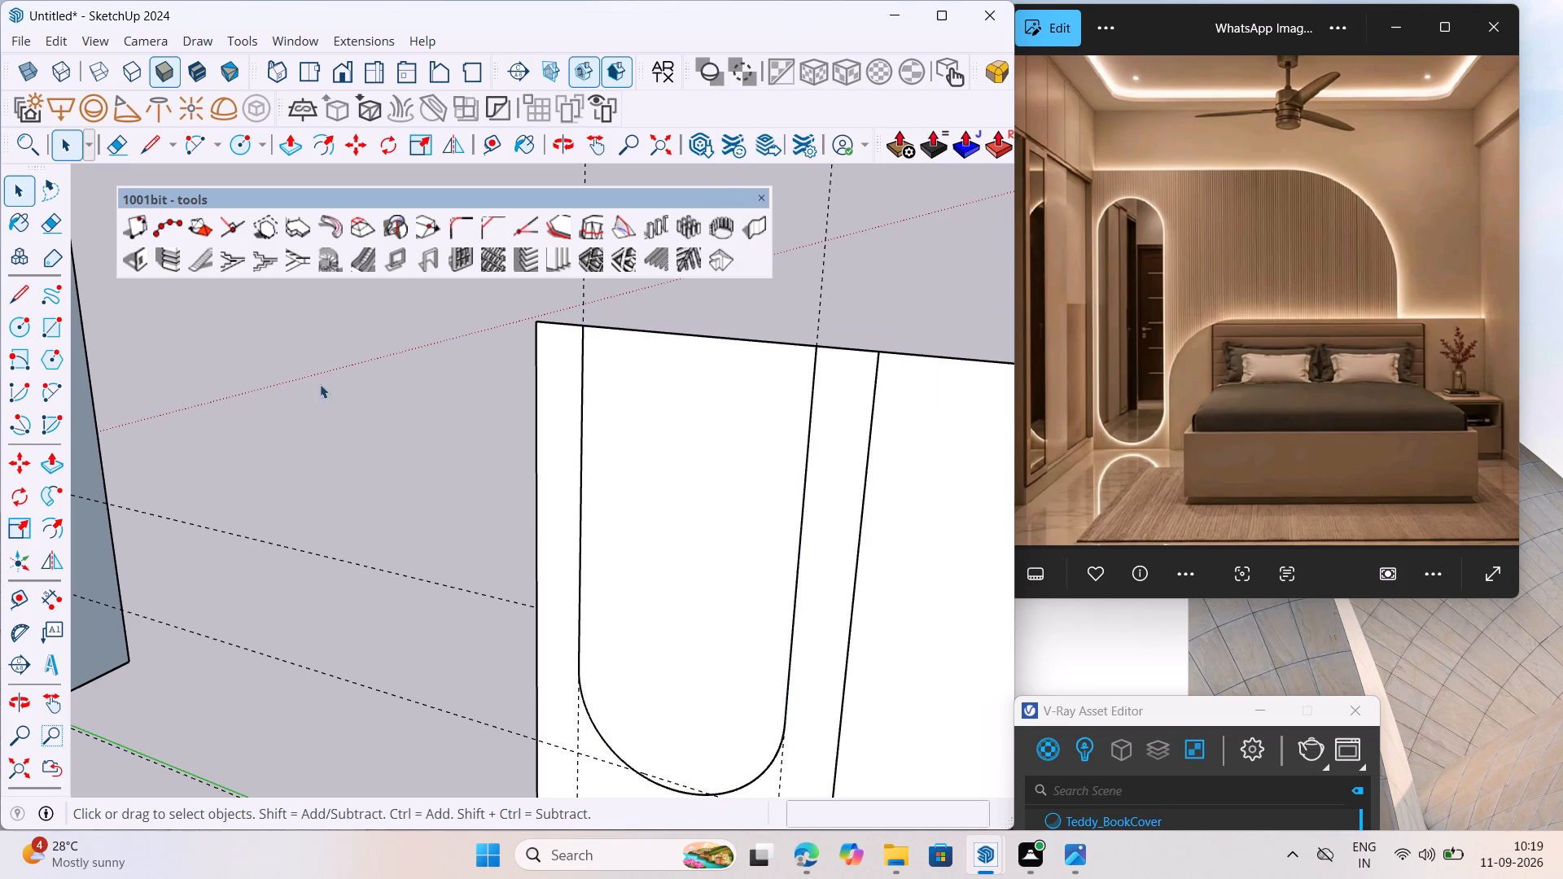
# Extrude the face inside the inset group outward by 18 mm and leave the group.
pyautogui.doubleClick(690, 582)
pyautogui.doubleClick(698, 584)
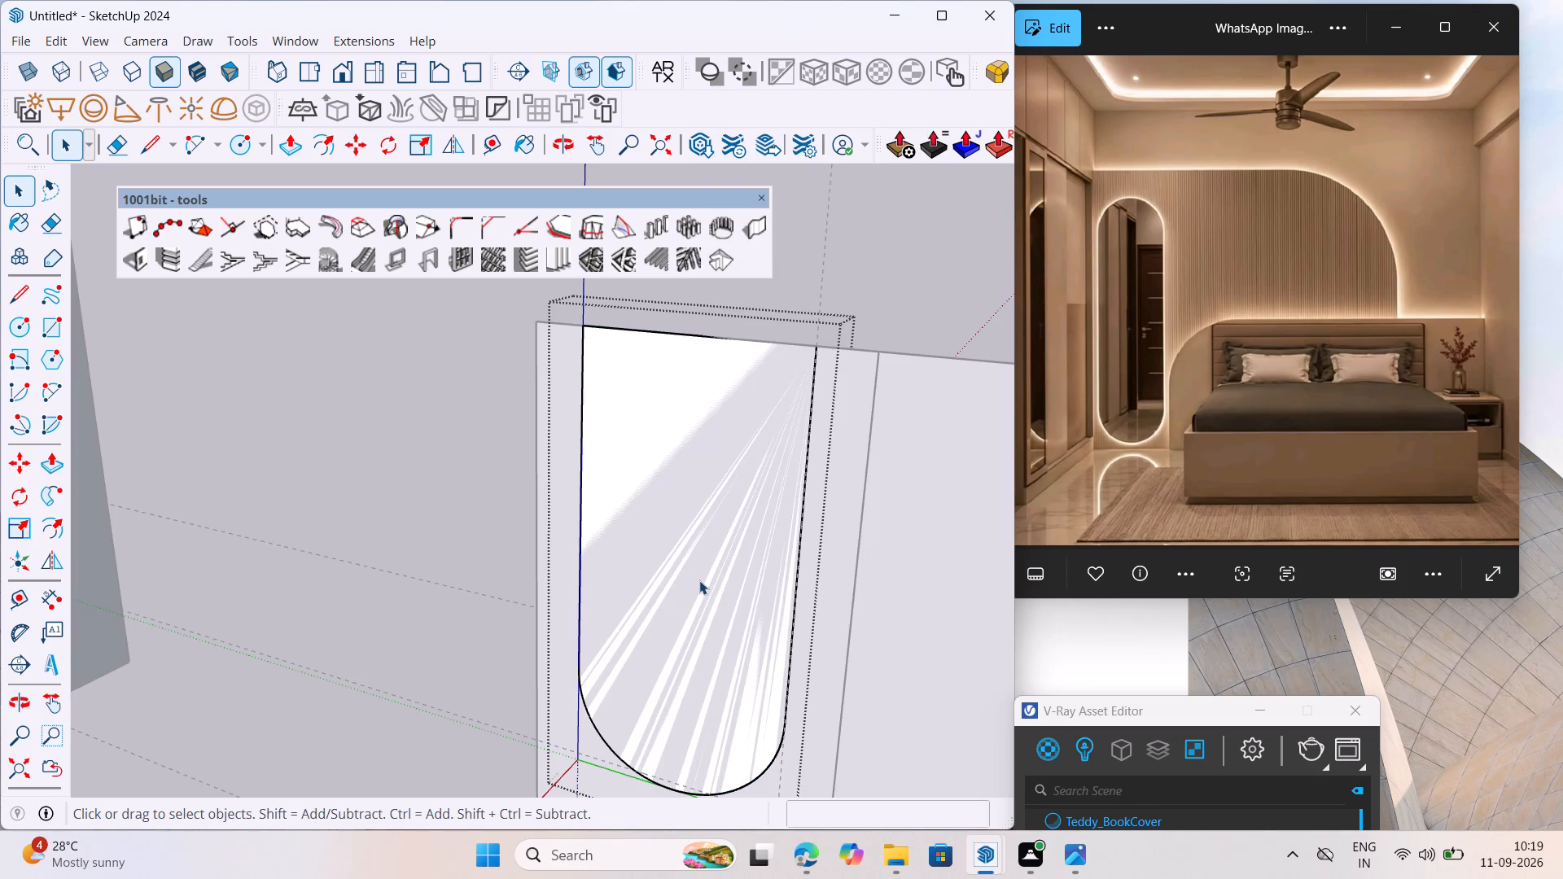
pyautogui.click(699, 580)
pyautogui.click(52, 473)
pyautogui.click(656, 483)
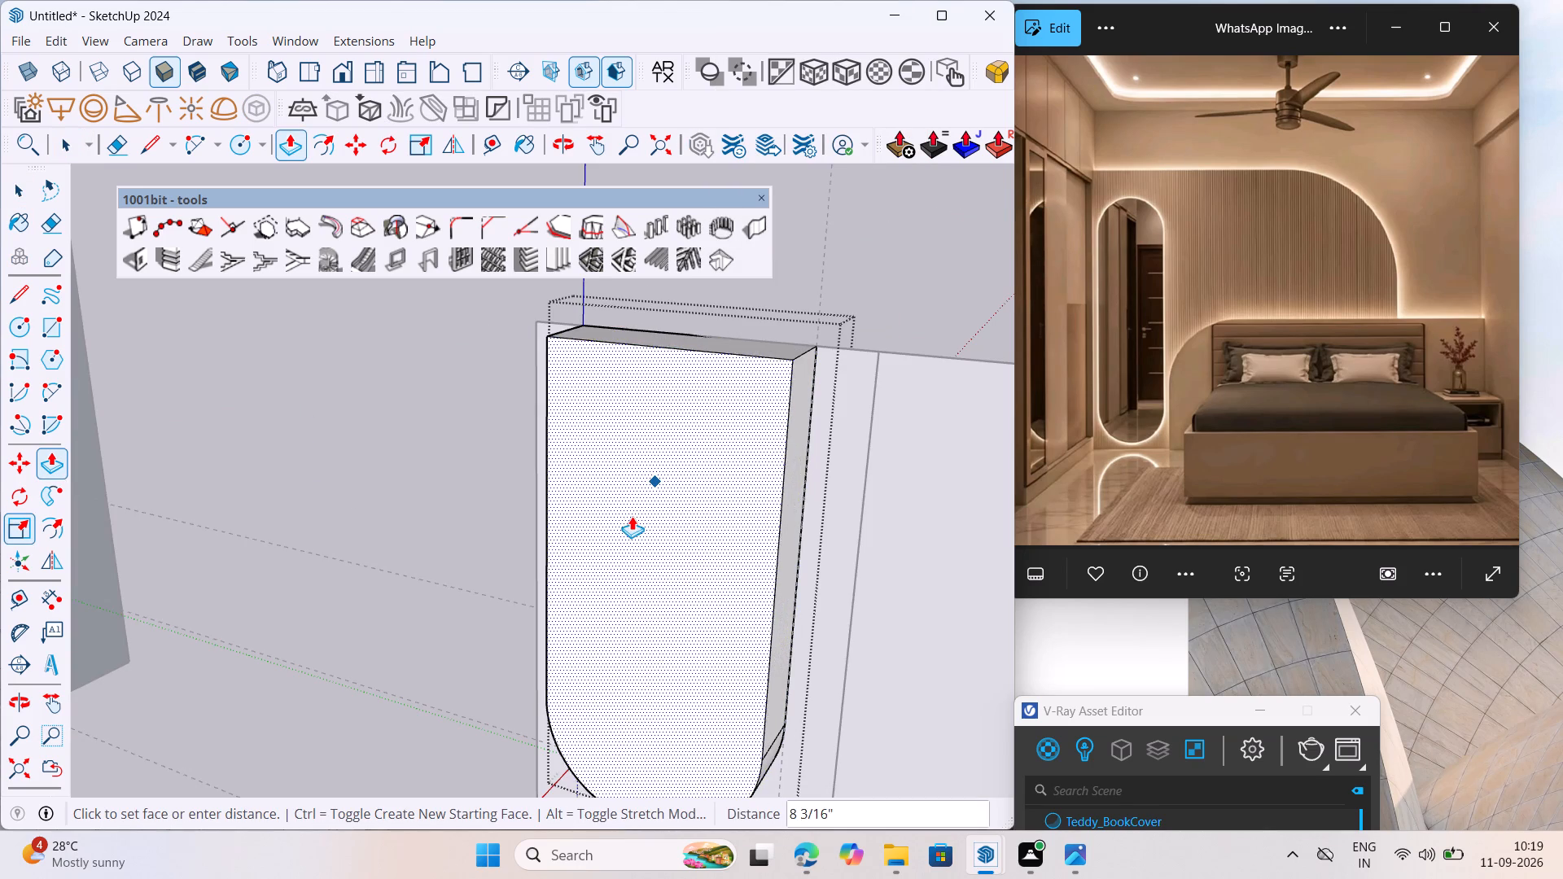
pyautogui.write('18MM')
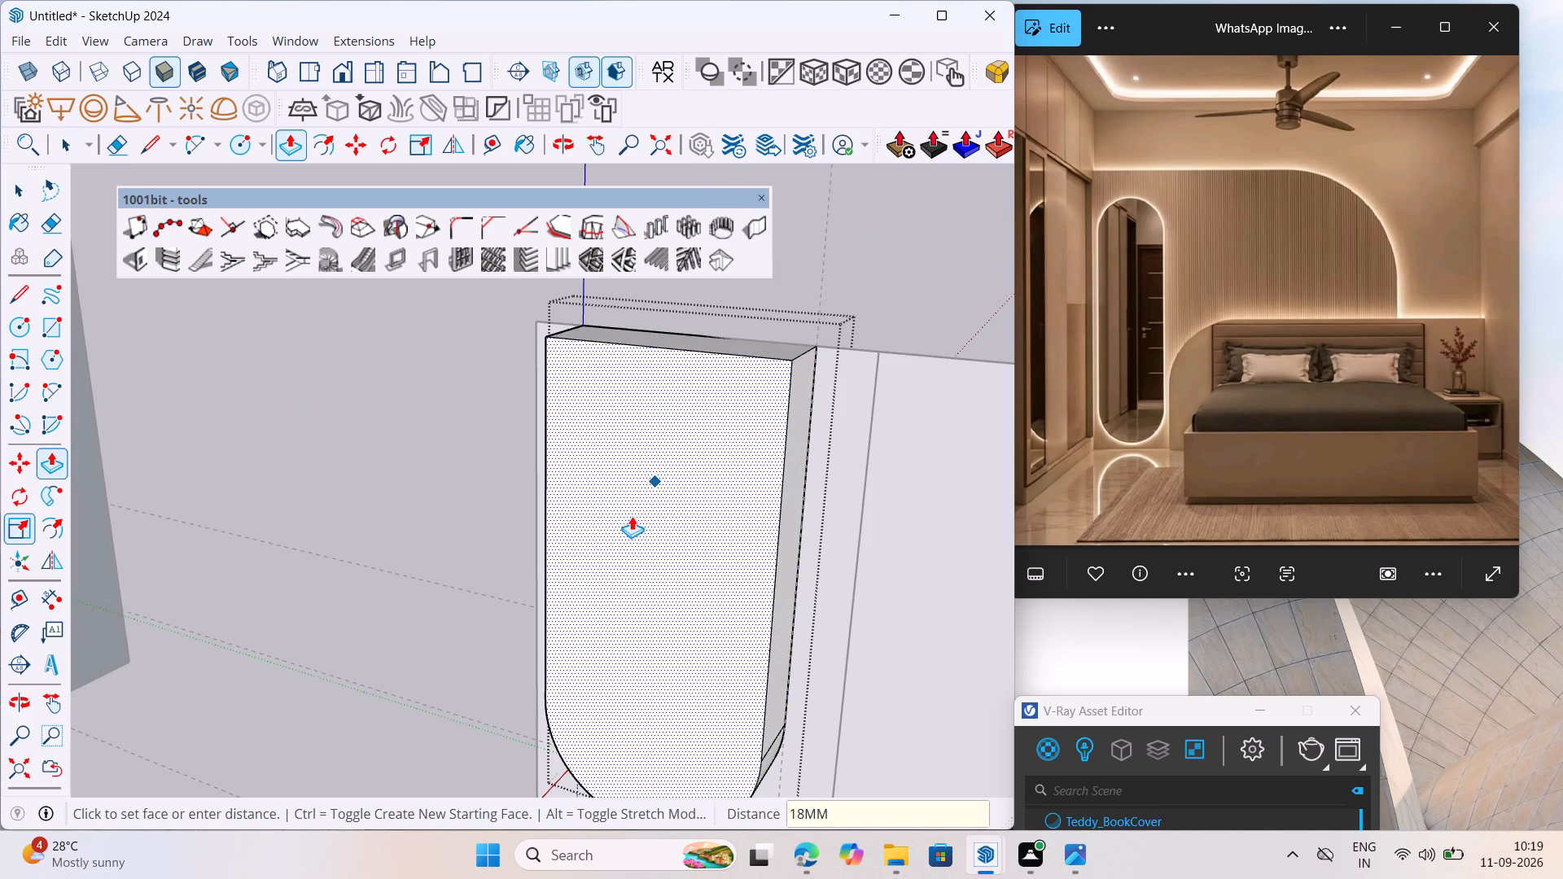
pyautogui.press('Return')
pyautogui.rightClick(308, 427)
pyautogui.click(356, 441)
# Extrude the face inside the nearest door panel's group outward by 18 mm and leave the group.
pyautogui.scroll(2, 534, 409)
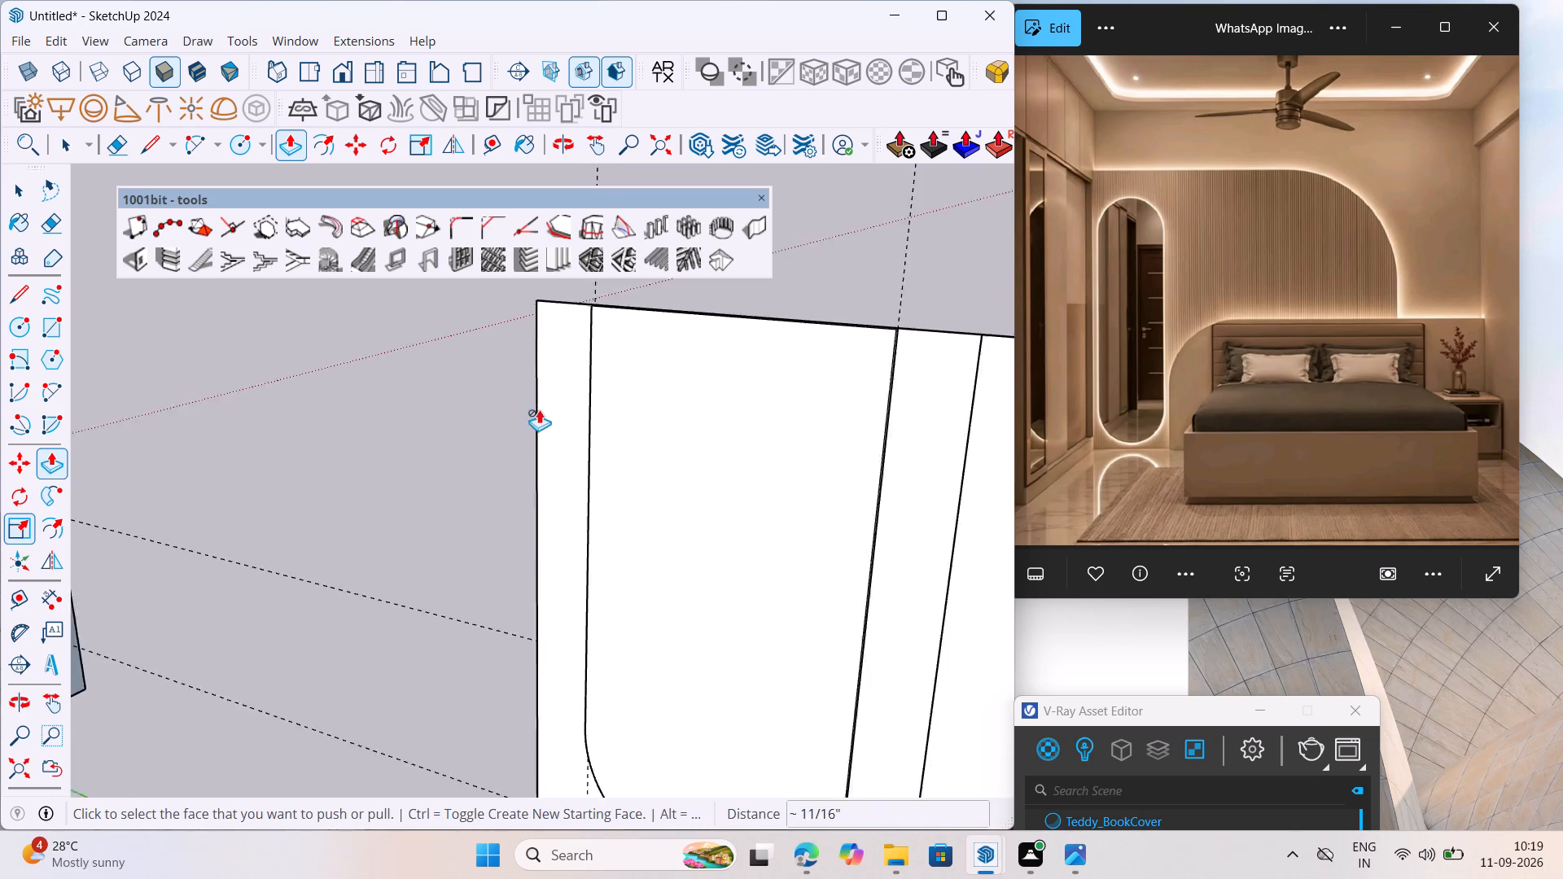
pyautogui.scroll(2, 539, 409)
pyautogui.click(575, 421)
pyautogui.scroll(-2, 287, 438)
pyautogui.click(27, 195)
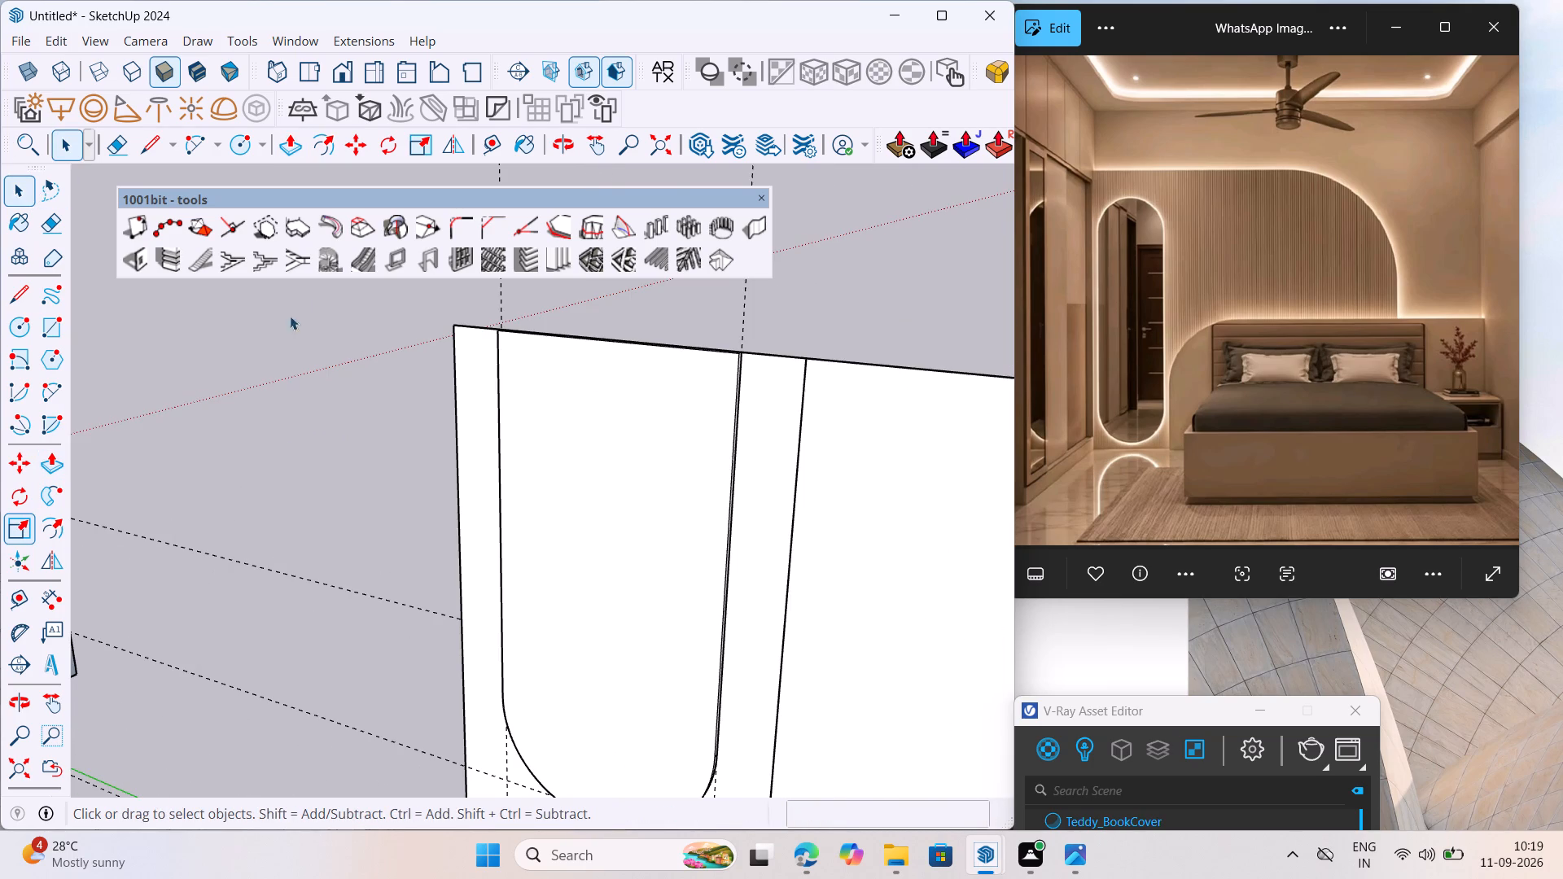
pyautogui.scroll(-7, 317, 309)
pyautogui.scroll(6, 514, 506)
pyautogui.doubleClick(484, 596)
pyautogui.click(484, 595)
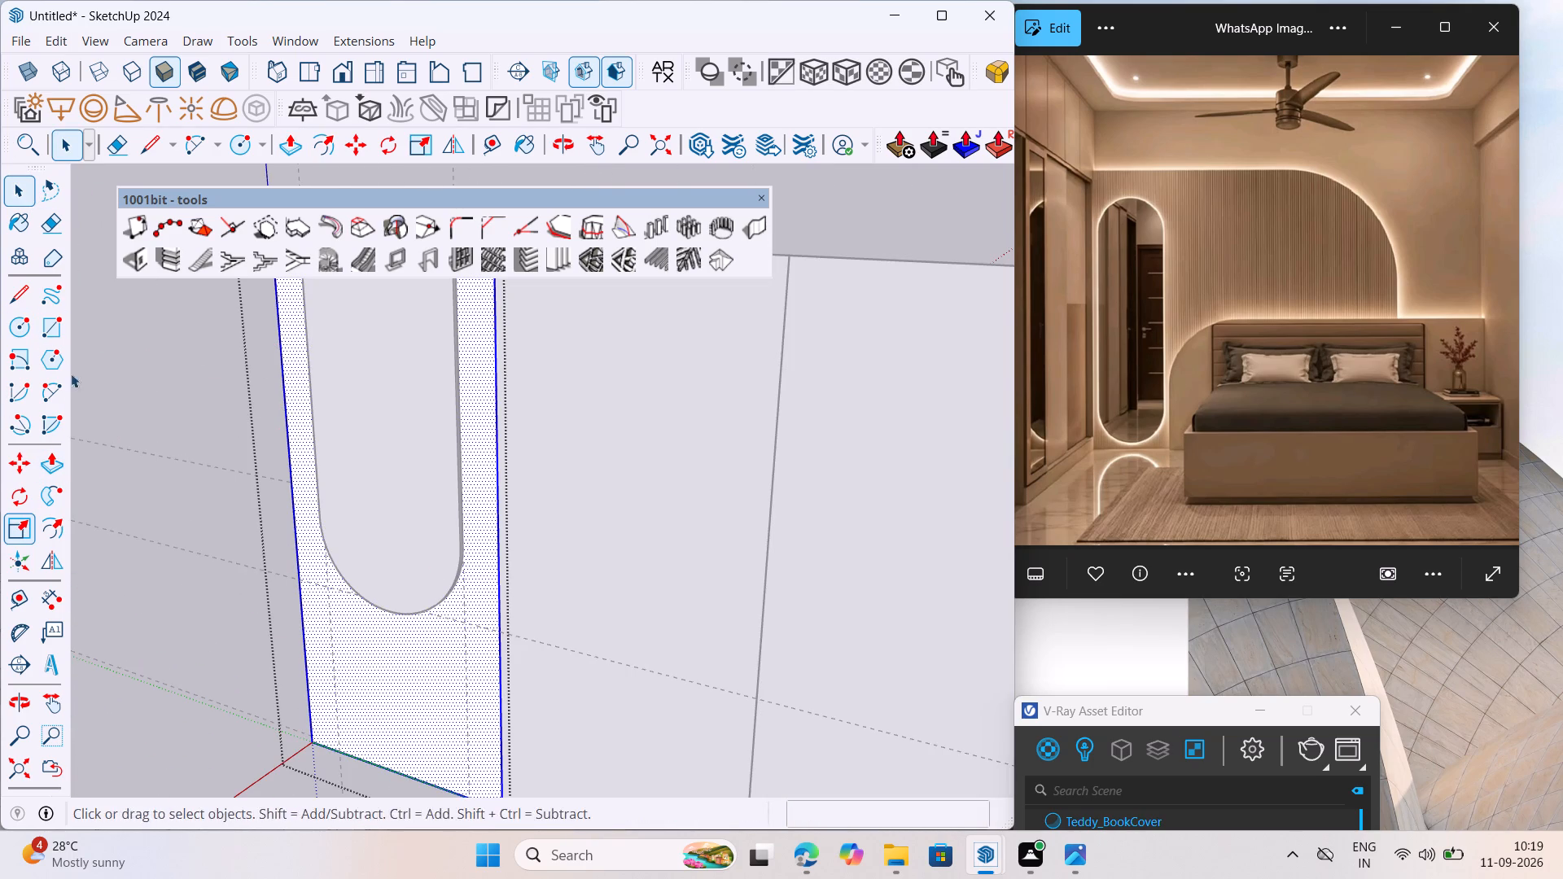
pyautogui.click(49, 463)
pyautogui.click(311, 536)
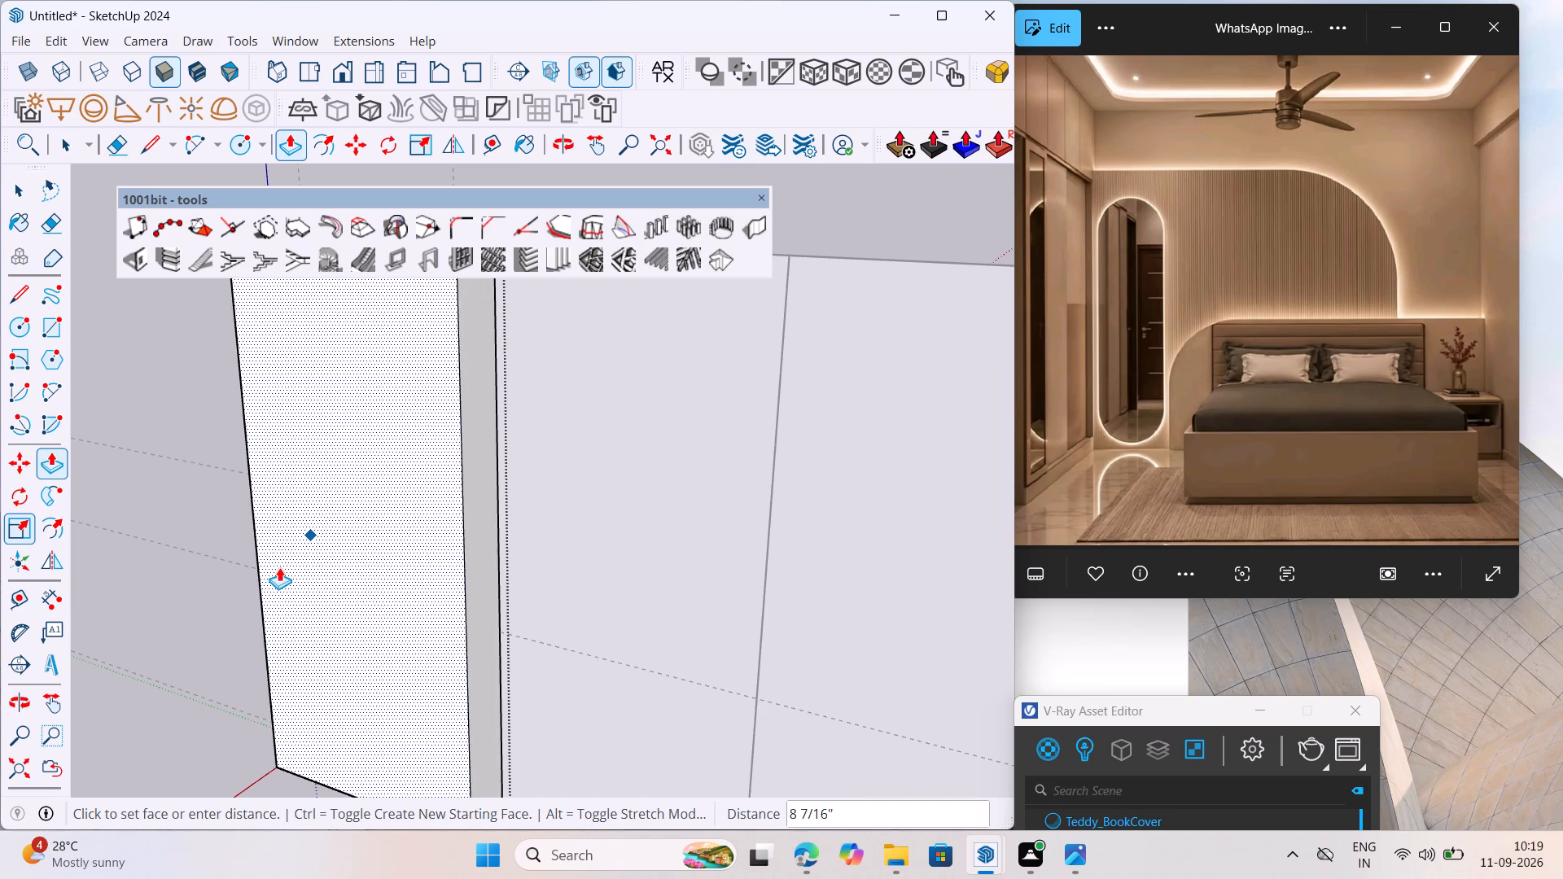
pyautogui.write('18MM')
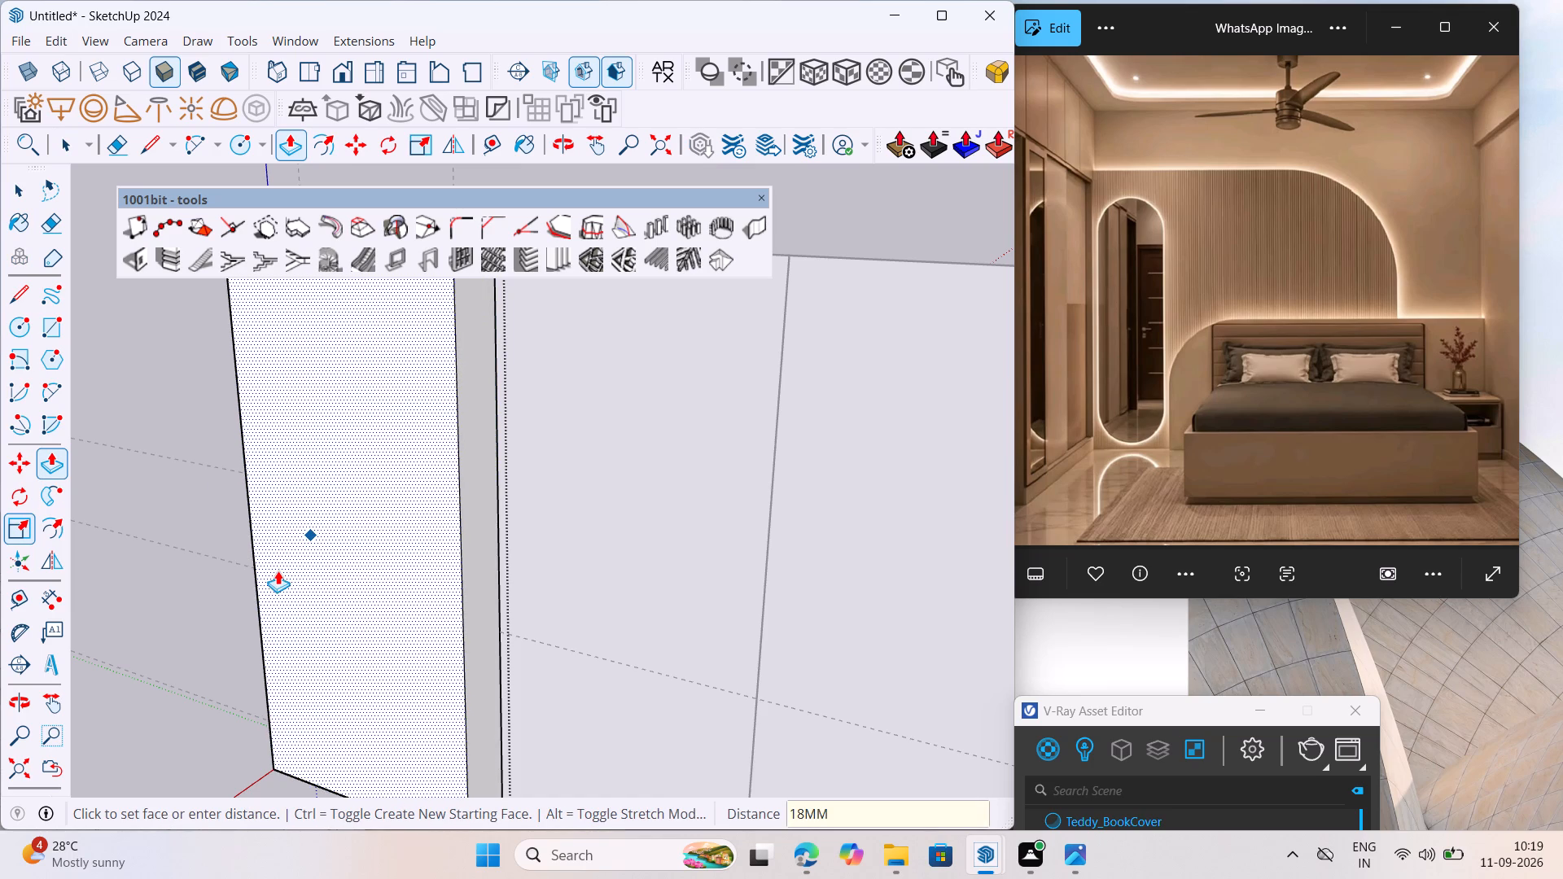
pyautogui.press('Return')
pyautogui.scroll(-10, 532, 806)
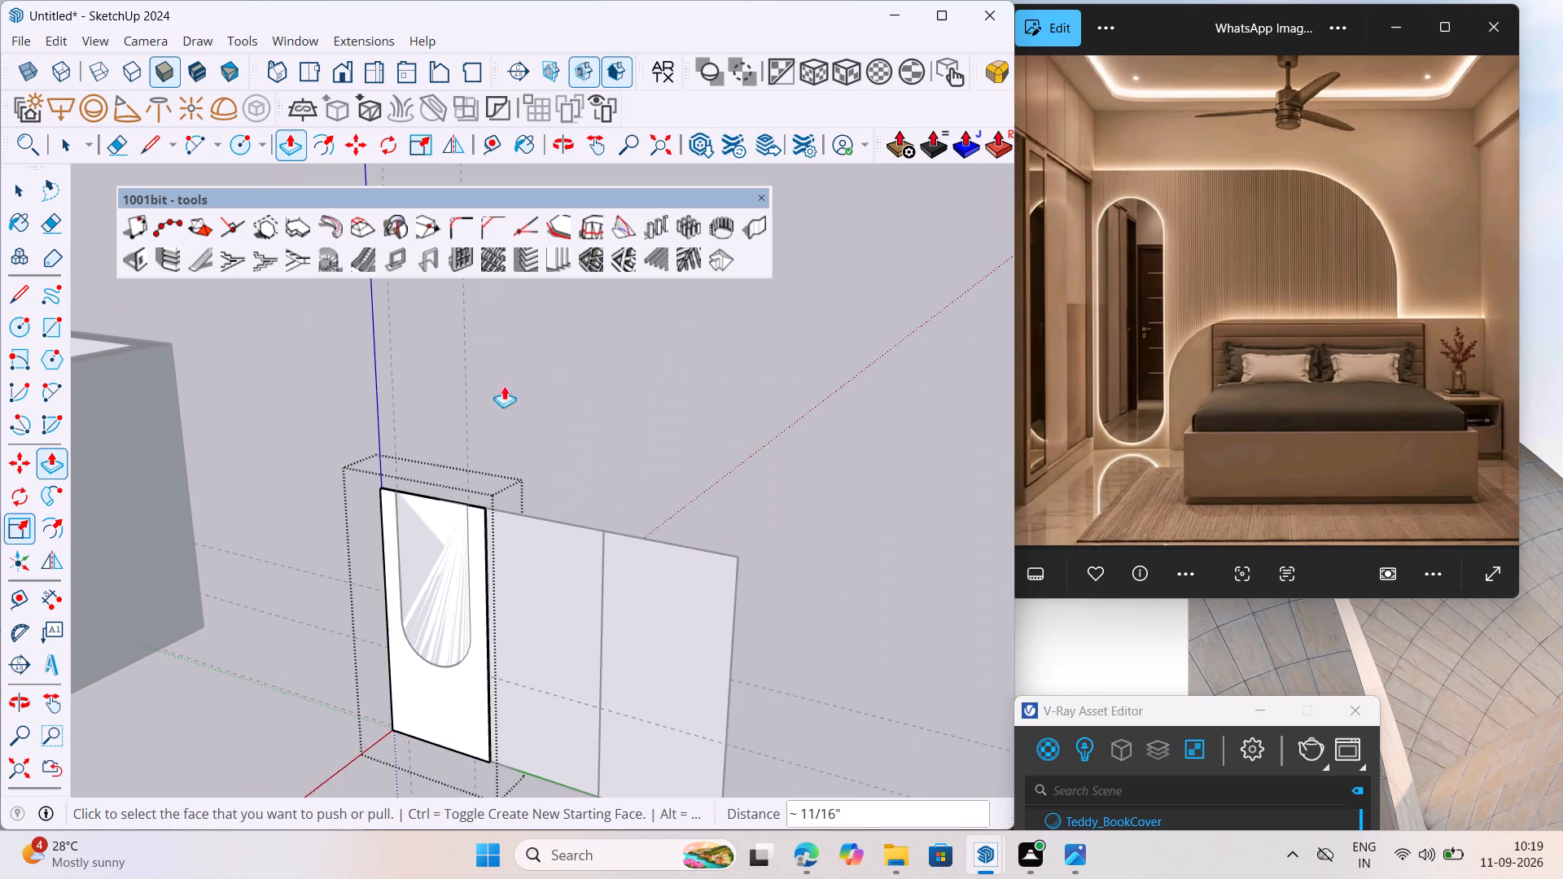
pyautogui.rightClick(526, 326)
pyautogui.click(580, 335)
pyautogui.moveTo(499, 532); pyautogui.dragTo(356, 614, button='middle')
pyautogui.scroll(11, 376, 538)
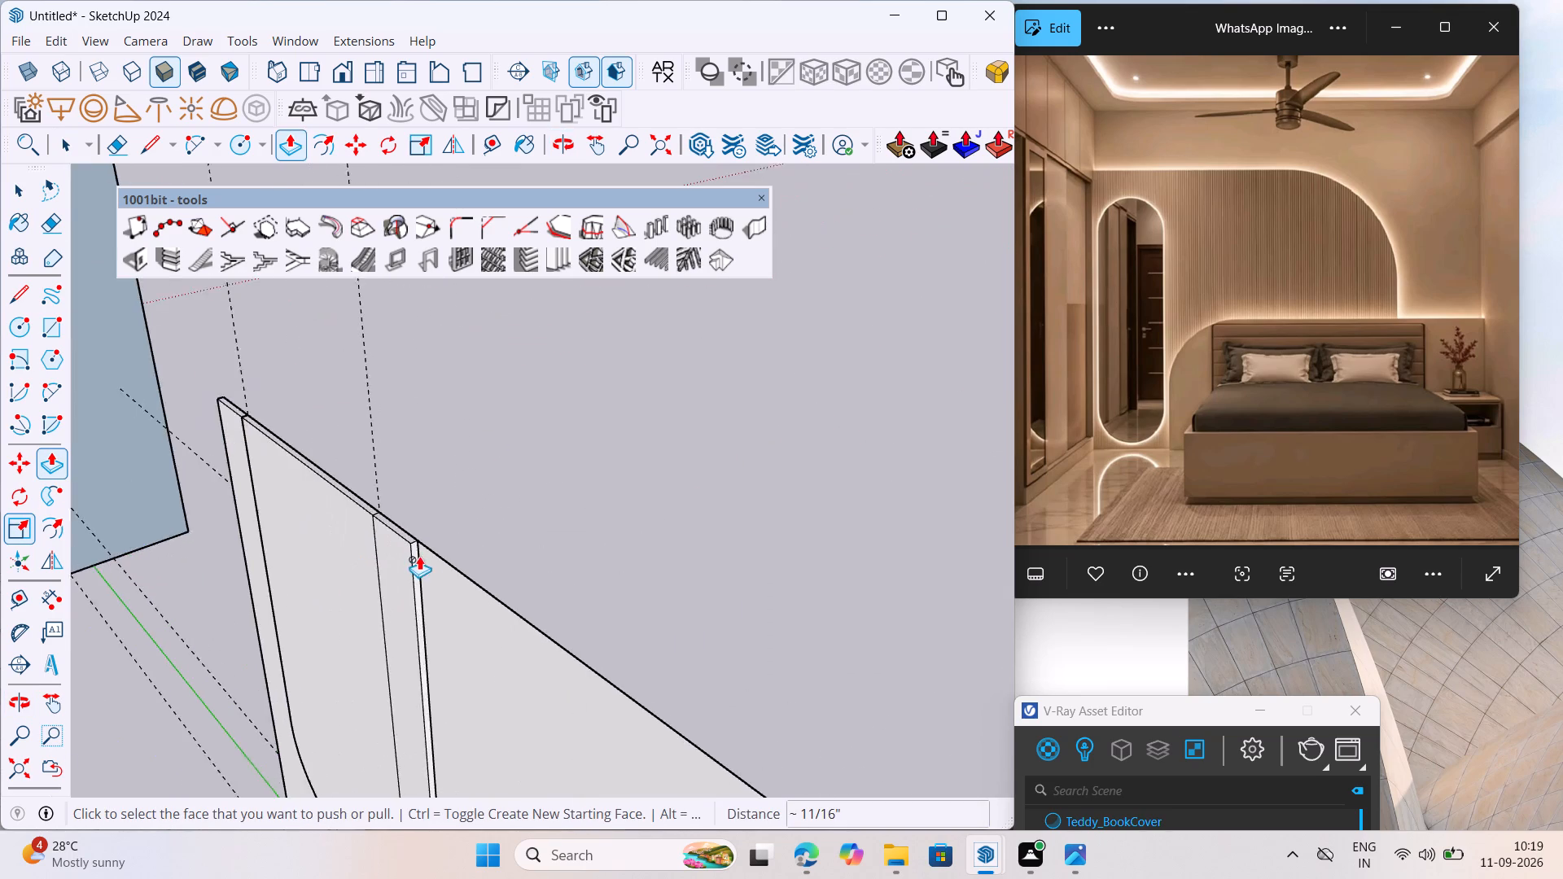
# Copy the nearest door panel together with its rounded inset onto the wardrobe, placing it at the front opening's upper corner beside the end panel.
pyautogui.scroll(2, 419, 556)
pyautogui.scroll(-6, 434, 453)
pyautogui.moveTo(418, 523); pyautogui.dragTo(528, 439, button='middle')
pyautogui.scroll(-6, 509, 523)
pyautogui.moveTo(540, 579); pyautogui.dragTo(584, 550, button='middle')
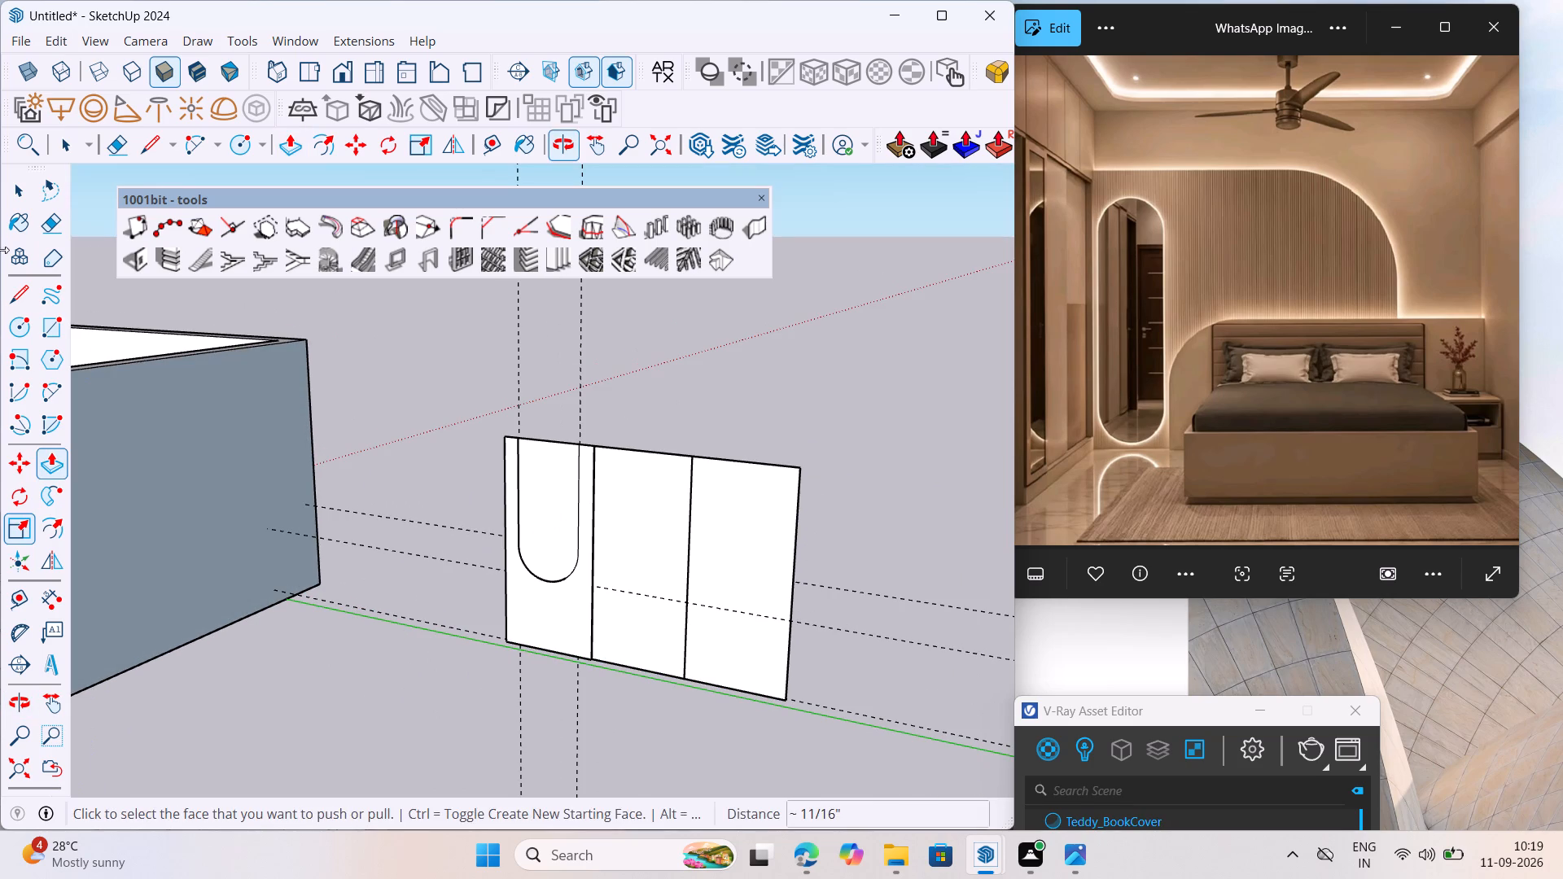
pyautogui.click(15, 190)
pyautogui.scroll(6, 625, 571)
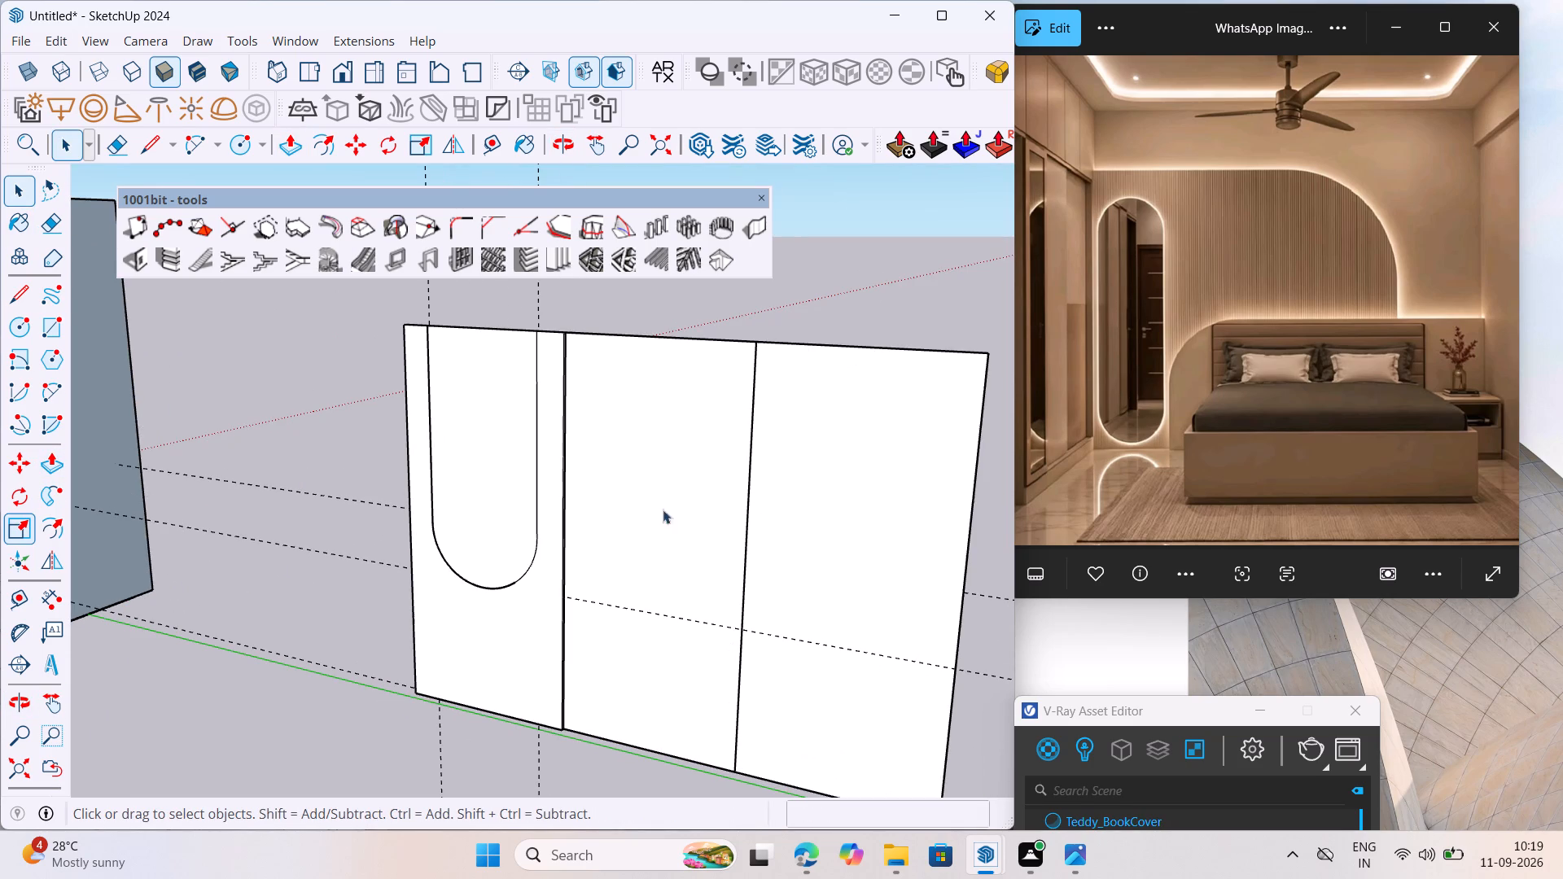
pyautogui.click(536, 632)
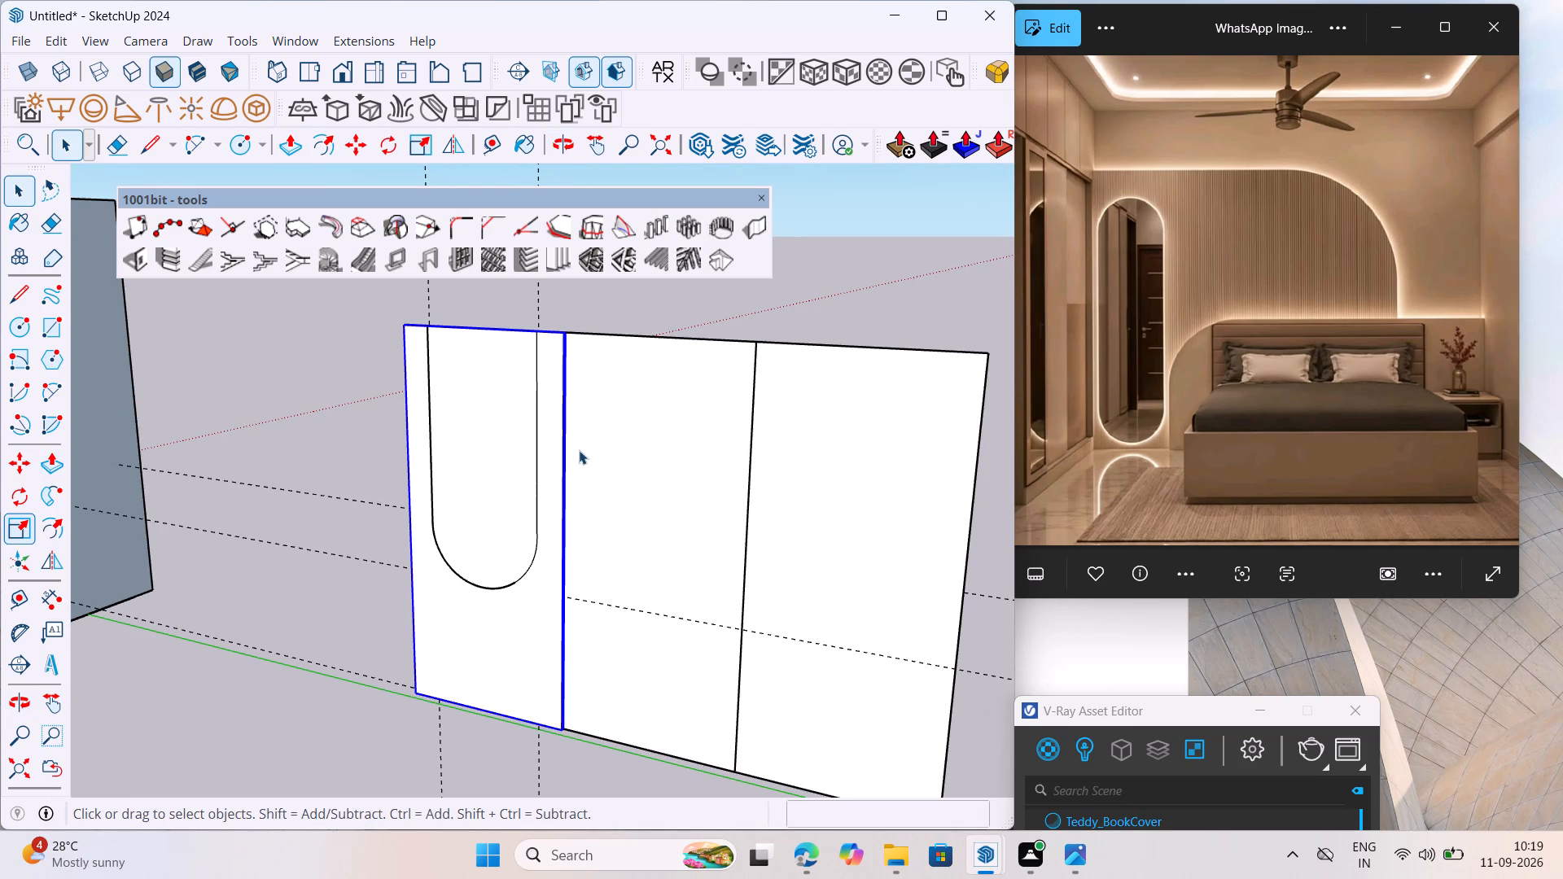
pyautogui.scroll(-2, 550, 549)
pyautogui.moveTo(730, 507); pyautogui.dragTo(730, 568, button='middle')
pyautogui.click(773, 555)
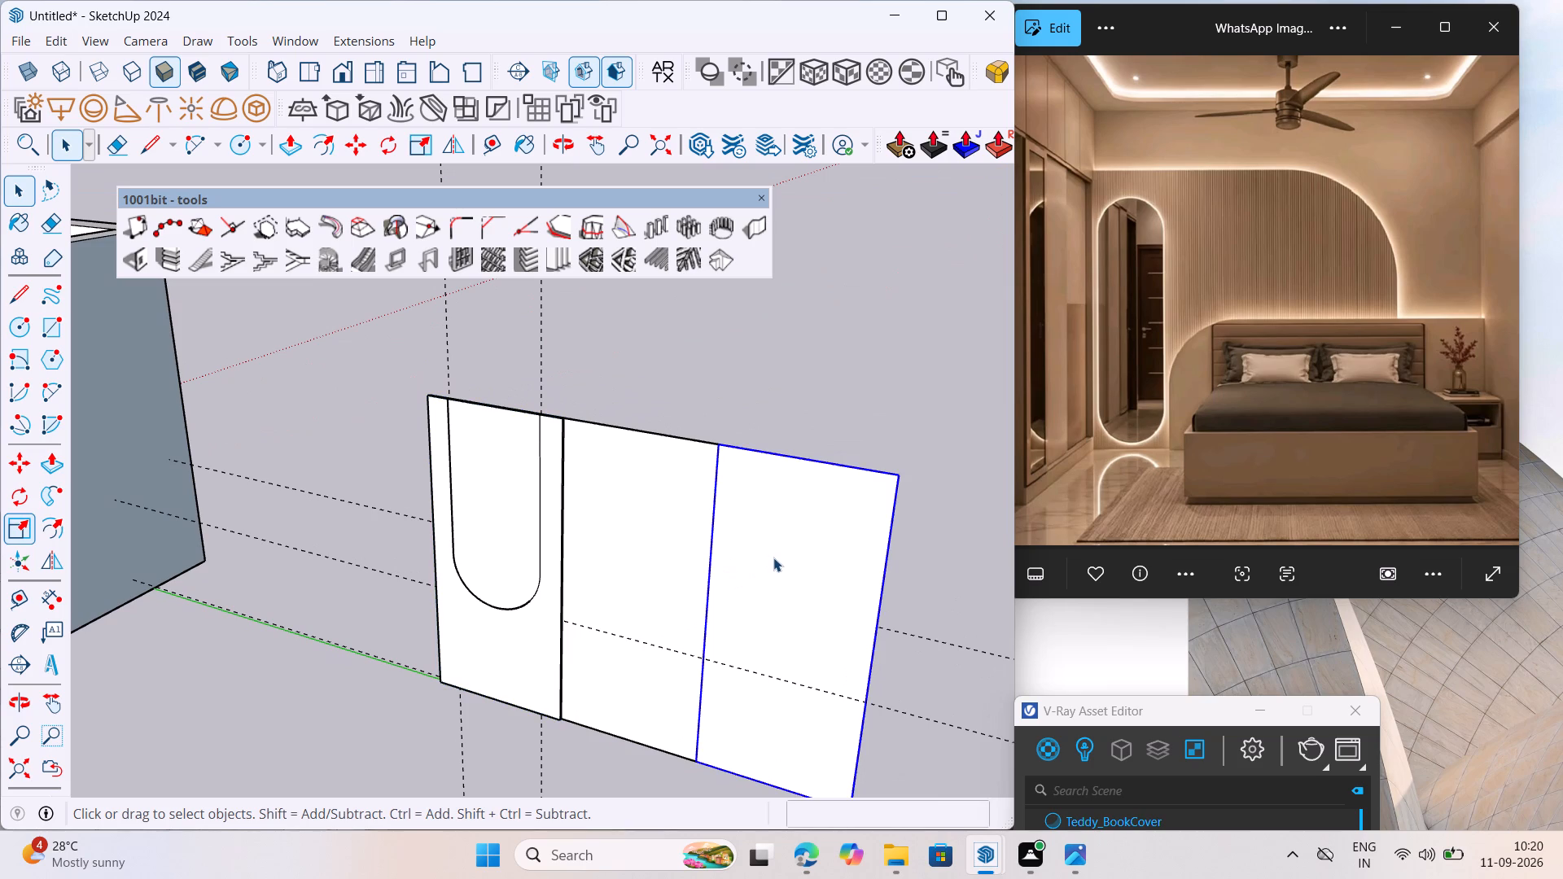
pyautogui.scroll(5, 491, 472)
pyautogui.click(416, 688)
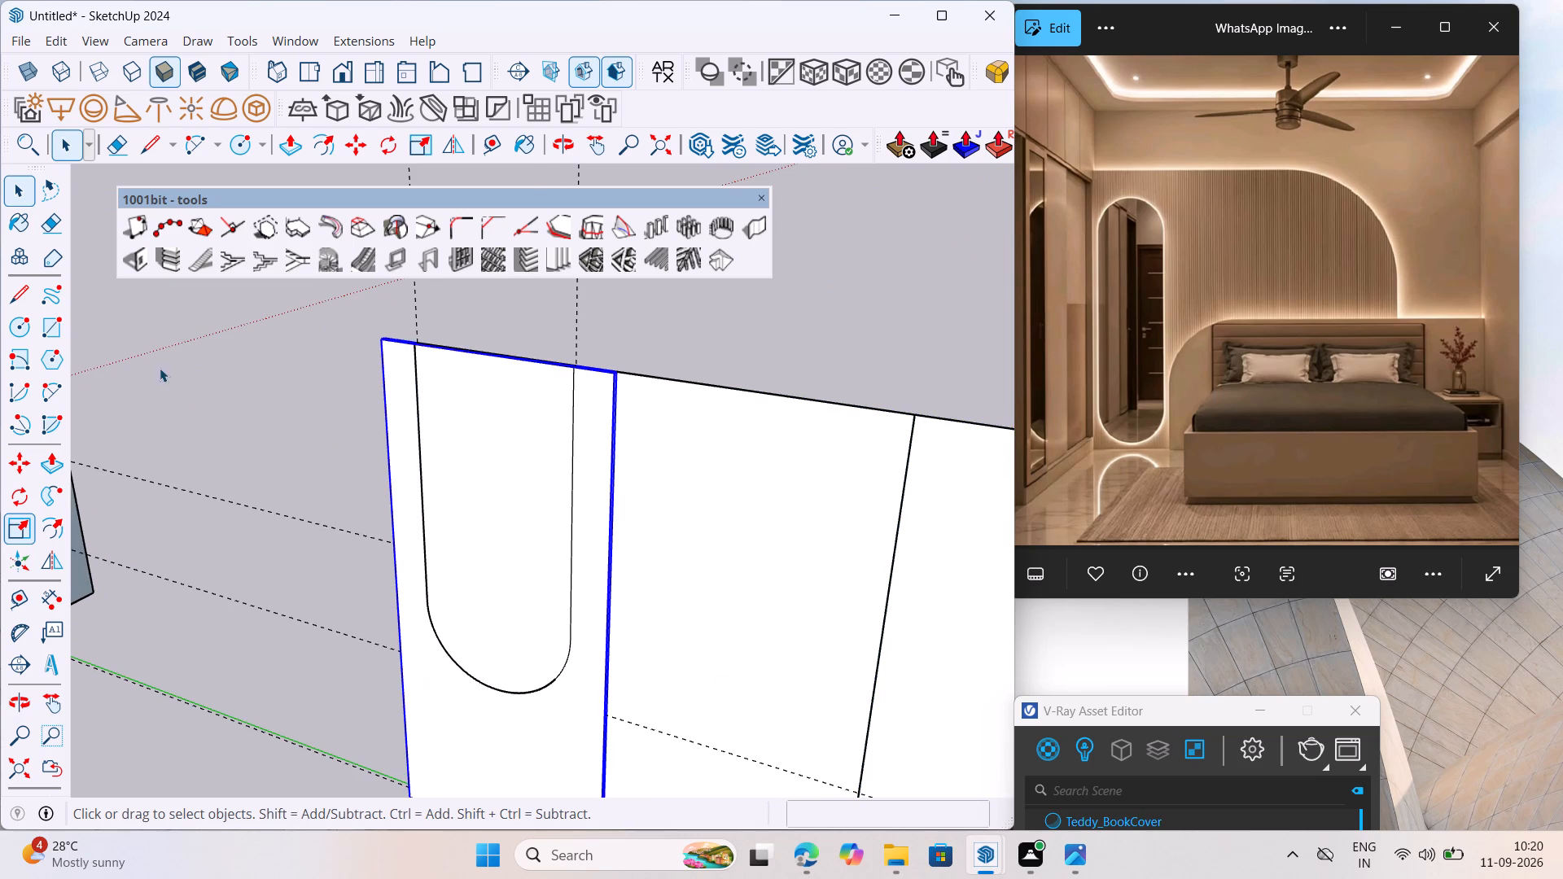
pyautogui.keyDown('ctrl'); pyautogui.moveTo(534, 426); pyautogui.dragTo(392, 614); pyautogui.keyUp('ctrl')
pyautogui.scroll(-5, 472, 453)
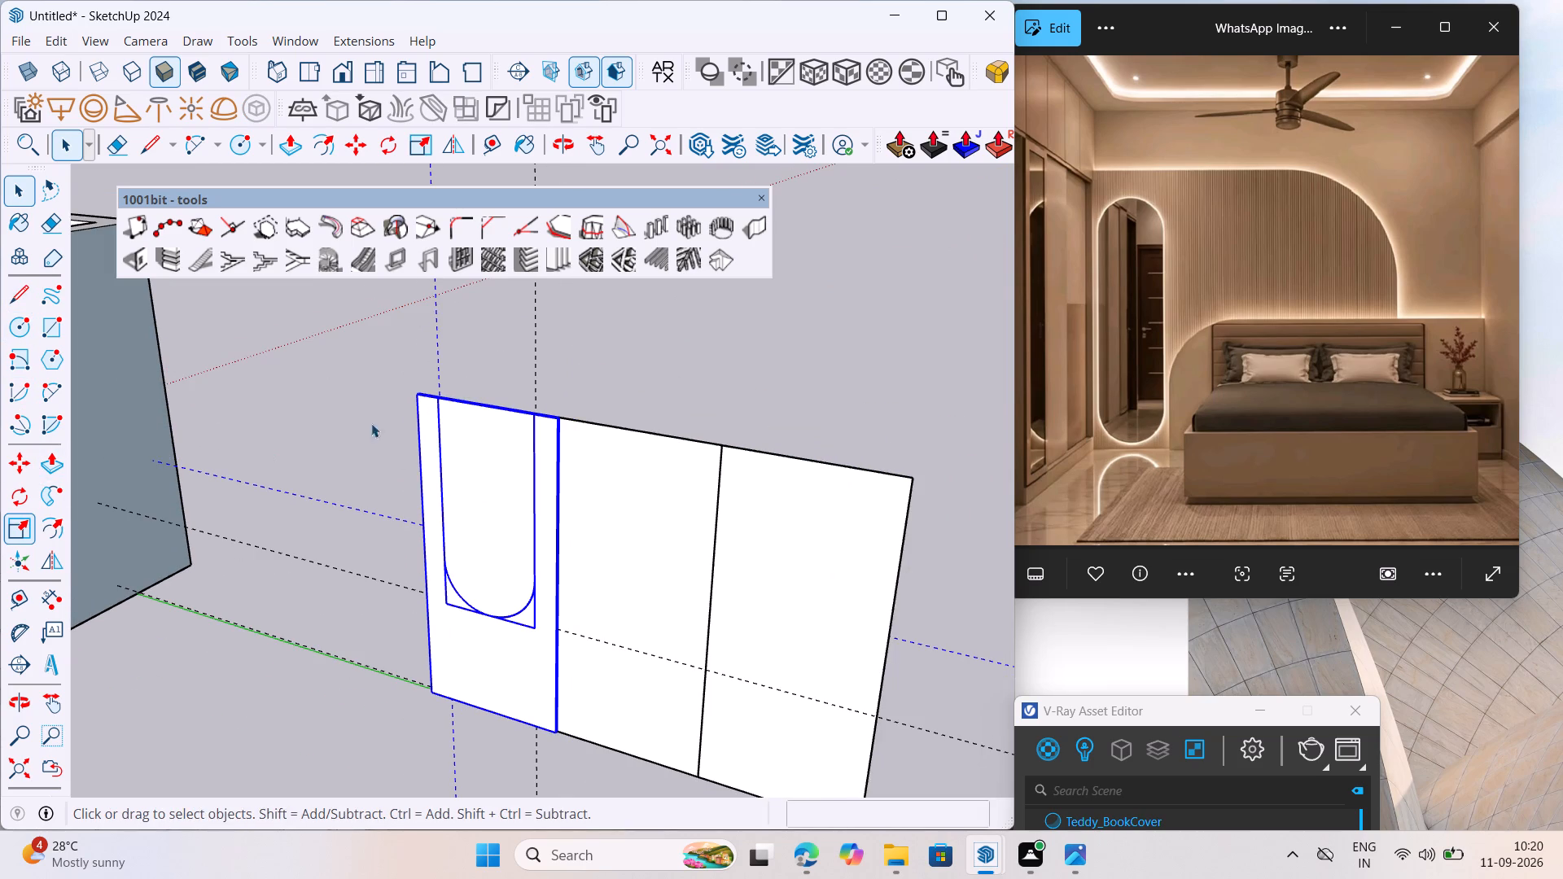
pyautogui.scroll(-5, 490, 390)
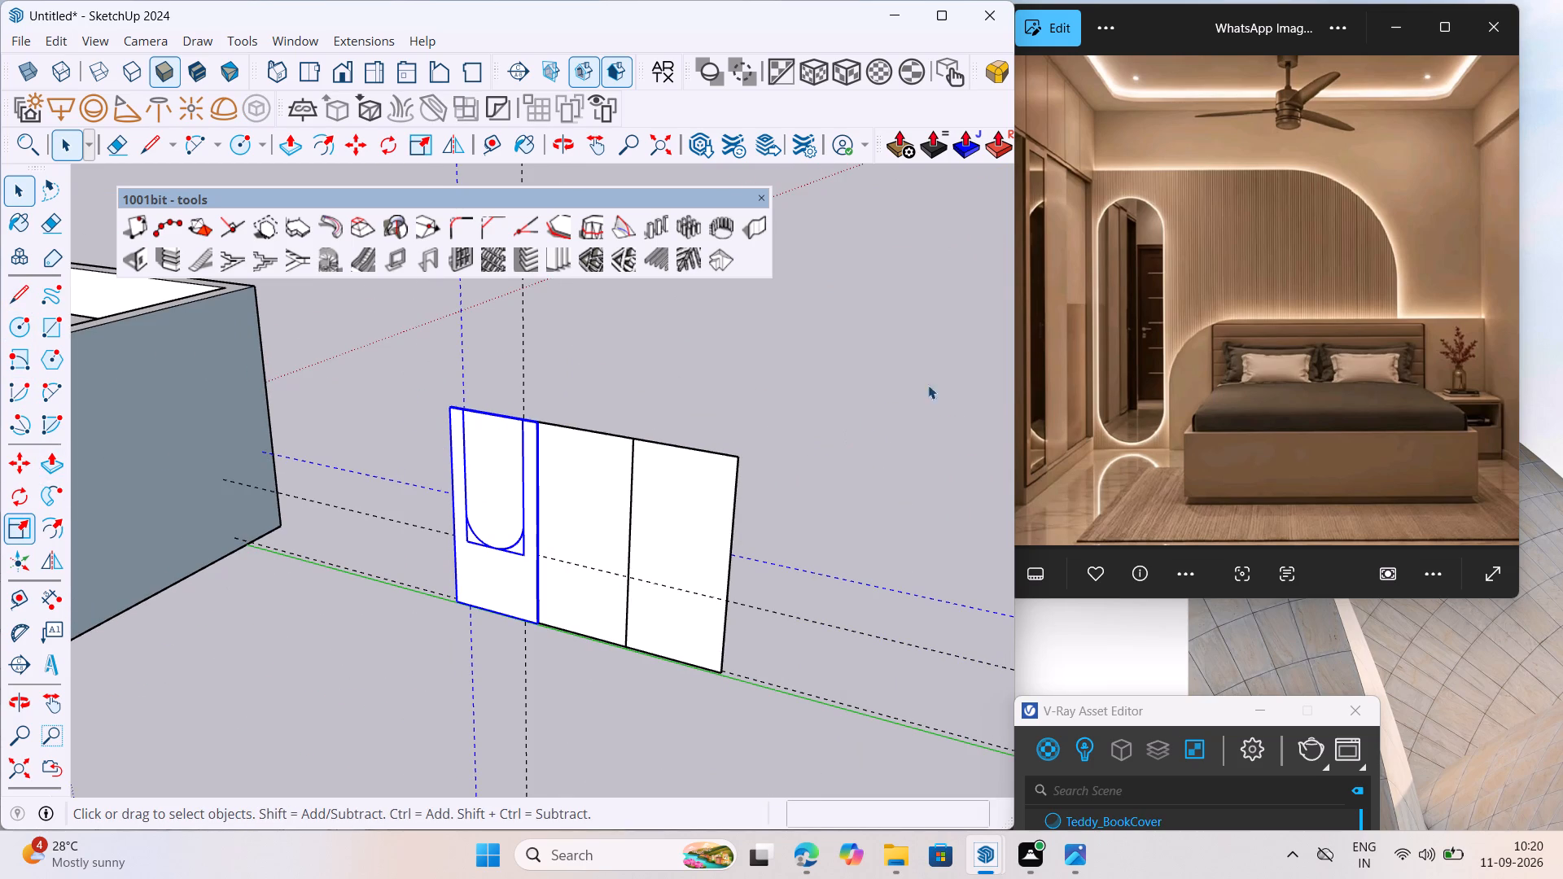
pyautogui.scroll(-5, 1259, 362)
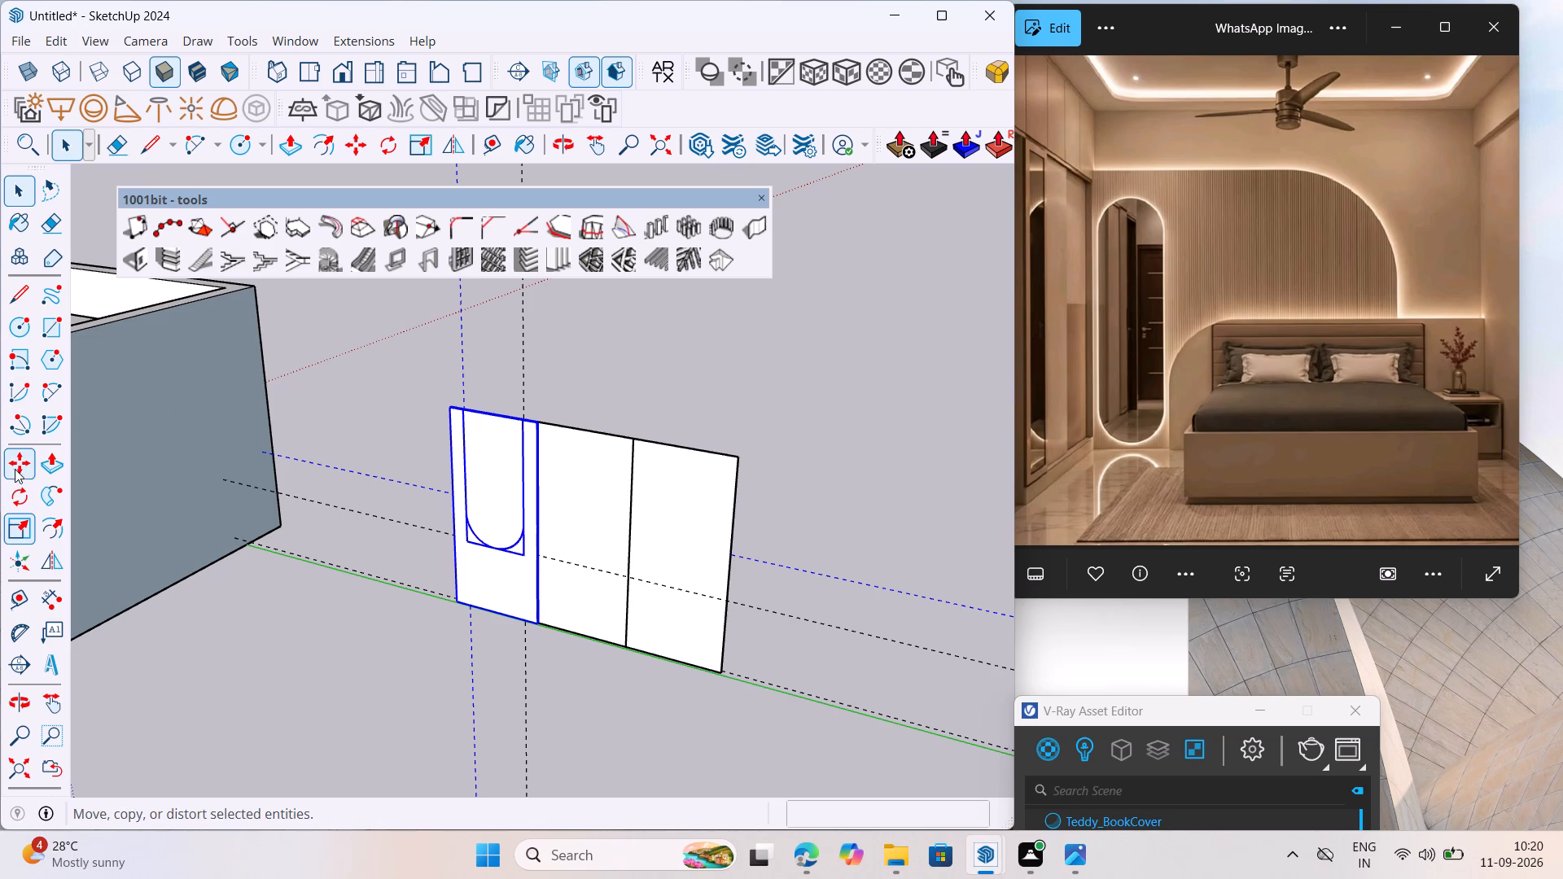
pyautogui.click(16, 462)
pyautogui.scroll(13, 565, 405)
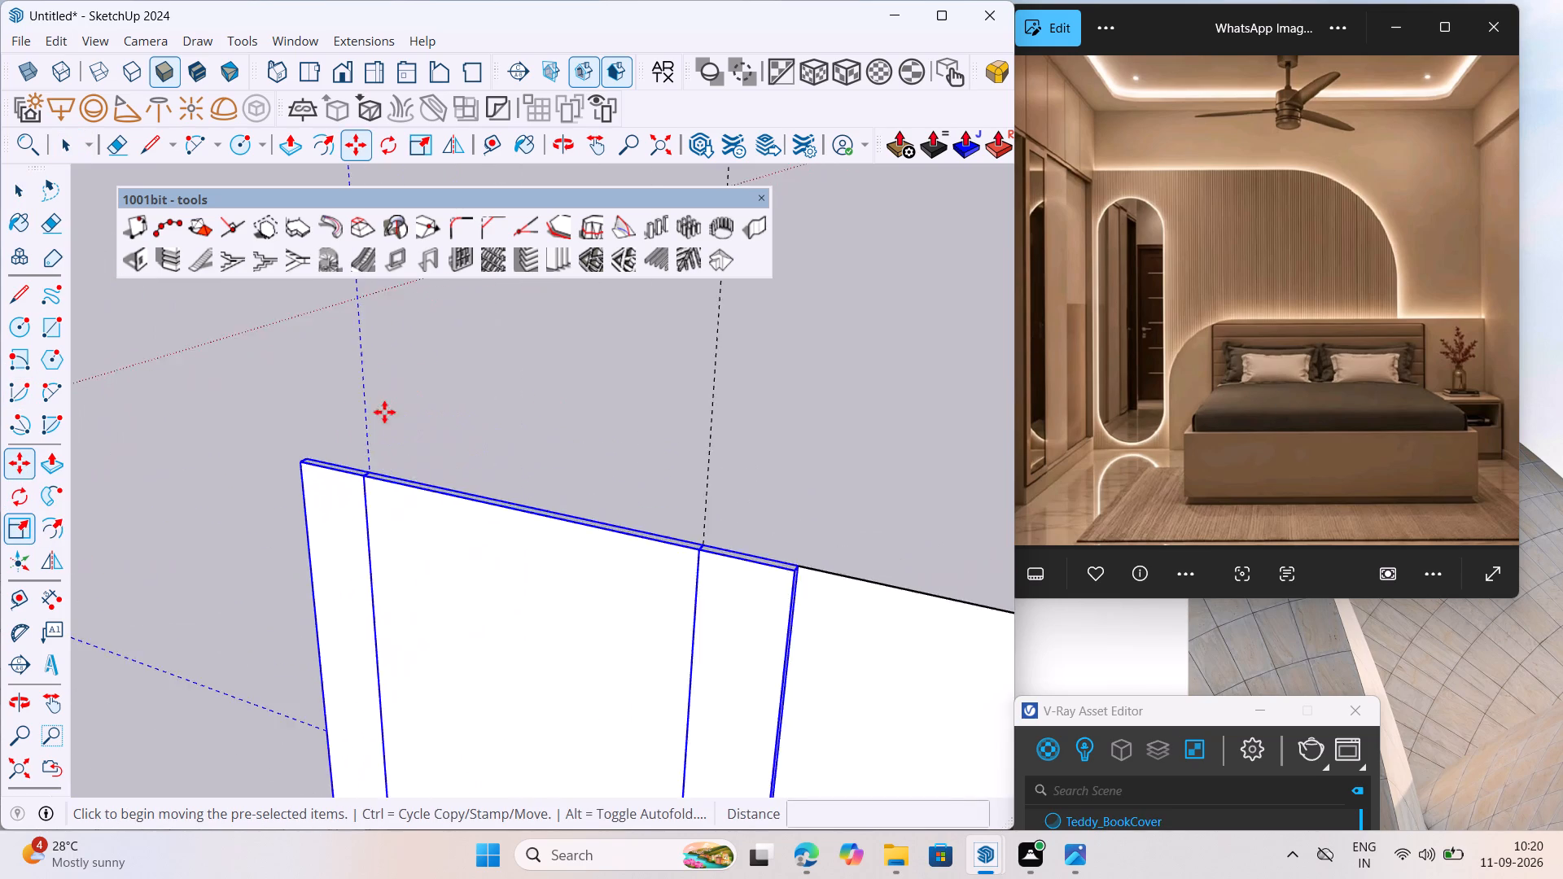
pyautogui.scroll(4, 384, 412)
pyautogui.scroll(-4, 401, 417)
pyautogui.click(330, 456)
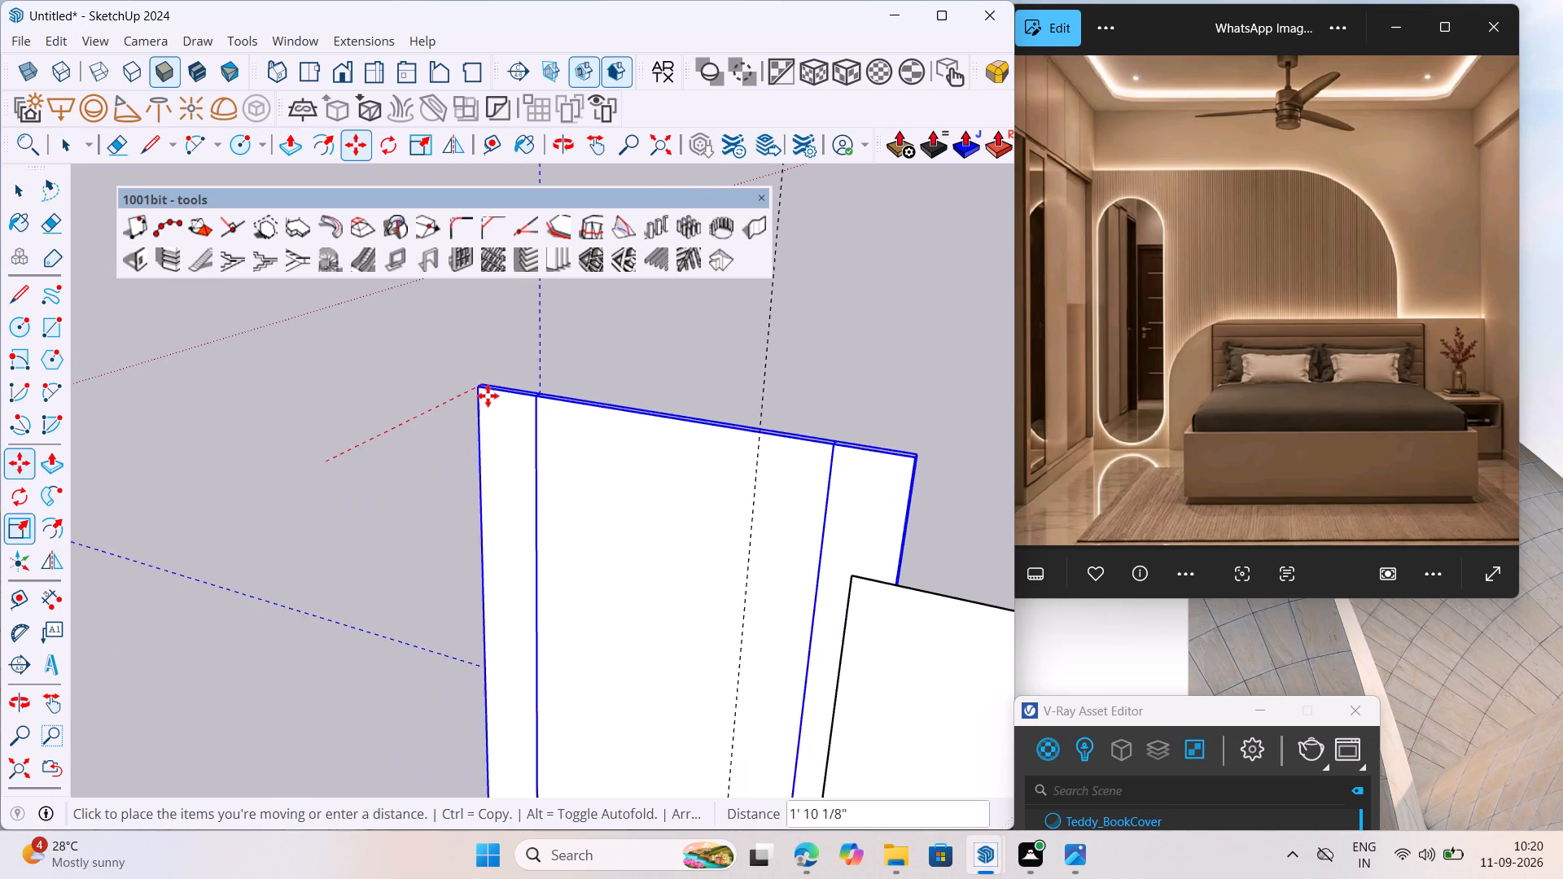
pyautogui.scroll(-6, 334, 333)
pyautogui.scroll(-6, 328, 439)
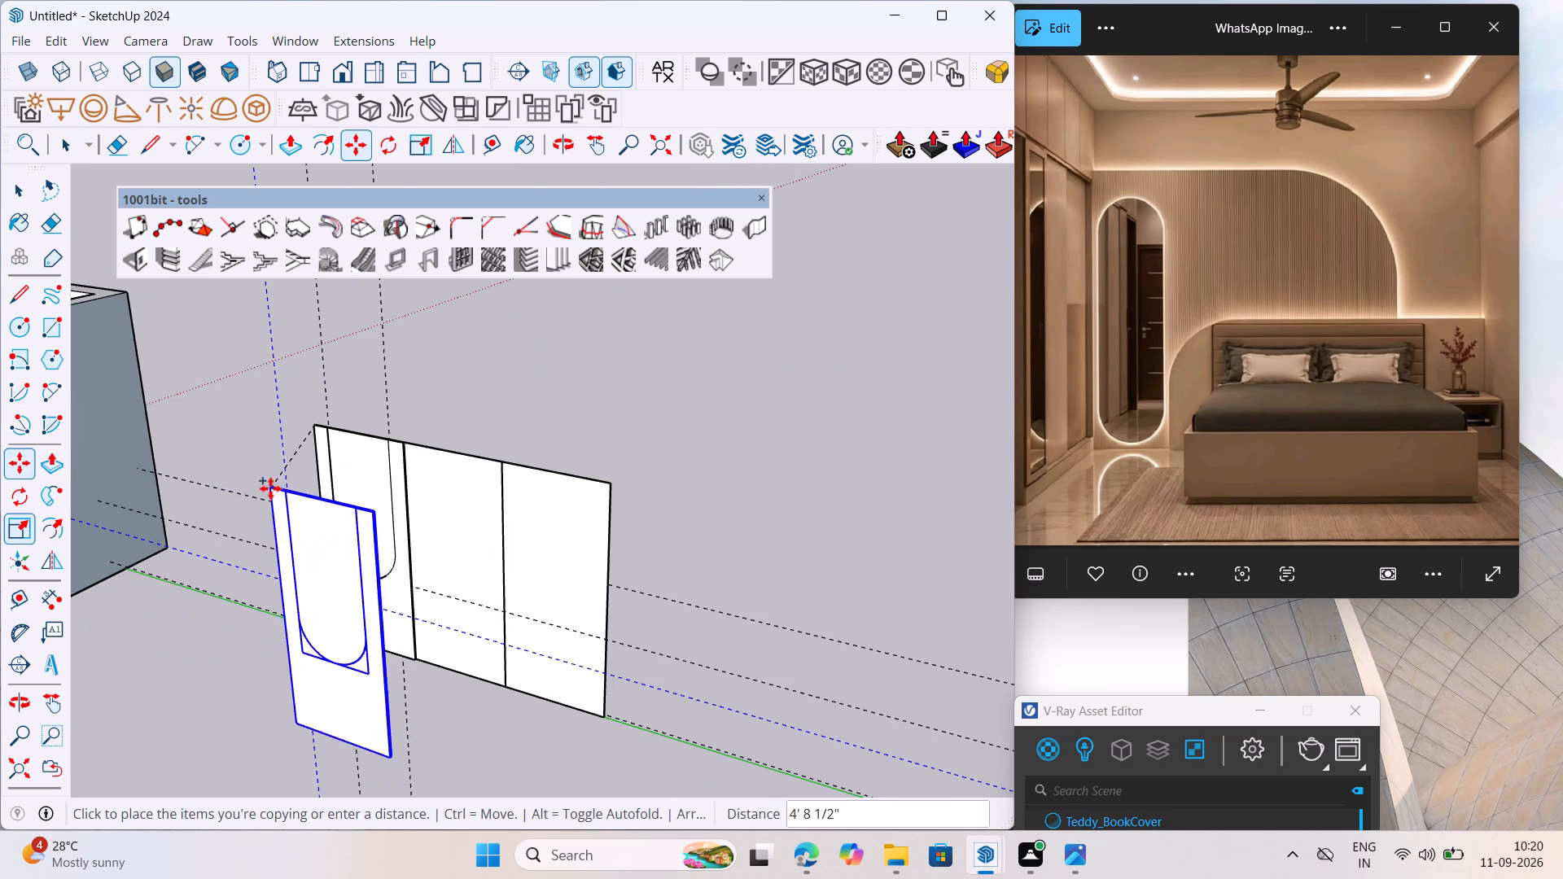
pyautogui.scroll(-13, 583, 497)
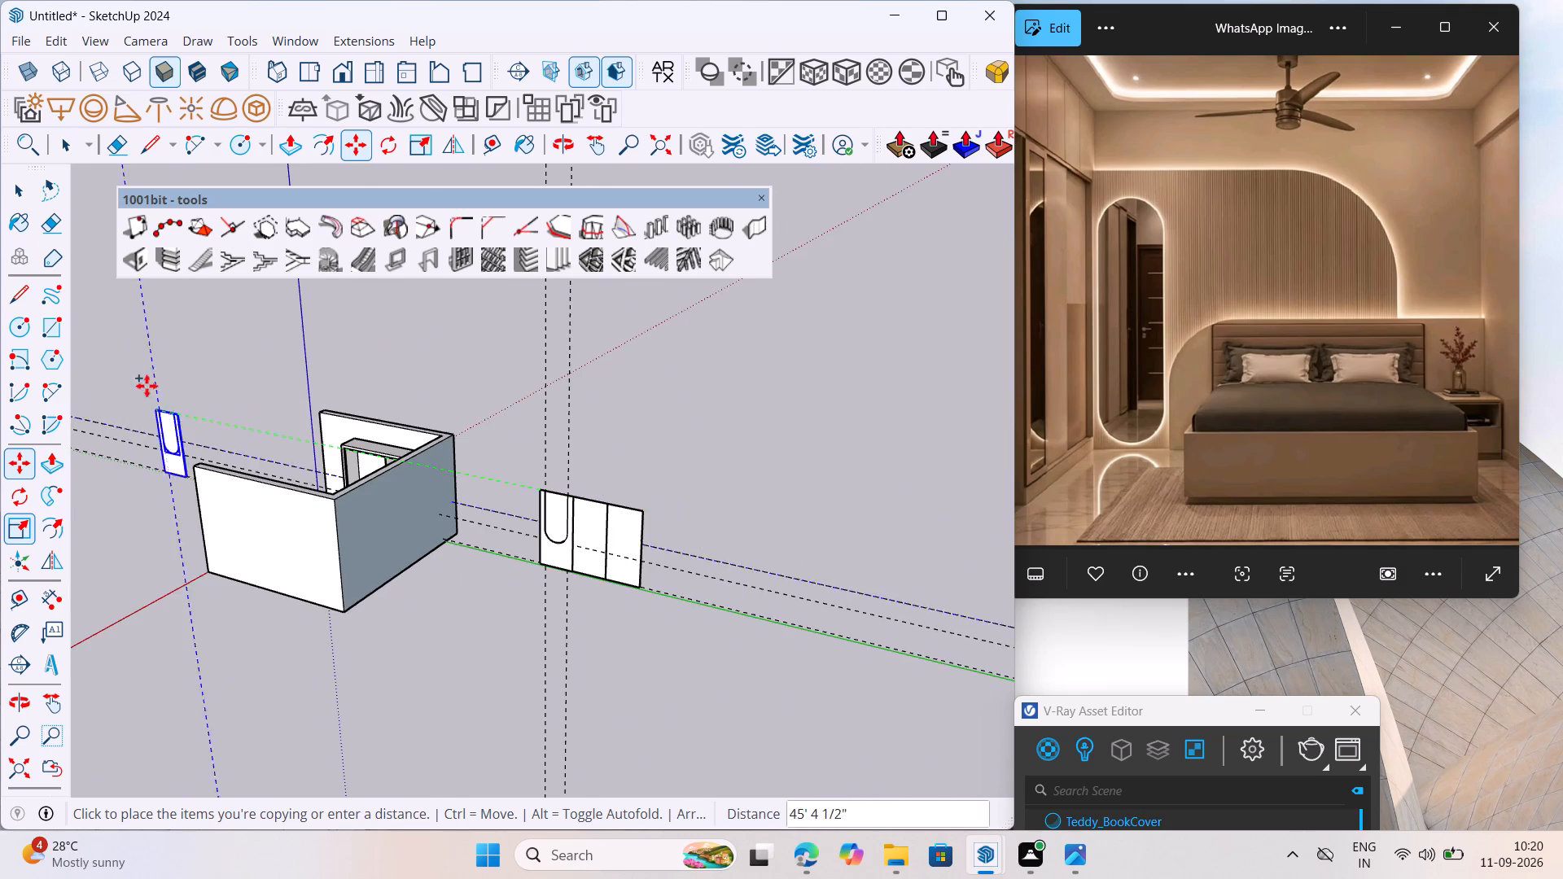
pyautogui.scroll(6, 167, 372)
pyautogui.moveTo(331, 458); pyautogui.dragTo(376, 541, button='middle')
pyautogui.scroll(18, 444, 492)
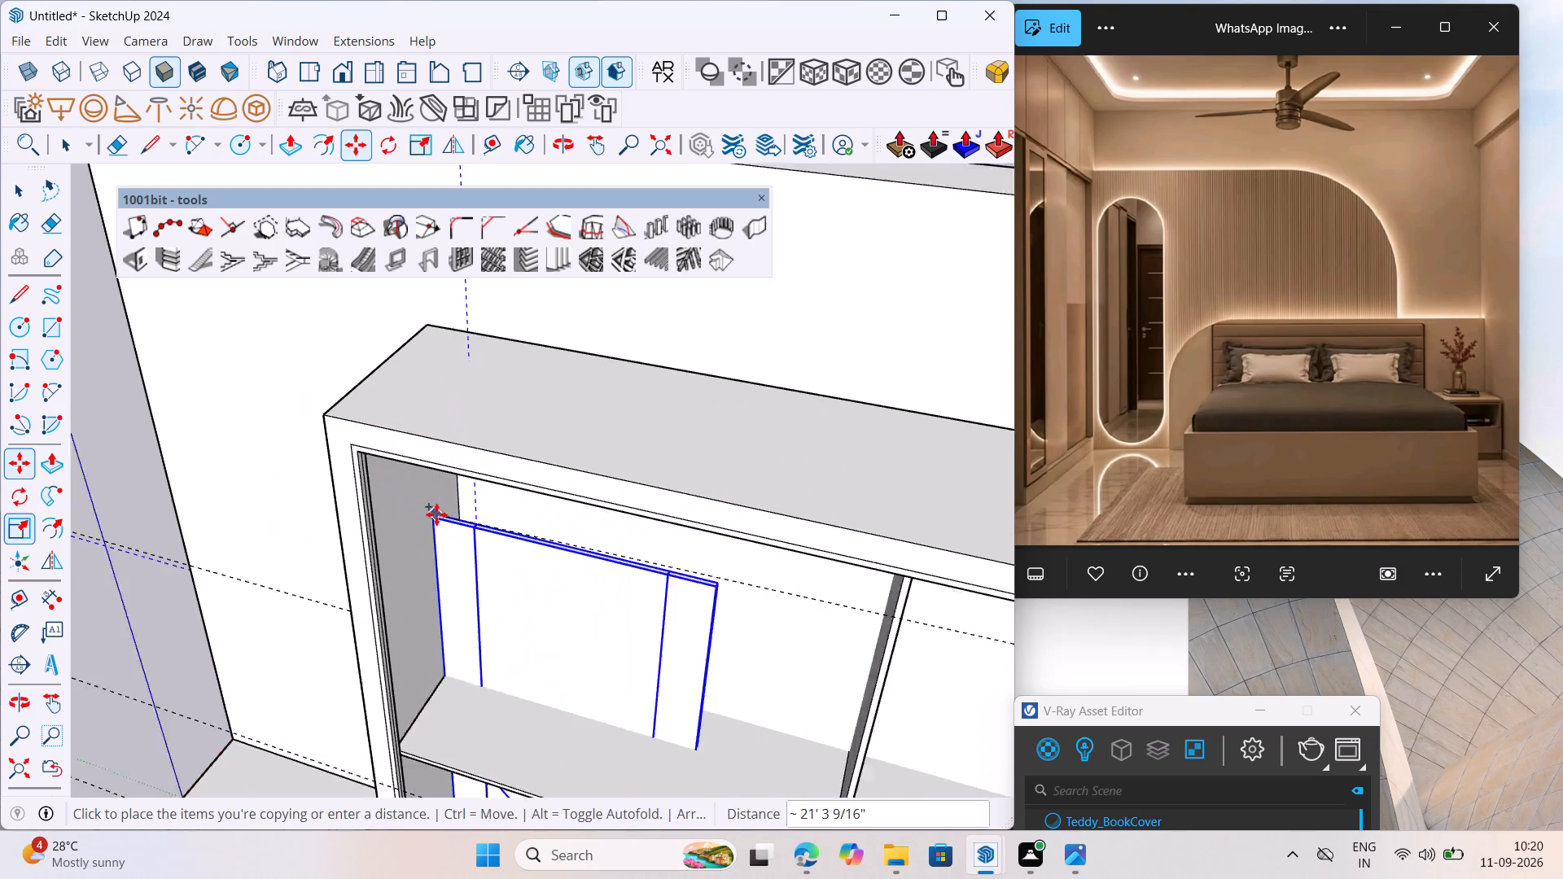
pyautogui.scroll(14, 349, 445)
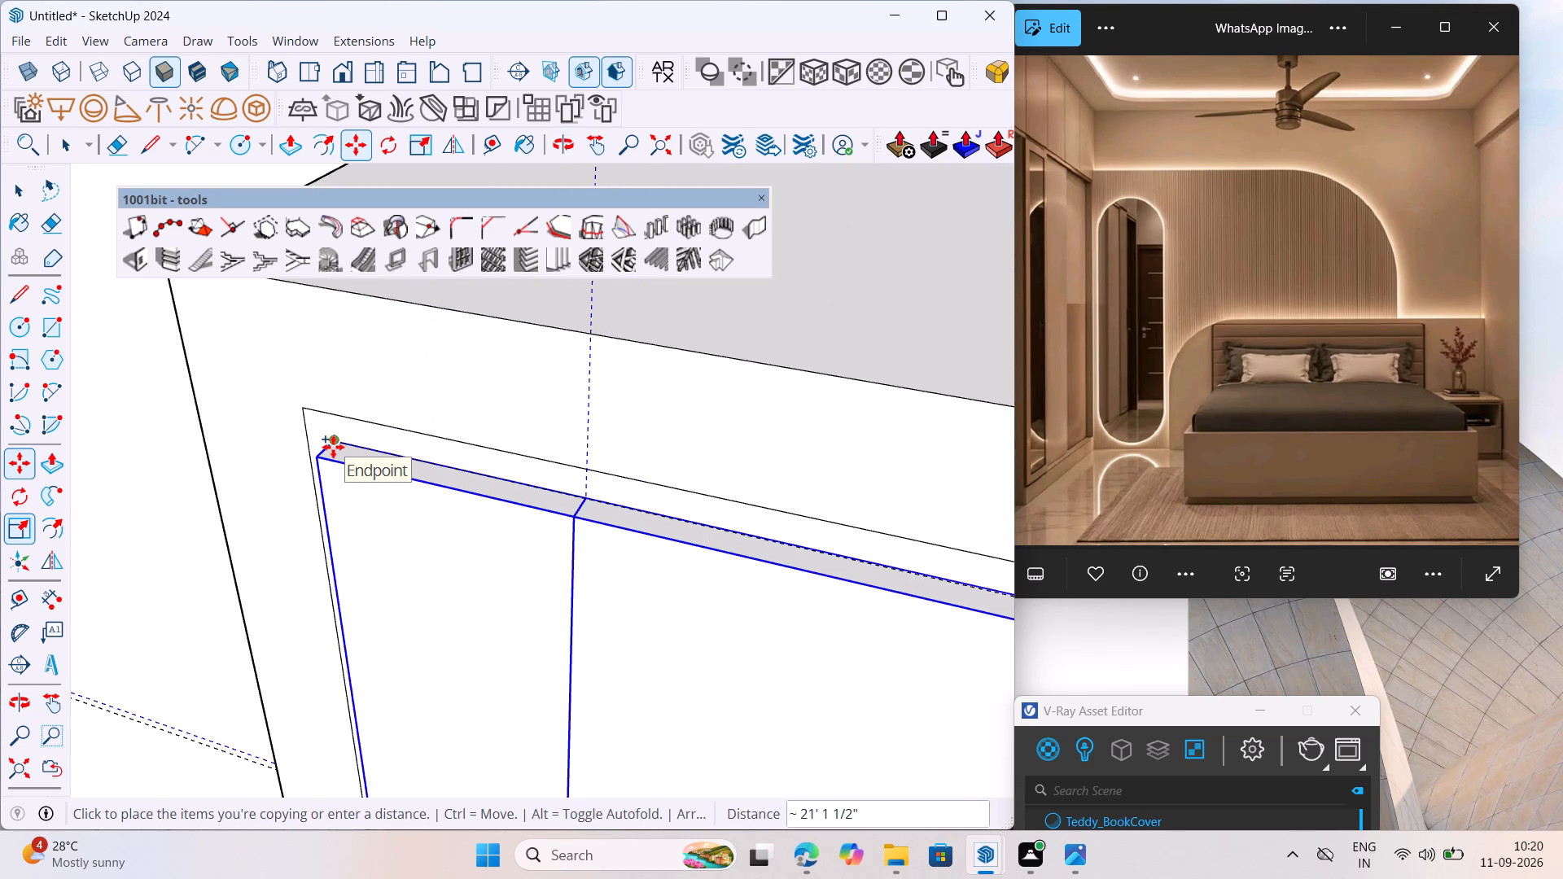
pyautogui.moveTo(333, 447); pyautogui.dragTo(323, 447)
# Move the copied door panel inward by its own thickness, from its front top corner to its rear top corner, into the wardrobe frame.
pyautogui.scroll(-20, 274, 377)
pyautogui.scroll(-9, 274, 377)
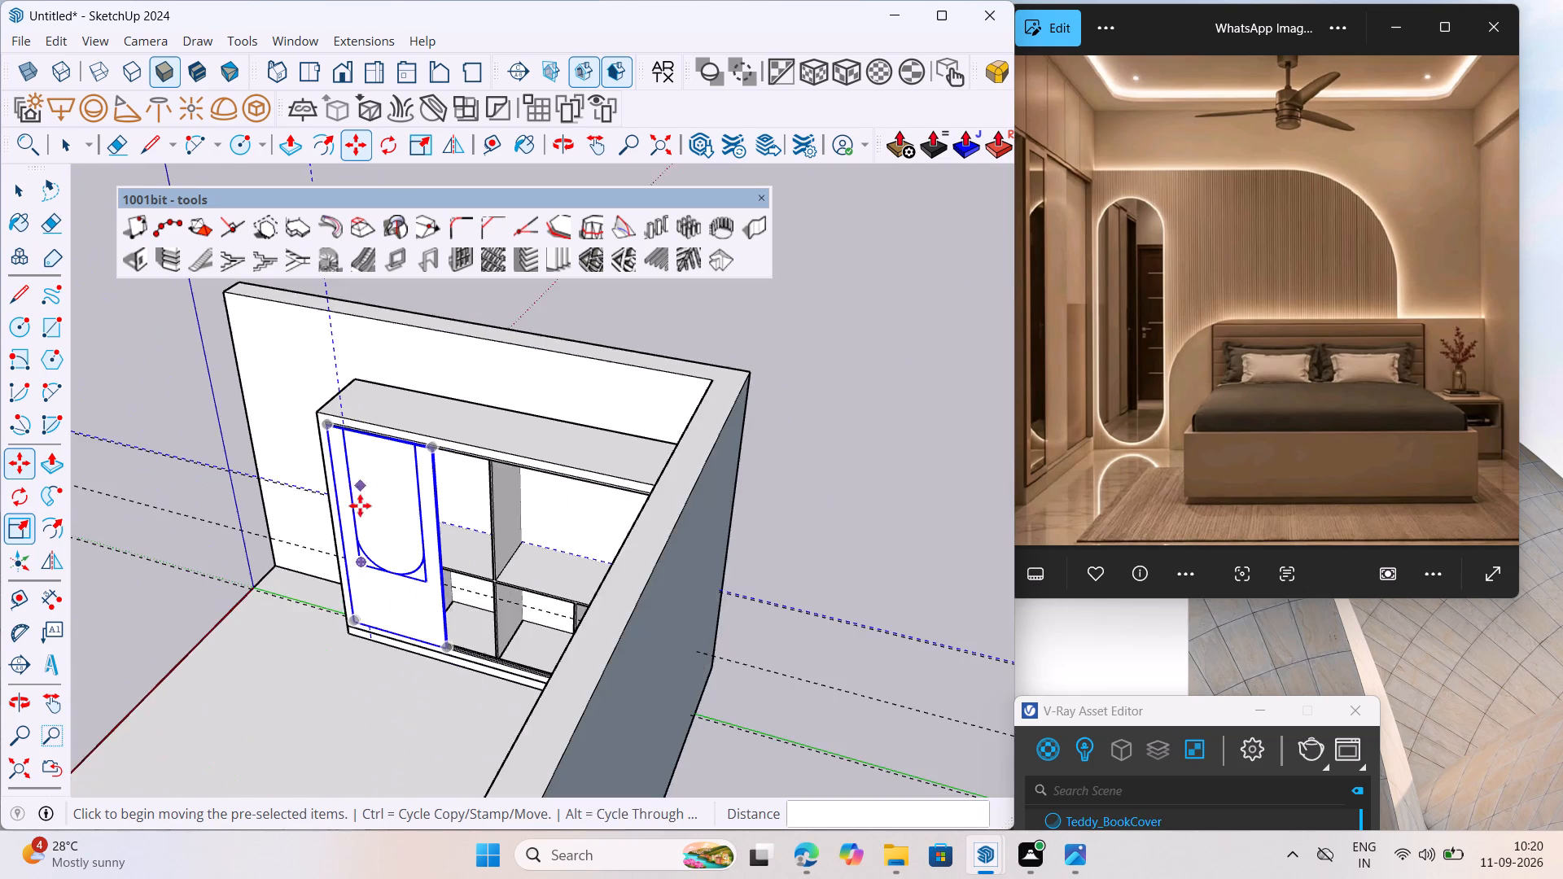
pyautogui.moveTo(358, 527); pyautogui.dragTo(419, 564, button='middle')
pyautogui.scroll(14, 386, 649)
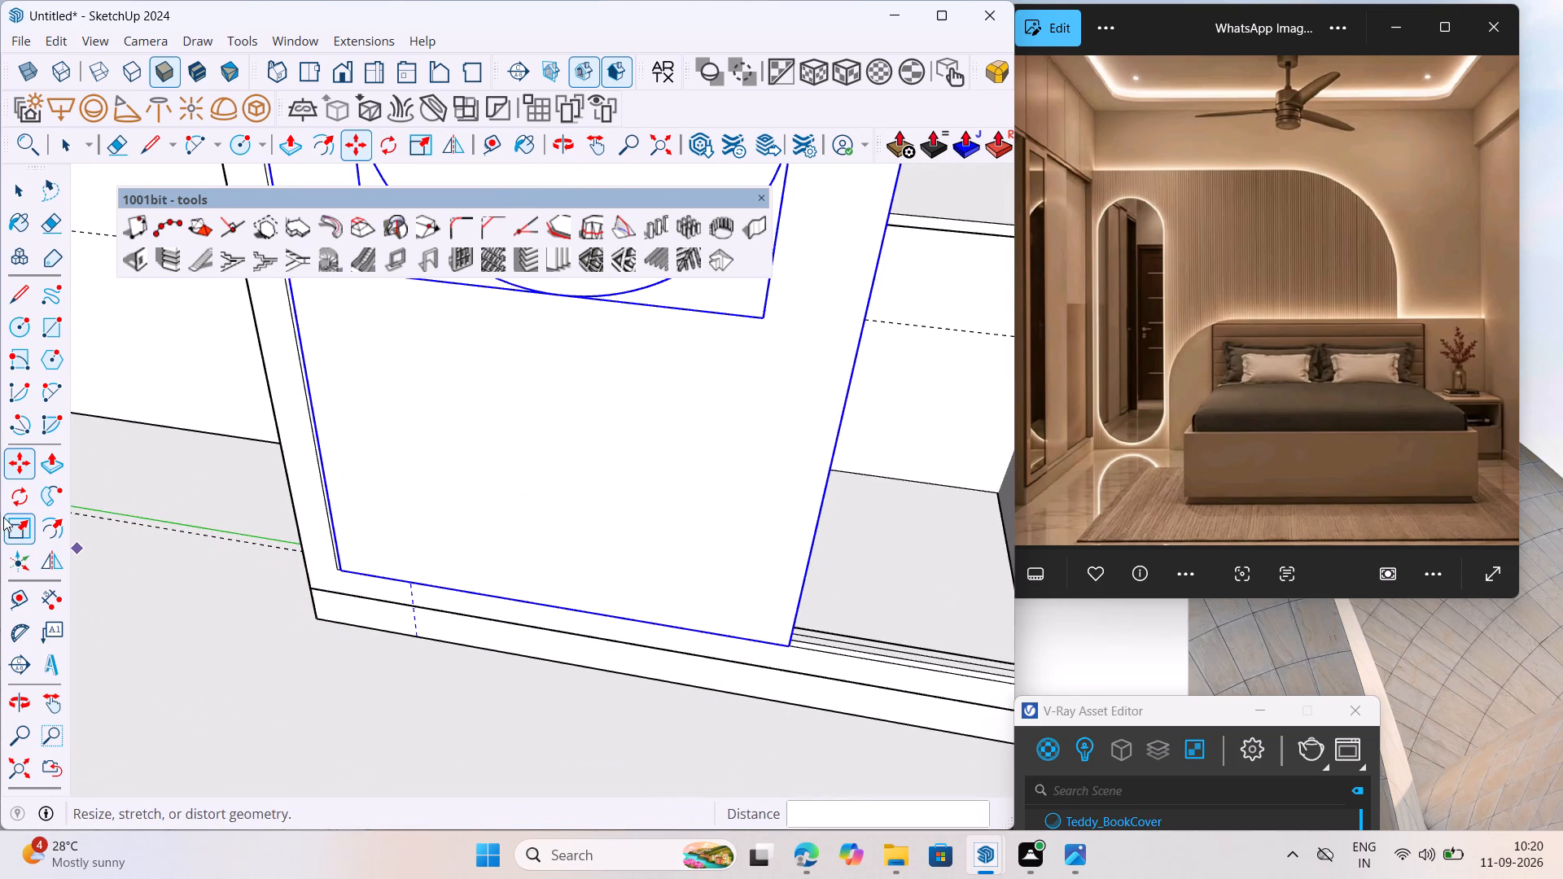
pyautogui.scroll(4, 344, 607)
pyautogui.scroll(-3, 182, 608)
pyautogui.moveTo(302, 597); pyautogui.dragTo(445, 470, button='middle')
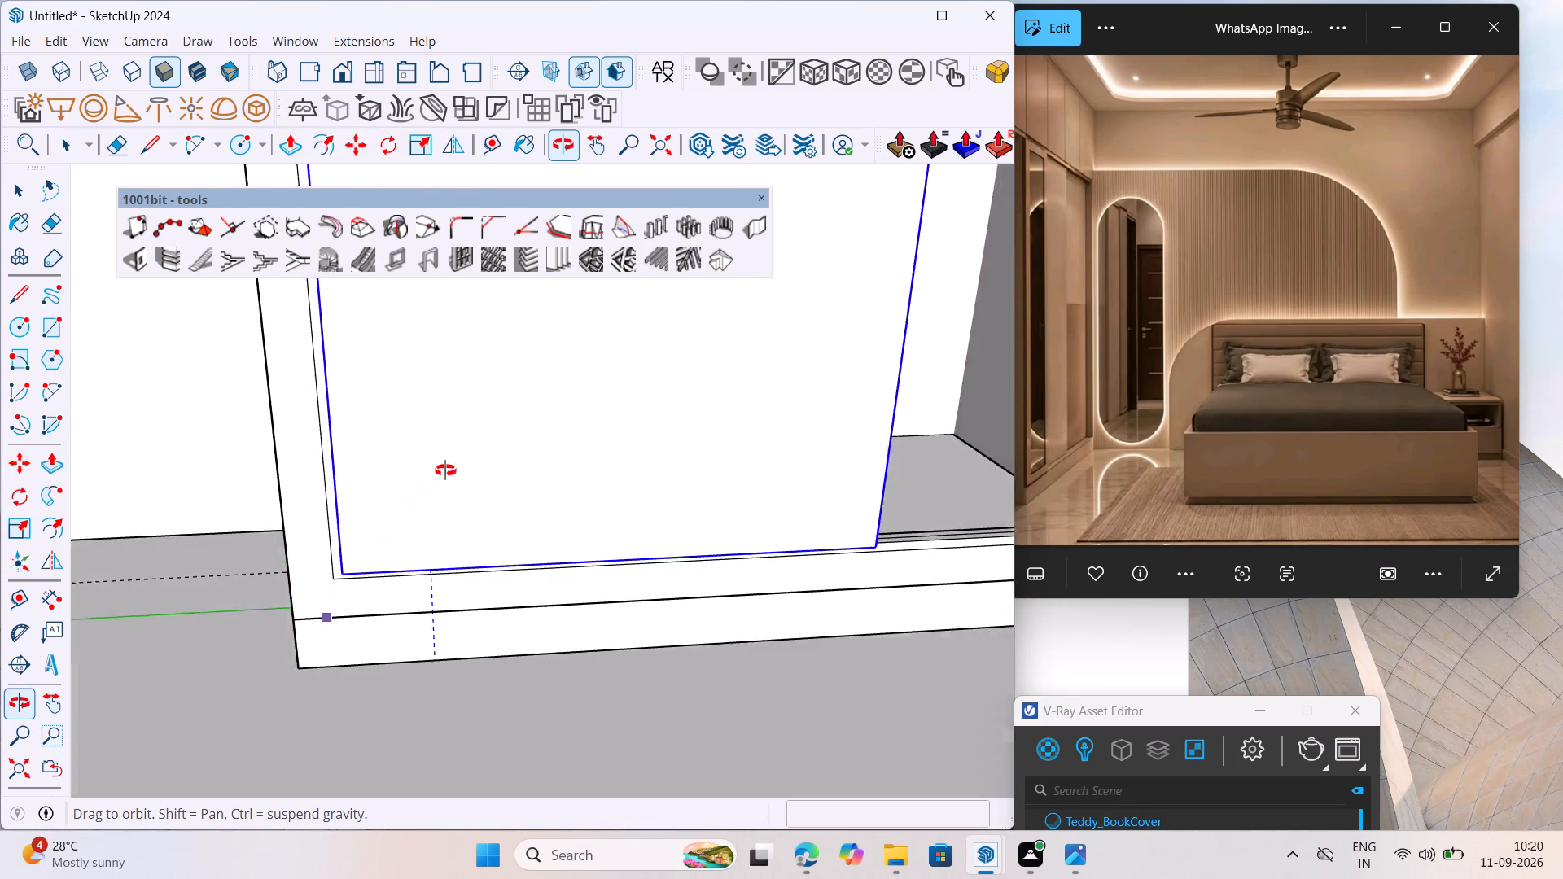
pyautogui.moveTo(445, 470); pyautogui.dragTo(542, 487, button='middle')
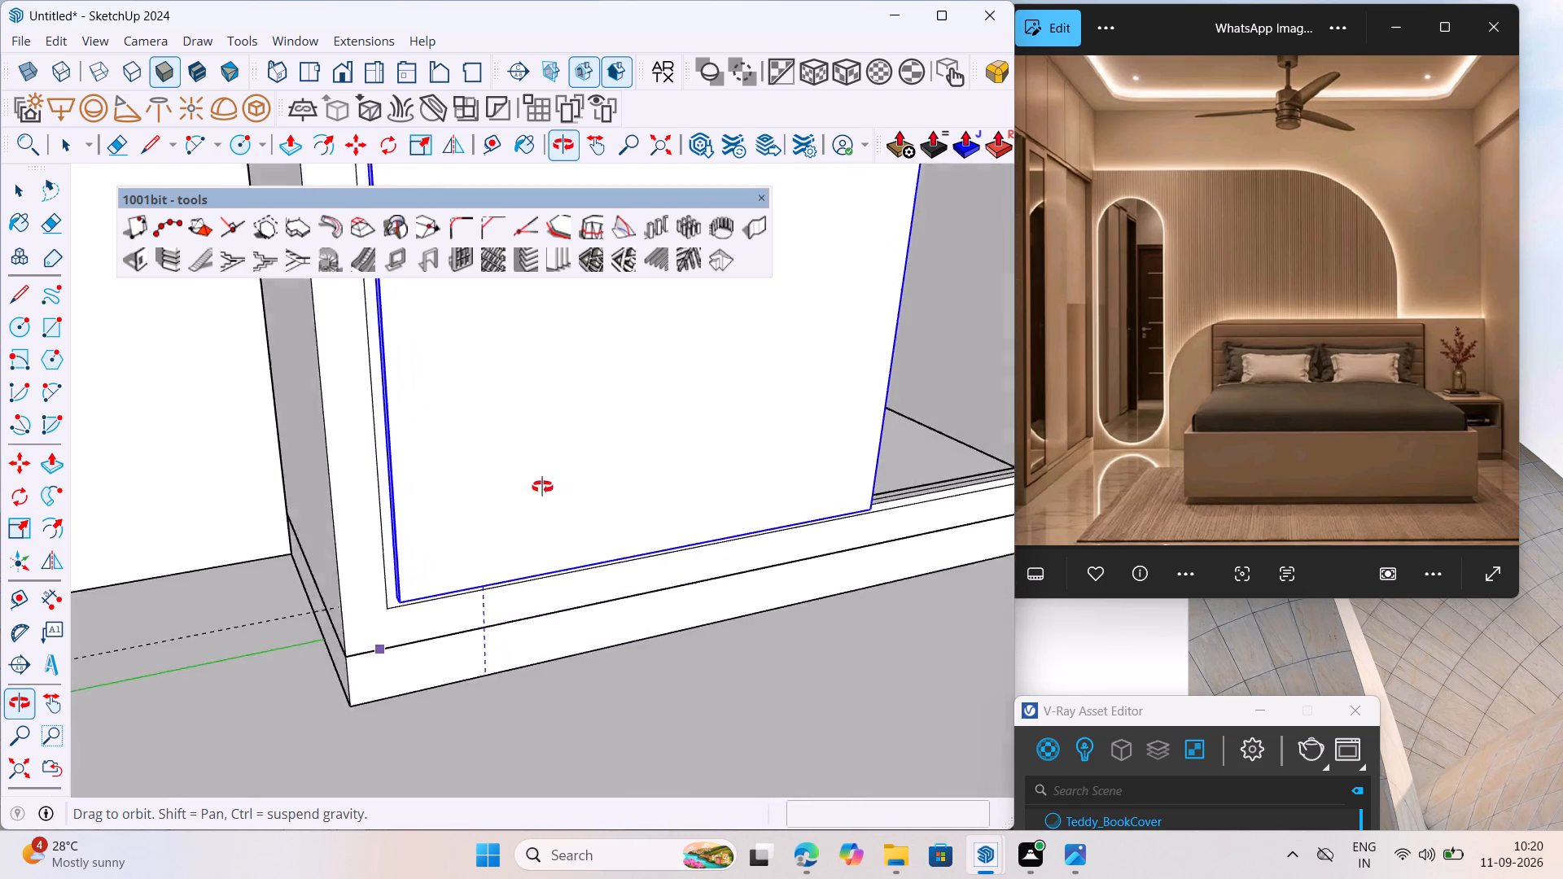
pyautogui.moveTo(542, 487); pyautogui.dragTo(339, 574, button='middle')
pyautogui.scroll(-14, 346, 746)
pyautogui.scroll(3, 296, 448)
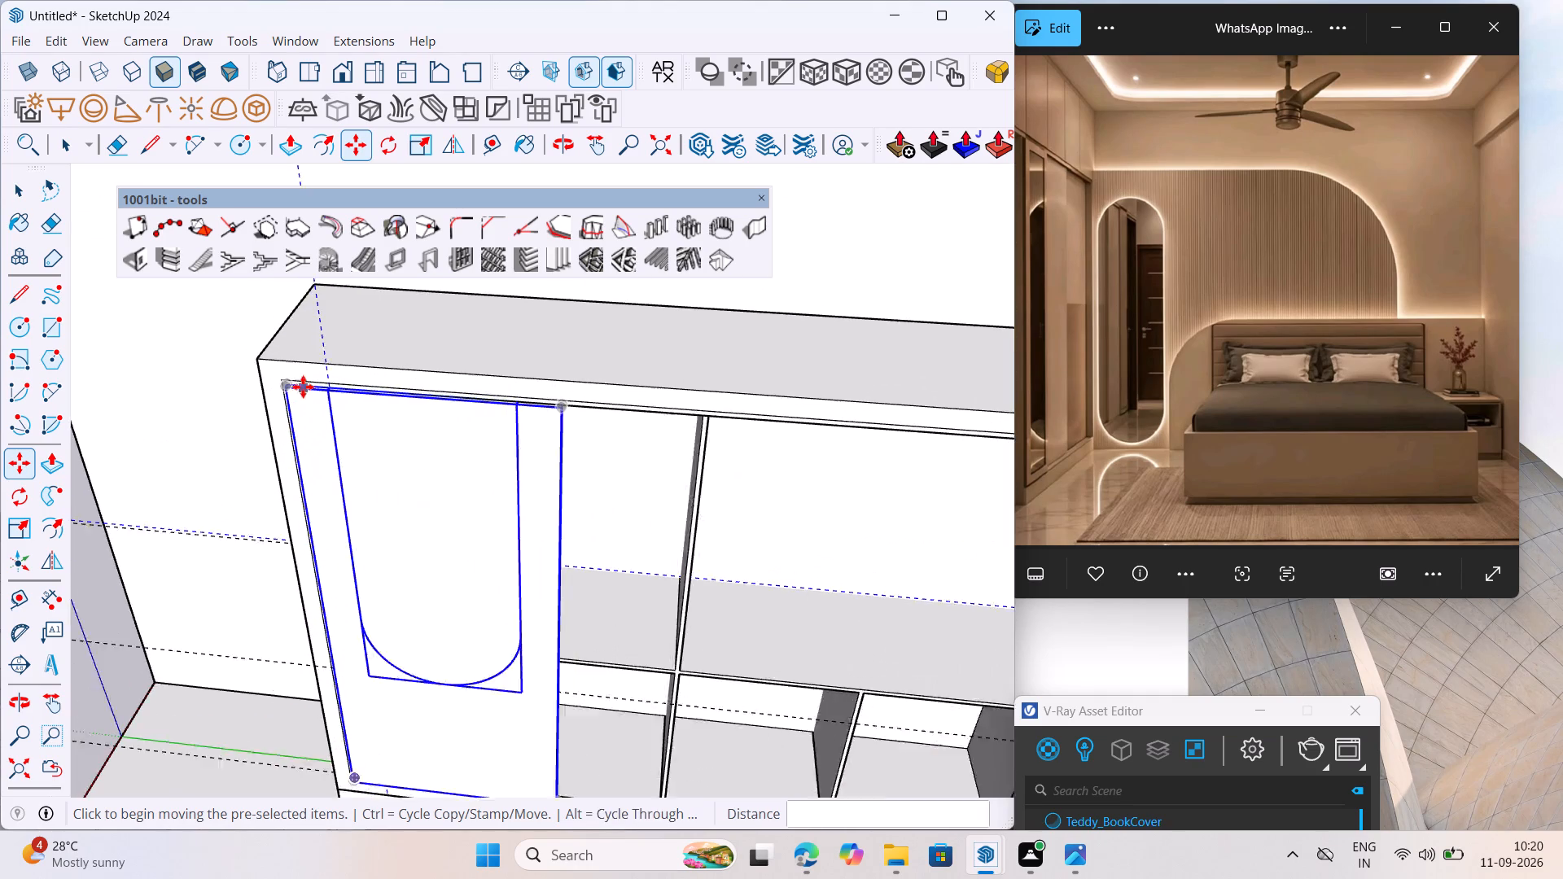
pyautogui.scroll(20, 303, 387)
pyautogui.scroll(4, 303, 387)
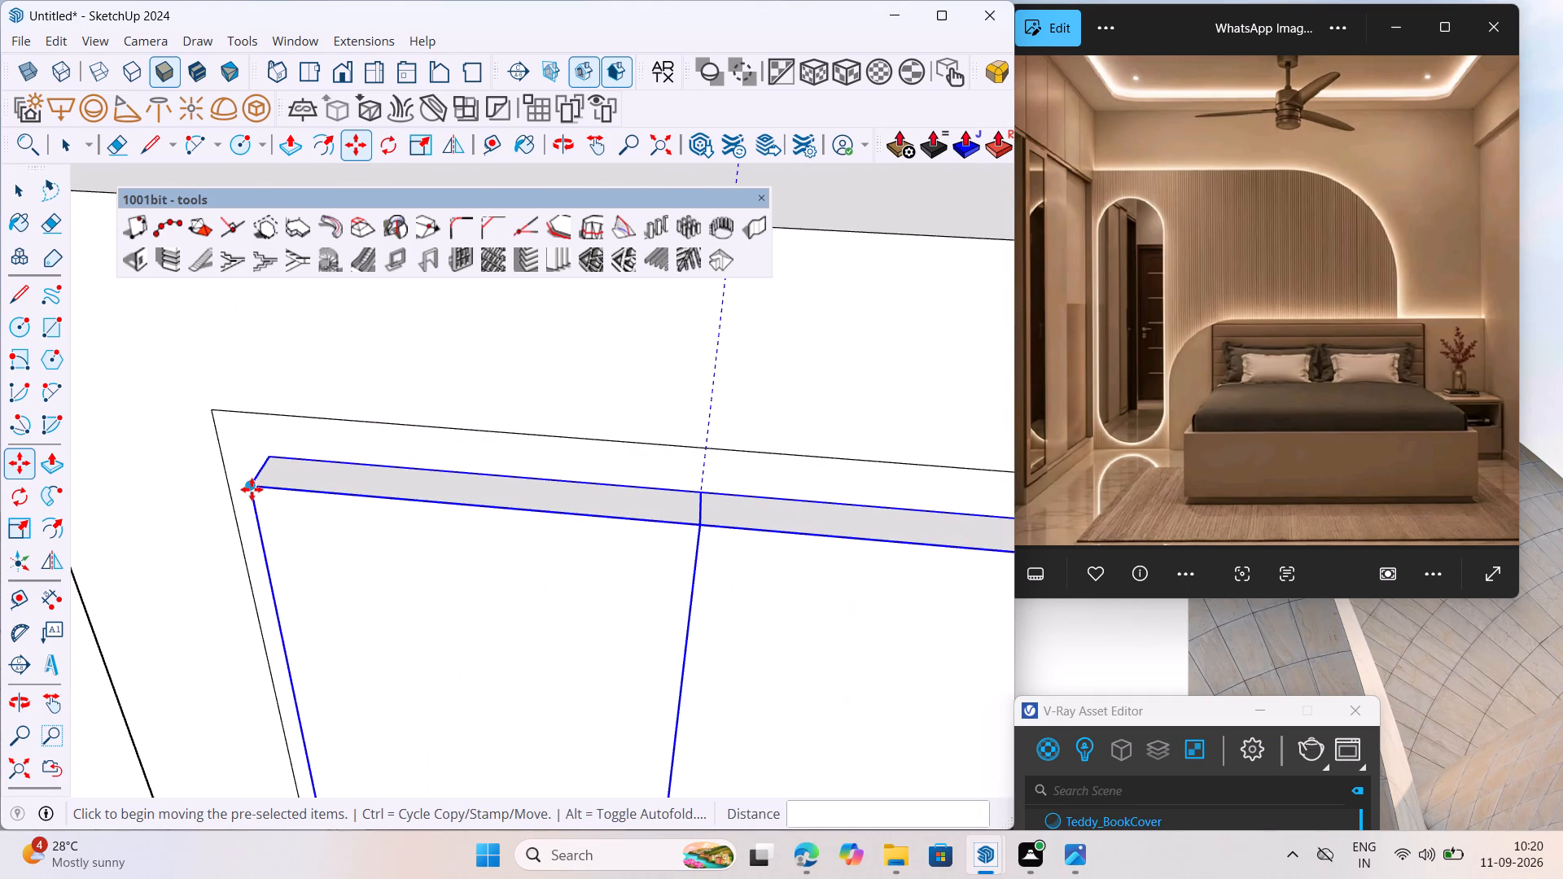
pyautogui.click(252, 489)
pyautogui.click(270, 457)
pyautogui.scroll(-3, 238, 398)
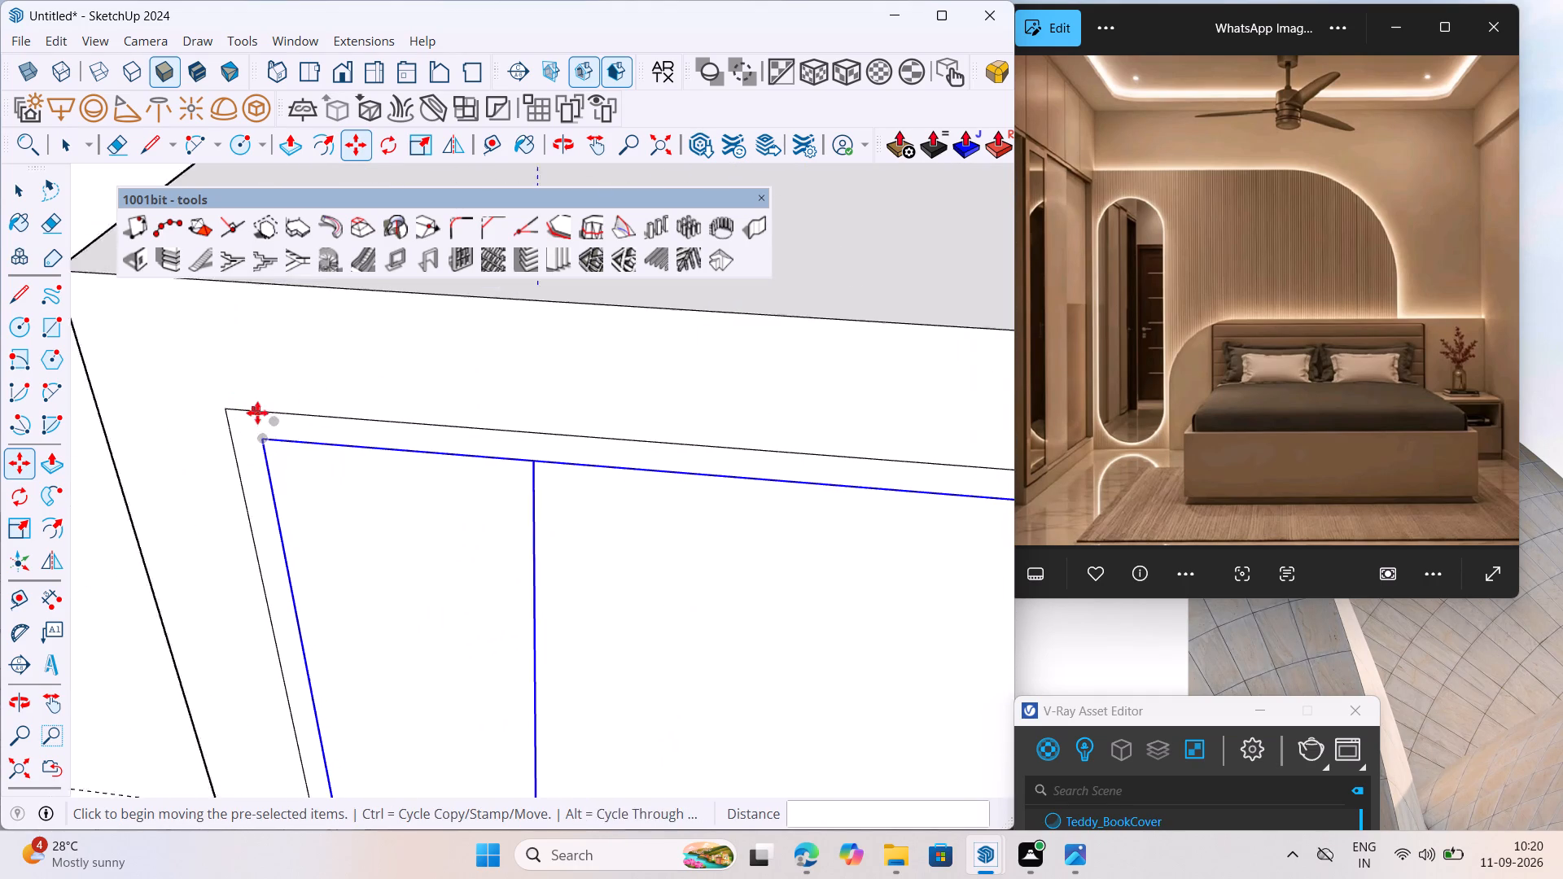
# Create a copy of the wardrobe's door panel and inset rotated 180 degrees about the panel's bottom outer corner.
pyautogui.scroll(-20, 257, 413)
pyautogui.scroll(-6, 257, 413)
pyautogui.scroll(7, 415, 743)
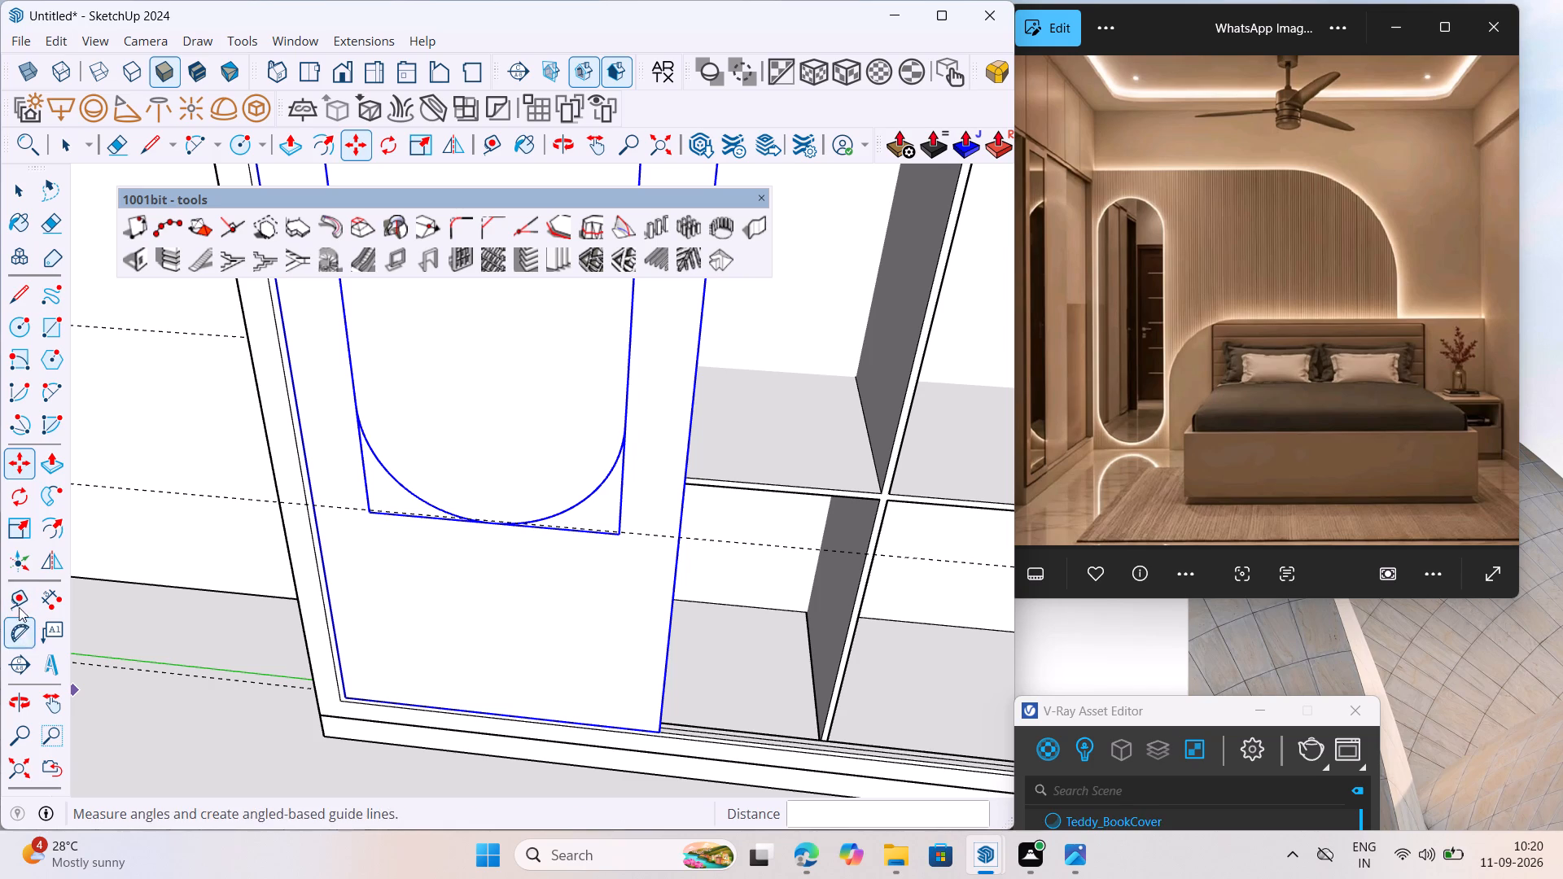
pyautogui.click(15, 495)
pyautogui.scroll(11, 293, 654)
pyautogui.scroll(5, 395, 720)
pyautogui.click(342, 675)
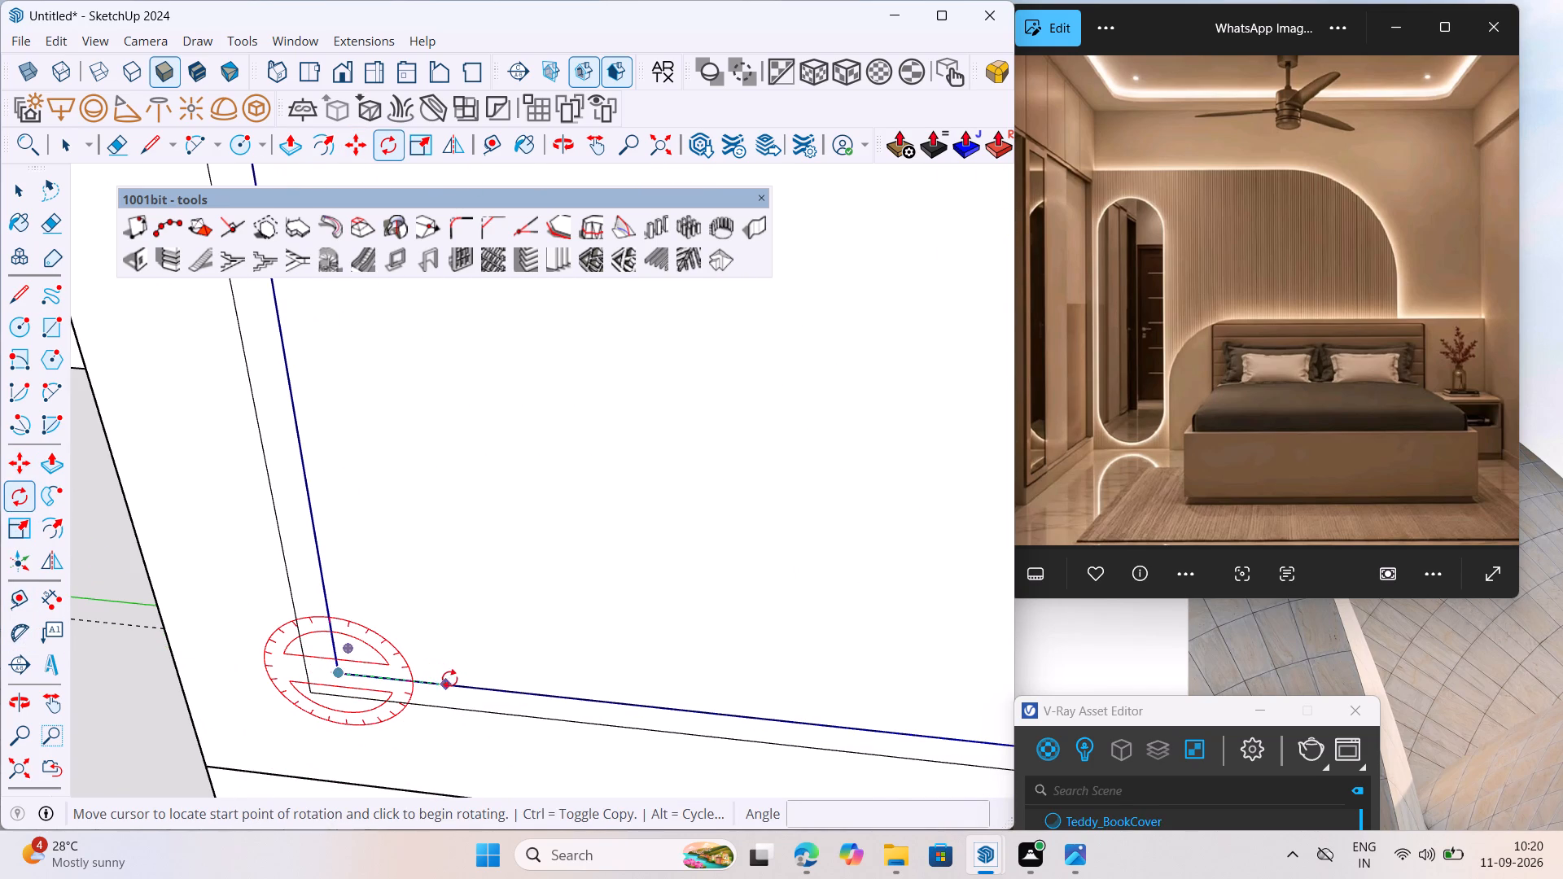
pyautogui.click(458, 683)
pyautogui.scroll(1, 317, 557)
pyautogui.scroll(-8, 317, 560)
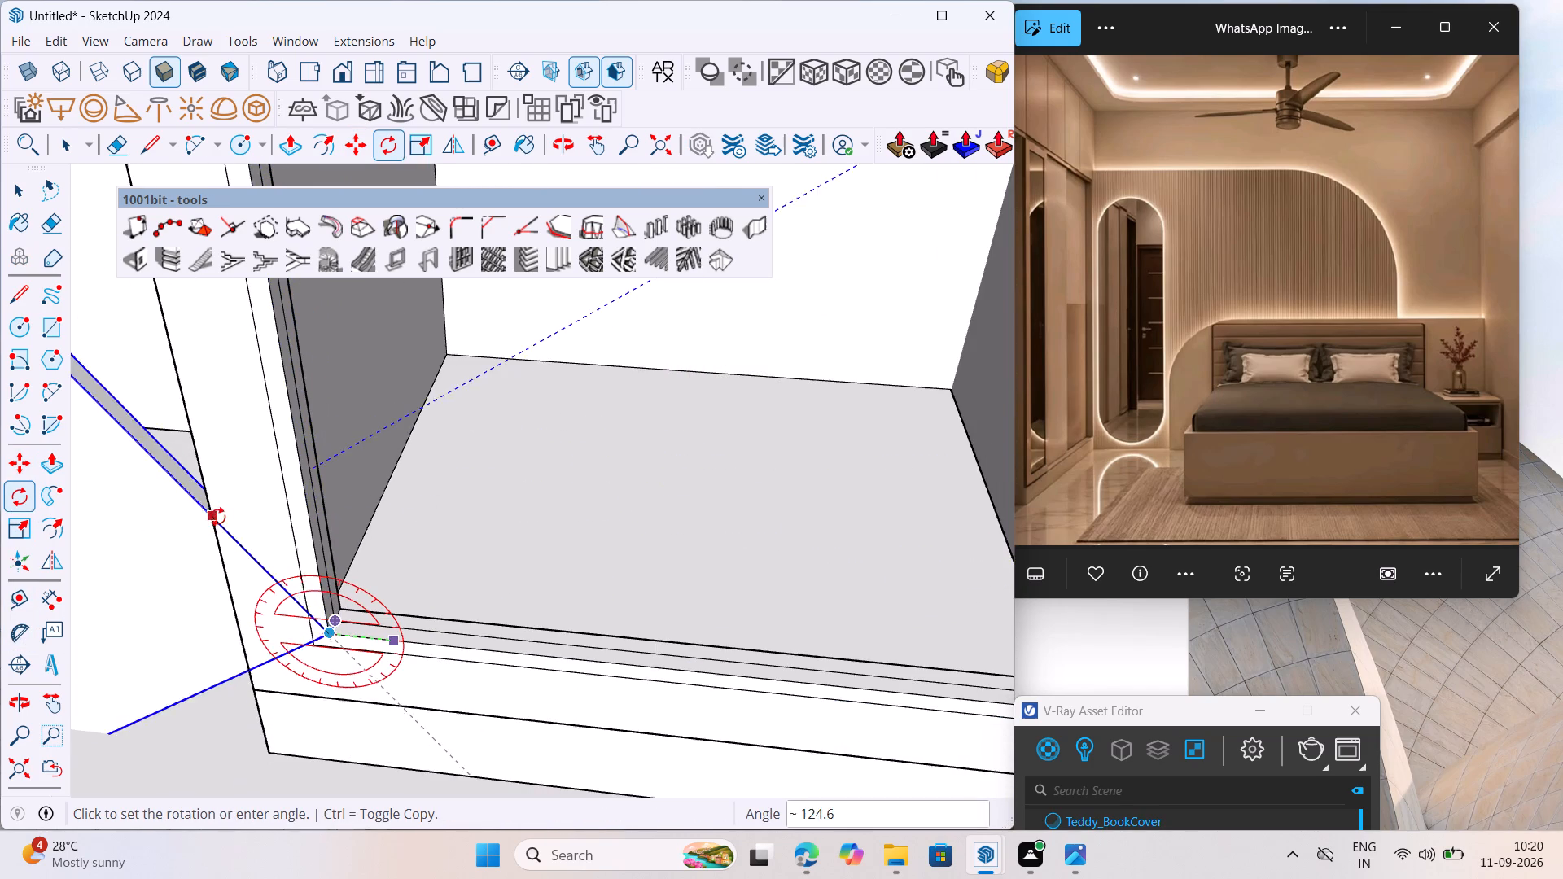
pyautogui.scroll(-14, 220, 521)
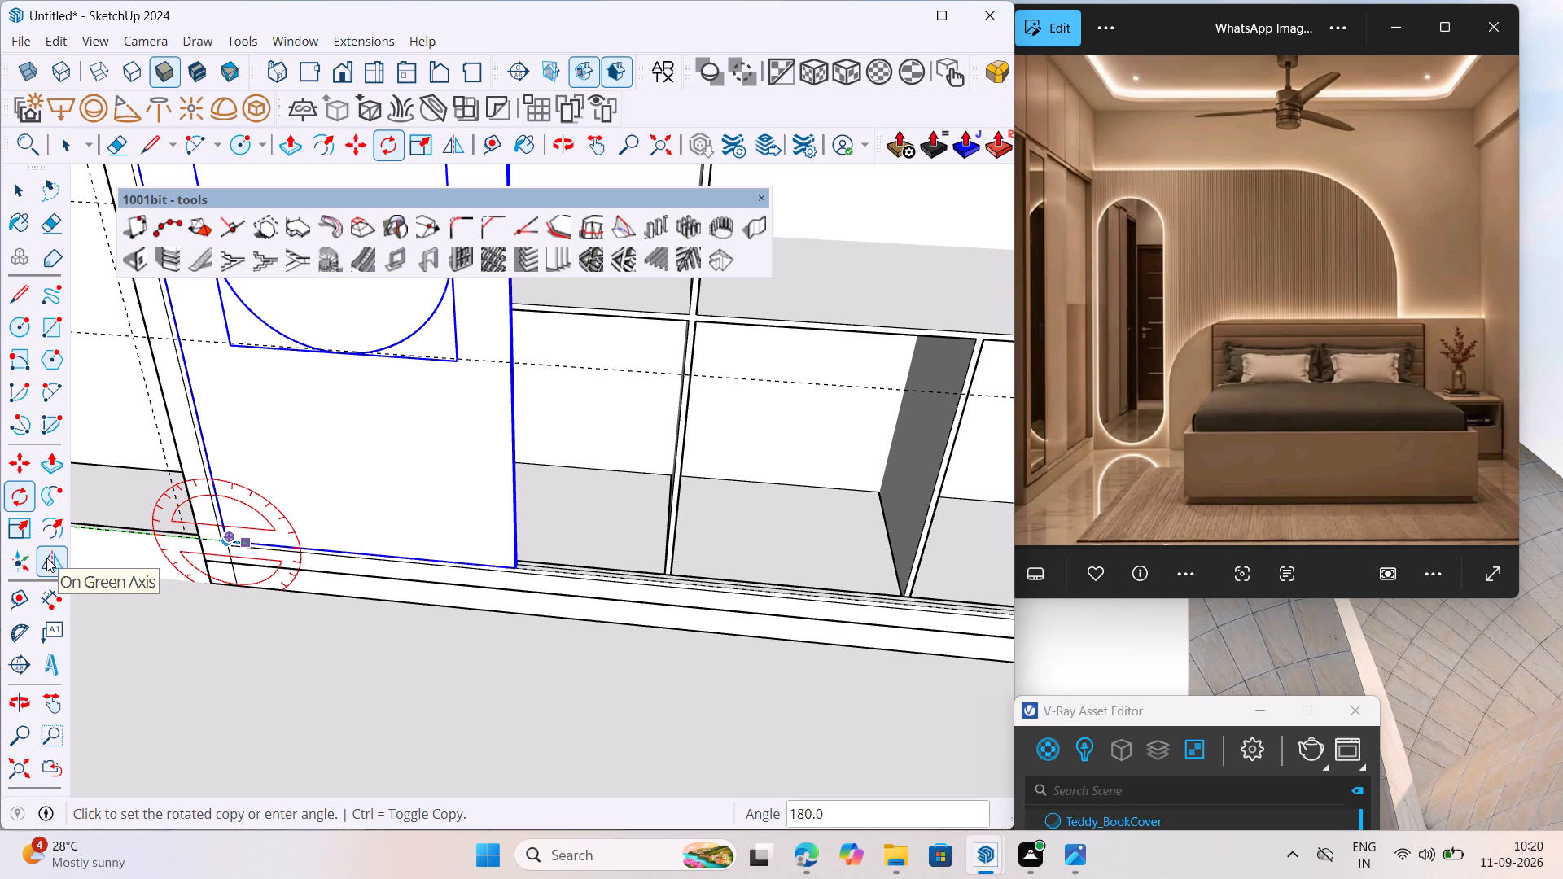
pyautogui.write('18')
pyautogui.press('0')
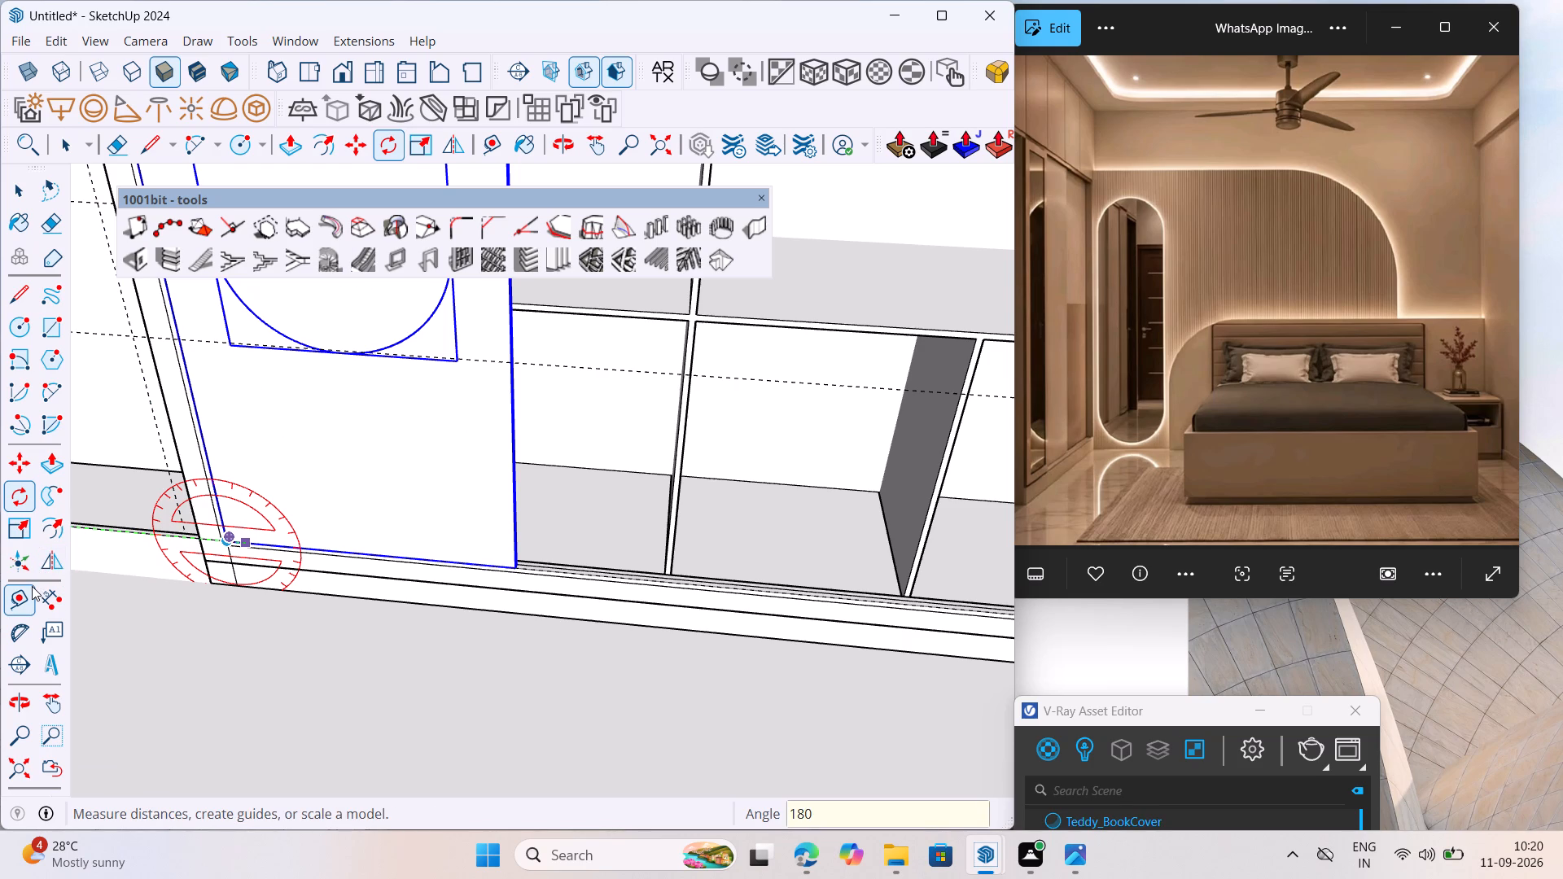
pyautogui.press('Return')
pyautogui.scroll(-14, 407, 611)
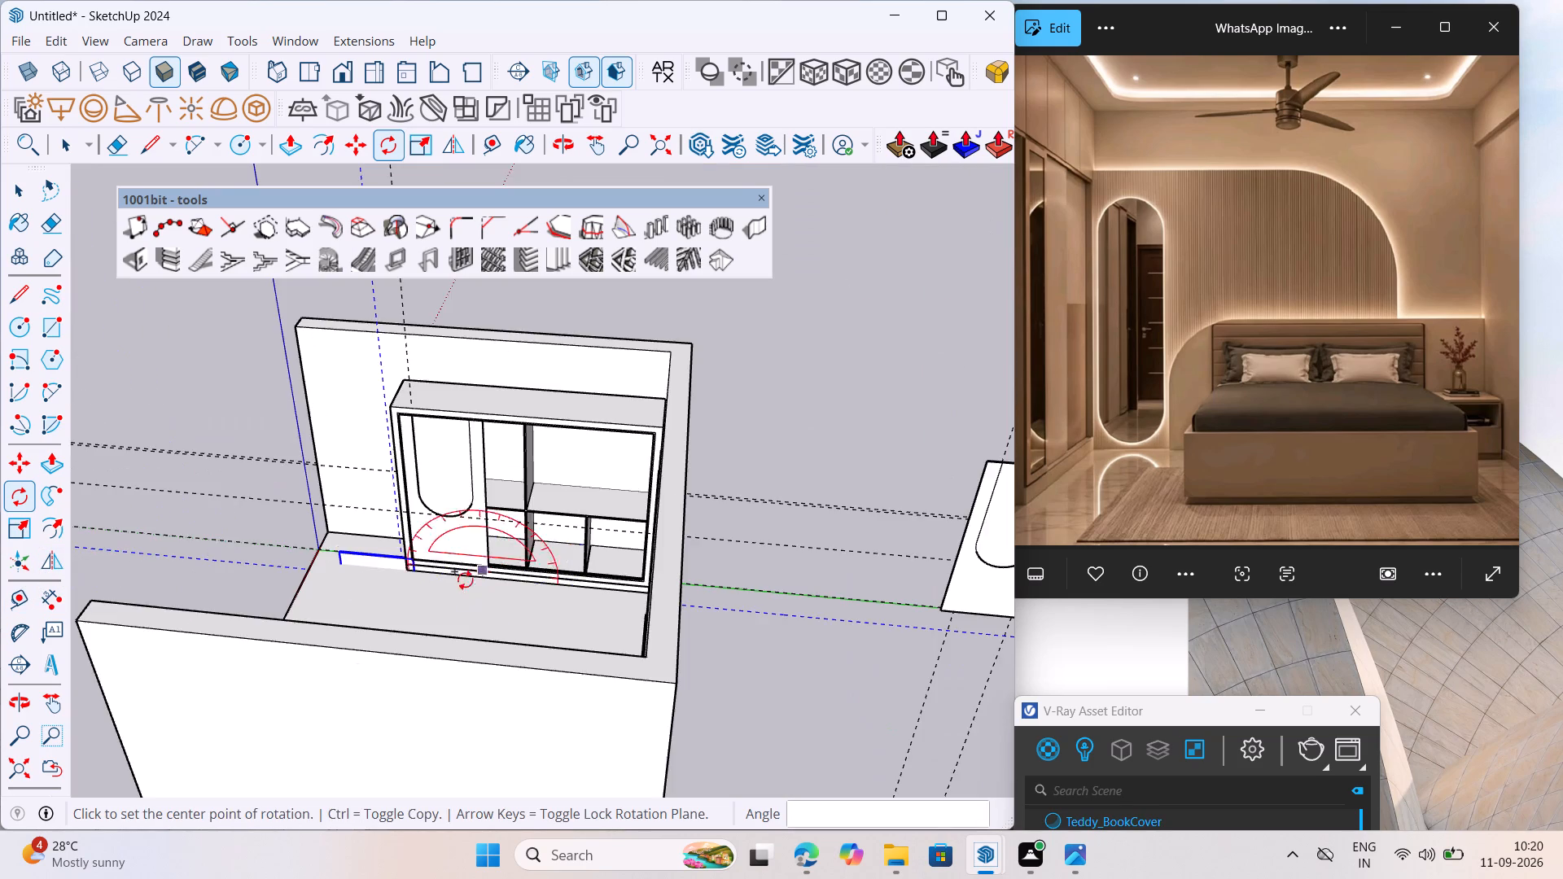
pyautogui.press('space')
# Copy the rotated door panel with its inset from its top corner to the first wardrobe door's upper rear corner.
pyautogui.scroll(13, 361, 565)
pyautogui.click(12, 469)
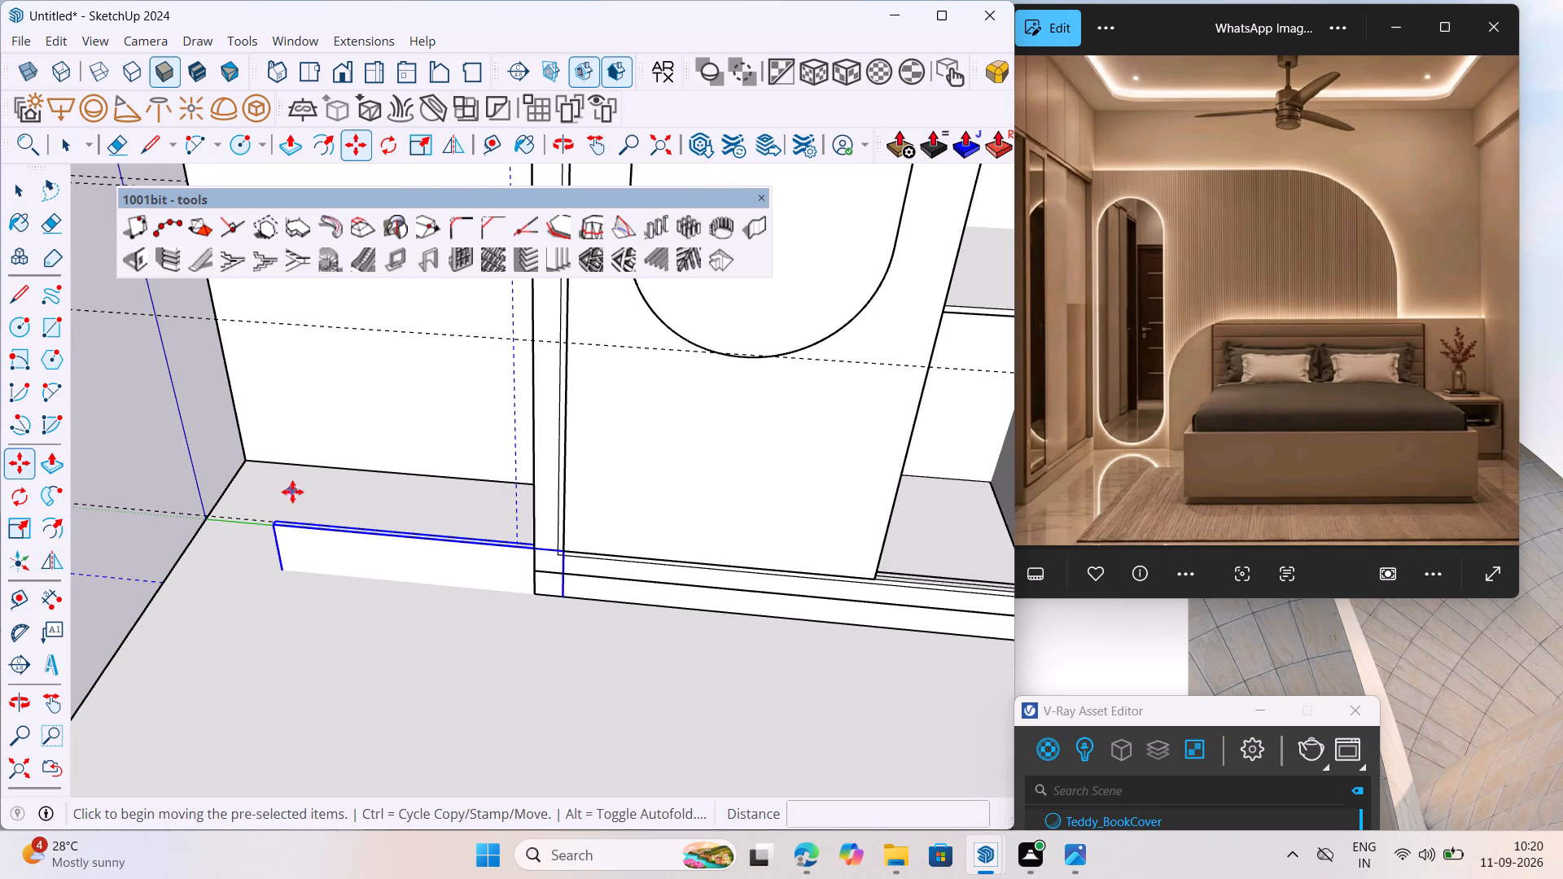
pyautogui.click(274, 531)
pyautogui.scroll(-15, 263, 600)
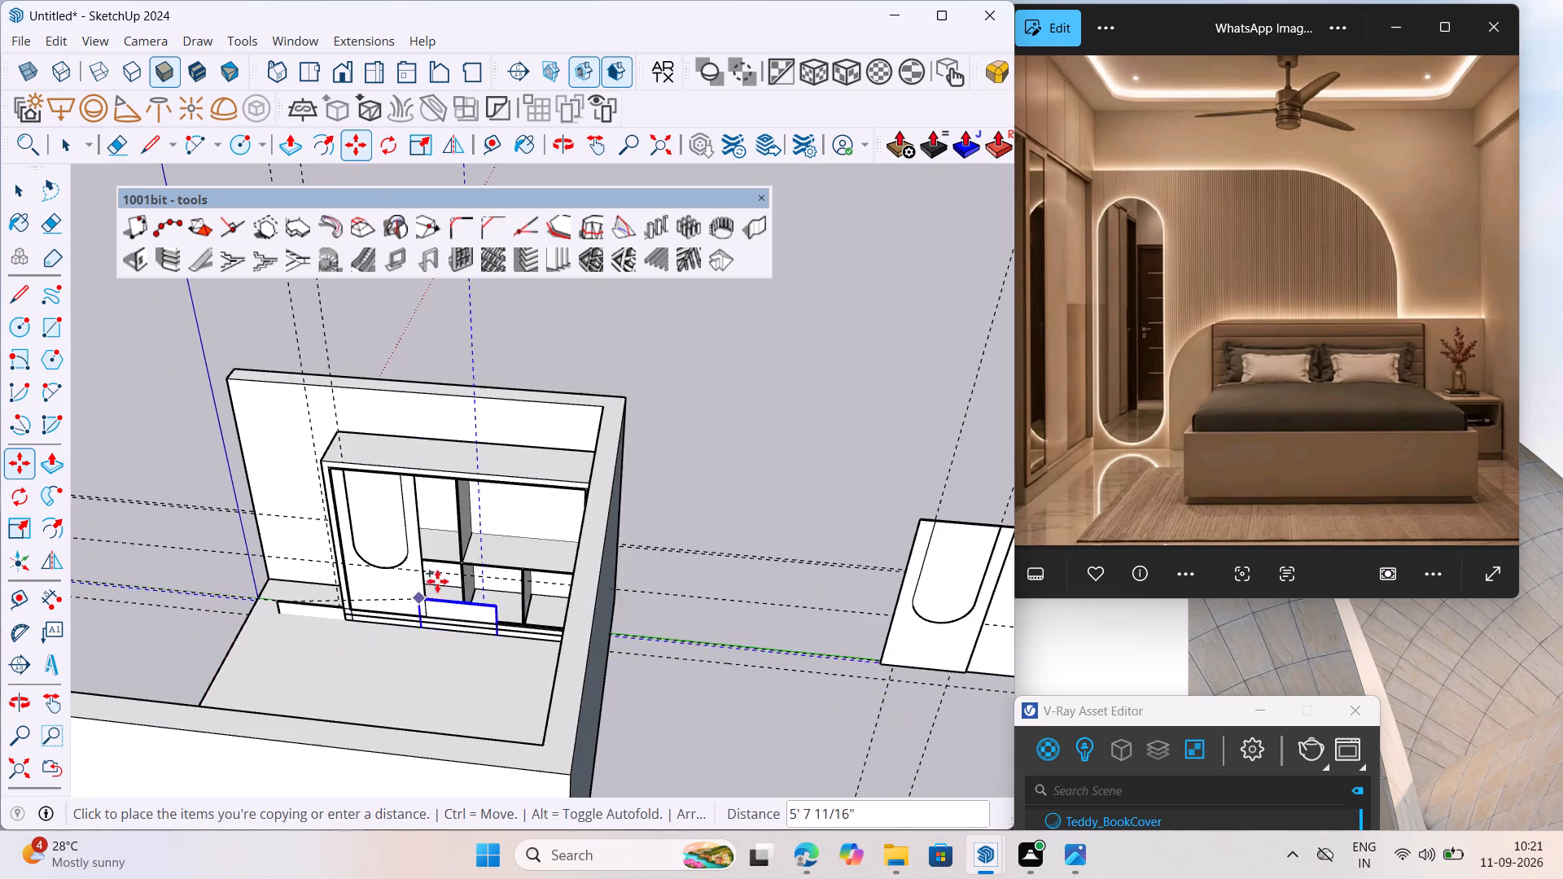
pyautogui.scroll(7, 476, 496)
pyautogui.scroll(6, 371, 467)
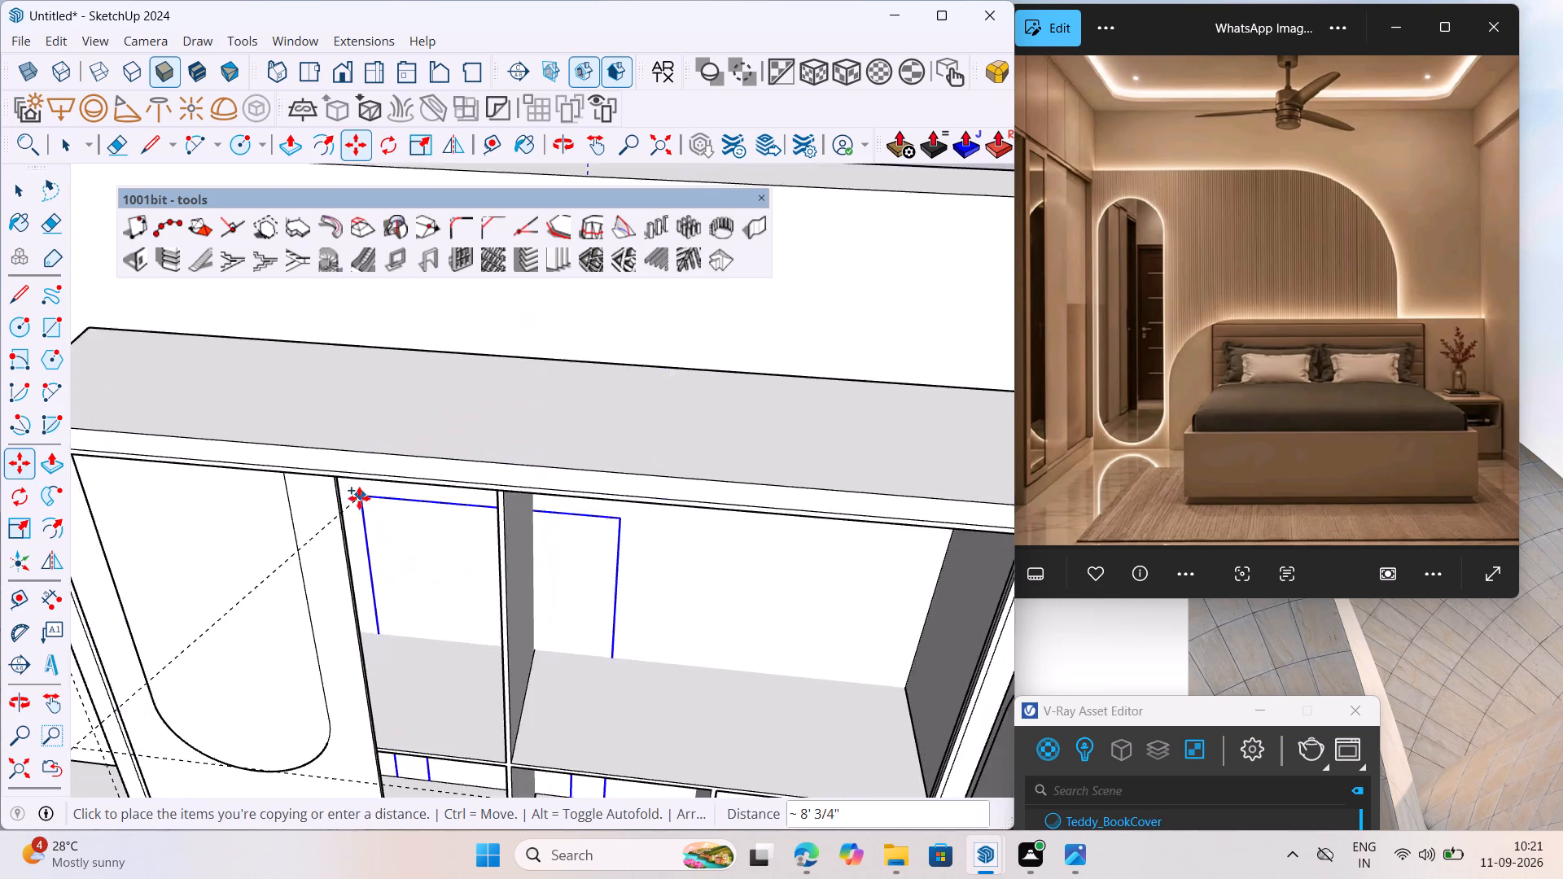
pyautogui.scroll(9, 359, 498)
pyautogui.scroll(1, 317, 427)
pyautogui.moveTo(308, 429); pyautogui.dragTo(254, 363, button='middle')
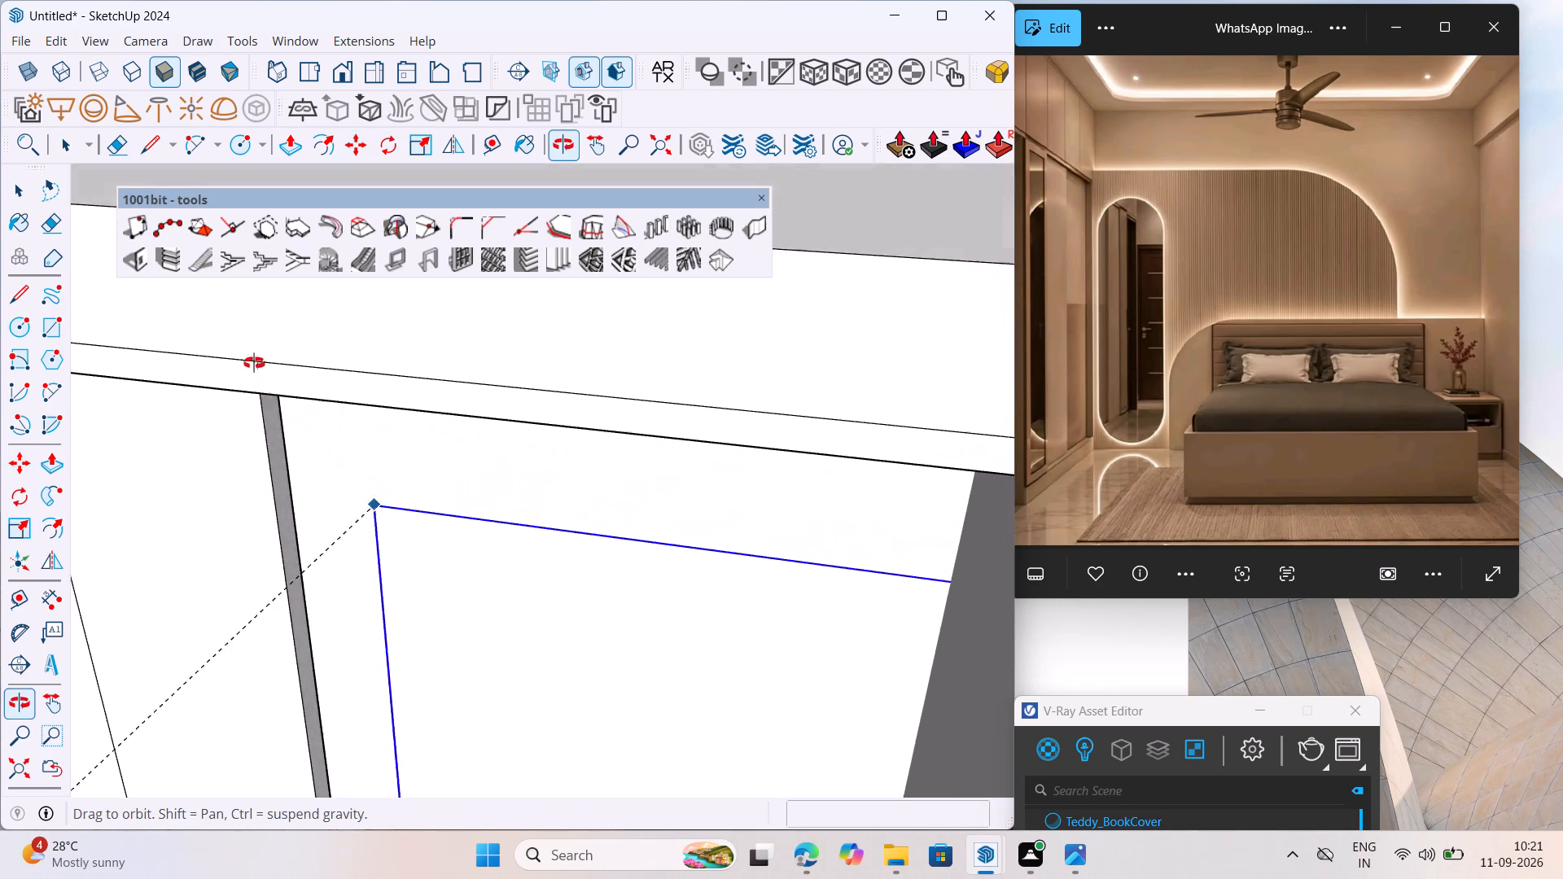
pyautogui.moveTo(254, 363); pyautogui.dragTo(150, 272, button='middle')
pyautogui.scroll(-1, 150, 276)
pyautogui.scroll(5, 256, 389)
pyautogui.scroll(8, 385, 410)
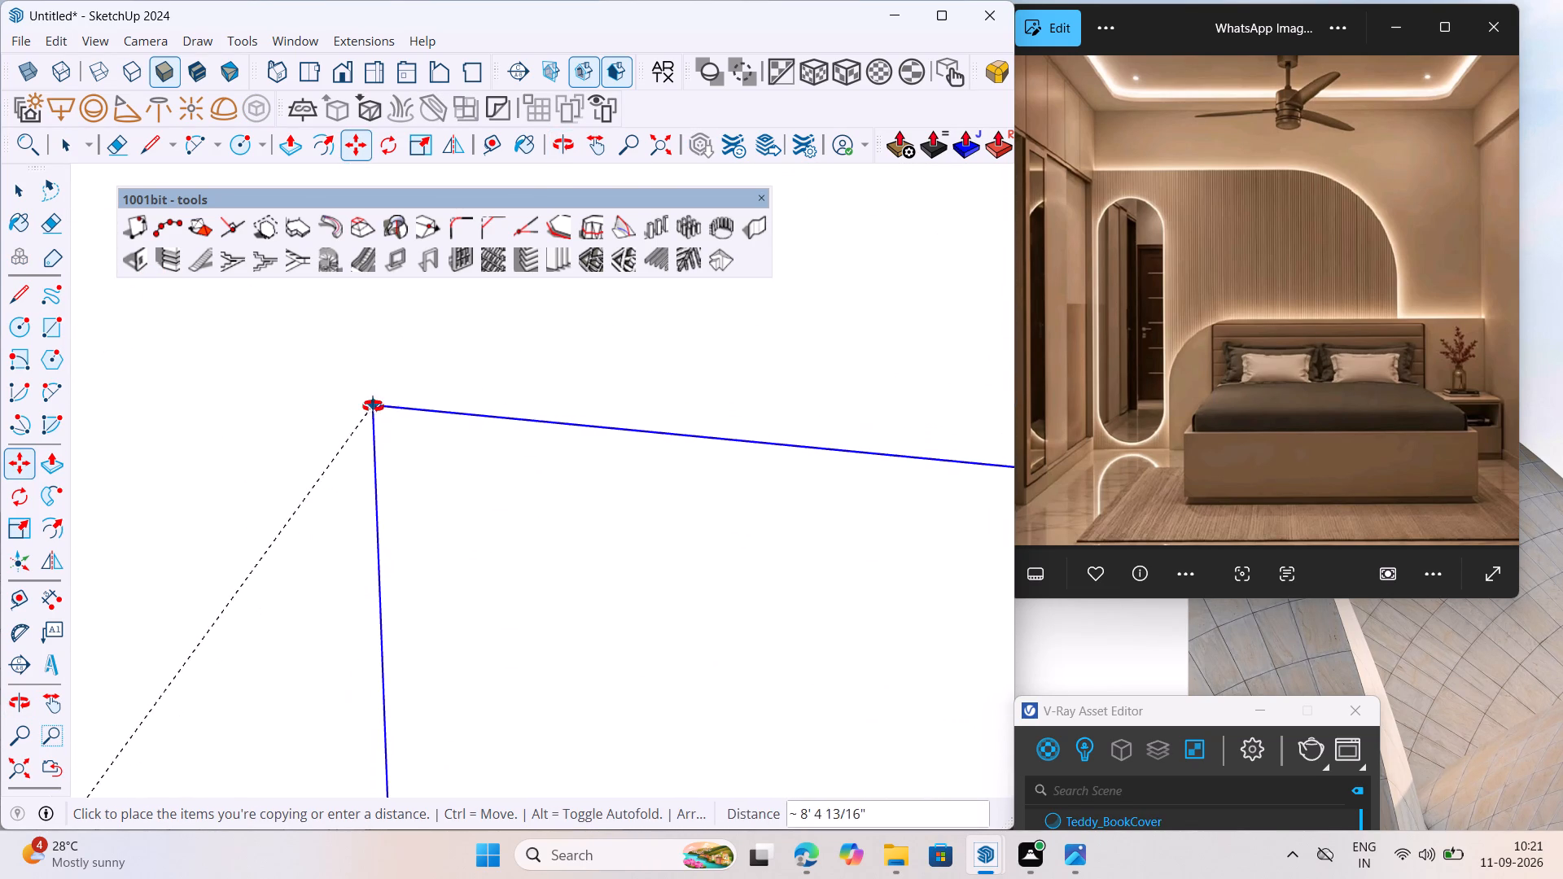
pyautogui.middleClick(373, 406)
pyautogui.scroll(-15, 373, 406)
pyautogui.scroll(-13, 287, 645)
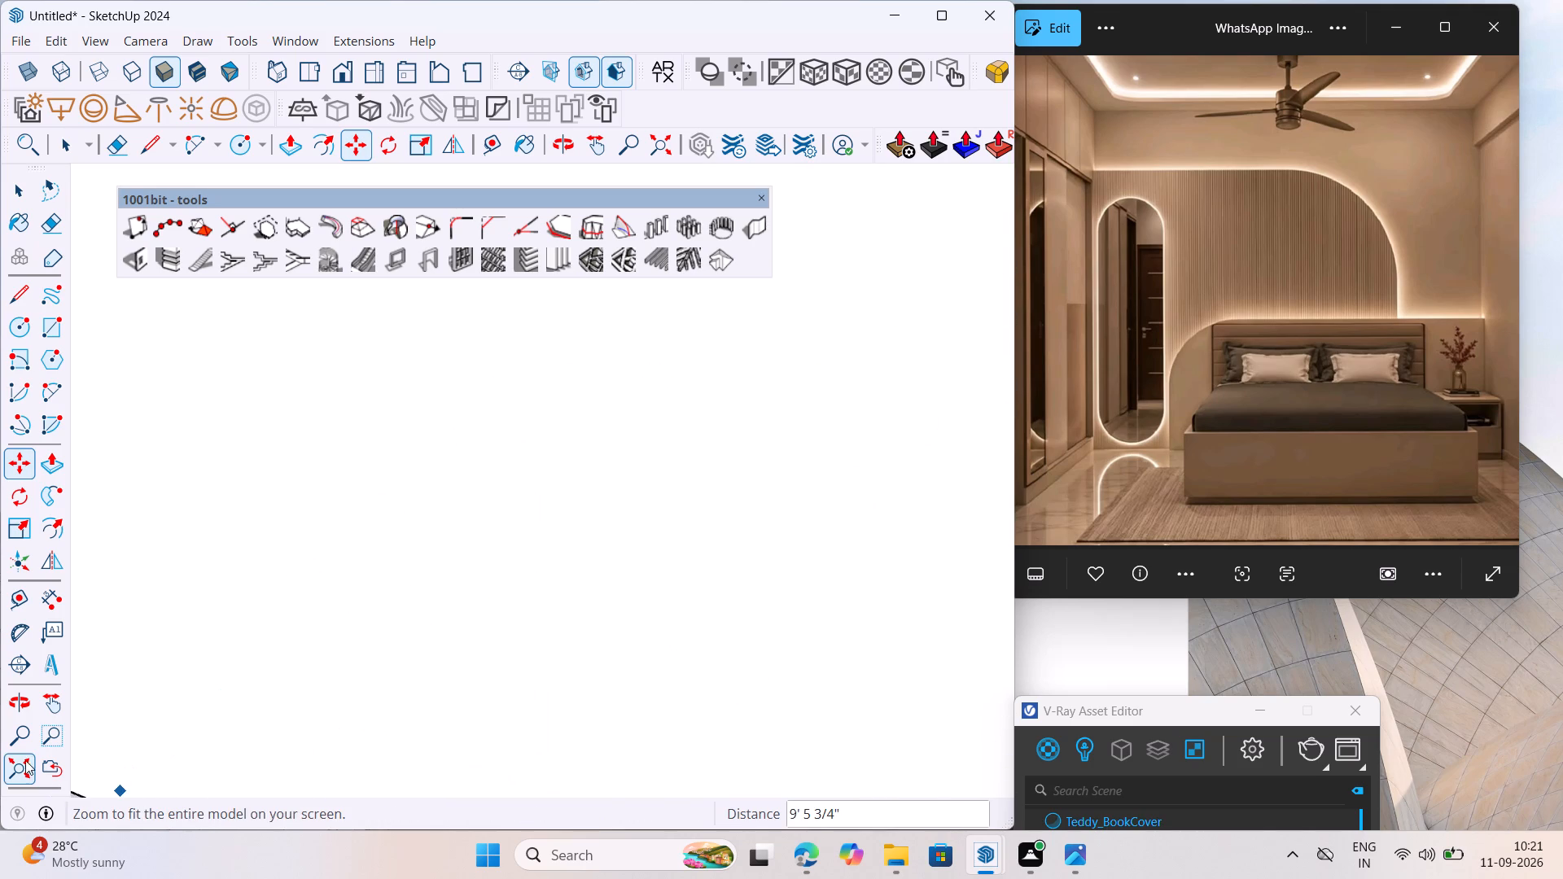
pyautogui.click(17, 760)
pyautogui.scroll(-6, 344, 536)
pyautogui.moveTo(354, 571); pyautogui.dragTo(440, 753, button='middle')
pyautogui.scroll(13, 321, 475)
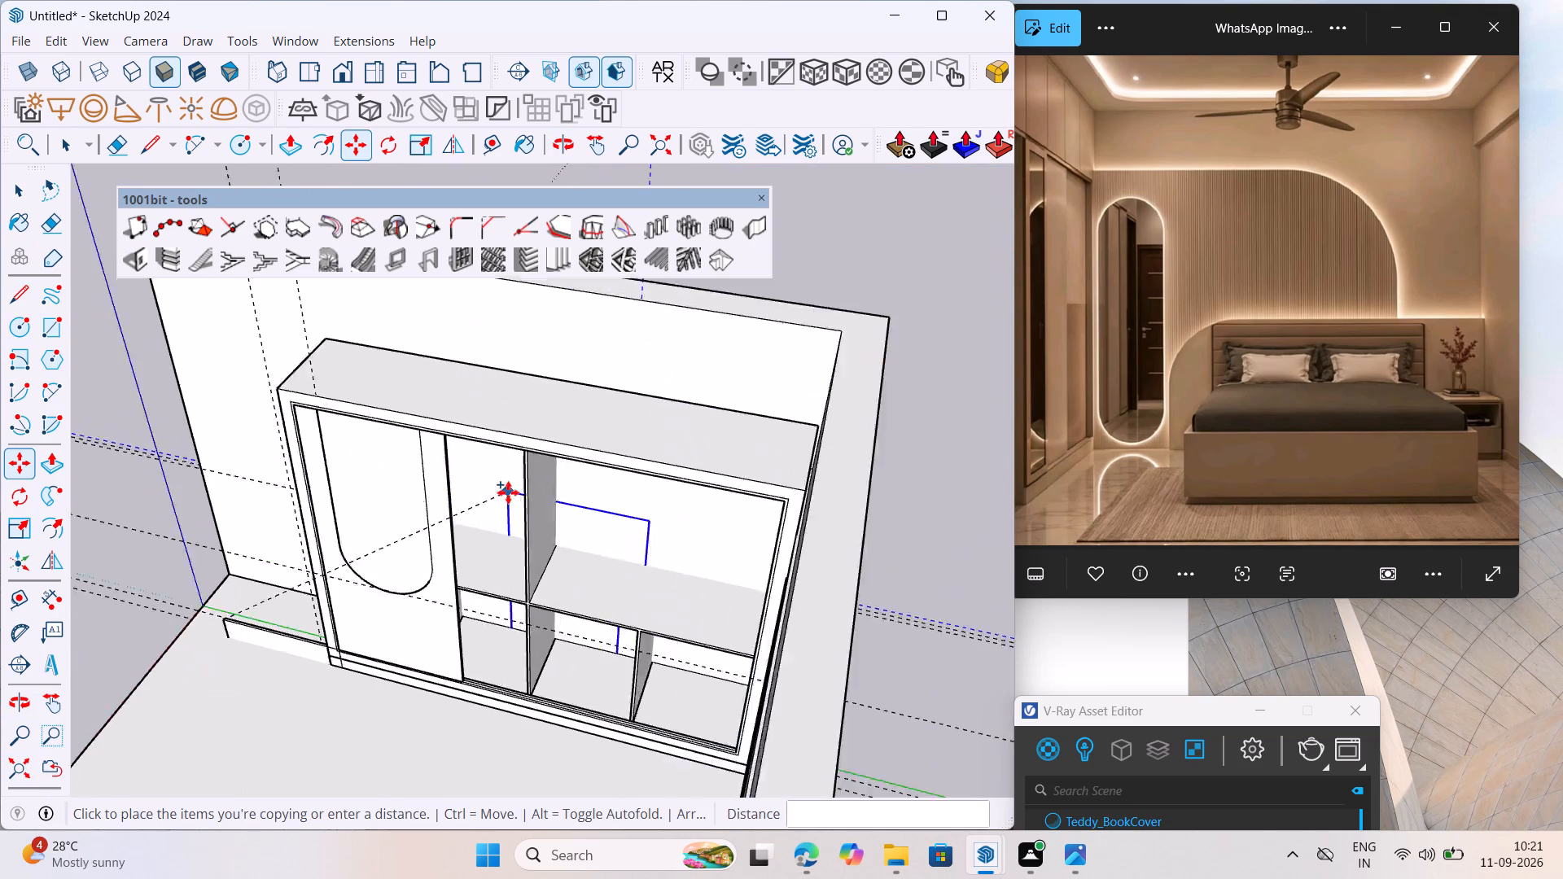
pyautogui.scroll(2, 508, 492)
pyautogui.moveTo(441, 454); pyautogui.dragTo(440, 417, button='middle')
pyautogui.scroll(6, 438, 400)
pyautogui.moveTo(432, 433); pyautogui.dragTo(409, 325, button='middle')
pyautogui.scroll(4, 411, 313)
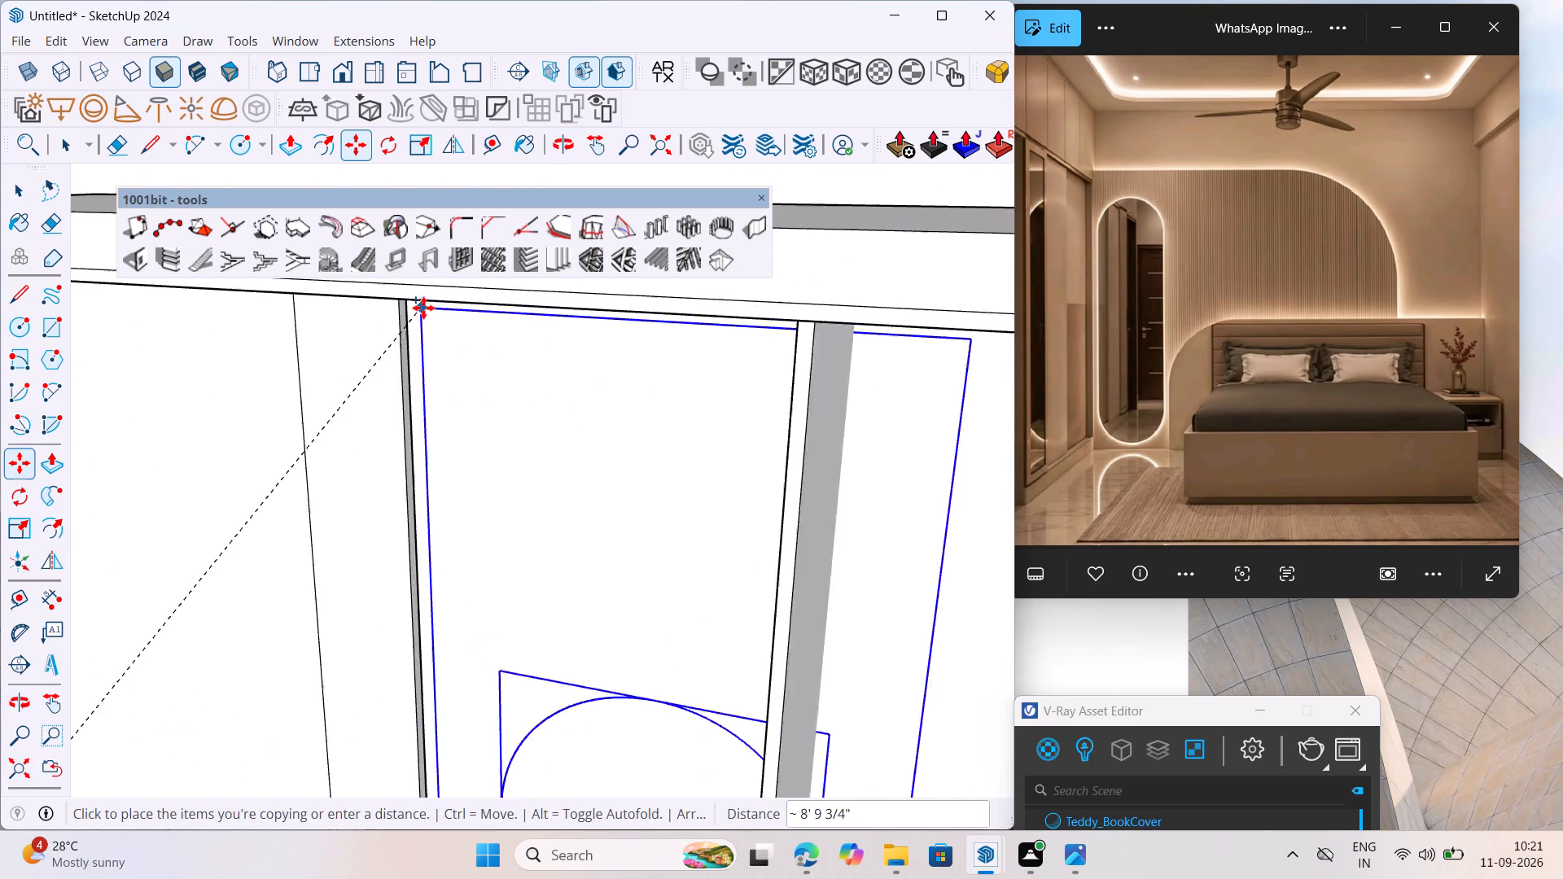
pyautogui.scroll(7, 423, 308)
pyautogui.moveTo(415, 321); pyautogui.dragTo(365, 274, button='middle')
pyautogui.scroll(-7, 374, 603)
pyautogui.moveTo(366, 432); pyautogui.dragTo(324, 328, button='middle')
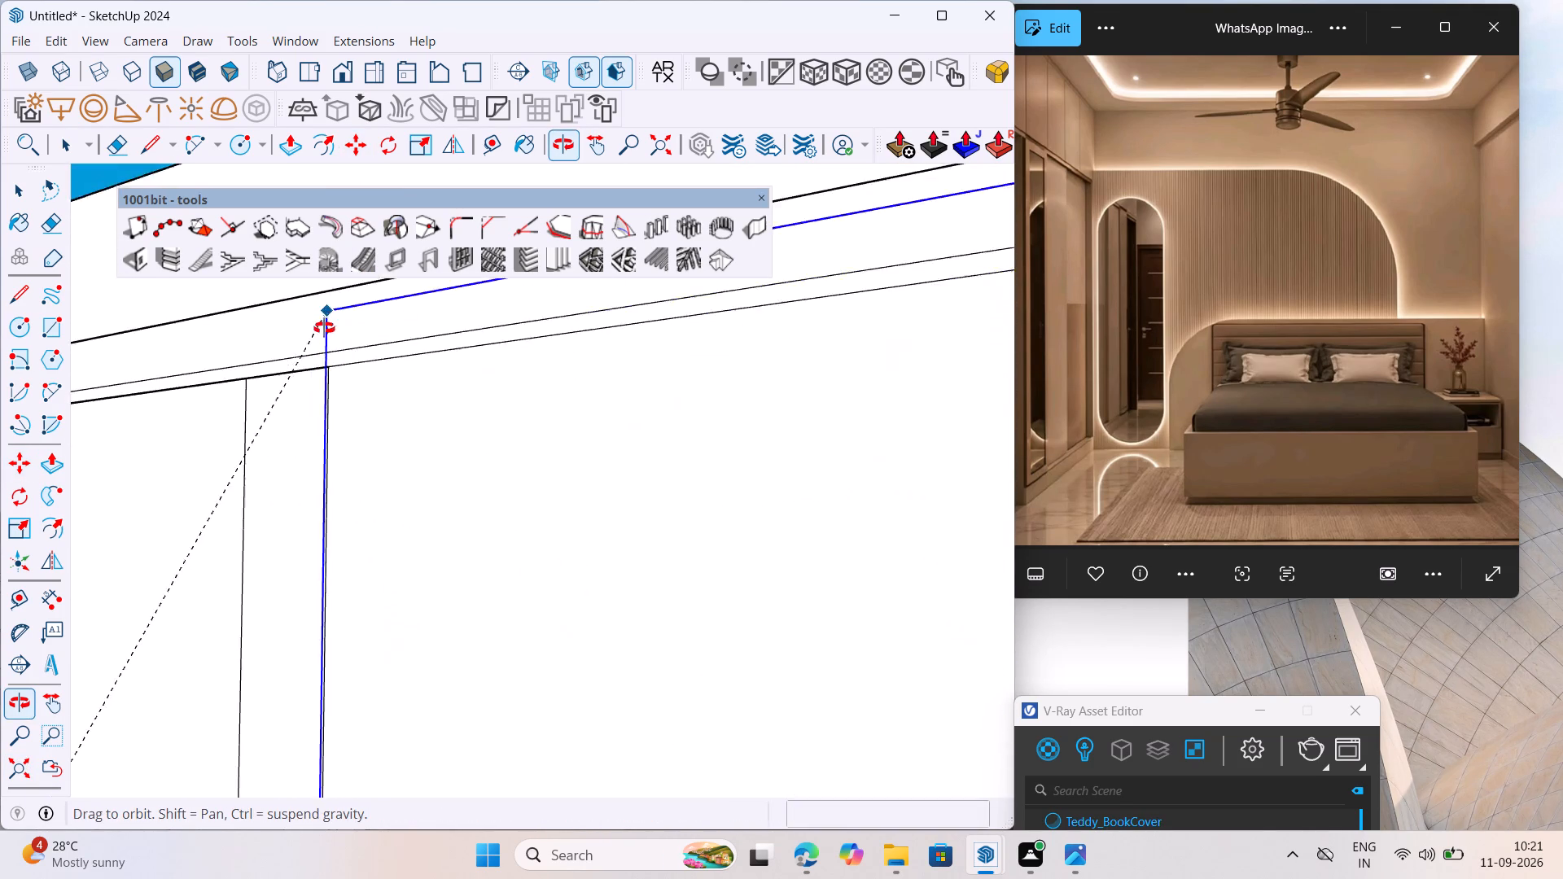
pyautogui.moveTo(324, 328); pyautogui.dragTo(354, 374, button='middle')
pyautogui.scroll(-1, 338, 334)
pyautogui.scroll(7, 374, 426)
pyautogui.moveTo(358, 404); pyautogui.dragTo(353, 383, button='middle')
pyautogui.scroll(-3, 335, 444)
pyautogui.scroll(3, 330, 368)
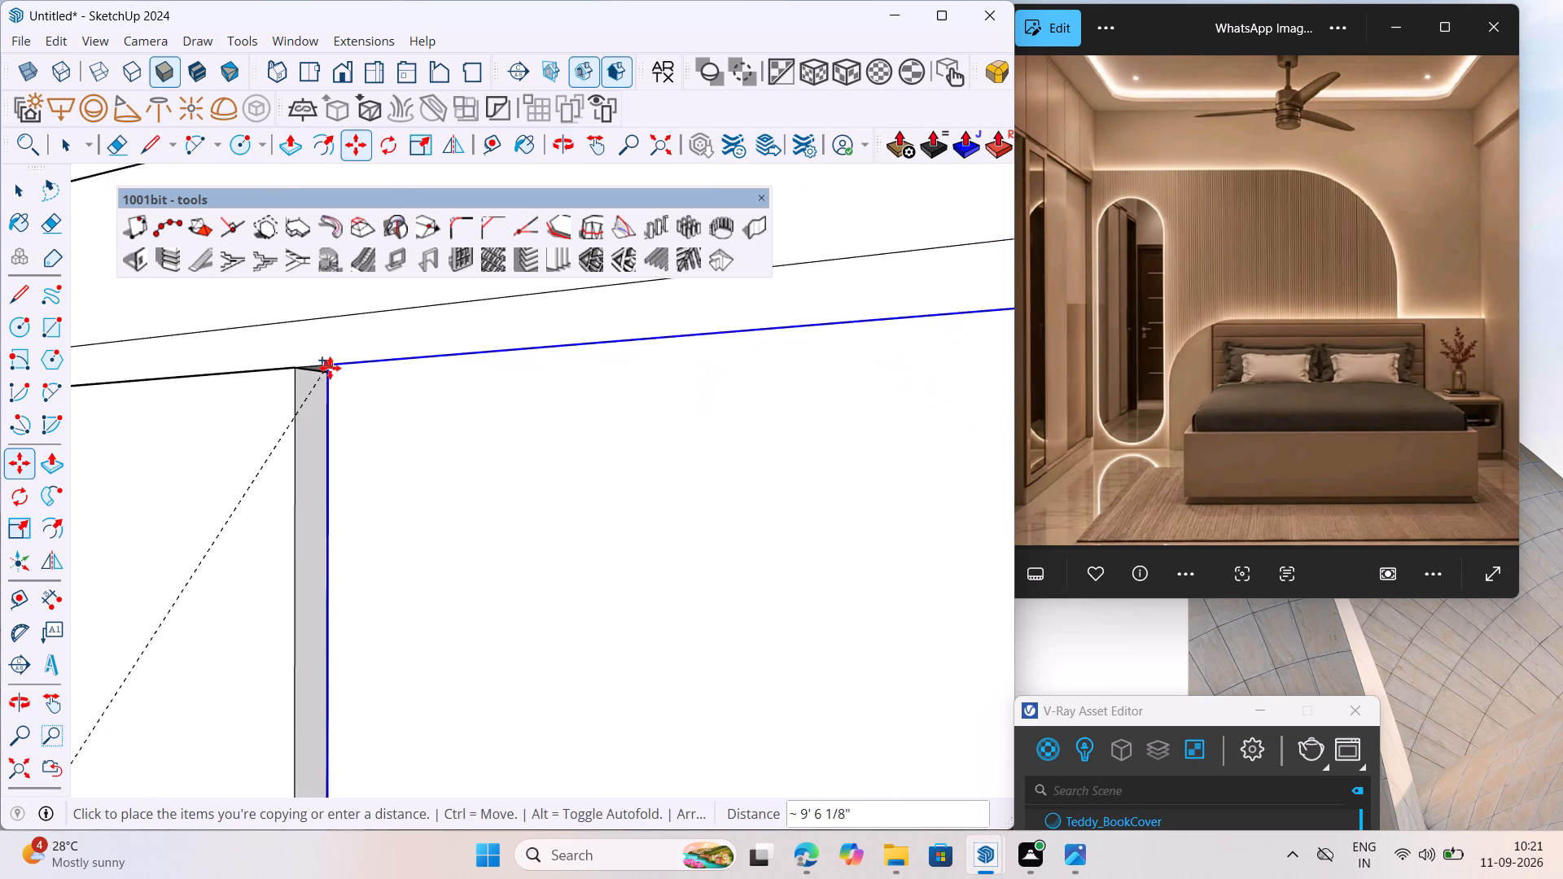
pyautogui.scroll(9, 330, 368)
pyautogui.click(319, 348)
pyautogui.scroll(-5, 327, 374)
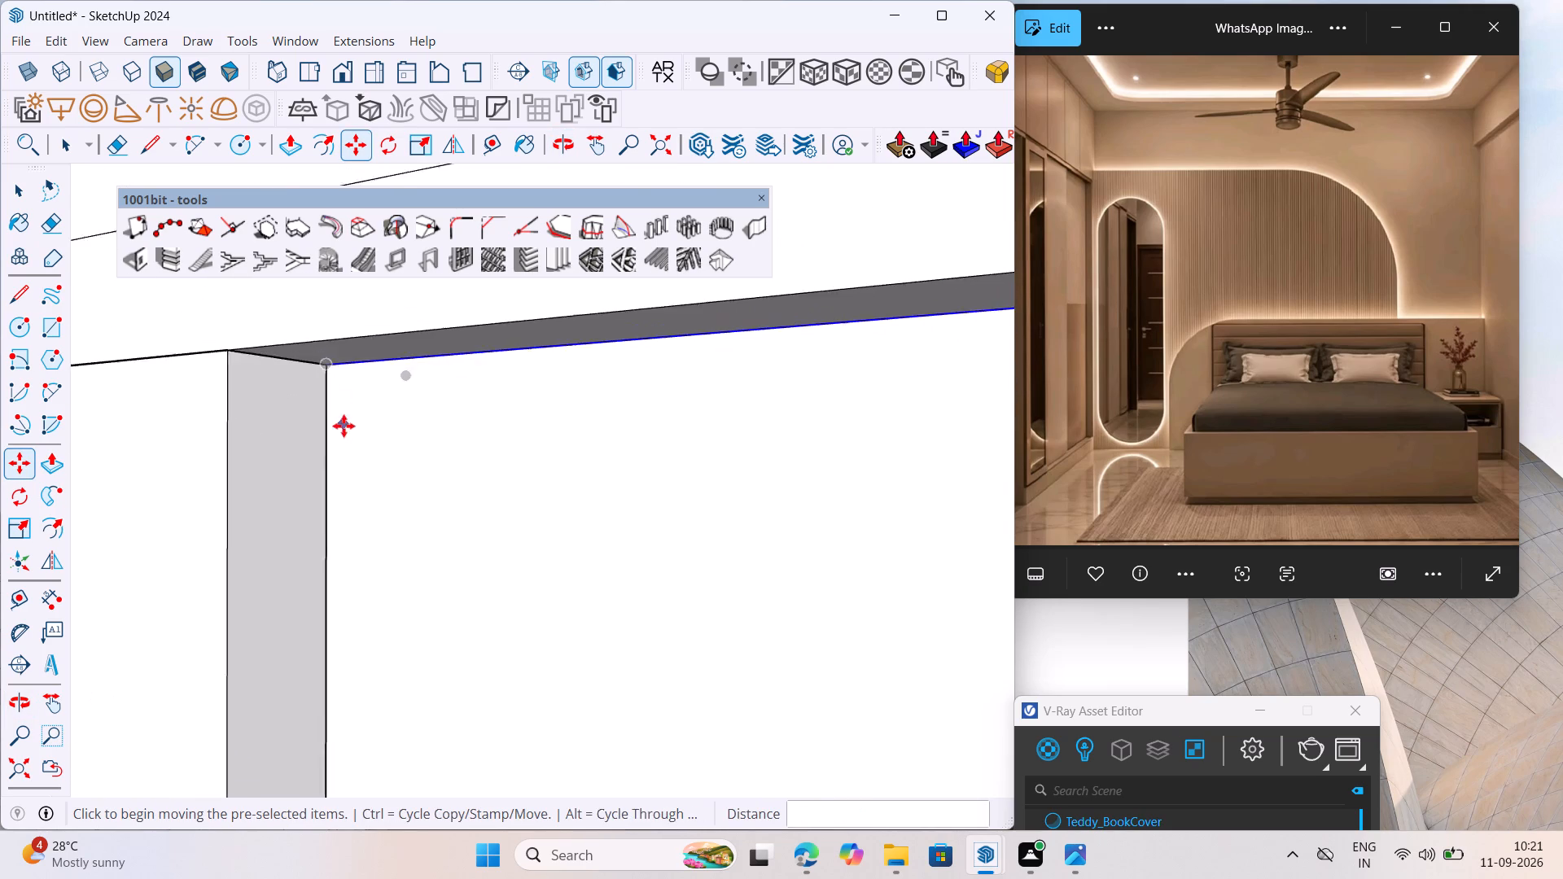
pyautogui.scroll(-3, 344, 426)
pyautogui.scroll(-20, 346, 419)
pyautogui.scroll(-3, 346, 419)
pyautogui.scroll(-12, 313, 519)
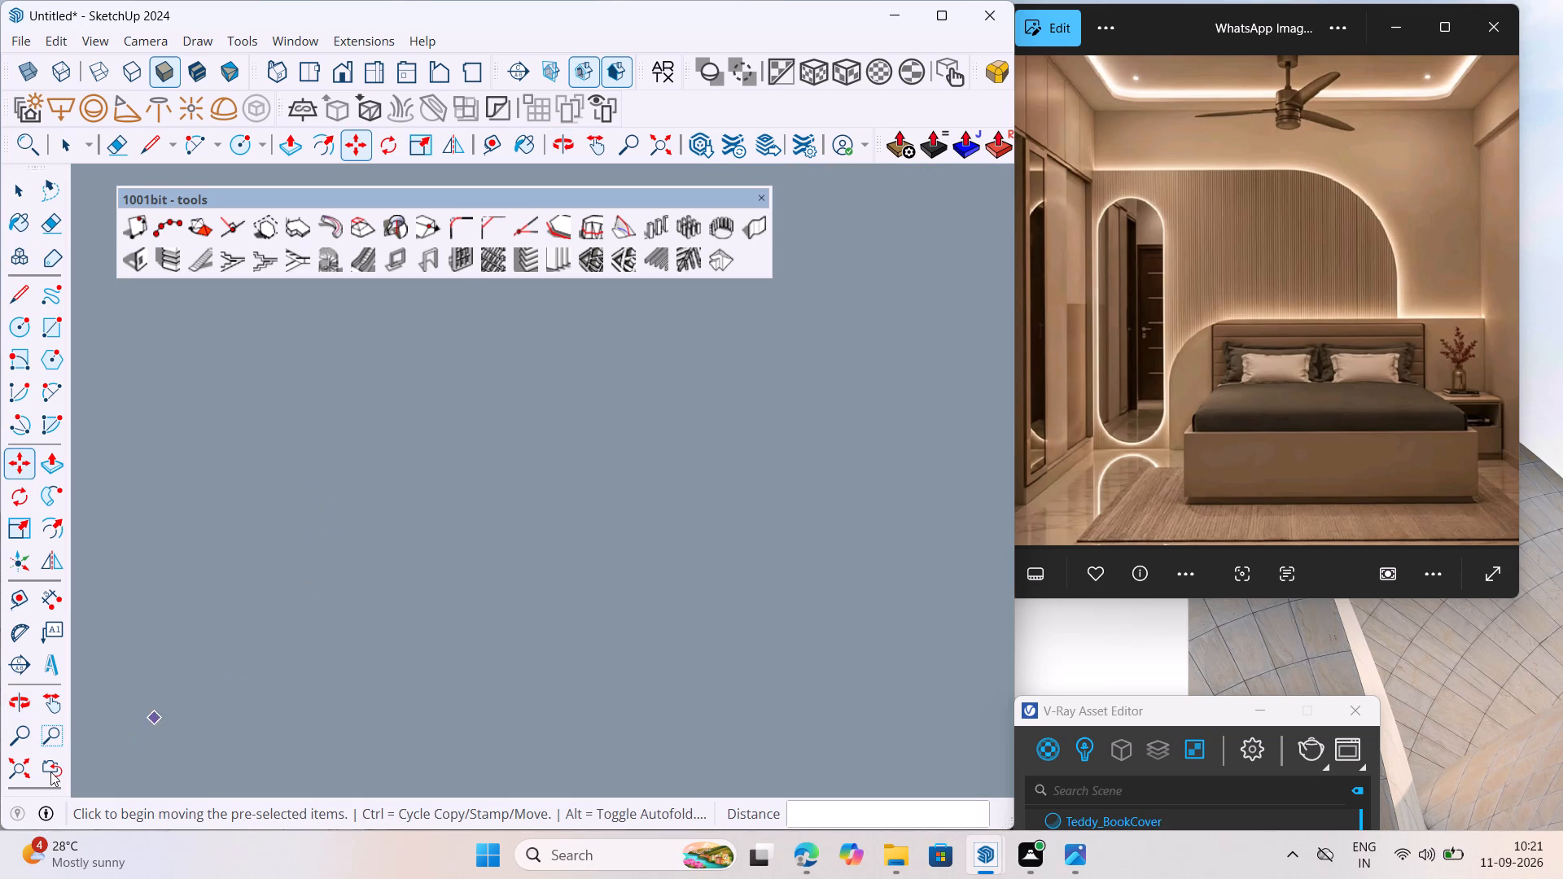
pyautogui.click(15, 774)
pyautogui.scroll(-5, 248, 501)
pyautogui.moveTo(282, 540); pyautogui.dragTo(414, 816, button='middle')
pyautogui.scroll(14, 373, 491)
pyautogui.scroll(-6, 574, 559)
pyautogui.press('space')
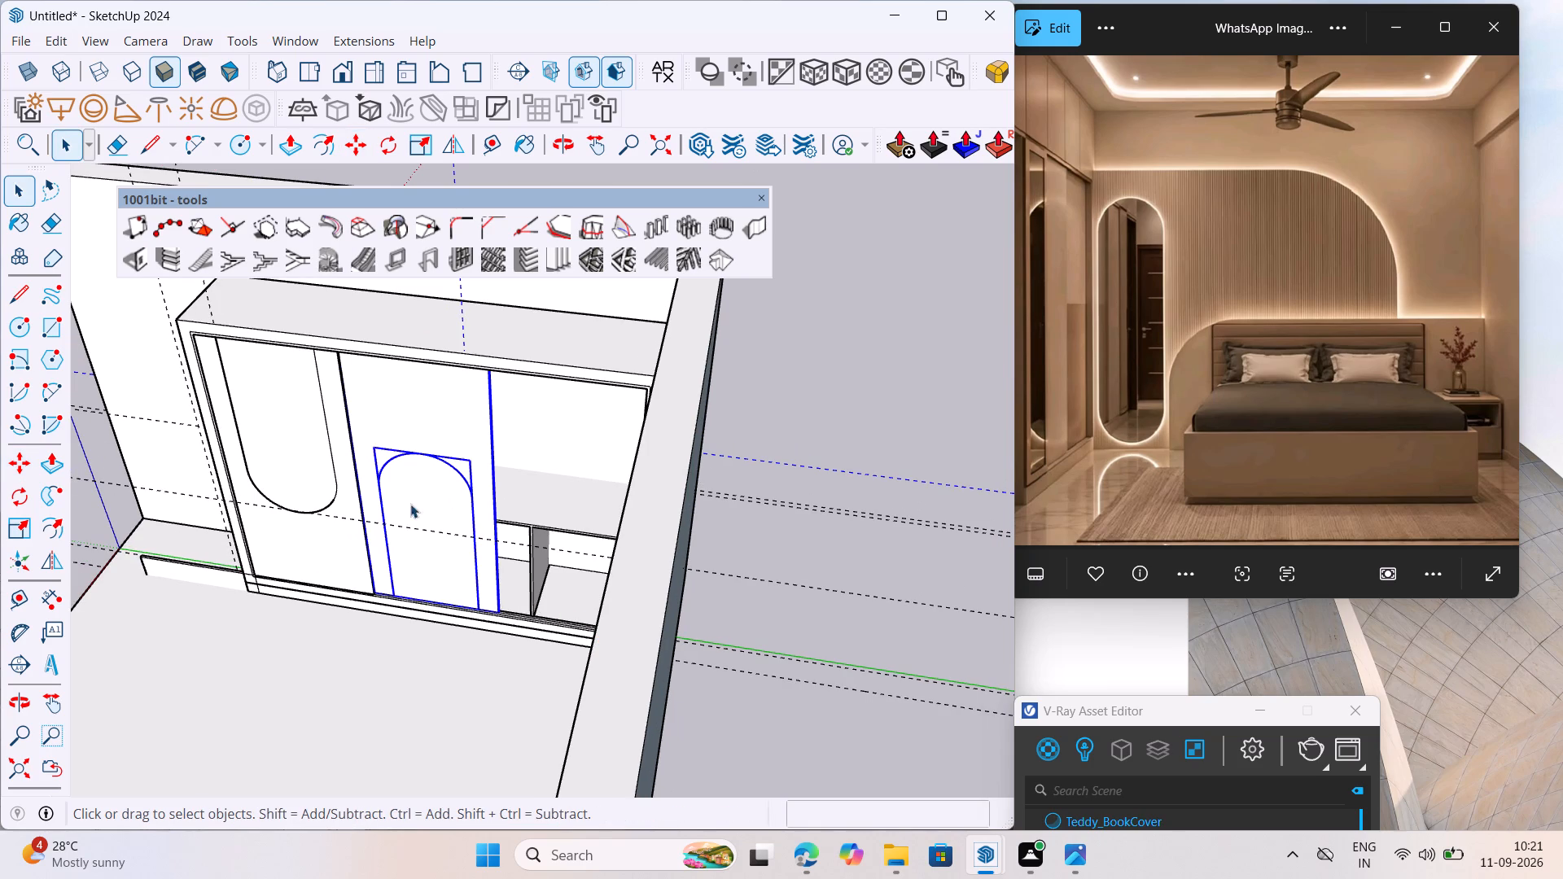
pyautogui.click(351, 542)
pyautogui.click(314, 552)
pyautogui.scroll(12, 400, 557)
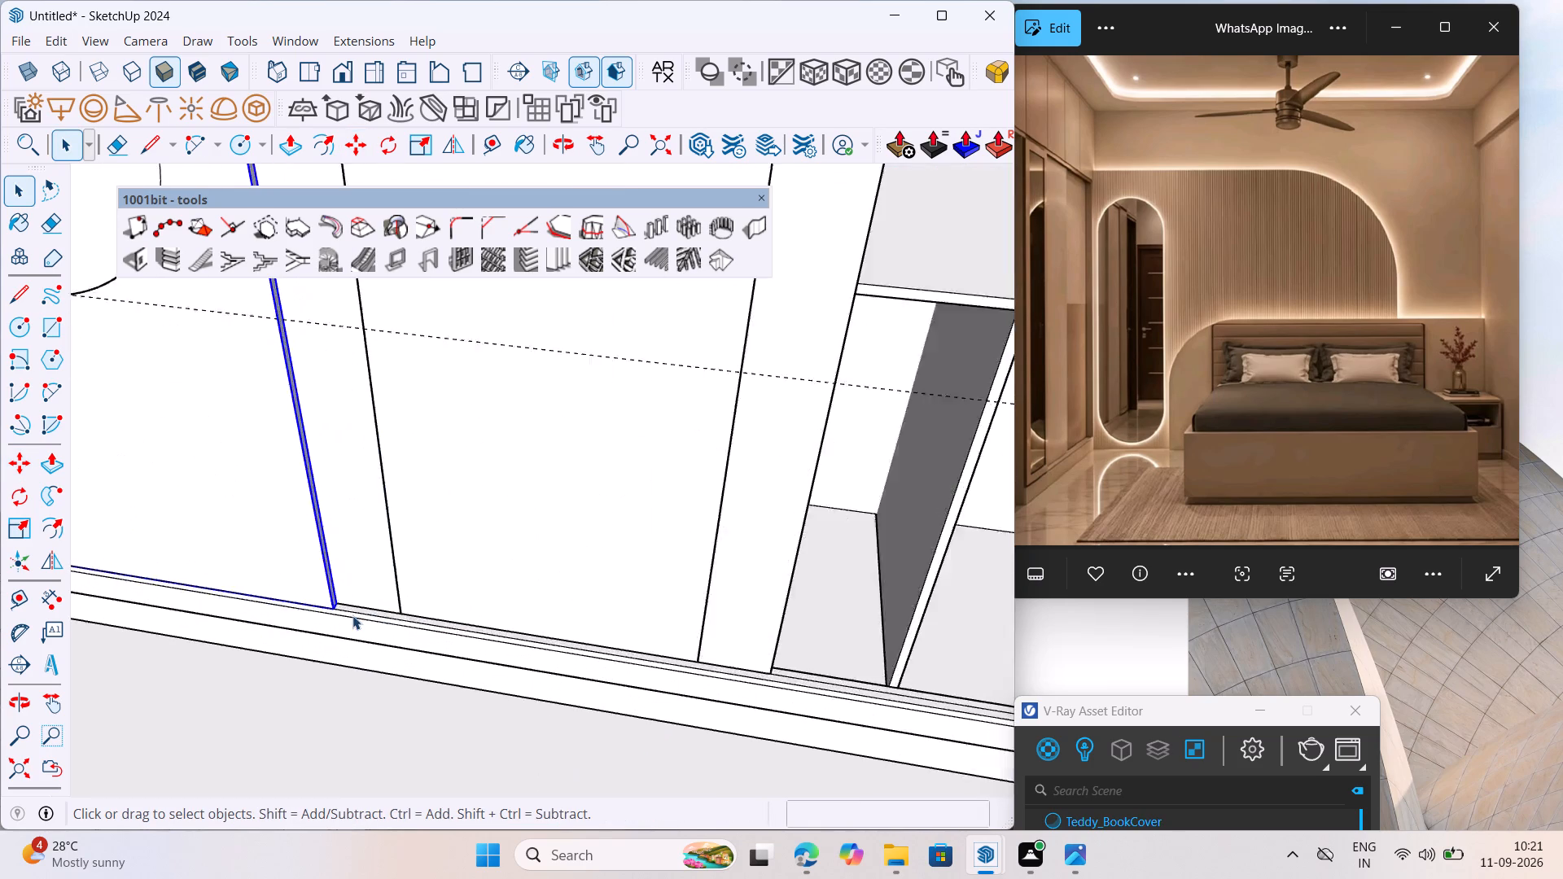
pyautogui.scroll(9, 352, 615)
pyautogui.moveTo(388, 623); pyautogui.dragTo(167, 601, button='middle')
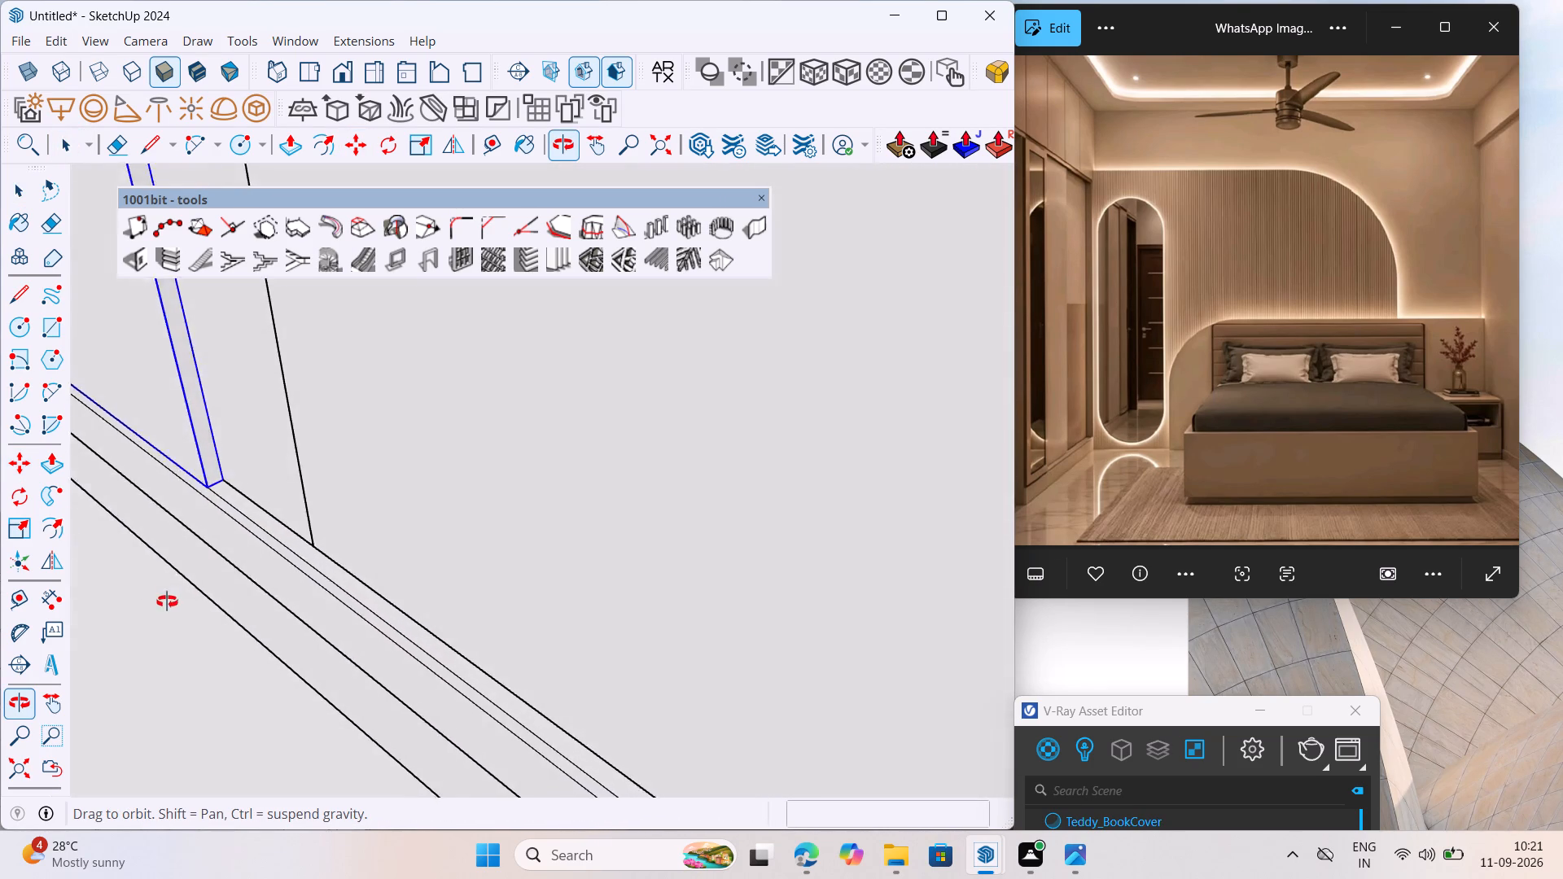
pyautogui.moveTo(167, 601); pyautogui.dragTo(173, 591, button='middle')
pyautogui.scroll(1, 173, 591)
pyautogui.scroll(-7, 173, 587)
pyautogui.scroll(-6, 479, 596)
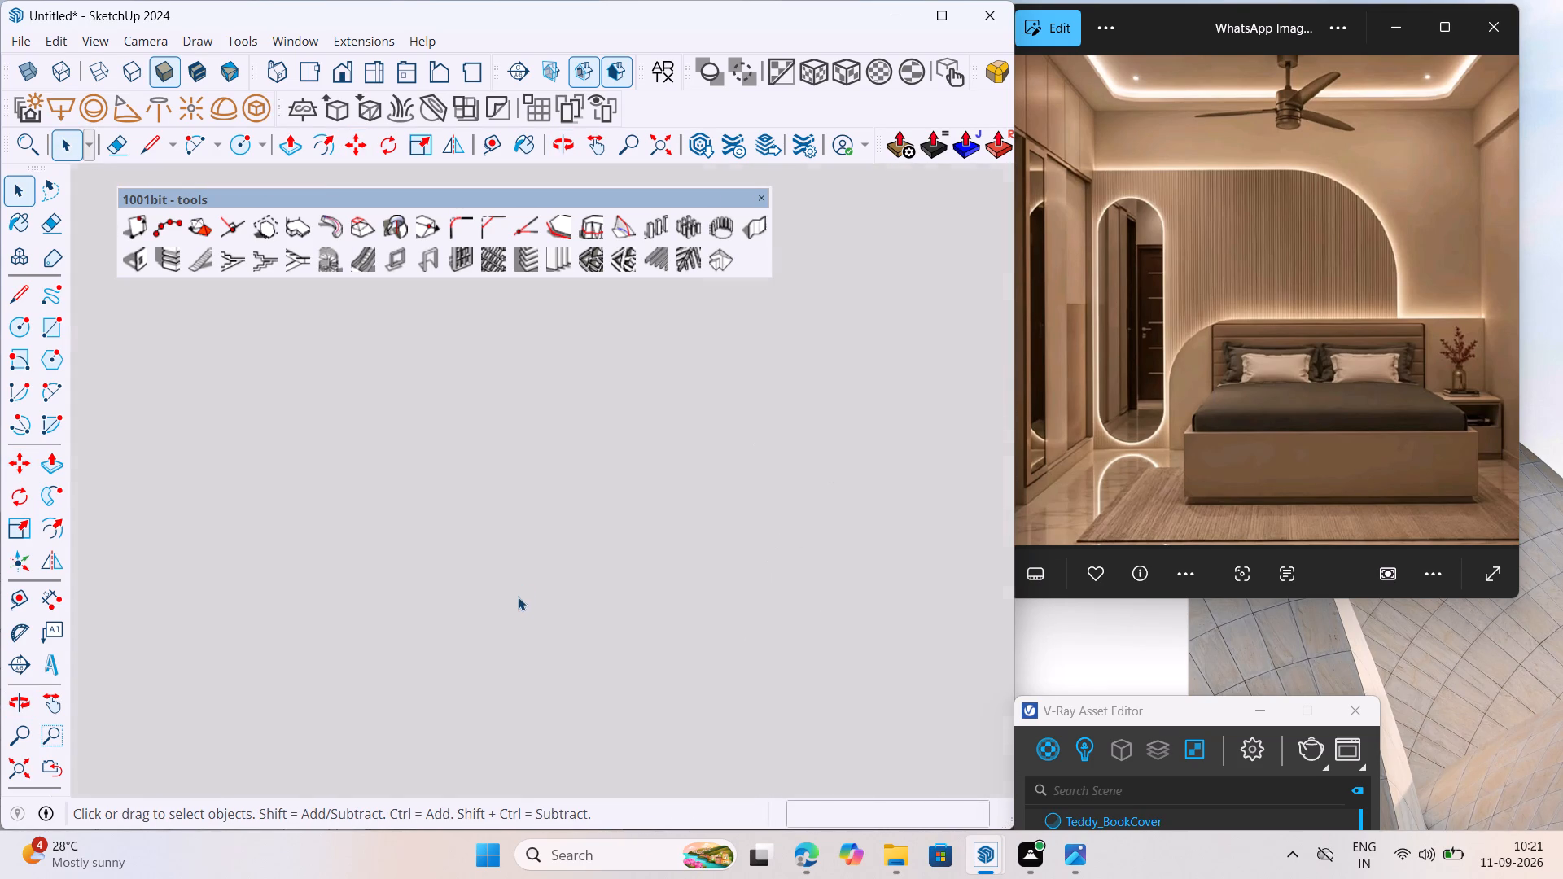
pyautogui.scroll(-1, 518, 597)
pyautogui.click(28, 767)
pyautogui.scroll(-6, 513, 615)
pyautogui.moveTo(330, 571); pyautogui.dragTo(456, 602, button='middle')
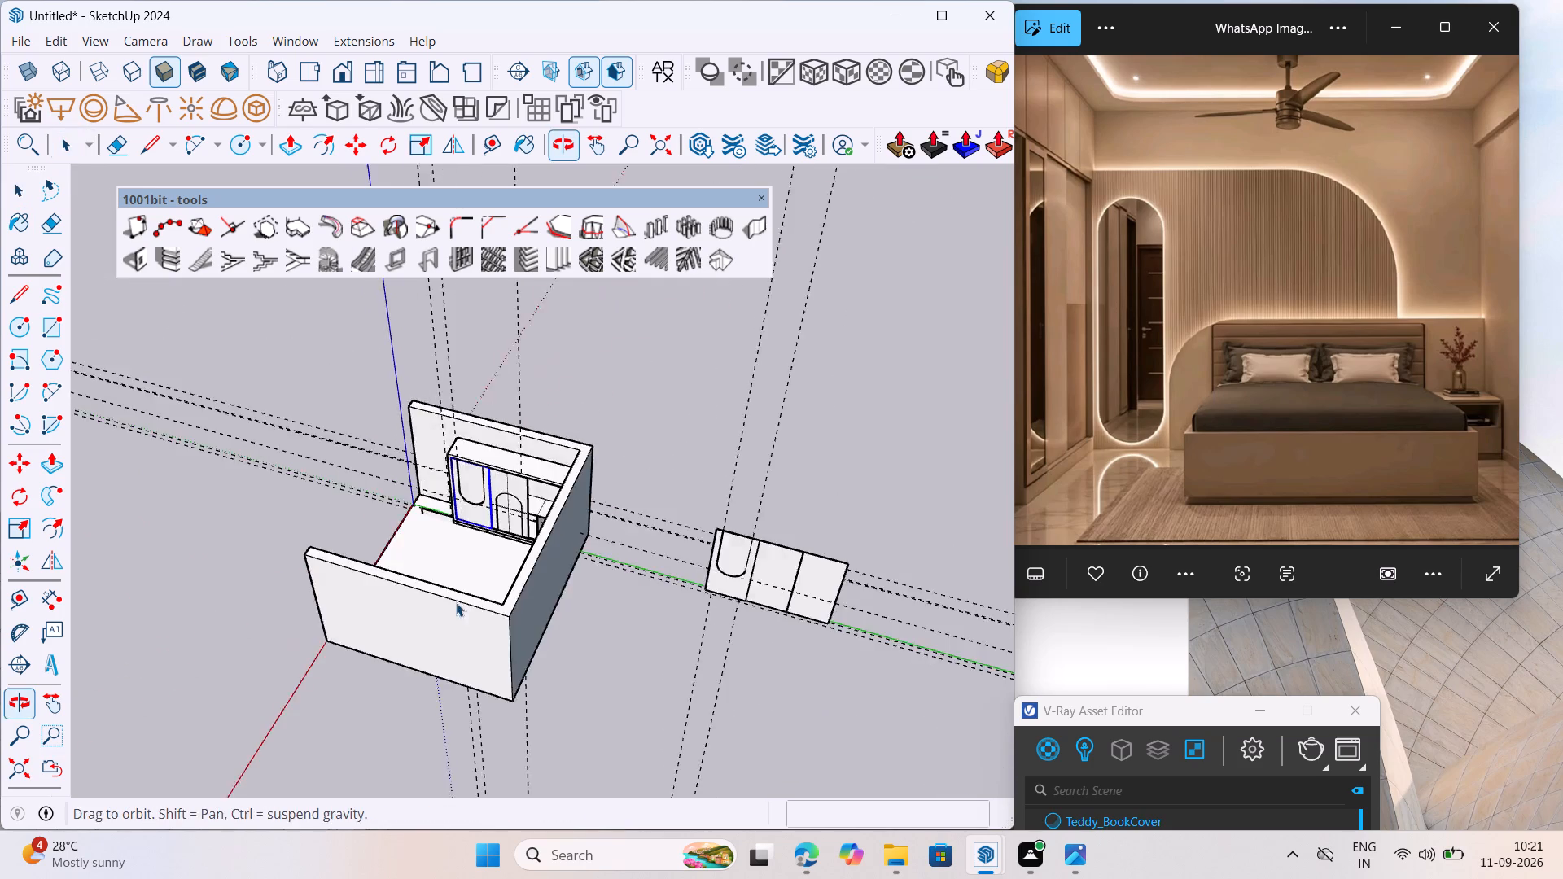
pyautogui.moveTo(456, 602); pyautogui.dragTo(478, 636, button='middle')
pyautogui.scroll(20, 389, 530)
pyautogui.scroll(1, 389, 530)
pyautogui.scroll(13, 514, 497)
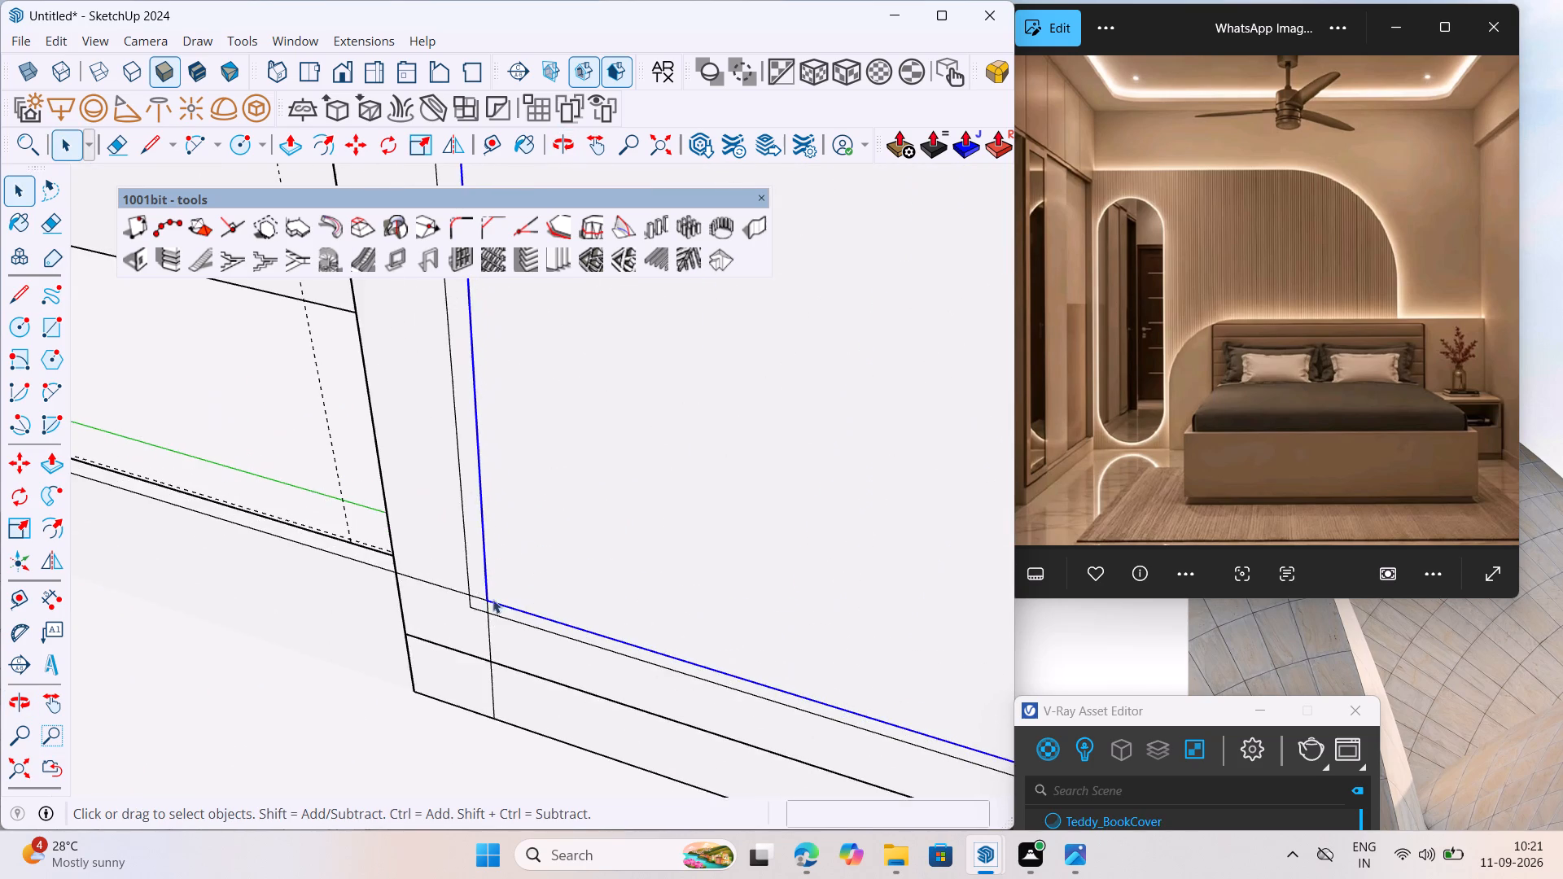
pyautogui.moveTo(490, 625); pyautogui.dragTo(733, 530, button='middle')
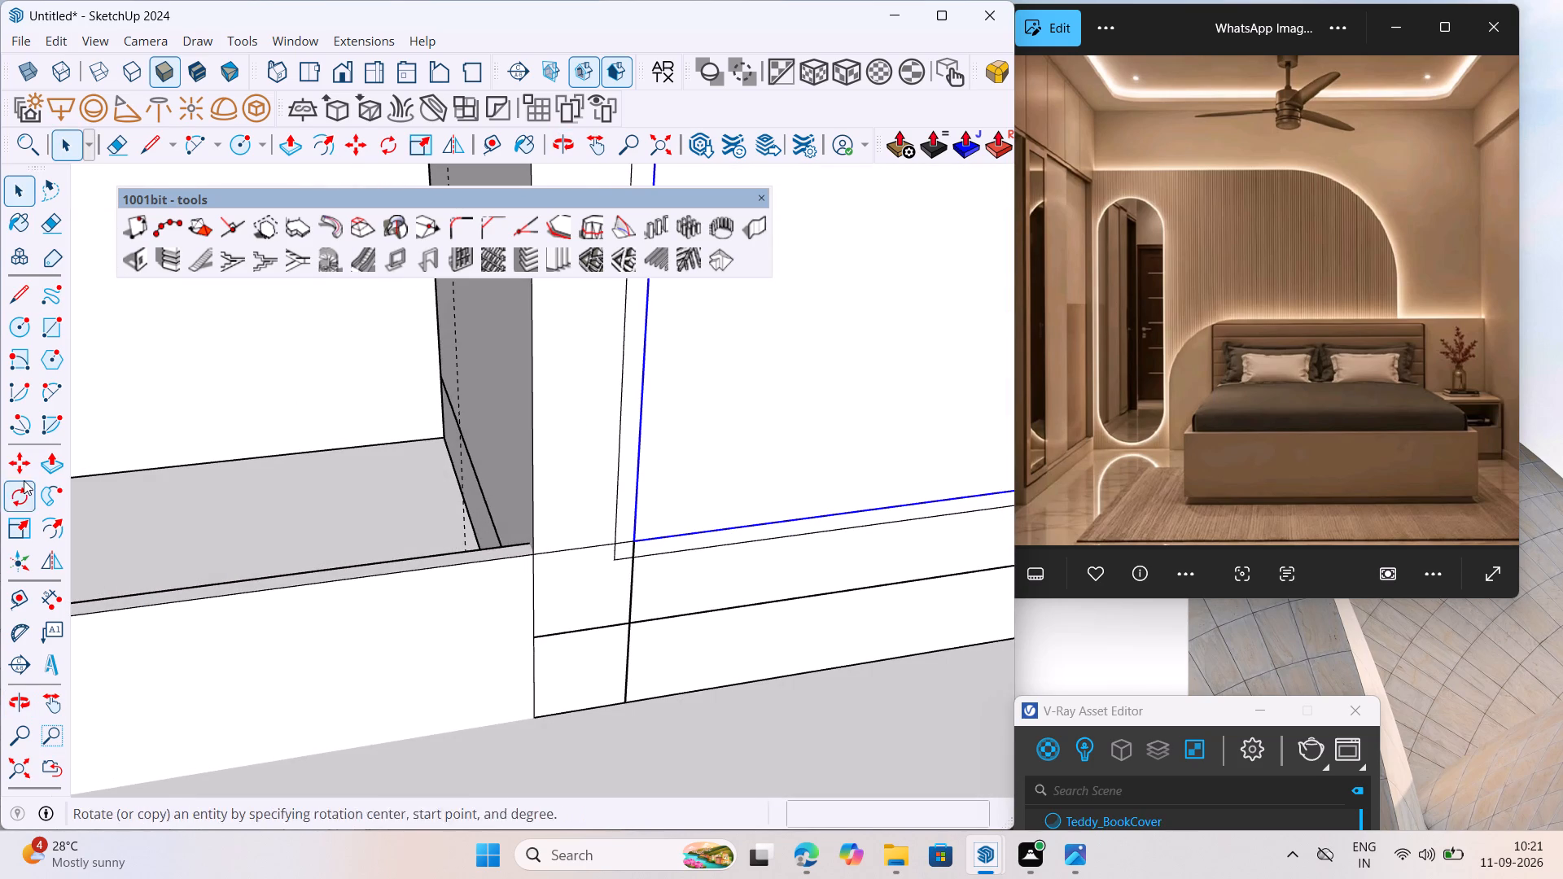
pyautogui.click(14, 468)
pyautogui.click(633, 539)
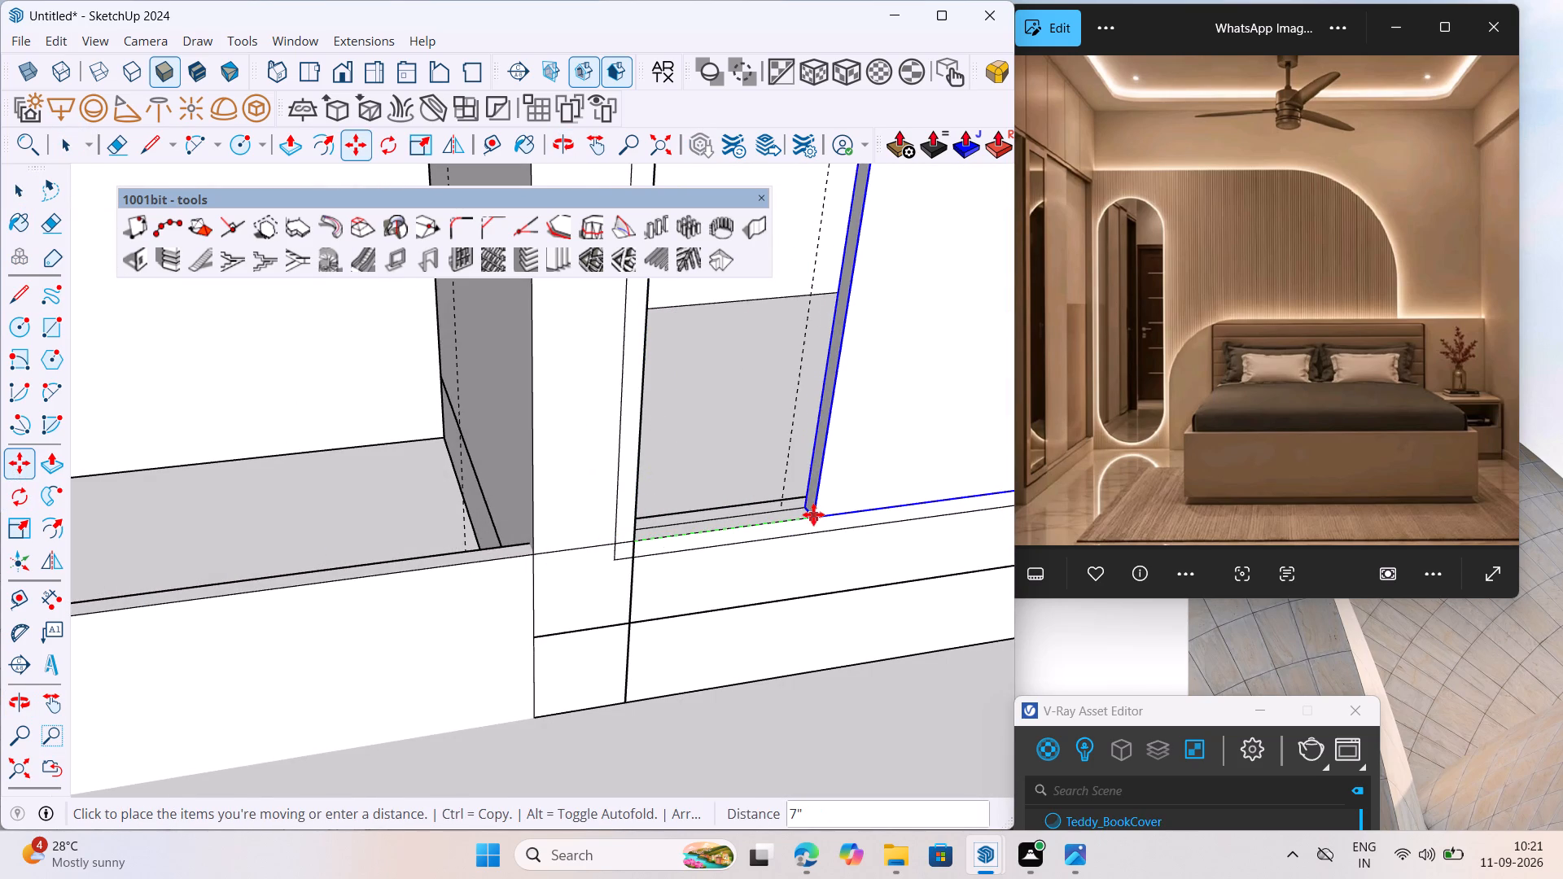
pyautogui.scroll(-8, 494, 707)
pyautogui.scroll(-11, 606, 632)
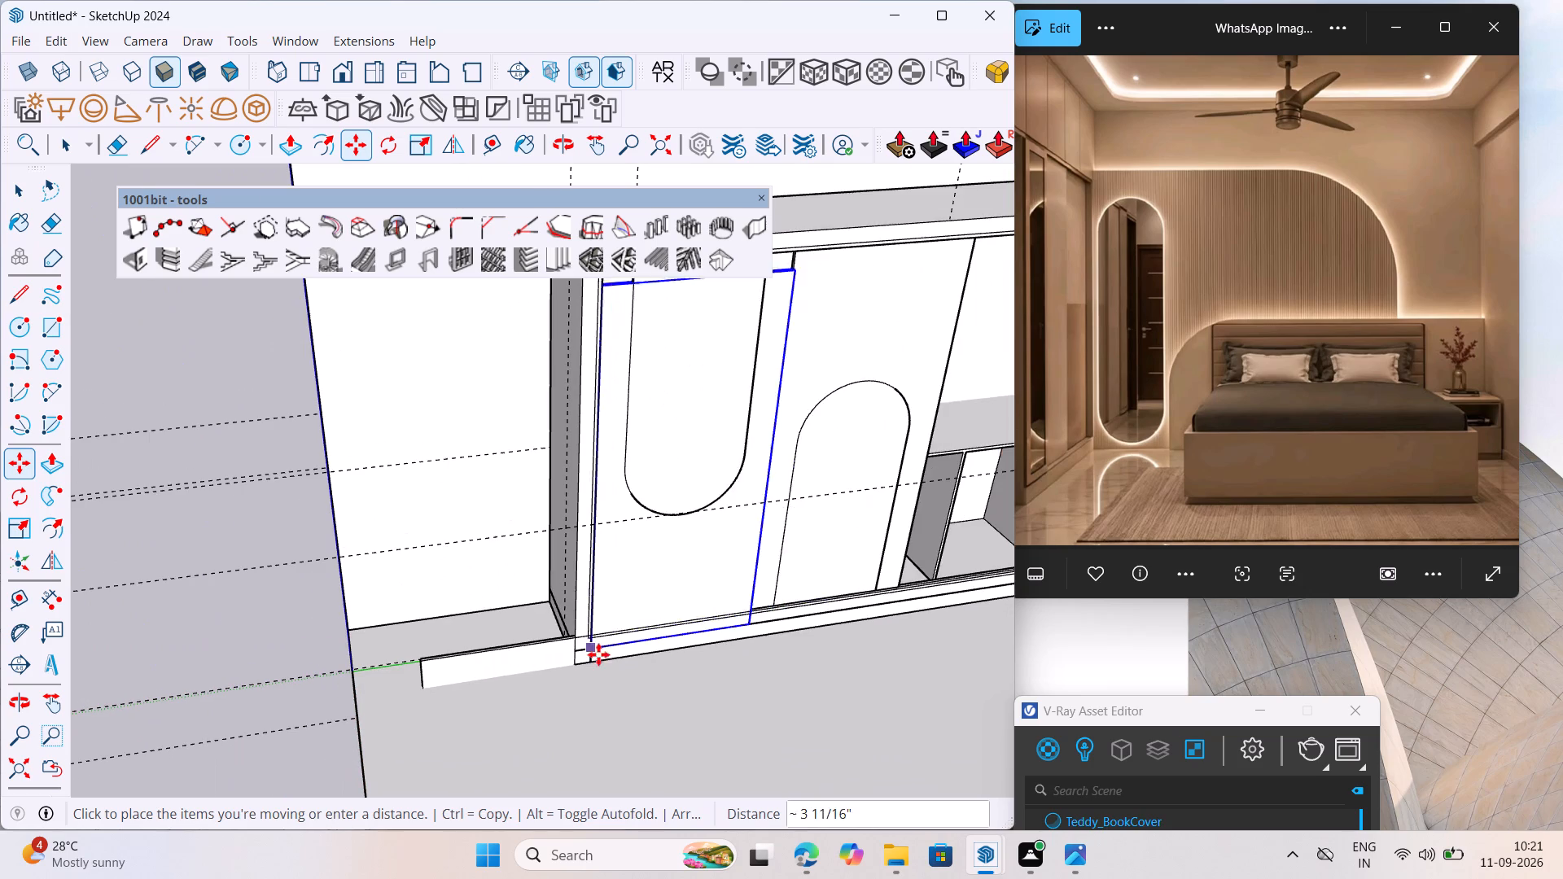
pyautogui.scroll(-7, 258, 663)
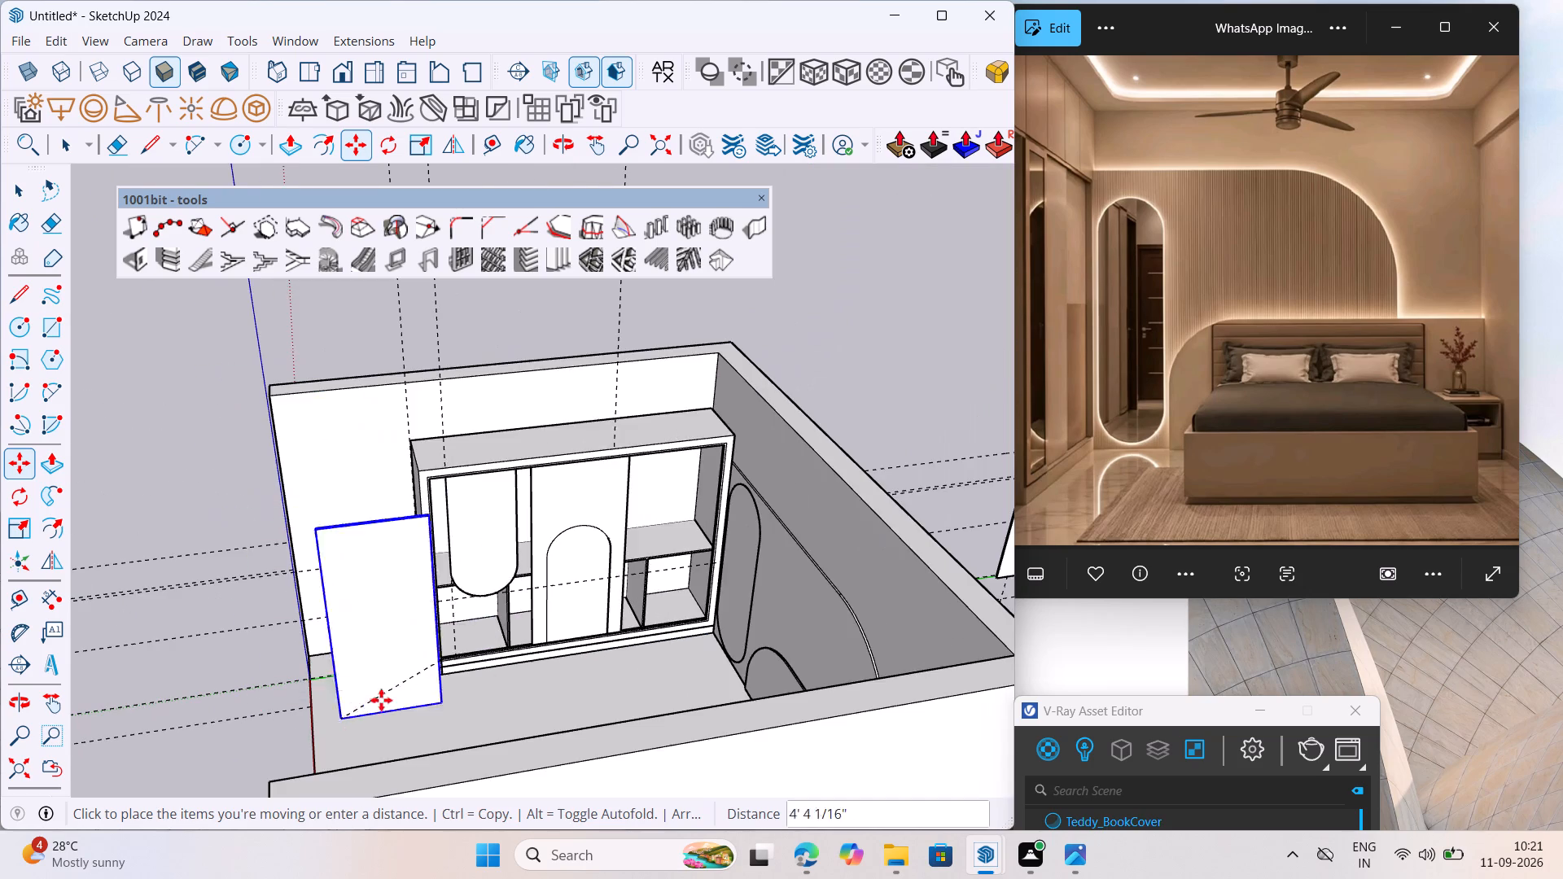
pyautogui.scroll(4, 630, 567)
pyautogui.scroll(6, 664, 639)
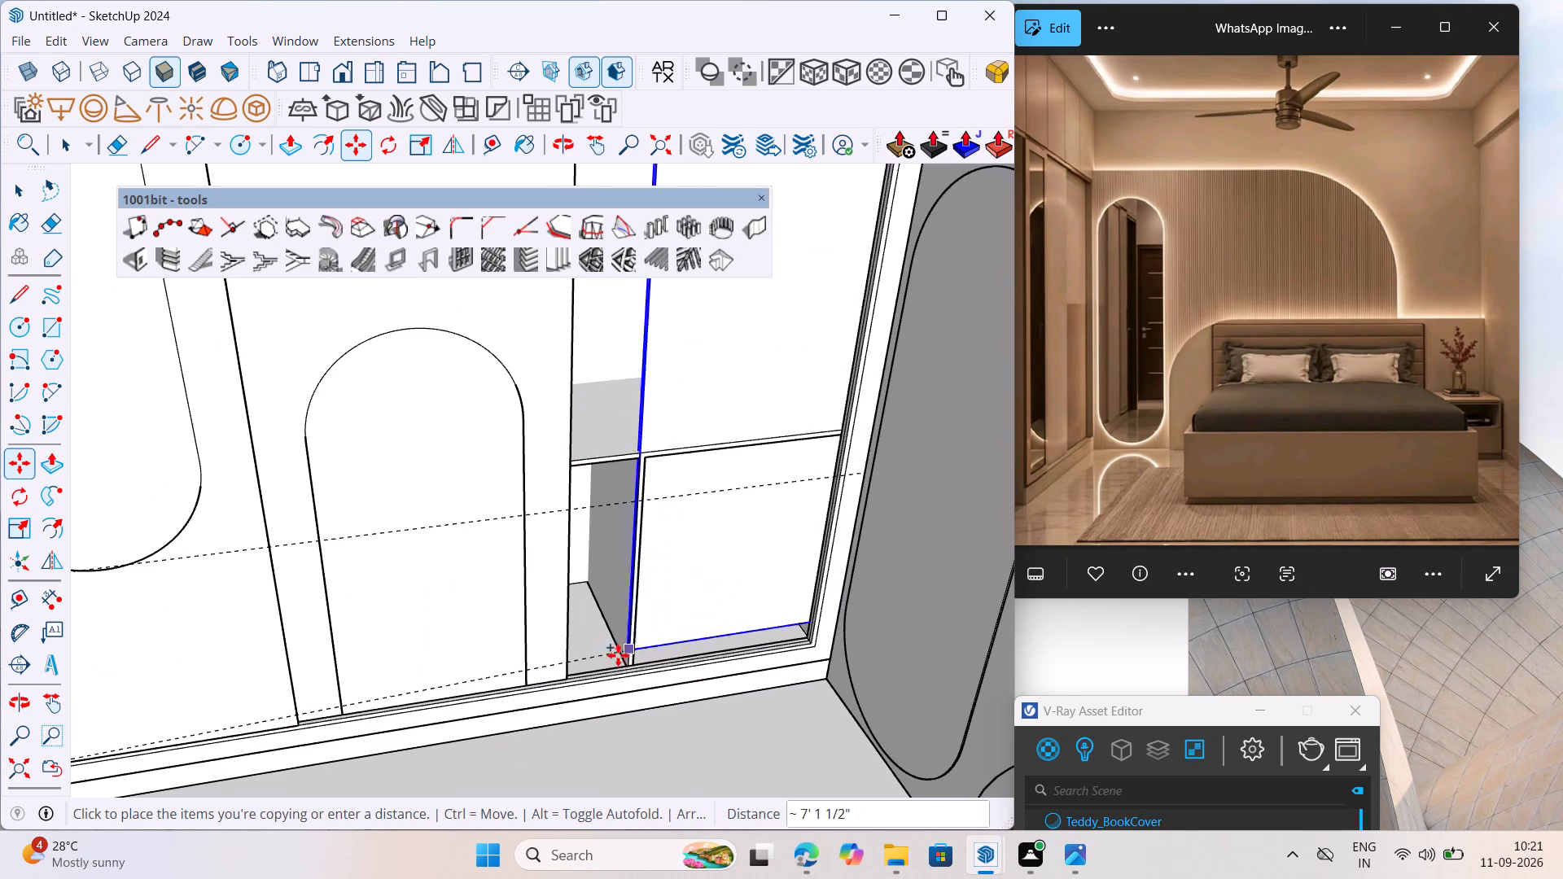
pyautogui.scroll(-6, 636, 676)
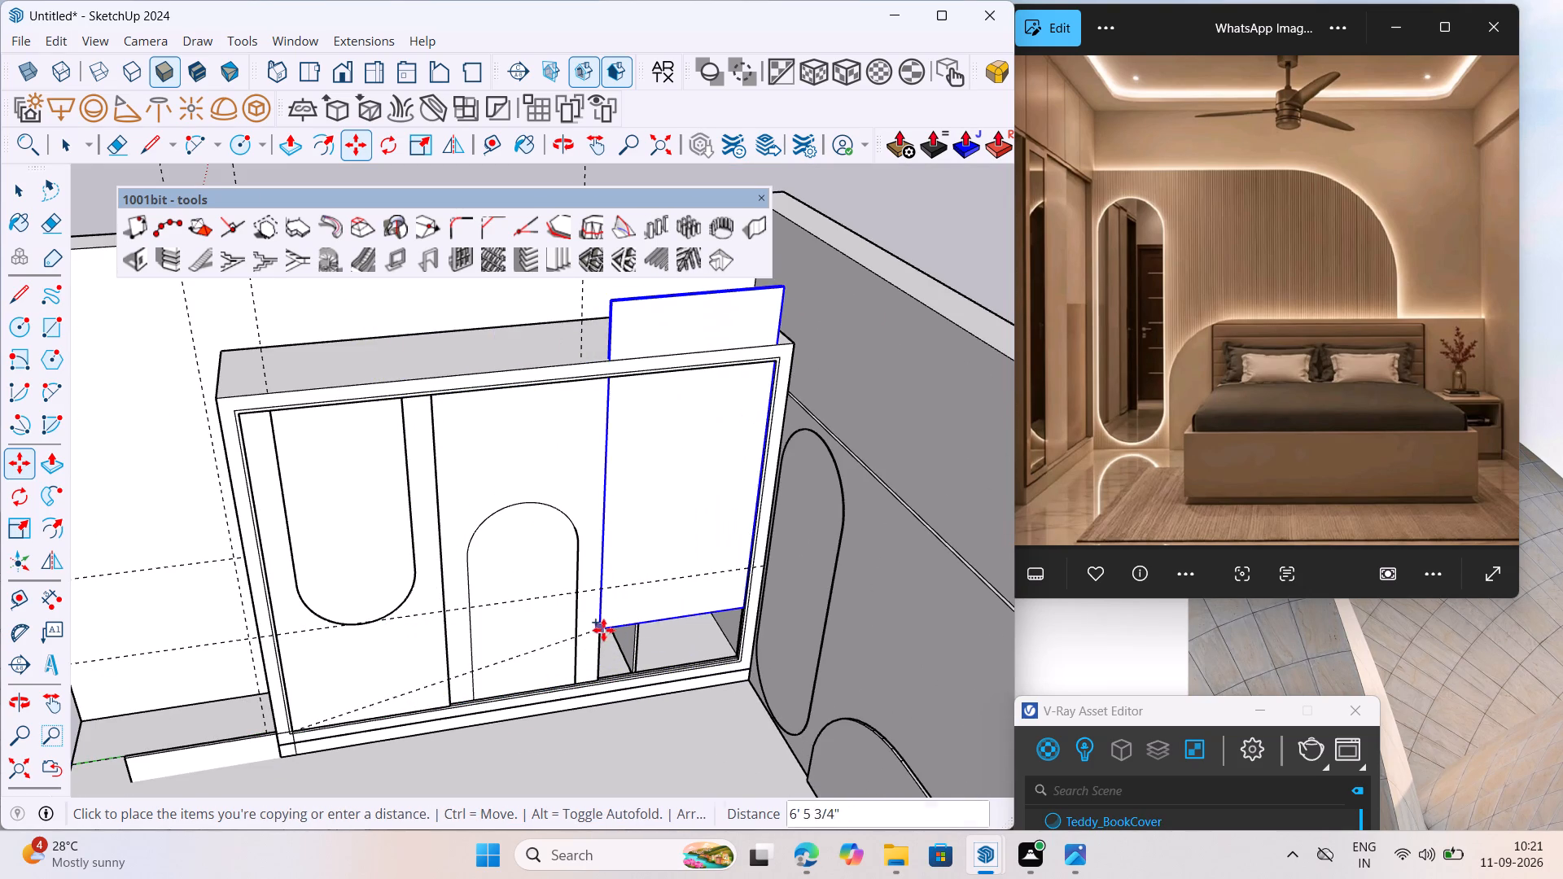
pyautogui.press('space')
# Copy the first wardrobe door with its inset about 6' 4 1/4" along the bottom rail, beside the middle door's far edge.
pyautogui.scroll(2, 385, 578)
pyautogui.keyDown('ctrl'); pyautogui.click(387, 557); pyautogui.keyUp('ctrl')
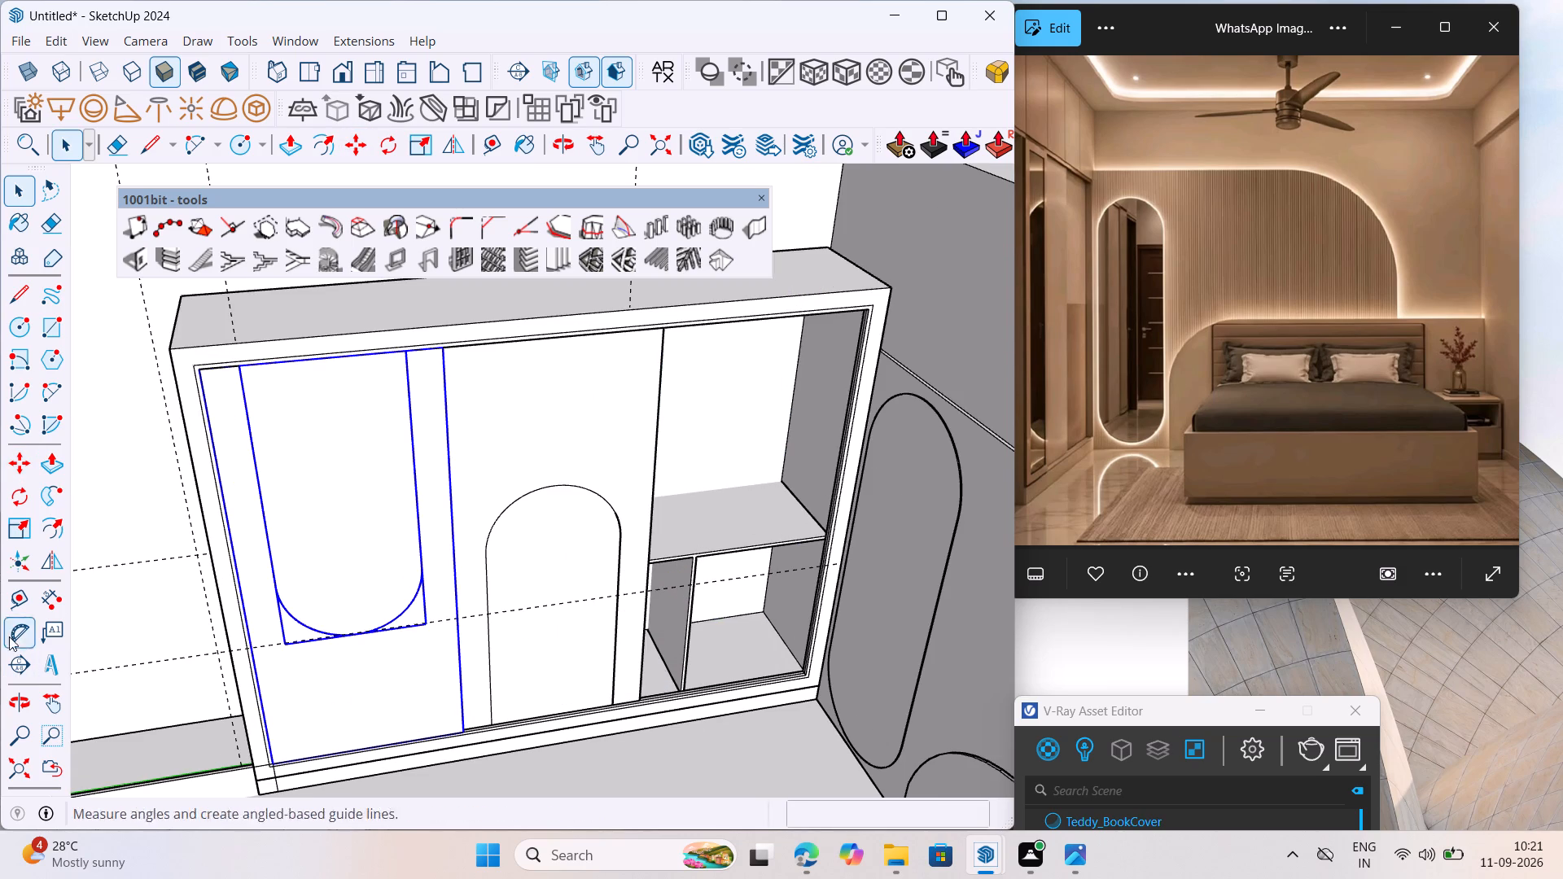
pyautogui.click(14, 461)
pyautogui.scroll(13, 308, 768)
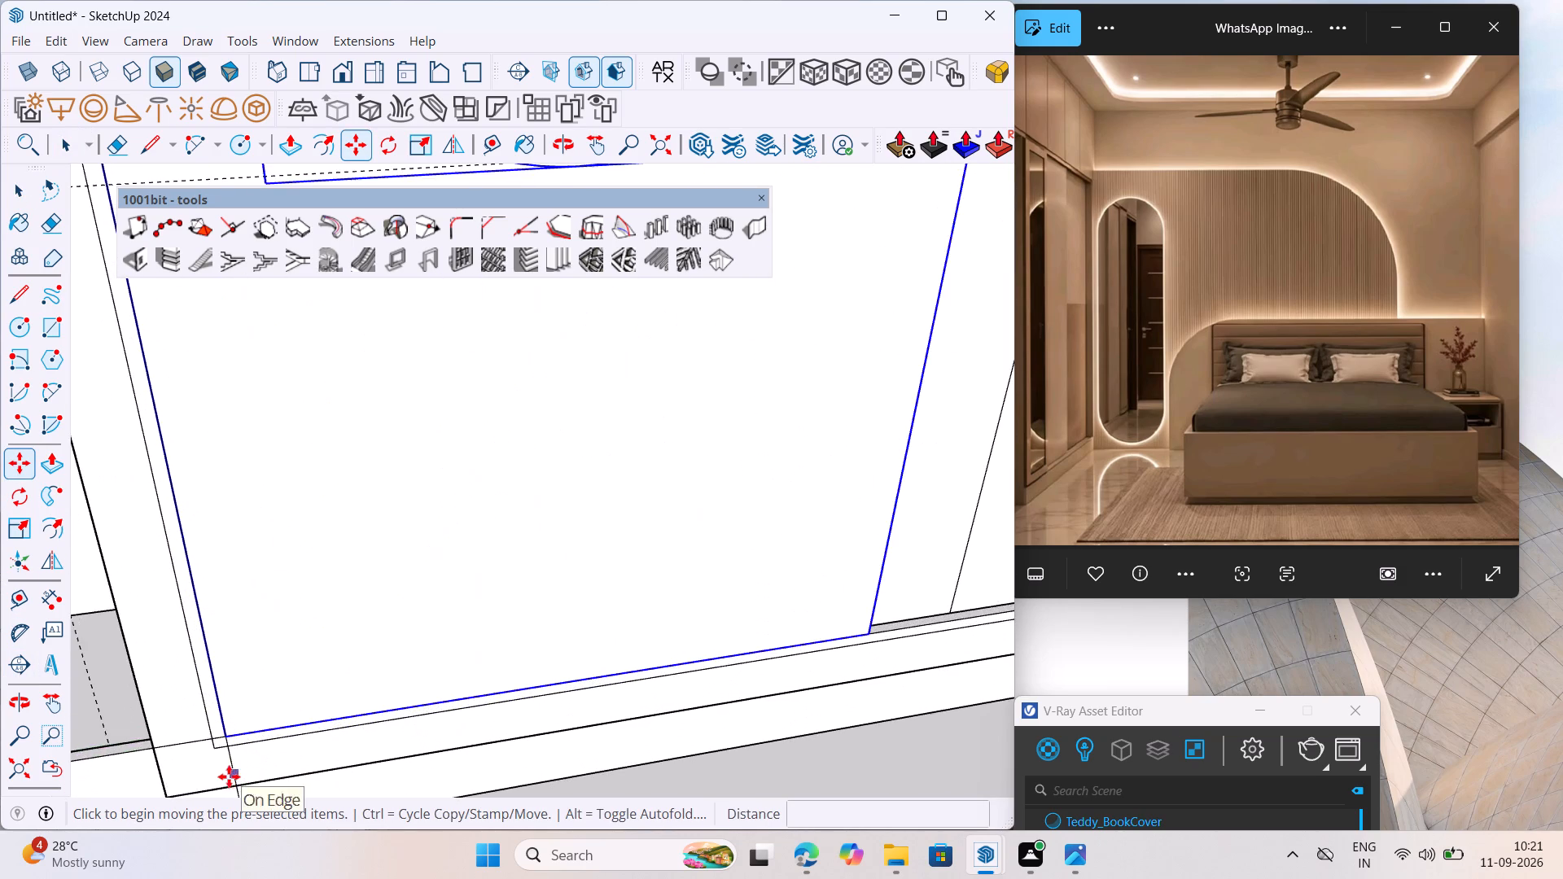
pyautogui.scroll(6, 229, 776)
pyautogui.click(225, 701)
pyautogui.scroll(-5, 366, 704)
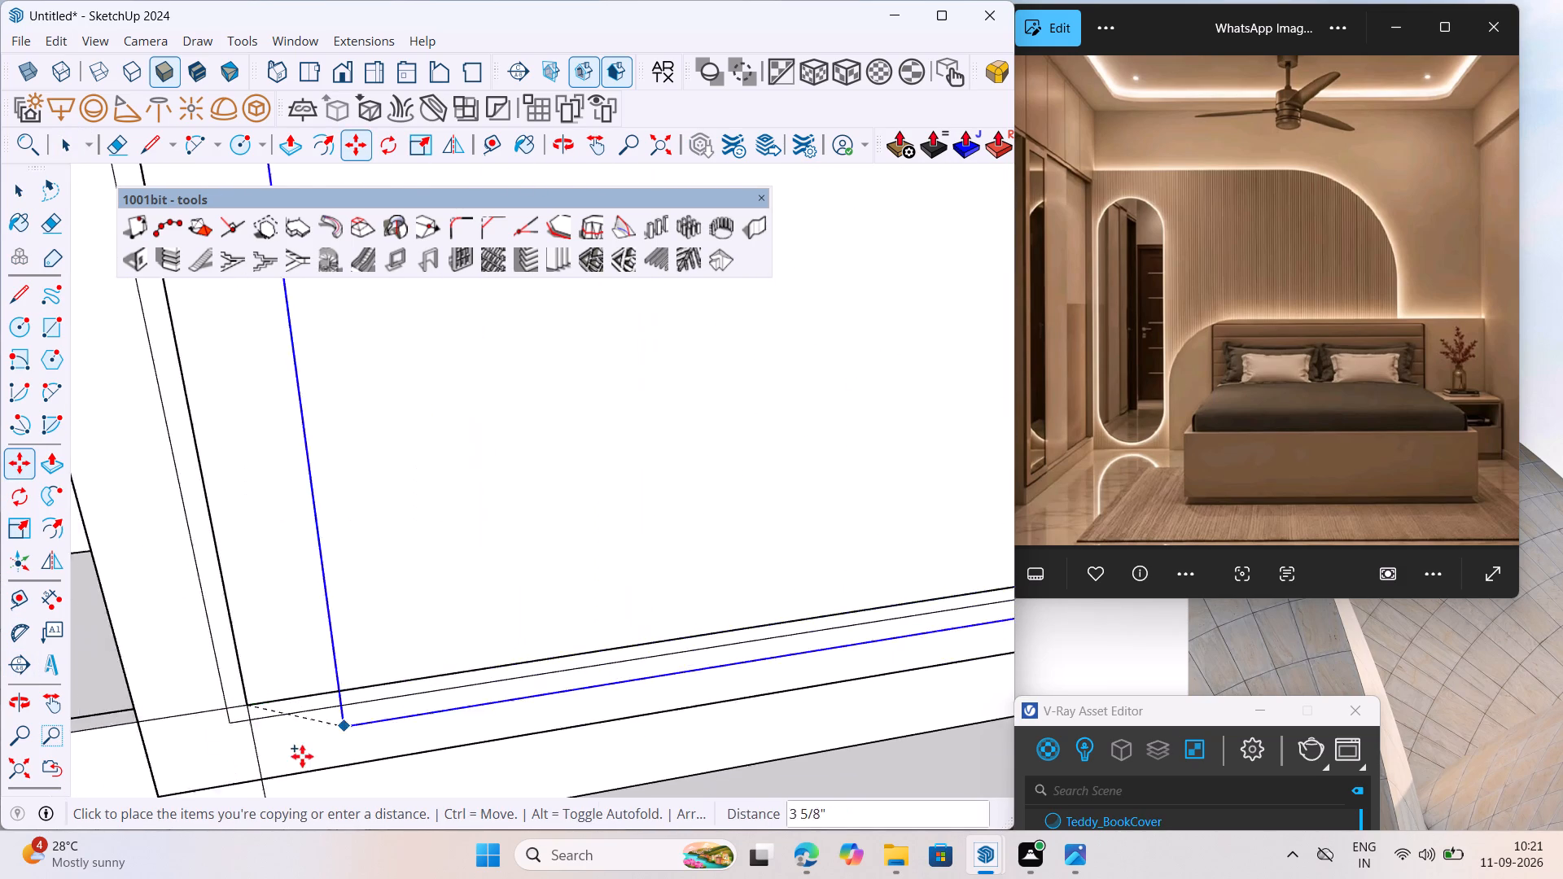
pyautogui.scroll(-3, 302, 756)
pyautogui.scroll(-7, 114, 705)
pyautogui.scroll(6, 853, 632)
pyautogui.scroll(6, 730, 611)
pyautogui.moveTo(697, 648); pyautogui.dragTo(598, 667, button='middle')
pyautogui.scroll(7, 594, 666)
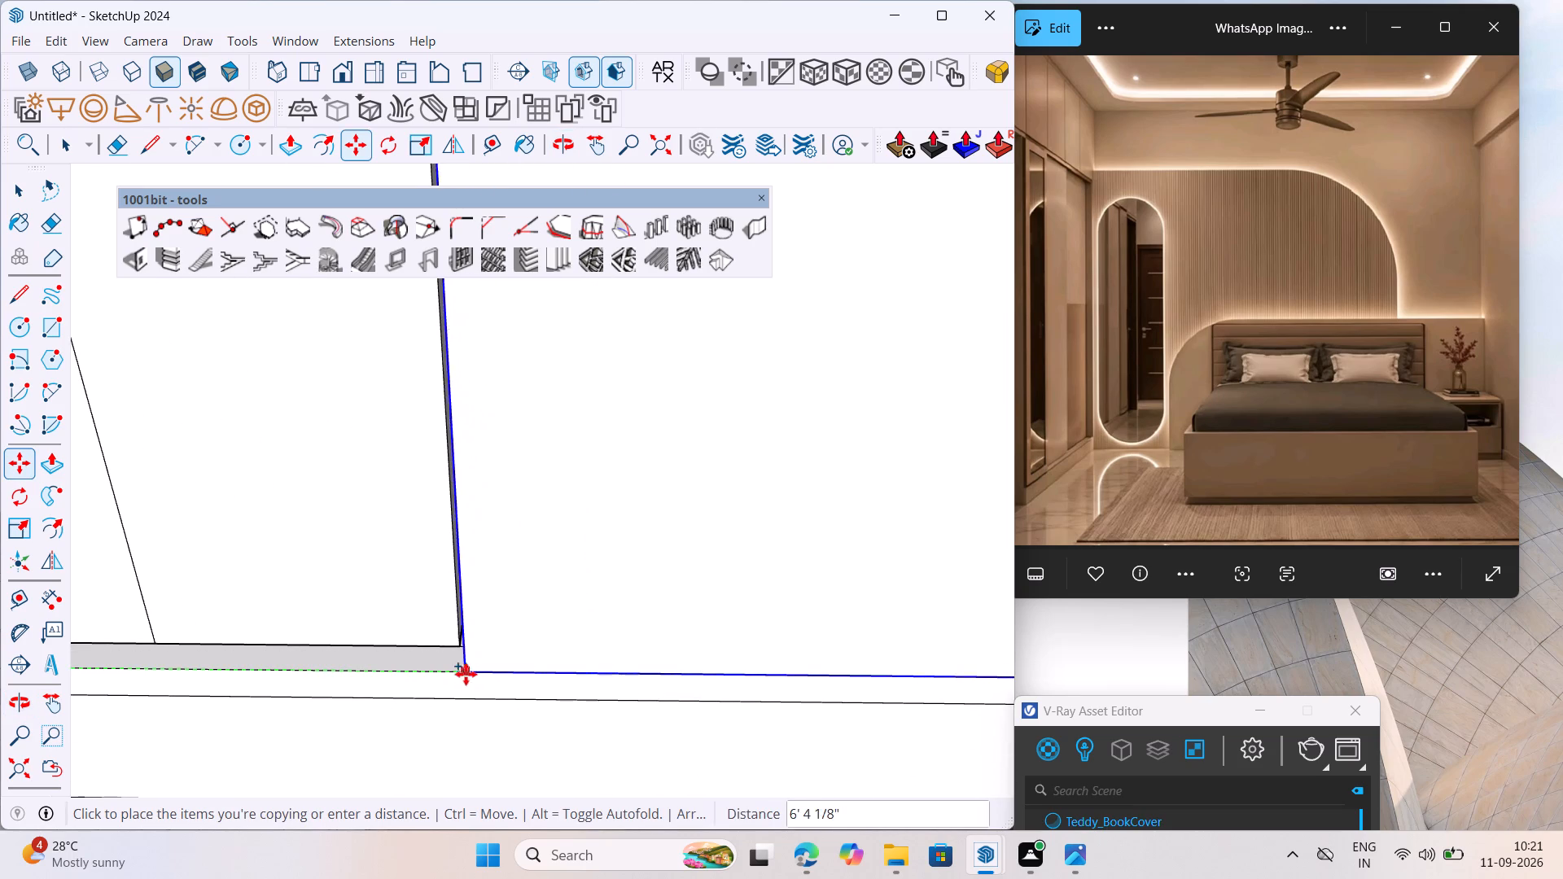
pyautogui.moveTo(460, 671); pyautogui.dragTo(716, 663, button='middle')
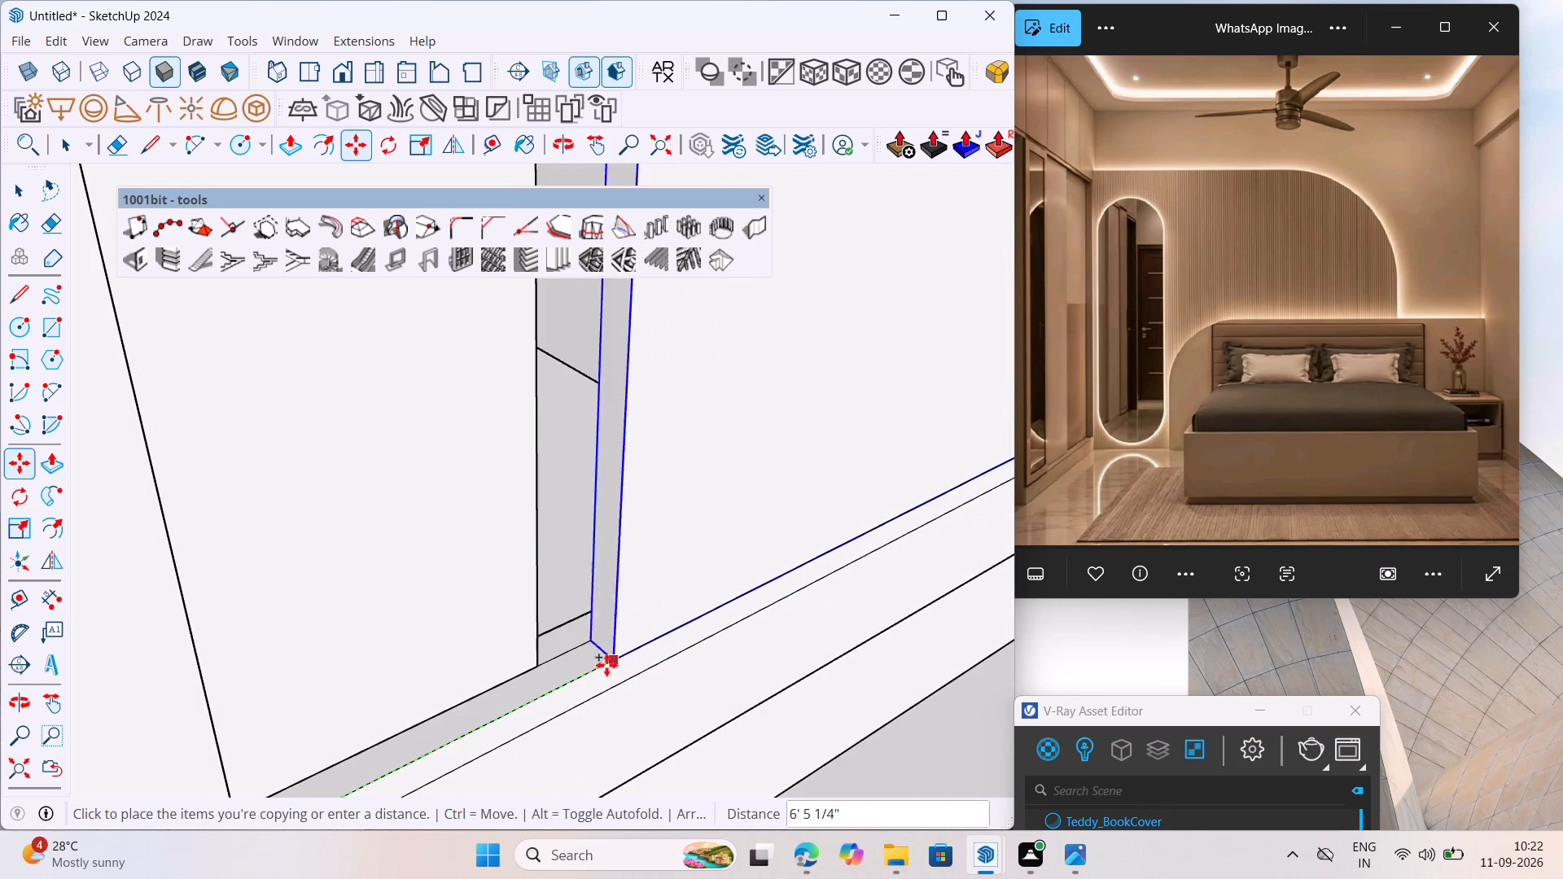
pyautogui.click(571, 679)
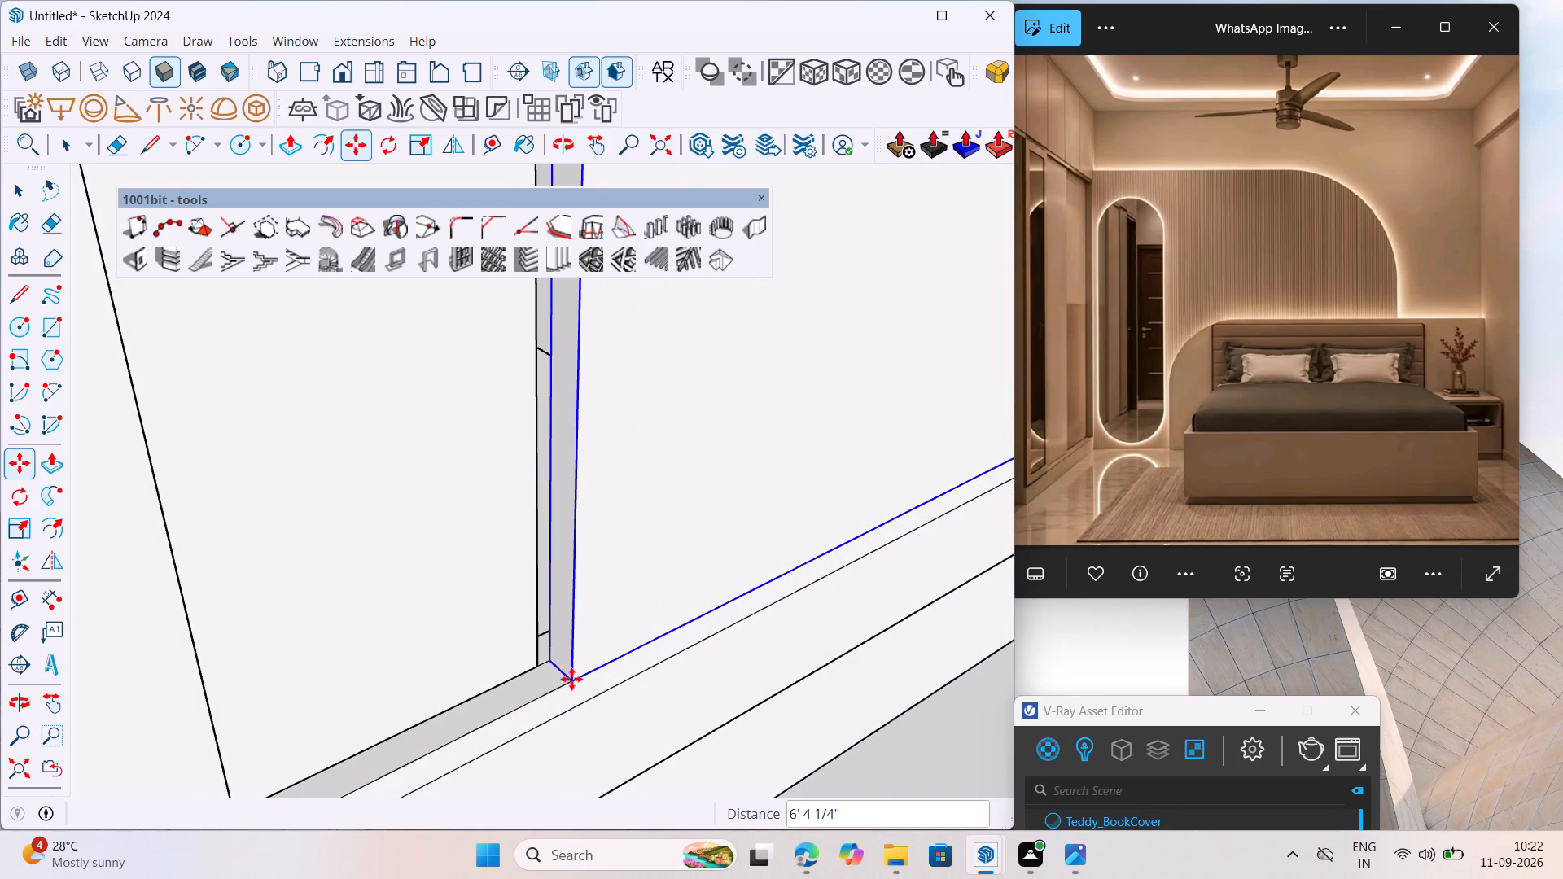
# Move the third door from its rear bottom corner to the middle door's outer bottom corner so the two panels meet.
pyautogui.scroll(19, 529, 667)
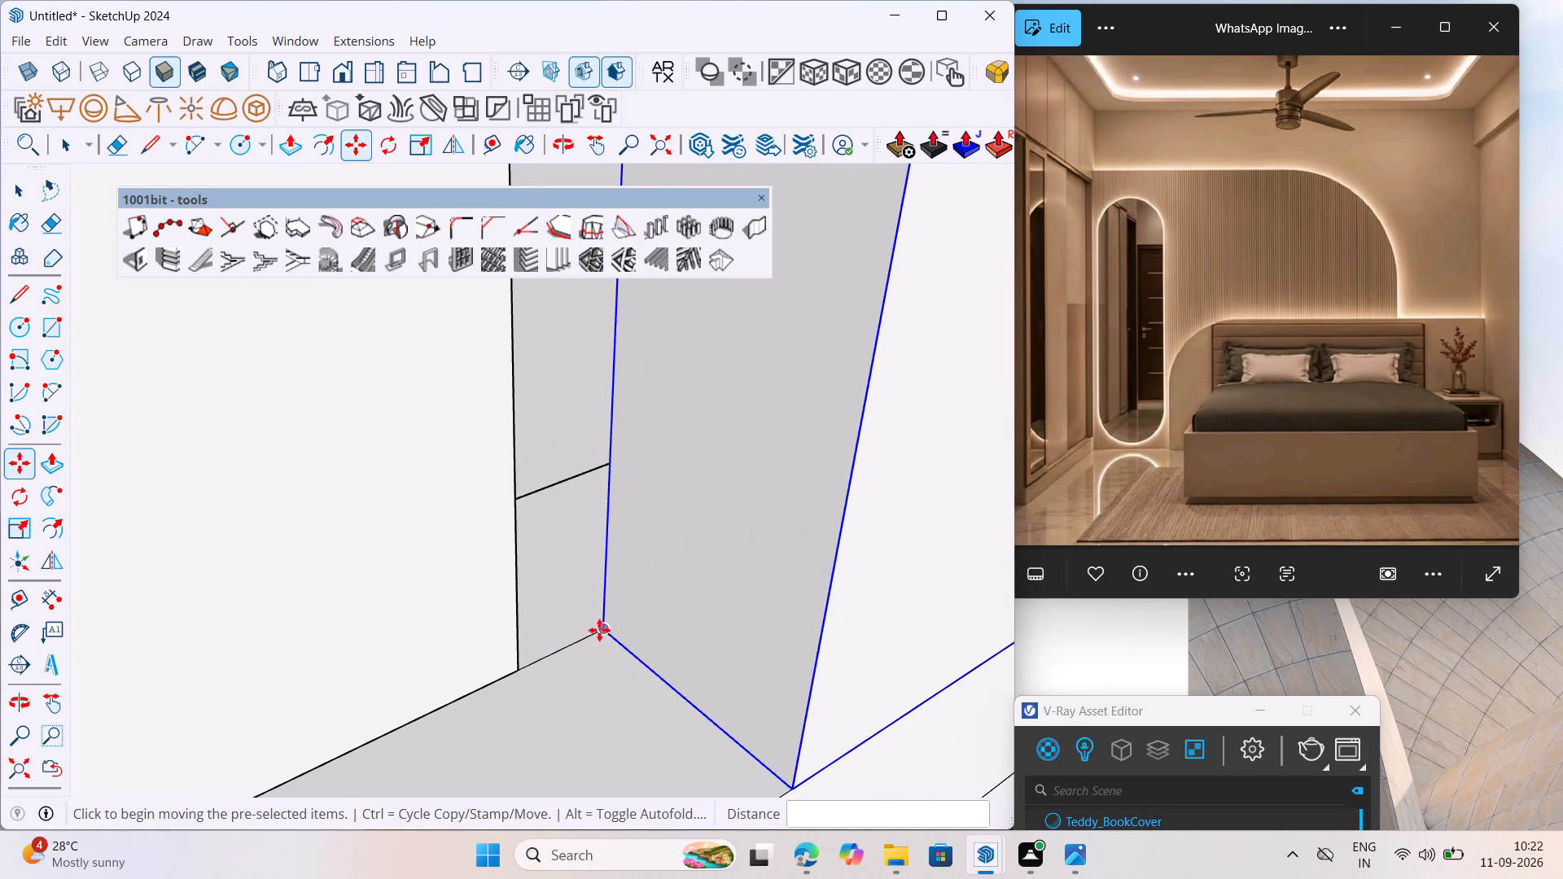
pyautogui.click(599, 627)
pyautogui.click(520, 663)
# Examine the third door's fit against the wardrobe frame, especially at the upper end corner.
pyautogui.scroll(-7, 438, 658)
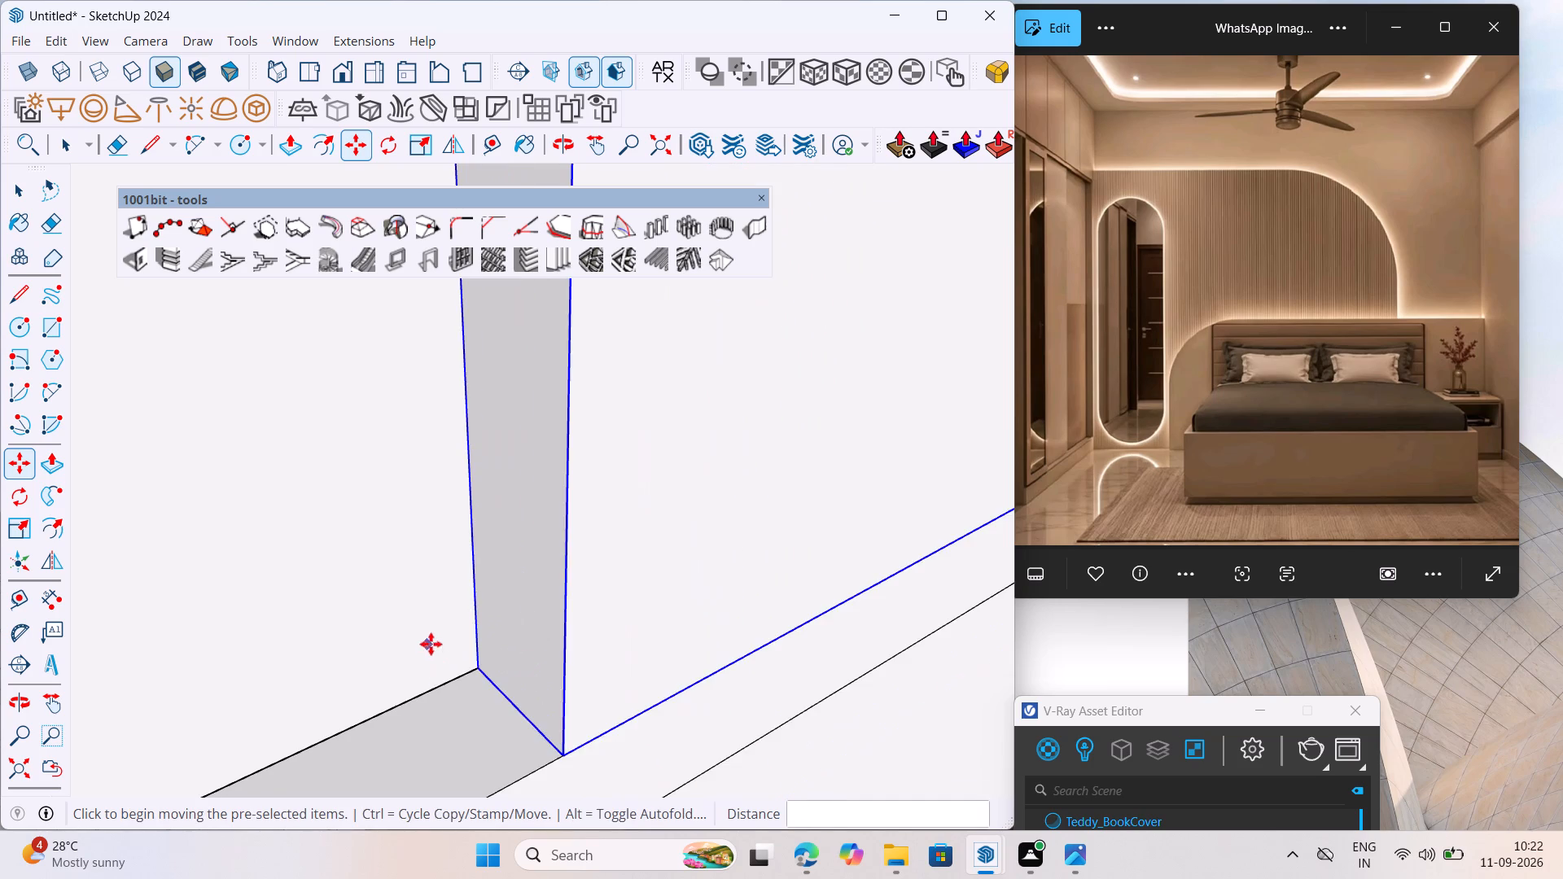
pyautogui.scroll(-20, 436, 643)
pyautogui.scroll(-20, 436, 643)
pyautogui.scroll(-7, 436, 643)
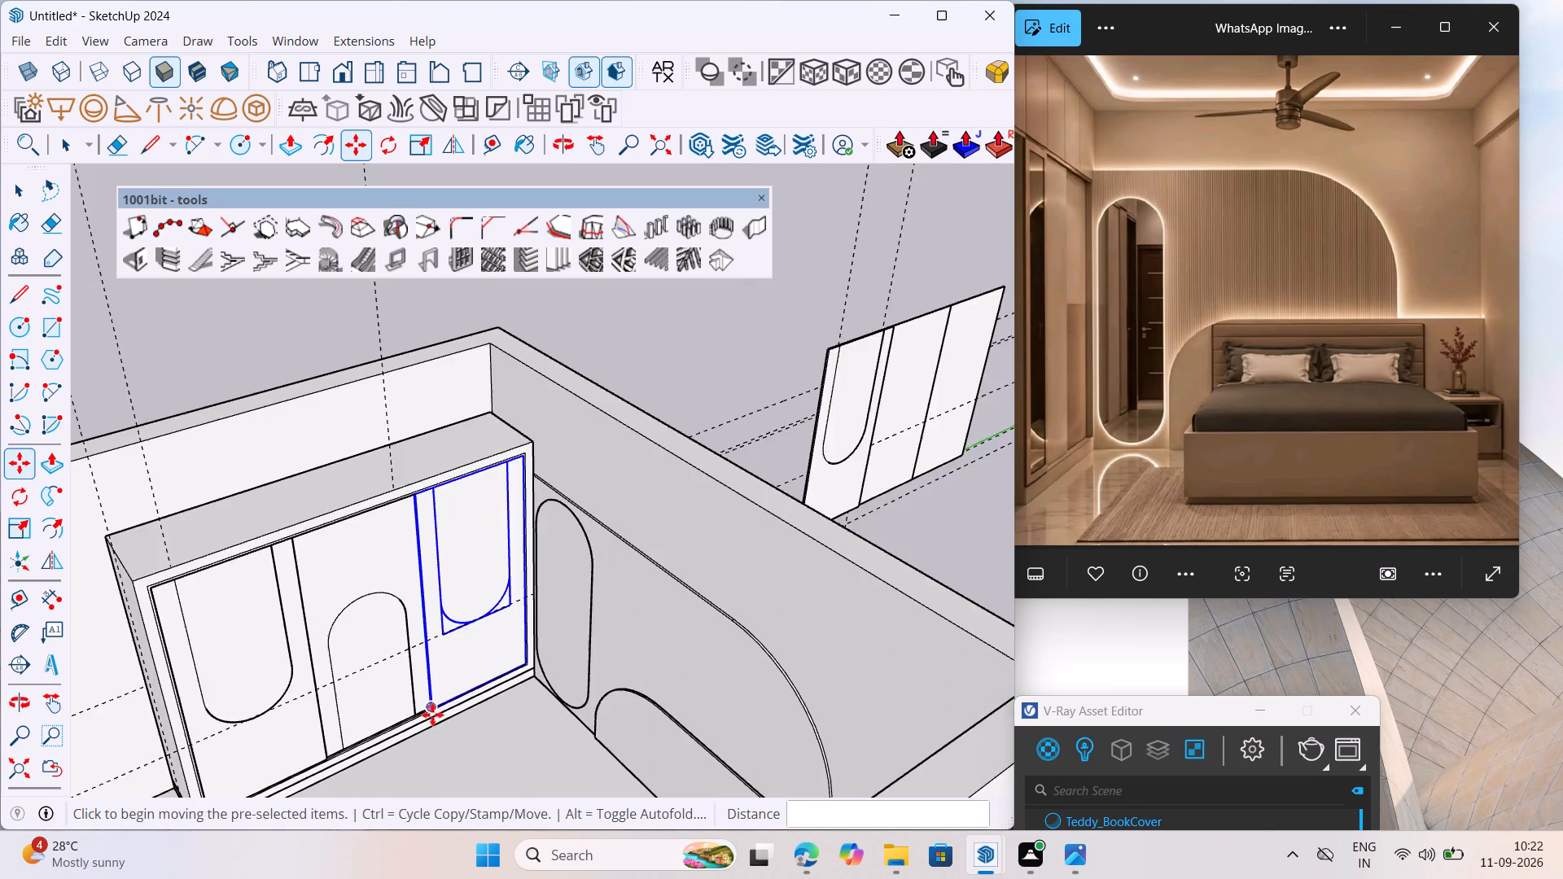
pyautogui.moveTo(455, 701); pyautogui.dragTo(328, 713, button='middle')
pyautogui.scroll(1, 455, 700)
pyautogui.scroll(-1, 323, 710)
pyautogui.scroll(20, 513, 422)
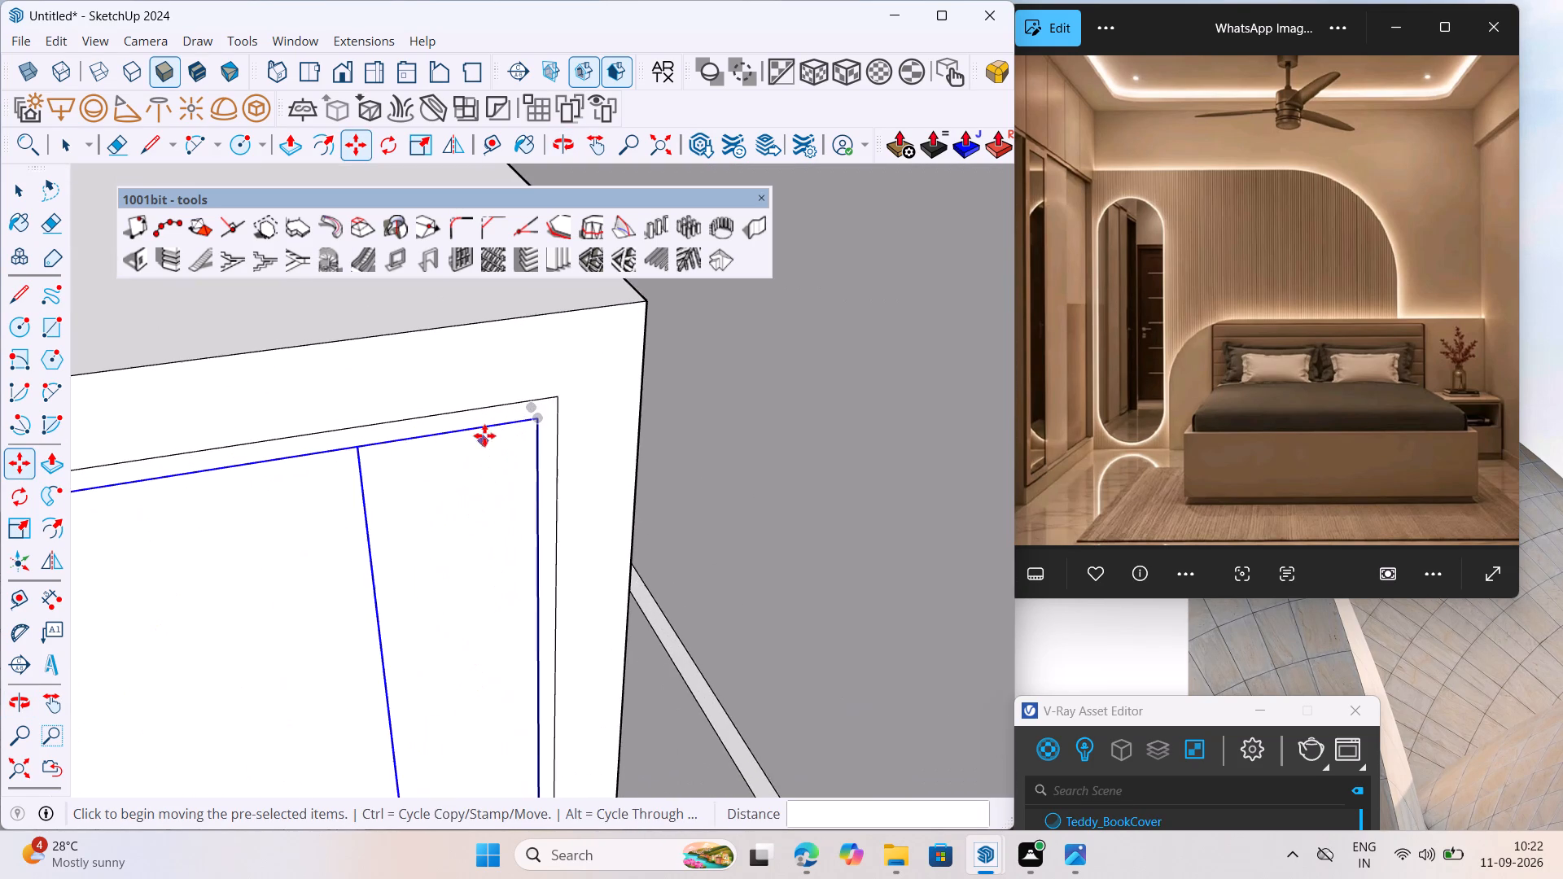
pyautogui.scroll(1, 484, 435)
pyautogui.moveTo(488, 438); pyautogui.dragTo(575, 366, button='middle')
pyautogui.press('space')
pyautogui.scroll(-20, 337, 571)
pyautogui.scroll(-6, 337, 571)
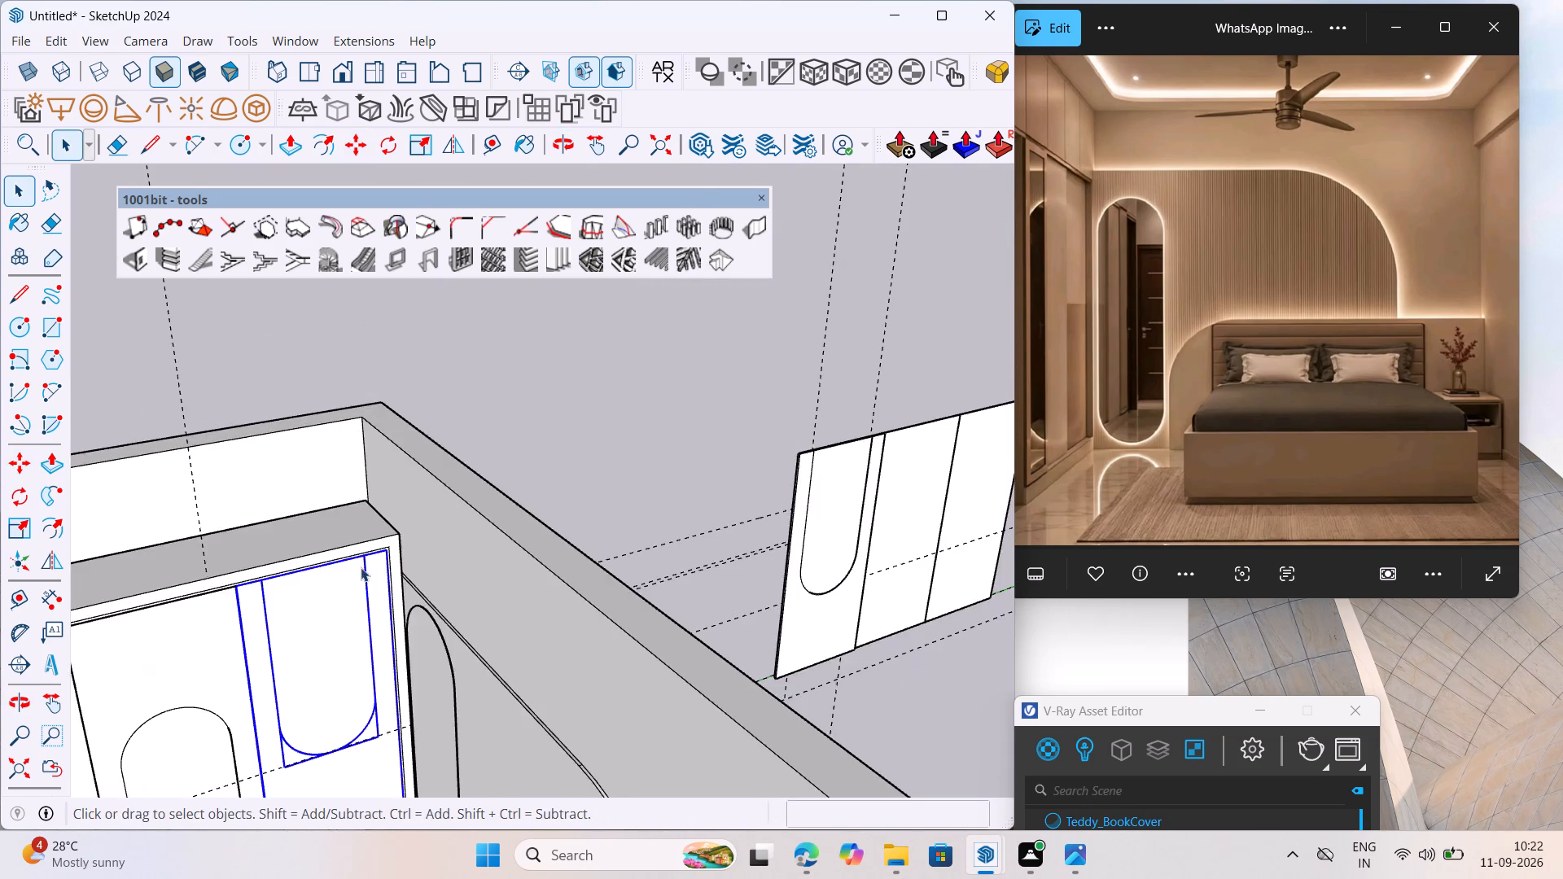
# Delete all construction guides and the spare door panels left standing outside the room.
pyautogui.scroll(-4, 361, 567)
pyautogui.click(516, 418)
pyautogui.moveTo(567, 495); pyautogui.dragTo(448, 509, button='middle')
pyautogui.moveTo(914, 457); pyautogui.dragTo(865, 533)
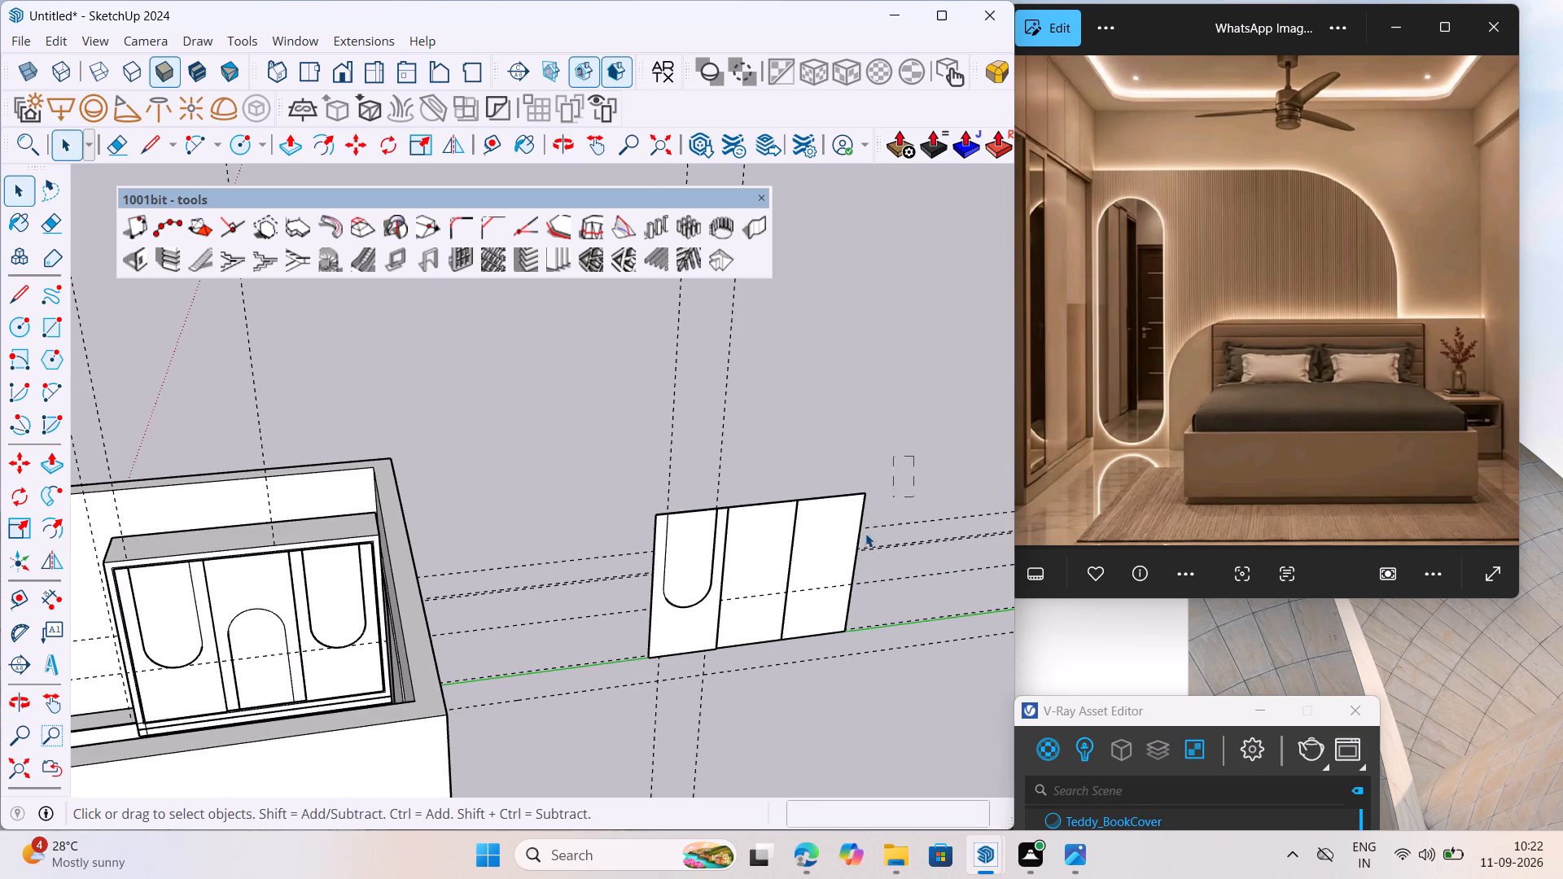
pyautogui.moveTo(865, 533); pyautogui.dragTo(662, 768)
pyautogui.scroll(-7, 650, 457)
pyautogui.scroll(11, 377, 581)
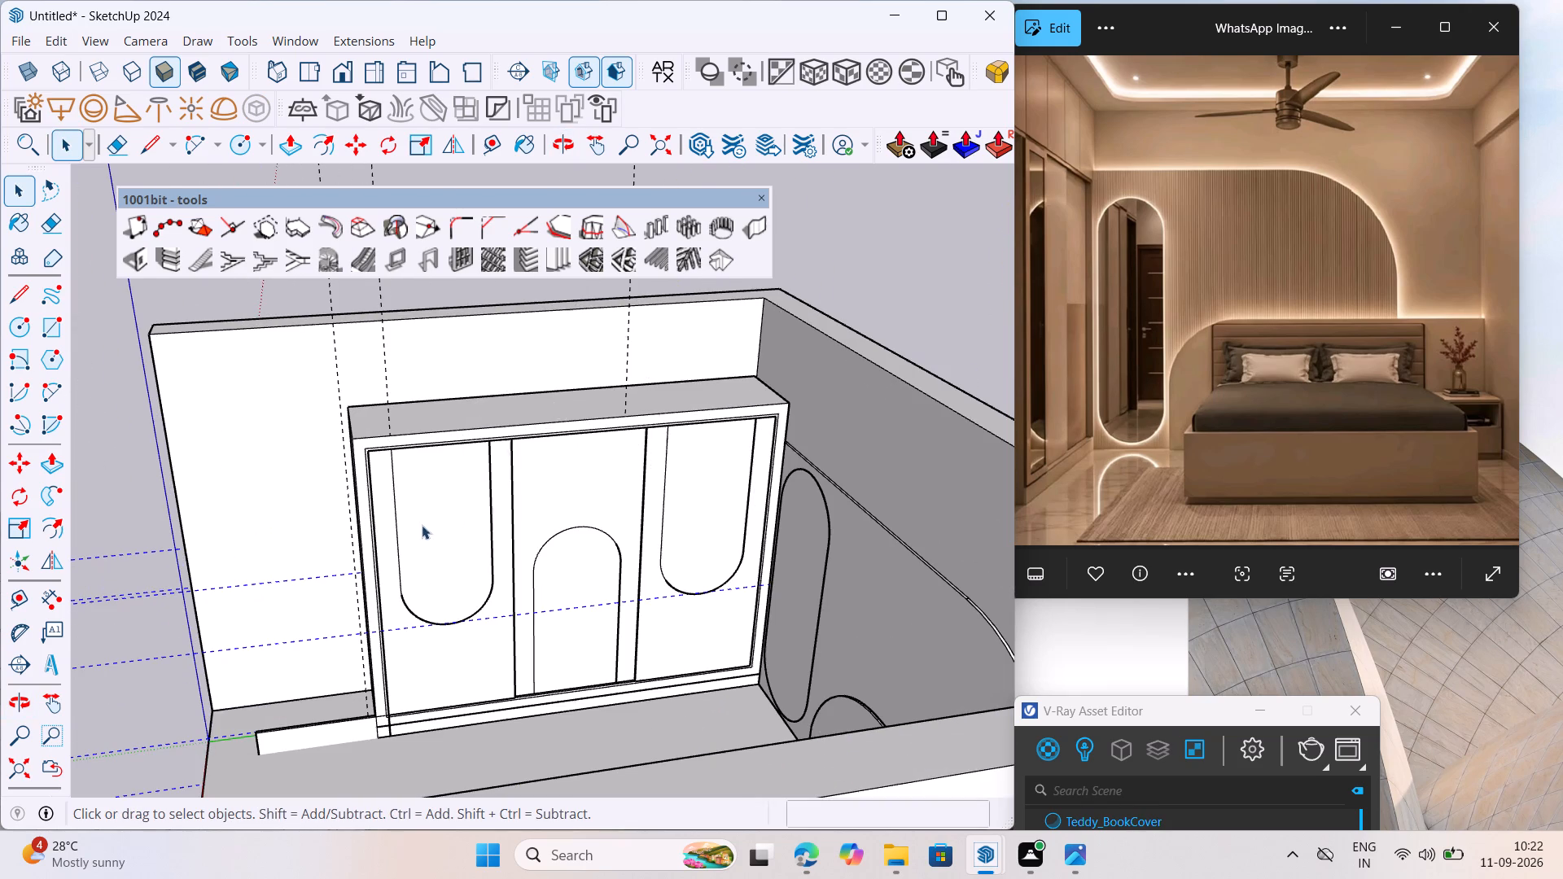
pyautogui.click(87, 37)
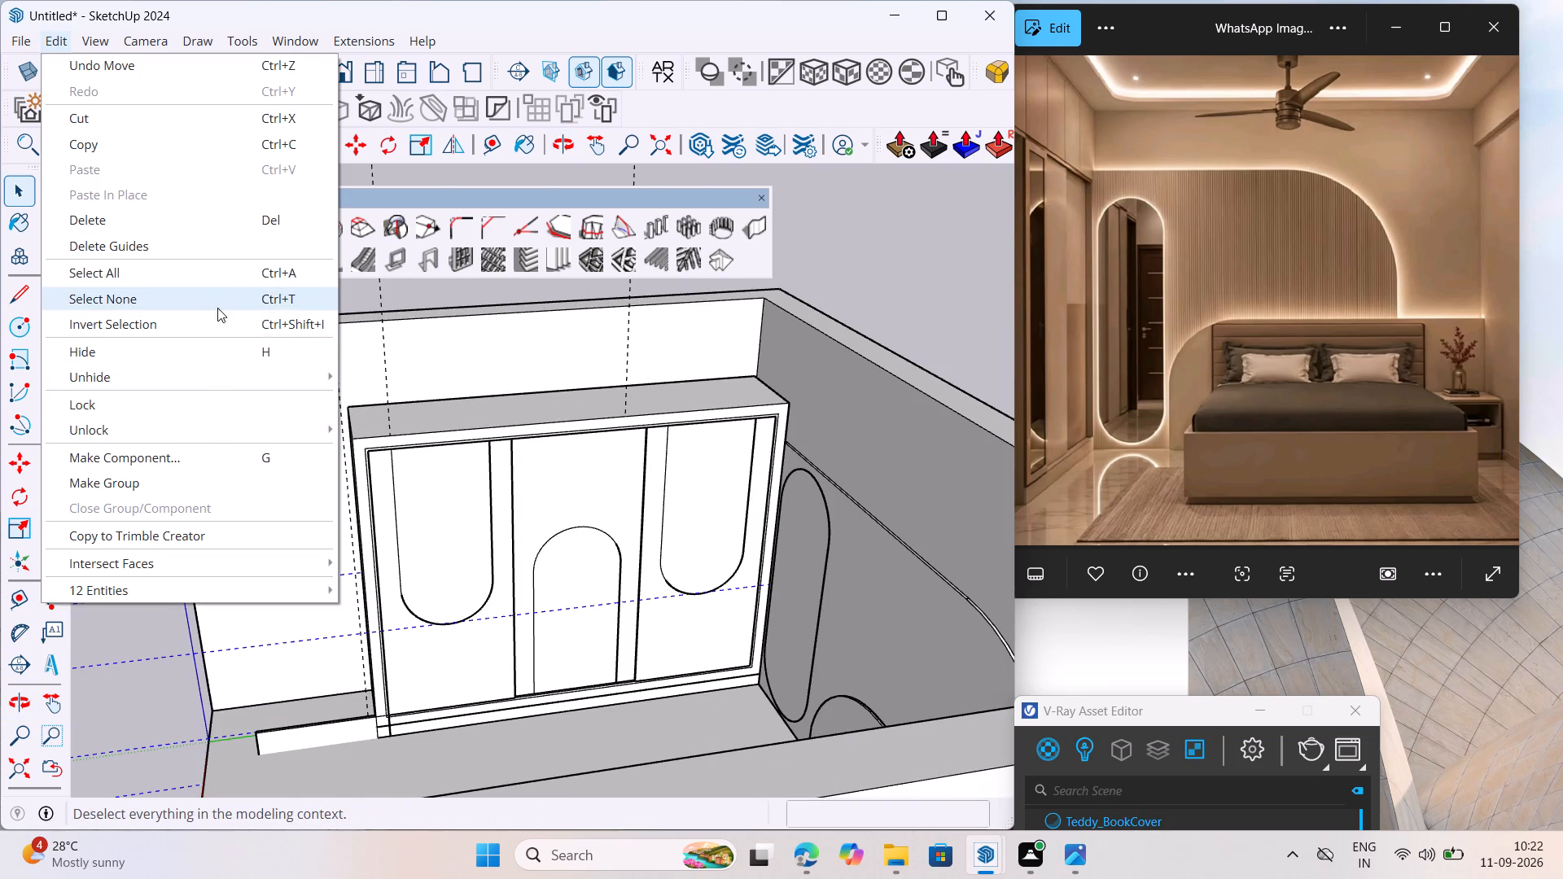
pyautogui.click(247, 248)
pyautogui.scroll(-6, 581, 457)
pyautogui.moveTo(589, 470); pyautogui.dragTo(516, 497, button='middle')
pyautogui.scroll(4, 506, 502)
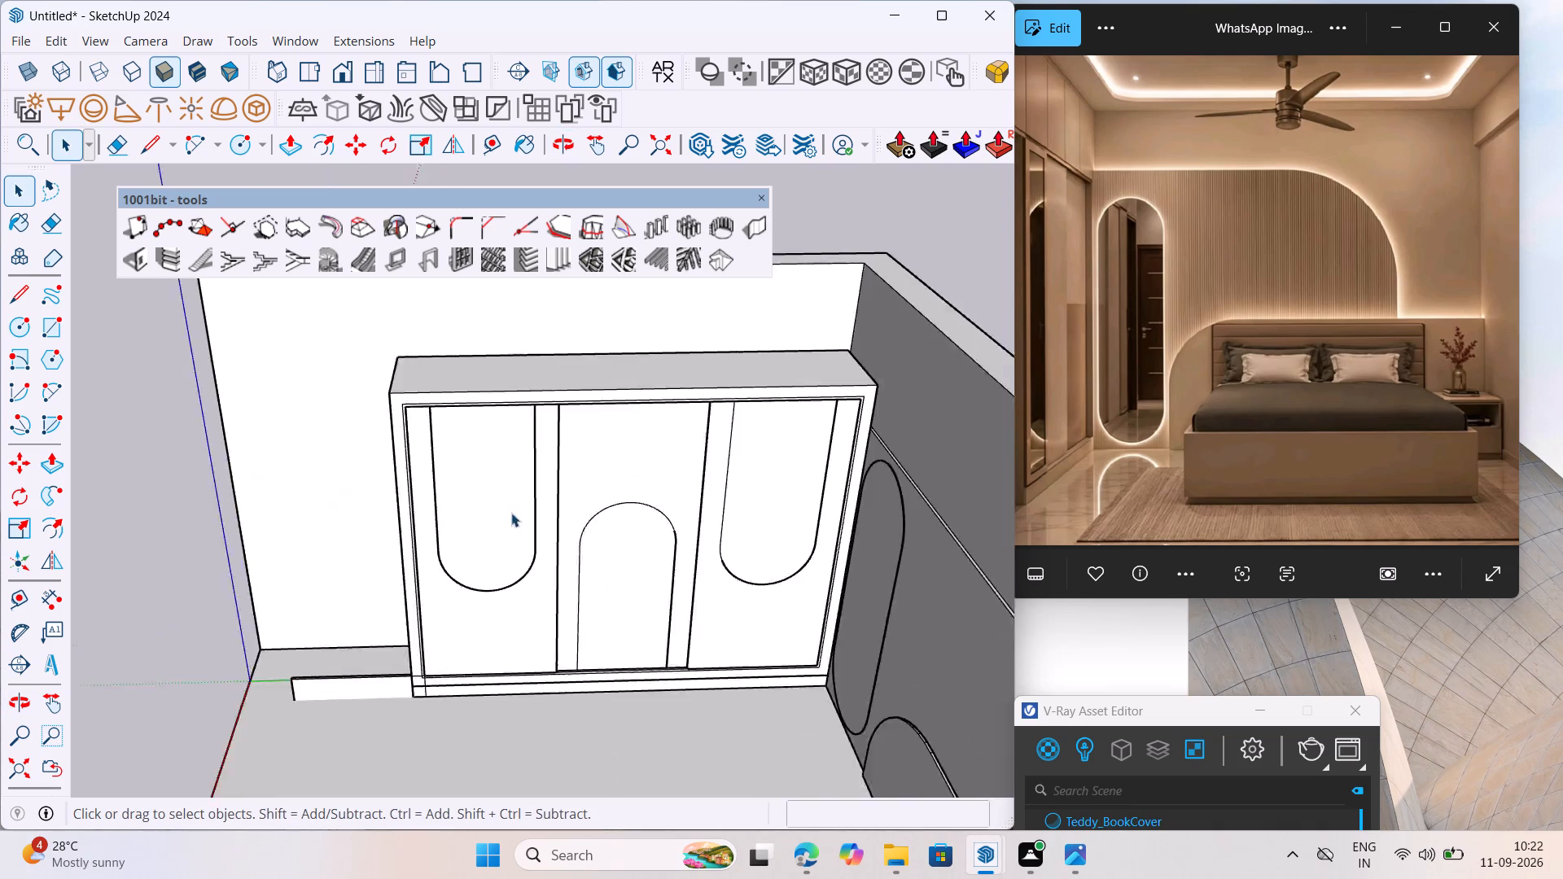
pyautogui.scroll(4, 511, 513)
pyautogui.scroll(-15, 357, 494)
pyautogui.scroll(-6, 713, 490)
pyautogui.press('Delete')
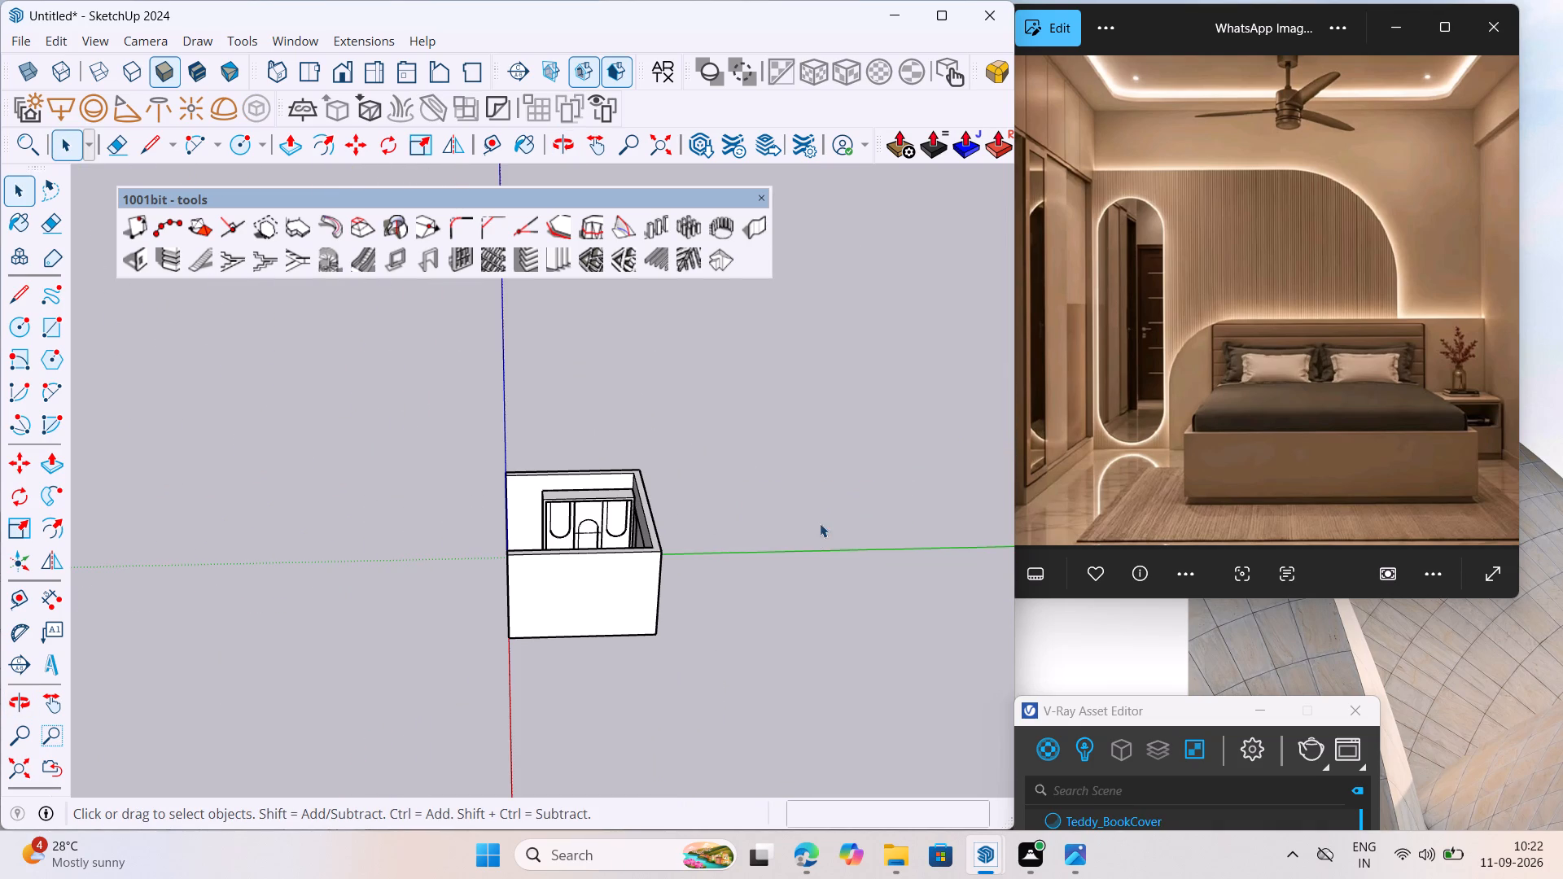
# Open the first wardrobe door and examine its panel face where it overlaps the round-ended inset.
pyautogui.scroll(13, 611, 513)
pyautogui.scroll(1, 549, 489)
pyautogui.moveTo(555, 502); pyautogui.dragTo(575, 566, button='middle')
pyautogui.scroll(-1, 575, 566)
pyautogui.scroll(10, 555, 534)
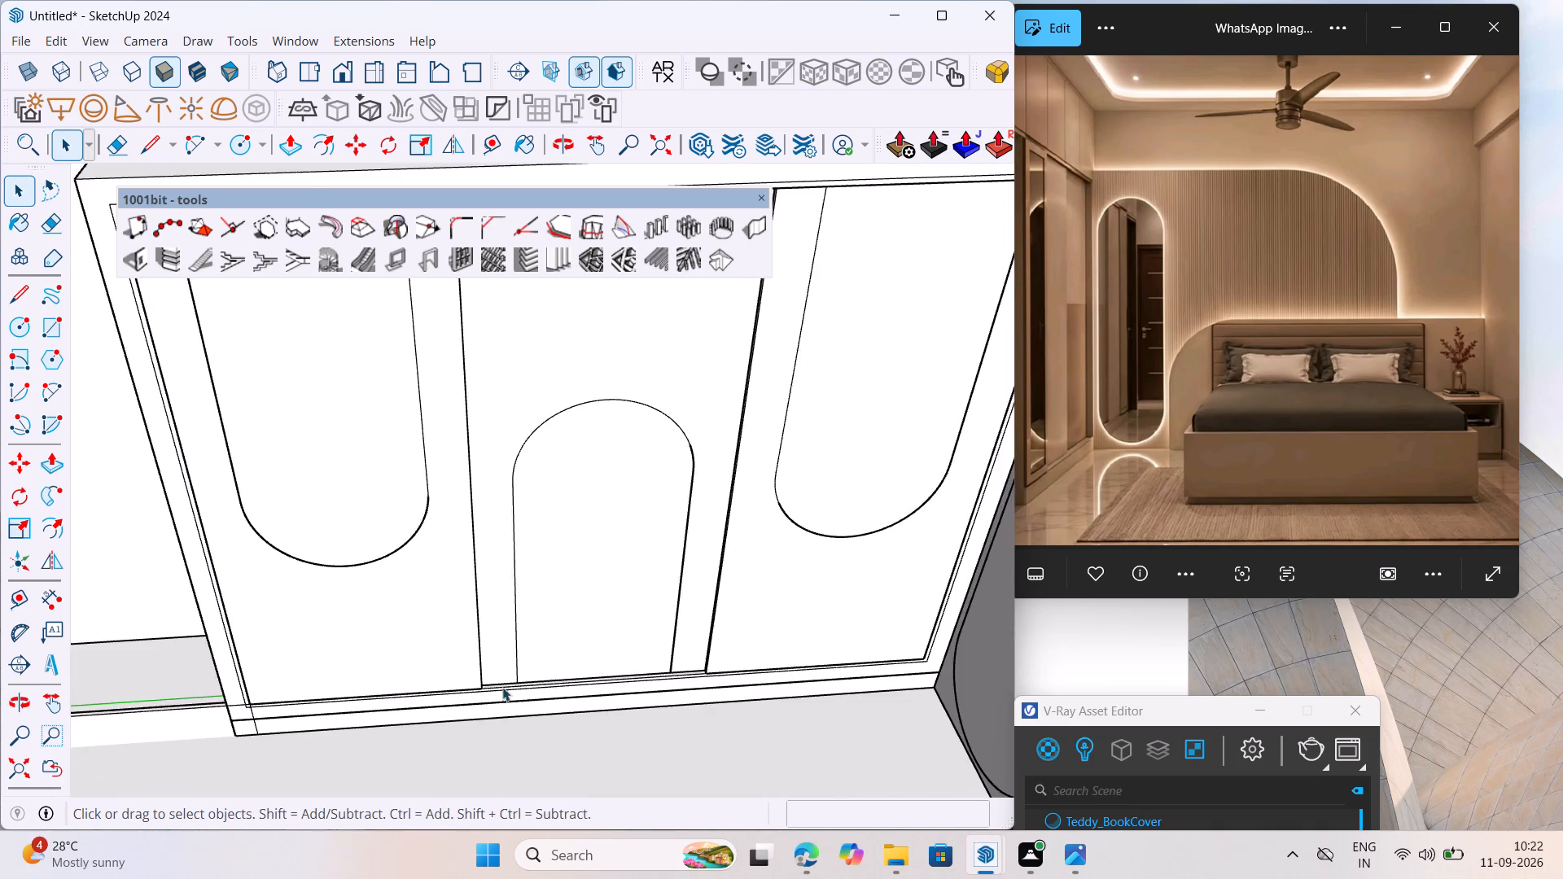
pyautogui.scroll(5, 502, 687)
pyautogui.moveTo(541, 641); pyautogui.dragTo(525, 659, button='middle')
pyautogui.scroll(-7, 567, 593)
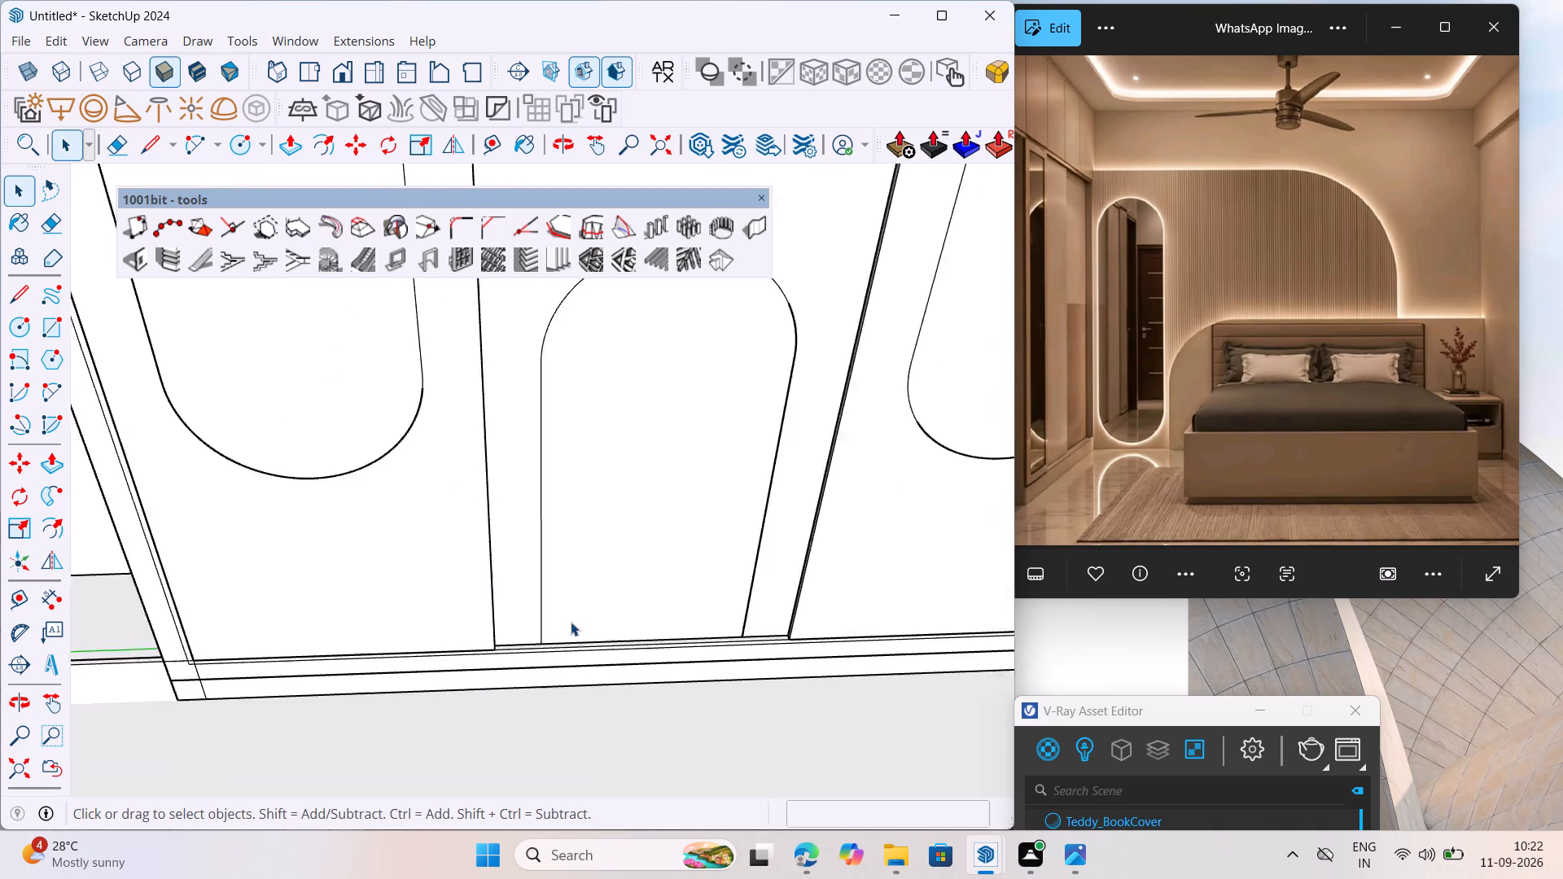
pyautogui.click(309, 551)
pyautogui.click(342, 436)
pyautogui.doubleClick(328, 572)
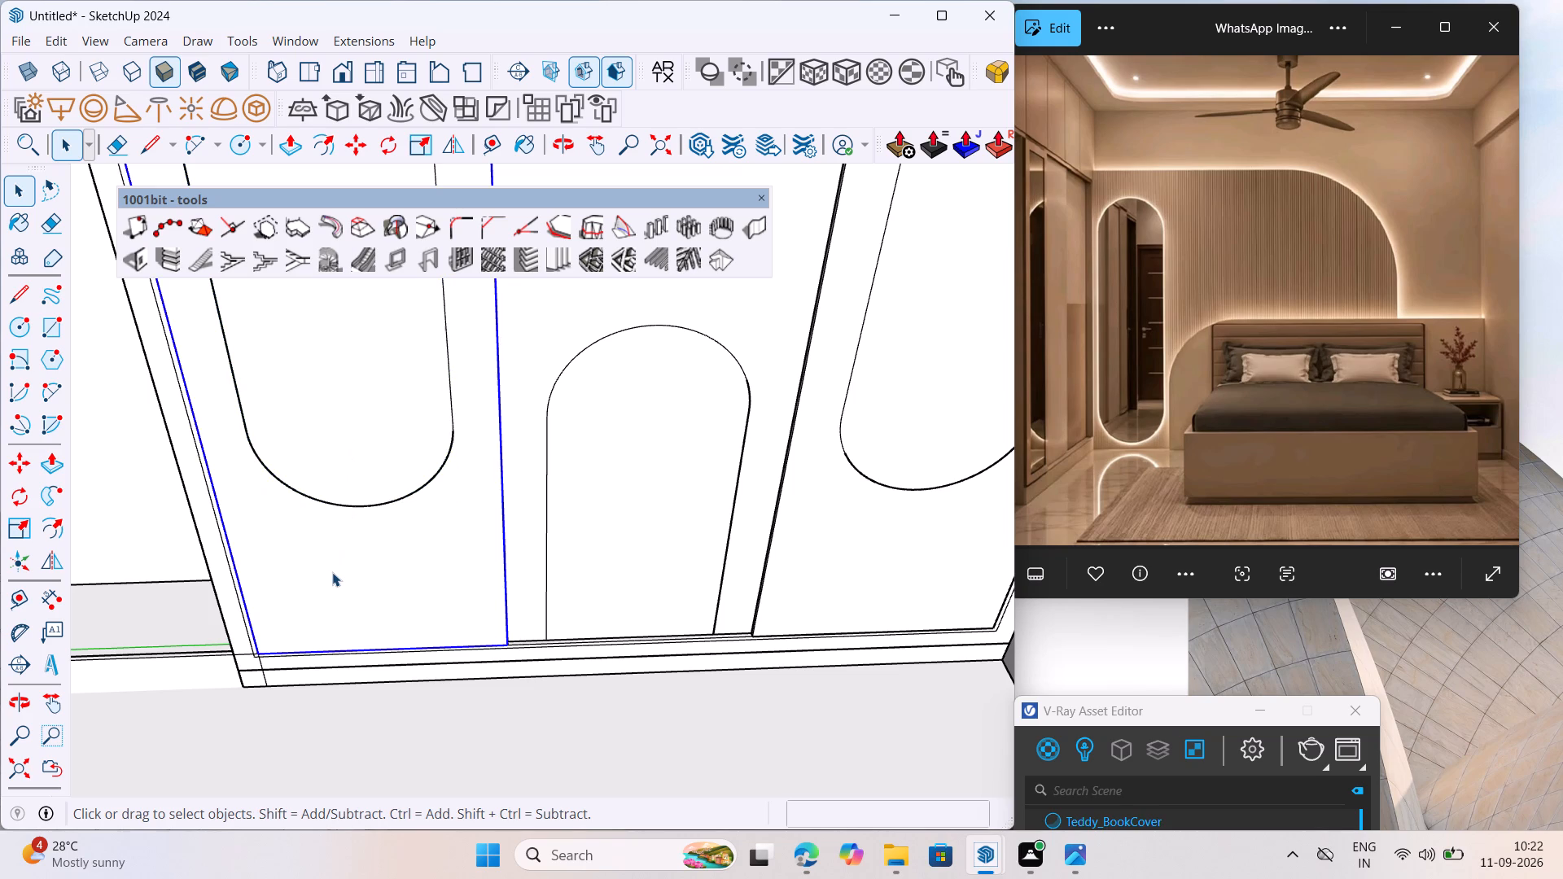
pyautogui.tripleClick(333, 572)
pyautogui.click(335, 572)
pyautogui.click(359, 434)
pyautogui.click(387, 444)
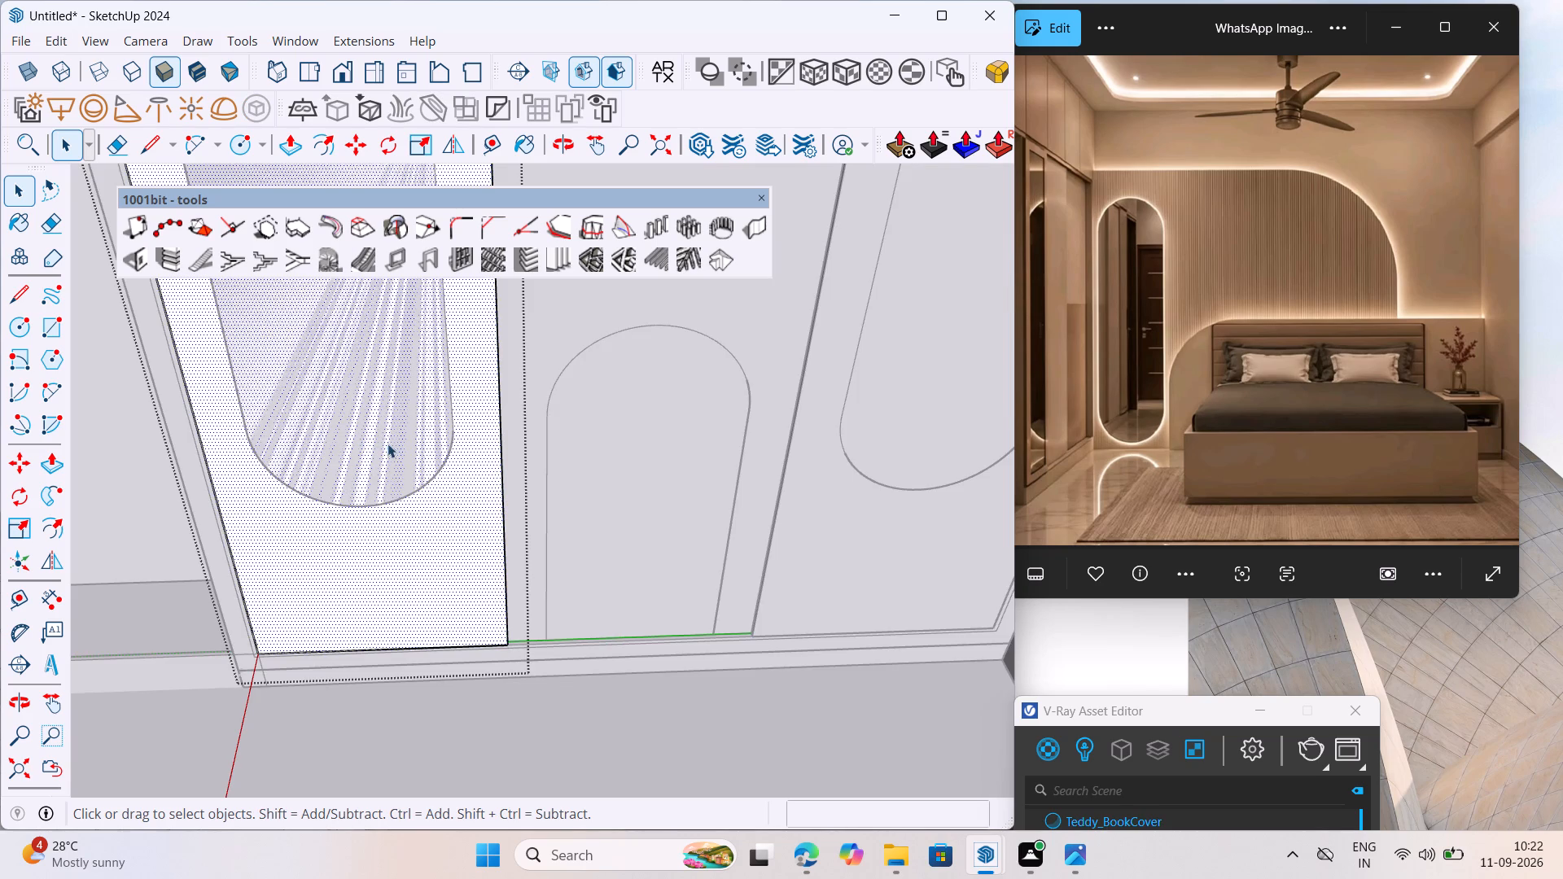
pyautogui.scroll(-14, 376, 531)
pyautogui.rightClick(763, 295)
pyautogui.moveTo(831, 314); pyautogui.dragTo(819, 330)
pyautogui.scroll(4, 421, 514)
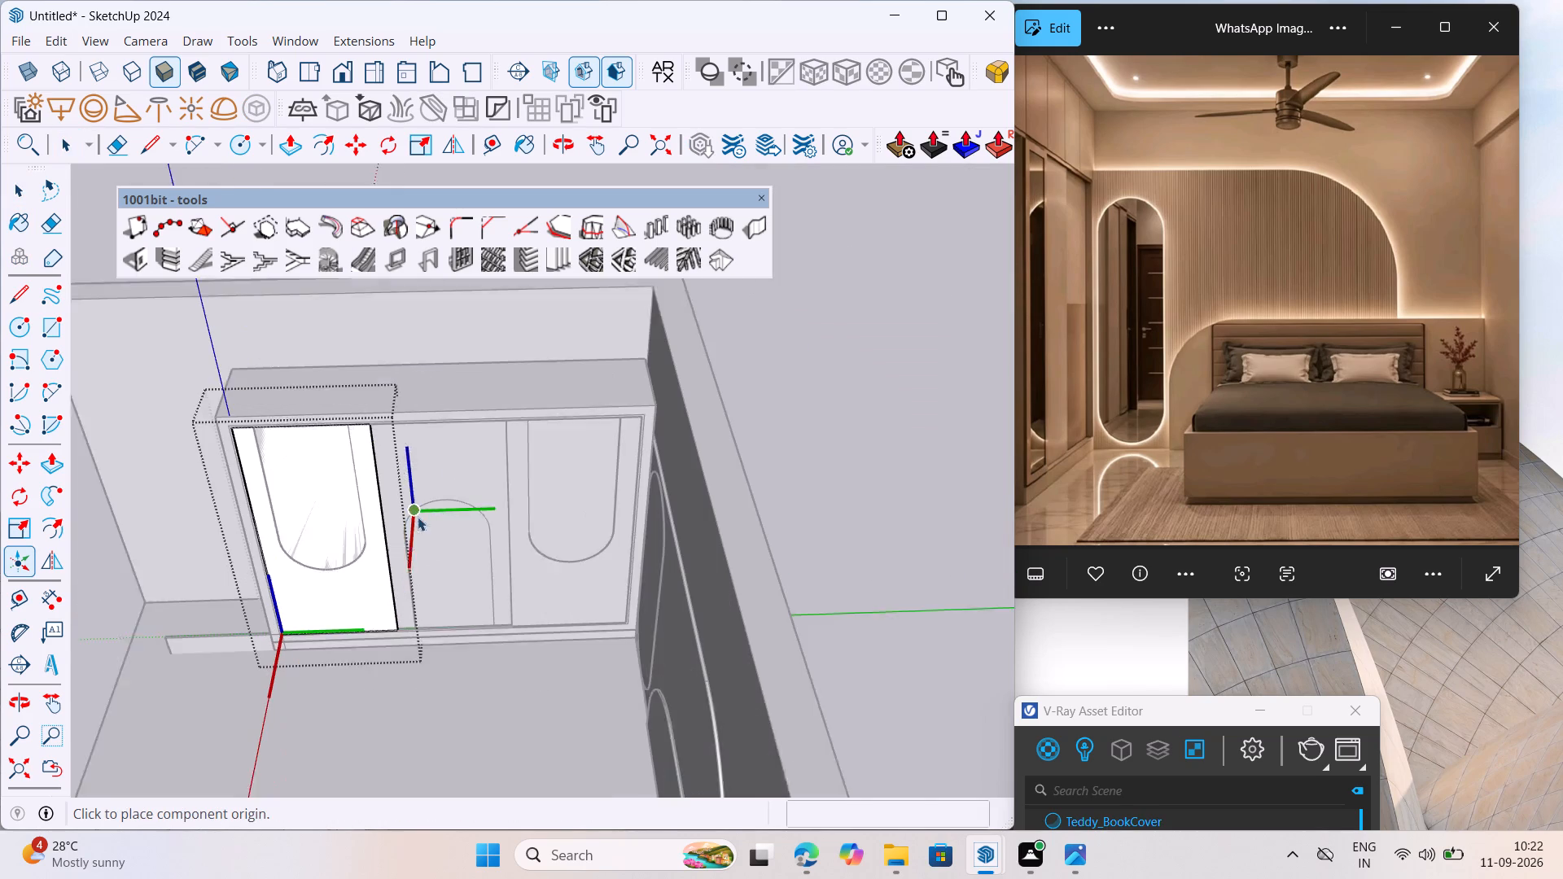
pyautogui.scroll(2, 418, 517)
pyautogui.press('space')
pyautogui.press('space')
pyautogui.press('space')
pyautogui.press('space')
pyautogui.moveTo(856, 378); pyautogui.dragTo(865, 372)
pyautogui.rightClick(885, 347)
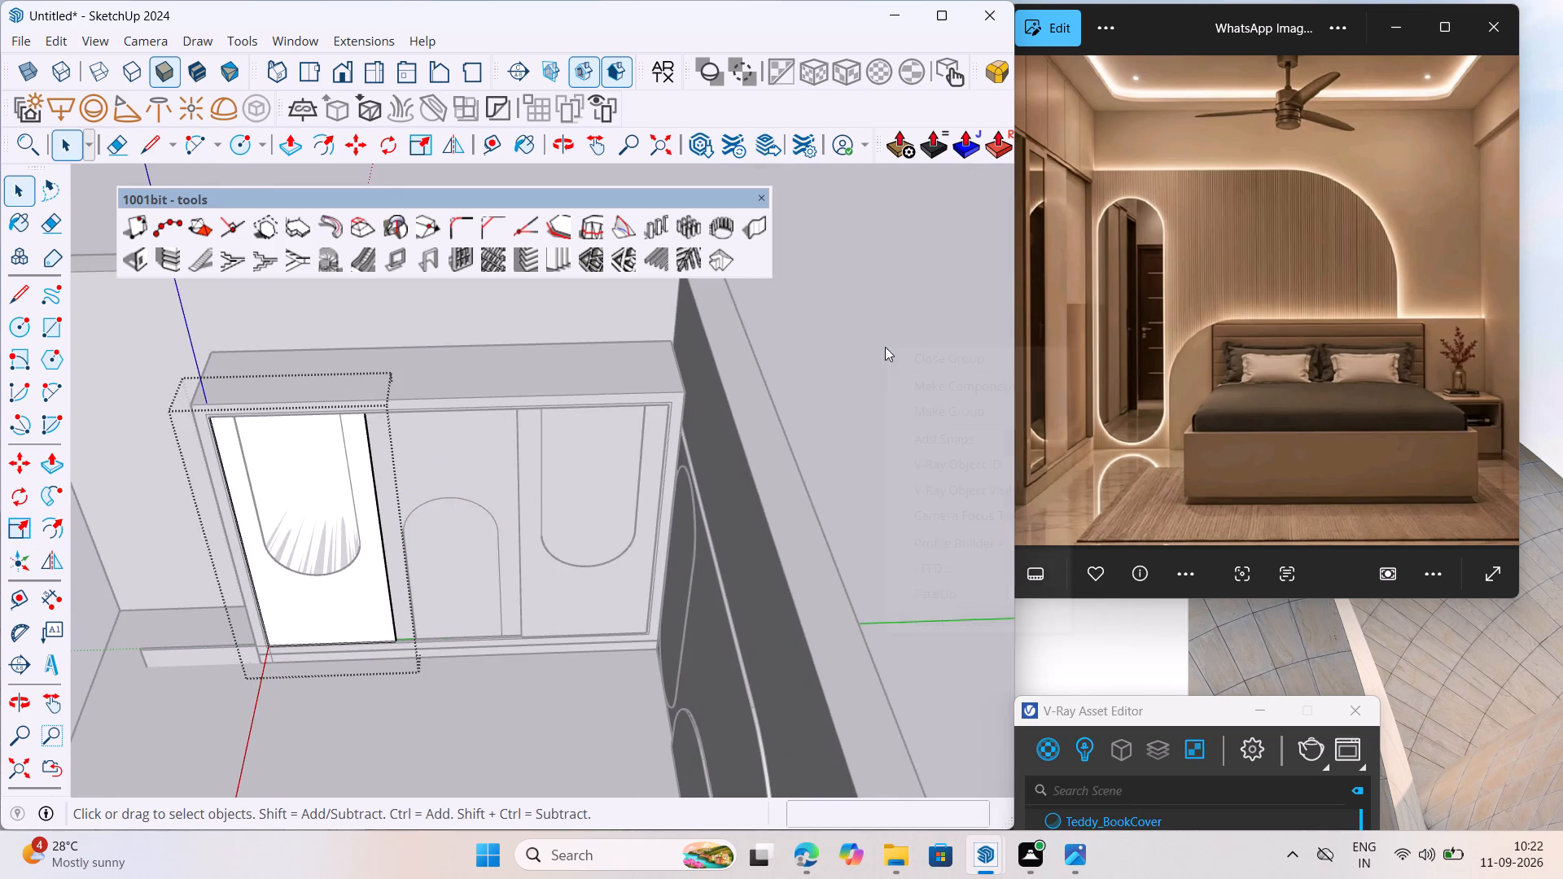
pyautogui.click(910, 355)
# Open the first door's round-ended inset and examine its face separately from the door panel.
pyautogui.scroll(5, 287, 569)
pyautogui.click(317, 500)
pyautogui.doubleClick(317, 500)
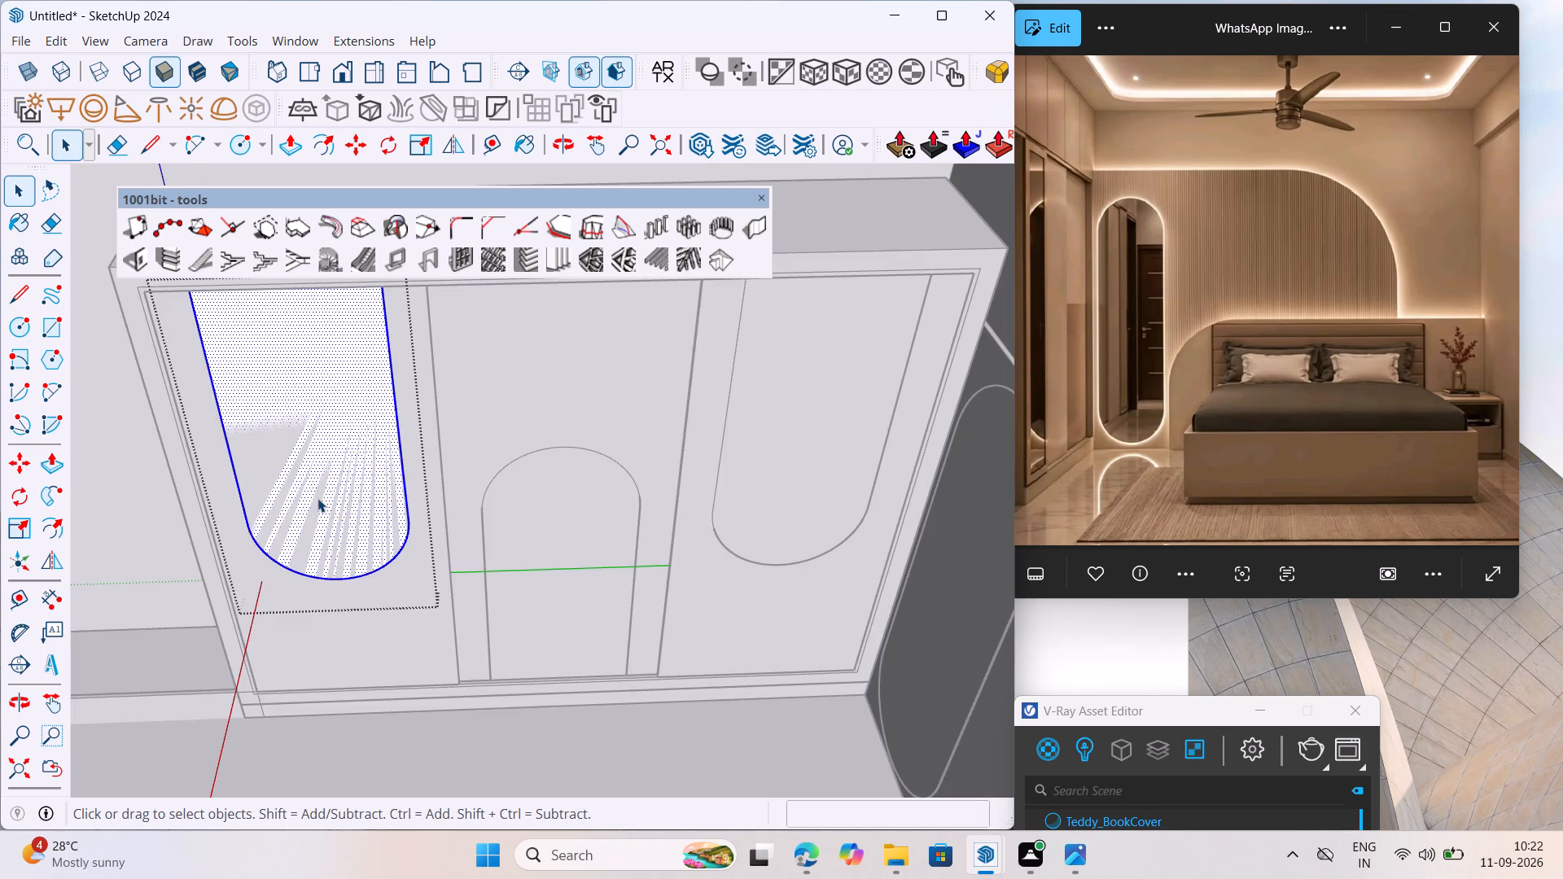
pyautogui.scroll(-7, 304, 483)
pyautogui.click(459, 529)
pyautogui.press('space')
pyautogui.scroll(-7, 422, 511)
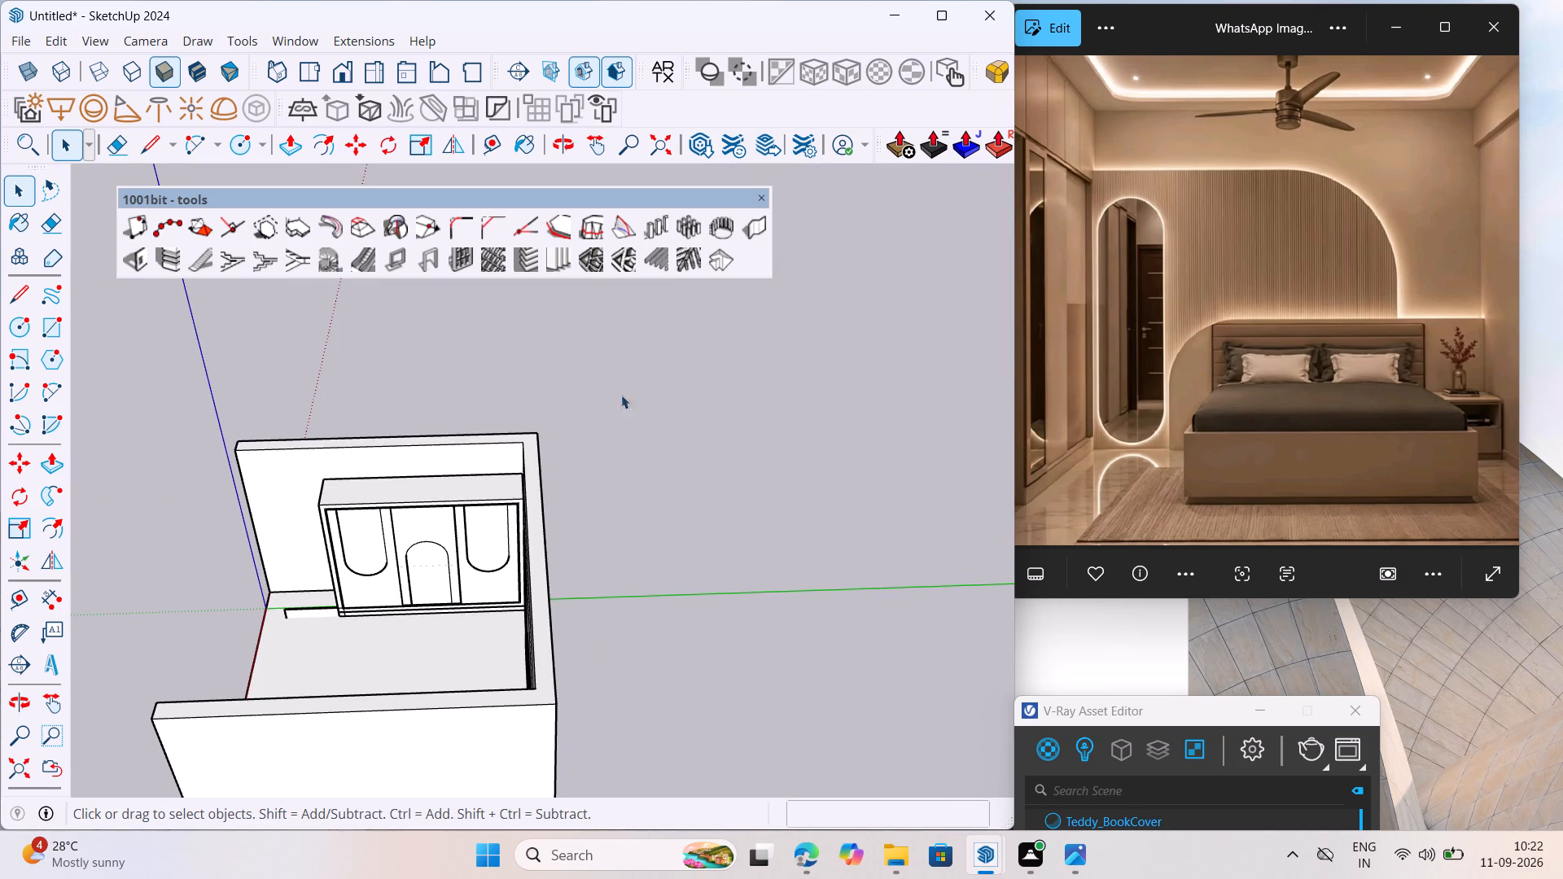
pyautogui.rightClick(621, 395)
pyautogui.click(605, 329)
# Push the exposed end face of the low floor strip beside the wardrobe back about 3' 2" to the wardrobe frame.
pyautogui.scroll(14, 286, 663)
pyautogui.scroll(1, 438, 632)
pyautogui.moveTo(438, 632); pyautogui.dragTo(537, 627, button='middle')
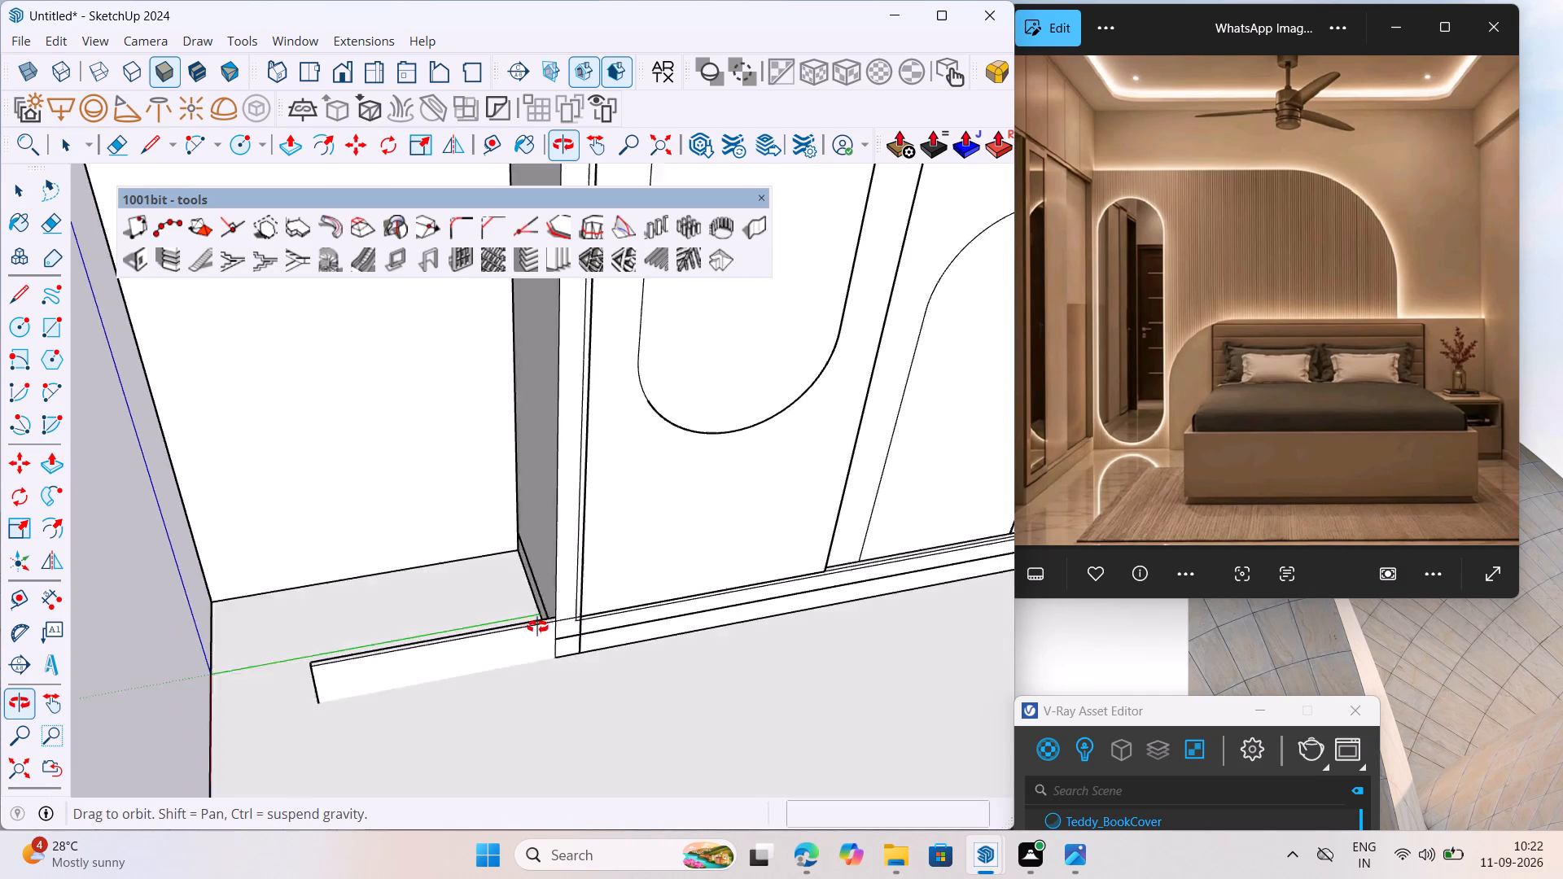
pyautogui.moveTo(537, 627); pyautogui.dragTo(593, 633, button='middle')
pyautogui.scroll(14, 616, 637)
pyautogui.moveTo(620, 663); pyautogui.dragTo(437, 613, button='middle')
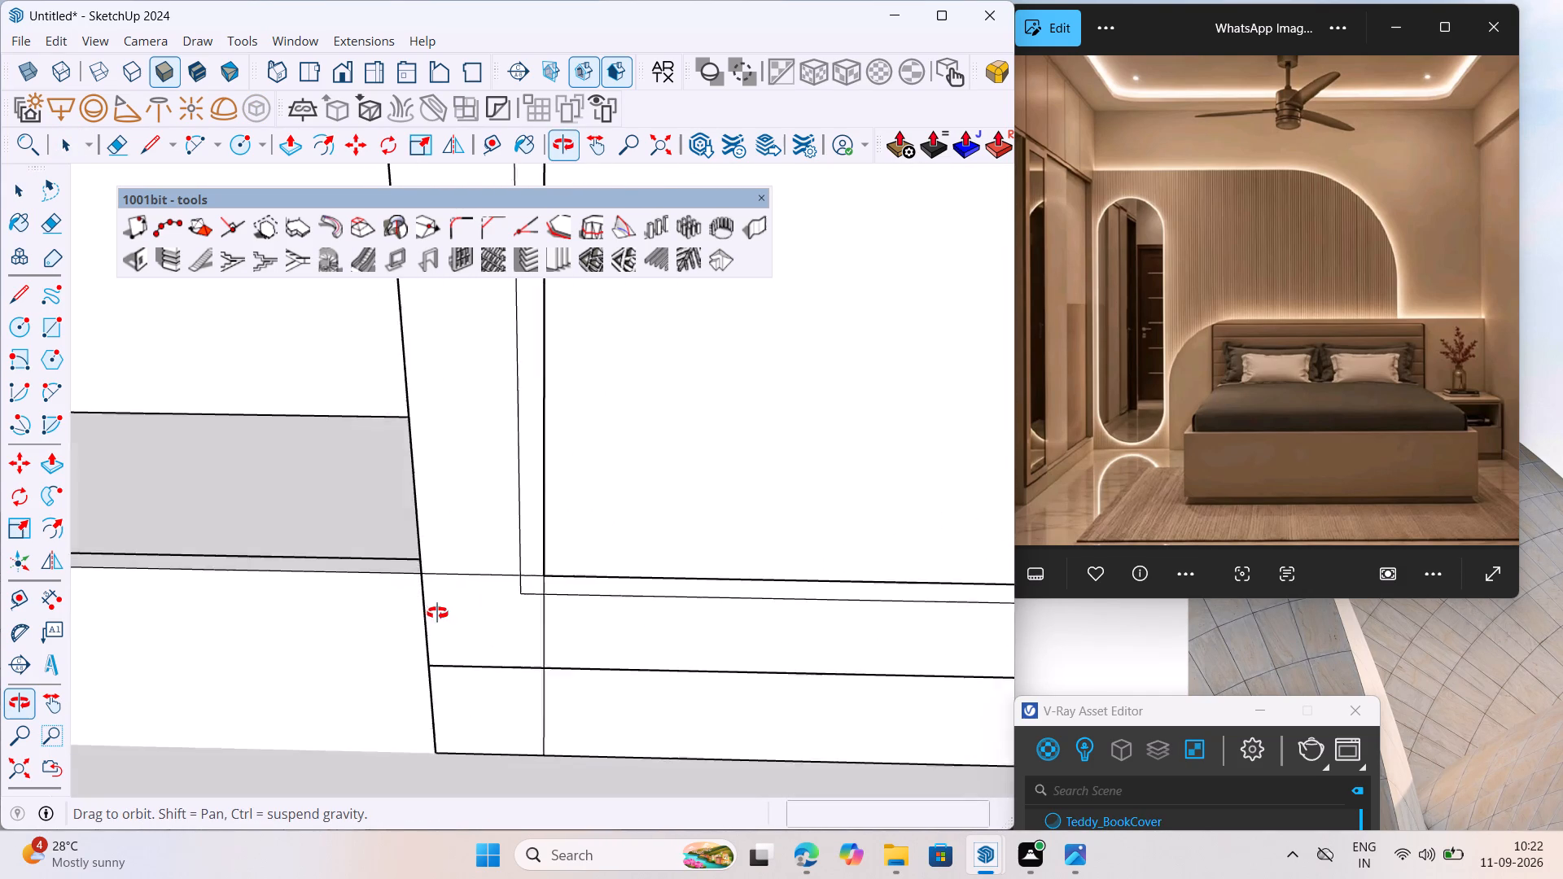
pyautogui.moveTo(437, 613); pyautogui.dragTo(738, 539, button='middle')
pyautogui.scroll(-14, 657, 467)
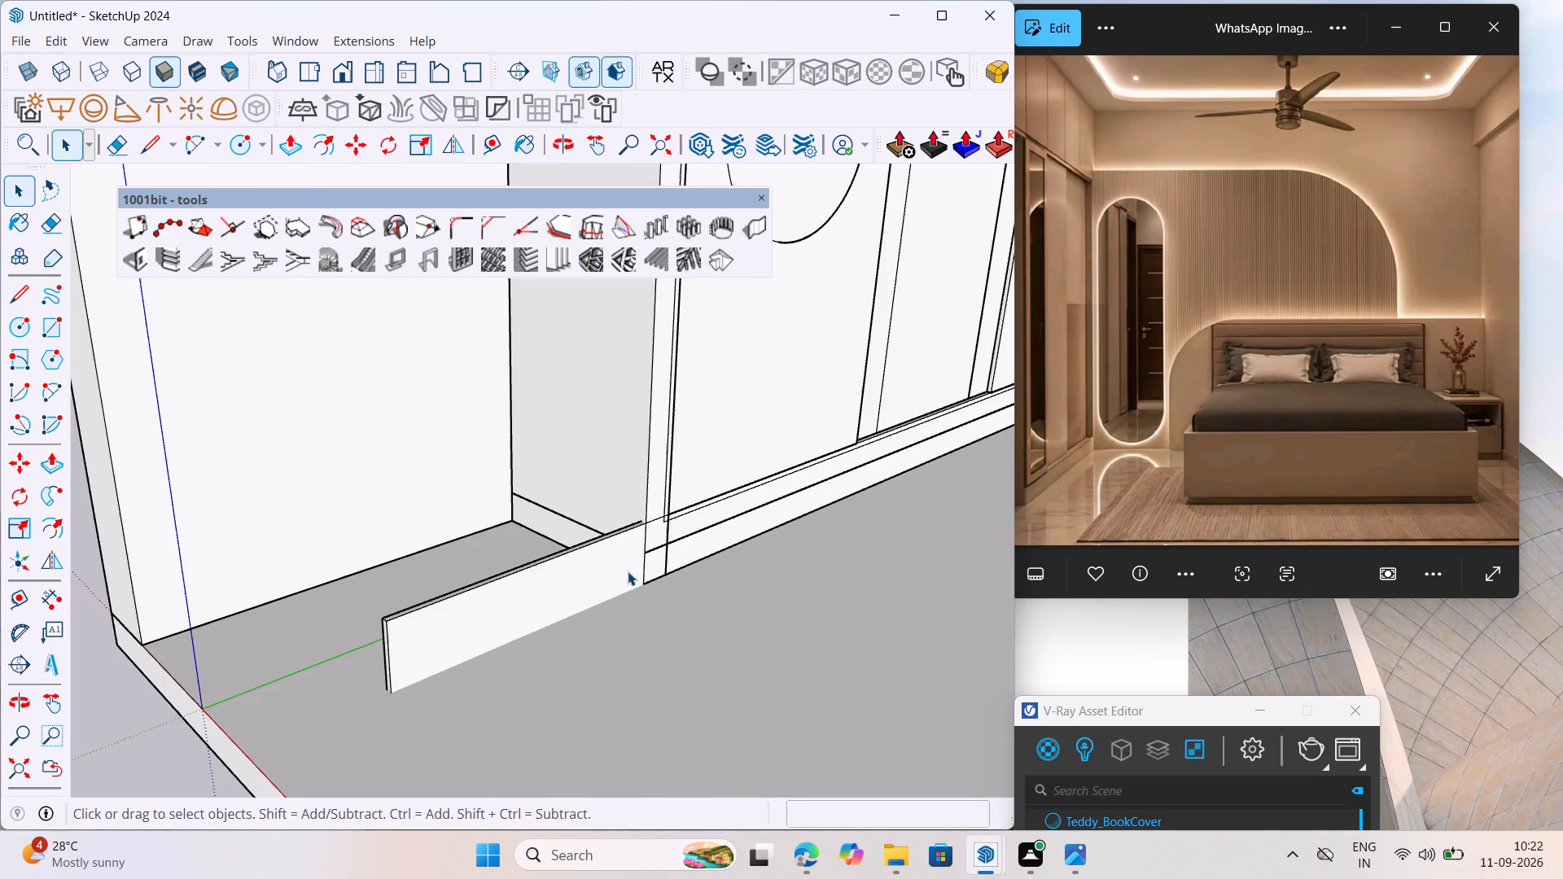
pyautogui.scroll(12, 352, 645)
pyautogui.tripleClick(417, 635)
pyautogui.click(418, 631)
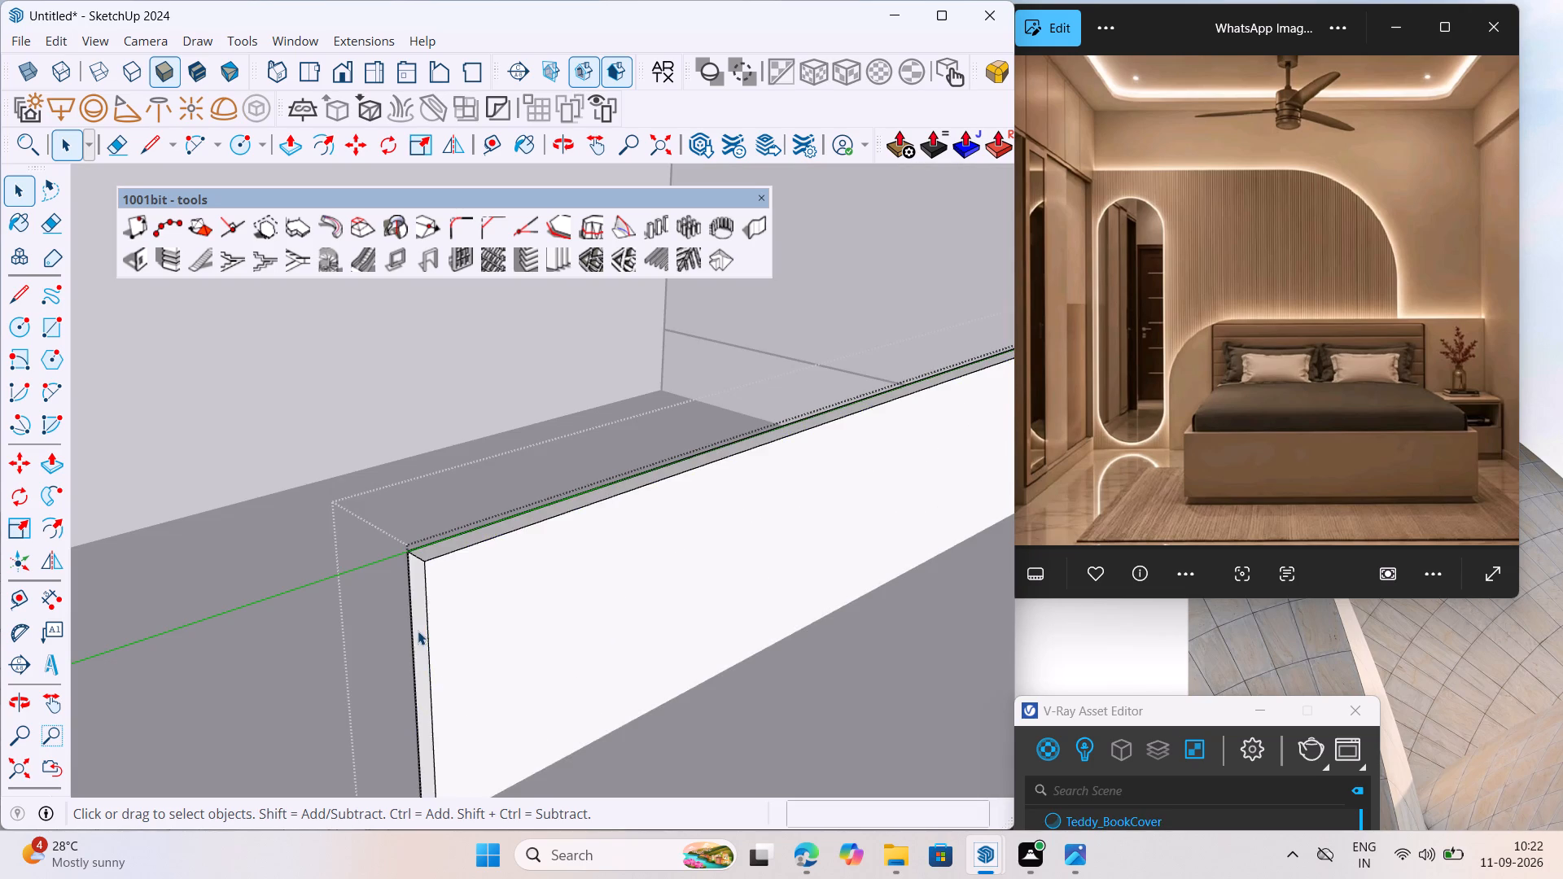
pyautogui.click(414, 615)
pyautogui.click(418, 606)
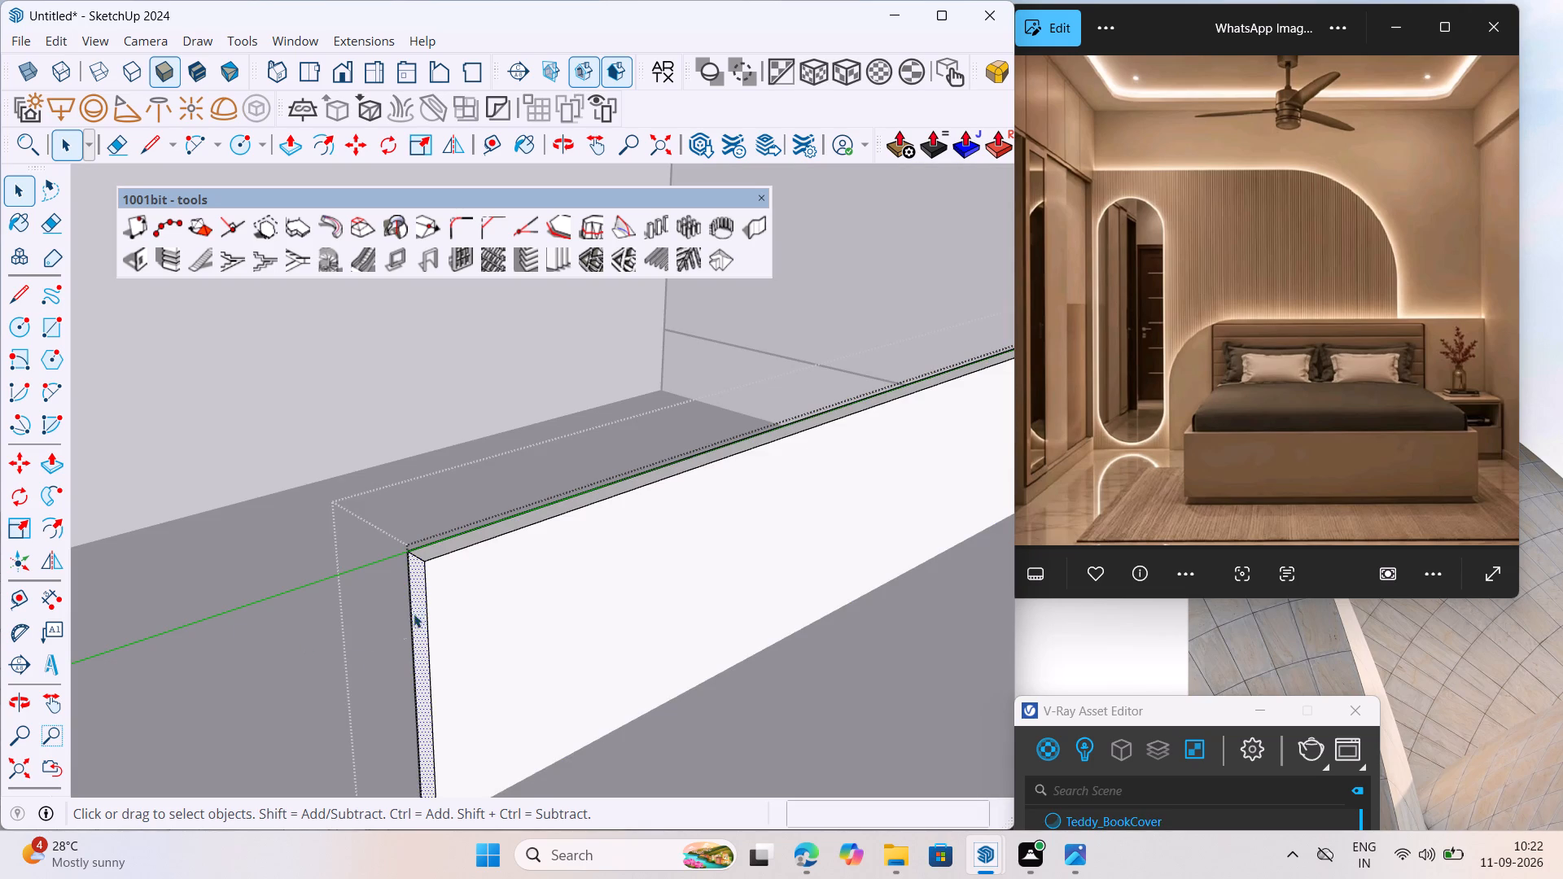
pyautogui.click(45, 465)
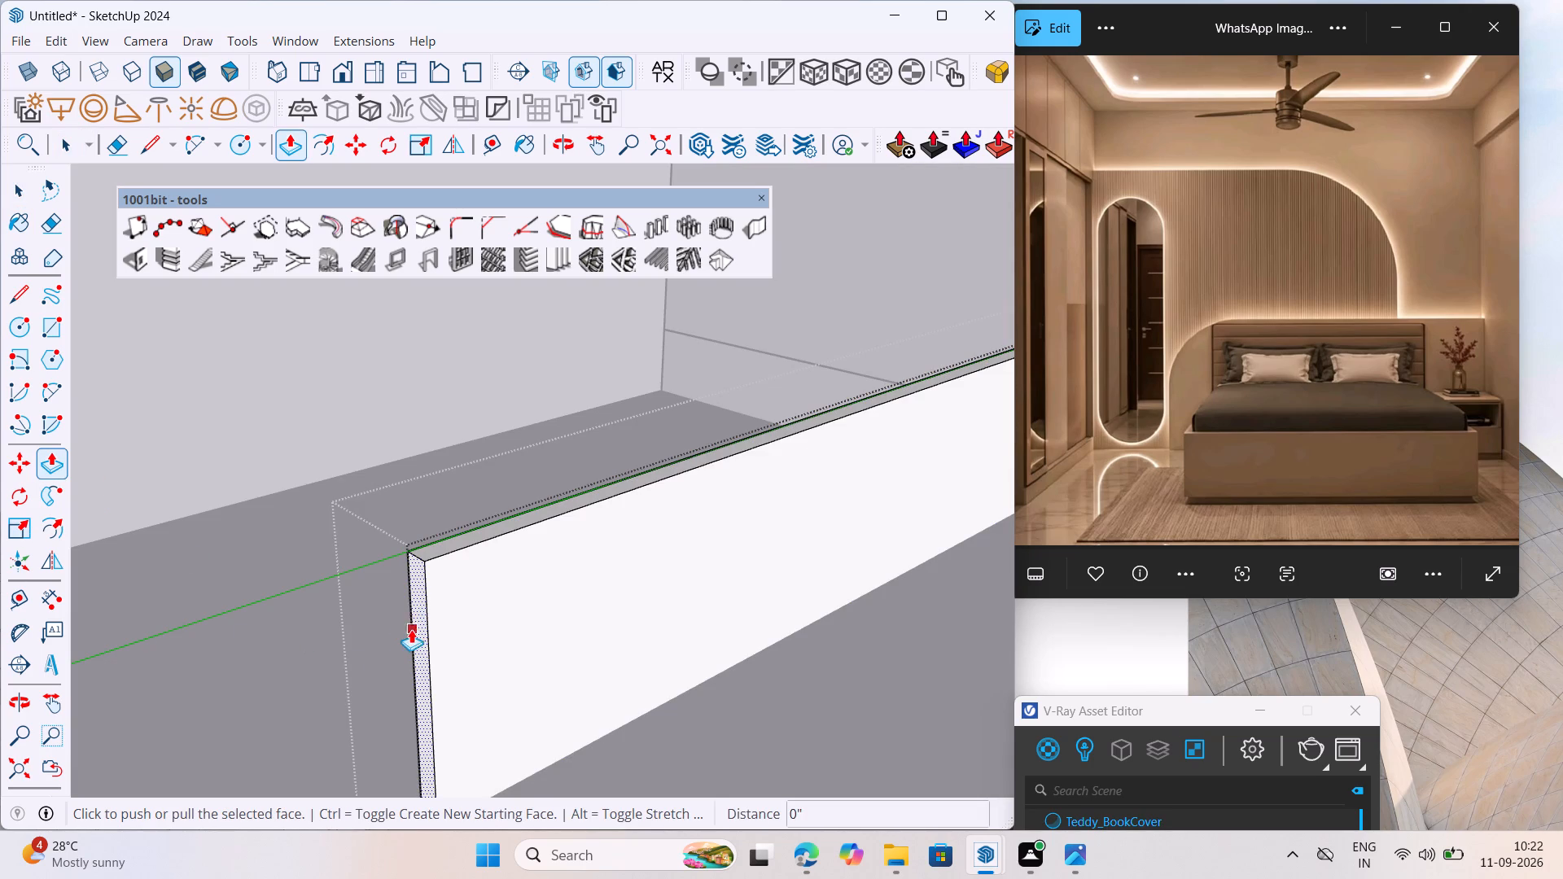
pyautogui.click(419, 632)
pyautogui.scroll(-14, 340, 671)
pyautogui.scroll(6, 611, 584)
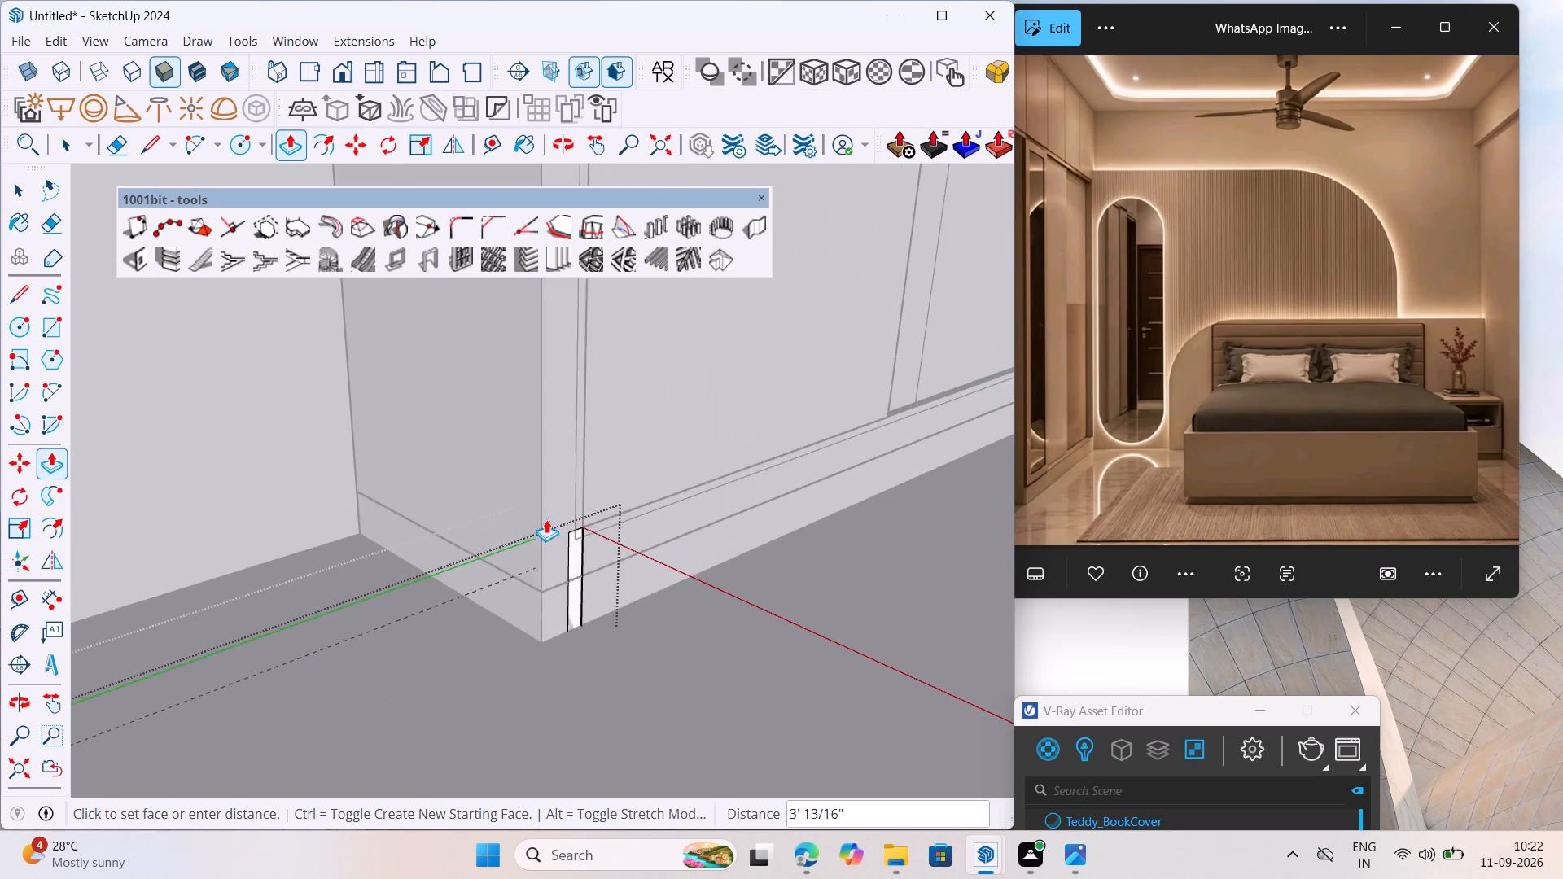
pyautogui.scroll(7, 519, 545)
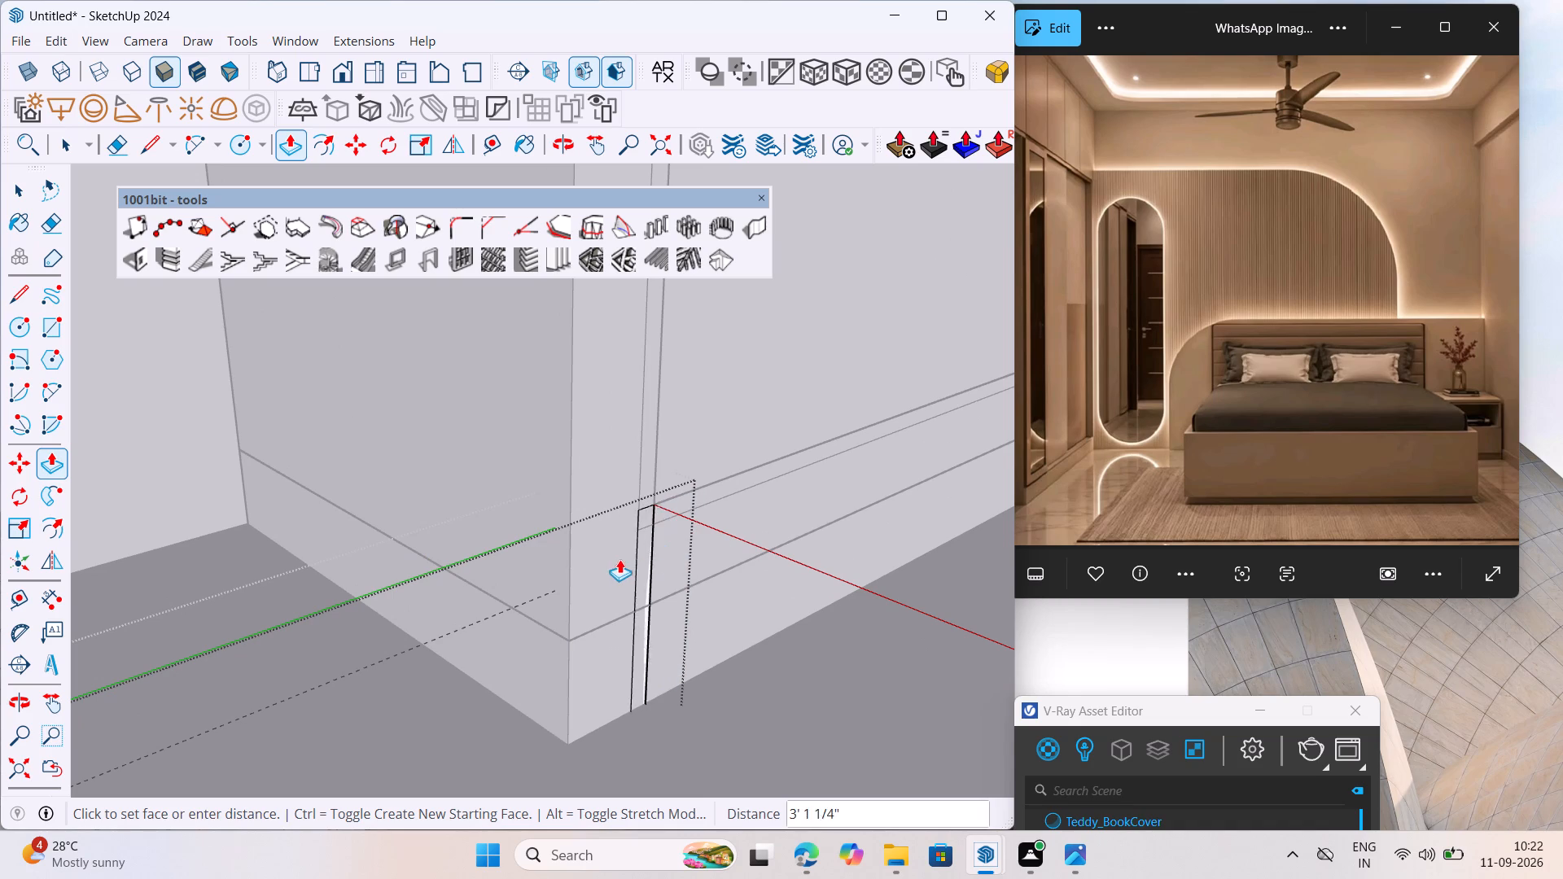
pyautogui.scroll(-7, 561, 580)
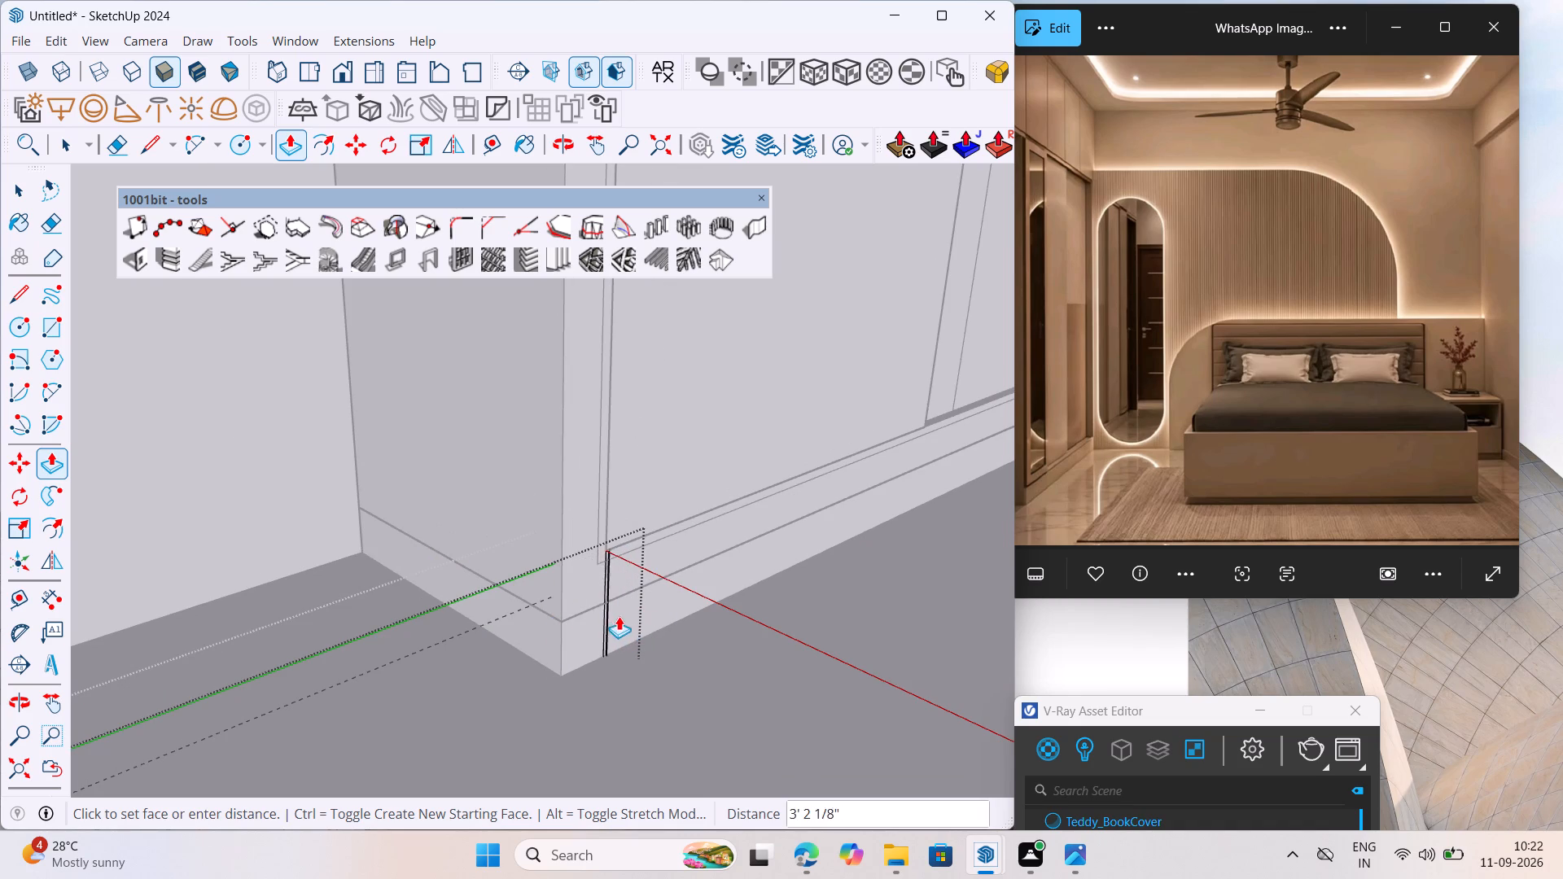
pyautogui.click(603, 611)
pyautogui.scroll(-6, 452, 628)
pyautogui.moveTo(499, 655); pyautogui.dragTo(479, 655, button='middle')
pyautogui.scroll(-4, 427, 619)
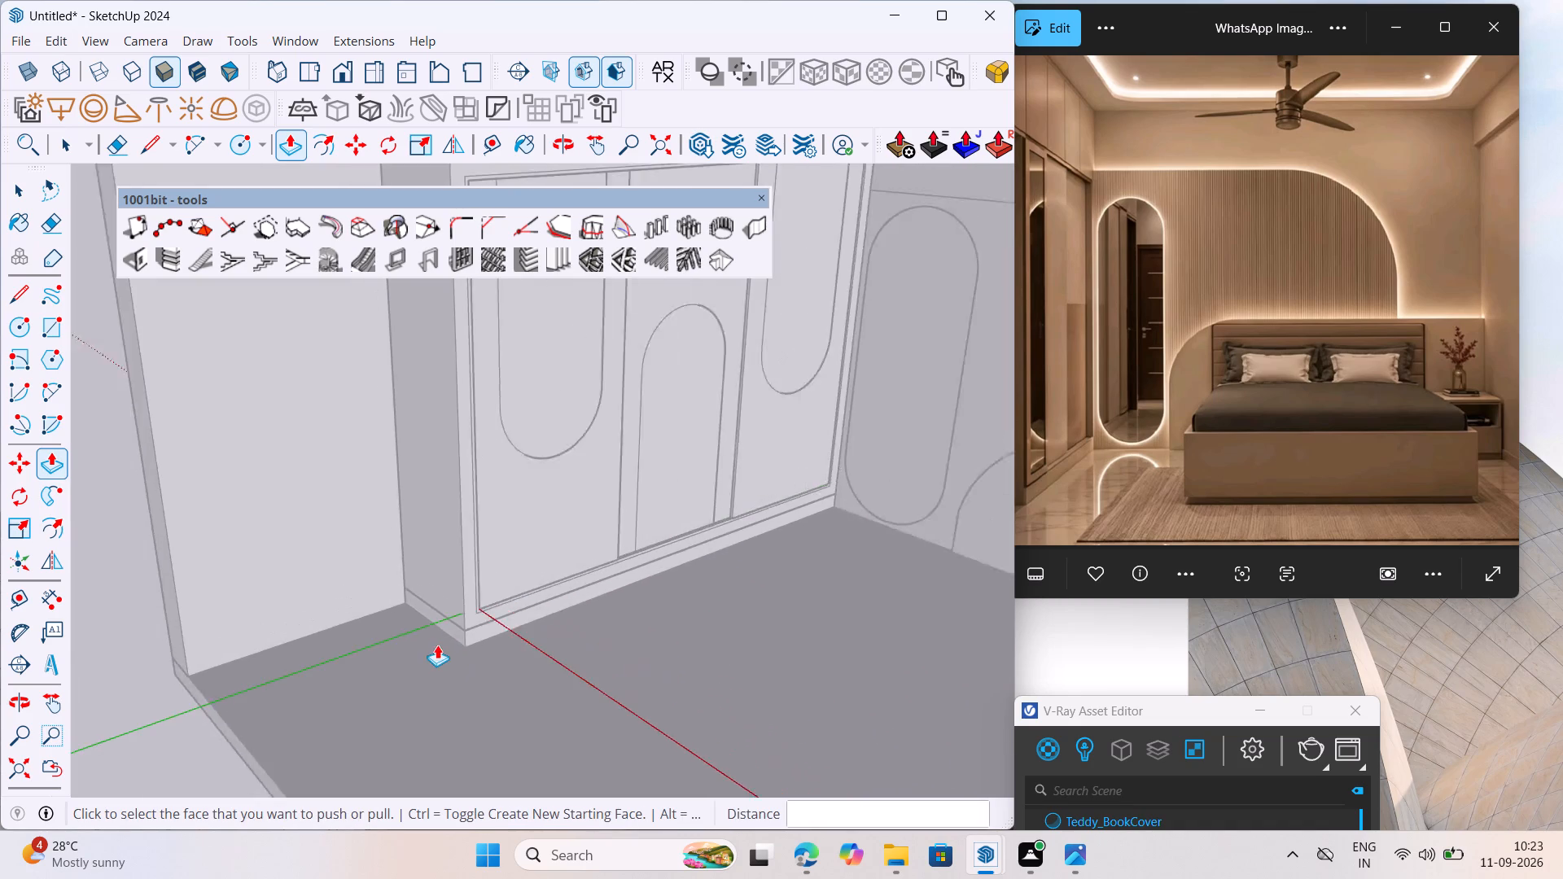
pyautogui.scroll(-19, 437, 645)
pyautogui.rightClick(281, 515)
pyautogui.click(313, 523)
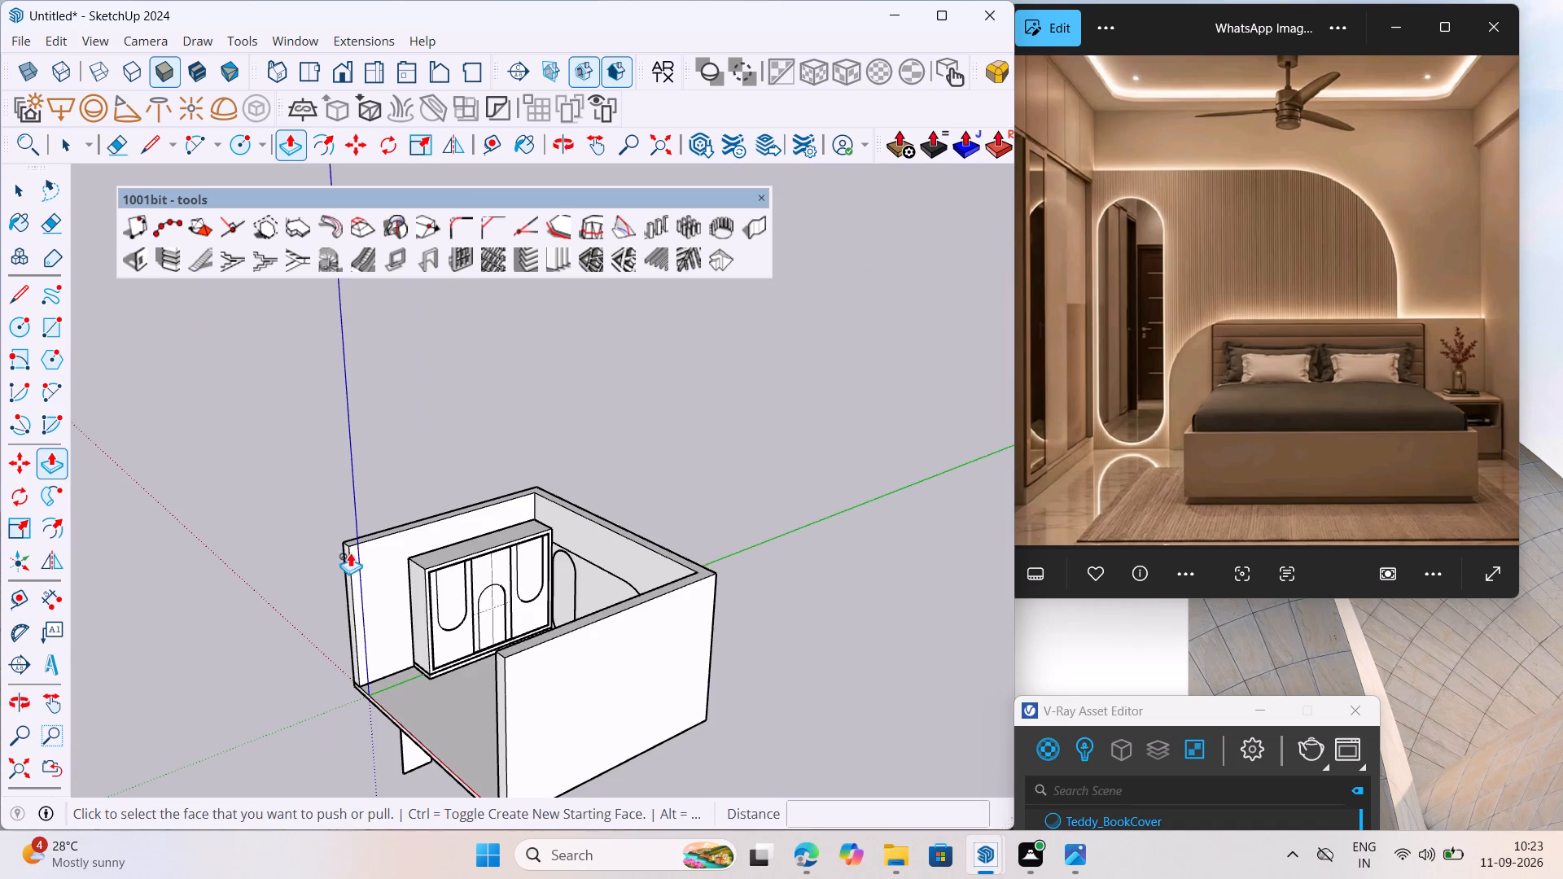
pyautogui.press('space')
pyautogui.rightClick(284, 440)
pyautogui.click(278, 426)
# Delete the stray arched inset panel standing below the room's open floor edge.
pyautogui.scroll(-1, 350, 741)
pyautogui.moveTo(394, 684); pyautogui.dragTo(458, 597, button='middle')
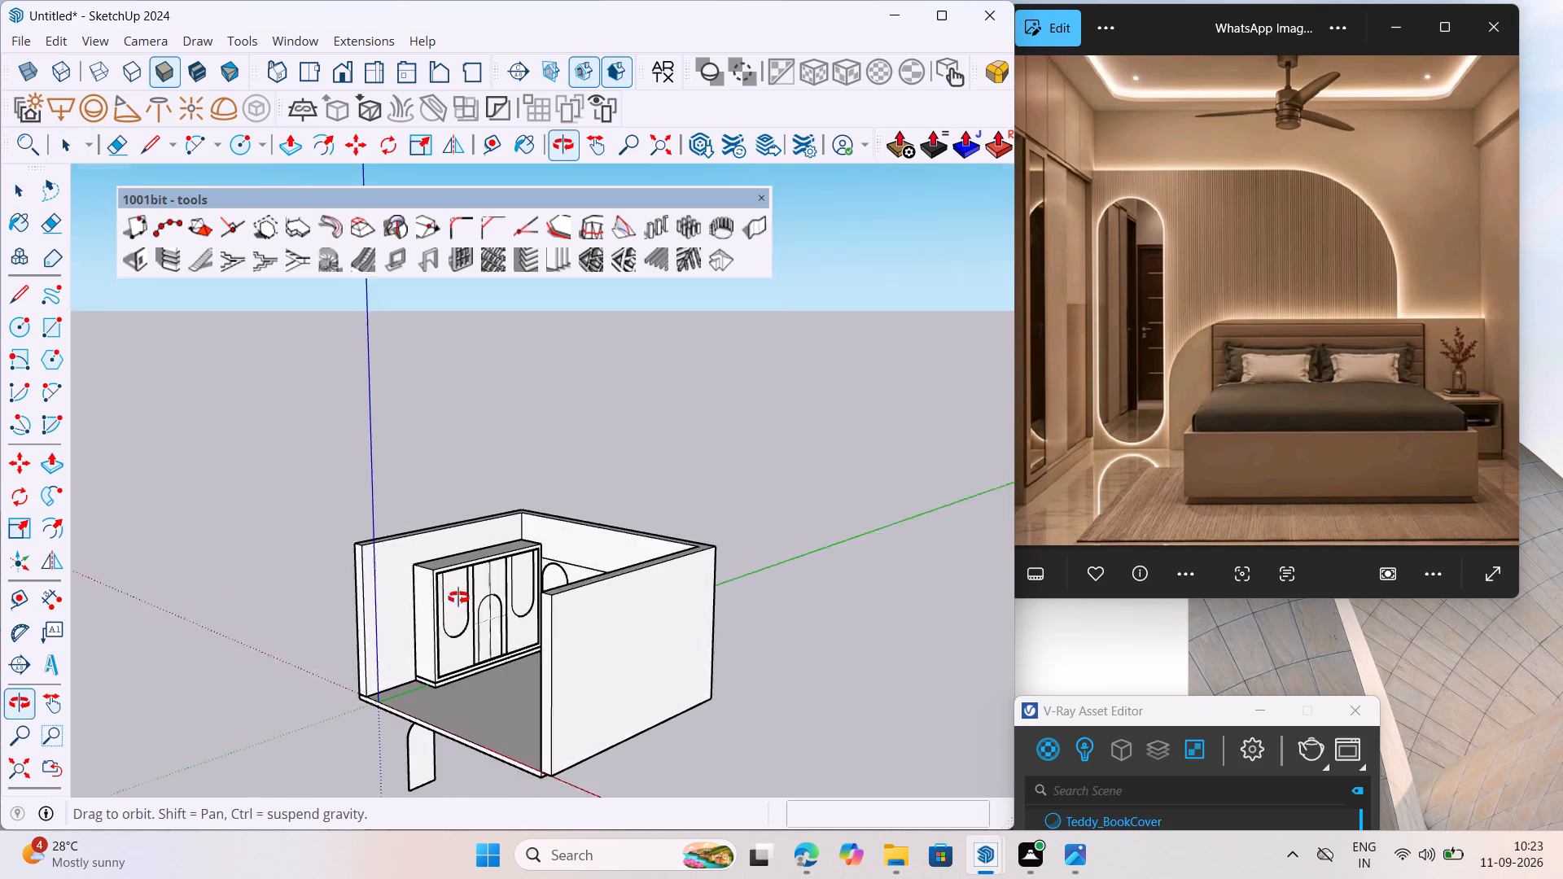
pyautogui.moveTo(458, 597); pyautogui.dragTo(486, 571, button='middle')
pyautogui.scroll(6, 374, 866)
pyautogui.press('space')
pyautogui.click(434, 767)
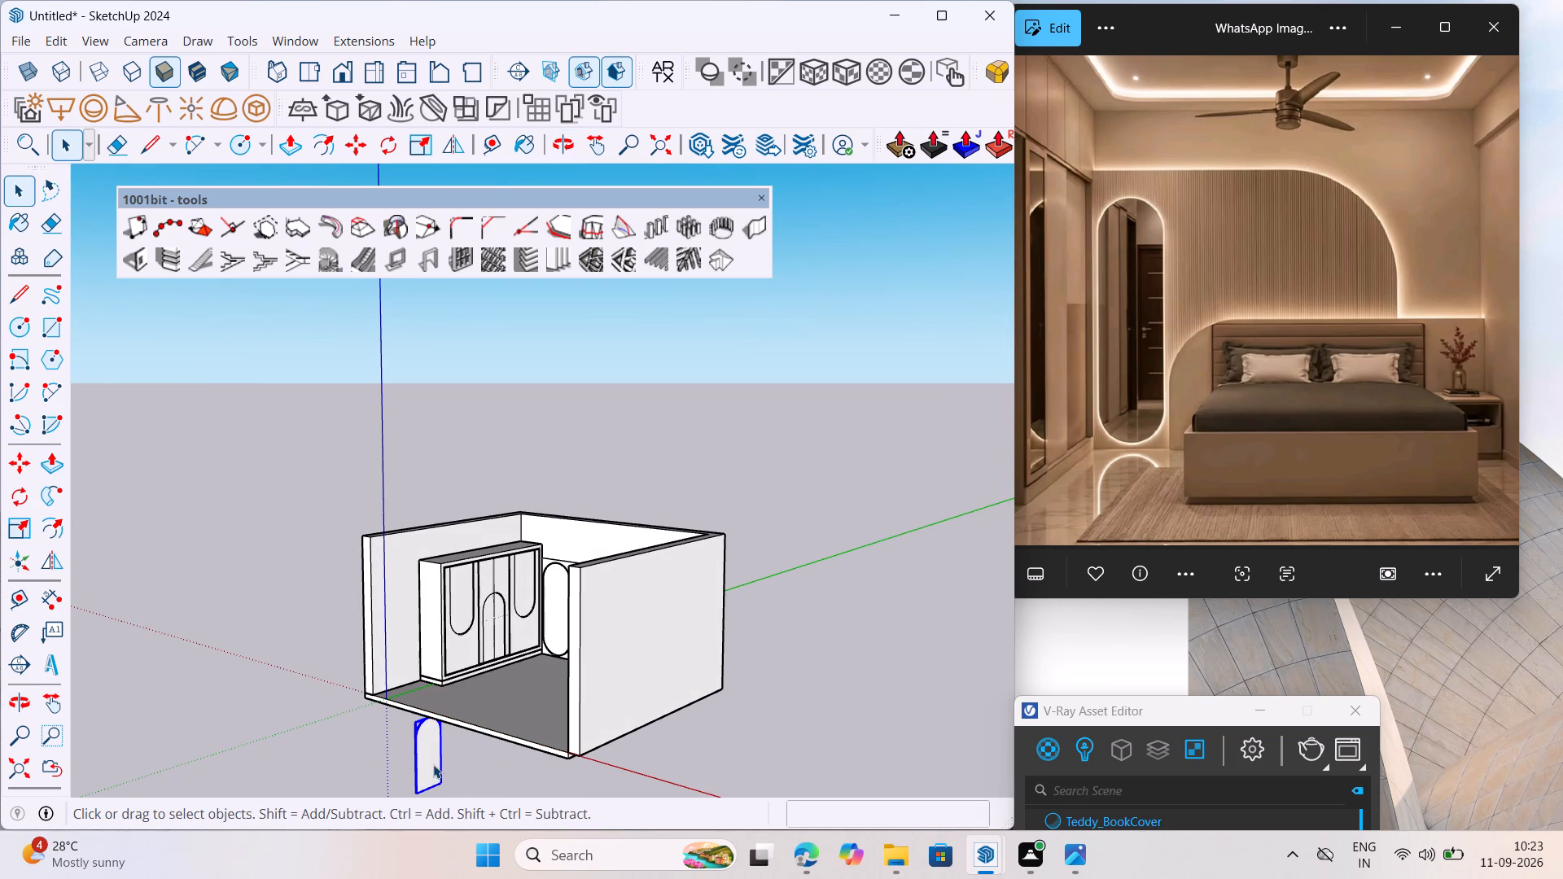
pyautogui.press('Delete')
# Examine the wardrobe doors and the frame's lower front corner, comparing them with the reference image.
pyautogui.scroll(14, 444, 577)
pyautogui.scroll(-5, 551, 511)
pyautogui.middleClick(525, 740)
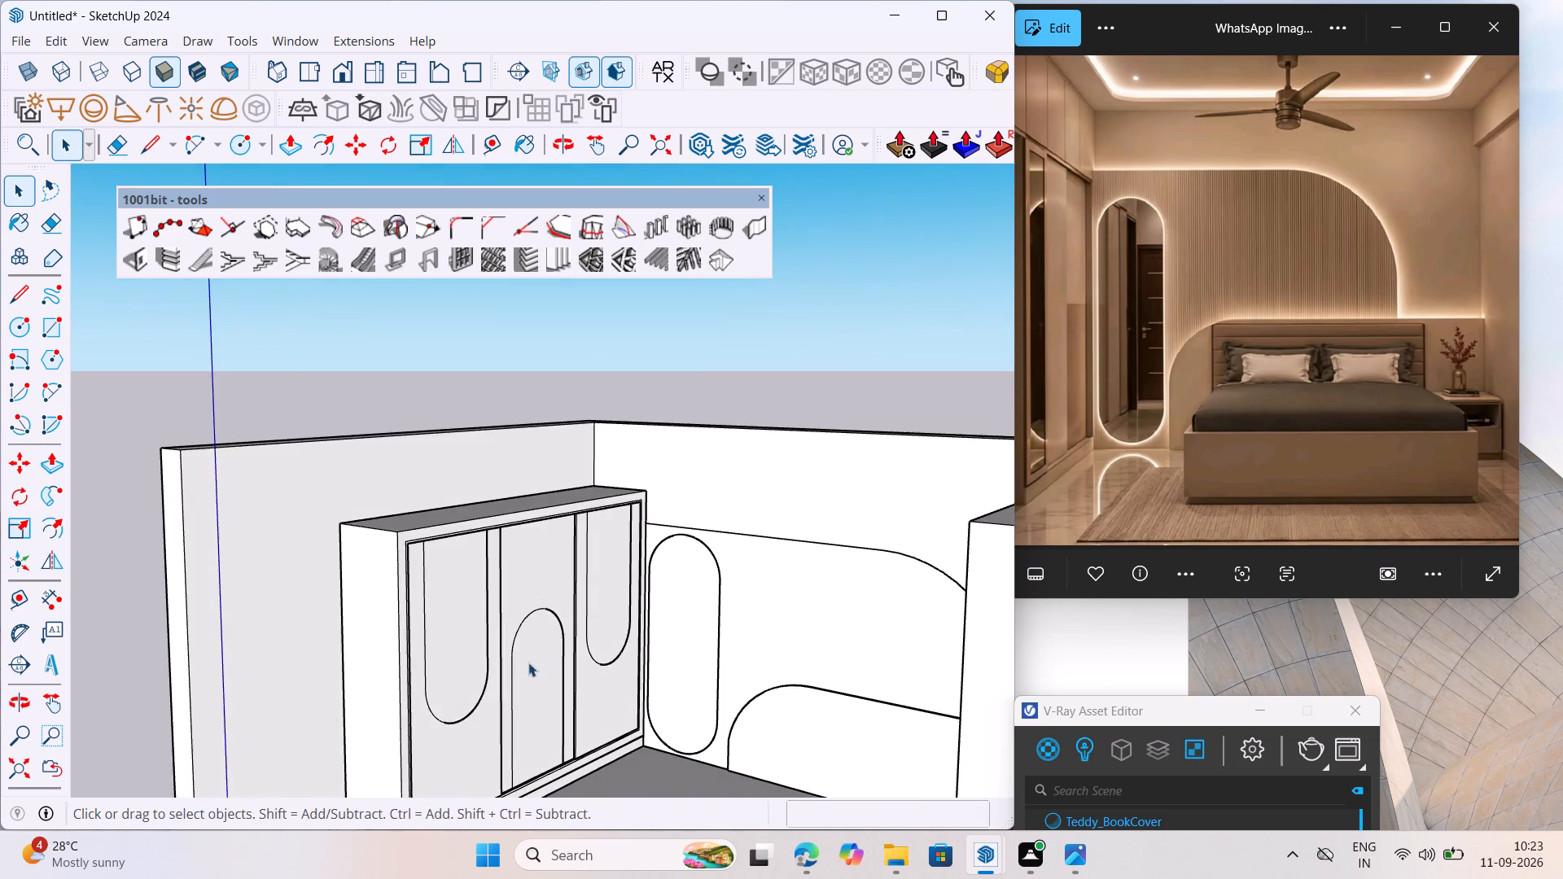
pyautogui.scroll(-7, 540, 601)
pyautogui.scroll(19, 484, 754)
pyautogui.scroll(-5, 413, 526)
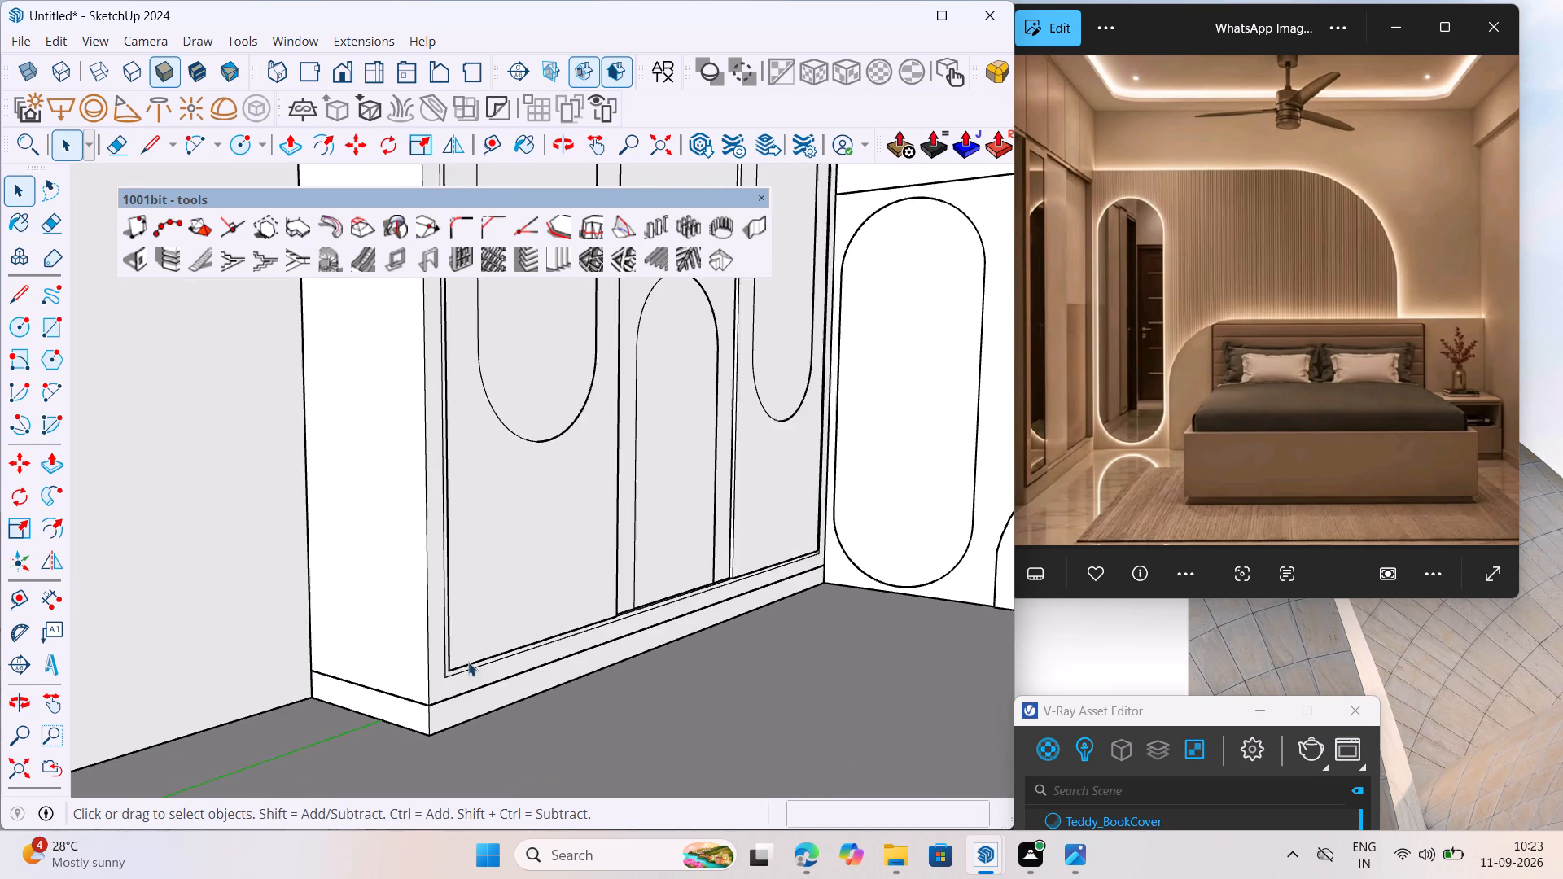
pyautogui.moveTo(472, 668); pyautogui.dragTo(439, 690, button='middle')
pyautogui.scroll(12, 395, 719)
pyautogui.moveTo(454, 663); pyautogui.dragTo(223, 692, button='middle')
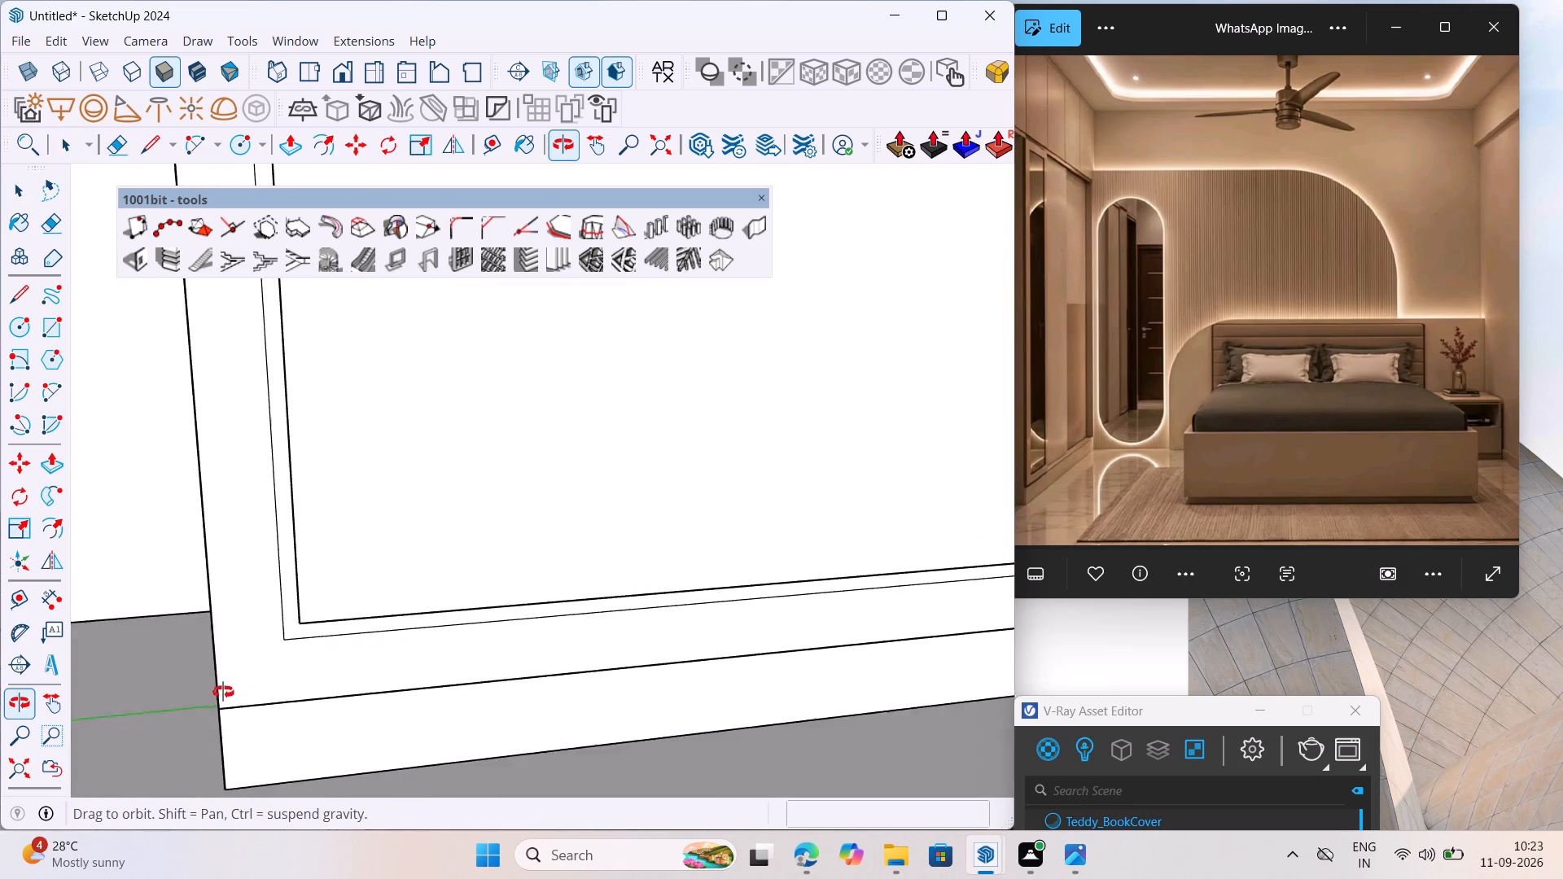
pyautogui.moveTo(223, 692); pyautogui.dragTo(152, 743, button='middle')
pyautogui.scroll(-7, 1221, 391)
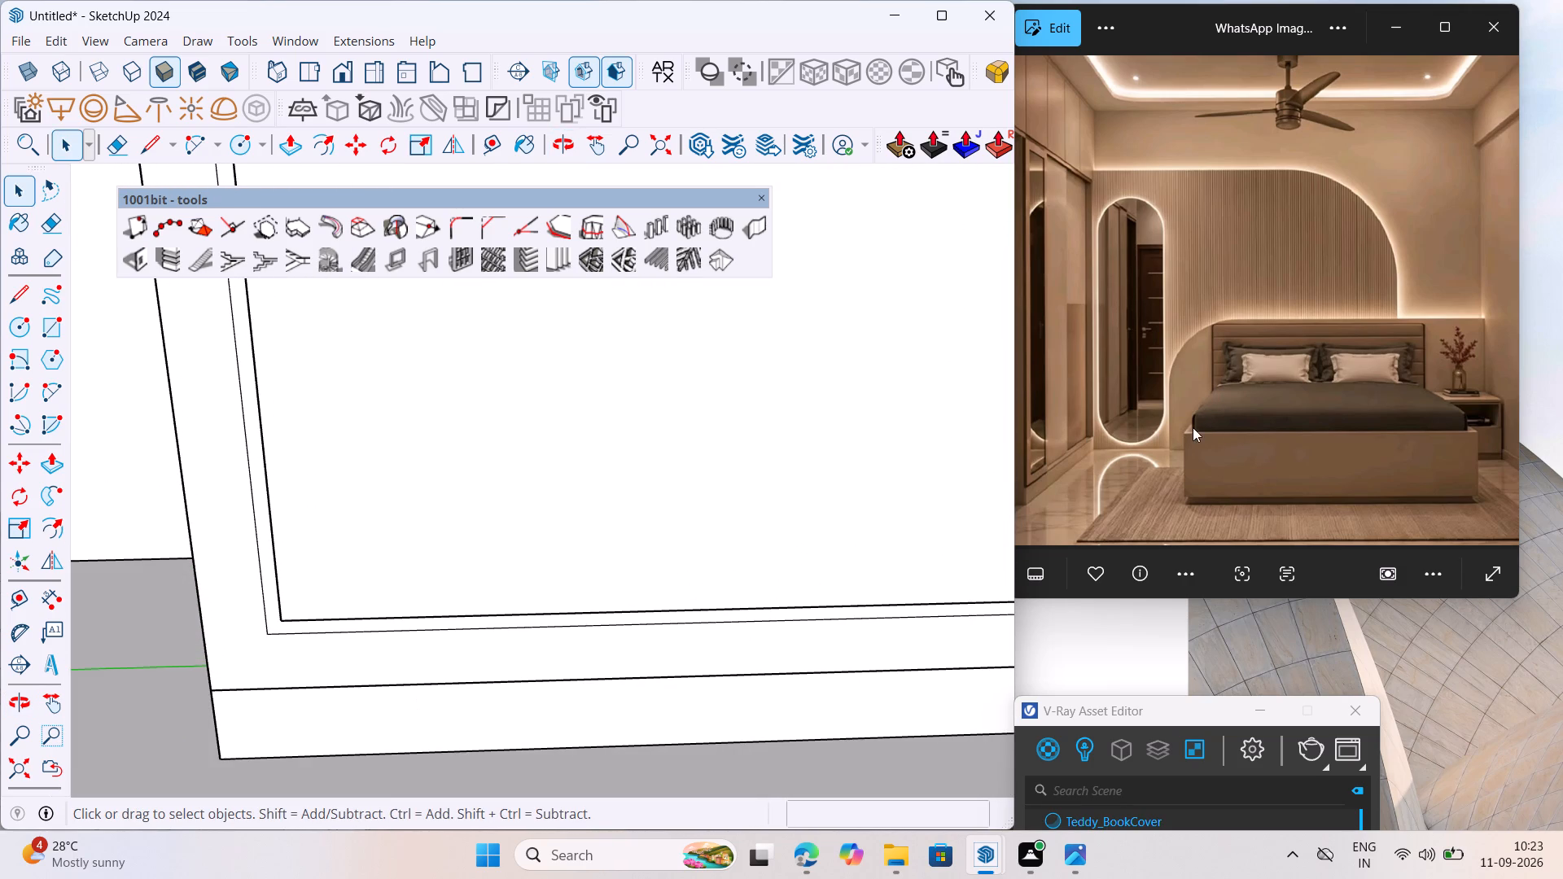
pyautogui.scroll(-6, 1157, 418)
pyautogui.scroll(-19, 402, 593)
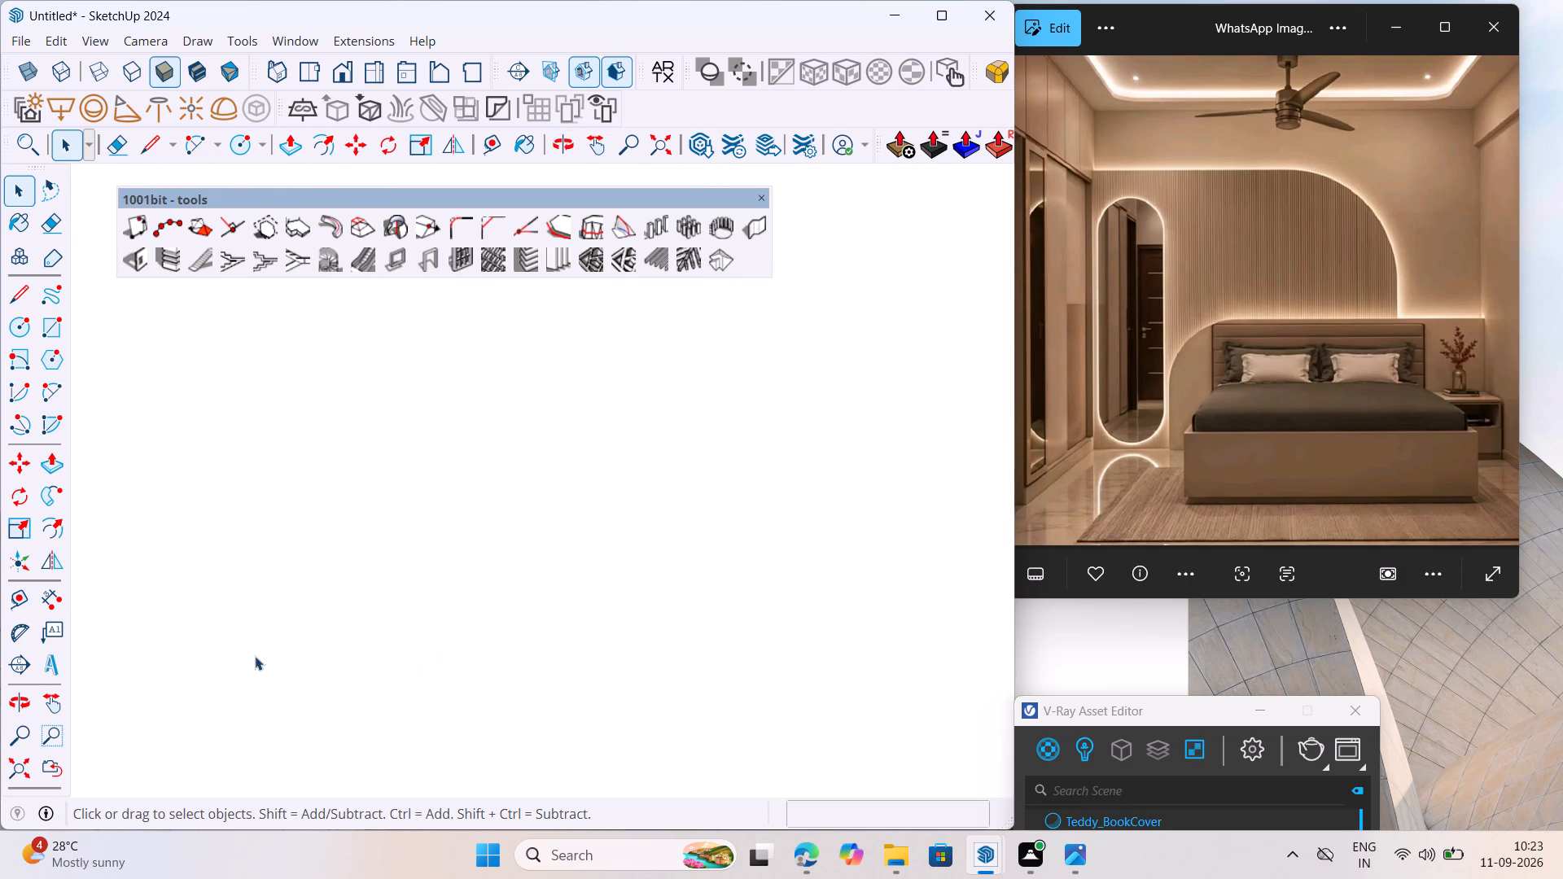
# Open the middle wardrobe door's arched inset and examine its face separately from the door panel.
pyautogui.click(15, 770)
pyautogui.moveTo(331, 606); pyautogui.dragTo(581, 566, button='middle')
pyautogui.scroll(-7, 479, 770)
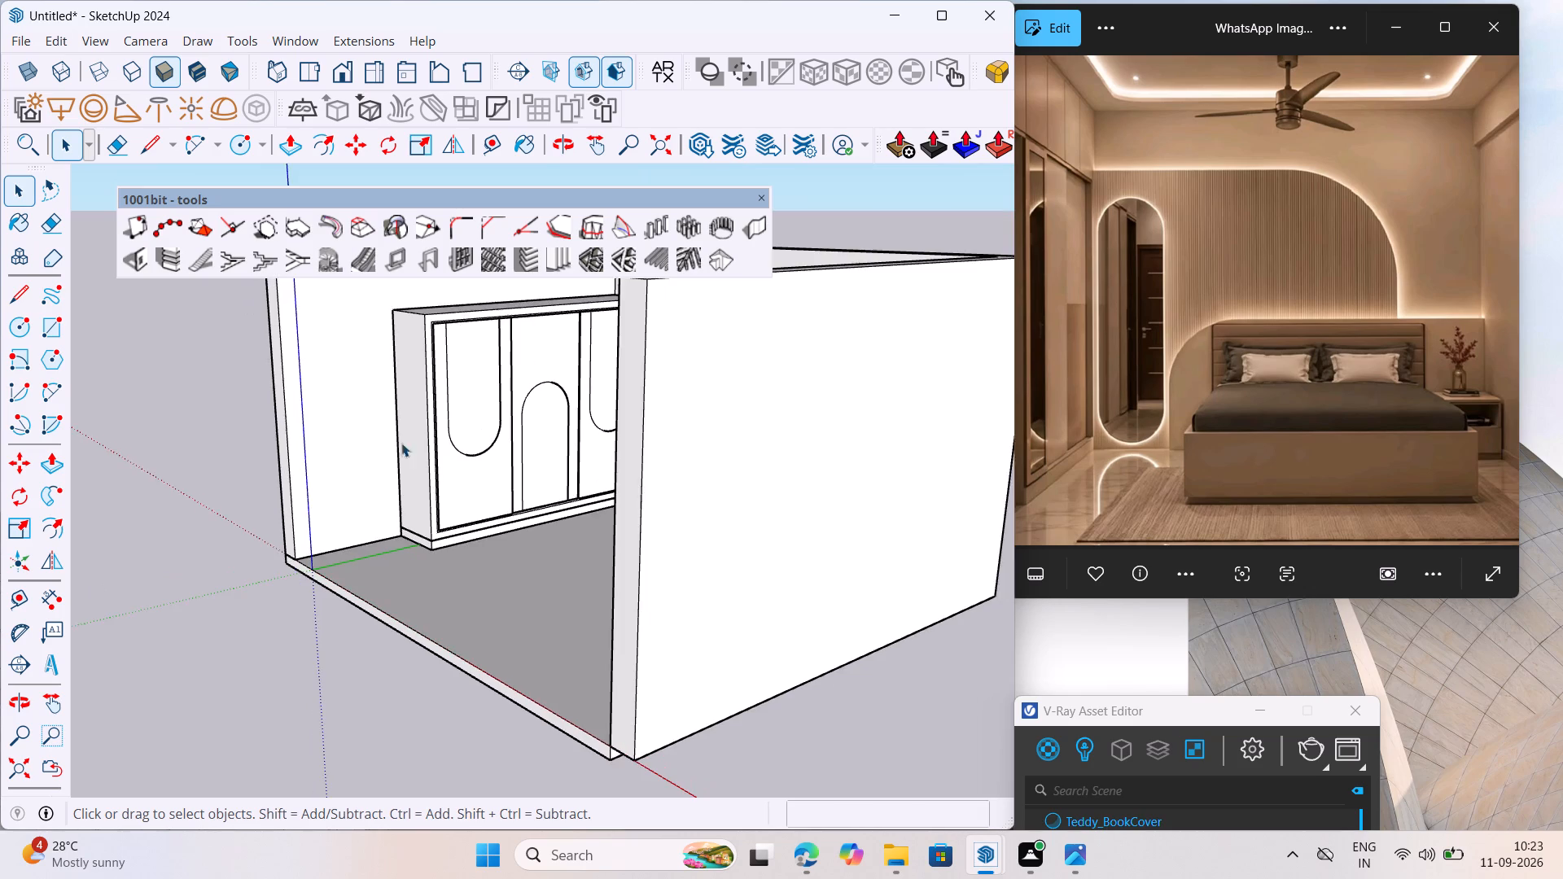
pyautogui.scroll(13, 415, 342)
pyautogui.moveTo(720, 400); pyautogui.dragTo(602, 464, button='middle')
pyautogui.scroll(11, 666, 483)
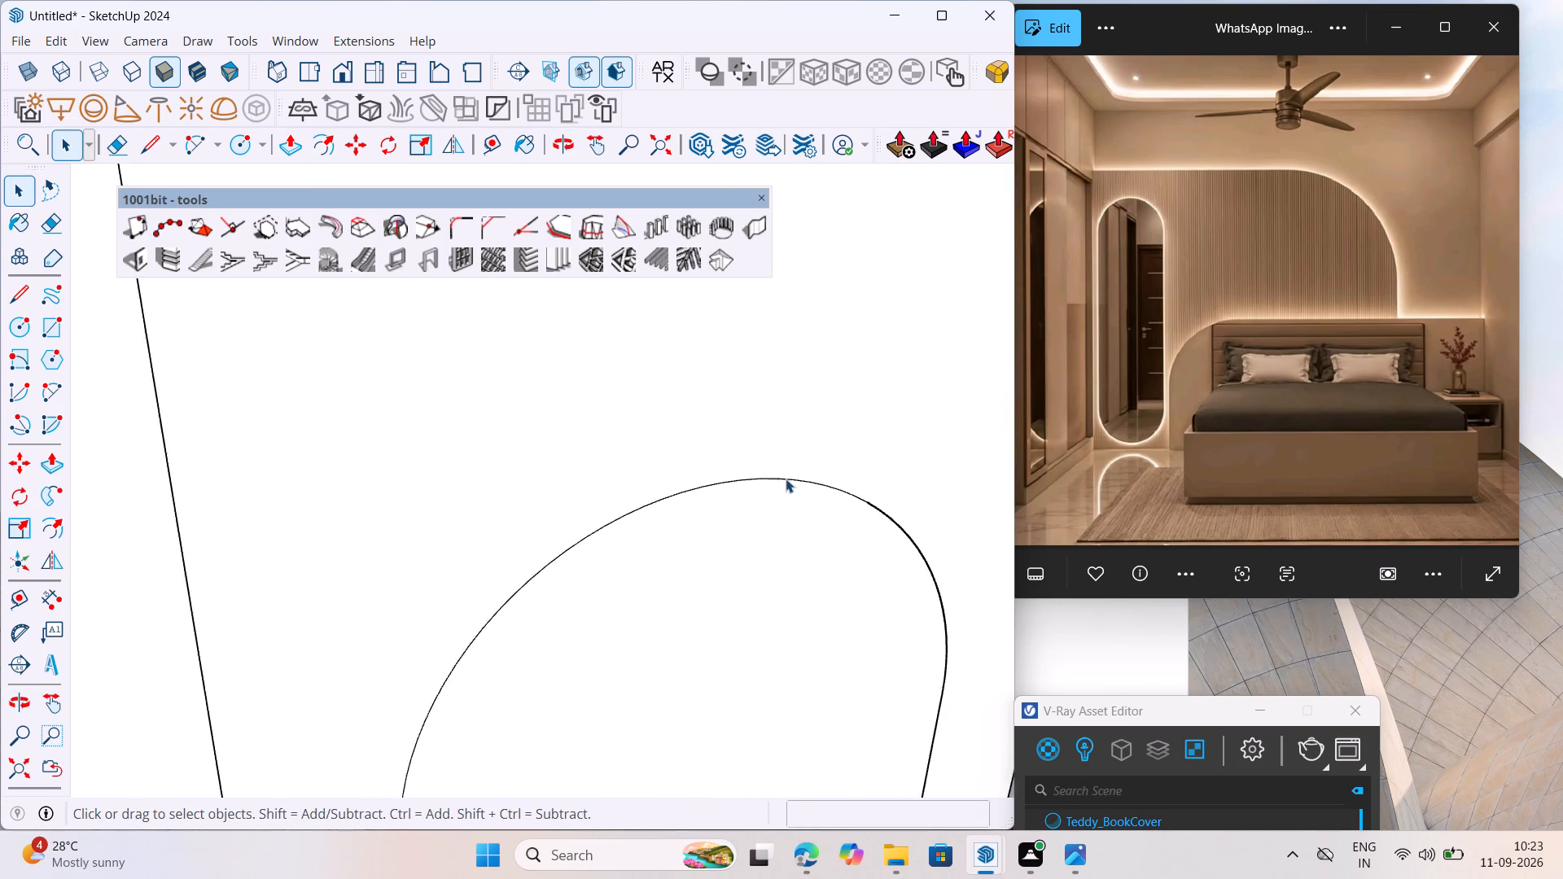
pyautogui.scroll(3, 786, 479)
pyautogui.click(911, 526)
pyautogui.tripleClick(911, 526)
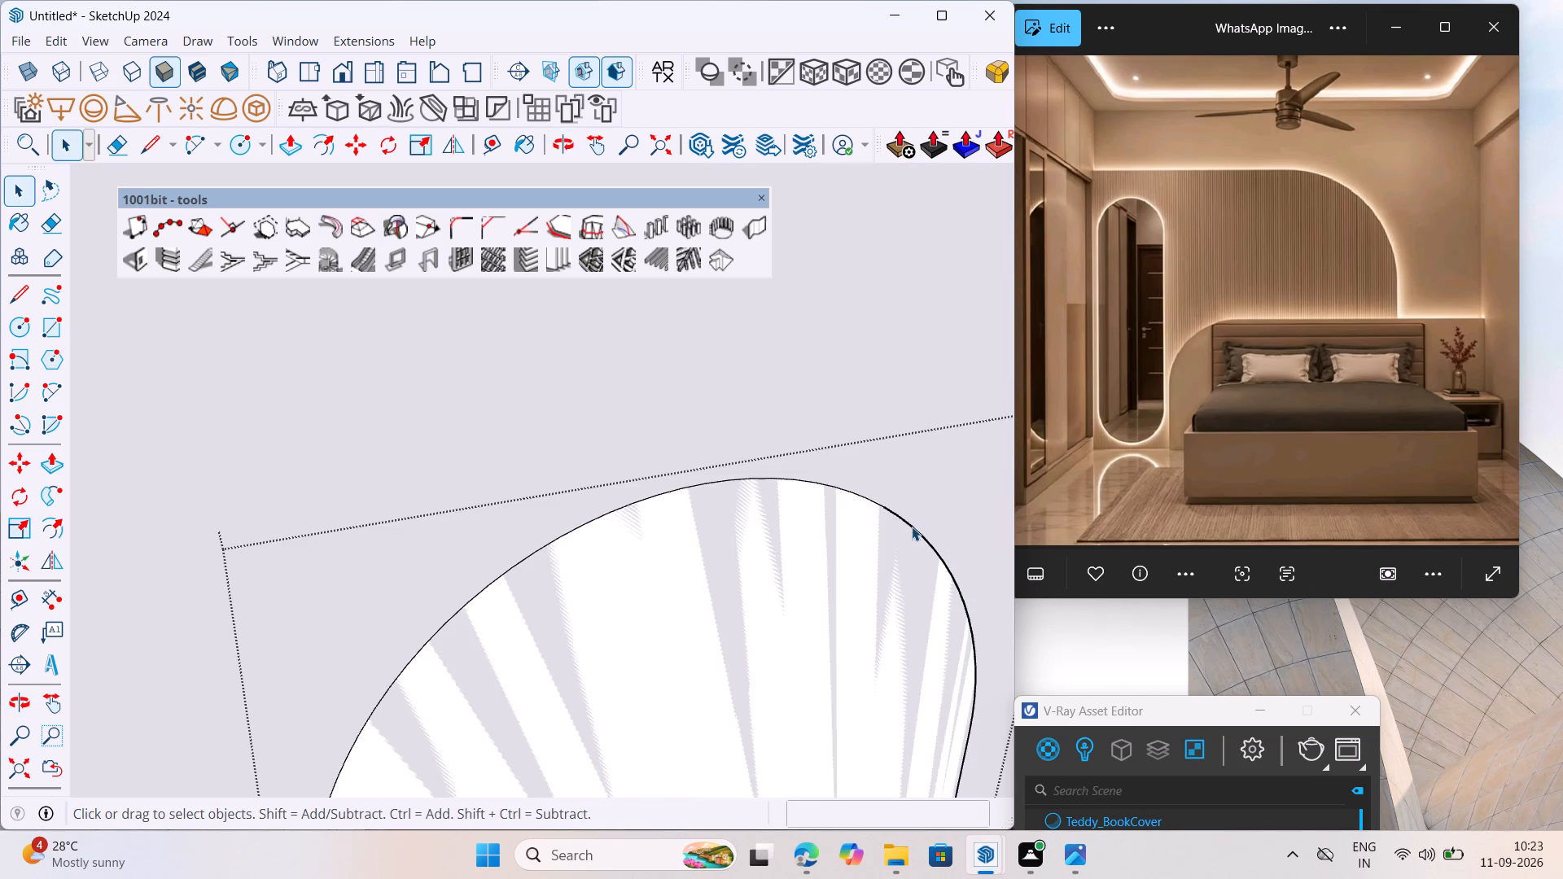
pyautogui.click(913, 527)
pyautogui.scroll(-20, 576, 424)
pyautogui.scroll(-5, 576, 424)
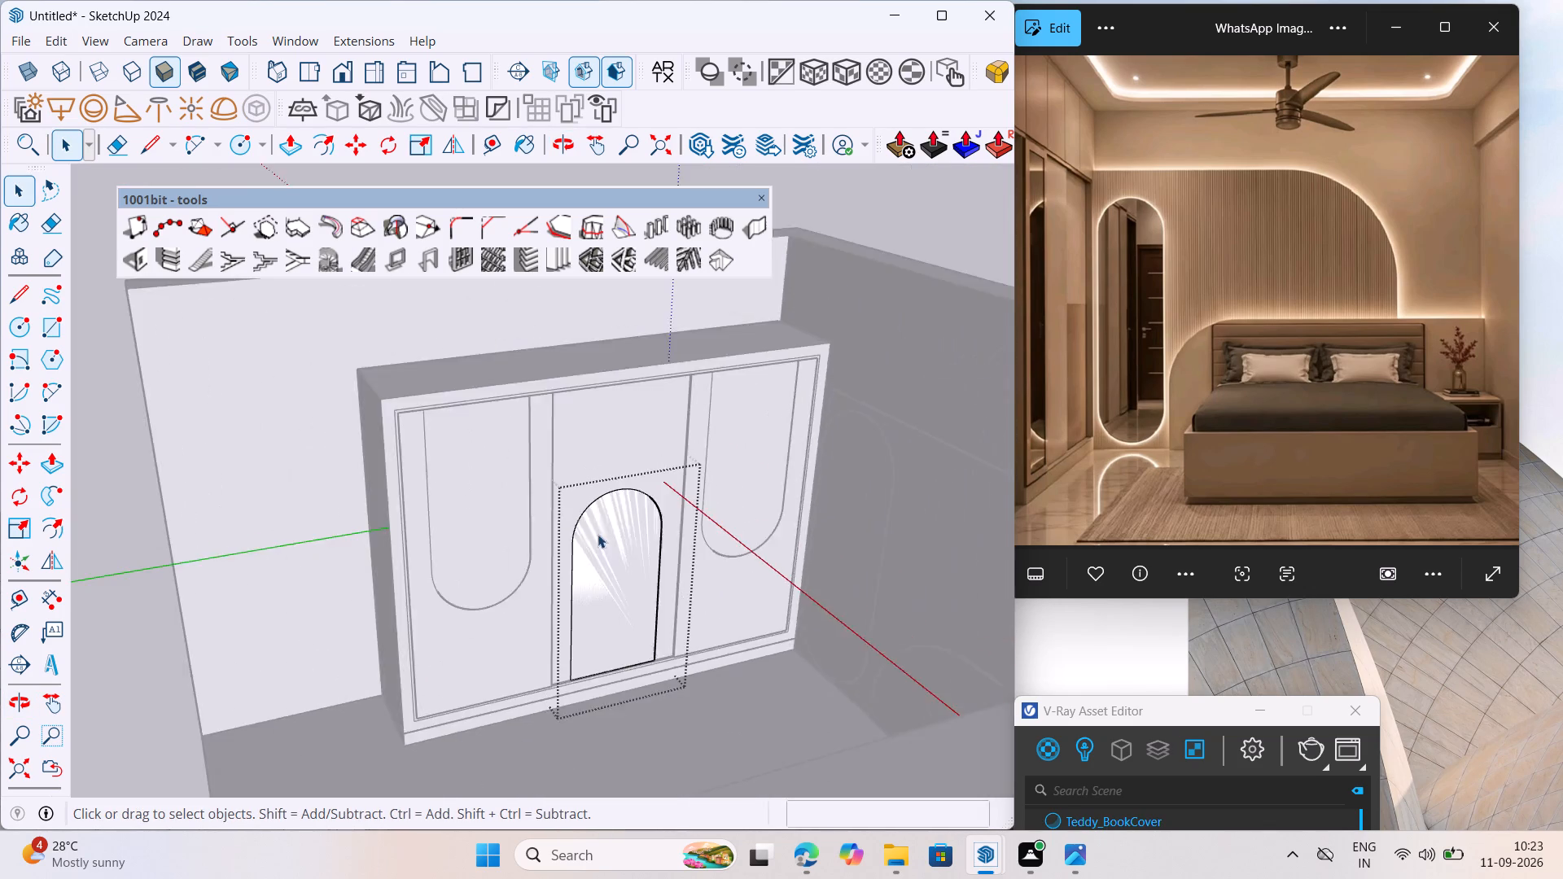
pyautogui.scroll(-13, 598, 534)
pyautogui.rightClick(720, 271)
pyautogui.click(626, 407)
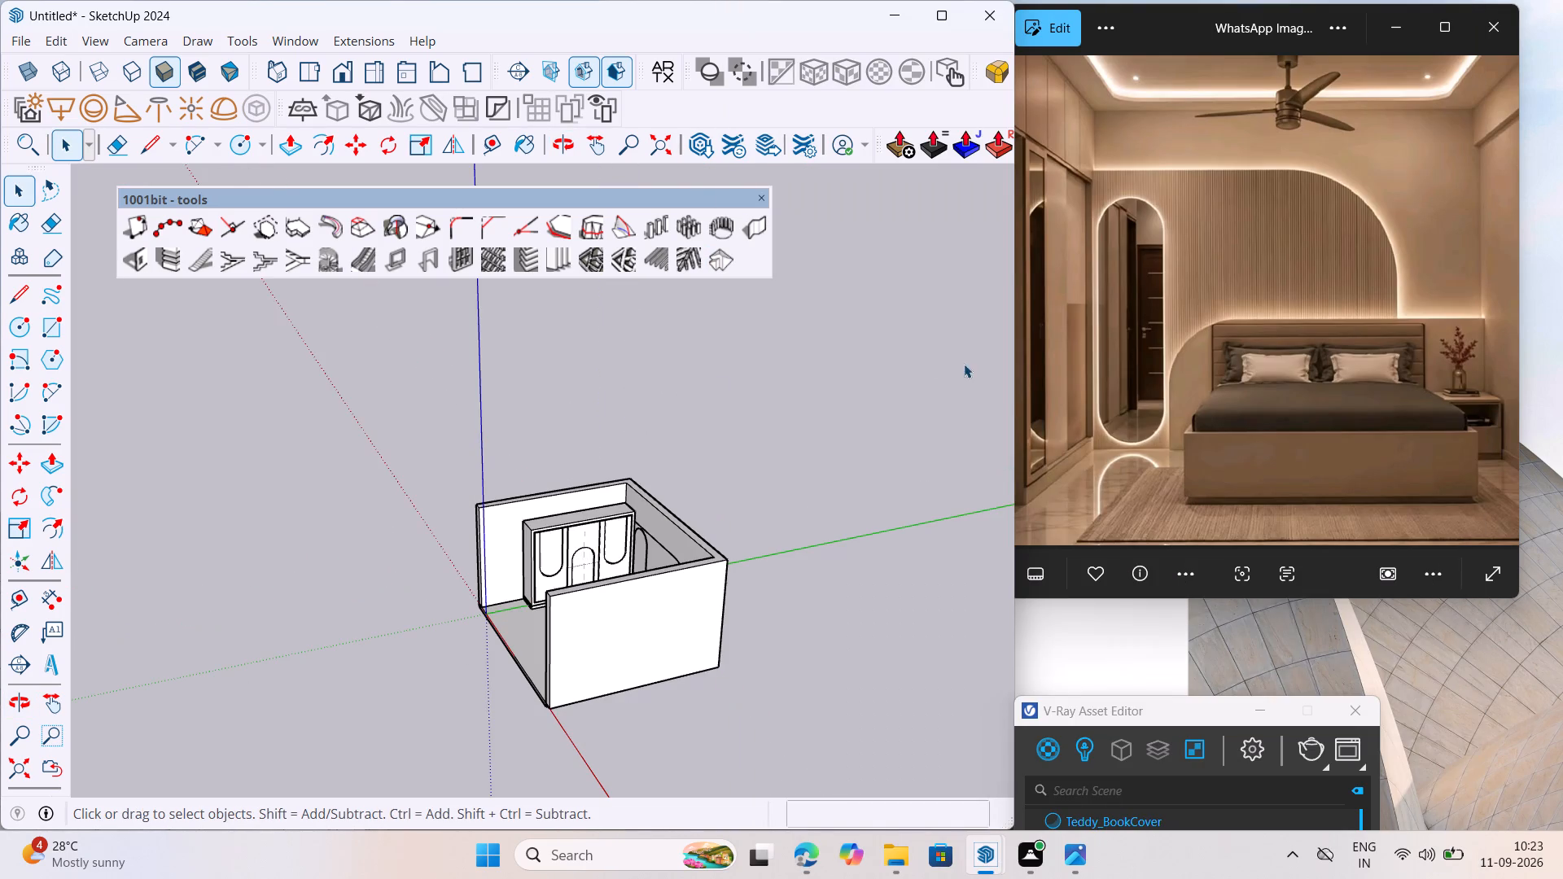
# Examine the back wall's round-ended mirror panel and curved panels against the reference image.
pyautogui.scroll(-7, 274, 464)
pyautogui.moveTo(432, 542); pyautogui.dragTo(668, 548, button='middle')
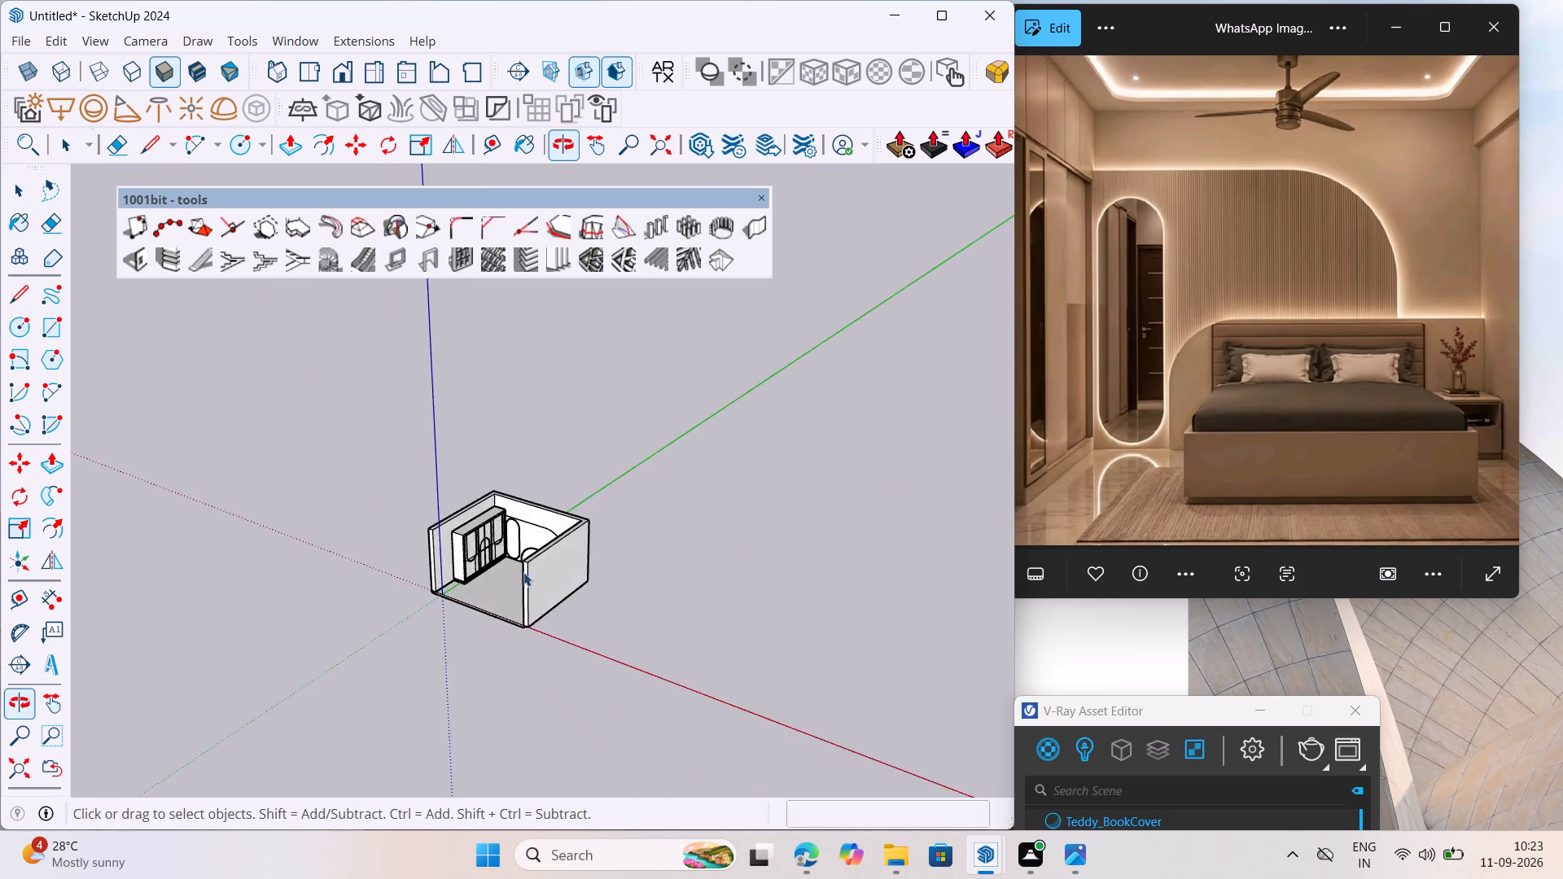
pyautogui.scroll(16, 519, 572)
pyautogui.moveTo(487, 503); pyautogui.dragTo(538, 489, button='middle')
pyautogui.click(532, 439)
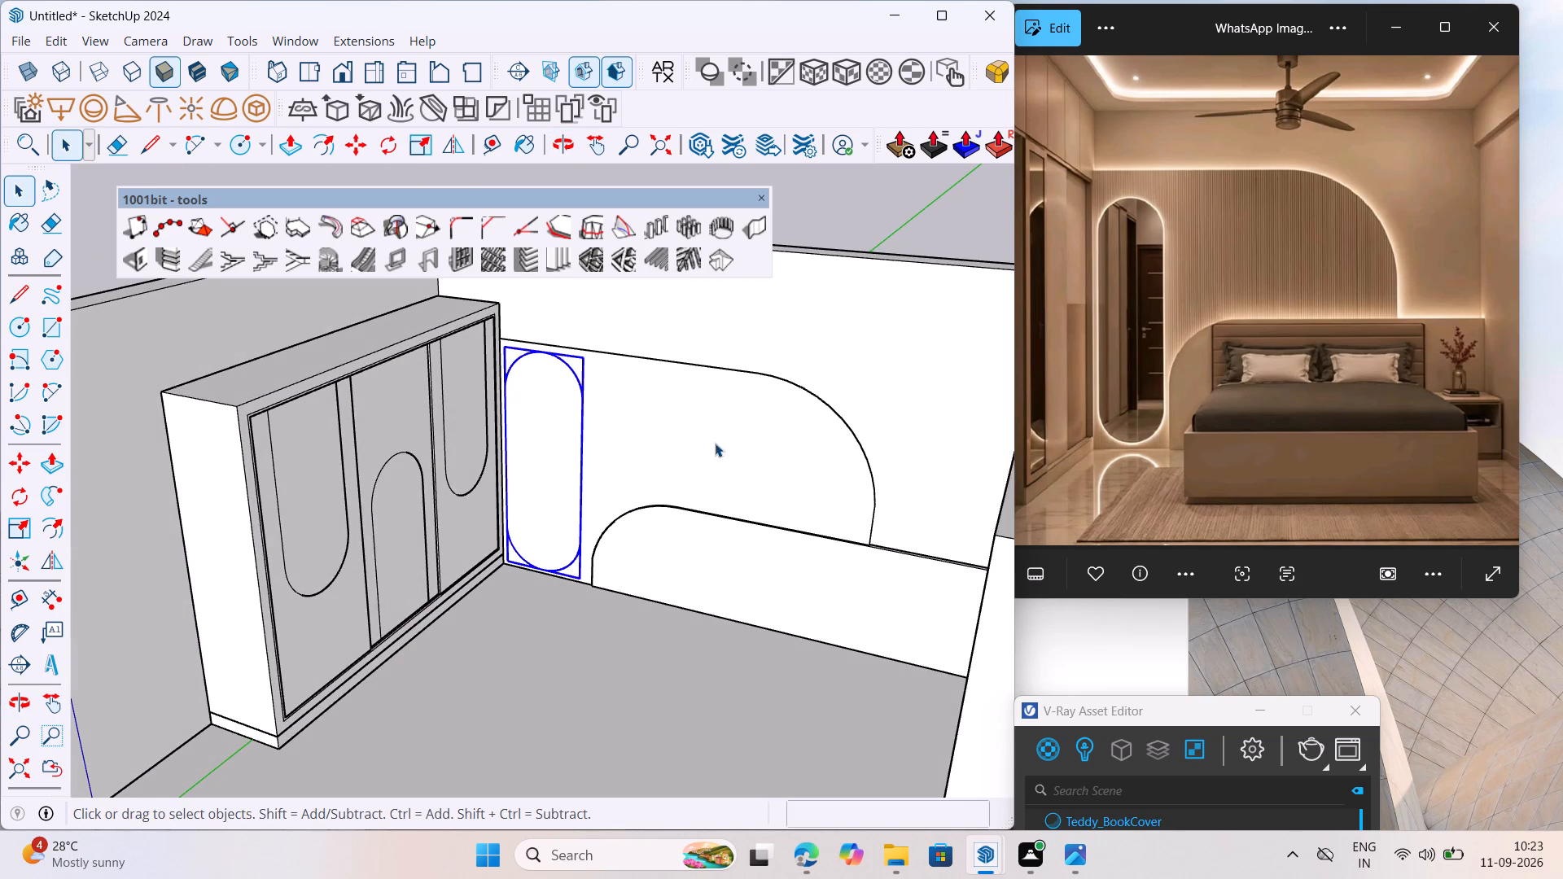
pyautogui.scroll(6, 1062, 128)
pyautogui.scroll(-5, 427, 523)
pyautogui.moveTo(442, 527); pyautogui.dragTo(270, 553, button='middle')
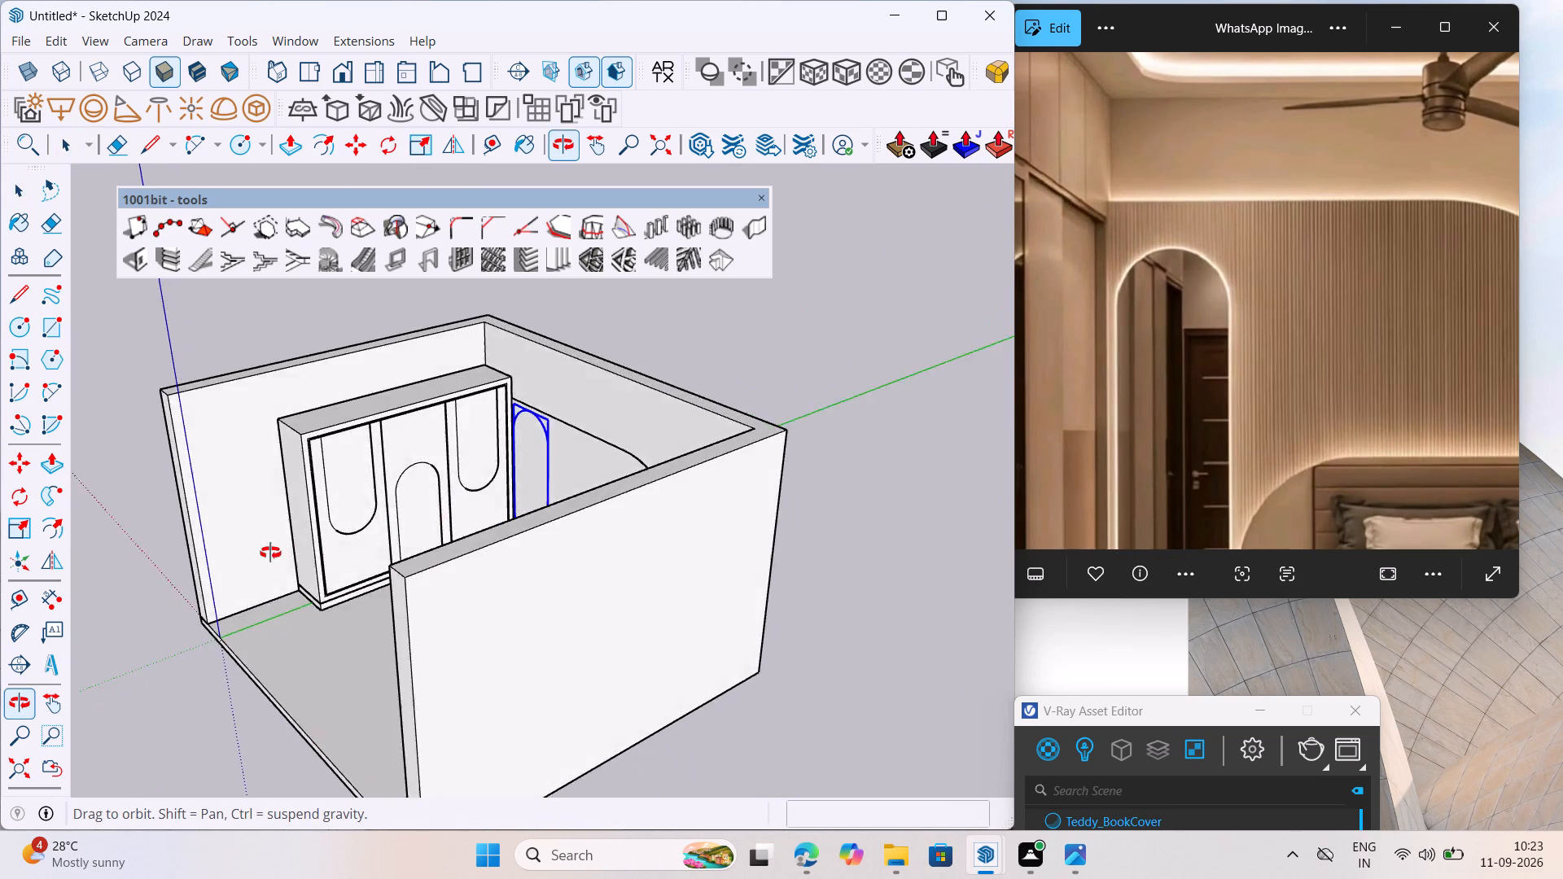
pyautogui.moveTo(270, 553); pyautogui.dragTo(109, 559, button='middle')
pyautogui.scroll(-4, 312, 499)
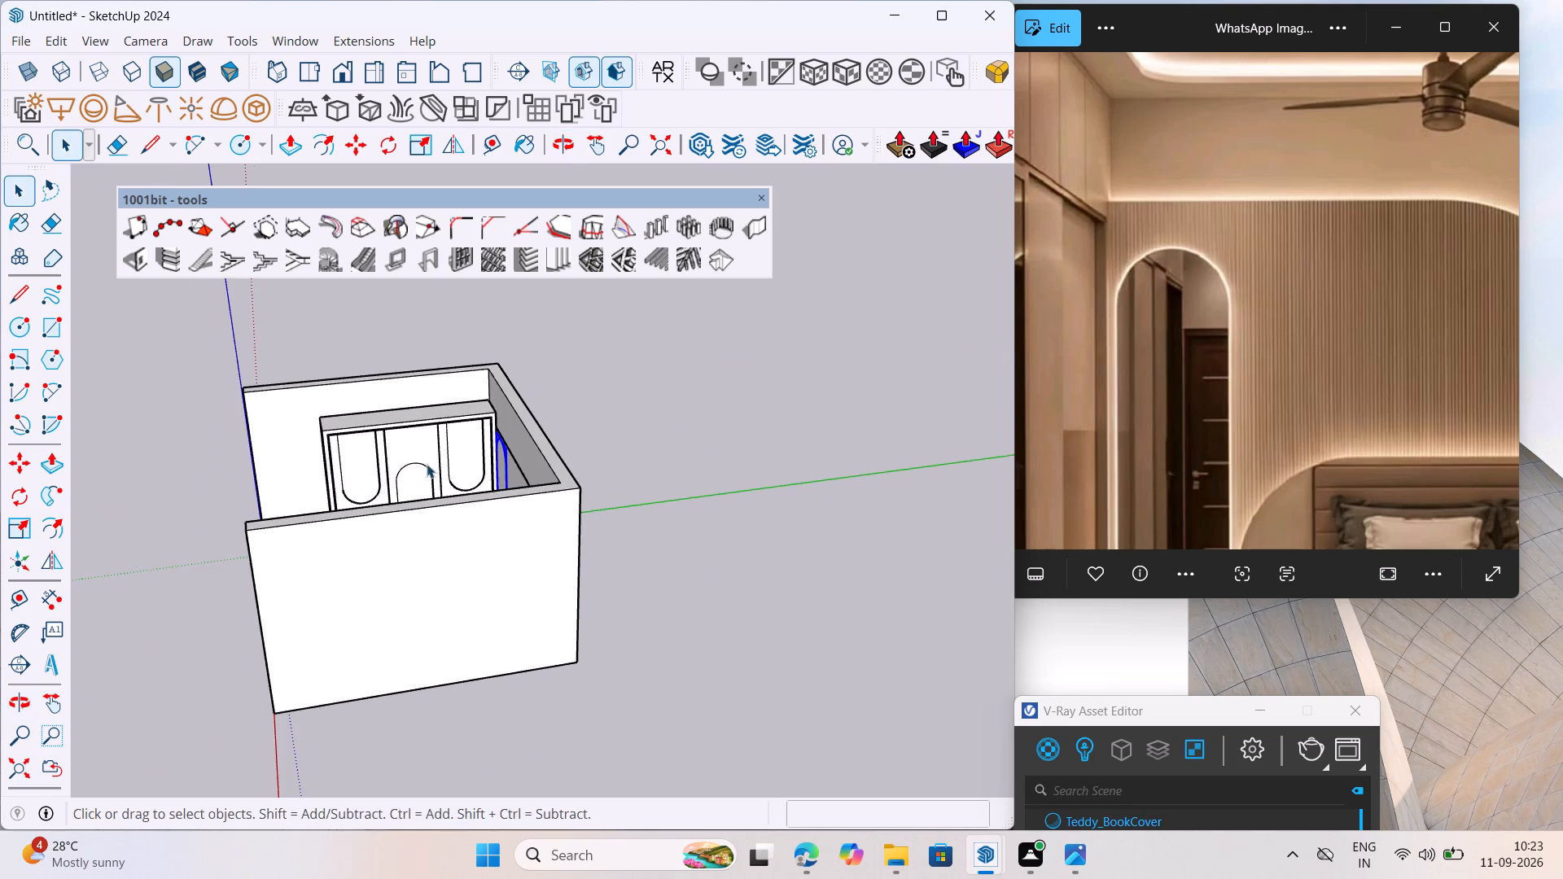
pyautogui.moveTo(427, 464); pyautogui.dragTo(794, 343, button='middle')
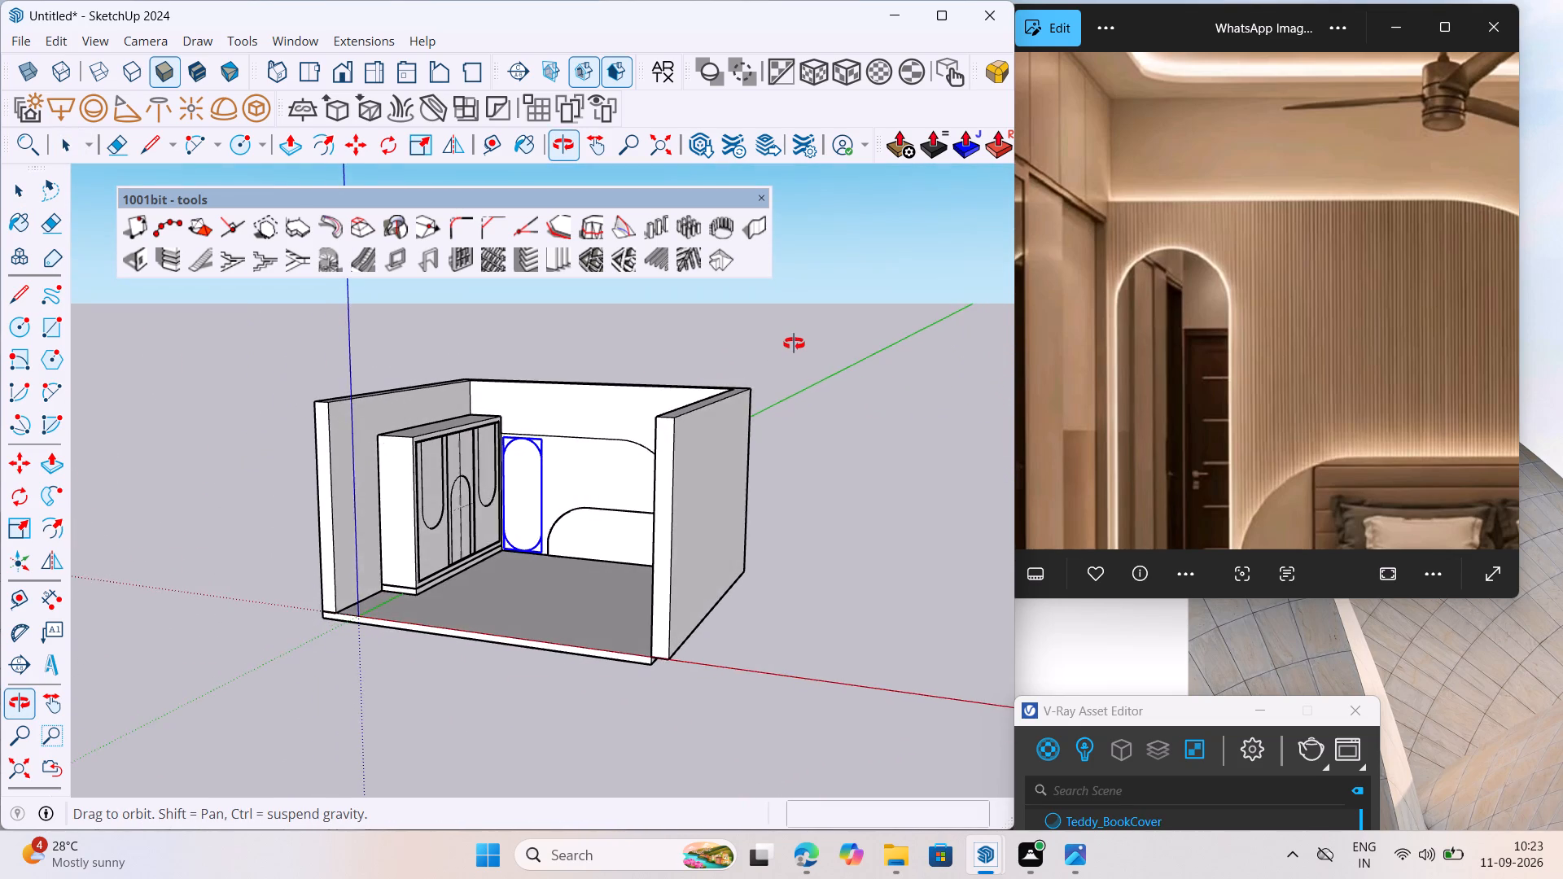
pyautogui.moveTo(794, 343); pyautogui.dragTo(818, 341, button='middle')
pyautogui.scroll(5, 377, 396)
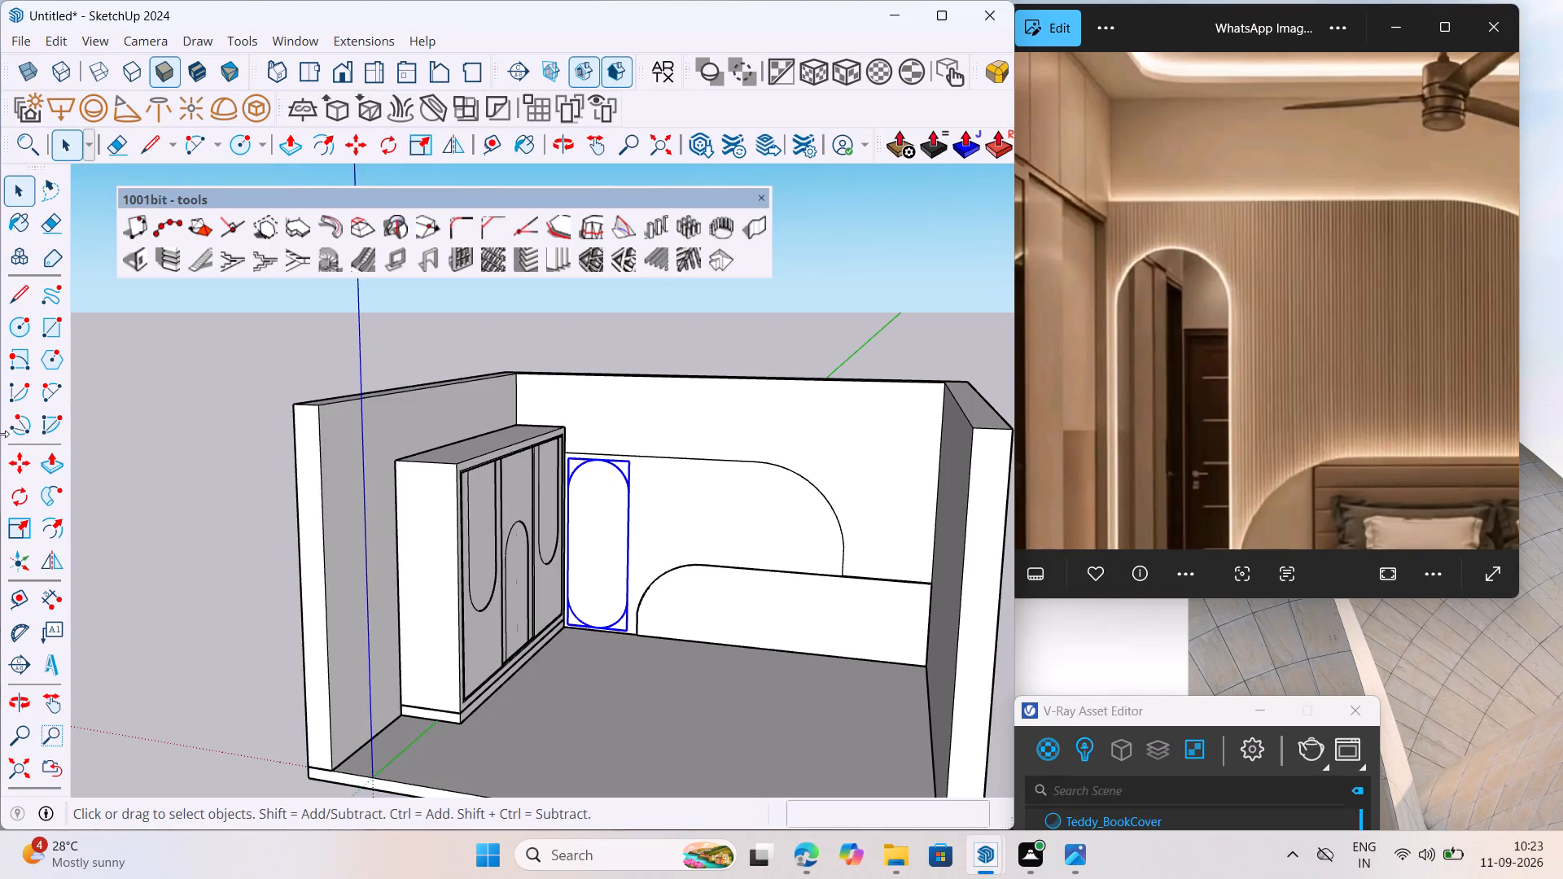
pyautogui.scroll(-7, 1301, 217)
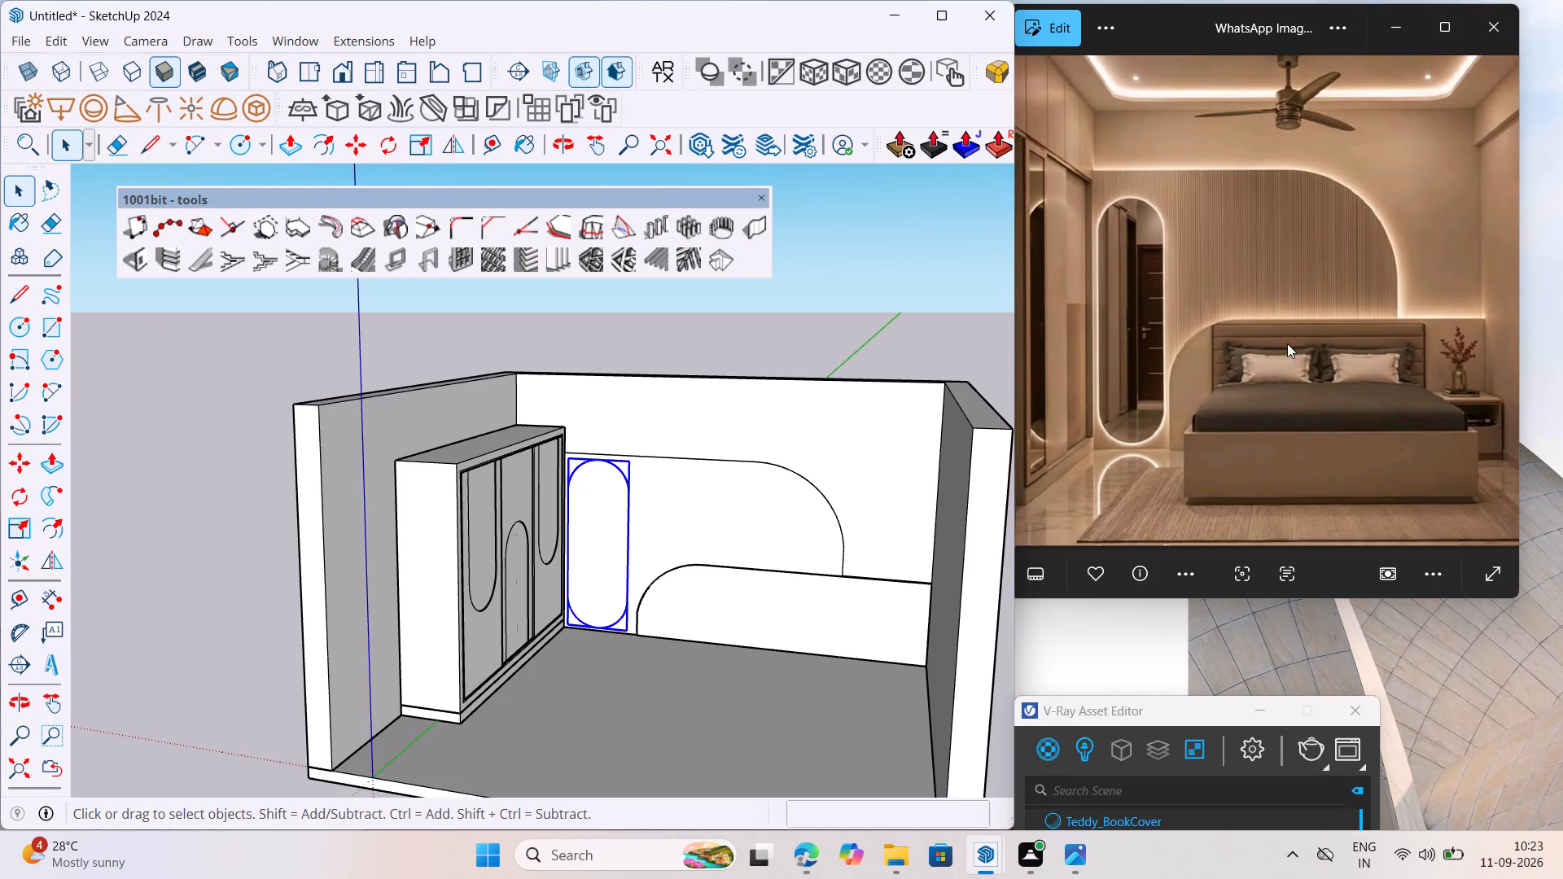
pyautogui.scroll(-3, 1287, 343)
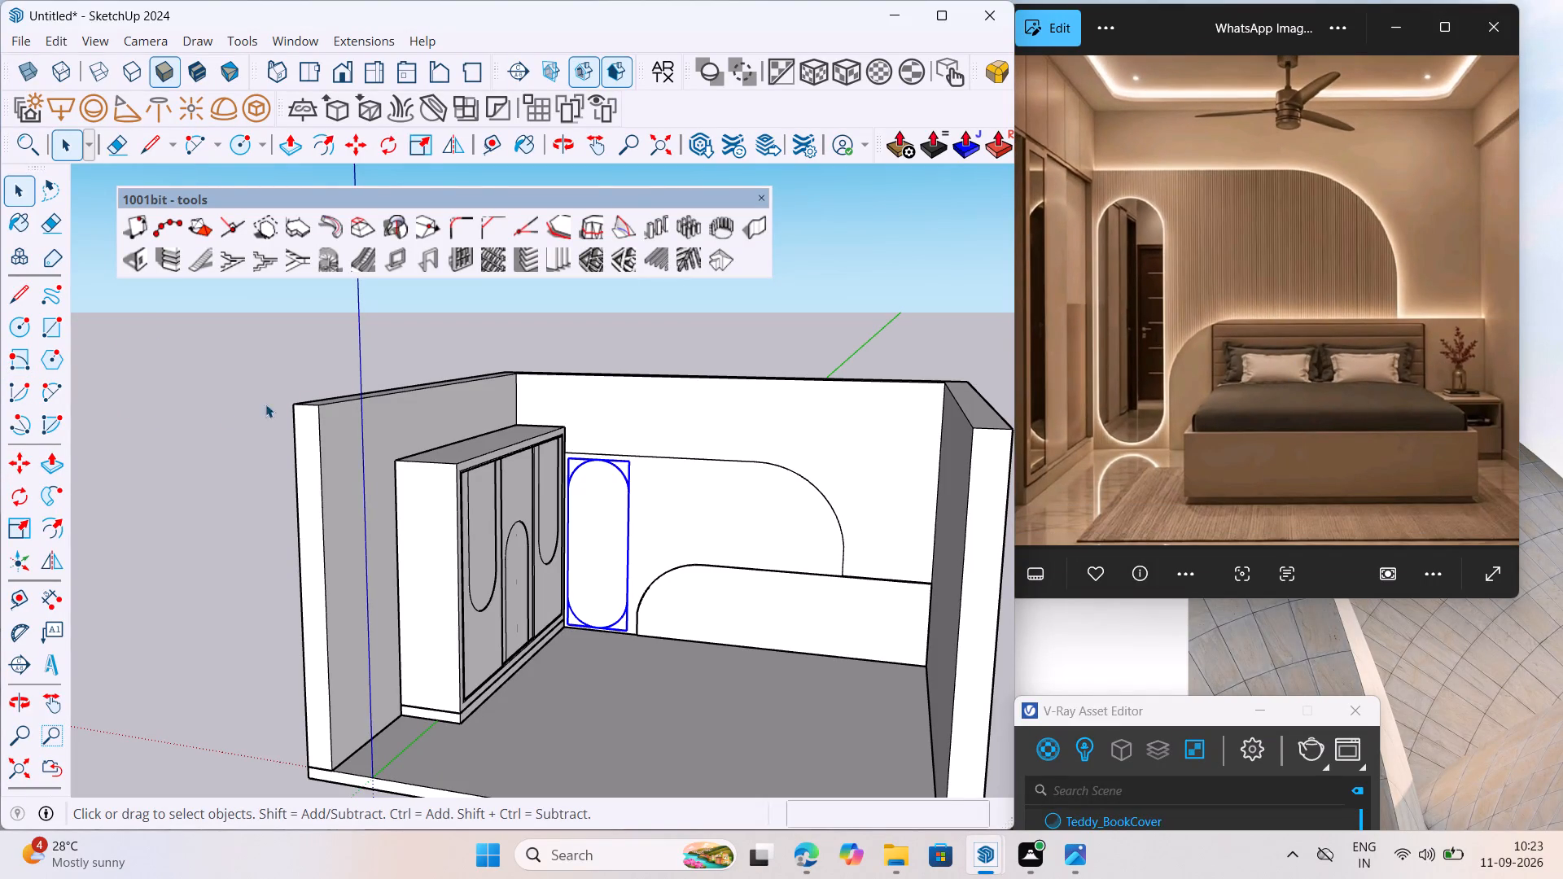
# Draw a 15' by 17' ceiling rectangle across the top of the room's walls, between opposite outer corners.
pyautogui.click(50, 331)
pyautogui.moveTo(618, 417); pyautogui.dragTo(664, 461, button='middle')
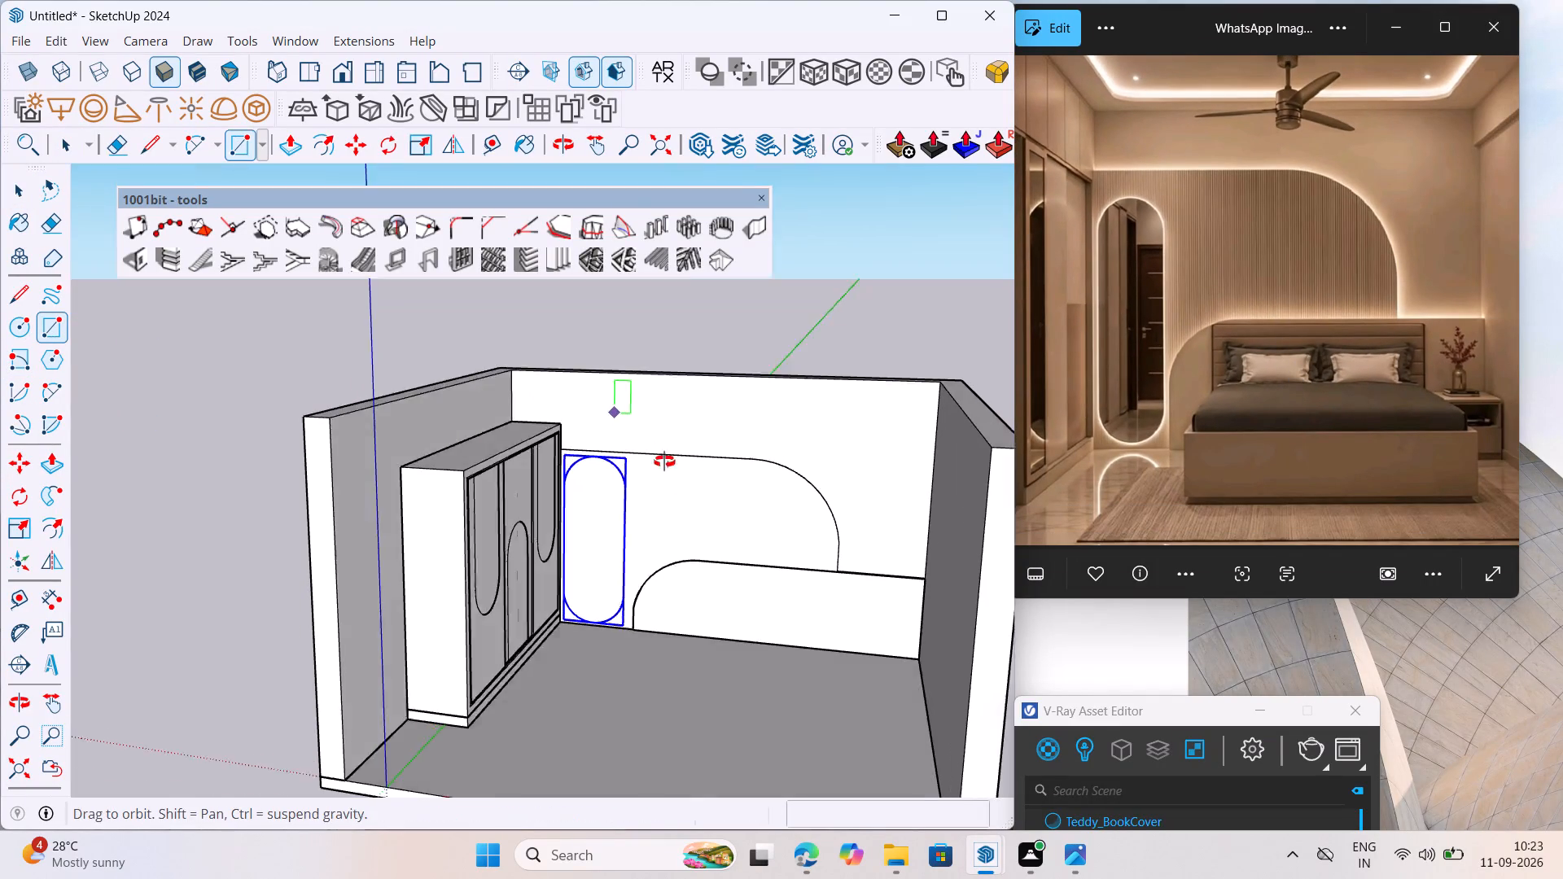
pyautogui.moveTo(664, 461); pyautogui.dragTo(688, 509, button='middle')
pyautogui.scroll(1, 505, 350)
pyautogui.click(477, 343)
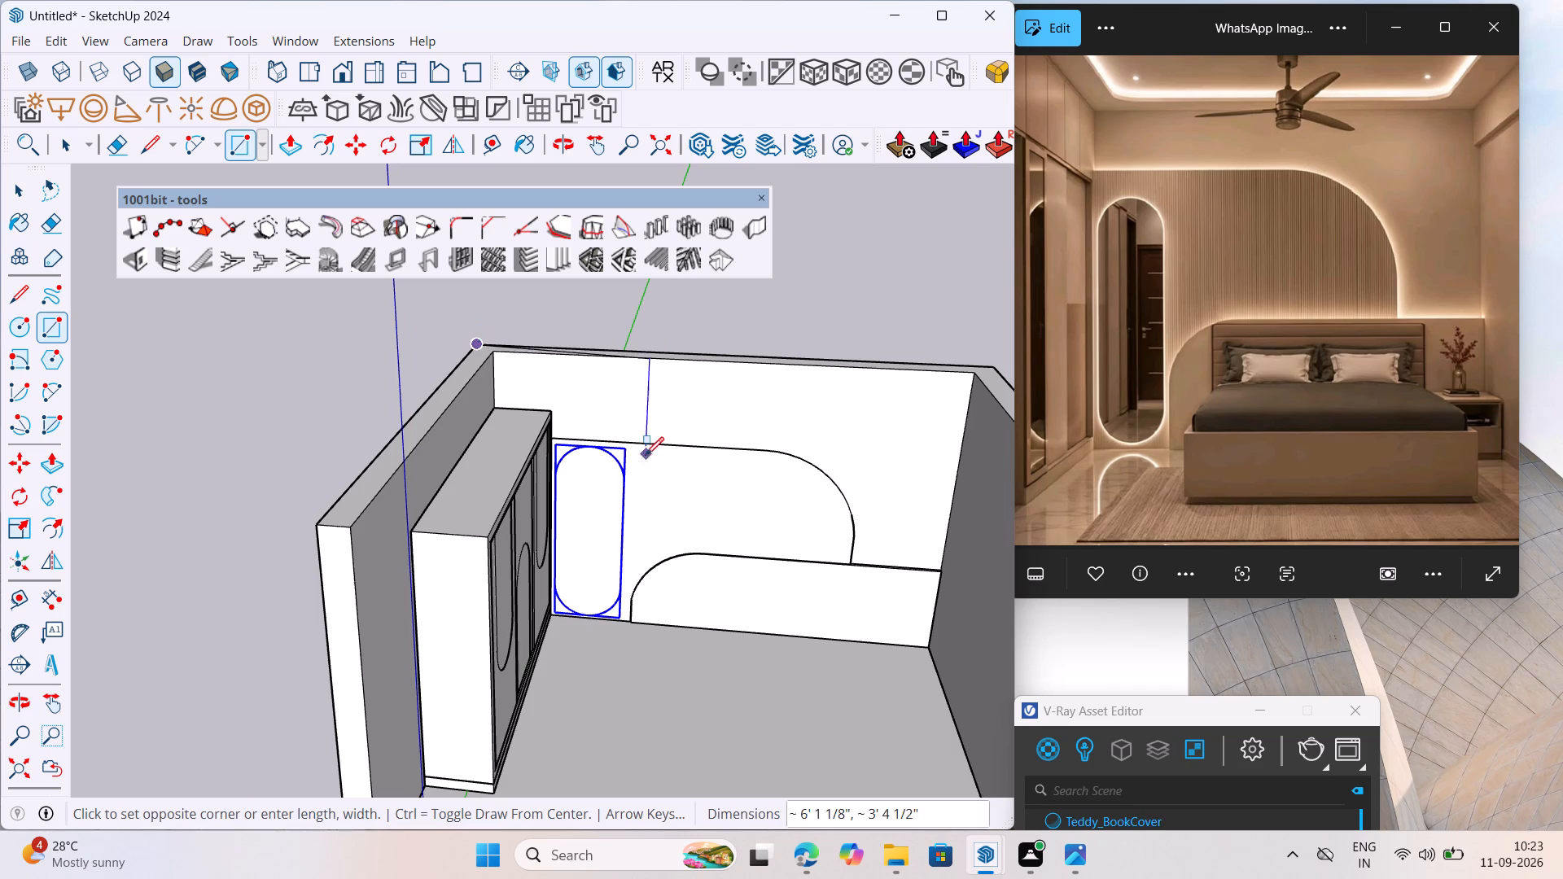
pyautogui.scroll(-7, 247, 431)
pyautogui.scroll(5, 730, 474)
pyautogui.click(727, 547)
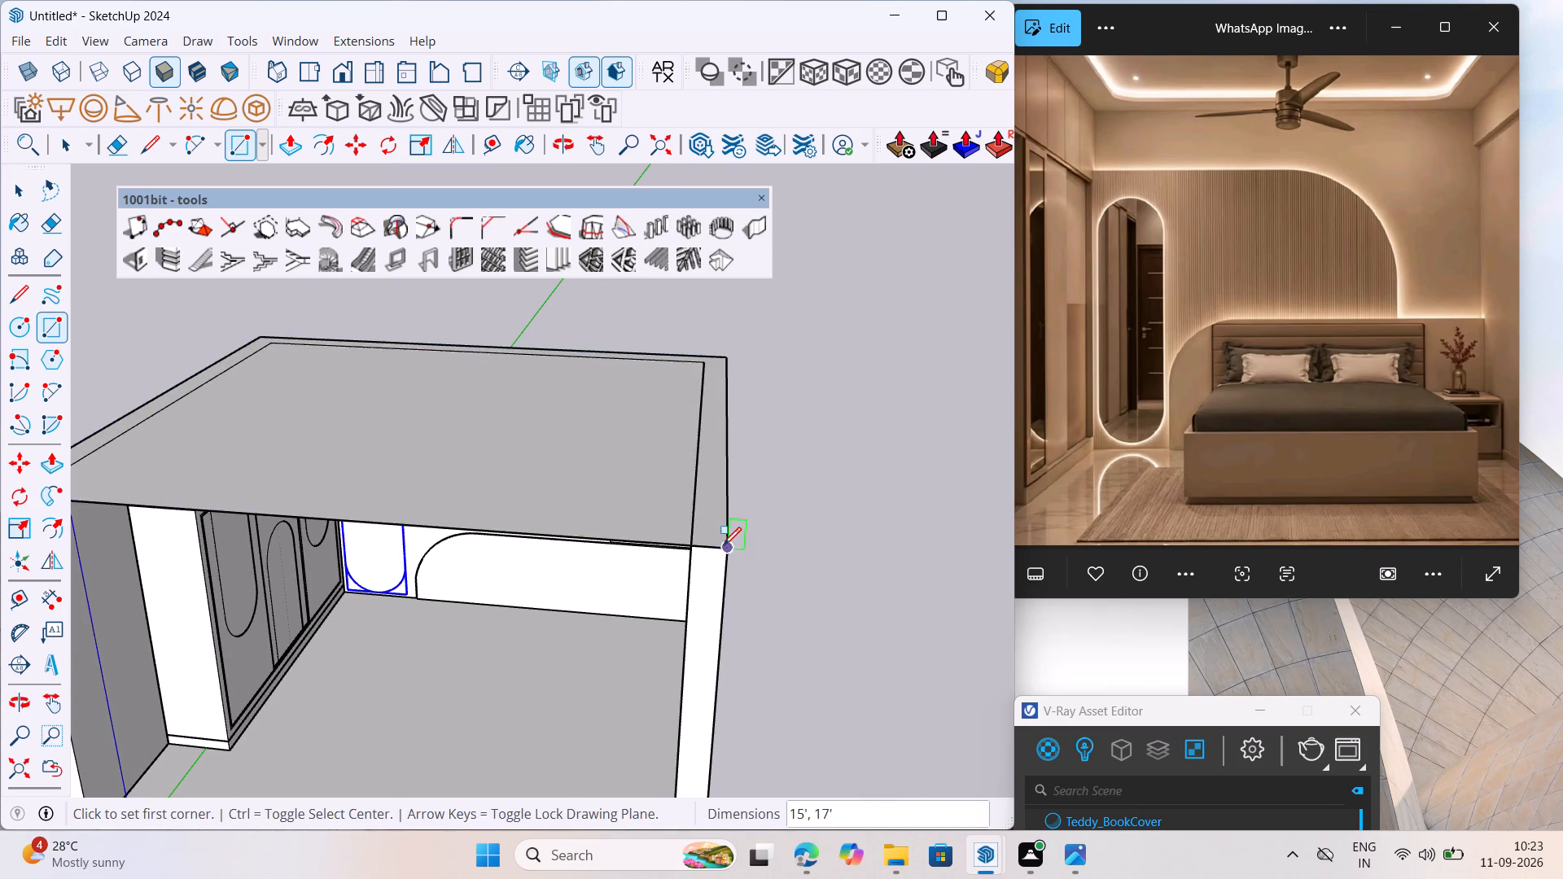
# Make a group of the ceiling rectangle's face and edges.
pyautogui.scroll(-6, 722, 537)
pyautogui.moveTo(718, 576); pyautogui.dragTo(660, 626, button='middle')
pyautogui.press('space')
pyautogui.tripleClick(516, 528)
pyautogui.rightClick(519, 527)
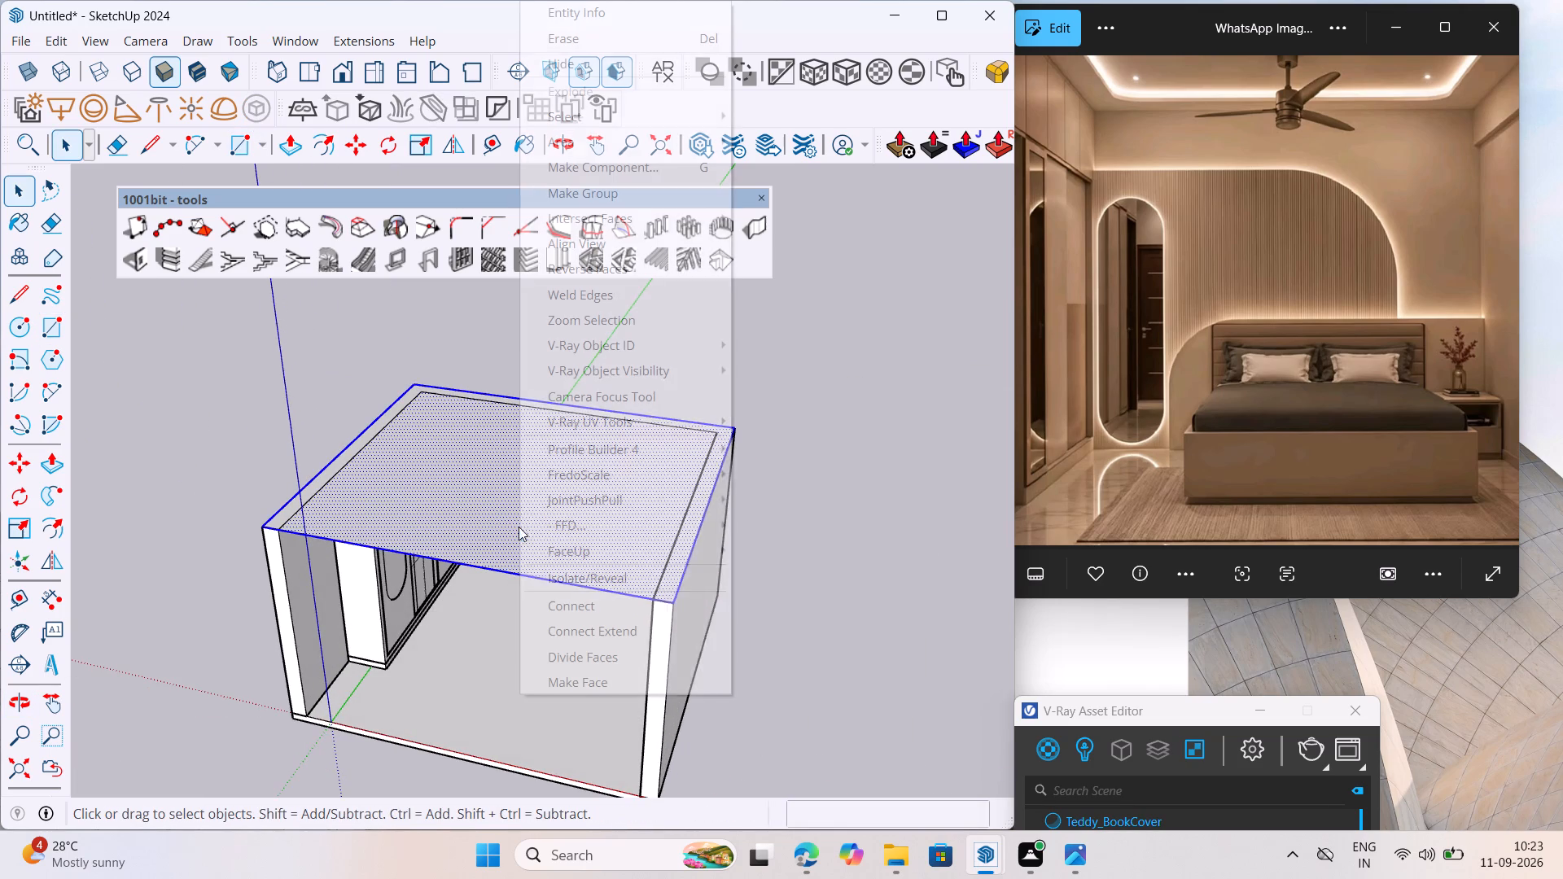
pyautogui.click(655, 190)
pyautogui.click(534, 527)
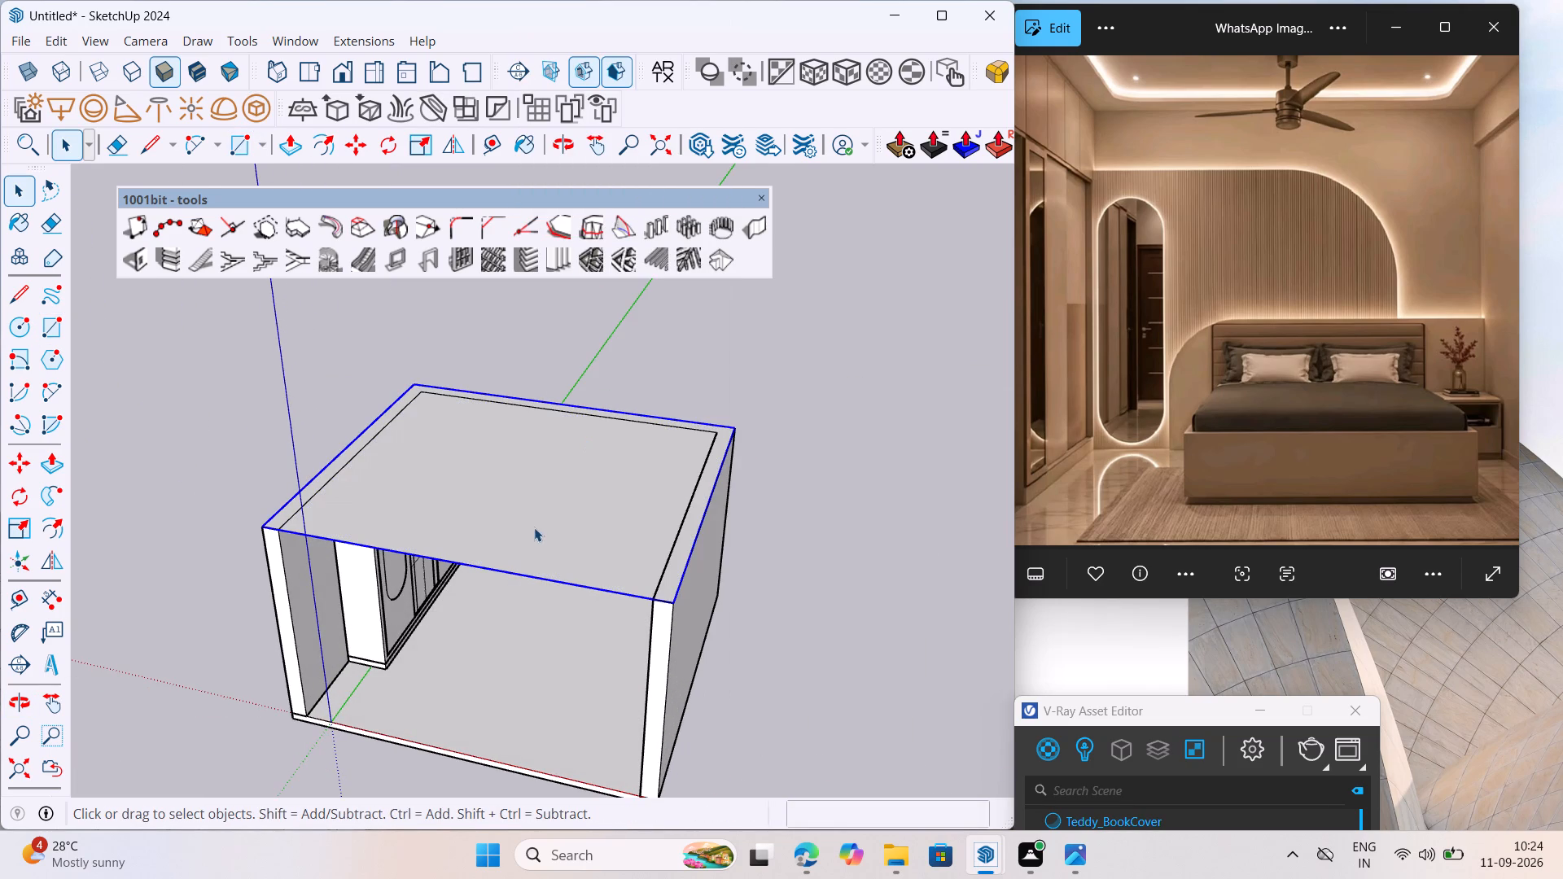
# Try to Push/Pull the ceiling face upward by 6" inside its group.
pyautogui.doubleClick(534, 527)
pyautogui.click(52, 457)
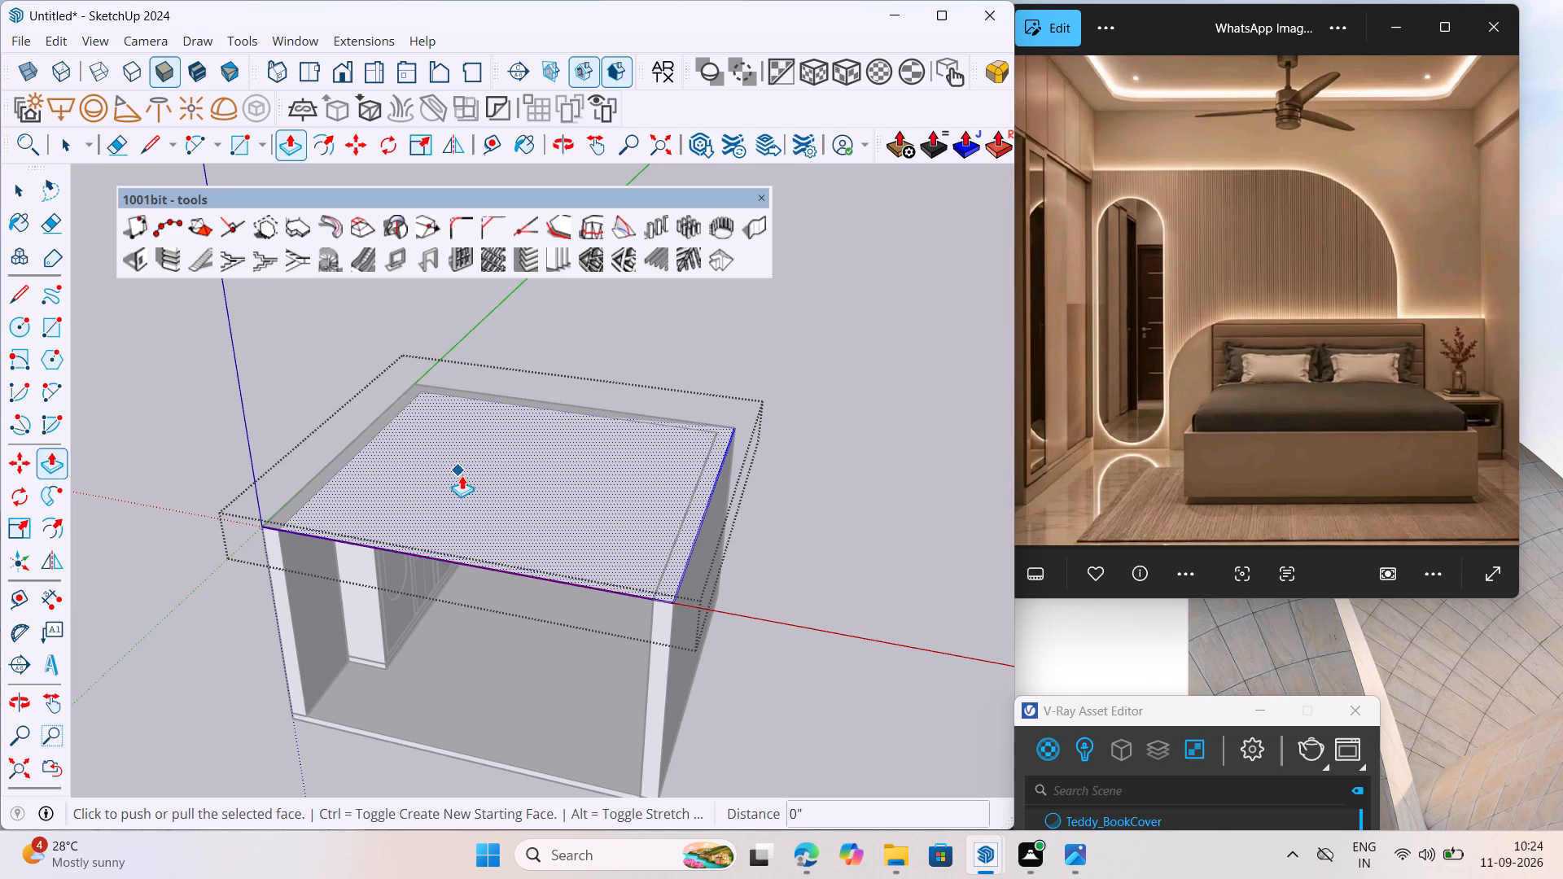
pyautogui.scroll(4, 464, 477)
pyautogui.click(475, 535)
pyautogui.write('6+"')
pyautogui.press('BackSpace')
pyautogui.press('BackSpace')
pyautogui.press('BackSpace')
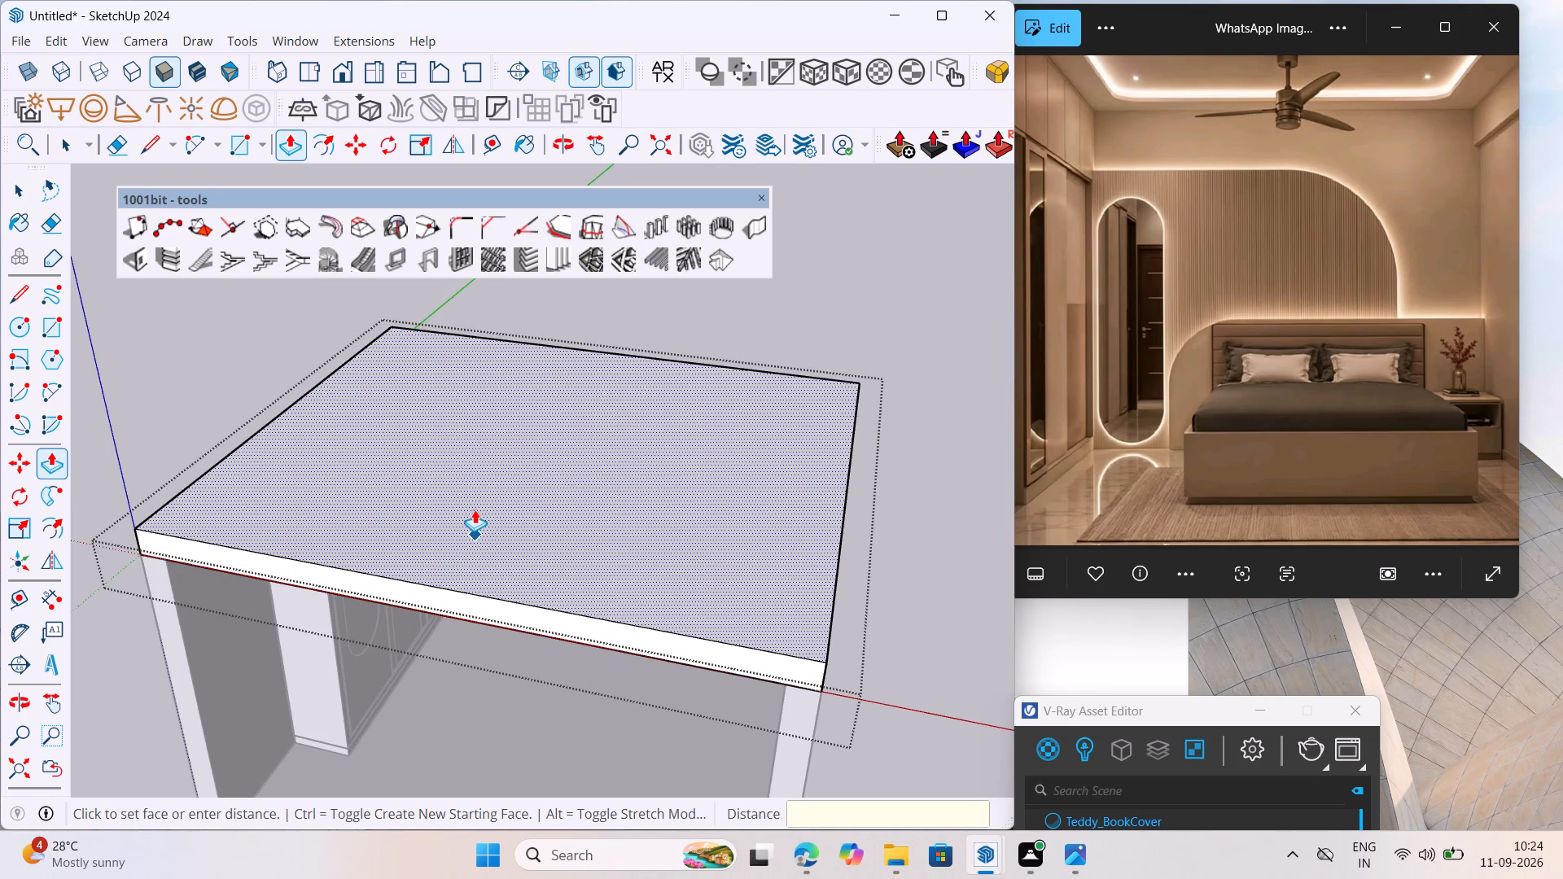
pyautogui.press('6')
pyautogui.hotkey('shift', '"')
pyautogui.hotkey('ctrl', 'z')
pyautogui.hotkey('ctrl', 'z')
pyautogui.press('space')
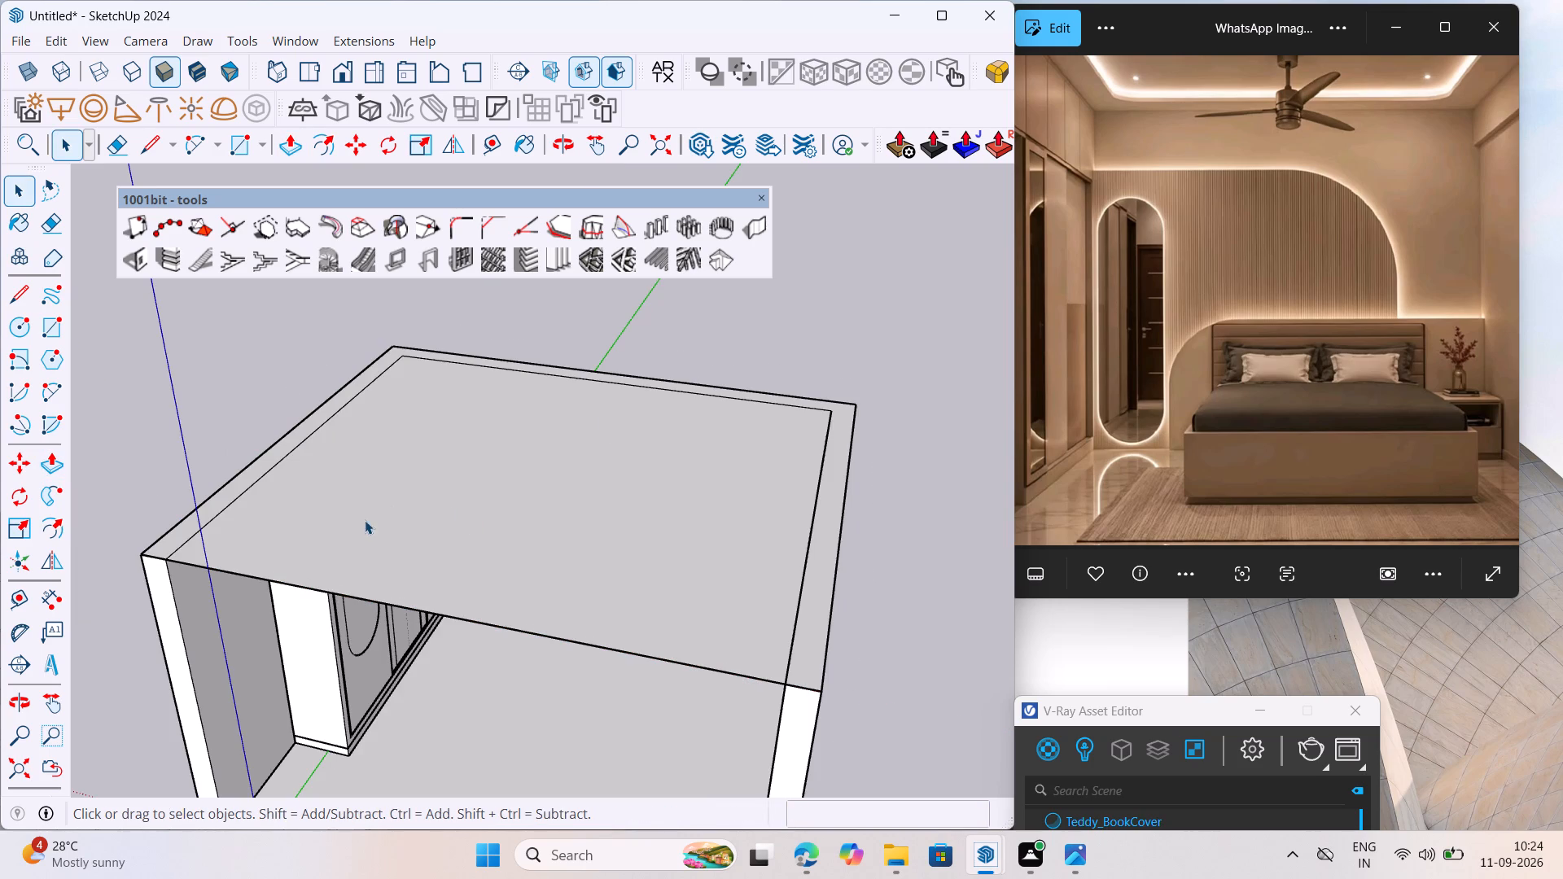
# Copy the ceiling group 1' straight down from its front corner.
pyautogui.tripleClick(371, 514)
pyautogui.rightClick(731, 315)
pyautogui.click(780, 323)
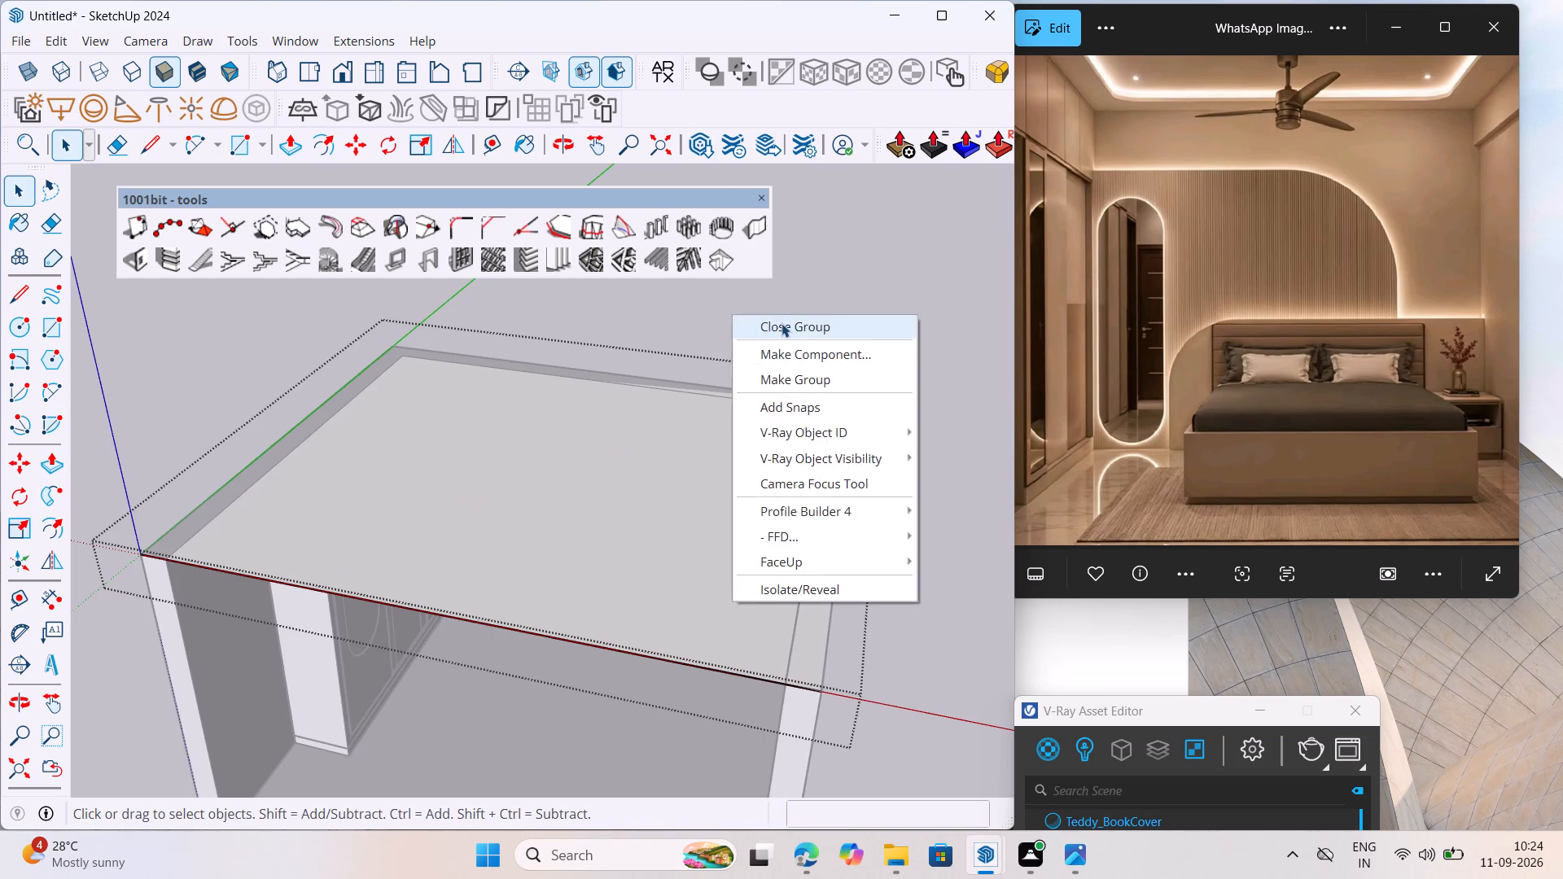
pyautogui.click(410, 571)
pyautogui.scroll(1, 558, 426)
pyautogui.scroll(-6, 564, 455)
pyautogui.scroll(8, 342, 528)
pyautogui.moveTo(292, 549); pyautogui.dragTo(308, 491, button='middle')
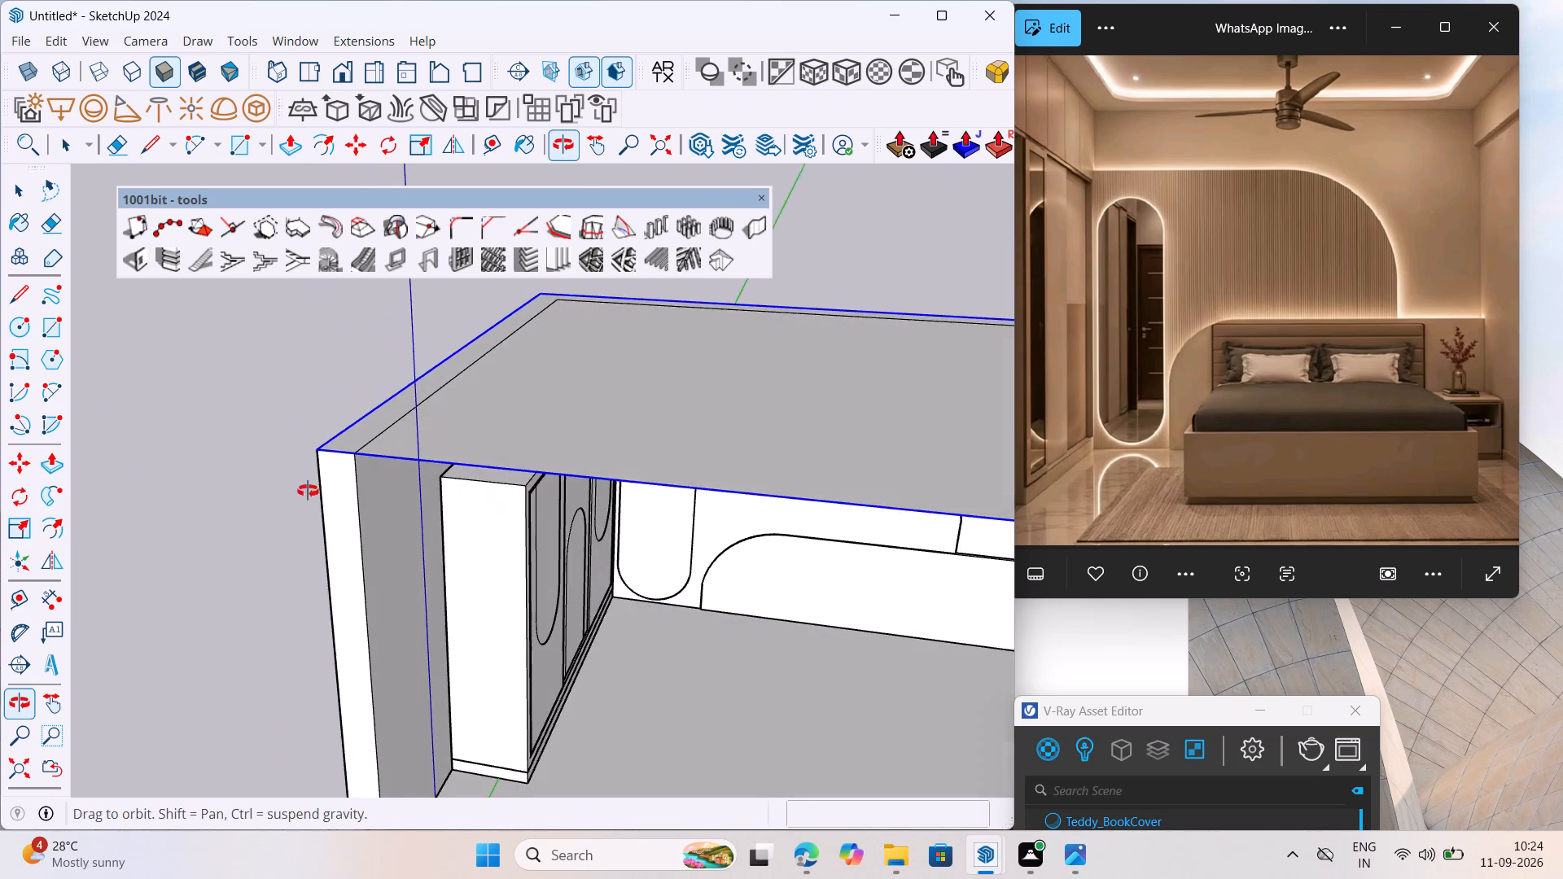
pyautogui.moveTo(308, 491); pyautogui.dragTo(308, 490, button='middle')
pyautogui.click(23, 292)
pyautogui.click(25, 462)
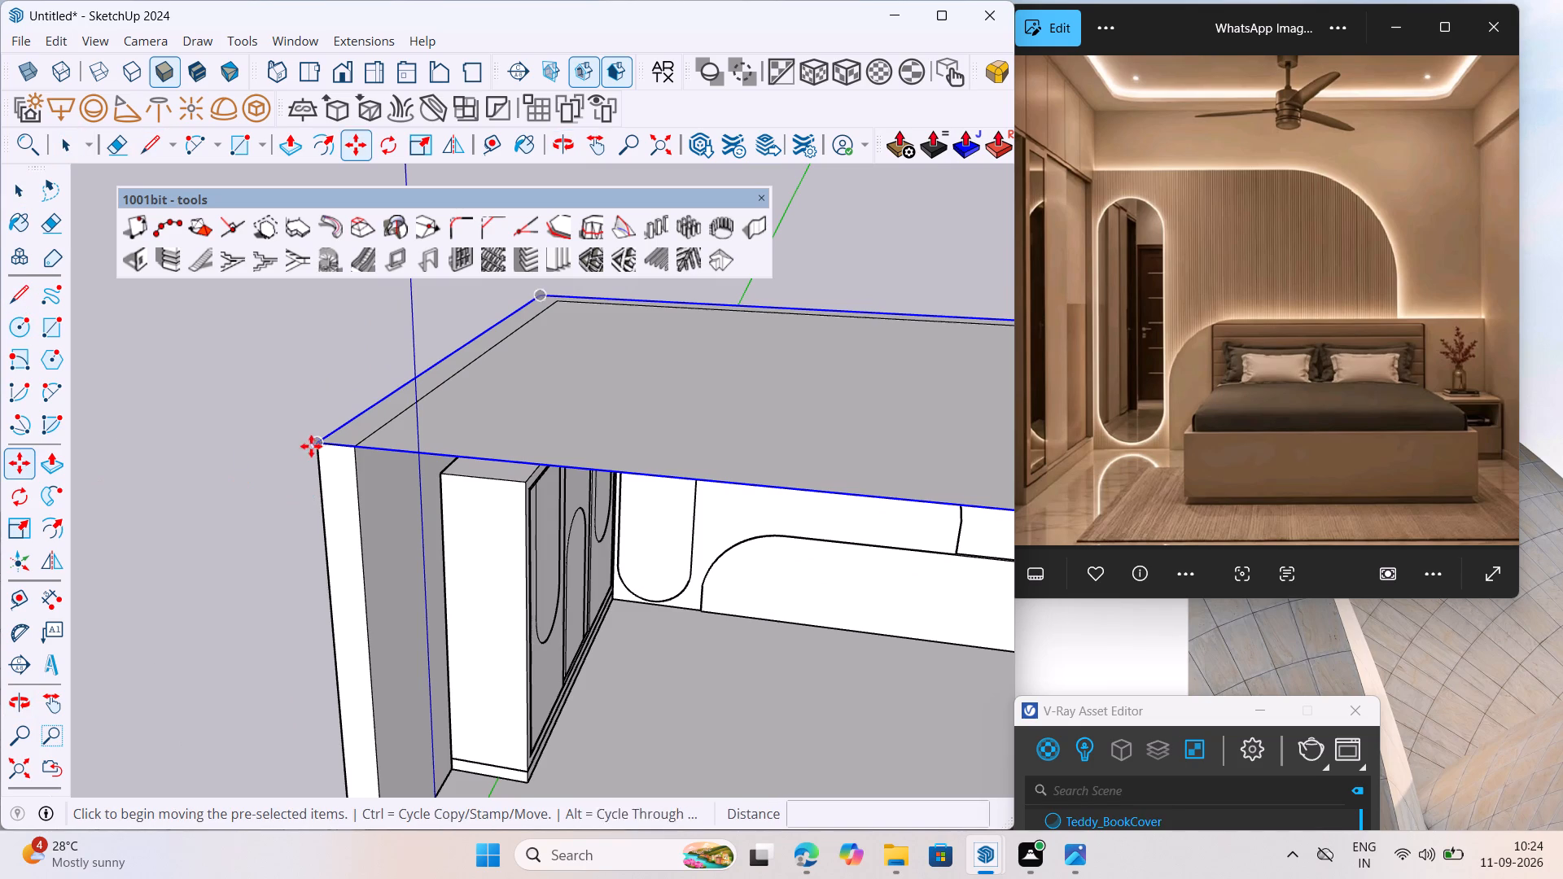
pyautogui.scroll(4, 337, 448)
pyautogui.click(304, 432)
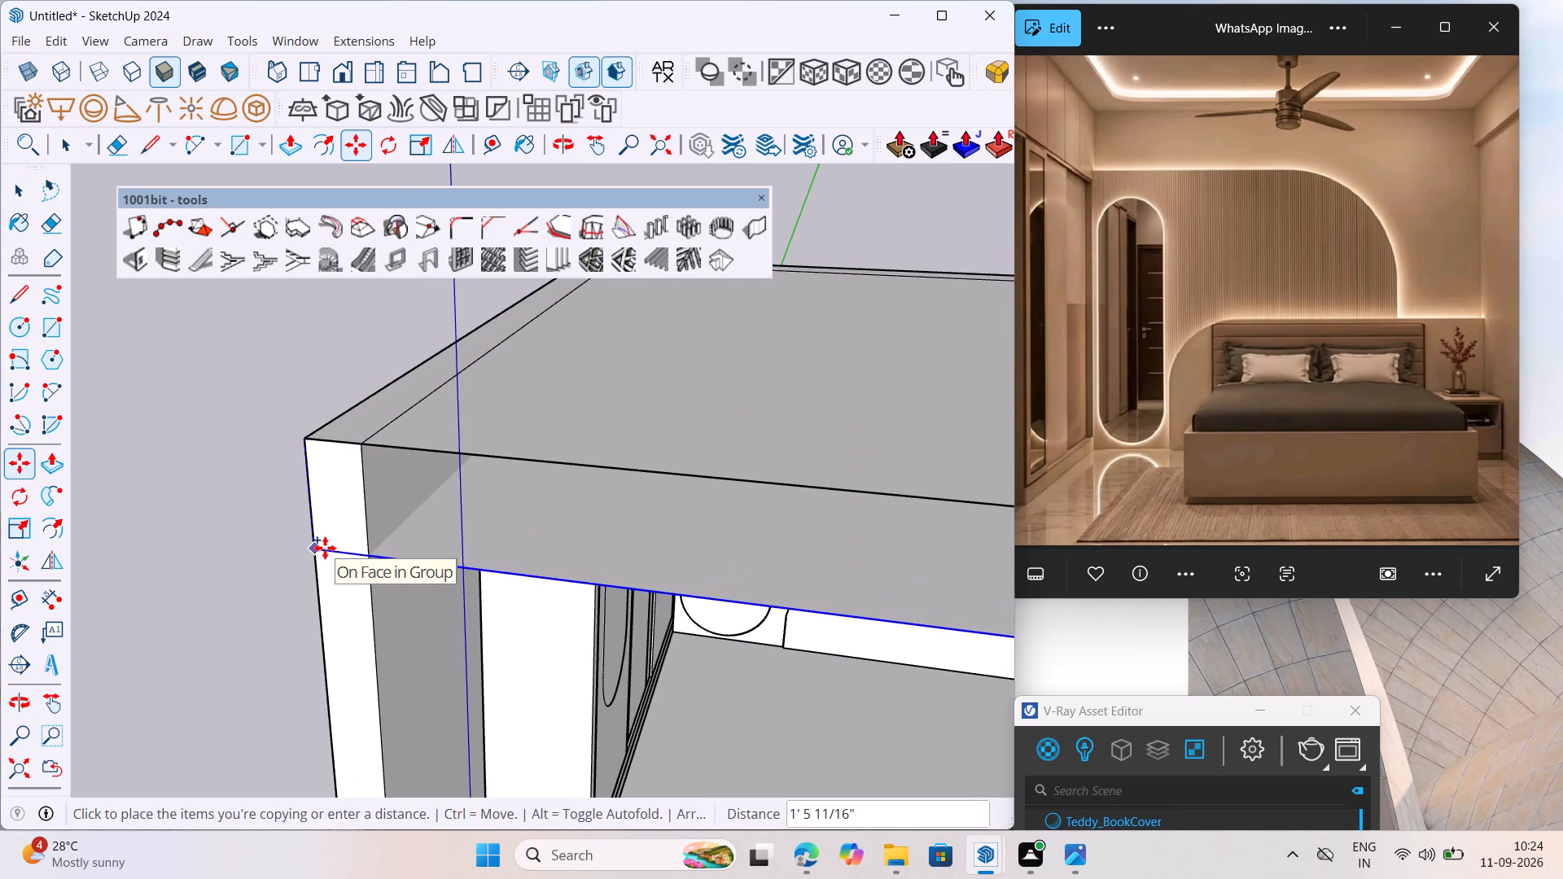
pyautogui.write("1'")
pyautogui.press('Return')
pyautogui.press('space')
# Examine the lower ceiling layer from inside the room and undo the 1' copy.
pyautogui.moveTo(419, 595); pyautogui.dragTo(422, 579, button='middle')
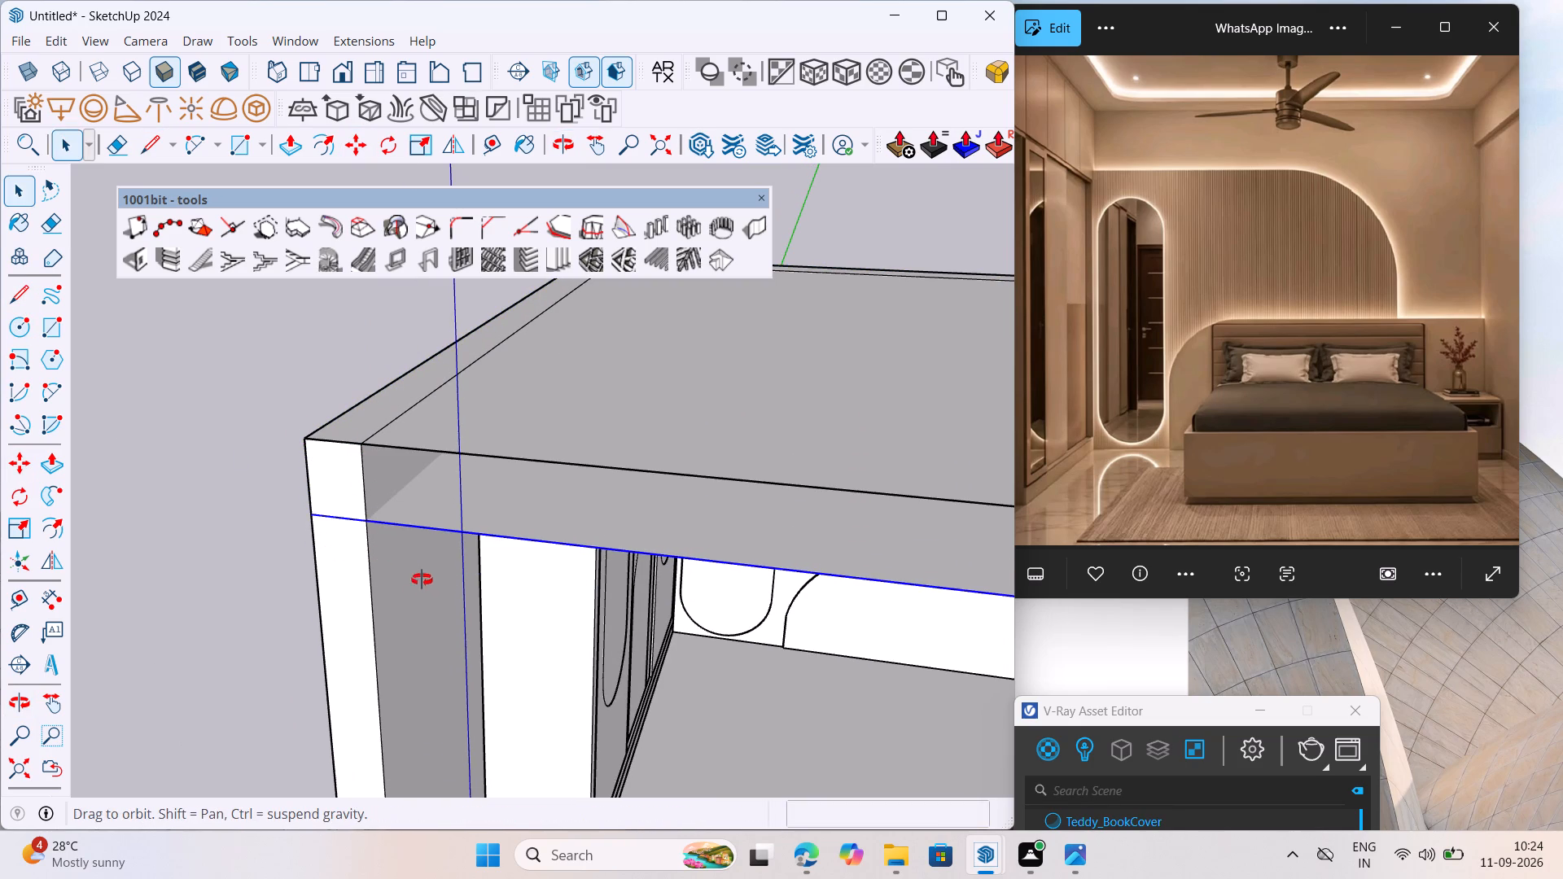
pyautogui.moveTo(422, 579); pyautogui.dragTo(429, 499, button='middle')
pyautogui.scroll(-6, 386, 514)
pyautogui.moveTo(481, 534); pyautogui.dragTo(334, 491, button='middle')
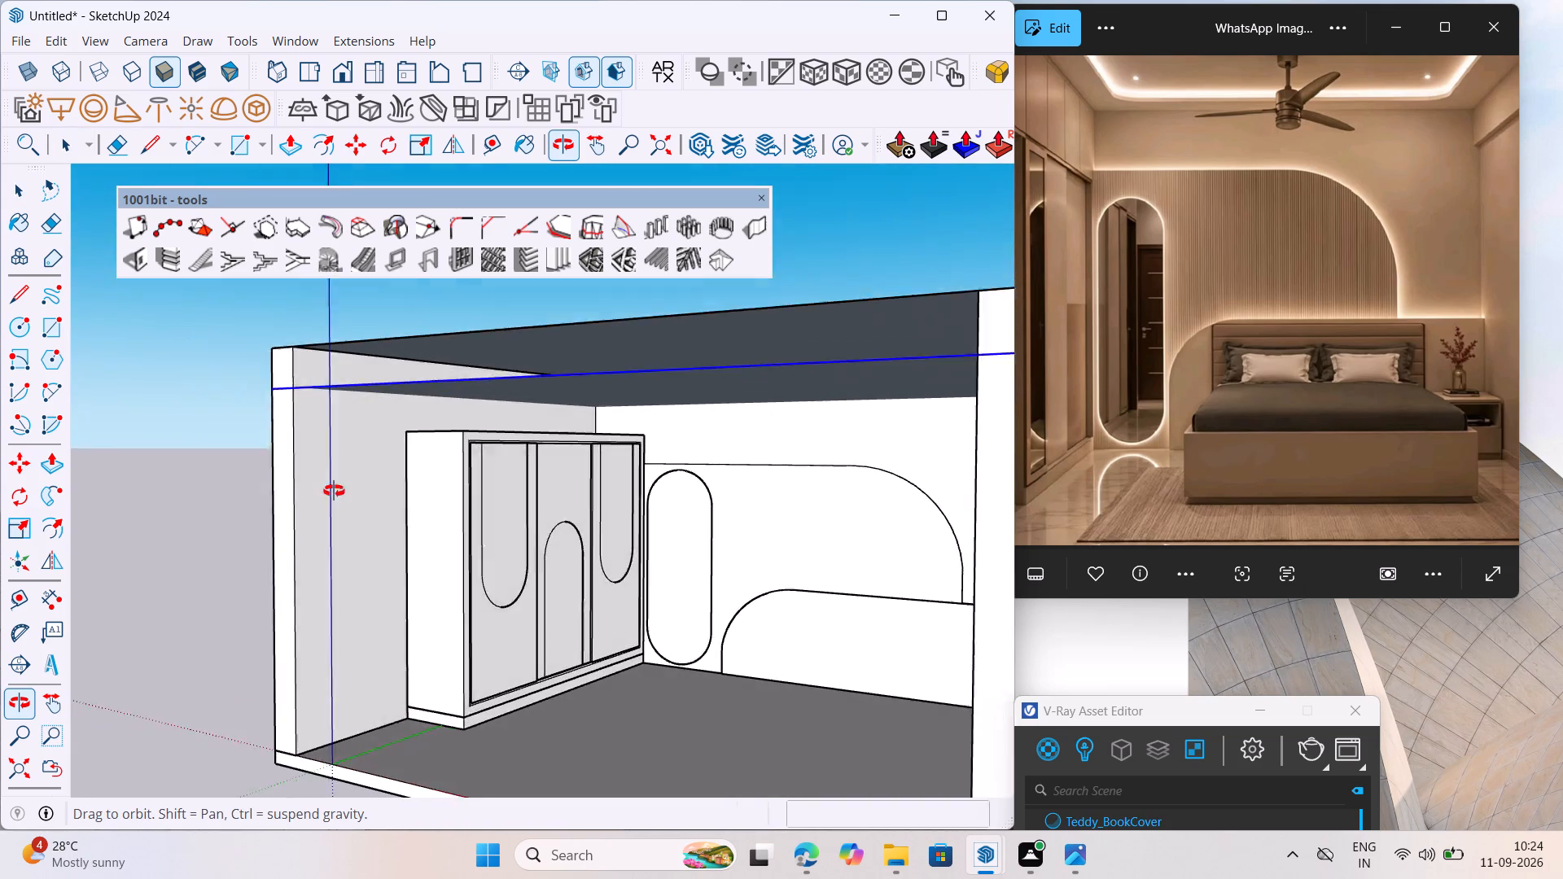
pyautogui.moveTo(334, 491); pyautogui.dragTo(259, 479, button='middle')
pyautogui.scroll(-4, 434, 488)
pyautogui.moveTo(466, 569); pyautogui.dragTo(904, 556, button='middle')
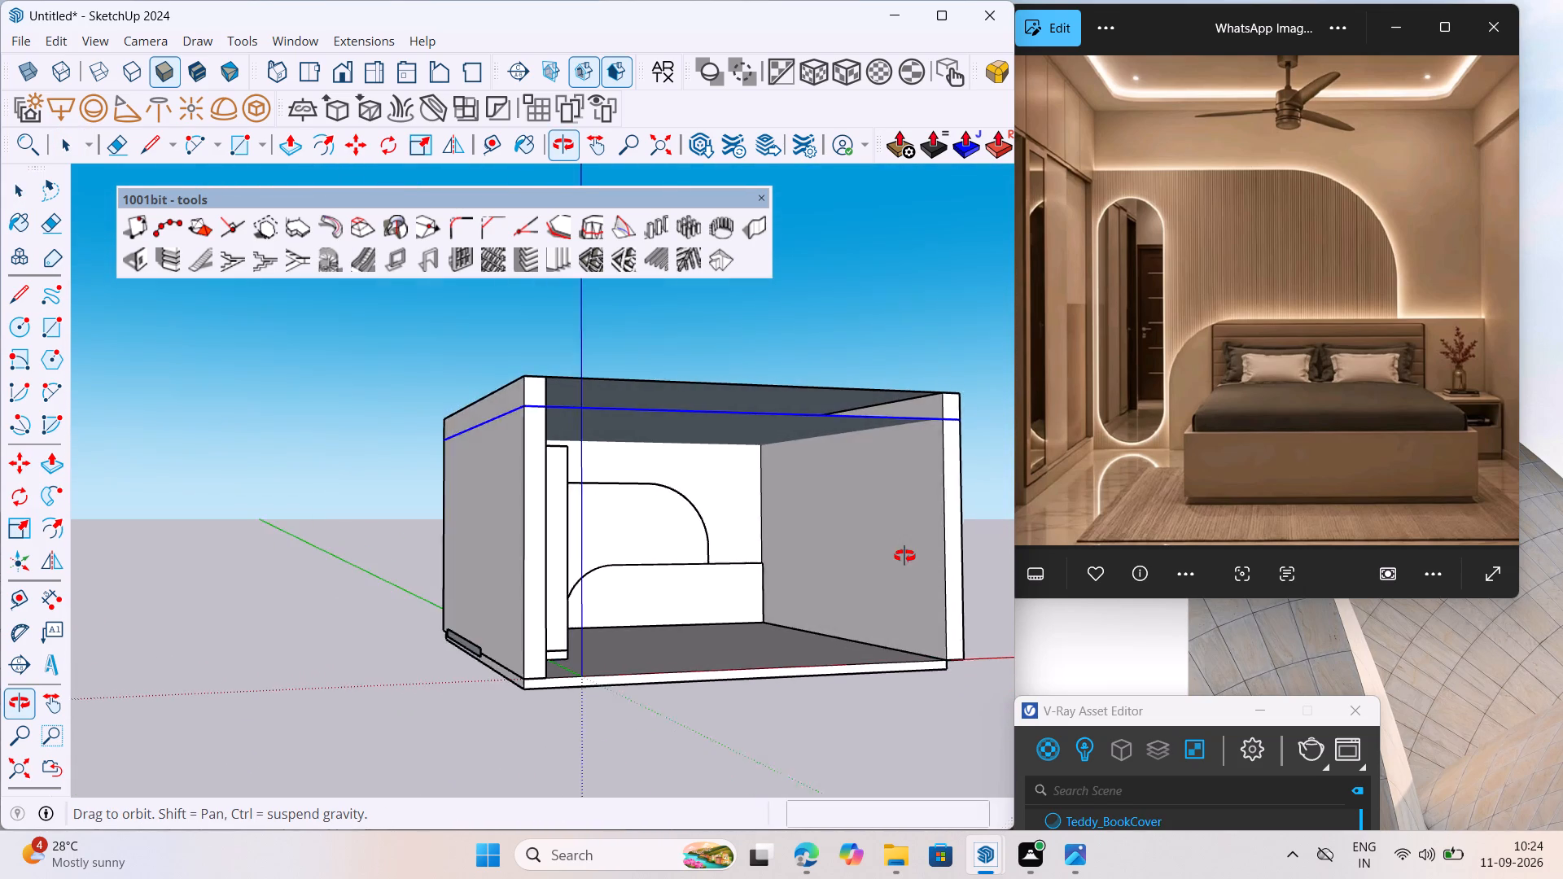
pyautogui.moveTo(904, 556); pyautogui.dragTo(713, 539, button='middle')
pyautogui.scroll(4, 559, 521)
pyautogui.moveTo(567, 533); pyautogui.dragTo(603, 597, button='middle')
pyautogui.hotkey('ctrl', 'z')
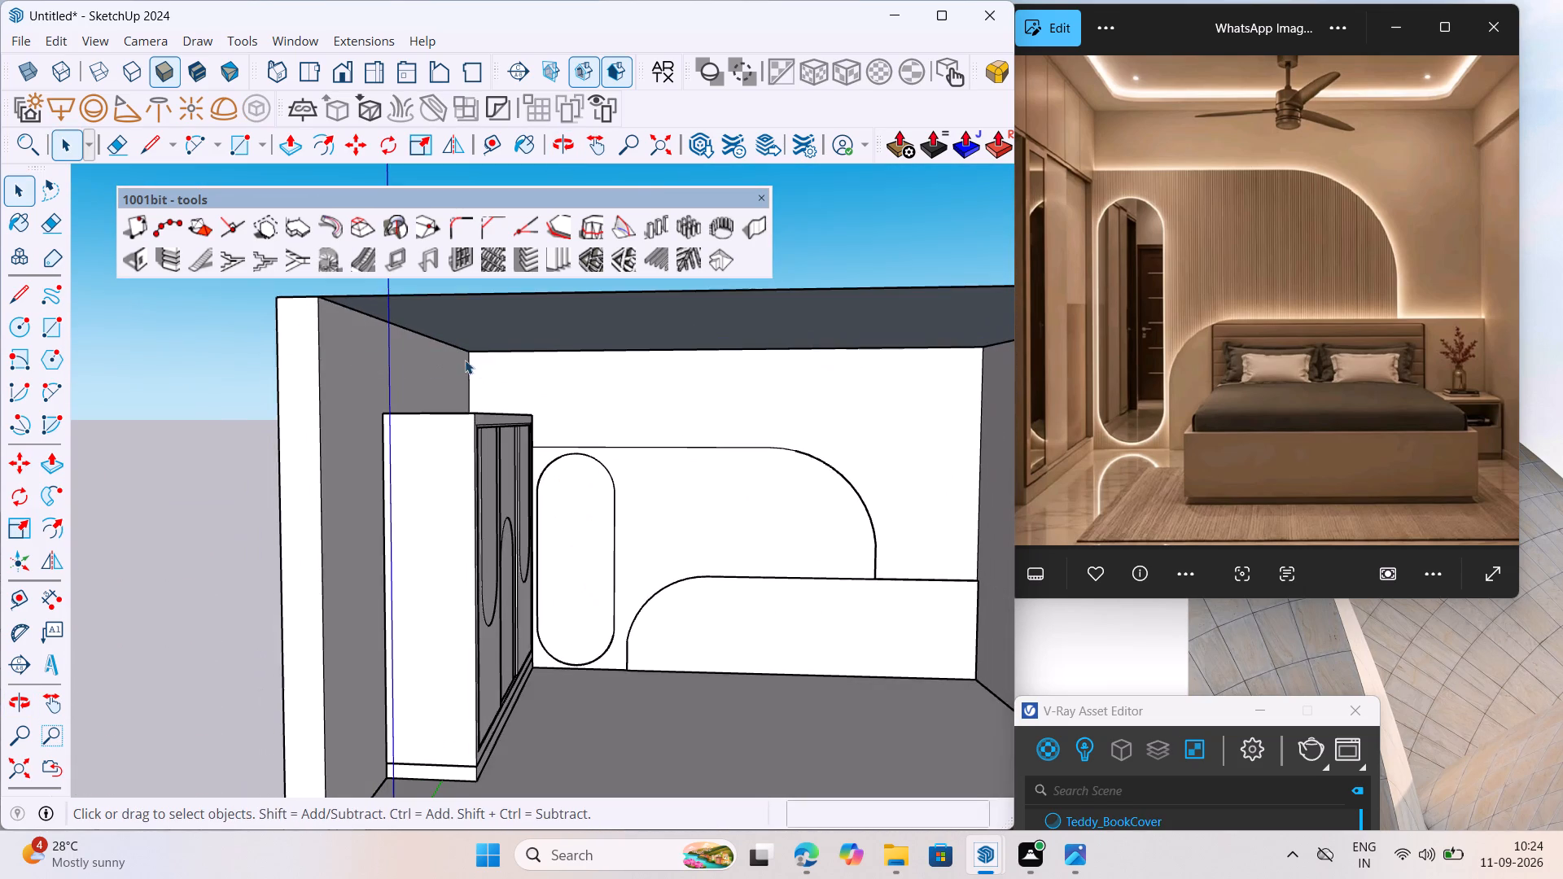
# Copy the ceiling group 9" straight down from its front corner.
pyautogui.scroll(-6, 520, 529)
pyautogui.moveTo(473, 413); pyautogui.dragTo(512, 546, button='middle')
pyautogui.doubleClick(543, 503)
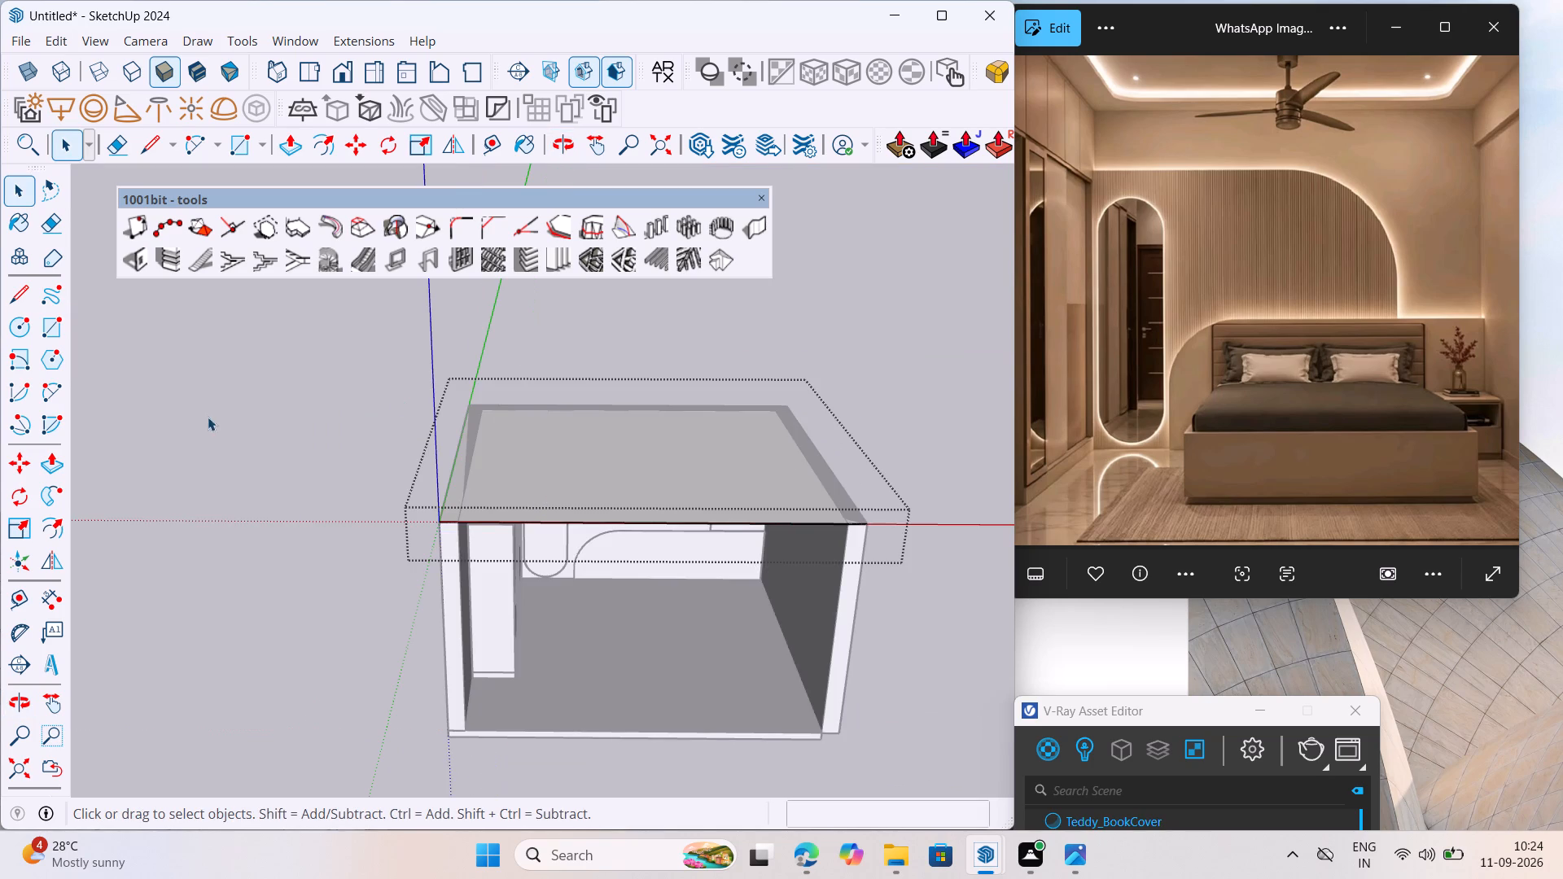
pyautogui.rightClick(208, 417)
pyautogui.click(282, 422)
pyautogui.click(519, 466)
pyautogui.click(24, 457)
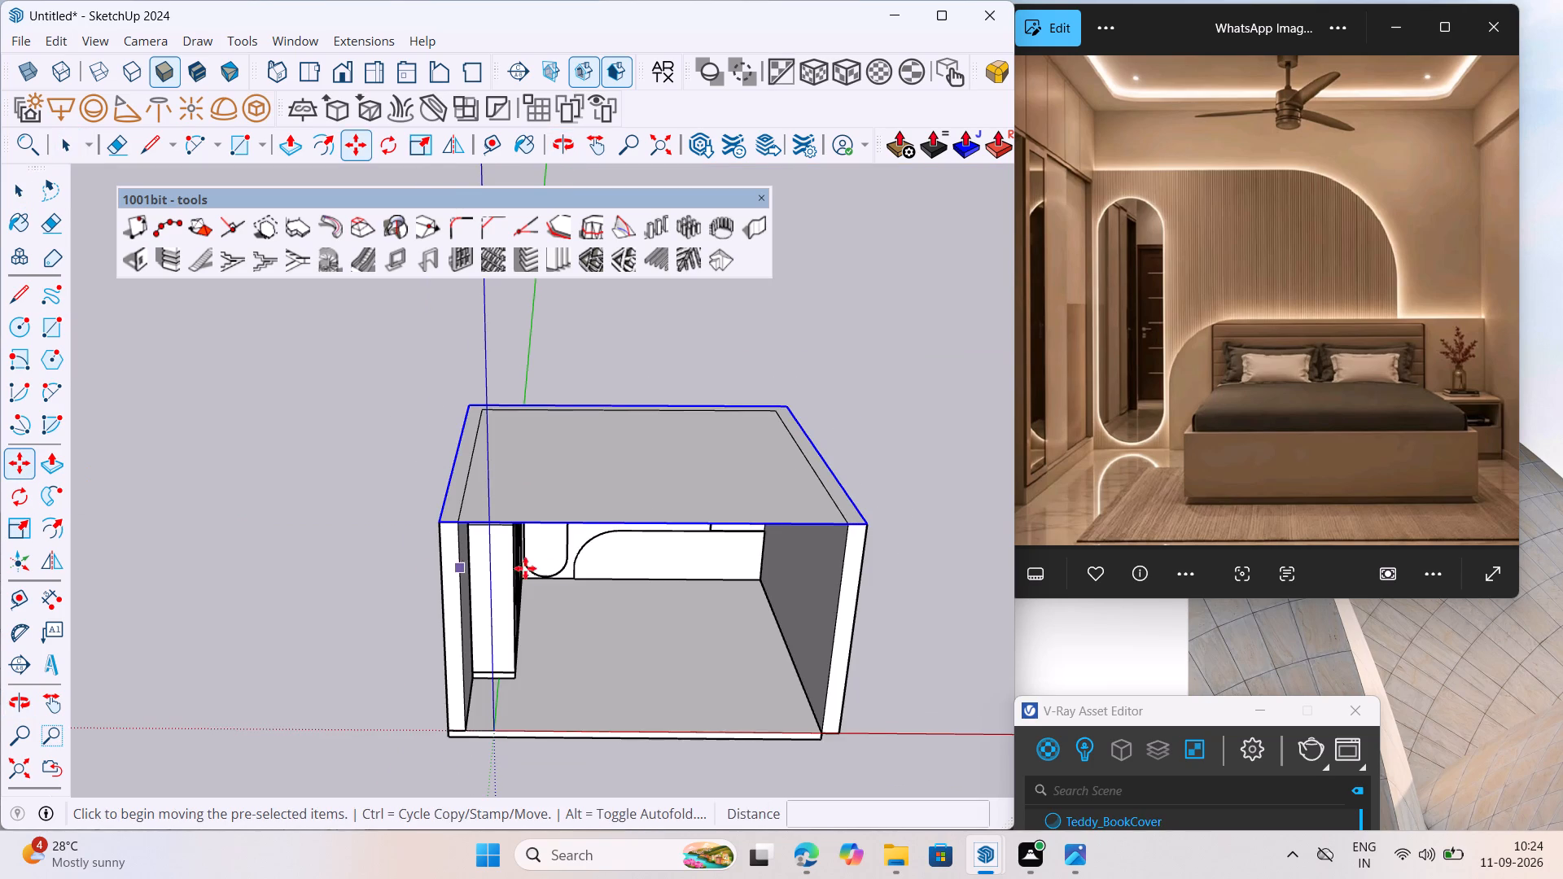
pyautogui.scroll(6, 557, 575)
pyautogui.click(208, 424)
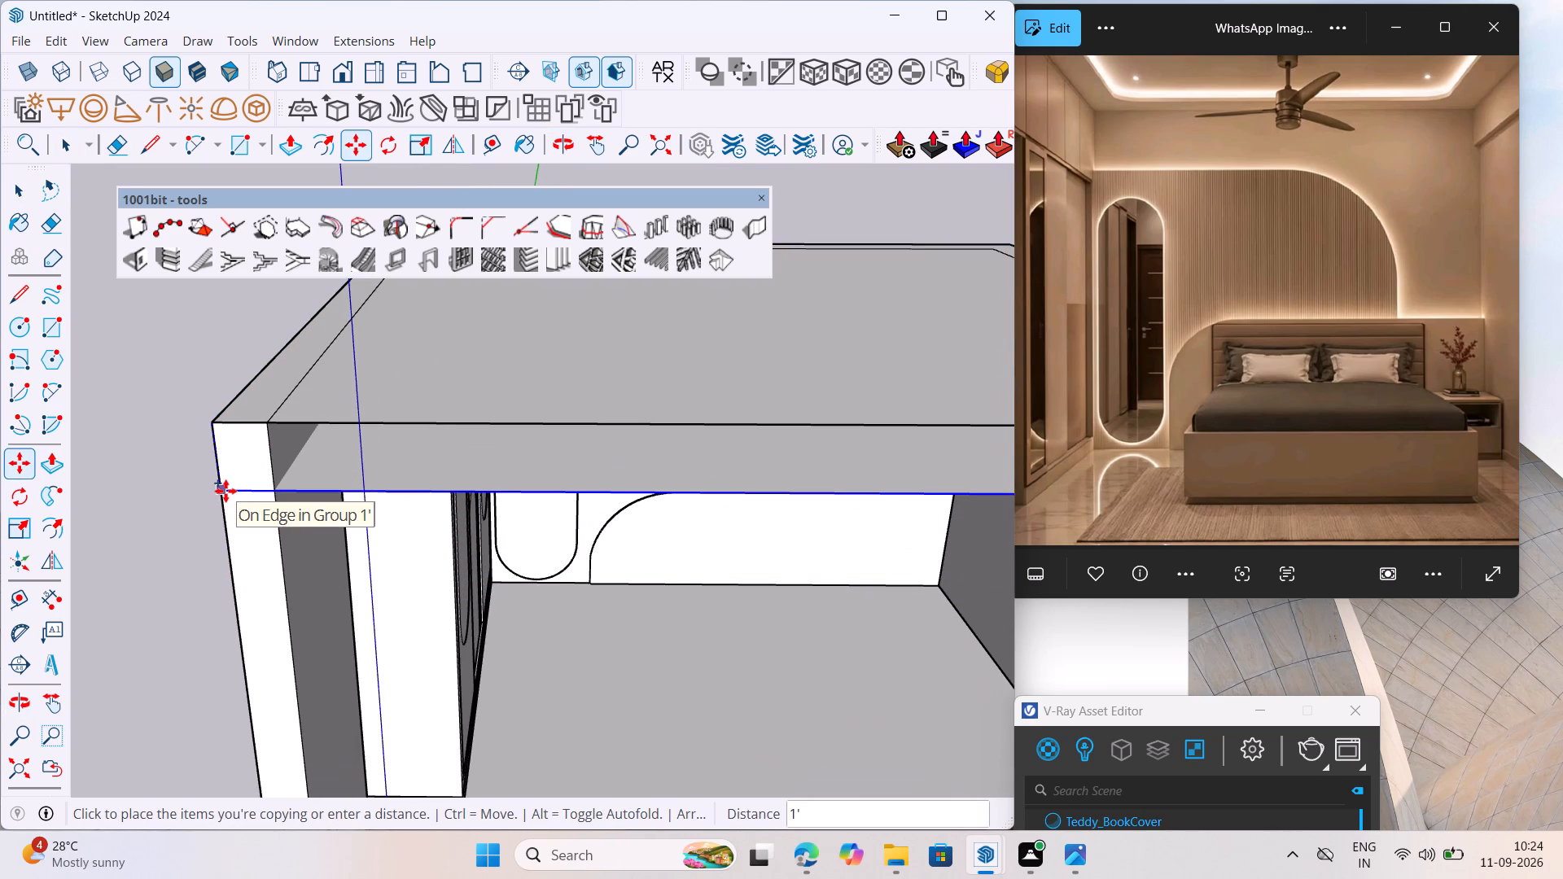
pyautogui.write('9"')
pyautogui.press('Return')
pyautogui.press('space')
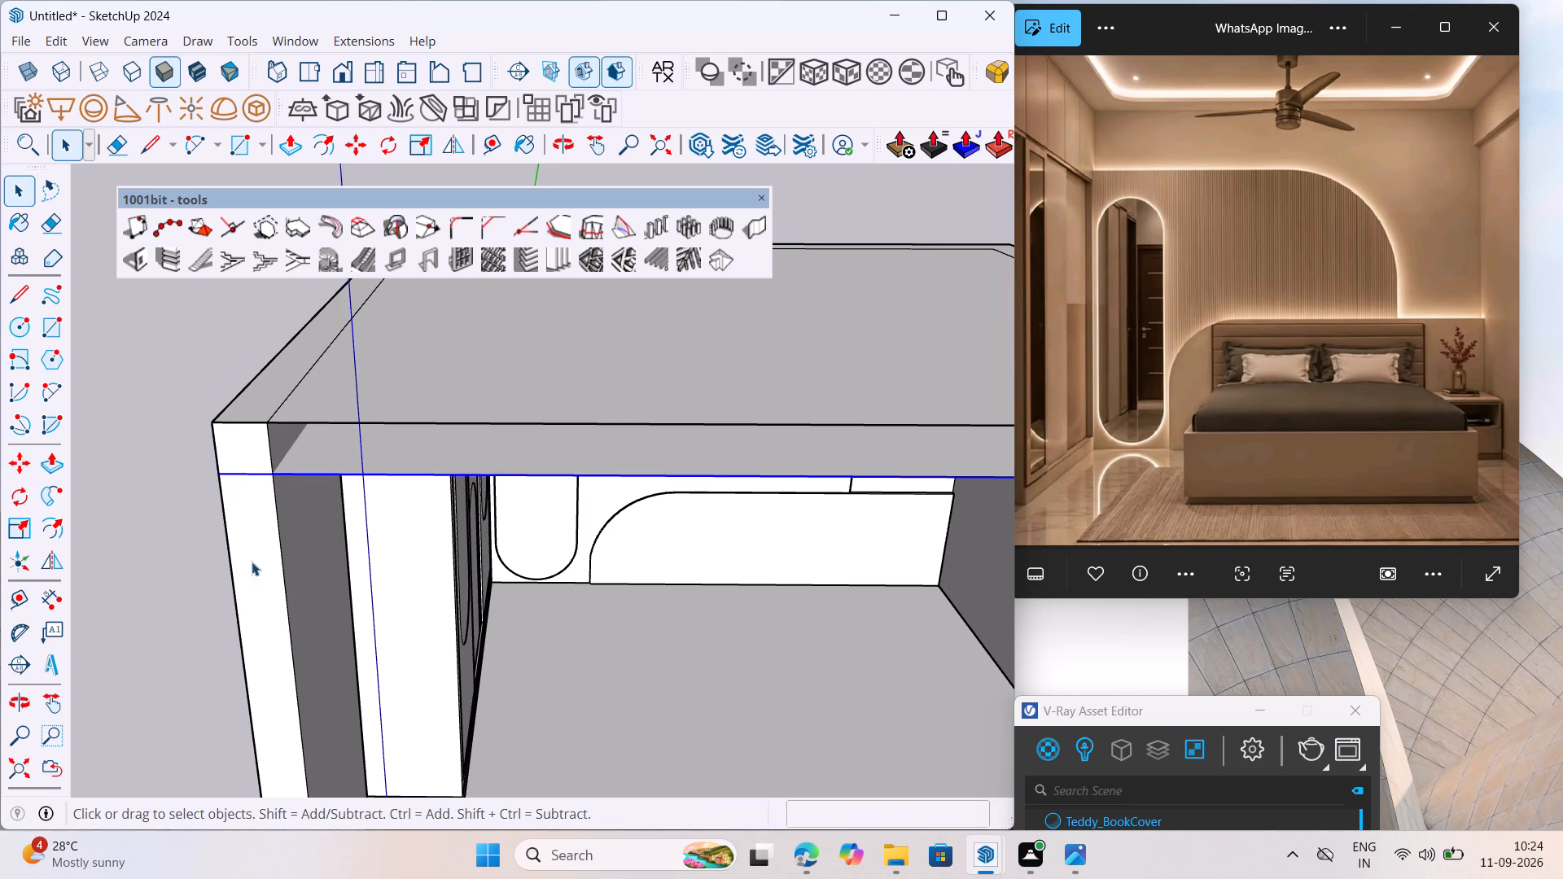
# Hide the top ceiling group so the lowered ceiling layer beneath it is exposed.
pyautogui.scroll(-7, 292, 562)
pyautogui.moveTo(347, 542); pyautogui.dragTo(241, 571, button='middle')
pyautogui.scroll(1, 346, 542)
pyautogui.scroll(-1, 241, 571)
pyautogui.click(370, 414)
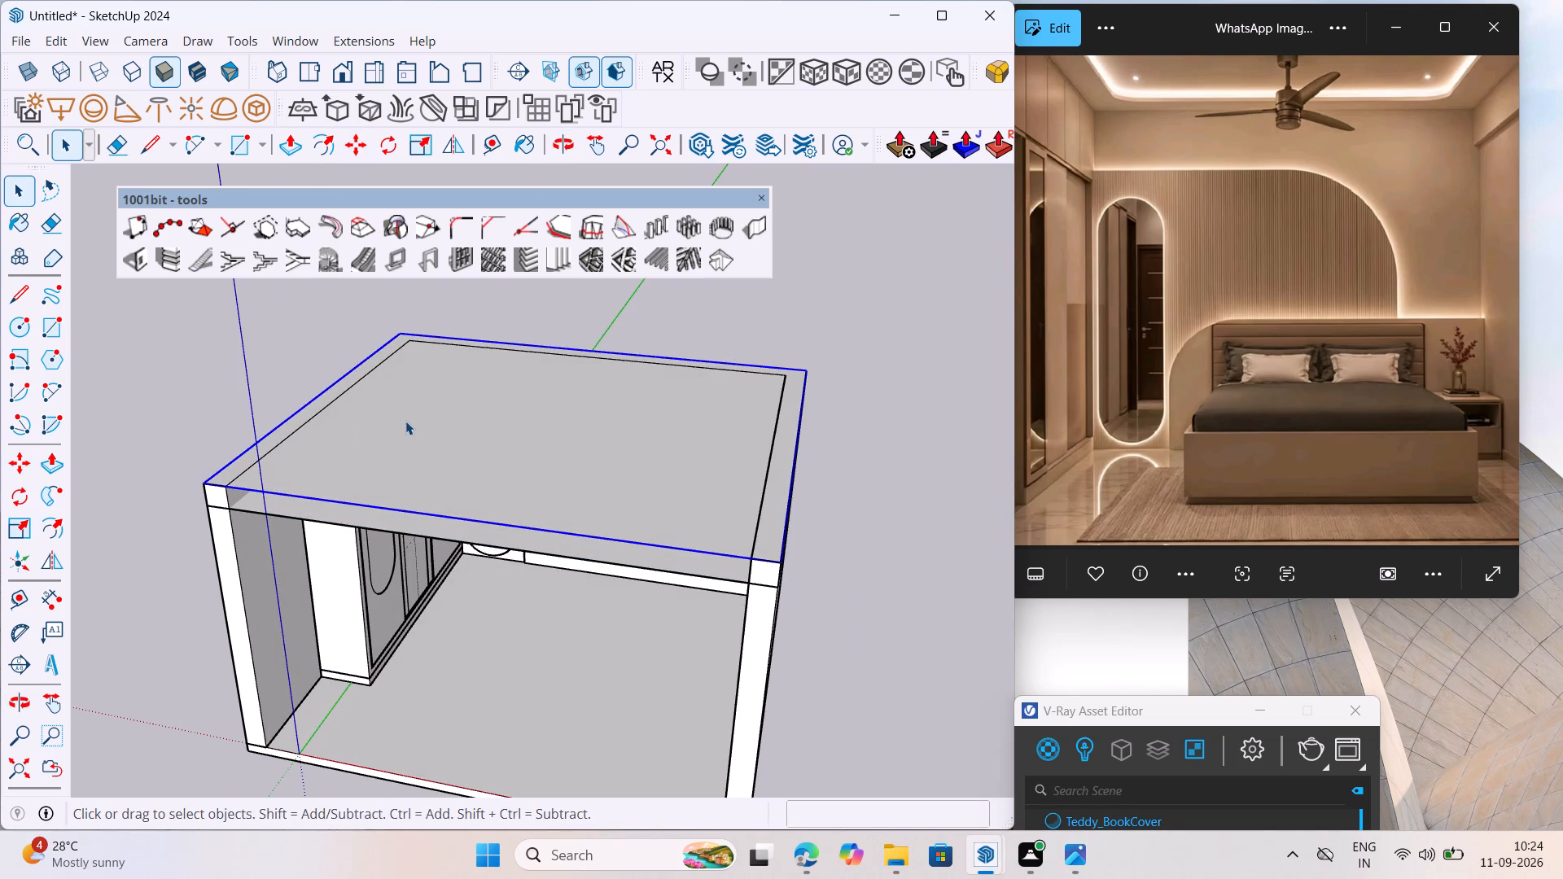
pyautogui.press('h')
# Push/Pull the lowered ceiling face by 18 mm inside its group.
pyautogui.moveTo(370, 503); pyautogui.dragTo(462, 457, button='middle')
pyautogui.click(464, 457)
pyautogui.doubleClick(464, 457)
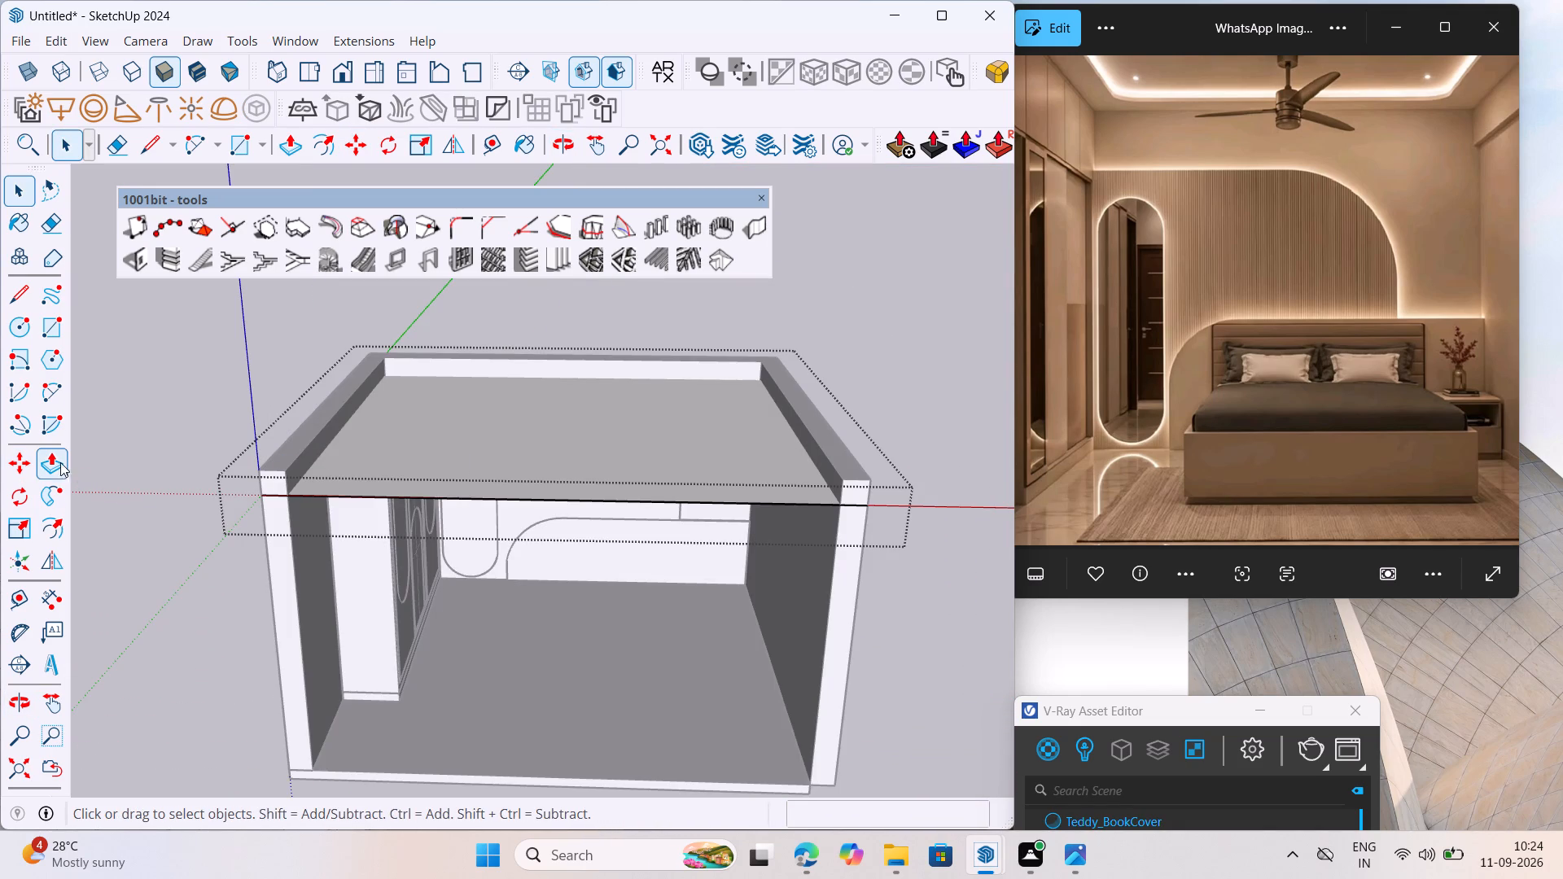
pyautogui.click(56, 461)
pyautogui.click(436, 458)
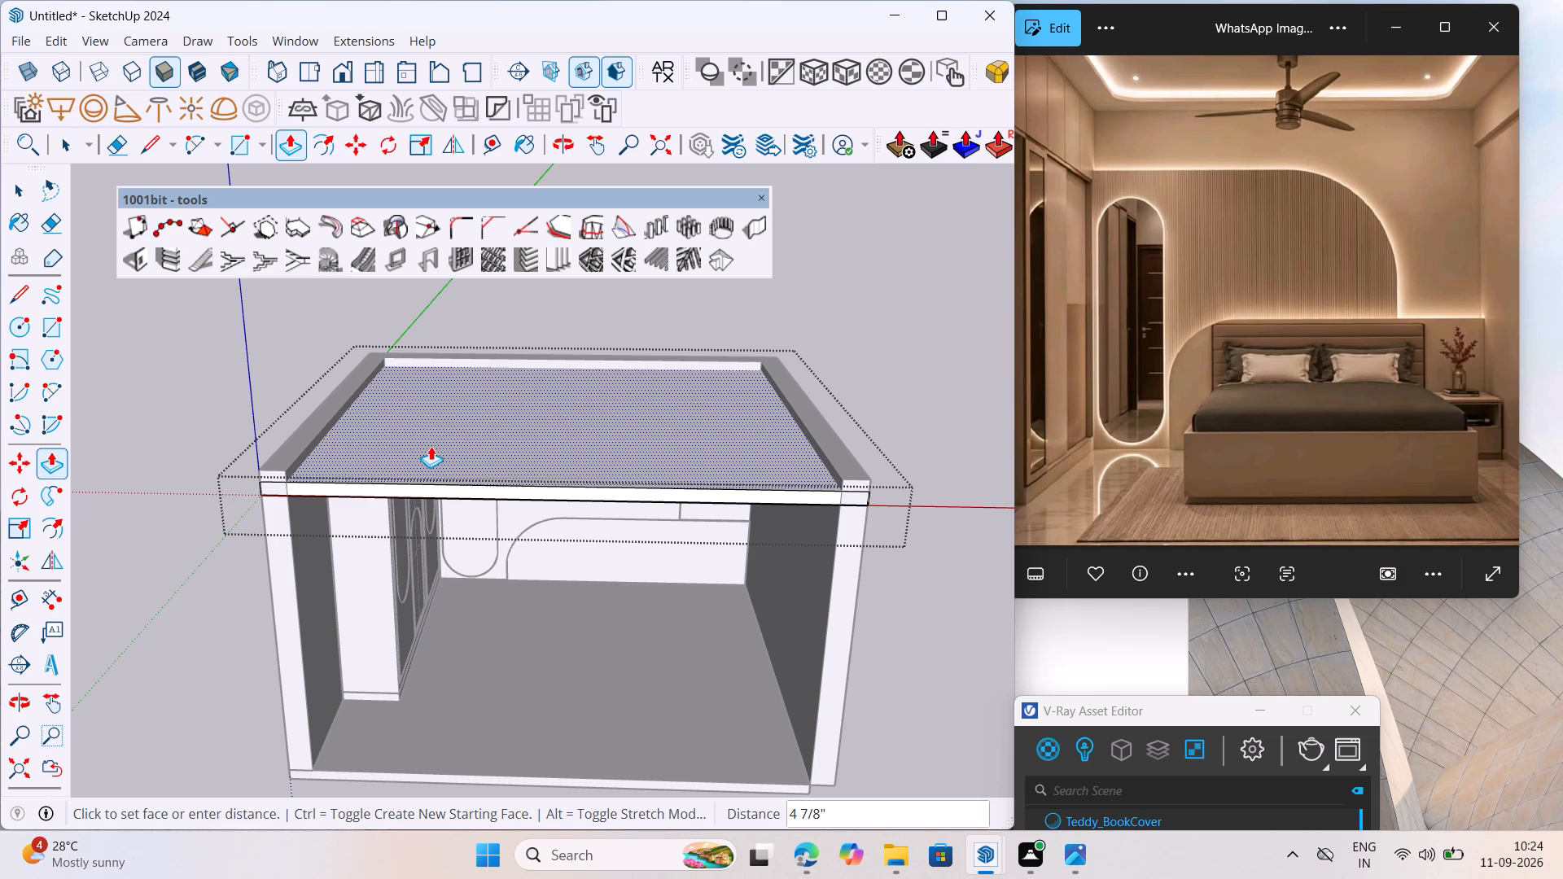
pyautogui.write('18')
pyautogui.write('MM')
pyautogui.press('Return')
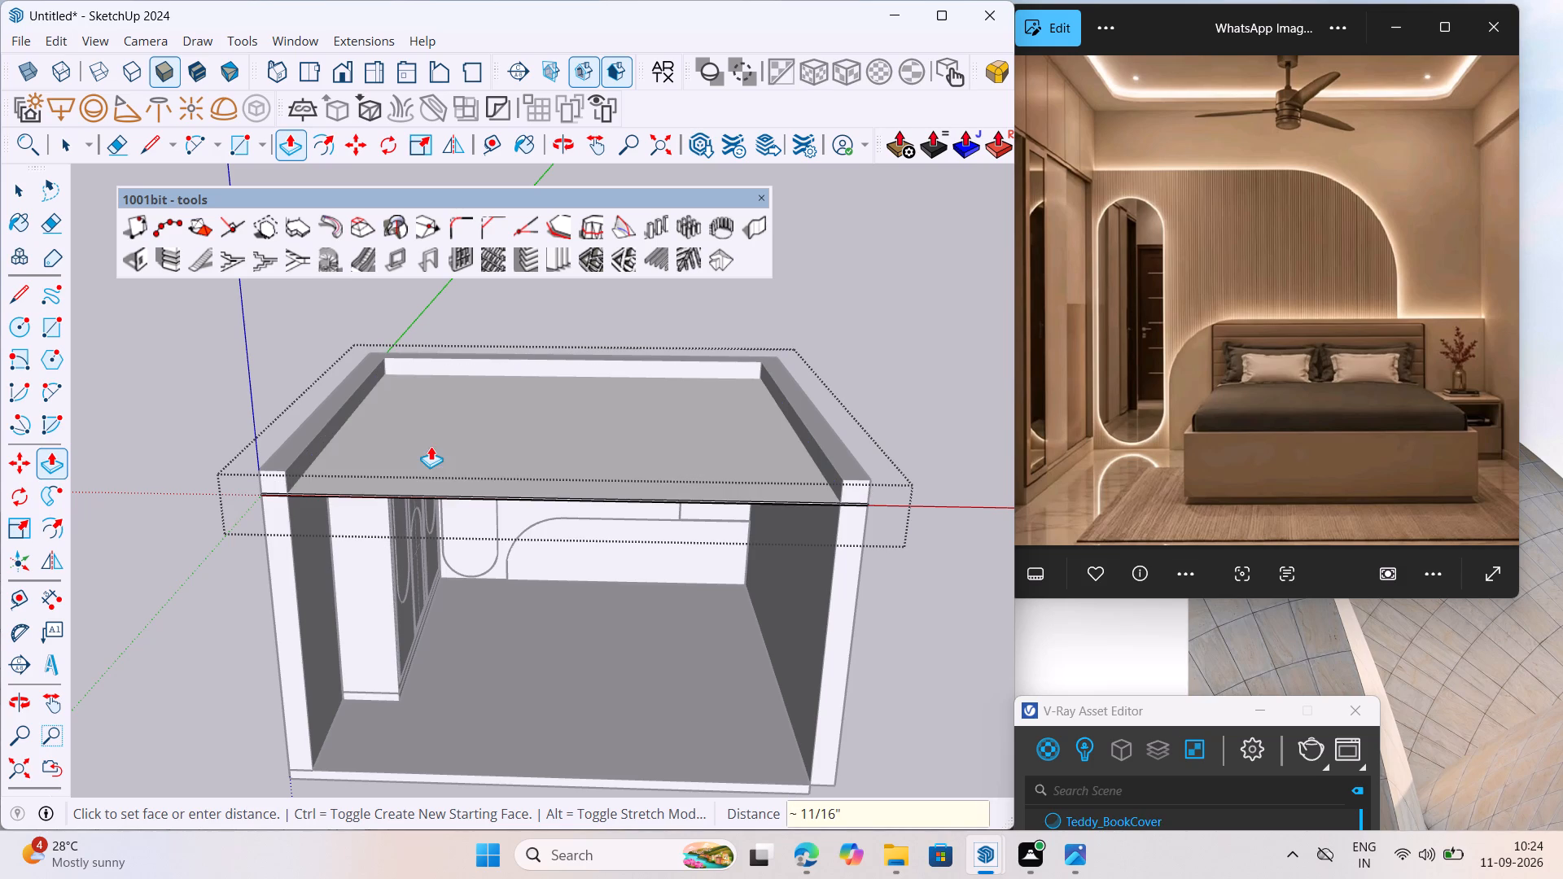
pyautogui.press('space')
# Examine the lowered ceiling layer and its fit between the walls from above, below and inside the room.
pyautogui.scroll(-1, 519, 520)
pyautogui.moveTo(480, 520); pyautogui.dragTo(506, 296, button='middle')
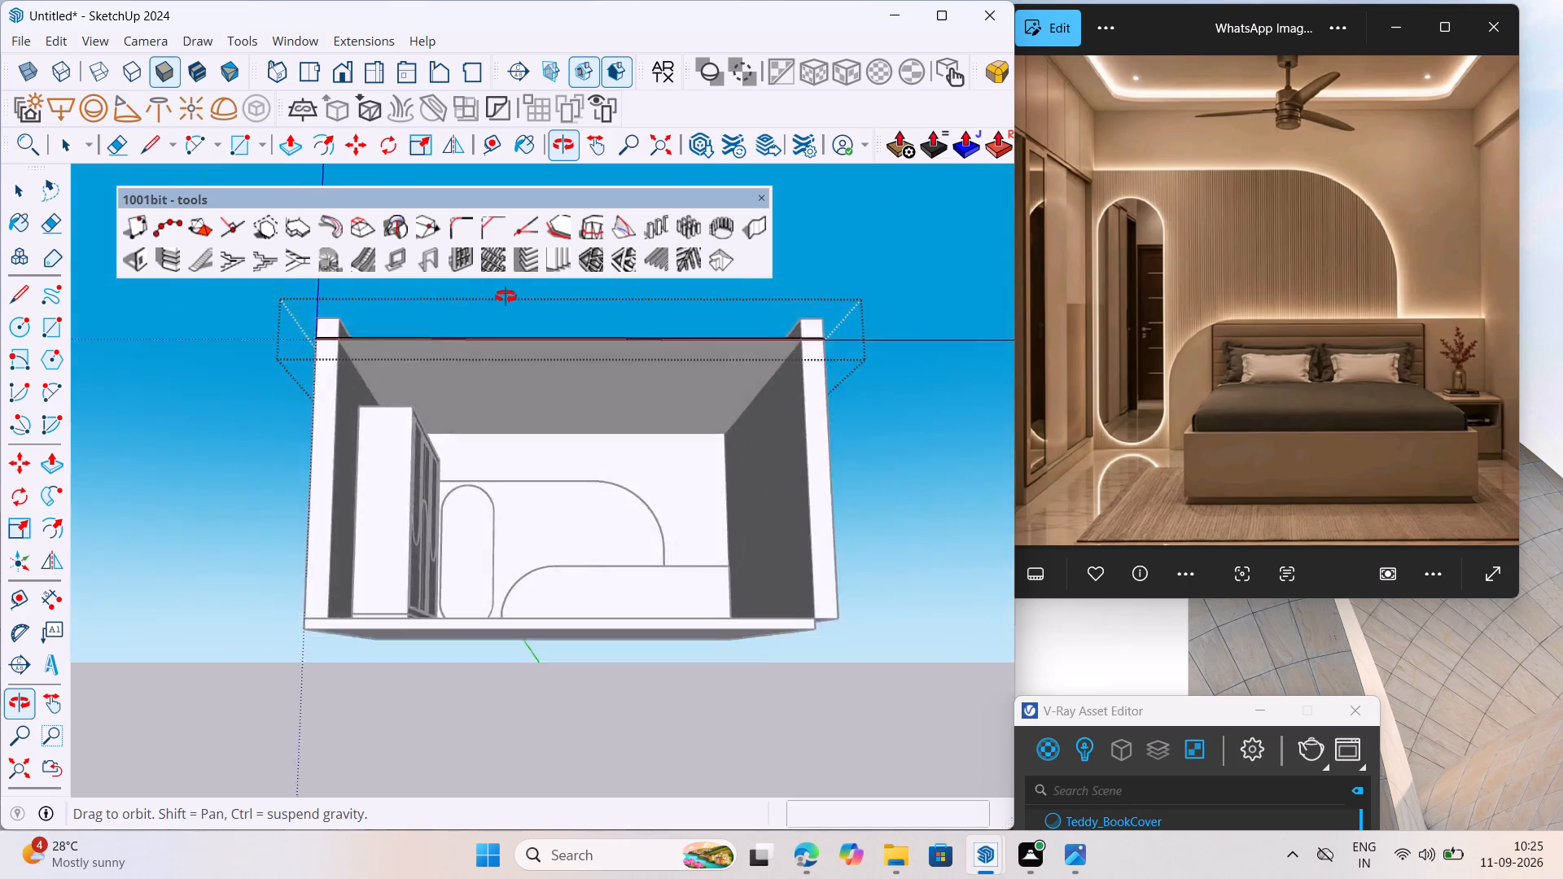
pyautogui.moveTo(506, 296); pyautogui.dragTo(428, 386, button='middle')
pyautogui.scroll(-4, 411, 466)
pyautogui.moveTo(449, 543); pyautogui.dragTo(445, 409, button='middle')
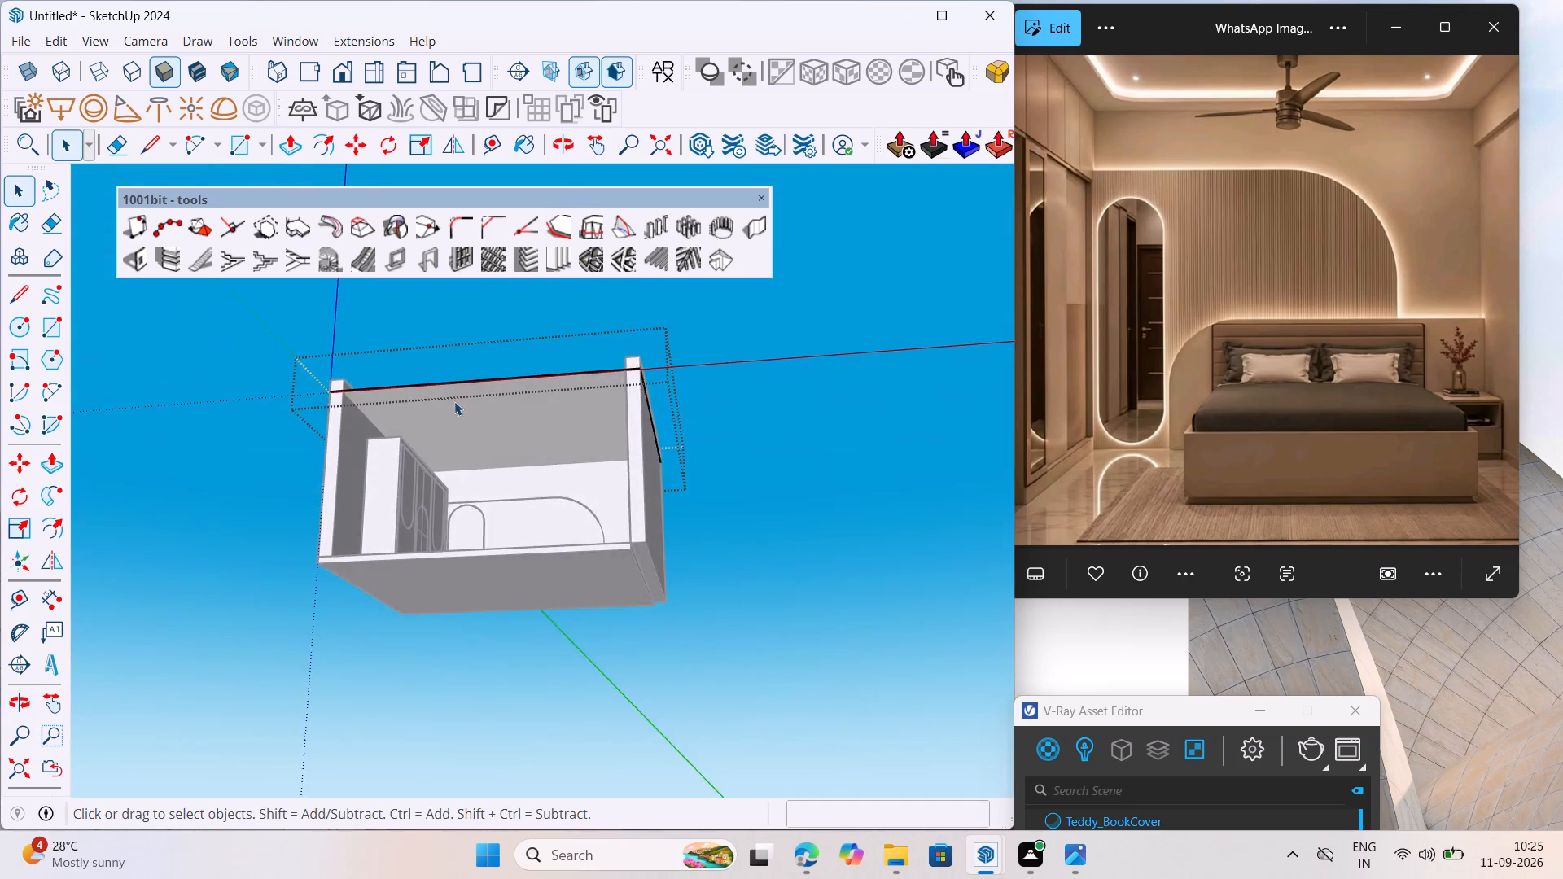
pyautogui.scroll(7, 453, 401)
pyautogui.scroll(-6, 349, 598)
pyautogui.moveTo(414, 610); pyautogui.dragTo(584, 496, button='middle')
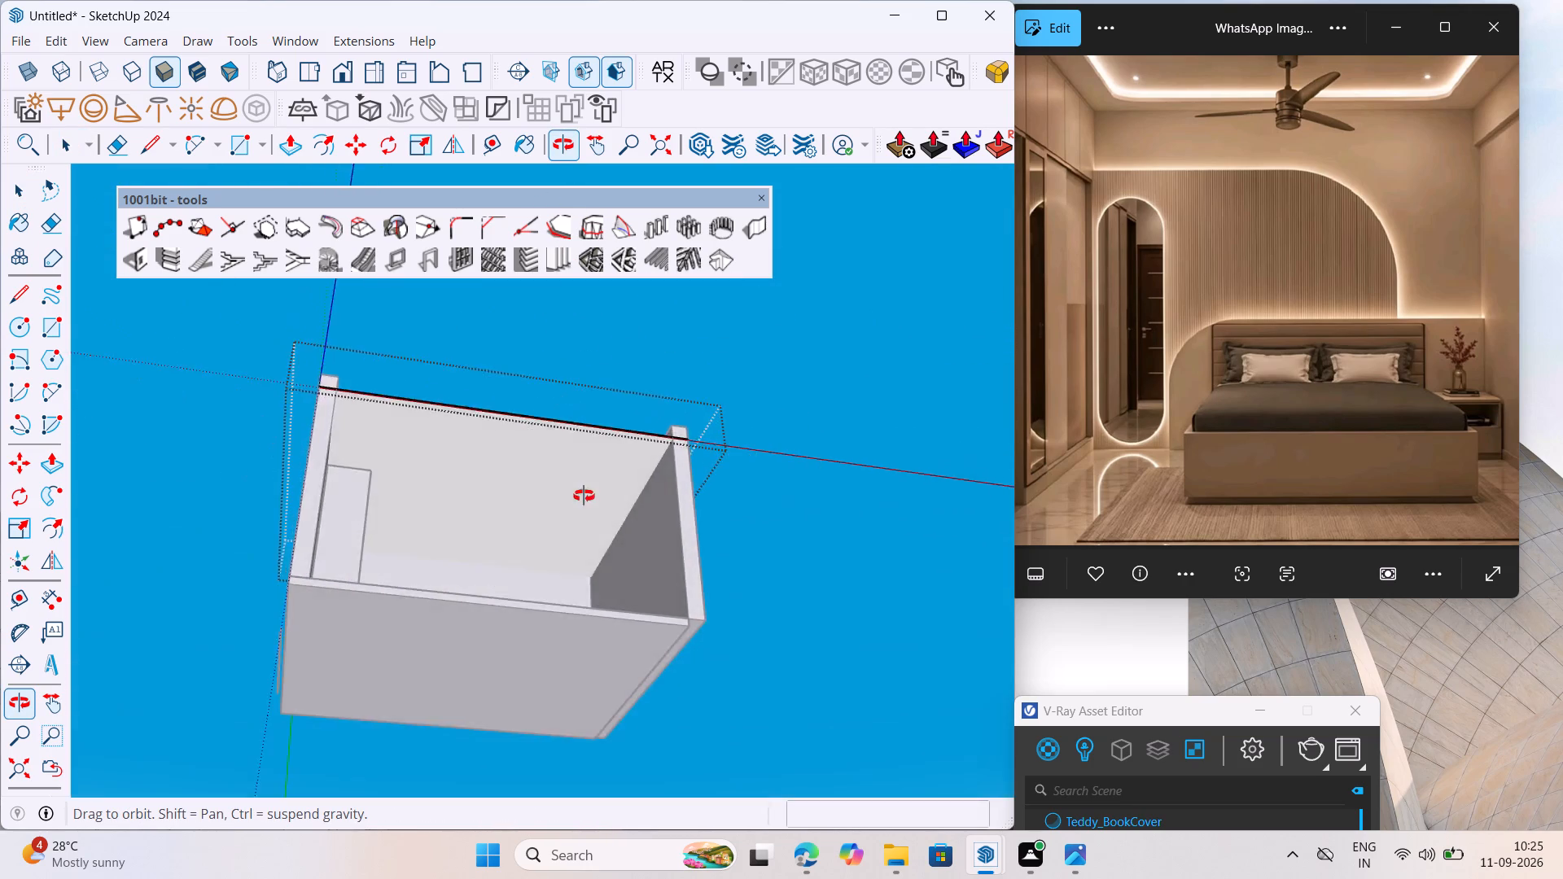
pyautogui.moveTo(584, 496); pyautogui.dragTo(536, 870, button='middle')
pyautogui.scroll(-1, 537, 869)
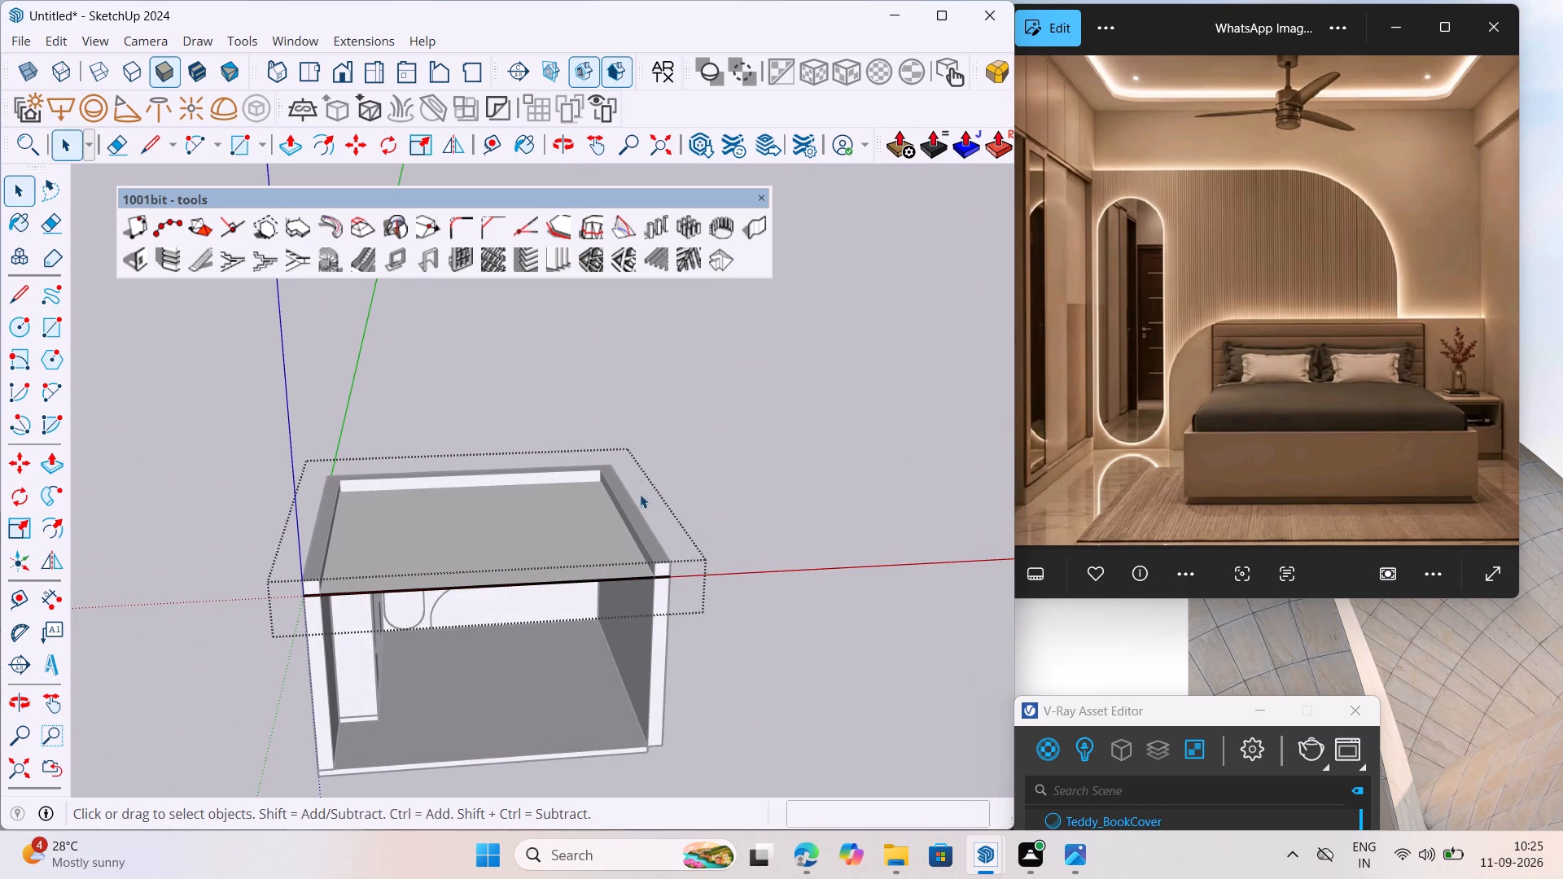
pyautogui.moveTo(454, 559); pyautogui.dragTo(401, 348, button='middle')
pyautogui.scroll(6, 454, 568)
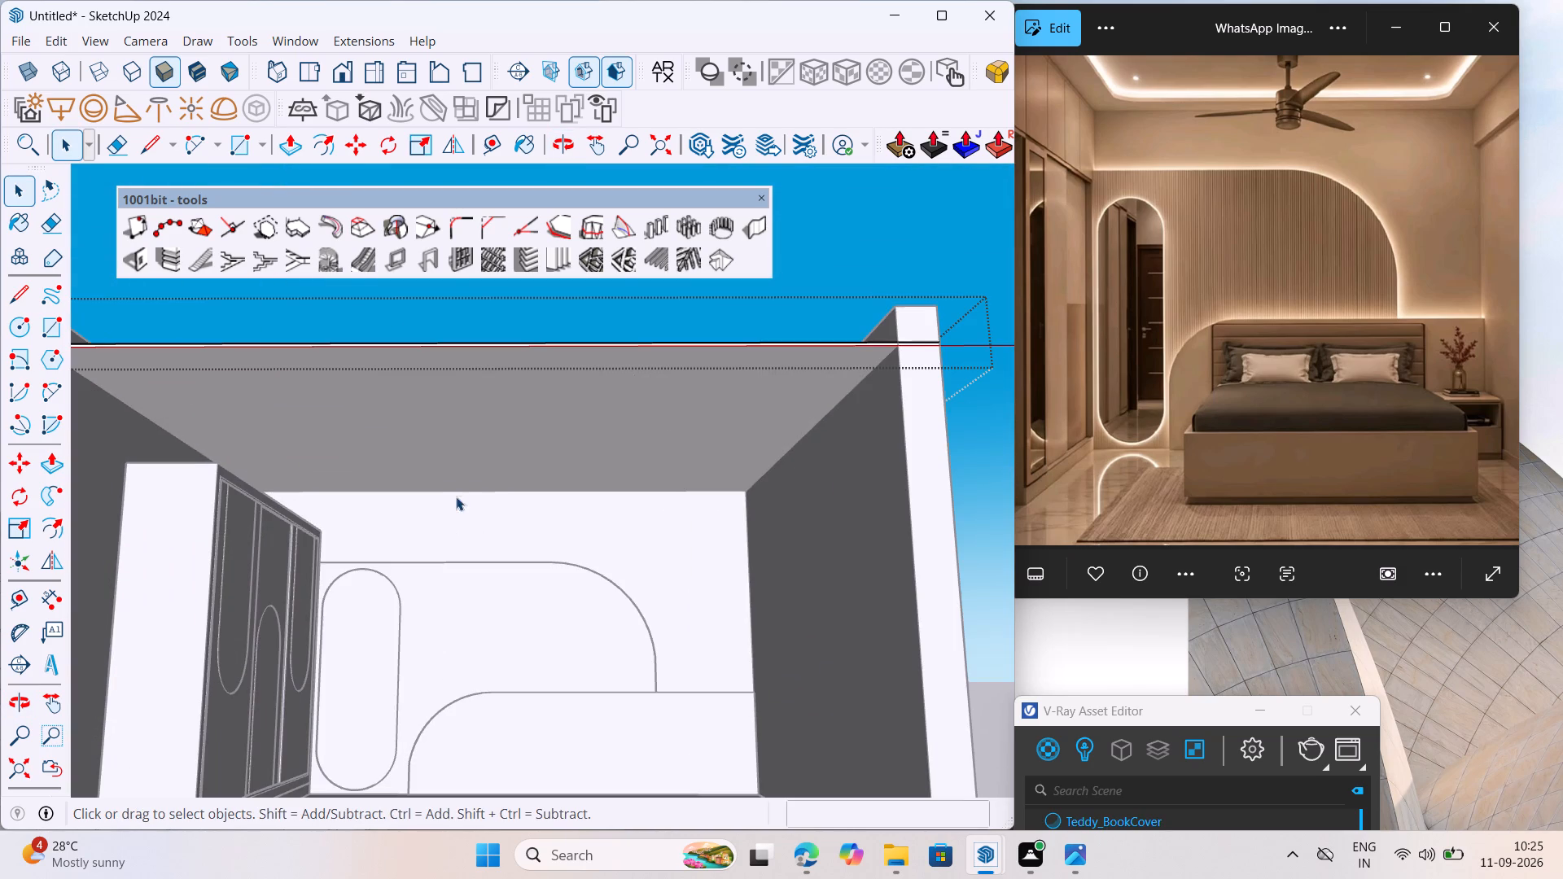
pyautogui.press('space')
pyautogui.click(479, 423)
pyautogui.tripleClick(472, 438)
pyautogui.click(472, 438)
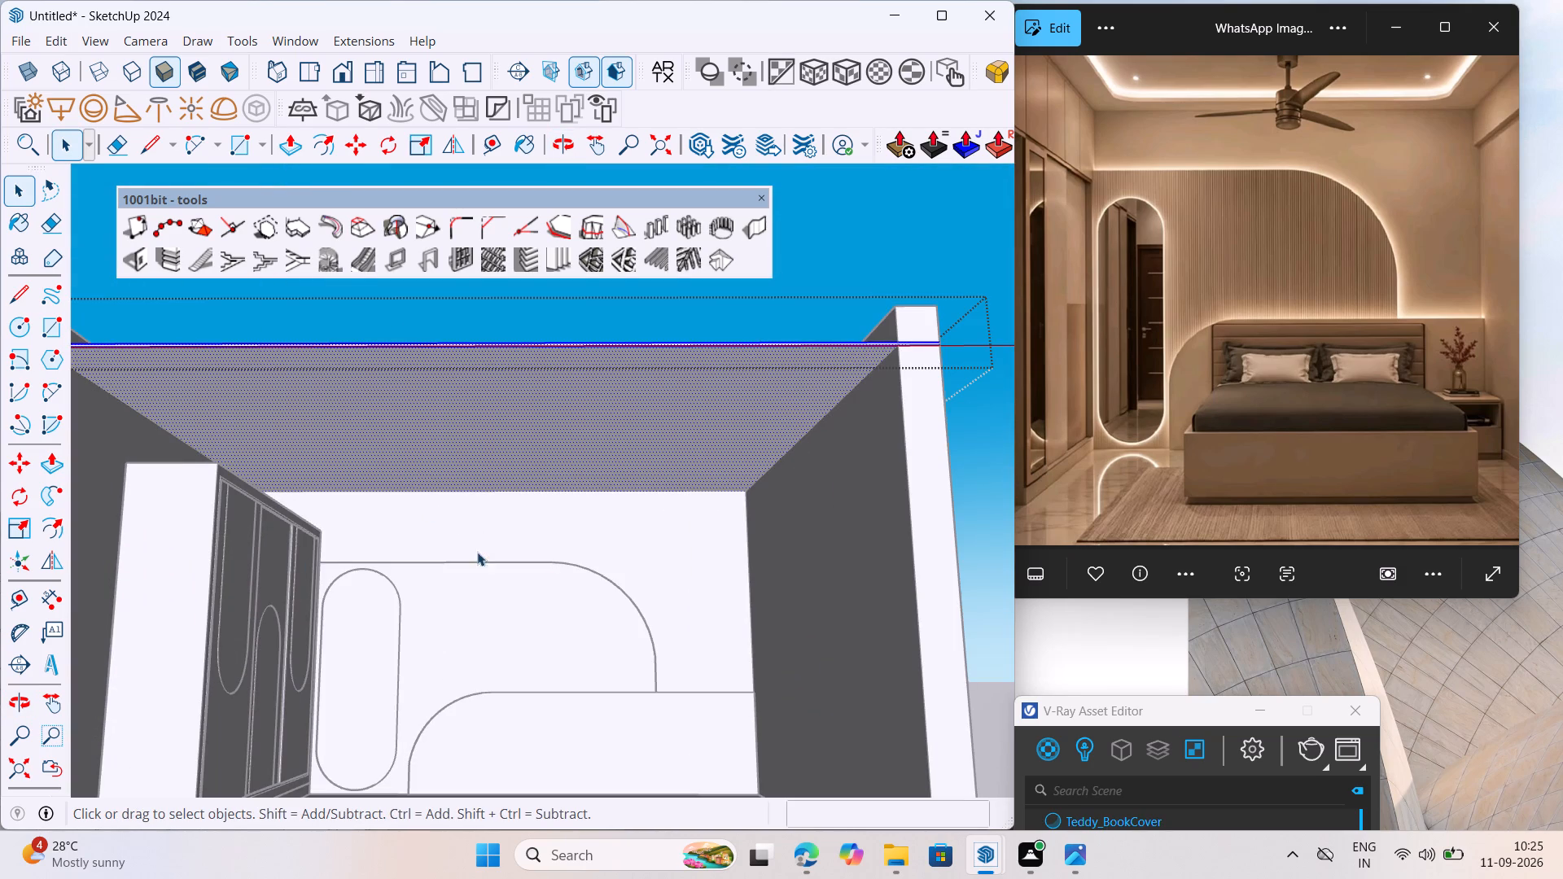
pyautogui.scroll(1, 702, 515)
pyautogui.moveTo(702, 515); pyautogui.dragTo(707, 650, button='middle')
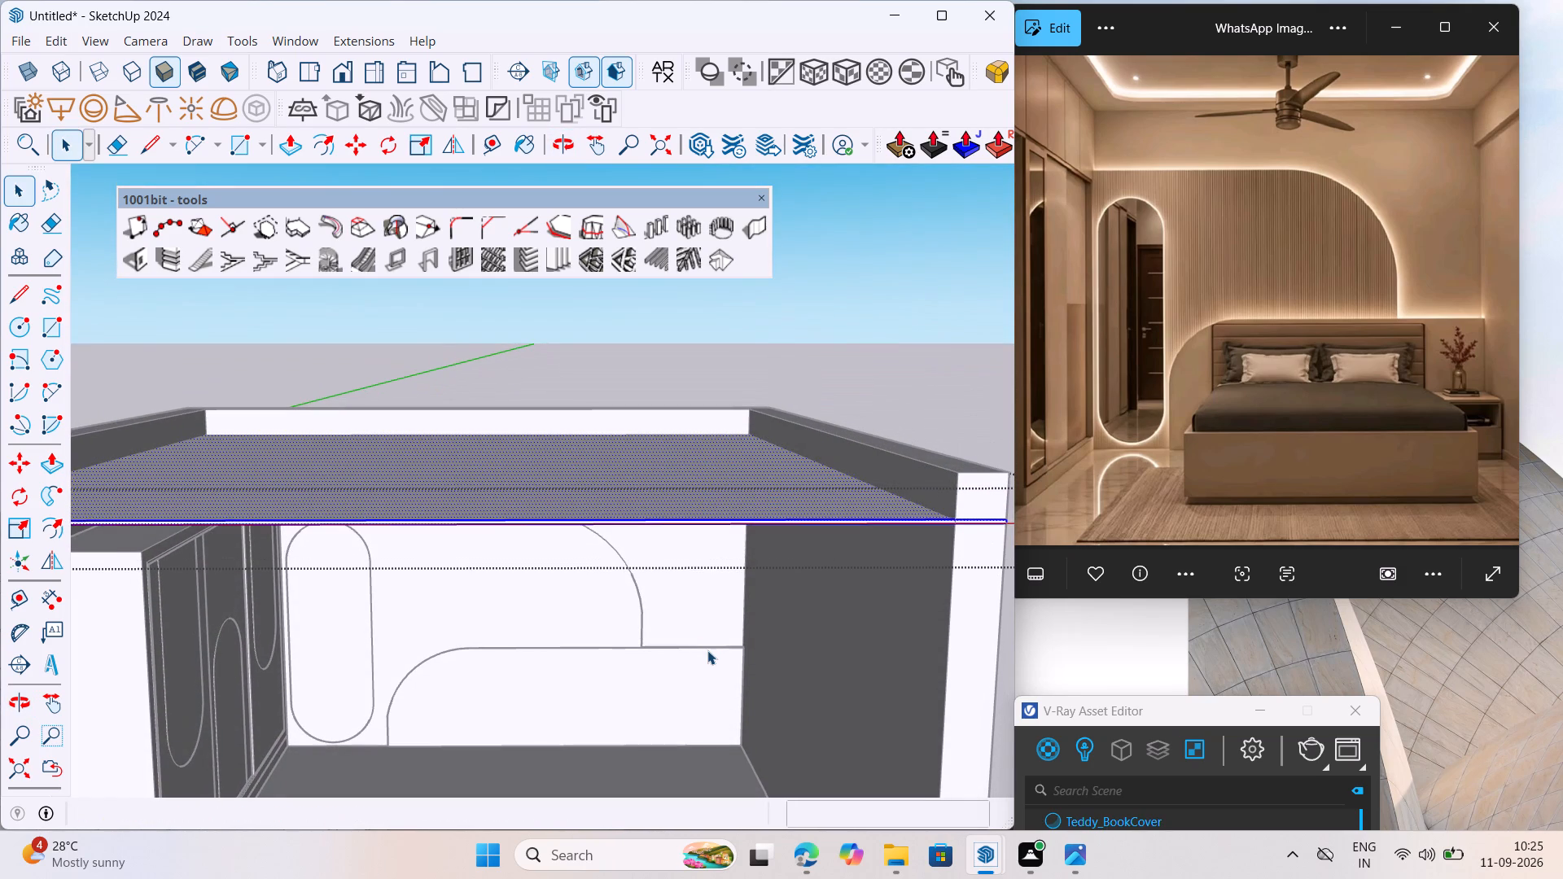
# Undo the 18 mm thickness, the hiding and the ceiling layers, back to the open-topped room.
pyautogui.hotkey('ctrl', 'z')
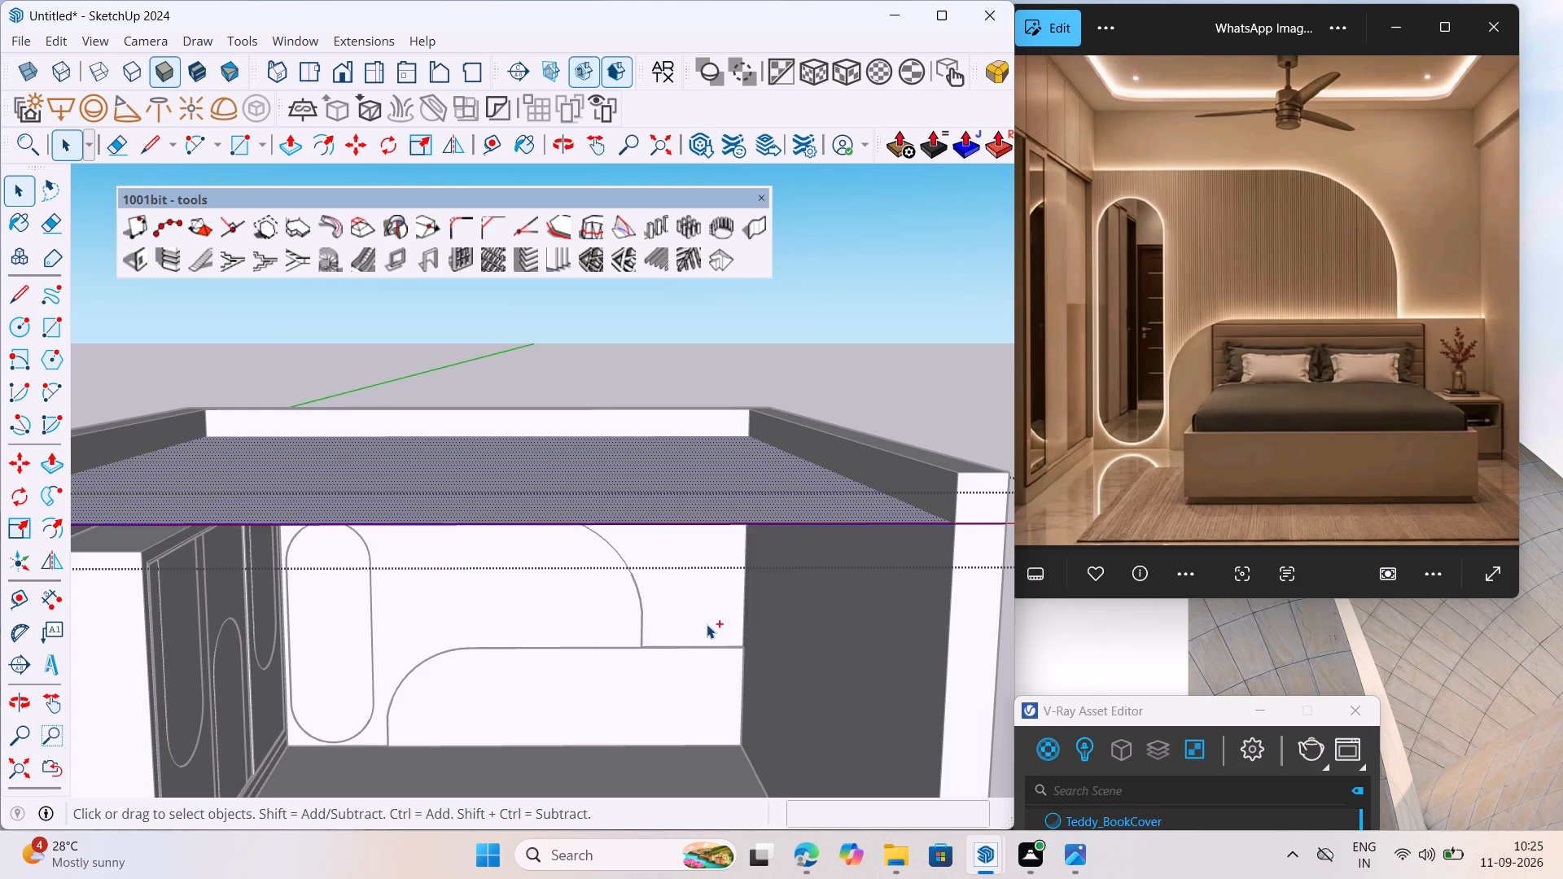
pyautogui.hotkey('ctrl', 'z')
pyautogui.hotkey('ctrl', 'z')
pyautogui.moveTo(649, 494); pyautogui.dragTo(672, 597, button='middle')
pyautogui.scroll(-7, 670, 514)
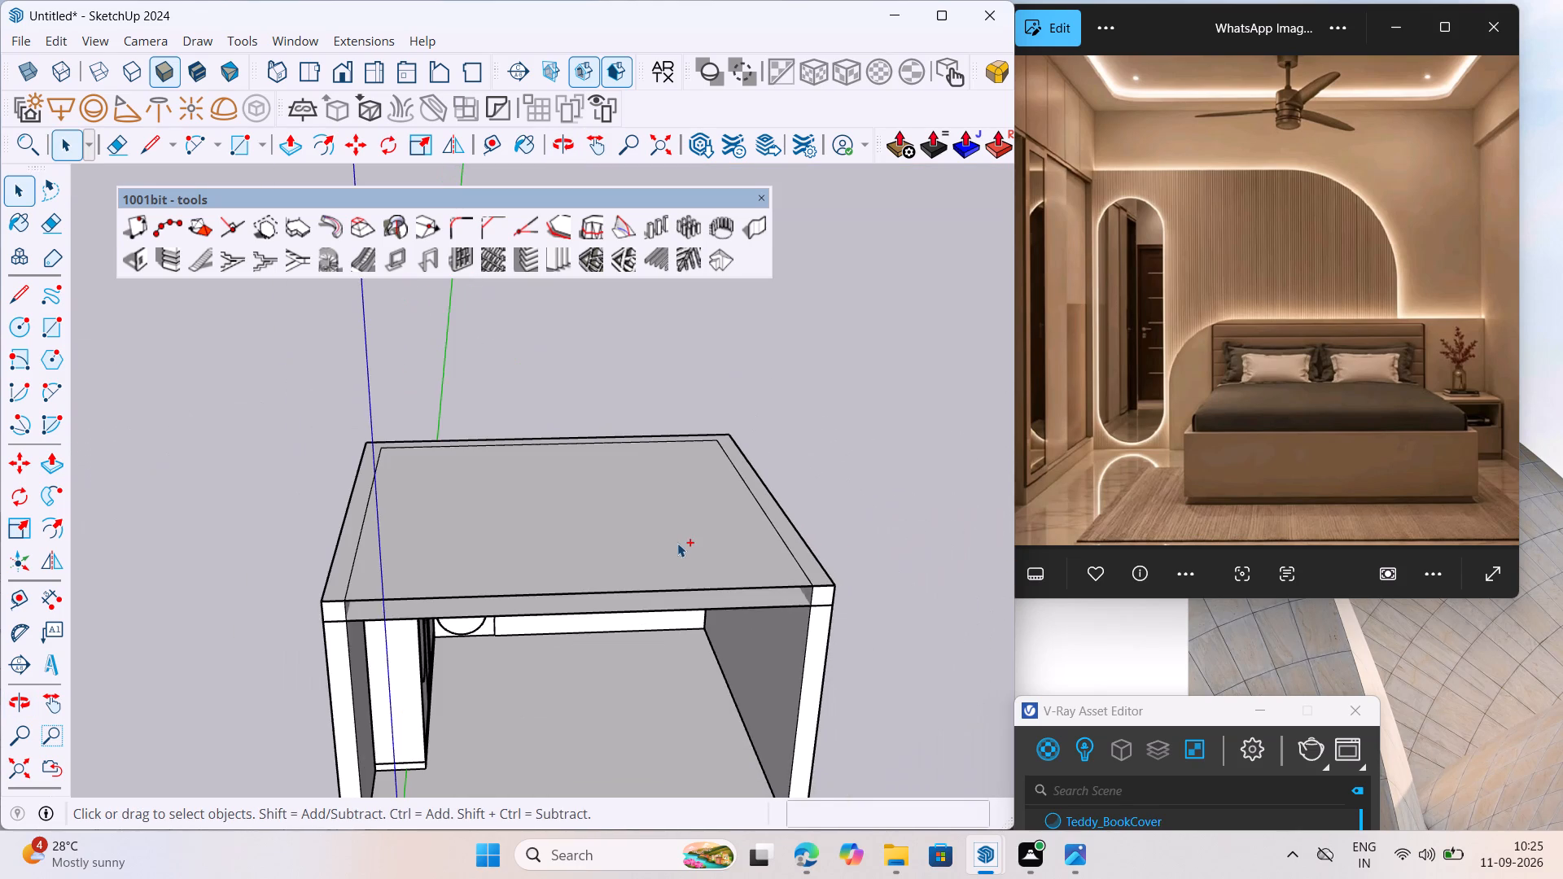
pyautogui.hotkey('ctrl', 'z')
pyautogui.hotkey('ctrl', 'z')
pyautogui.scroll(5, 391, 456)
pyautogui.hotkey('ctrl', 'z')
pyautogui.hotkey('ctrl', 'z')
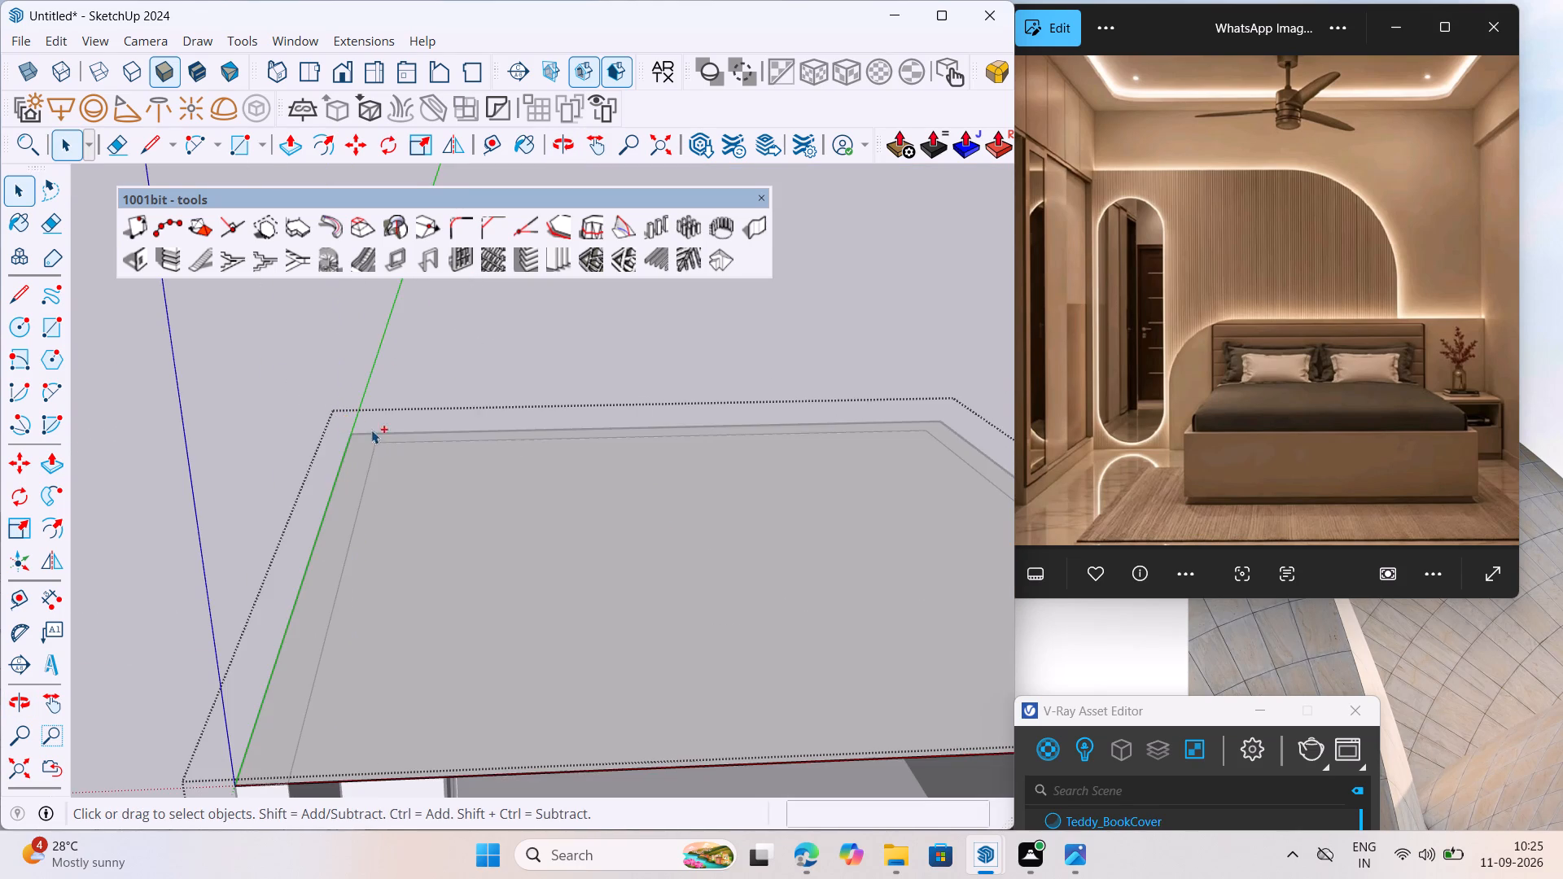
pyautogui.hotkey('ctrl', 'z')
pyautogui.hotkey('ctrl', 'z')
pyautogui.click(406, 492)
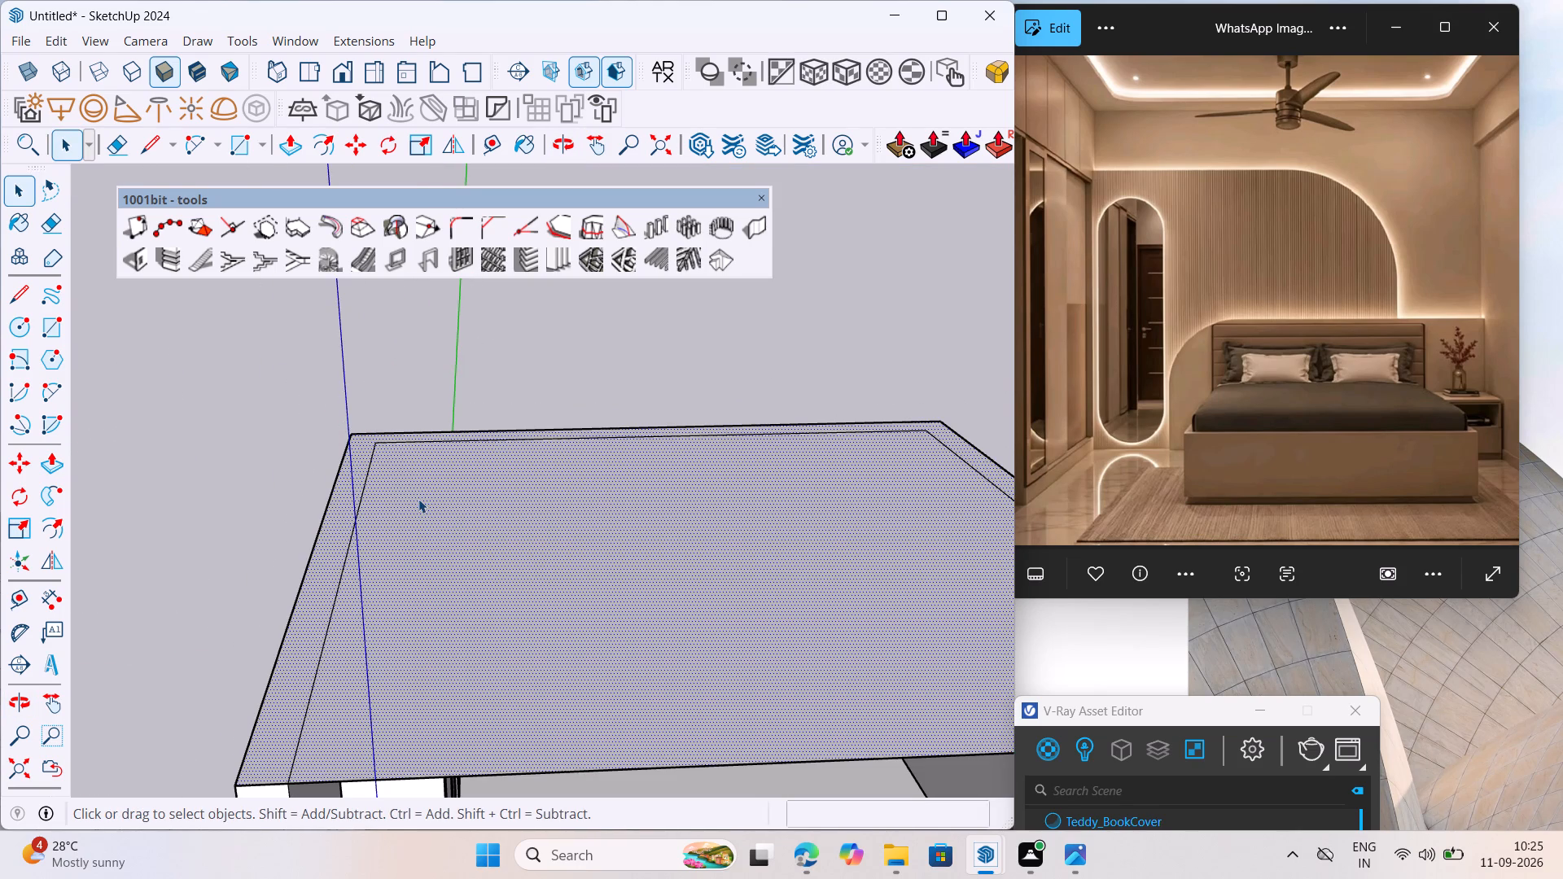
pyautogui.hotkey('ctrl', 'z')
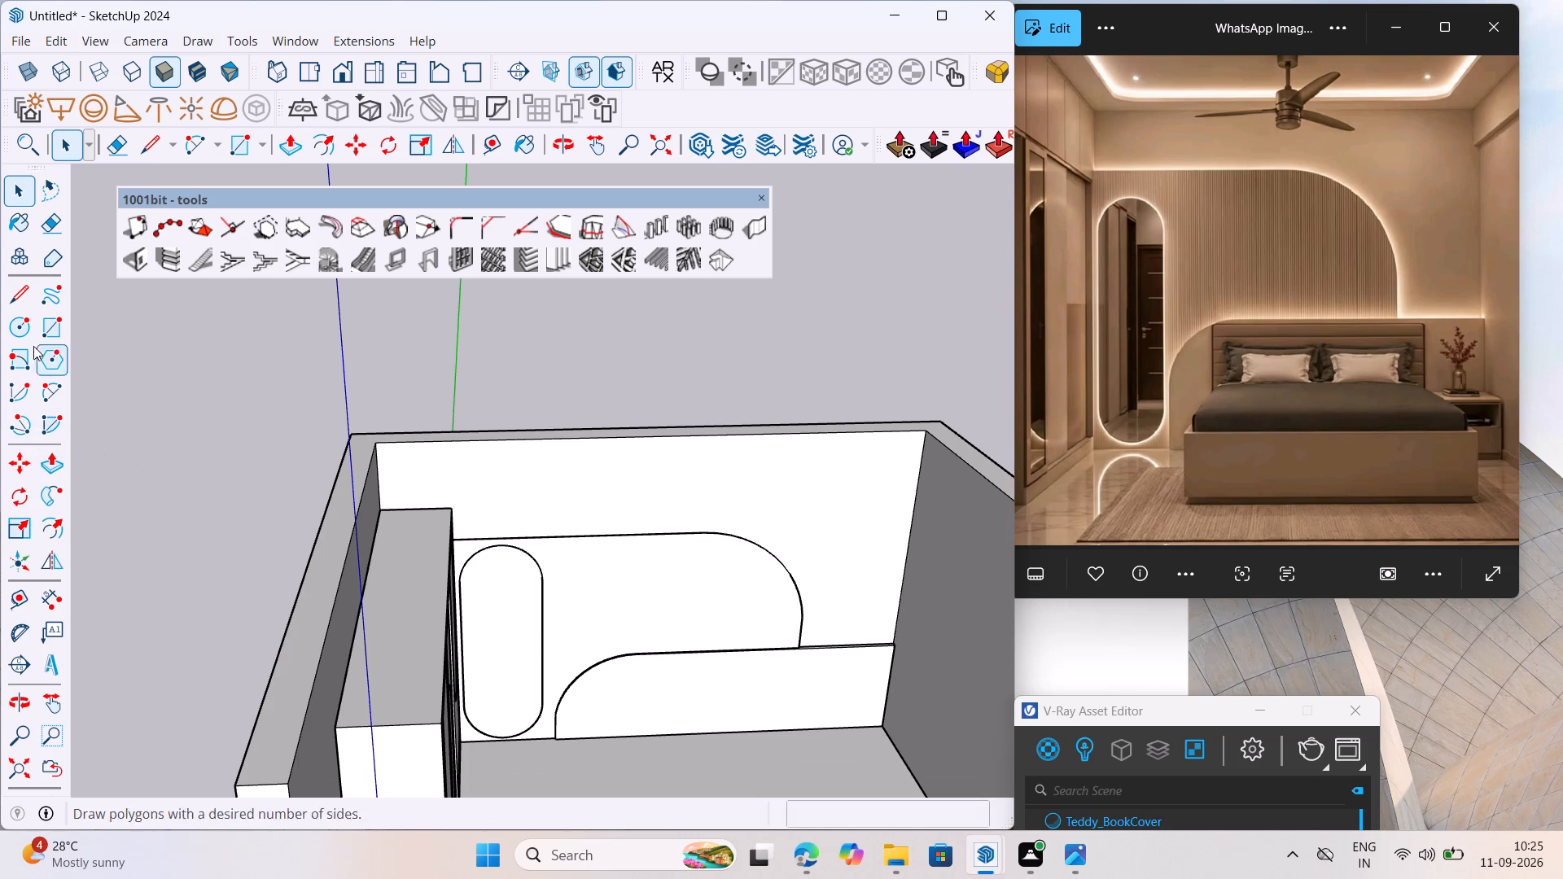
# Draw a ceiling rectangle between the inner top corners of the walls, from the back corner to the opposite front corner.
pyautogui.click(43, 325)
pyautogui.scroll(6, 320, 372)
pyautogui.click(408, 481)
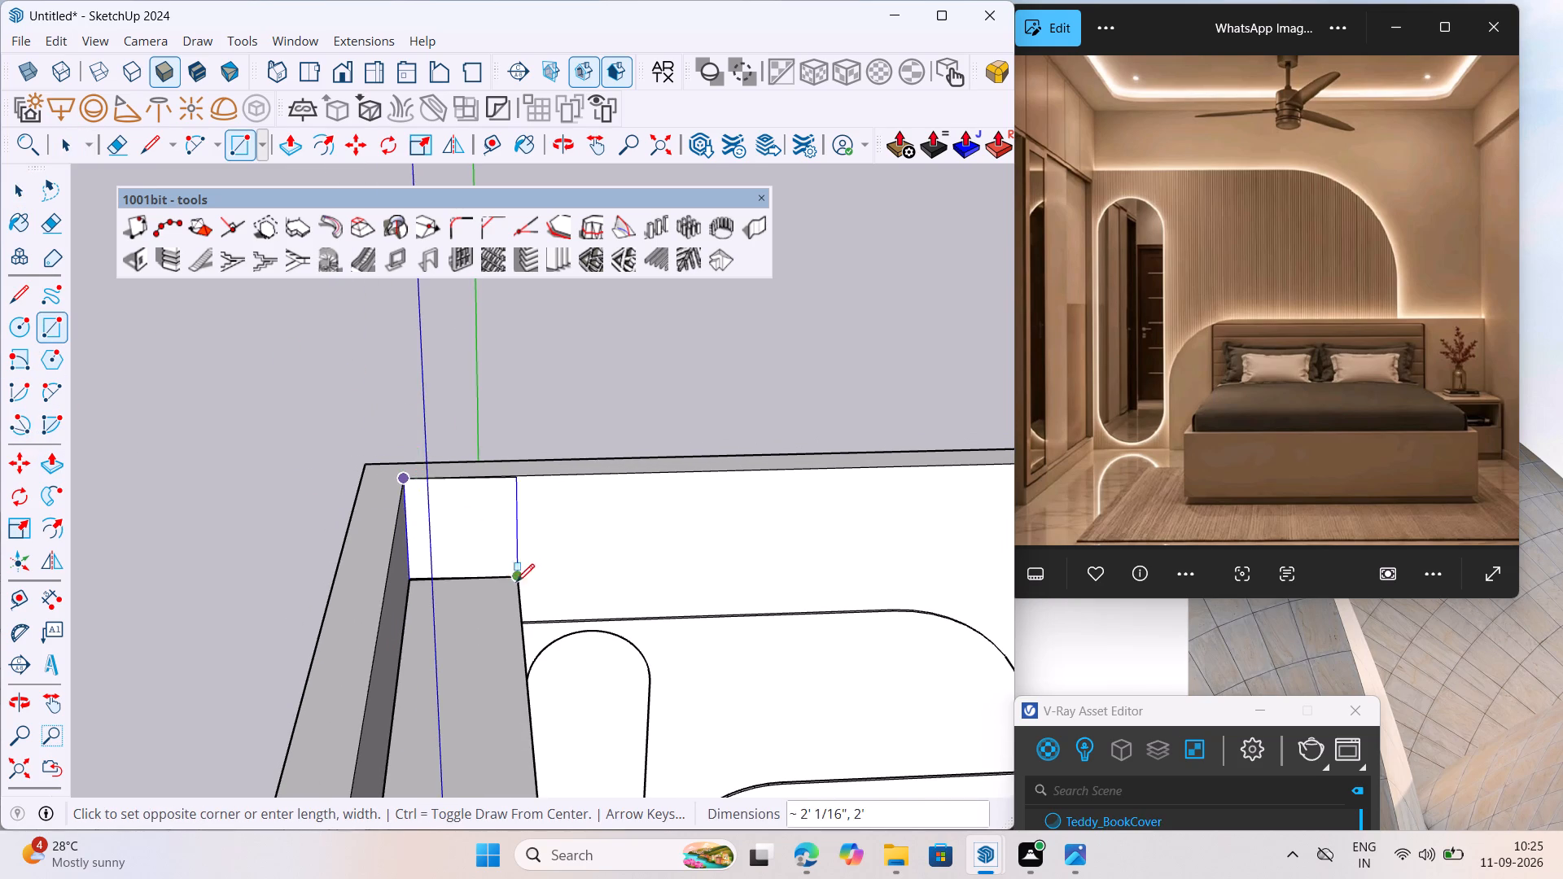
pyautogui.scroll(-8, 269, 460)
pyautogui.scroll(-6, 491, 531)
pyautogui.scroll(5, 788, 637)
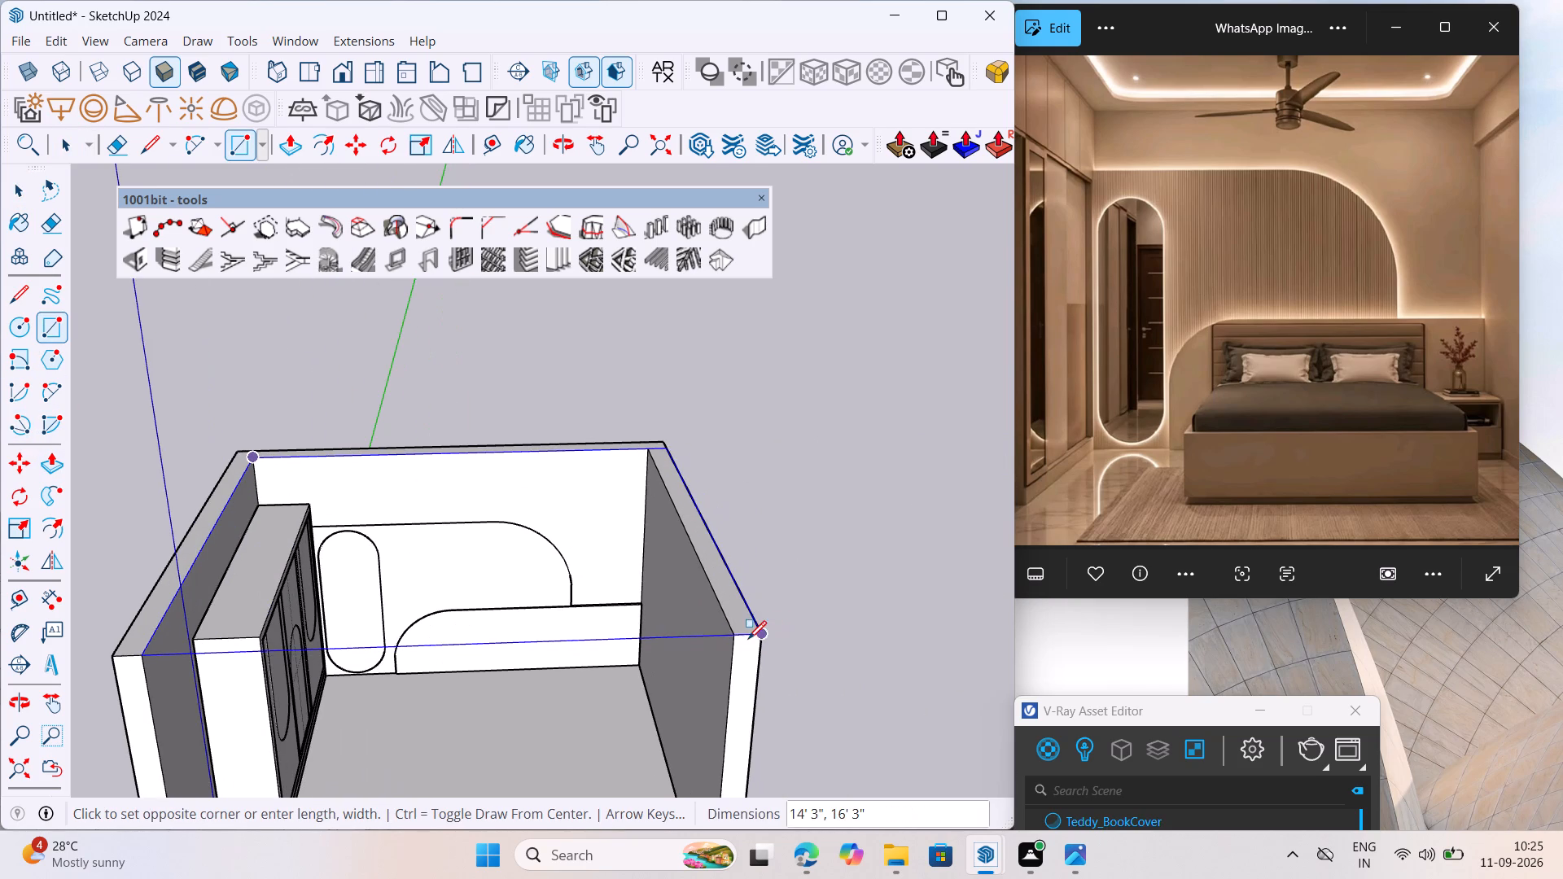
pyautogui.click(741, 639)
# Make the new ceiling rectangle's face and edges a group.
pyautogui.press('space')
pyautogui.doubleClick(558, 589)
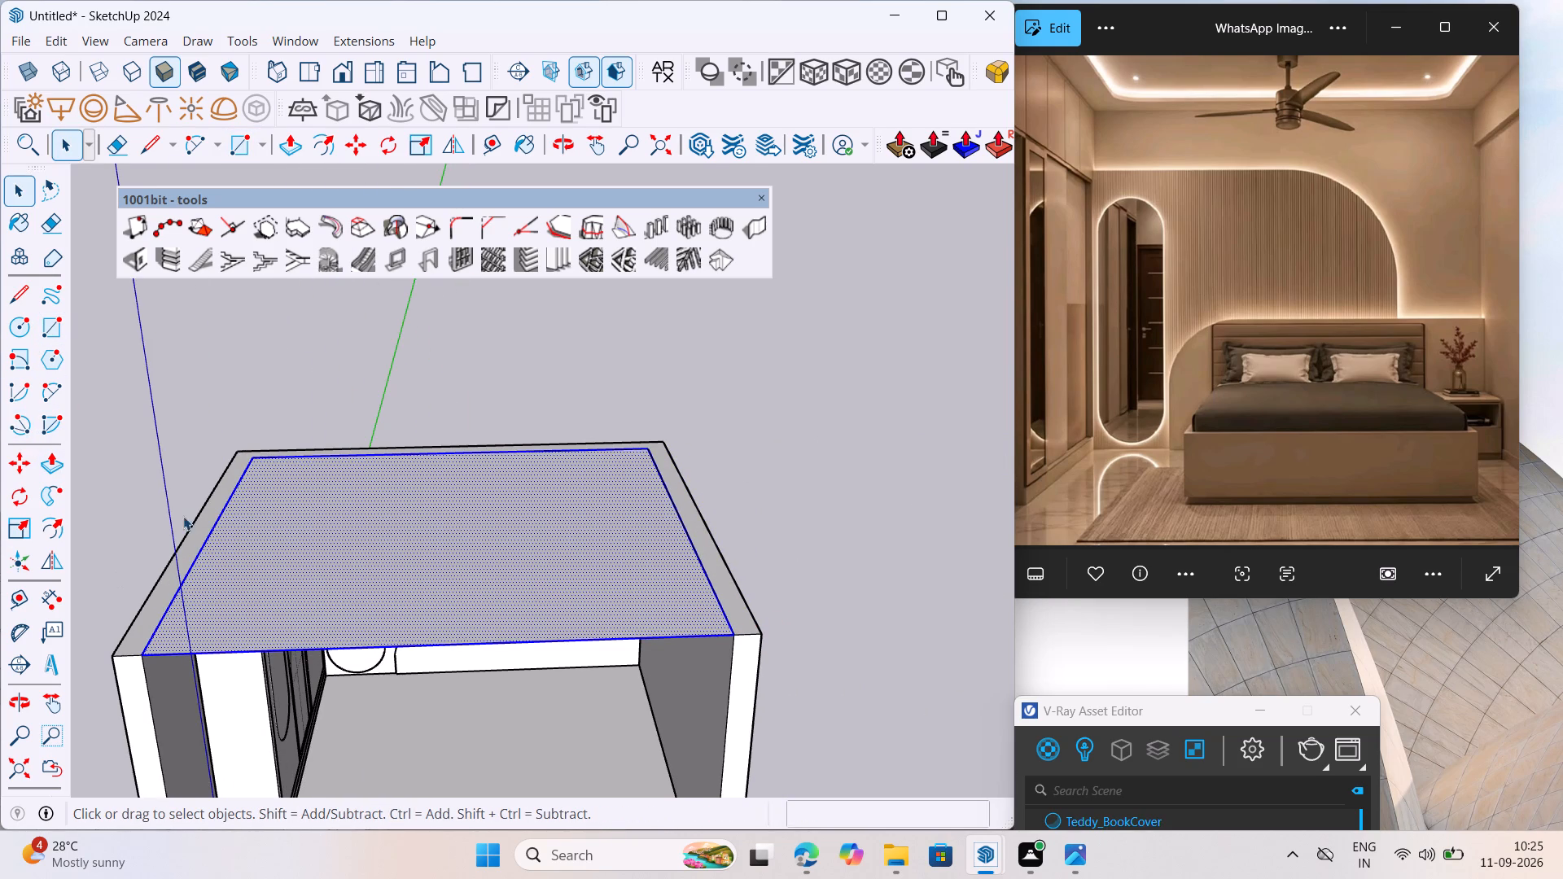
pyautogui.rightClick(387, 568)
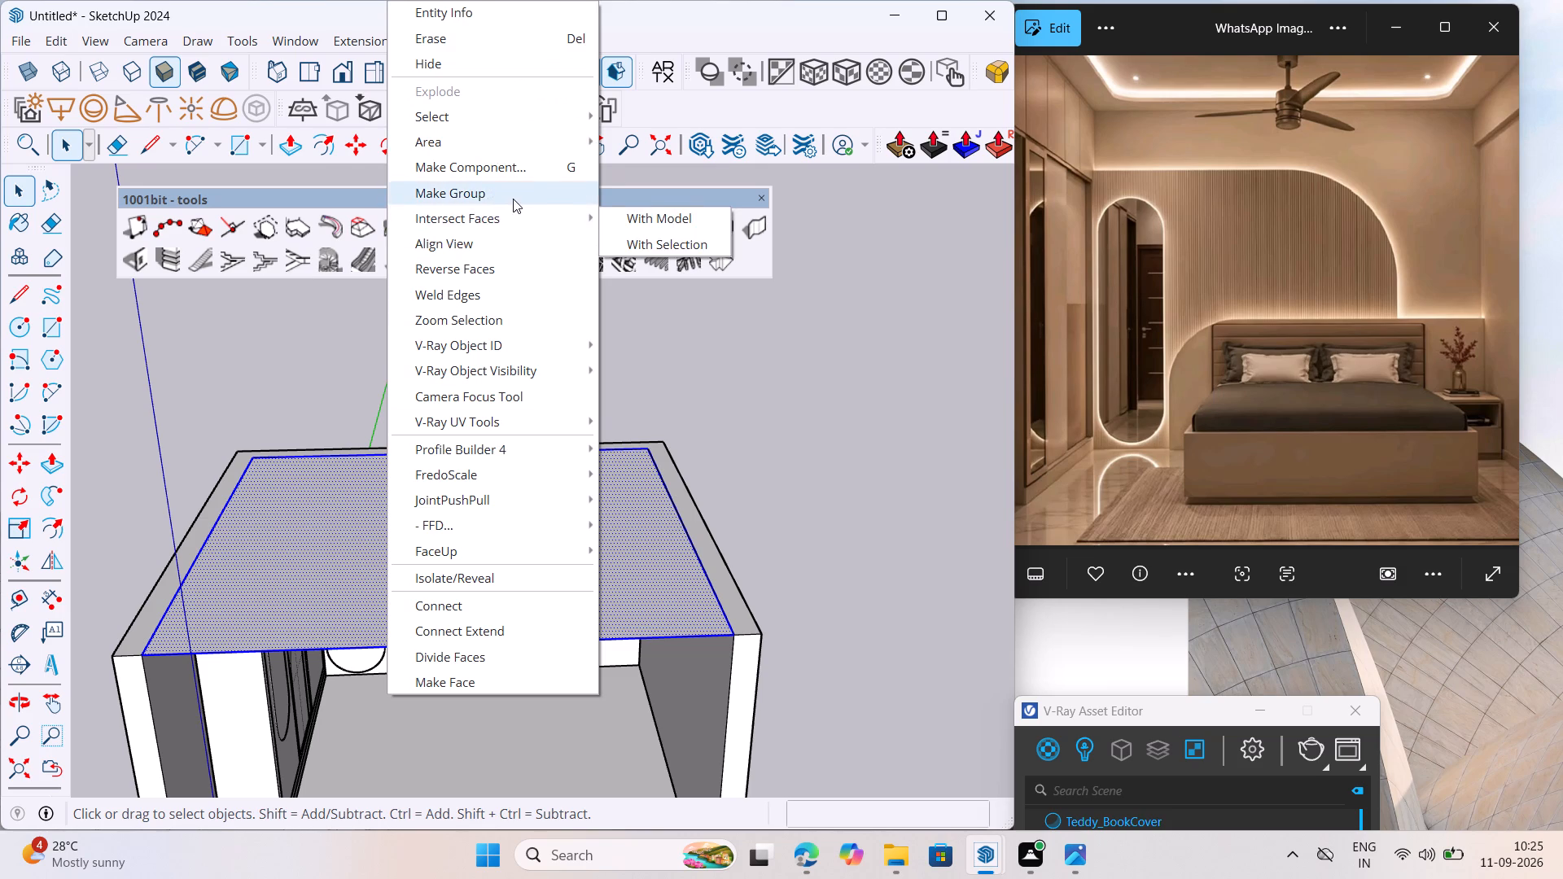
pyautogui.click(513, 199)
# Move the ceiling face straight down about 6 1/2" inside its group, along the inner front wall edge.
pyautogui.tripleClick(290, 564)
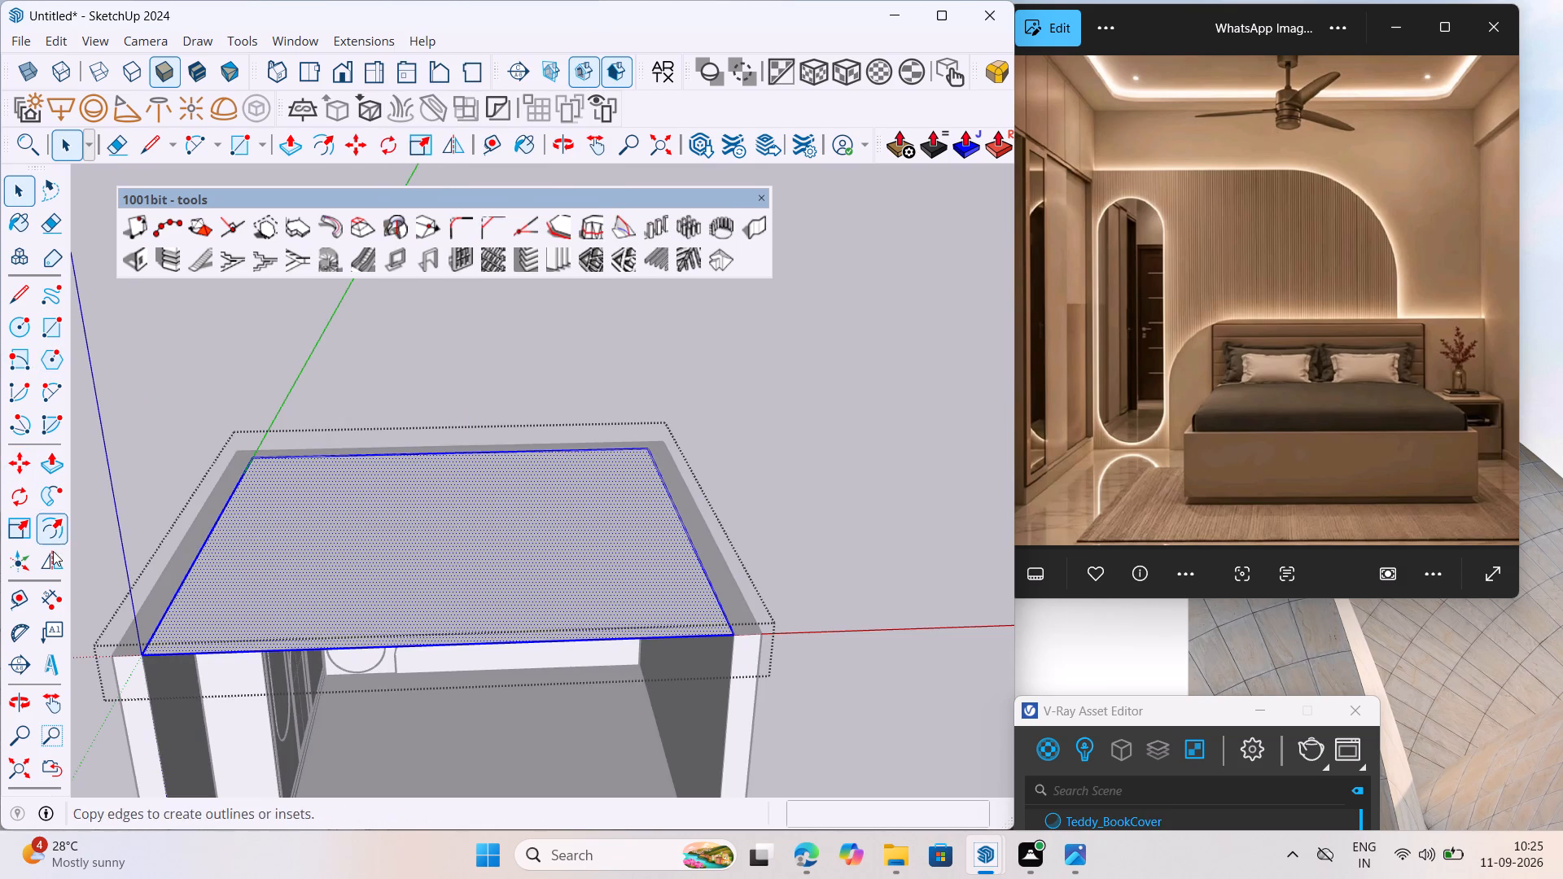
pyautogui.click(11, 470)
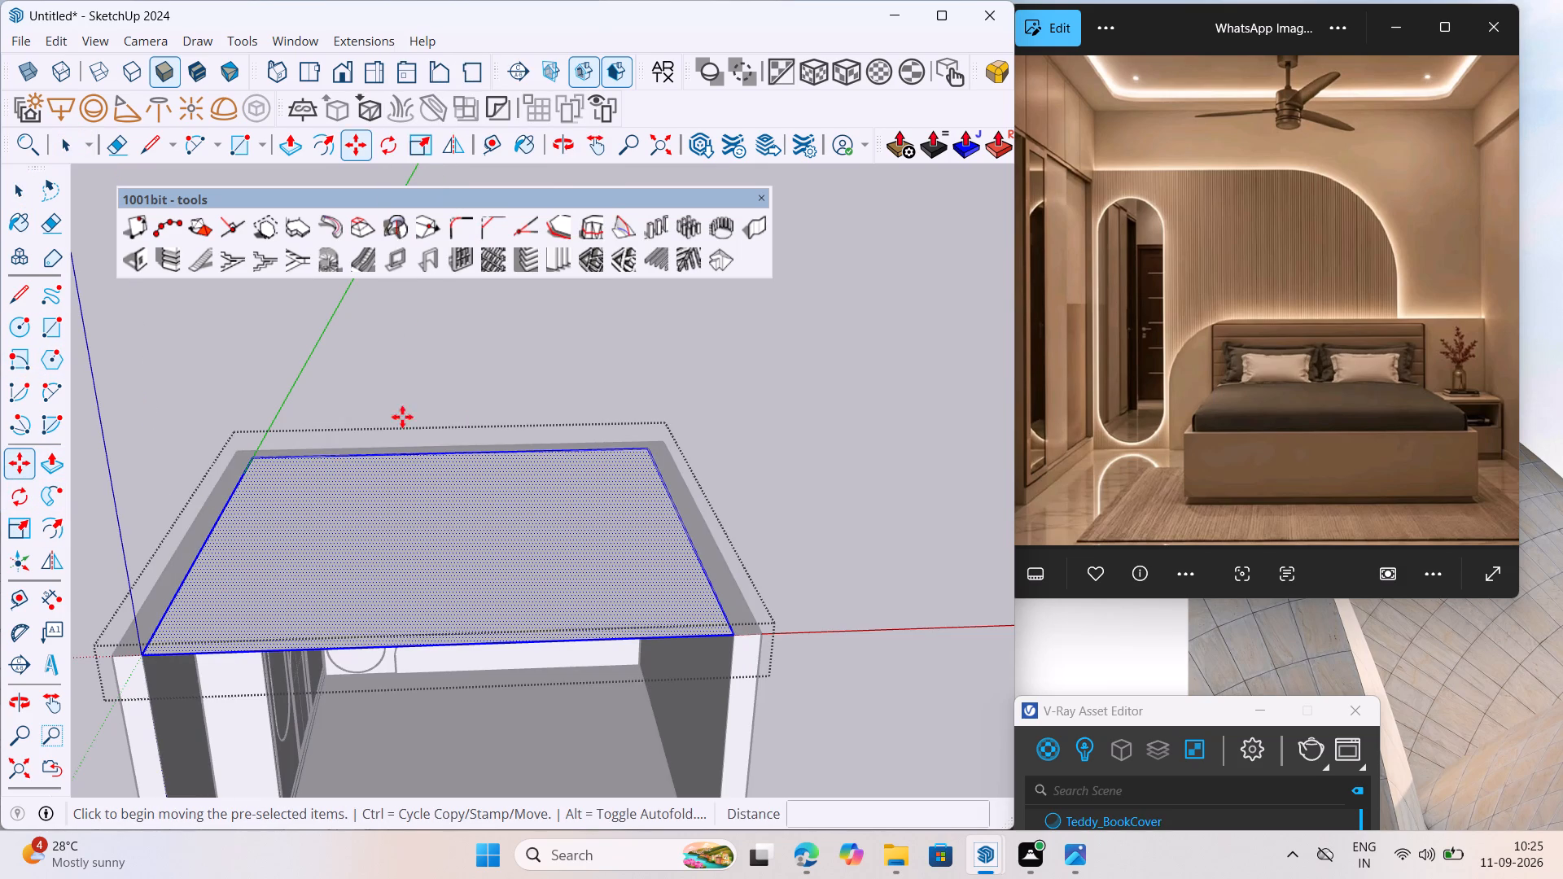
pyautogui.scroll(-5, 402, 417)
pyautogui.moveTo(317, 562); pyautogui.dragTo(321, 450, button='middle')
pyautogui.scroll(20, 194, 466)
pyautogui.scroll(2, 194, 466)
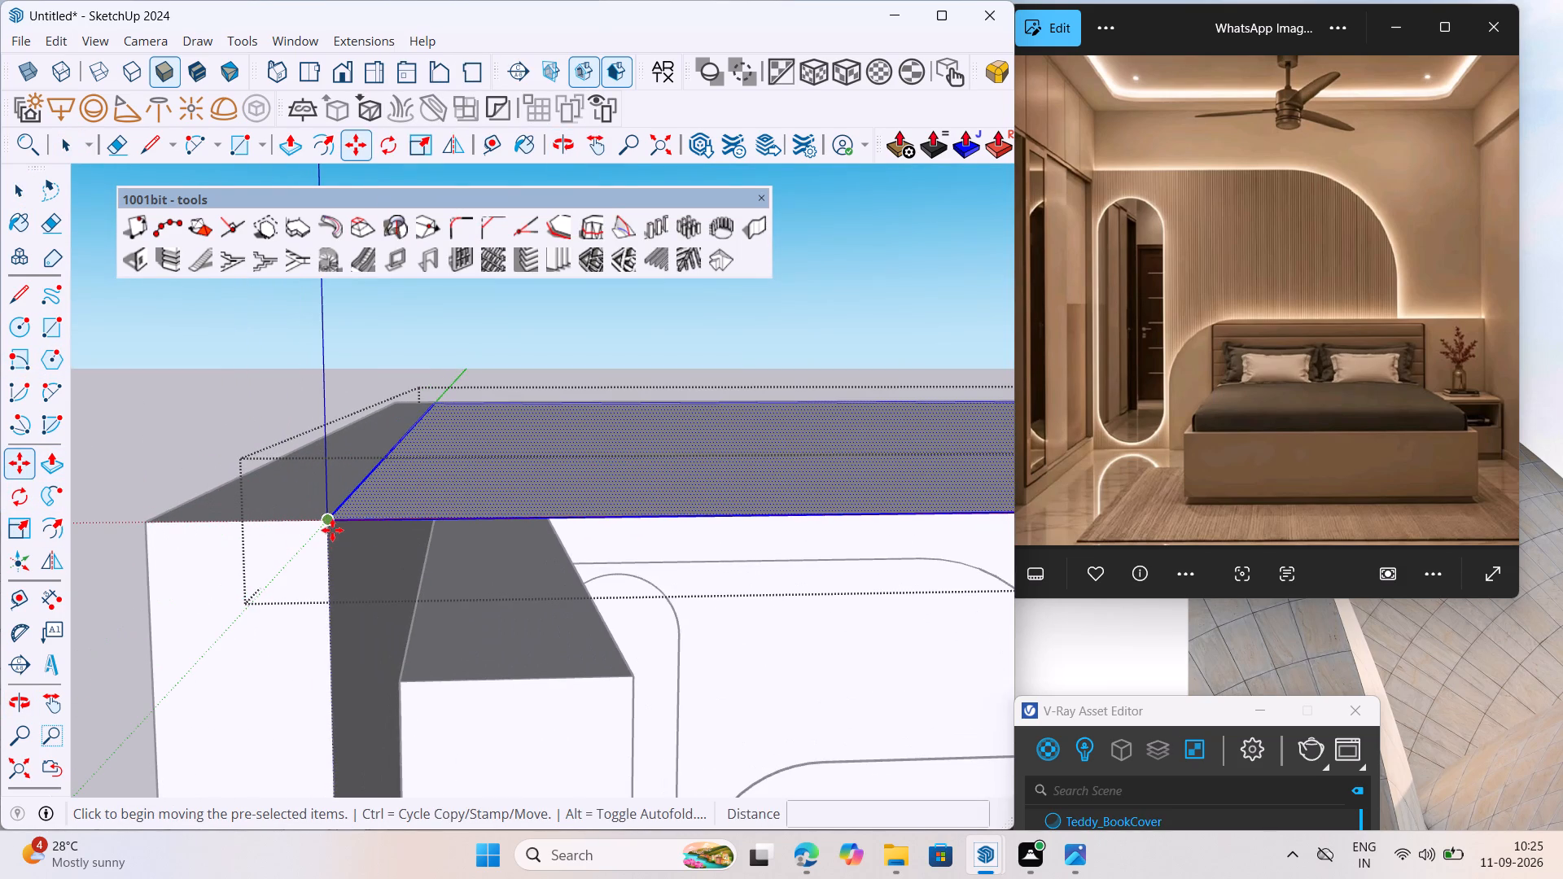
pyautogui.click(332, 530)
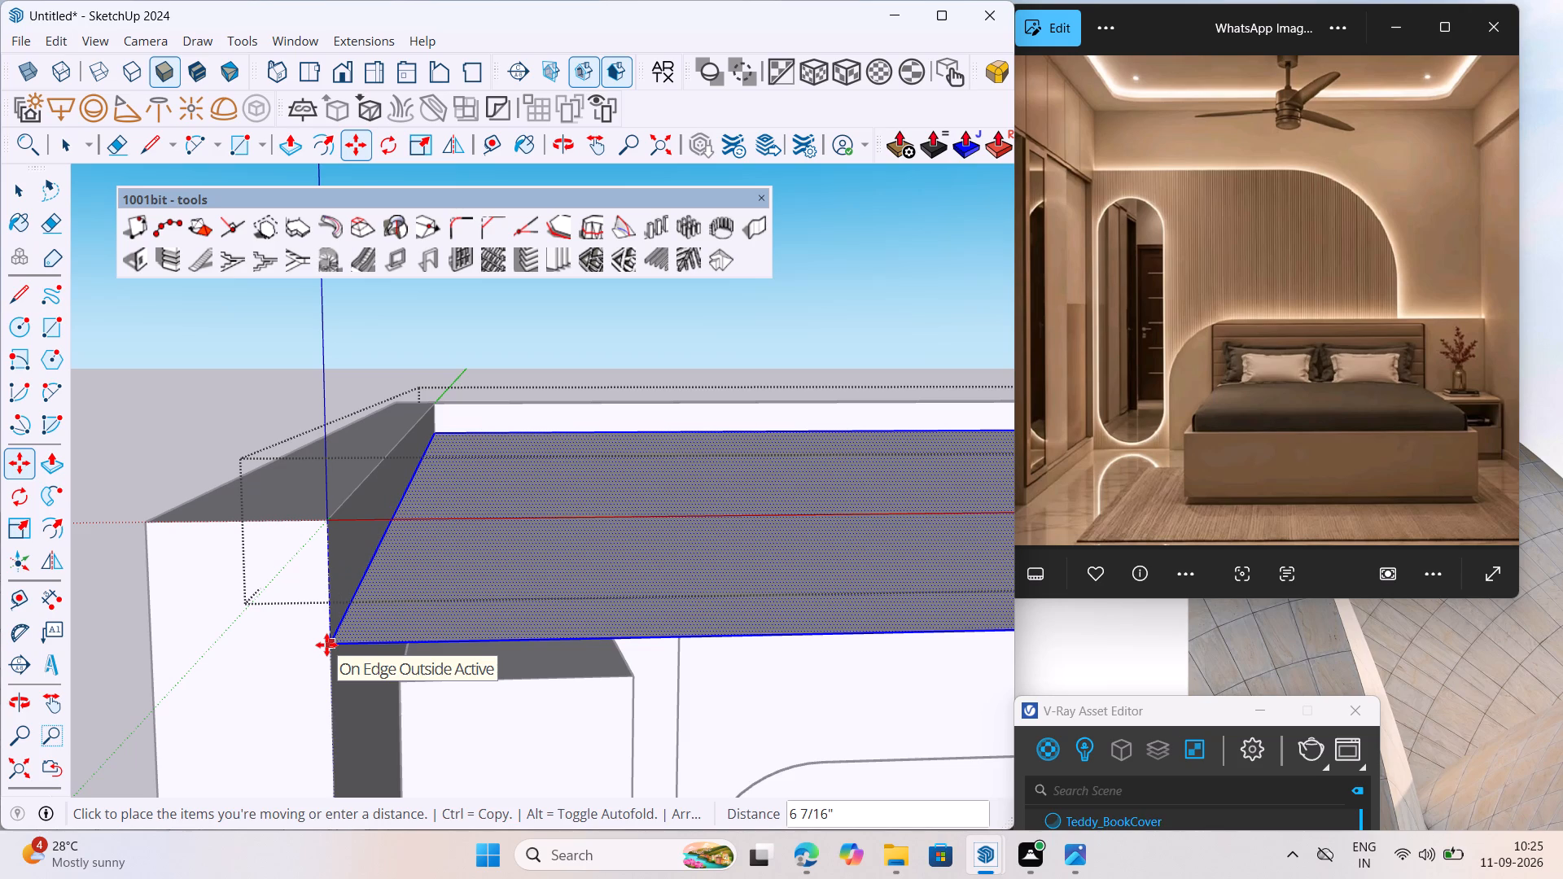
pyautogui.press('Down')
pyautogui.press('Up')
pyautogui.moveTo(326, 650); pyautogui.dragTo(326, 693)
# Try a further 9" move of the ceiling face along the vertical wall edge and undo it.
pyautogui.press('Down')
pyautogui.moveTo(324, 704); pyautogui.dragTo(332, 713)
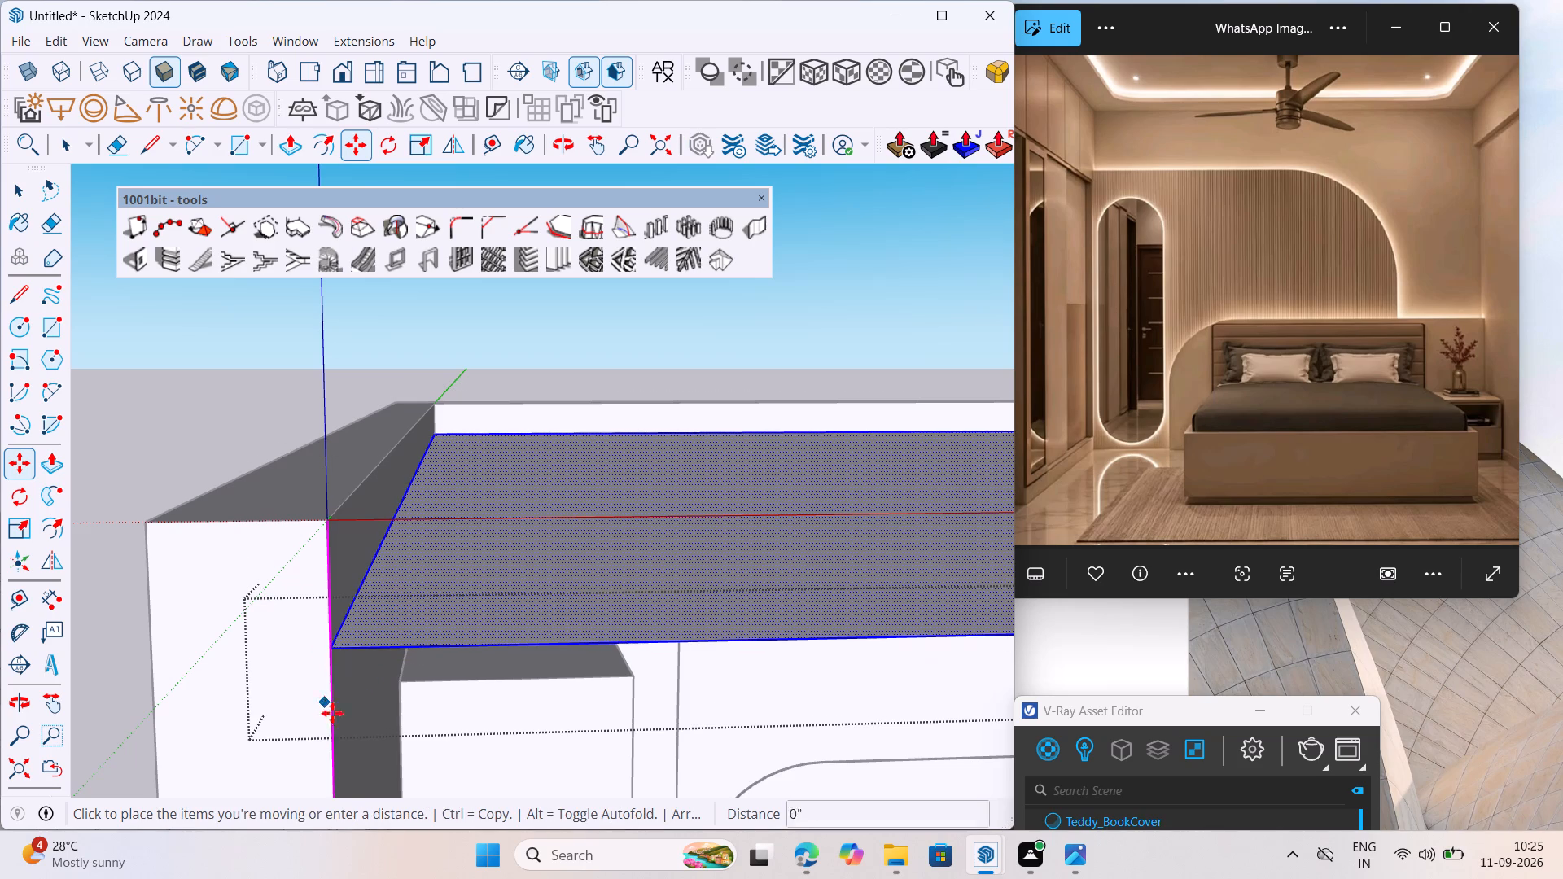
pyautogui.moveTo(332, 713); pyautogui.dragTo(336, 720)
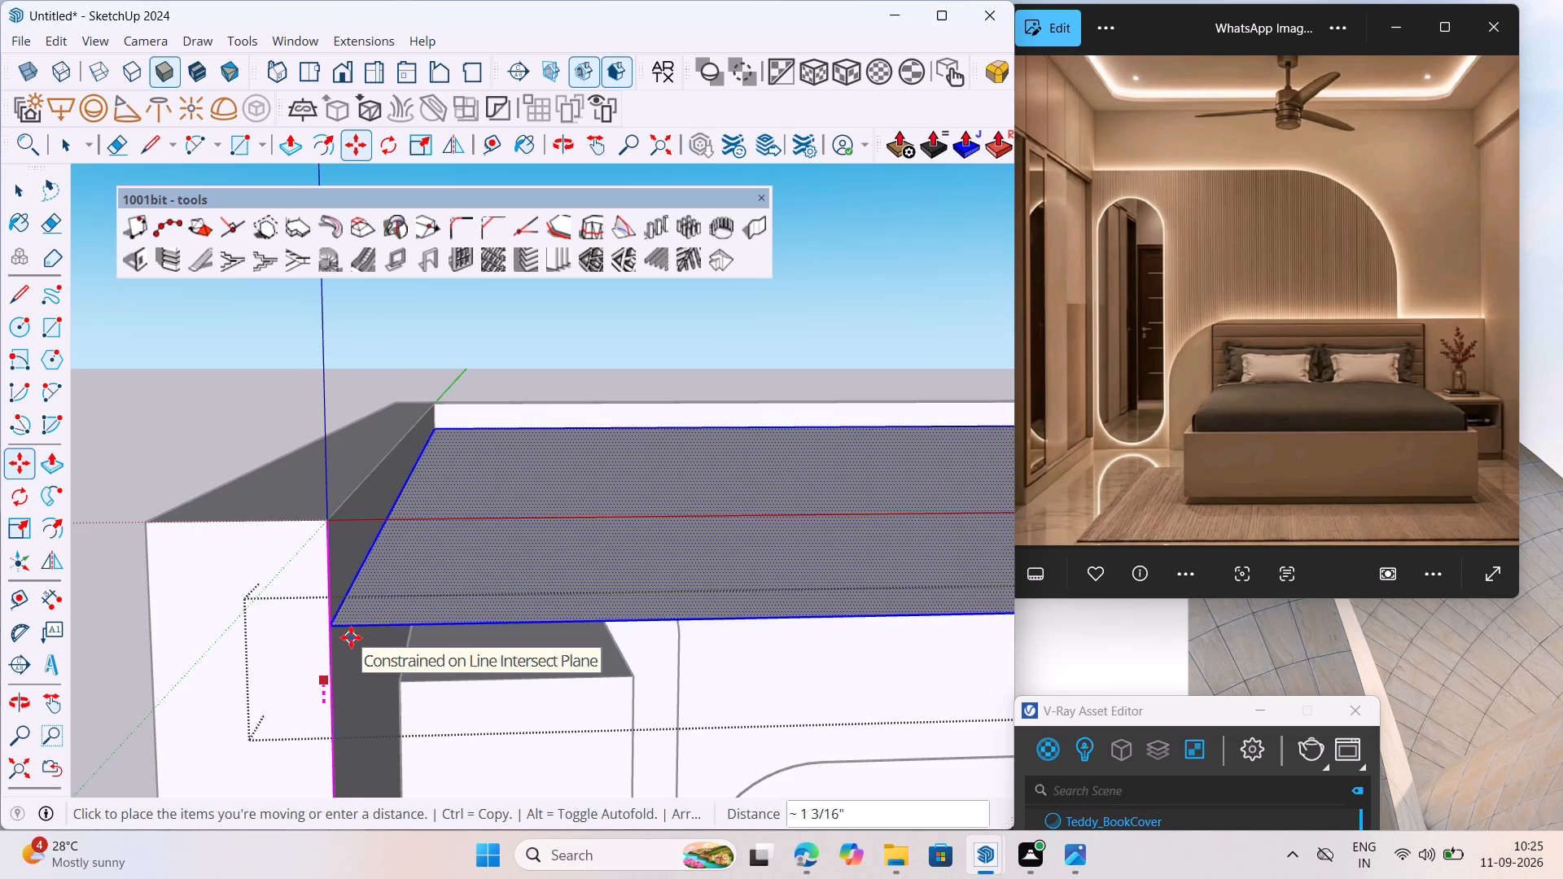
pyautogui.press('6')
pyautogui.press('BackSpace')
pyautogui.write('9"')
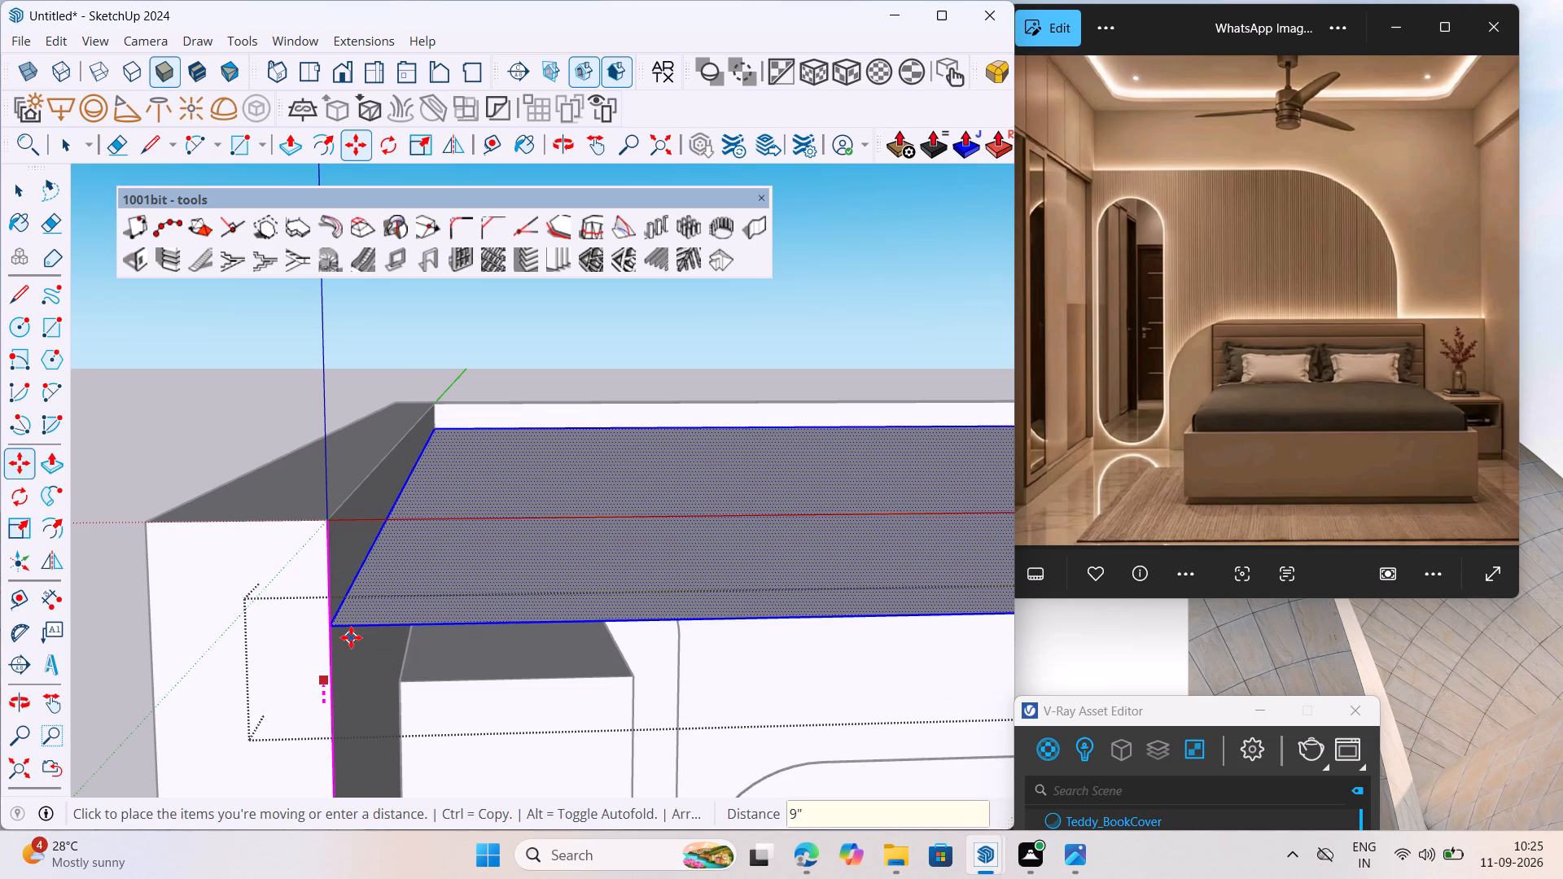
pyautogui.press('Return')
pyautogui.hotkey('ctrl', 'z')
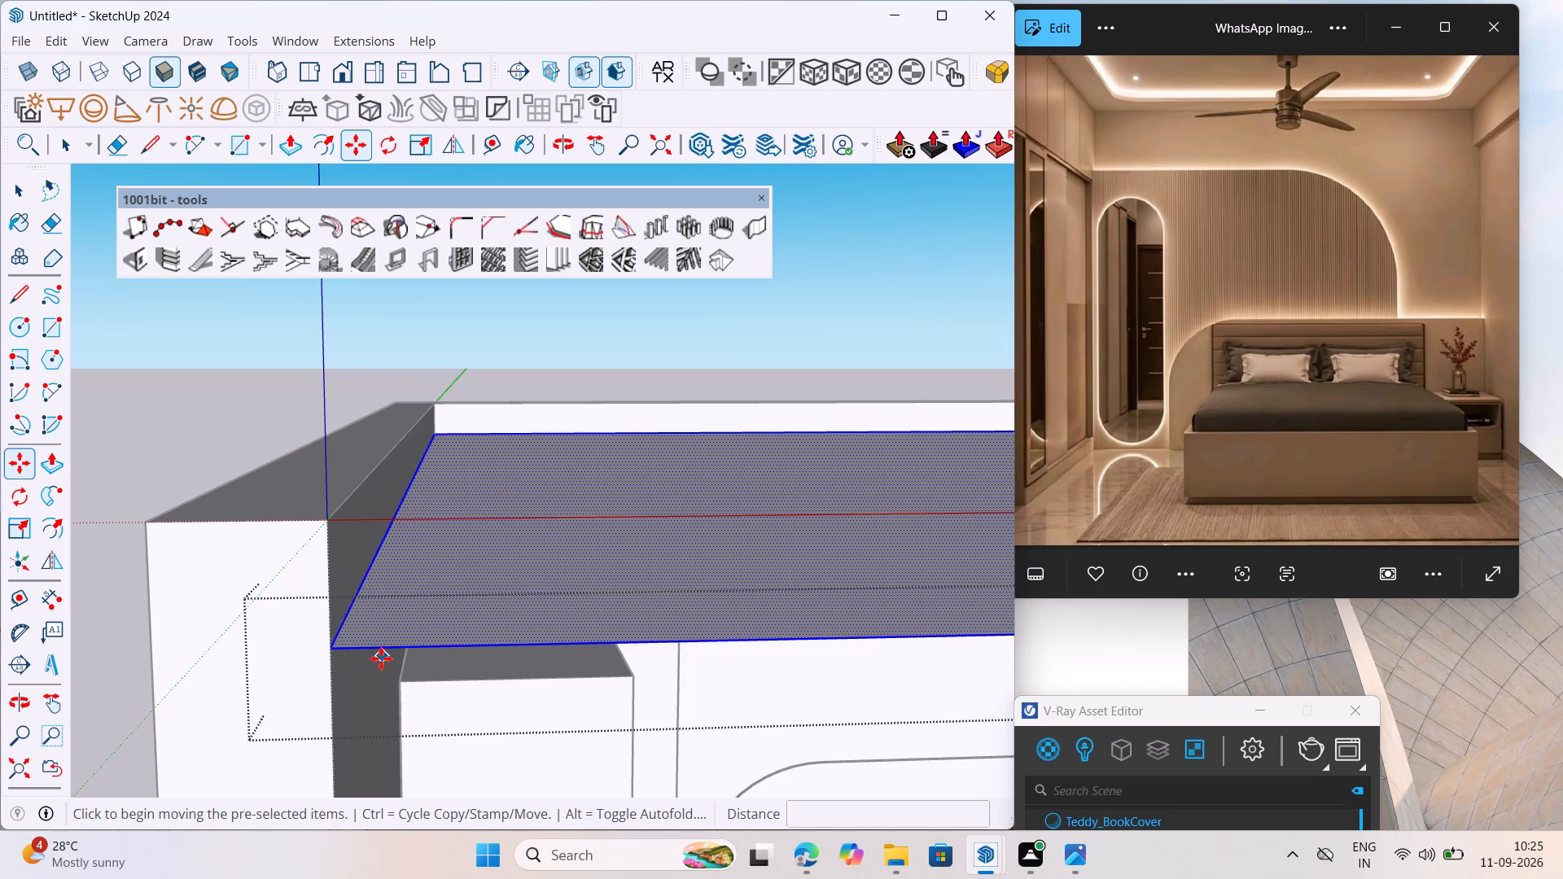
# Finish the move and close the lowered ceiling group.
pyautogui.scroll(-5, 331, 558)
pyautogui.moveTo(350, 636); pyautogui.dragTo(337, 623, button='middle')
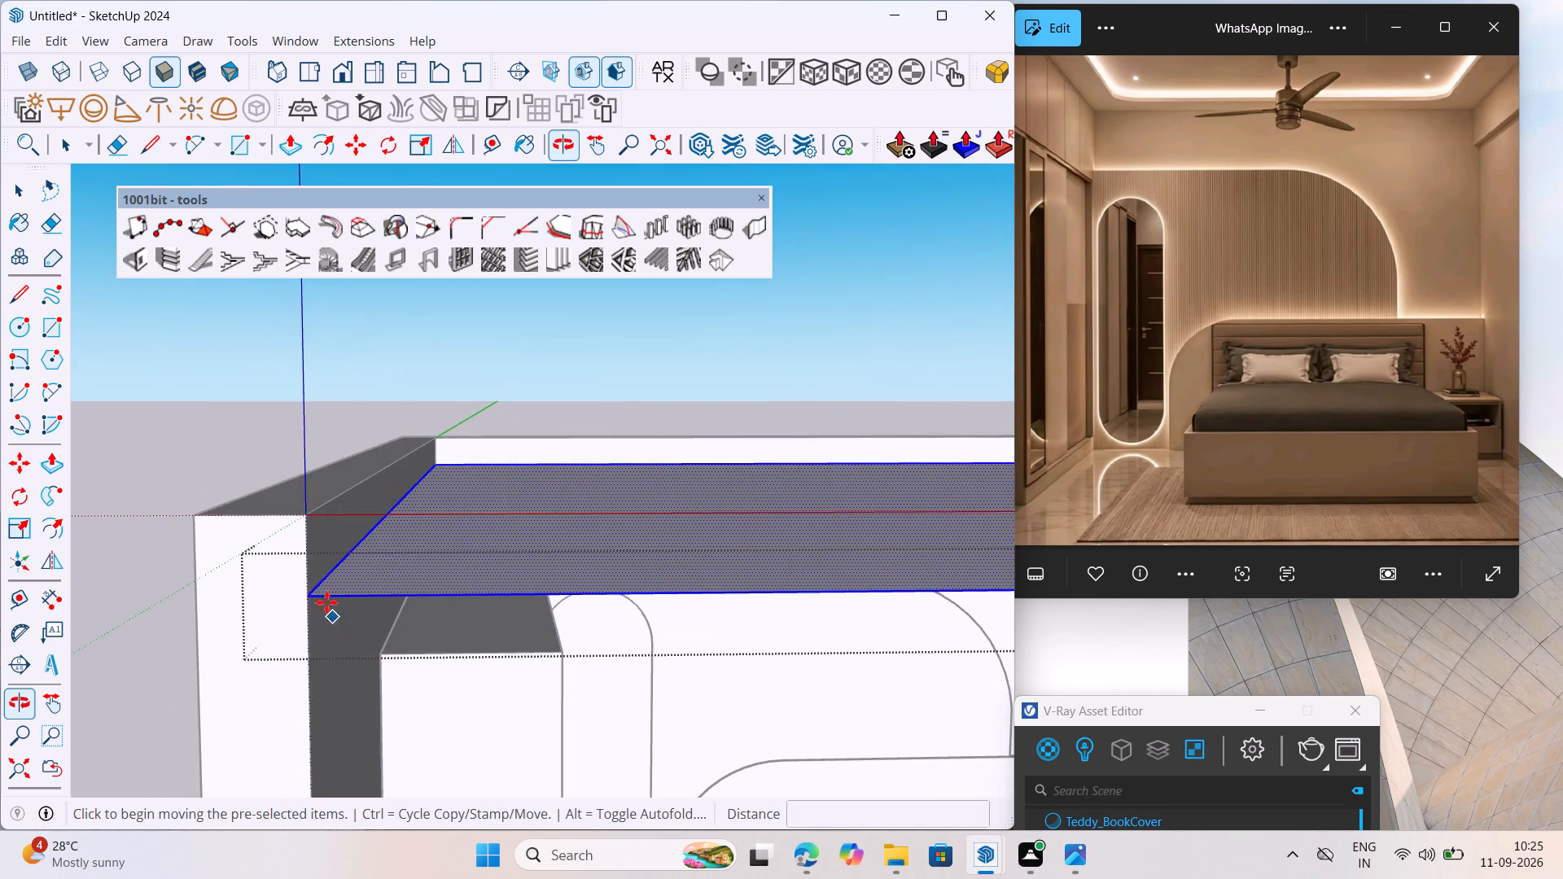
pyautogui.scroll(-6, 331, 620)
pyautogui.press('space')
pyautogui.rightClick(513, 417)
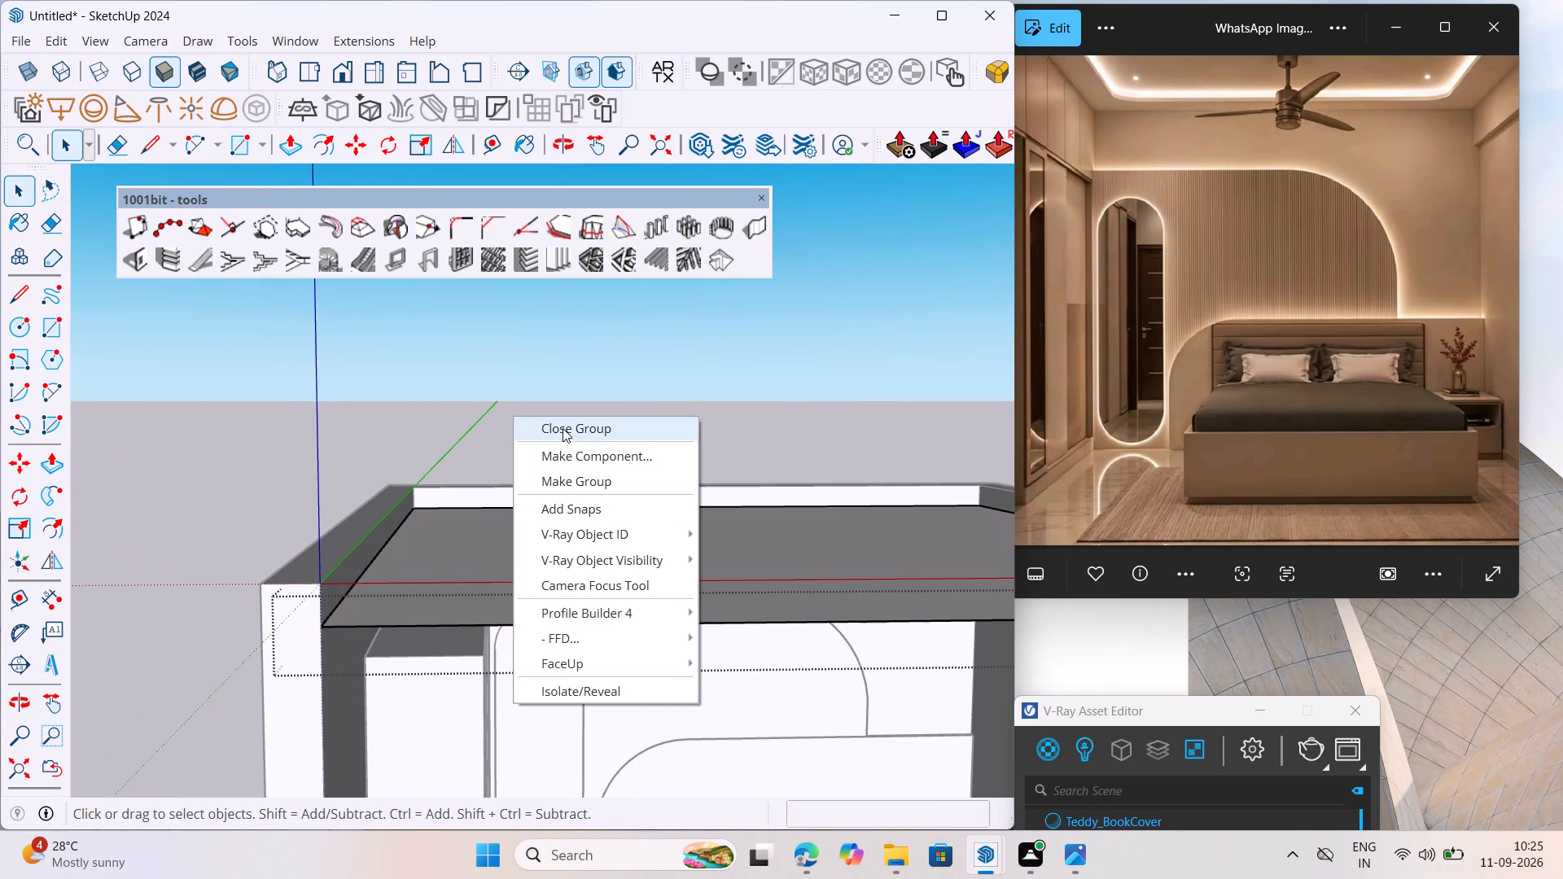
pyautogui.click(563, 428)
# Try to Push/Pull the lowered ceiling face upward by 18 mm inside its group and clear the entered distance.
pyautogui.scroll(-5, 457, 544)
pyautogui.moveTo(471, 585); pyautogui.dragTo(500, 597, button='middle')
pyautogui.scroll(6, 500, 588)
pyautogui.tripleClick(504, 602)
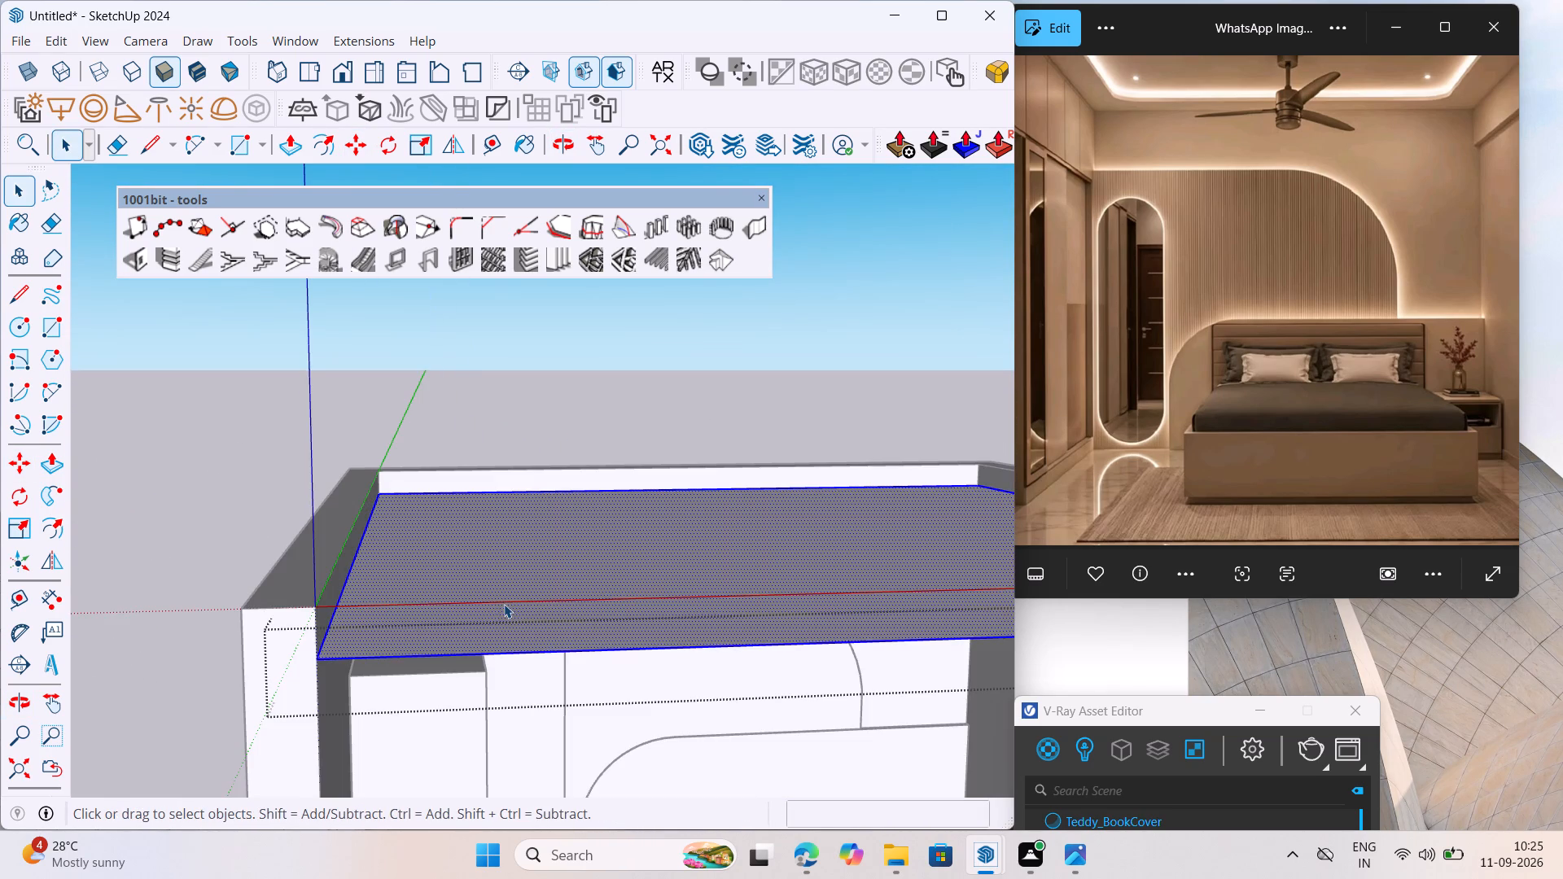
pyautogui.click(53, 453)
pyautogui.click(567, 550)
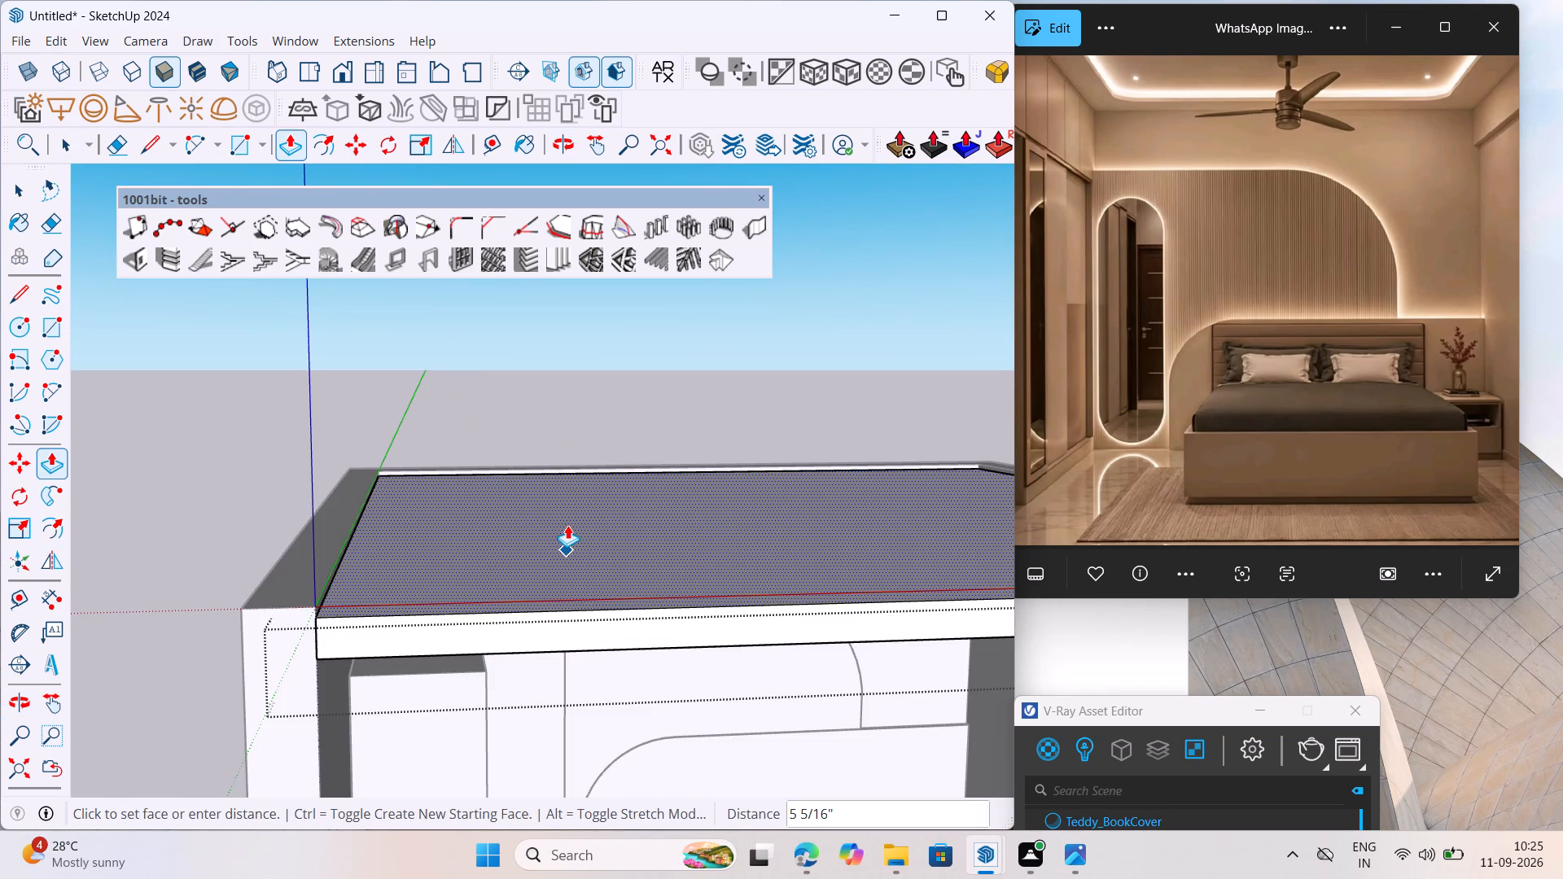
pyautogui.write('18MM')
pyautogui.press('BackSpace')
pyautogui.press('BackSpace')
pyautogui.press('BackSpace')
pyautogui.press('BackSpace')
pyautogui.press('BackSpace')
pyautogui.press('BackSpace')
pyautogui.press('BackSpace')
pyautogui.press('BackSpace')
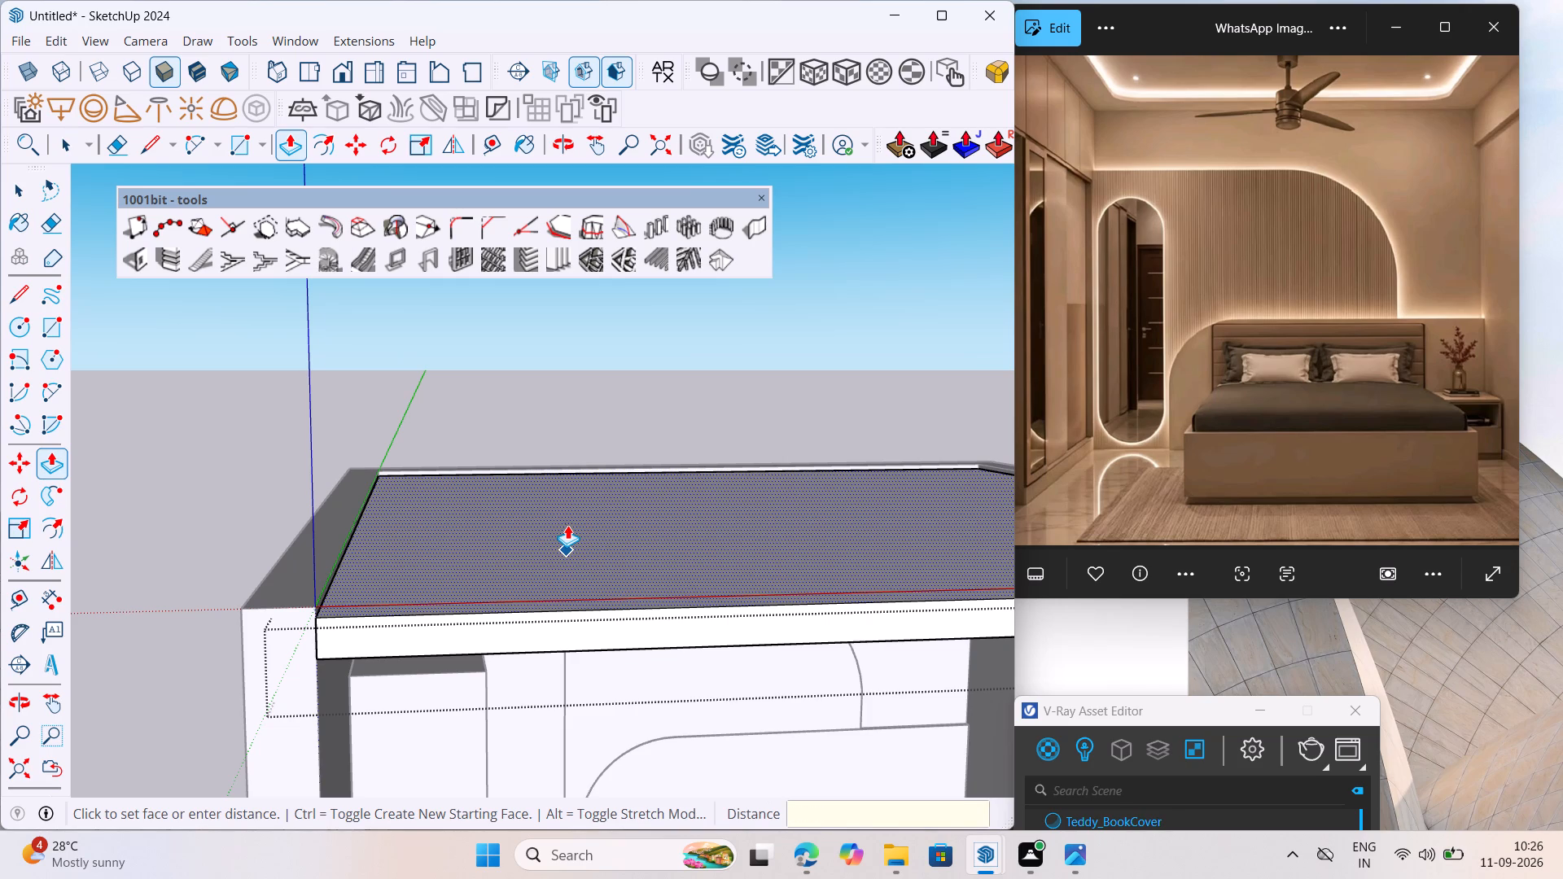
# Switch to the web browser and search in a new tab for ceiling gypsum board thickness.
pyautogui.click(801, 847)
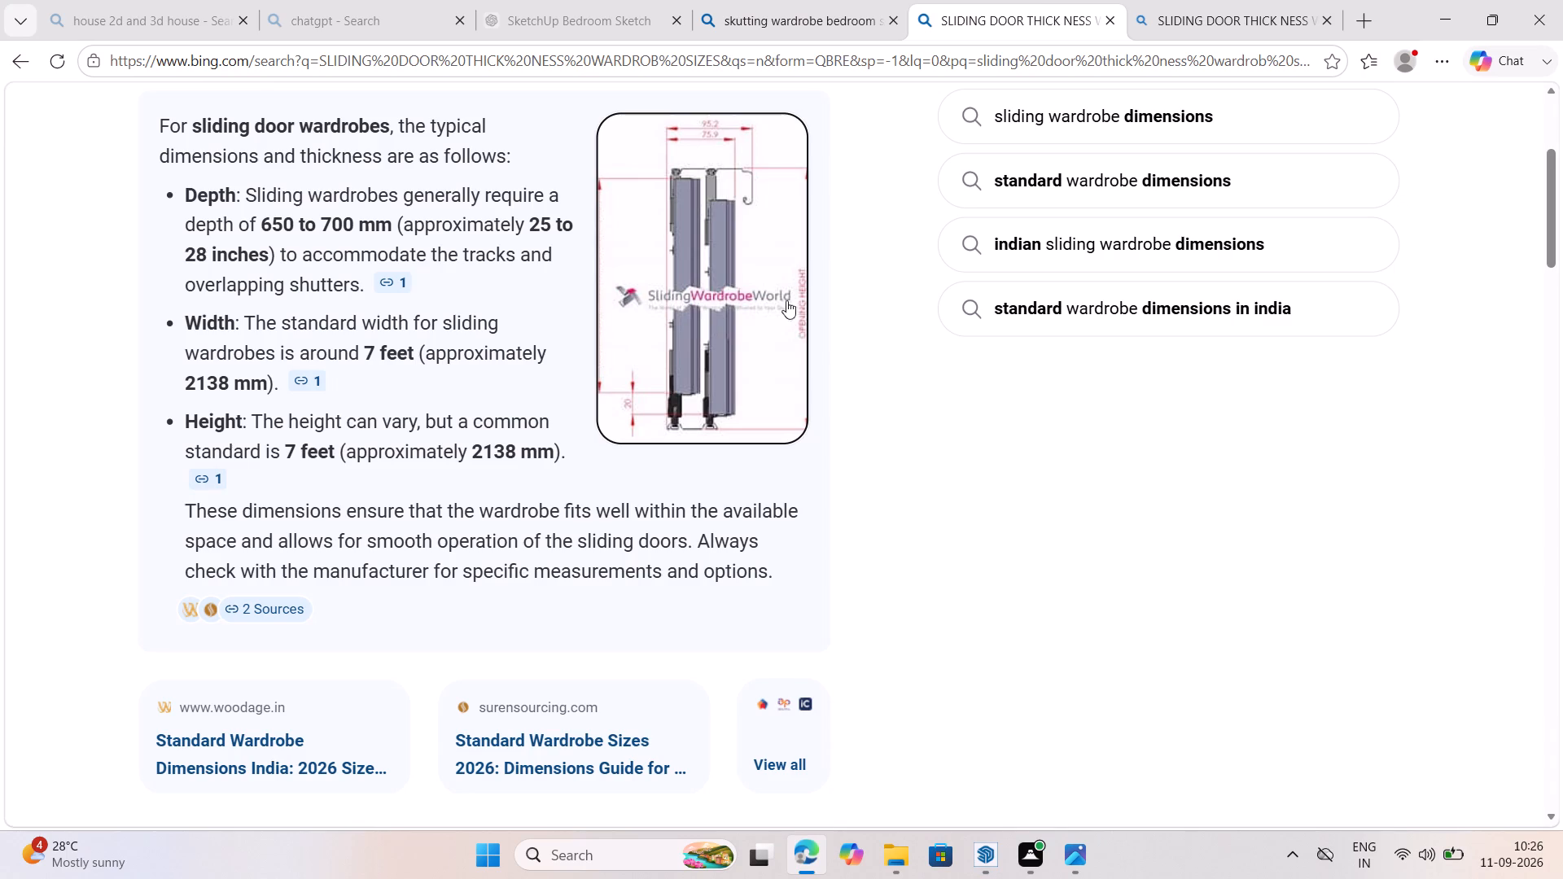
pyautogui.click(1347, 24)
pyautogui.click(733, 55)
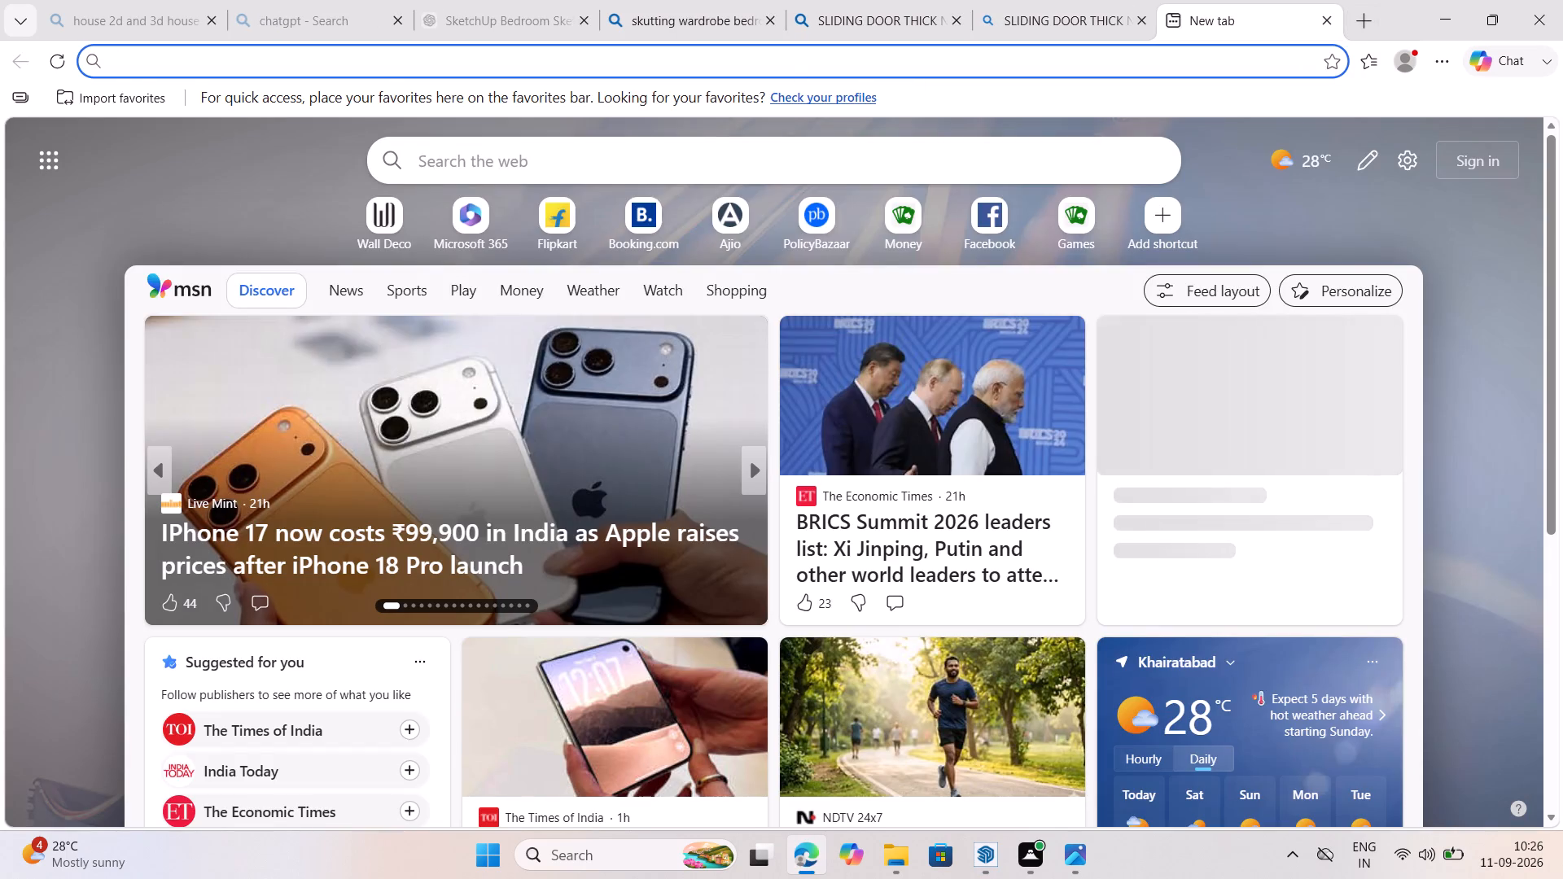
pyautogui.write('CE')
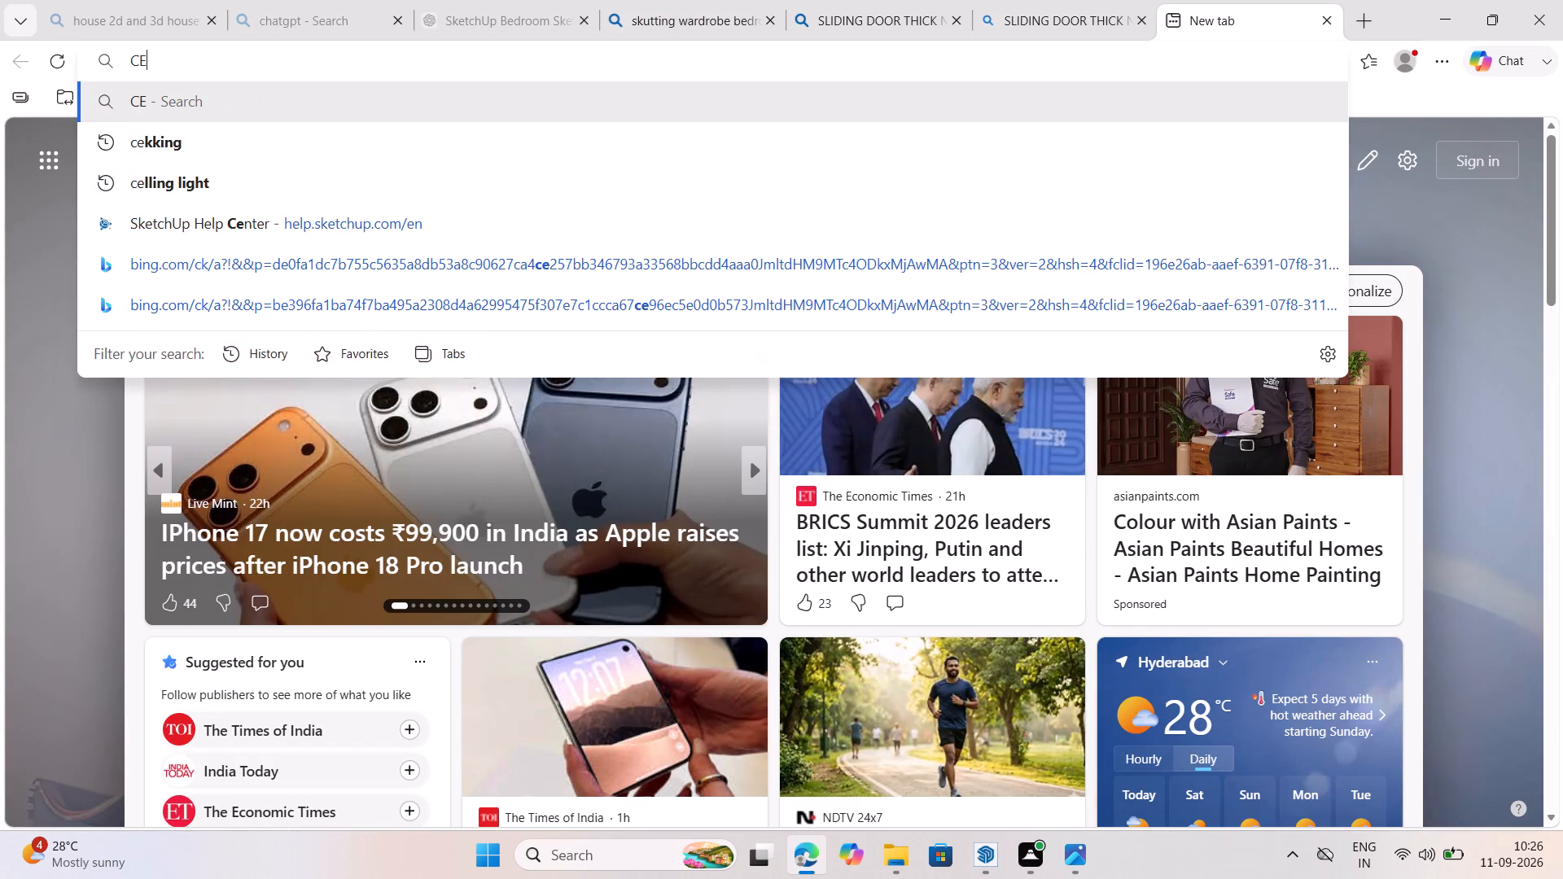
pyautogui.write('LLING 0G')
pyautogui.press('BackSpace')
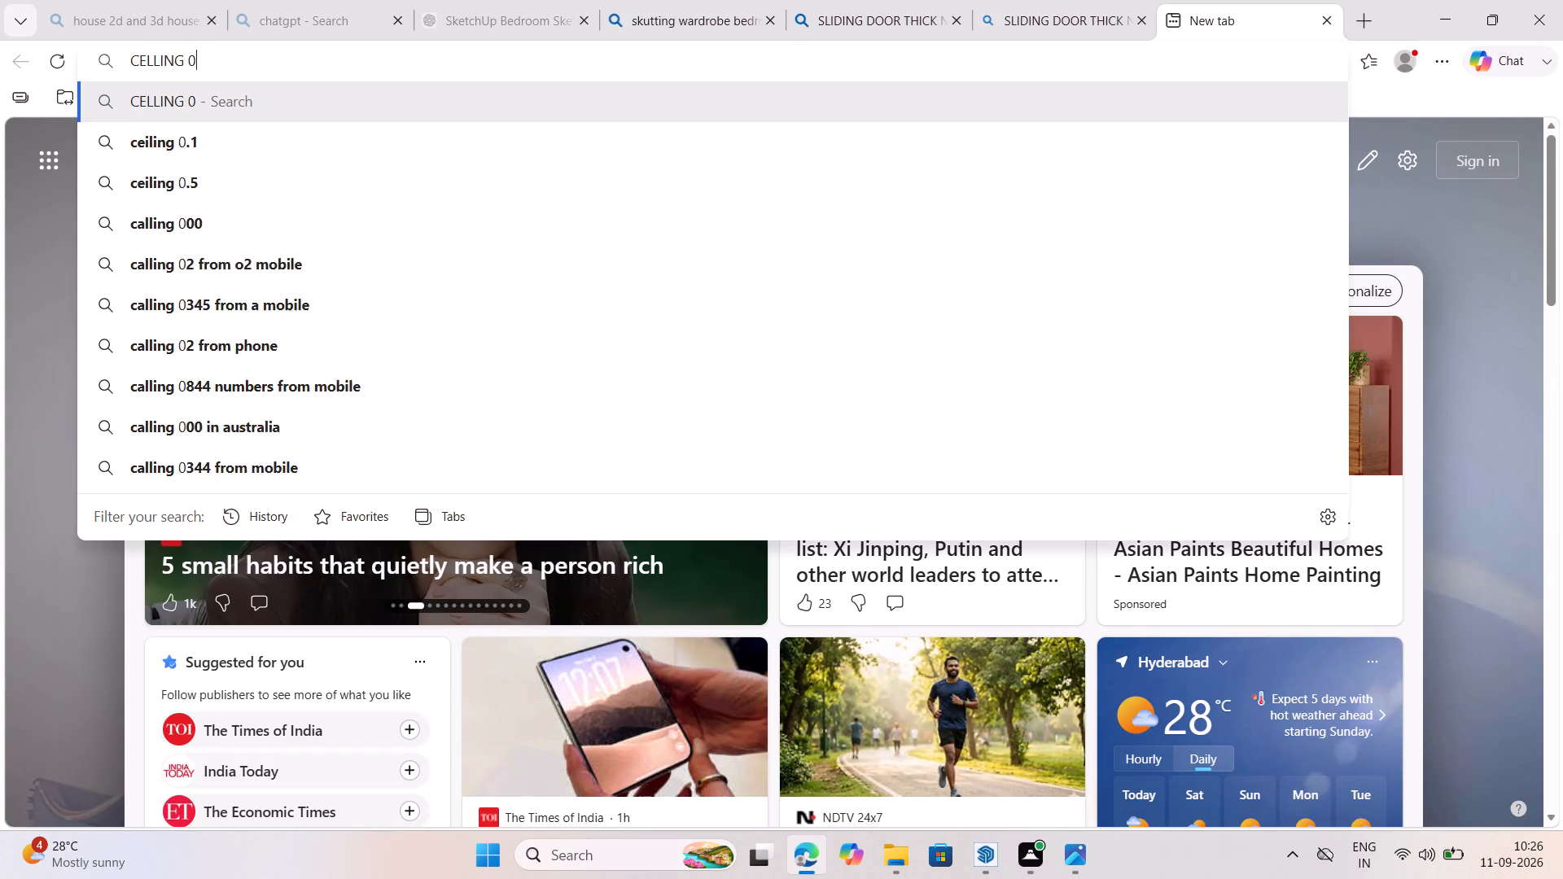
pyautogui.press('BackSpace')
pyautogui.press('space')
pyautogui.write('G')
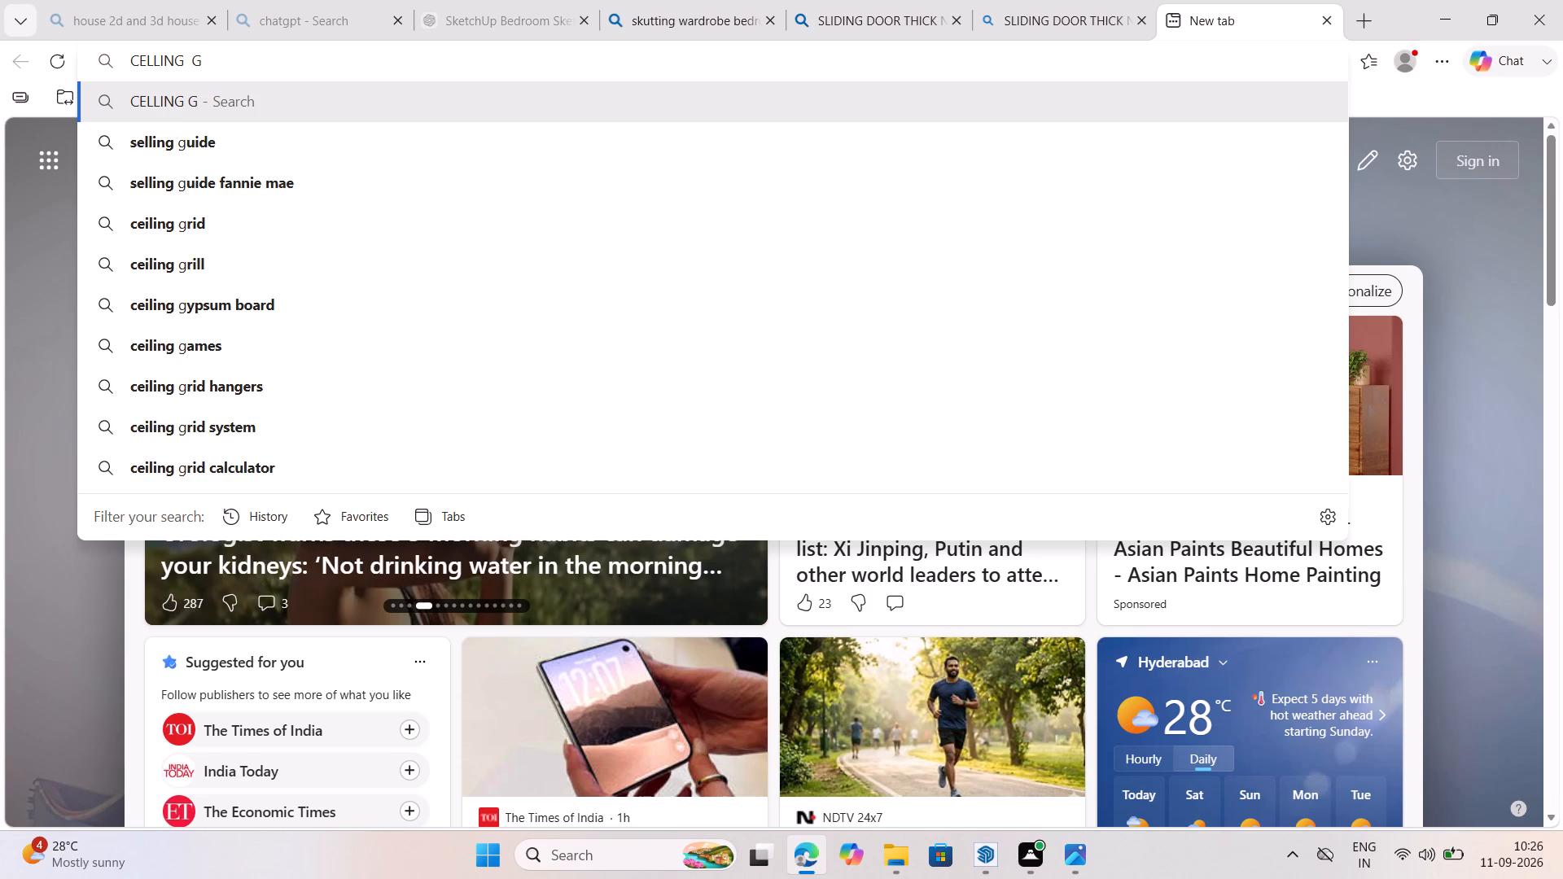
pyautogui.press('y')
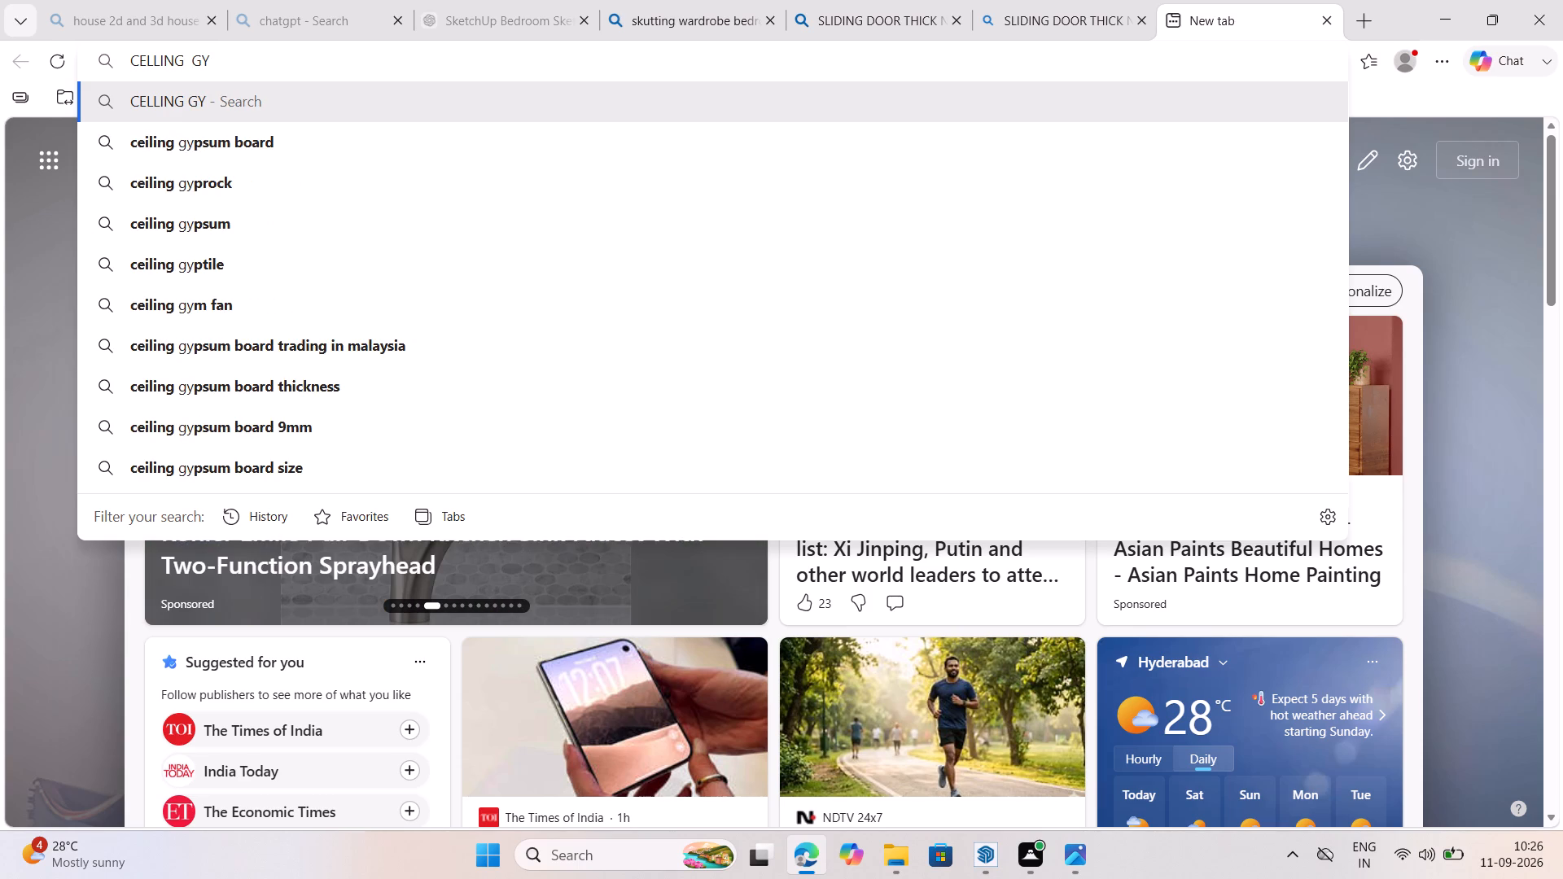
pyautogui.write('SUM')
pyautogui.press('space')
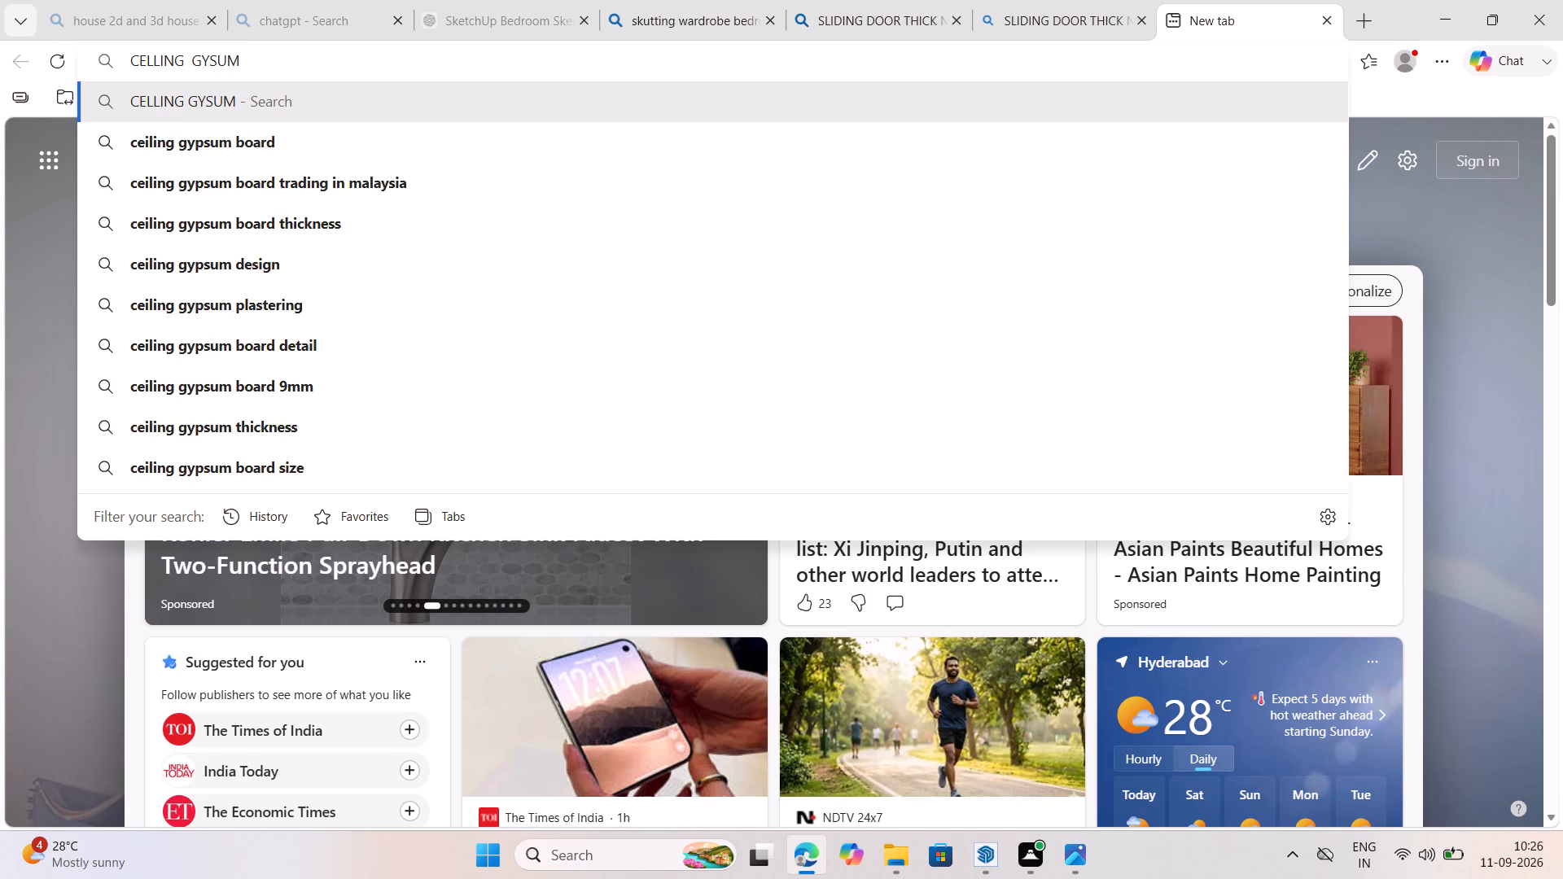
pyautogui.click(493, 208)
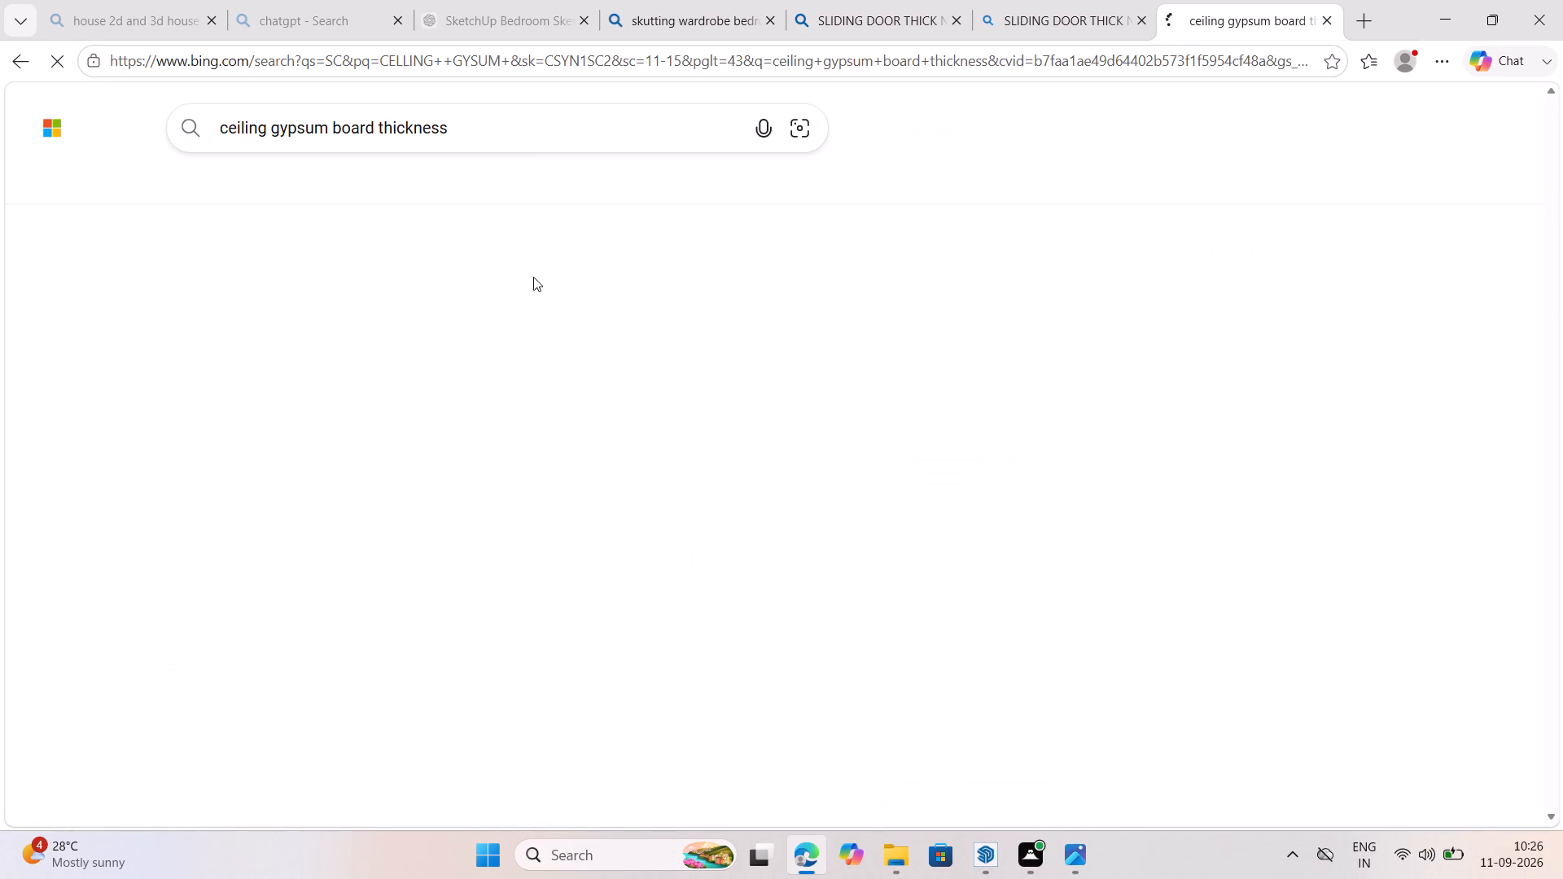
# Read the expanded search overview for the standard gypsum board thicknesses used in residential ceilings.
pyautogui.moveTo(326, 453); pyautogui.dragTo(282, 459)
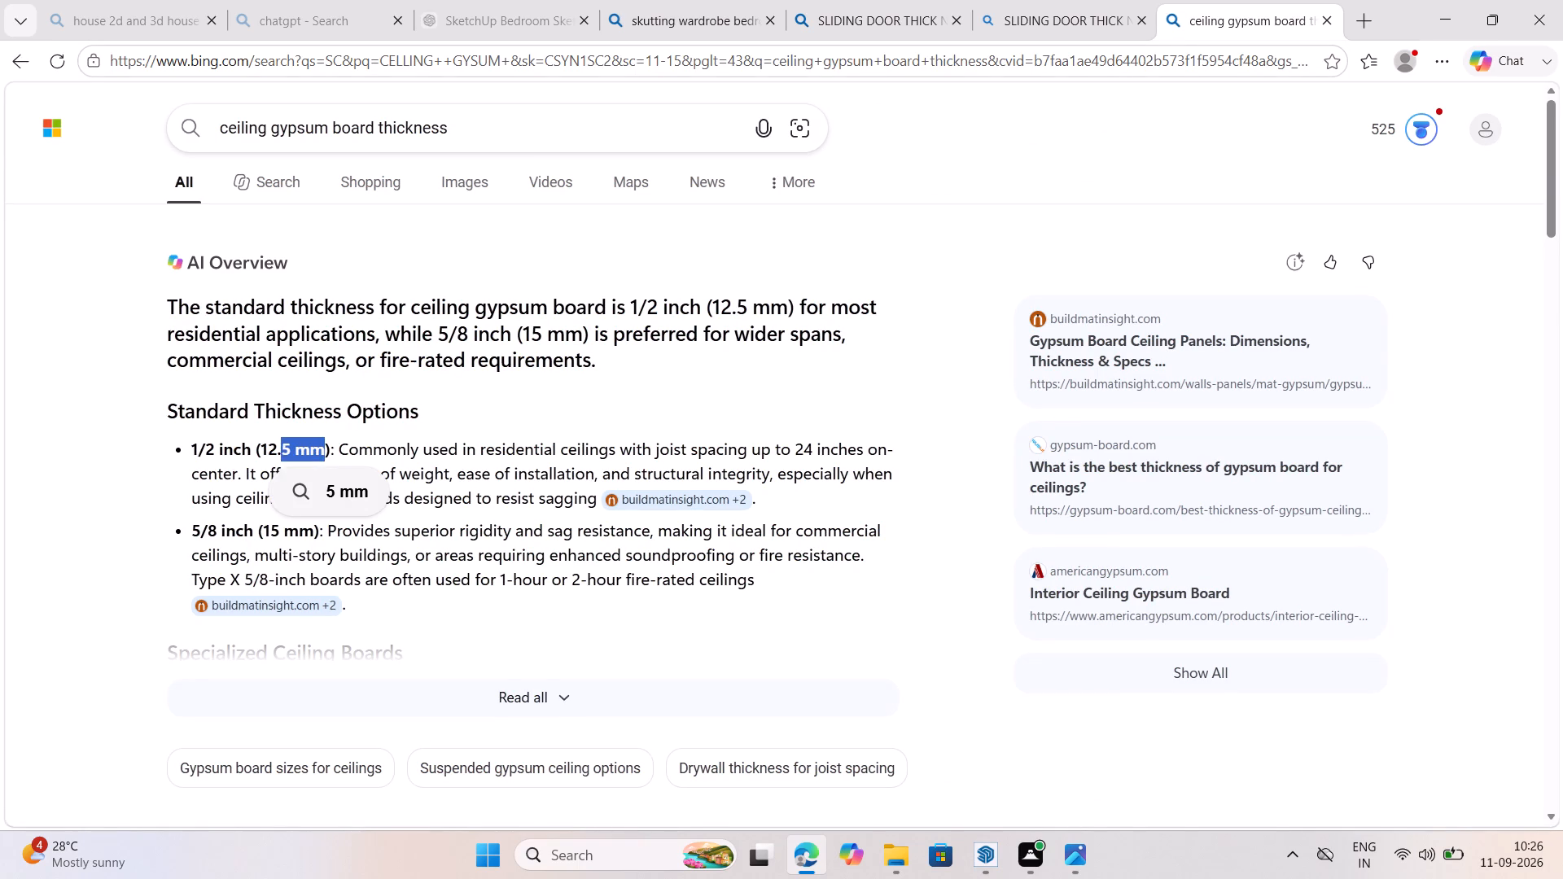
pyautogui.moveTo(417, 435); pyautogui.dragTo(478, 437)
pyautogui.moveTo(437, 304); pyautogui.dragTo(863, 318)
pyautogui.click(854, 320)
pyautogui.moveTo(309, 339); pyautogui.dragTo(334, 336)
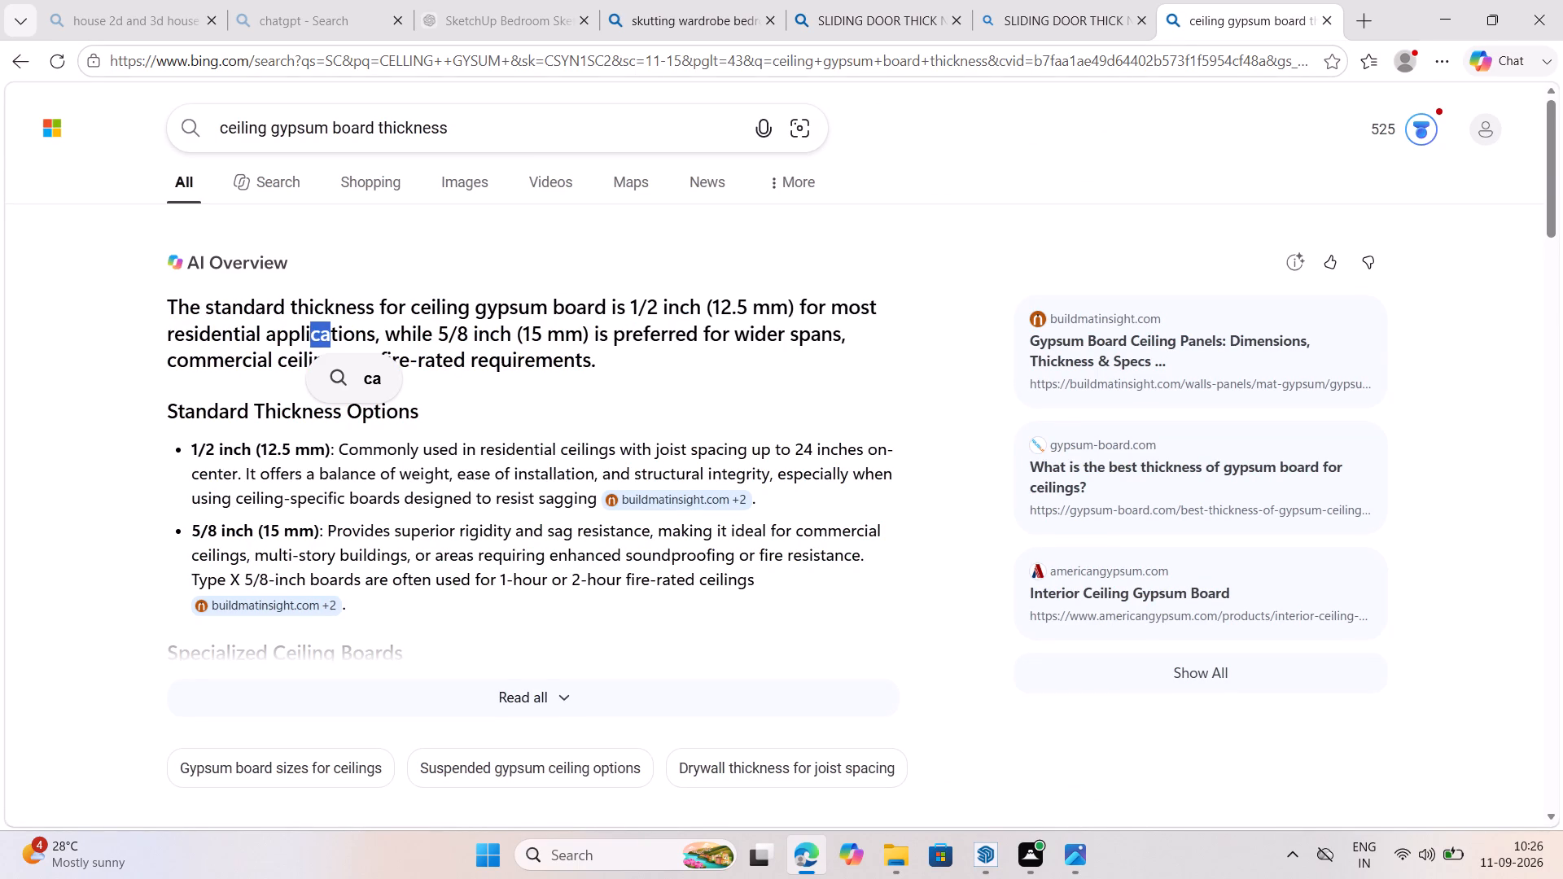
pyautogui.scroll(-5, 536, 366)
pyautogui.scroll(5, 718, 398)
pyautogui.scroll(5, 545, 421)
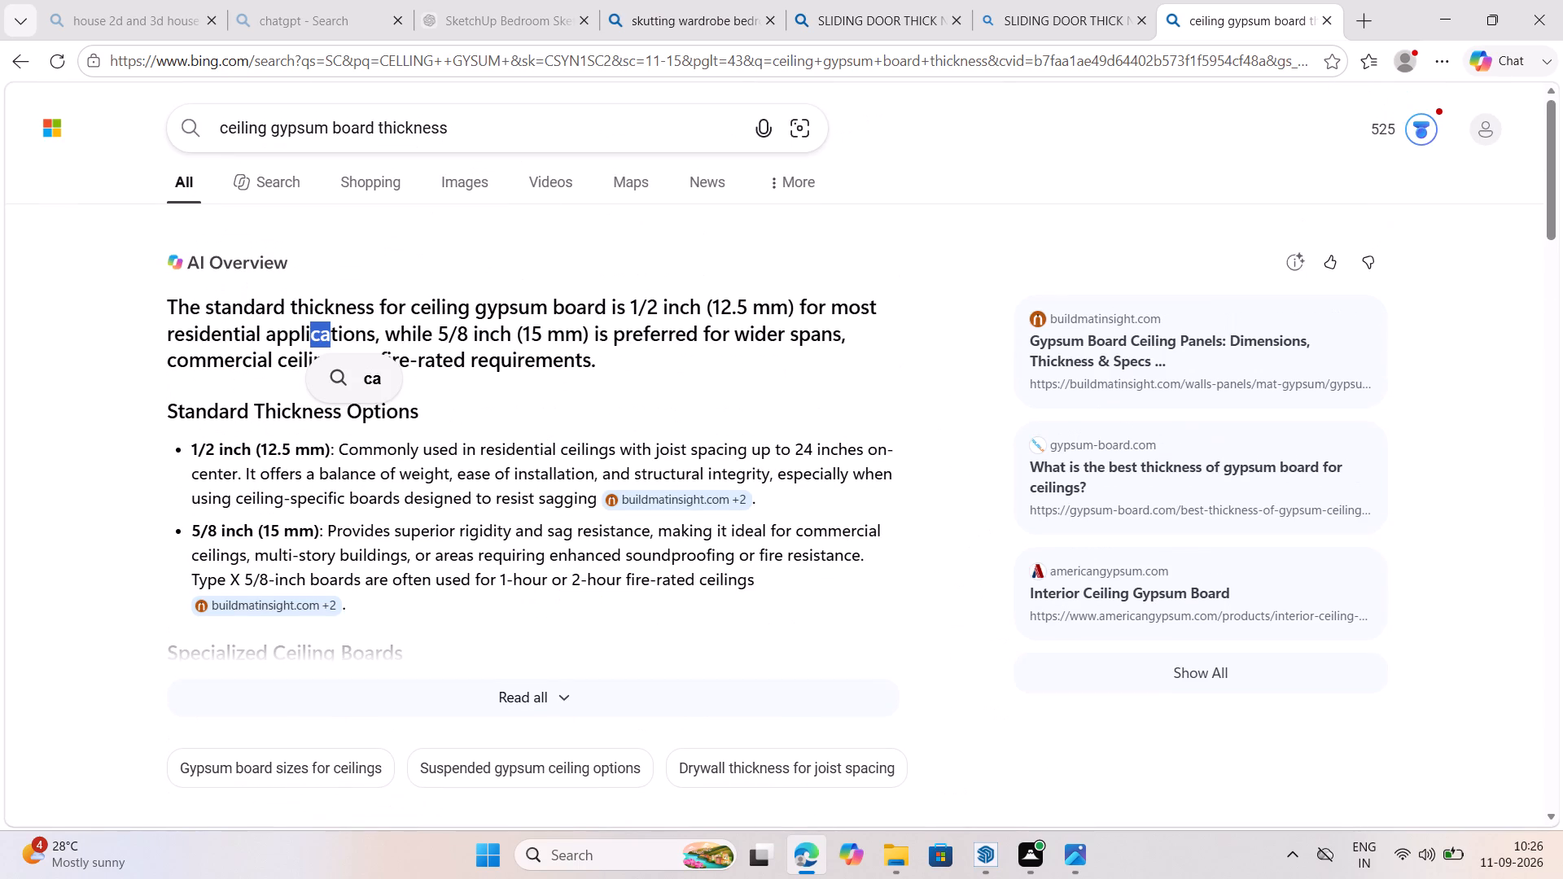
pyautogui.scroll(-3, 574, 488)
pyautogui.scroll(2, 599, 360)
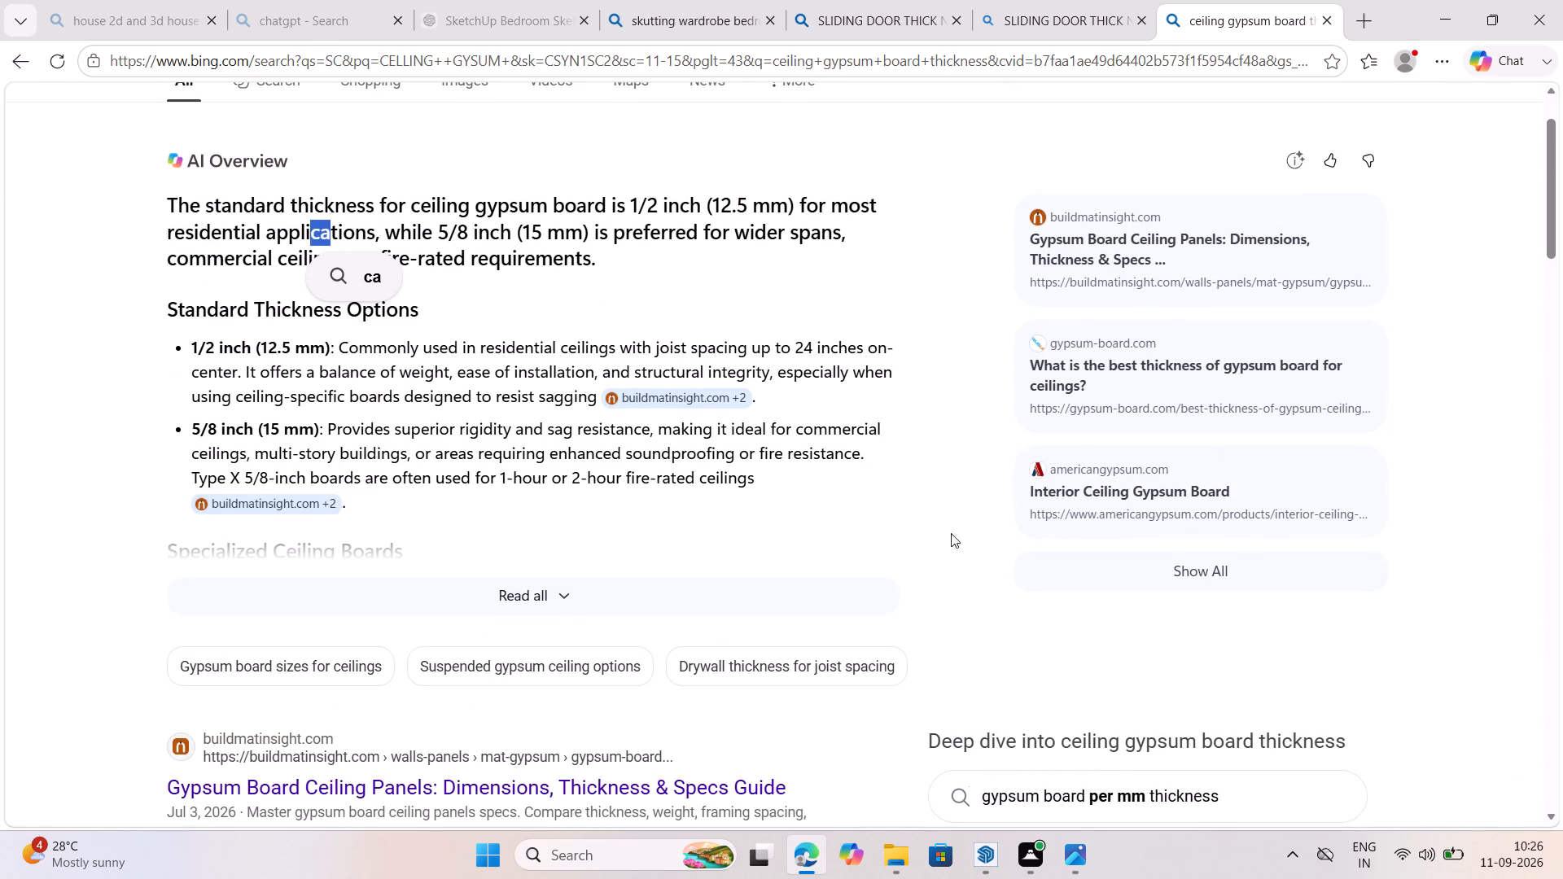
pyautogui.moveTo(803, 203); pyautogui.dragTo(743, 214)
pyautogui.moveTo(637, 238); pyautogui.dragTo(607, 248)
pyautogui.moveTo(375, 238); pyautogui.dragTo(349, 233)
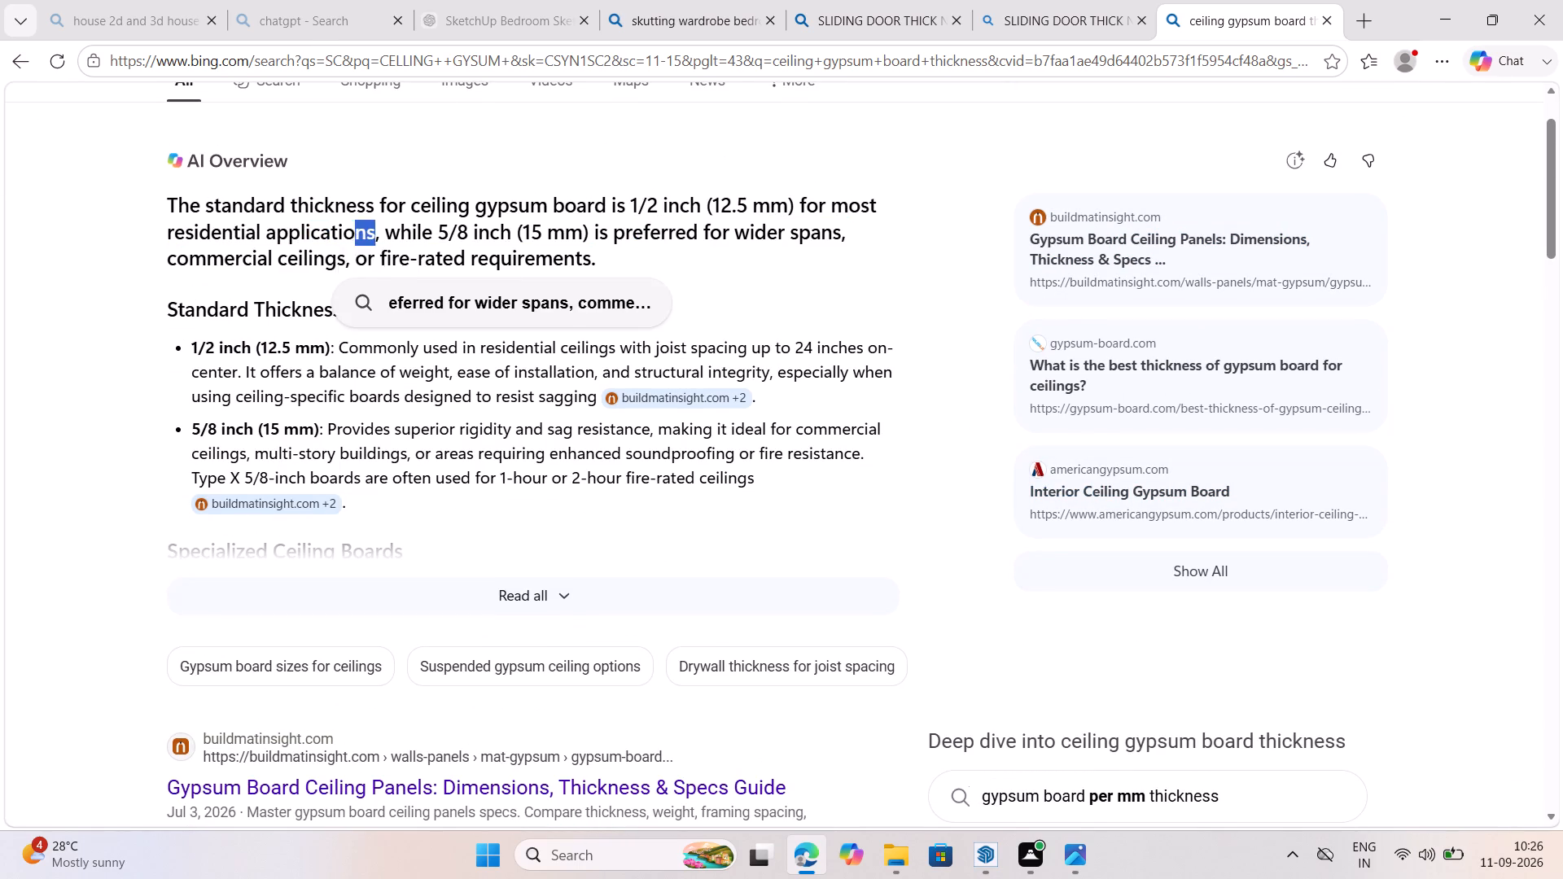
pyautogui.moveTo(349, 233); pyautogui.dragTo(343, 232)
pyautogui.moveTo(259, 224); pyautogui.dragTo(246, 235)
pyautogui.moveTo(205, 259); pyautogui.dragTo(191, 272)
pyautogui.moveTo(379, 281); pyautogui.dragTo(405, 278)
pyautogui.click(383, 385)
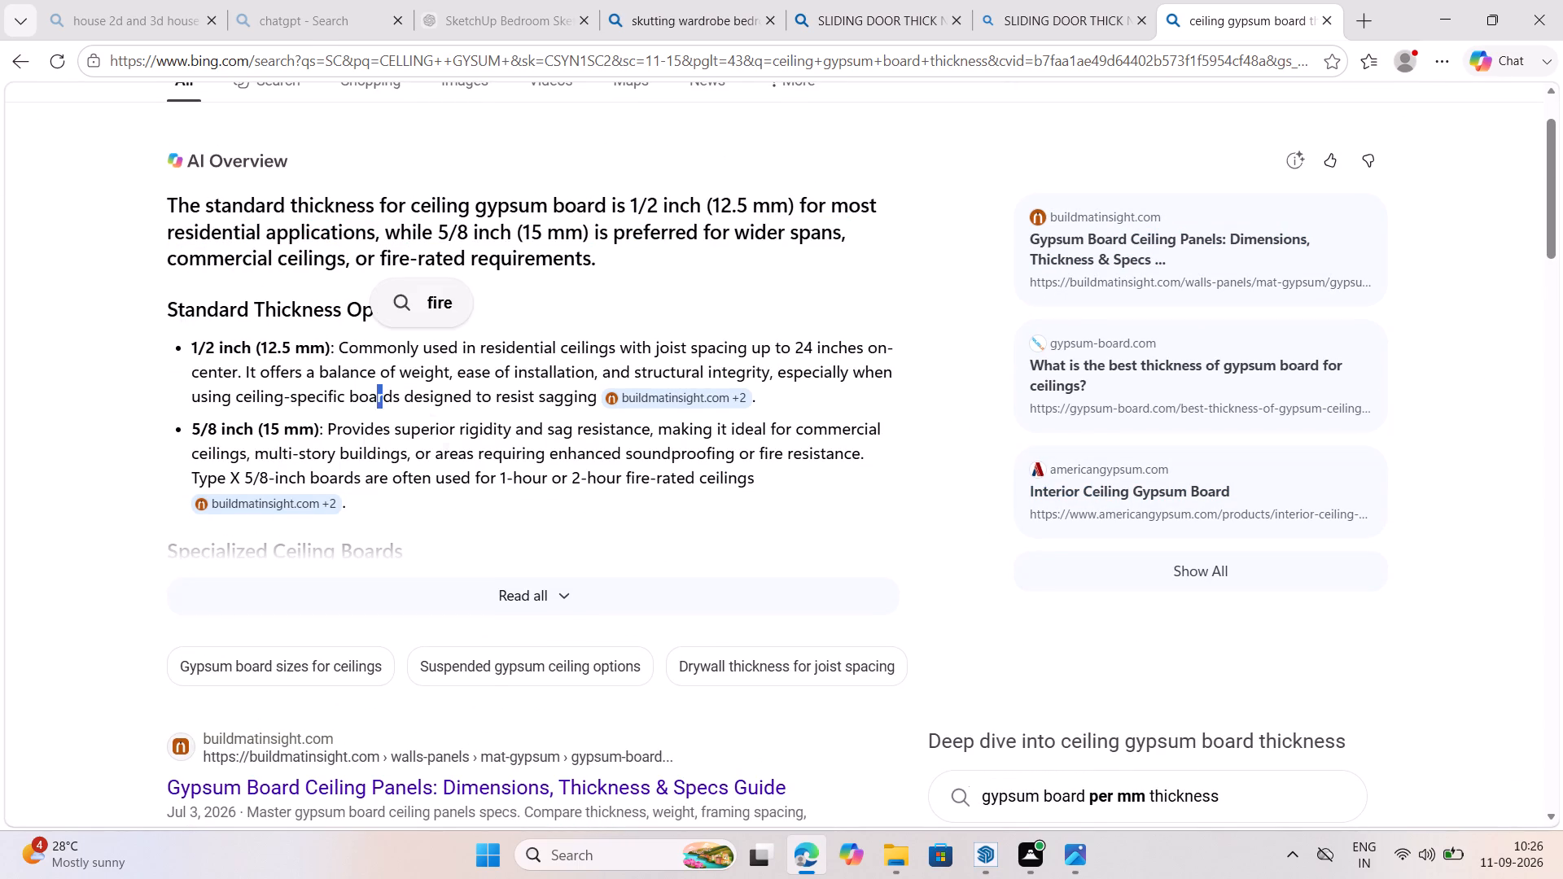
pyautogui.moveTo(295, 396); pyautogui.dragTo(294, 411)
pyautogui.scroll(-2, 268, 429)
pyautogui.click(90, 306)
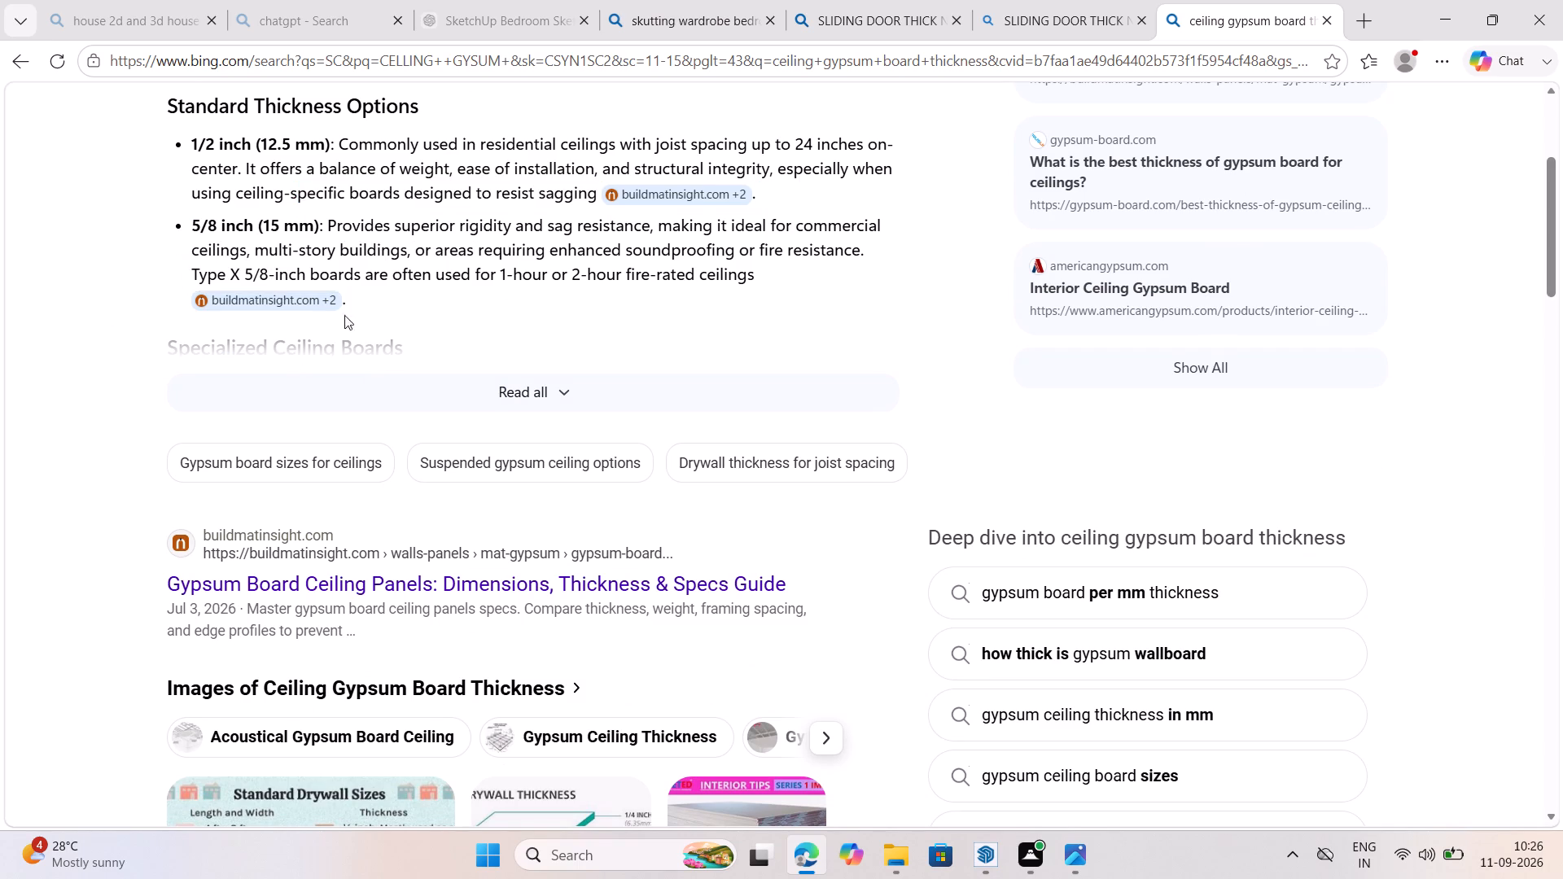
pyautogui.click(510, 392)
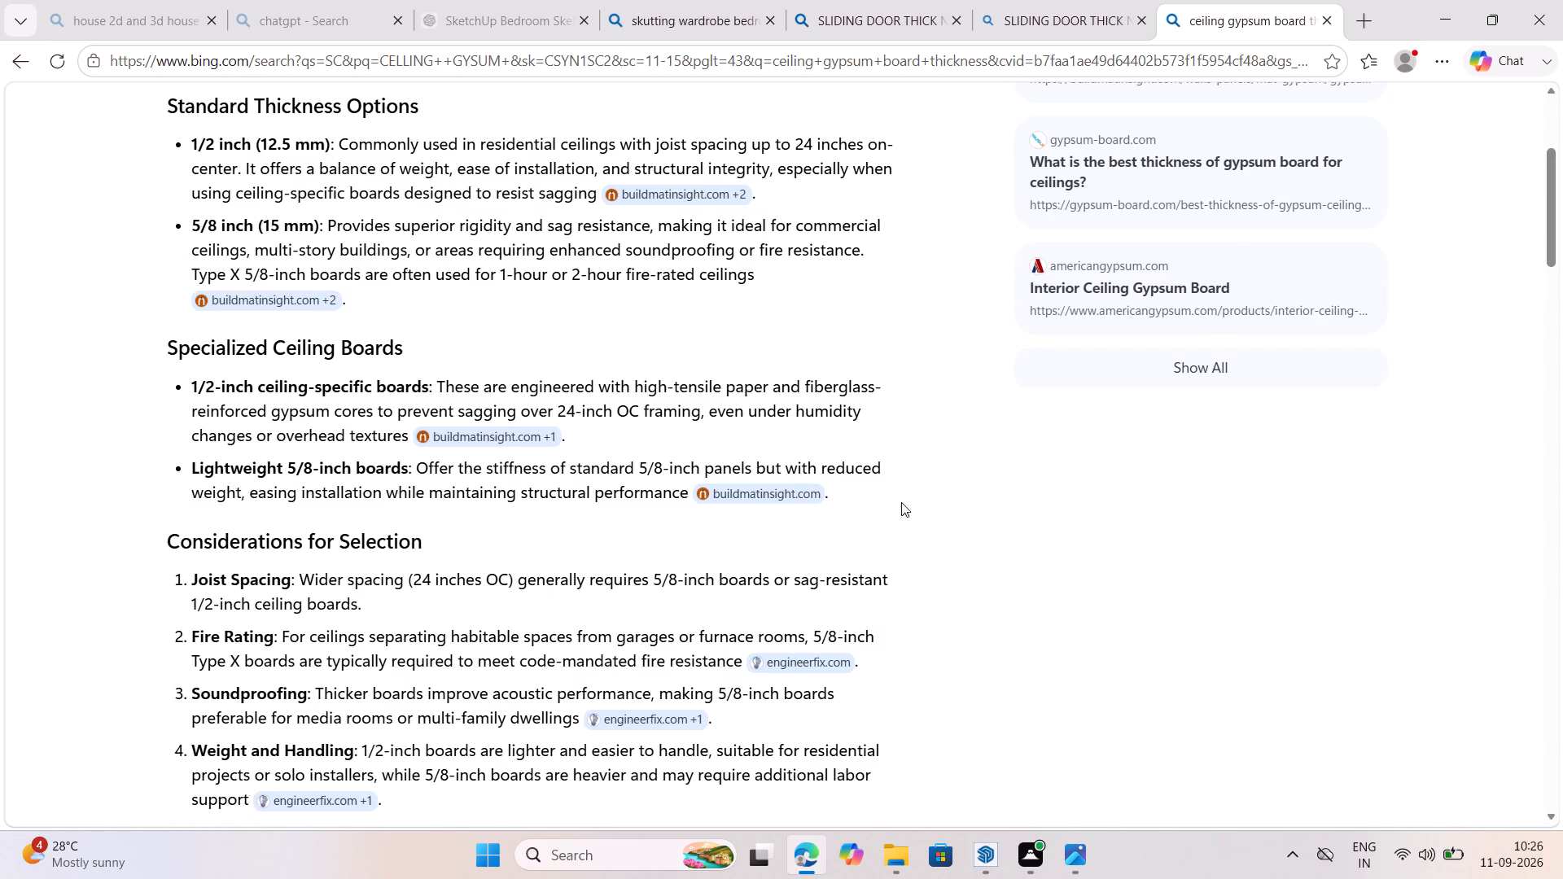
# Switch back to SketchUp, Push/Pull the lowered ceiling face to a thickness of 12 mm, and close its group.
pyautogui.click(1463, 15)
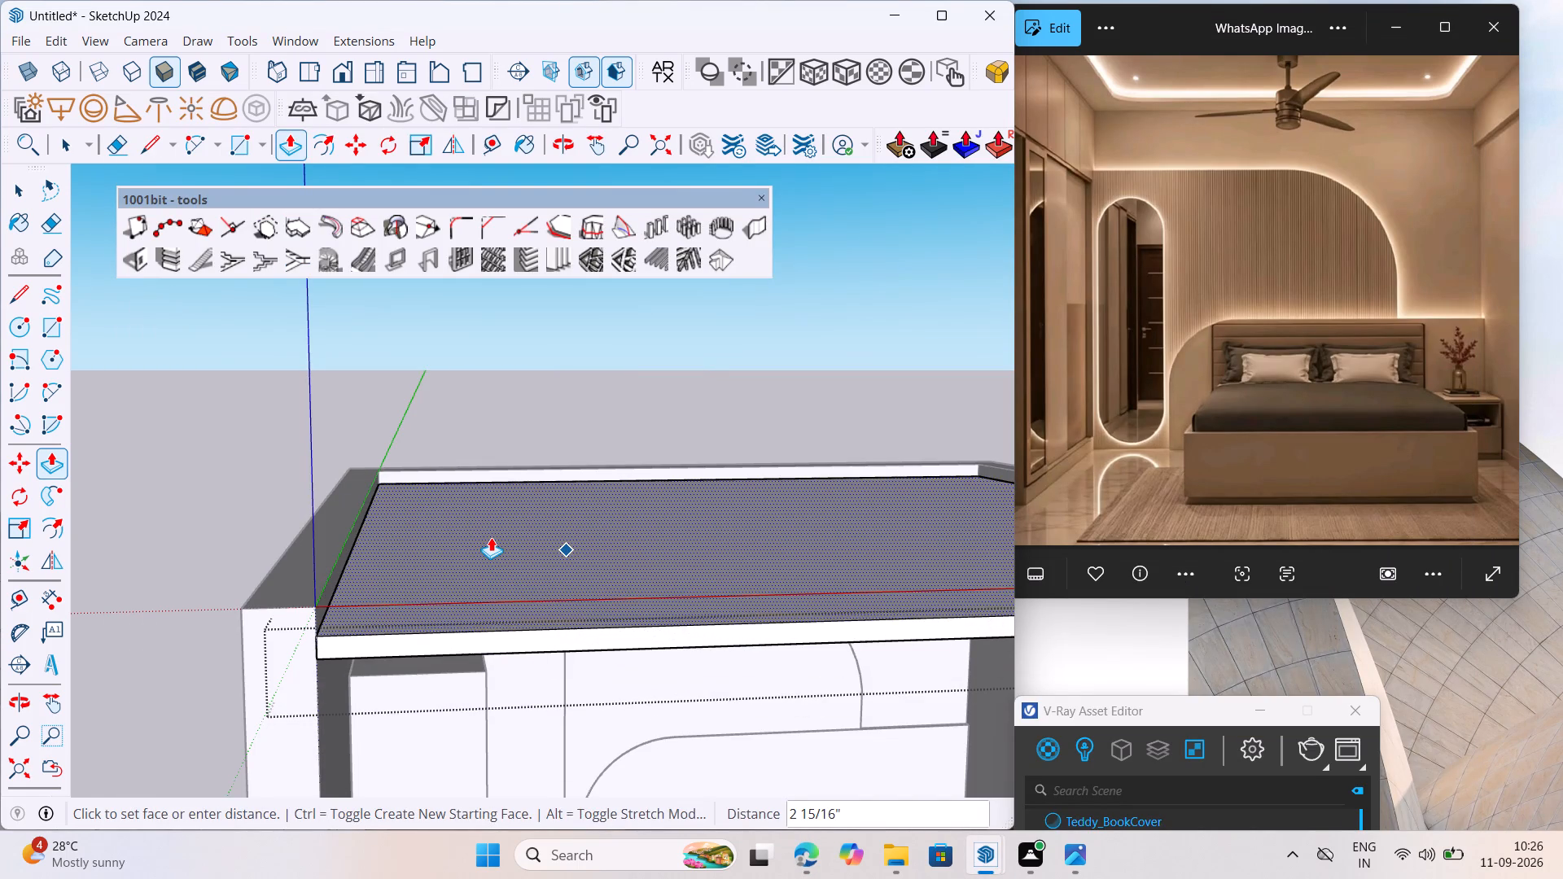
pyautogui.press('End')
pyautogui.press('Down')
pyautogui.write('MM')
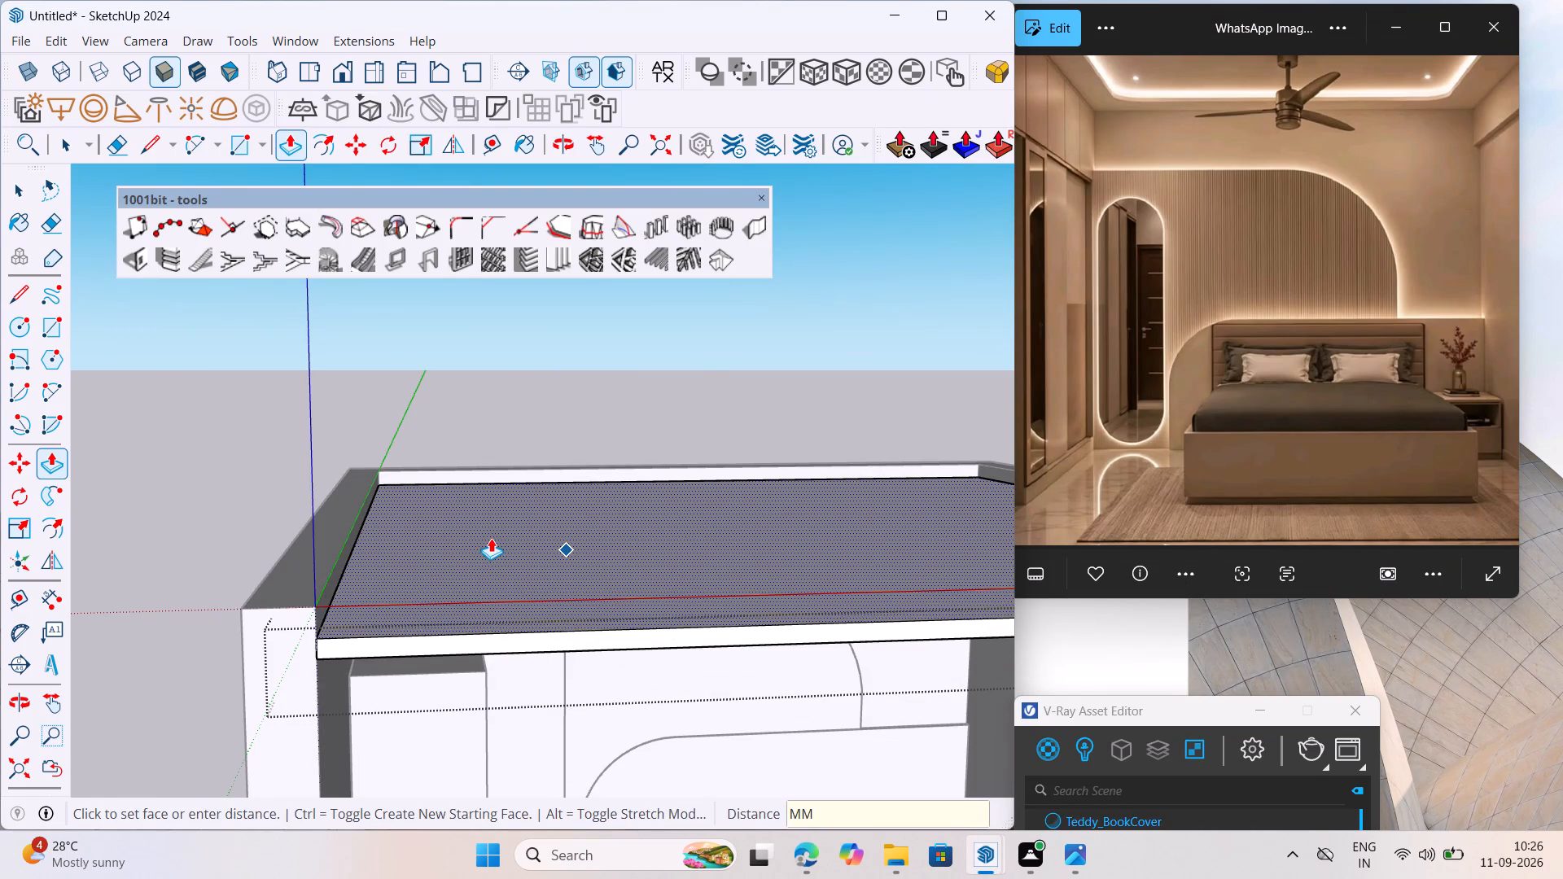
pyautogui.press('BackSpace')
pyautogui.press('BackSpace')
pyautogui.press('BackSpace')
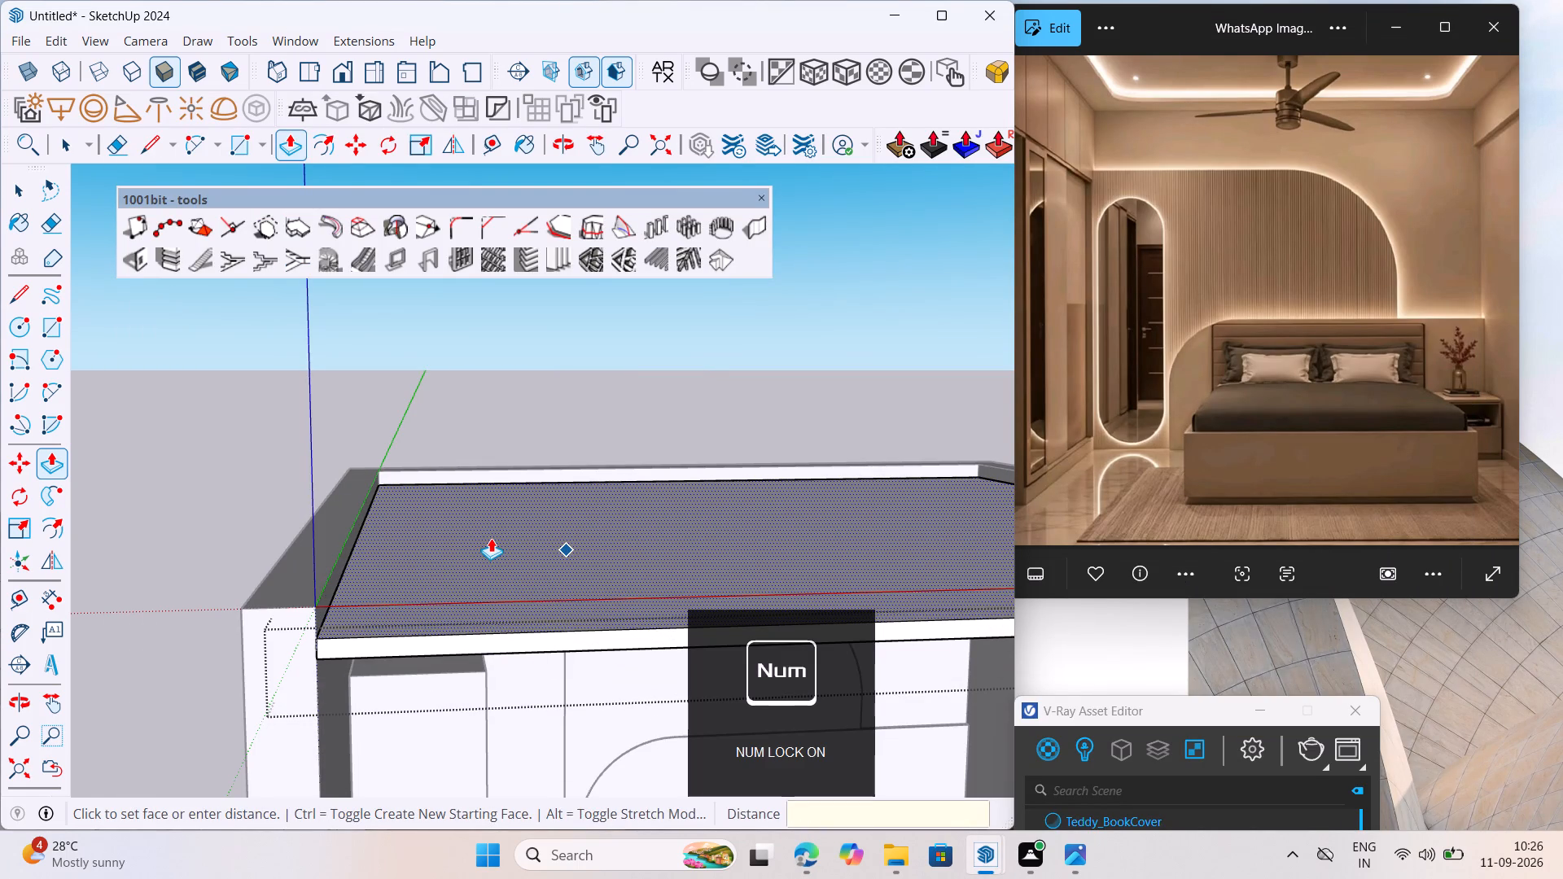
pyautogui.write('12')
pyautogui.write('MM')
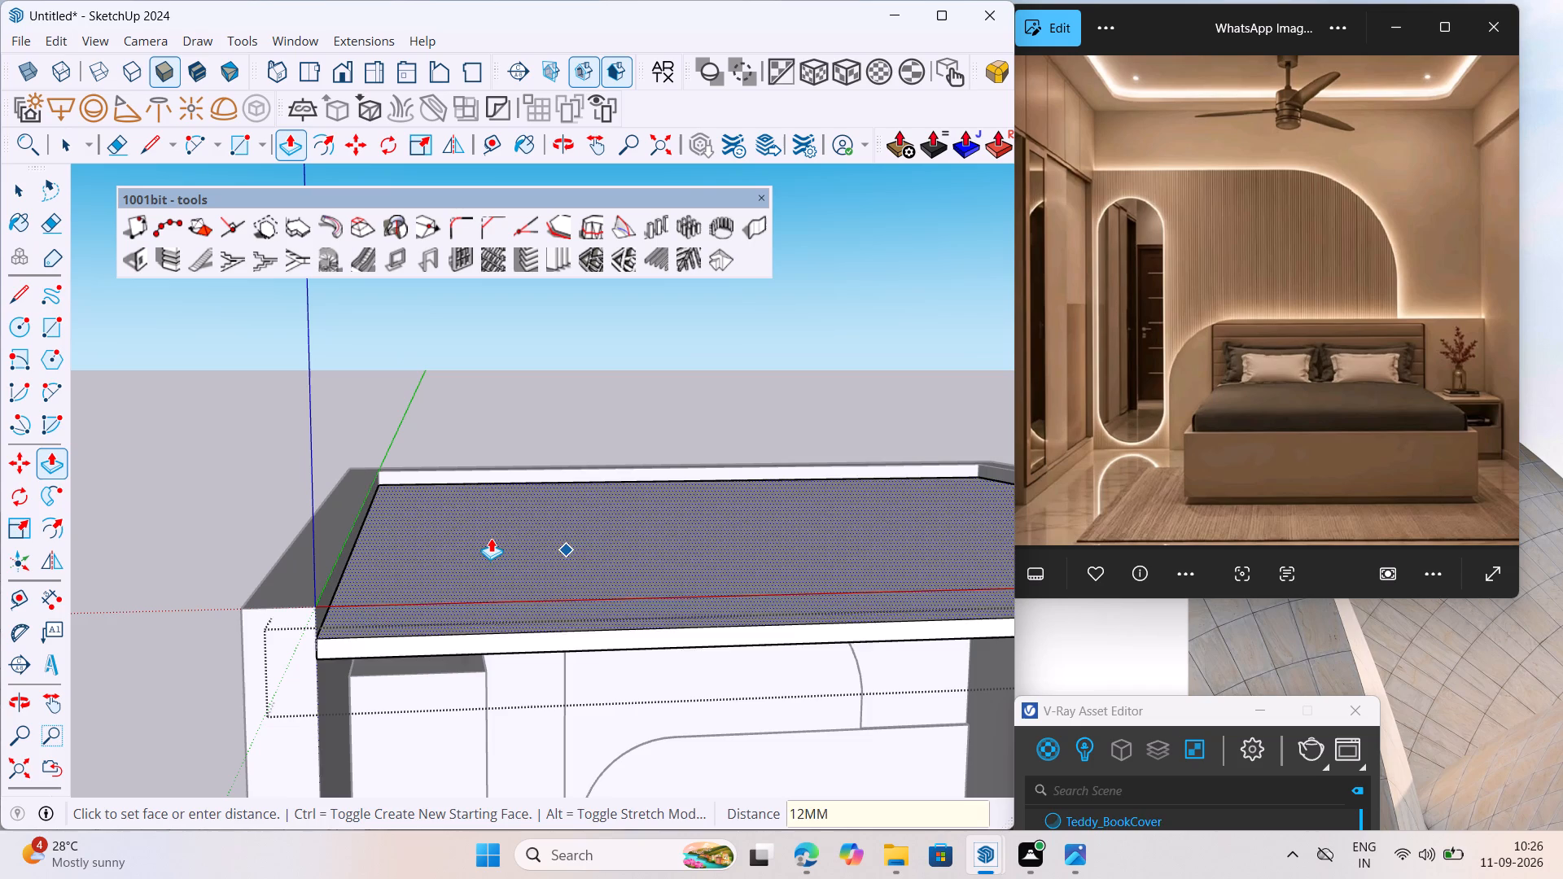
pyautogui.press('Return')
pyautogui.press('space')
pyautogui.rightClick(261, 410)
pyautogui.click(289, 426)
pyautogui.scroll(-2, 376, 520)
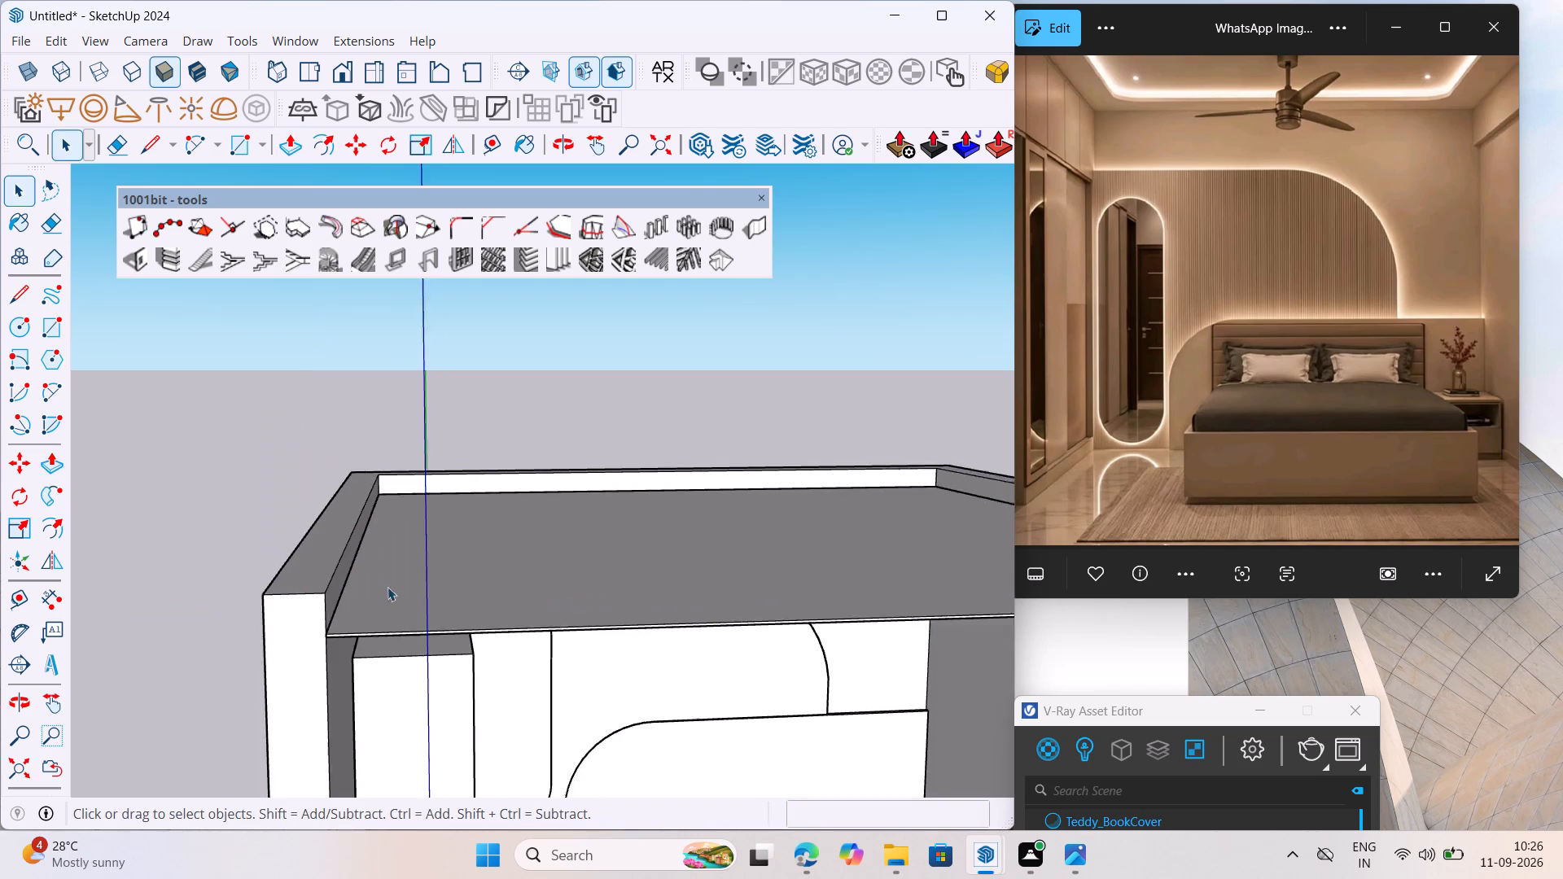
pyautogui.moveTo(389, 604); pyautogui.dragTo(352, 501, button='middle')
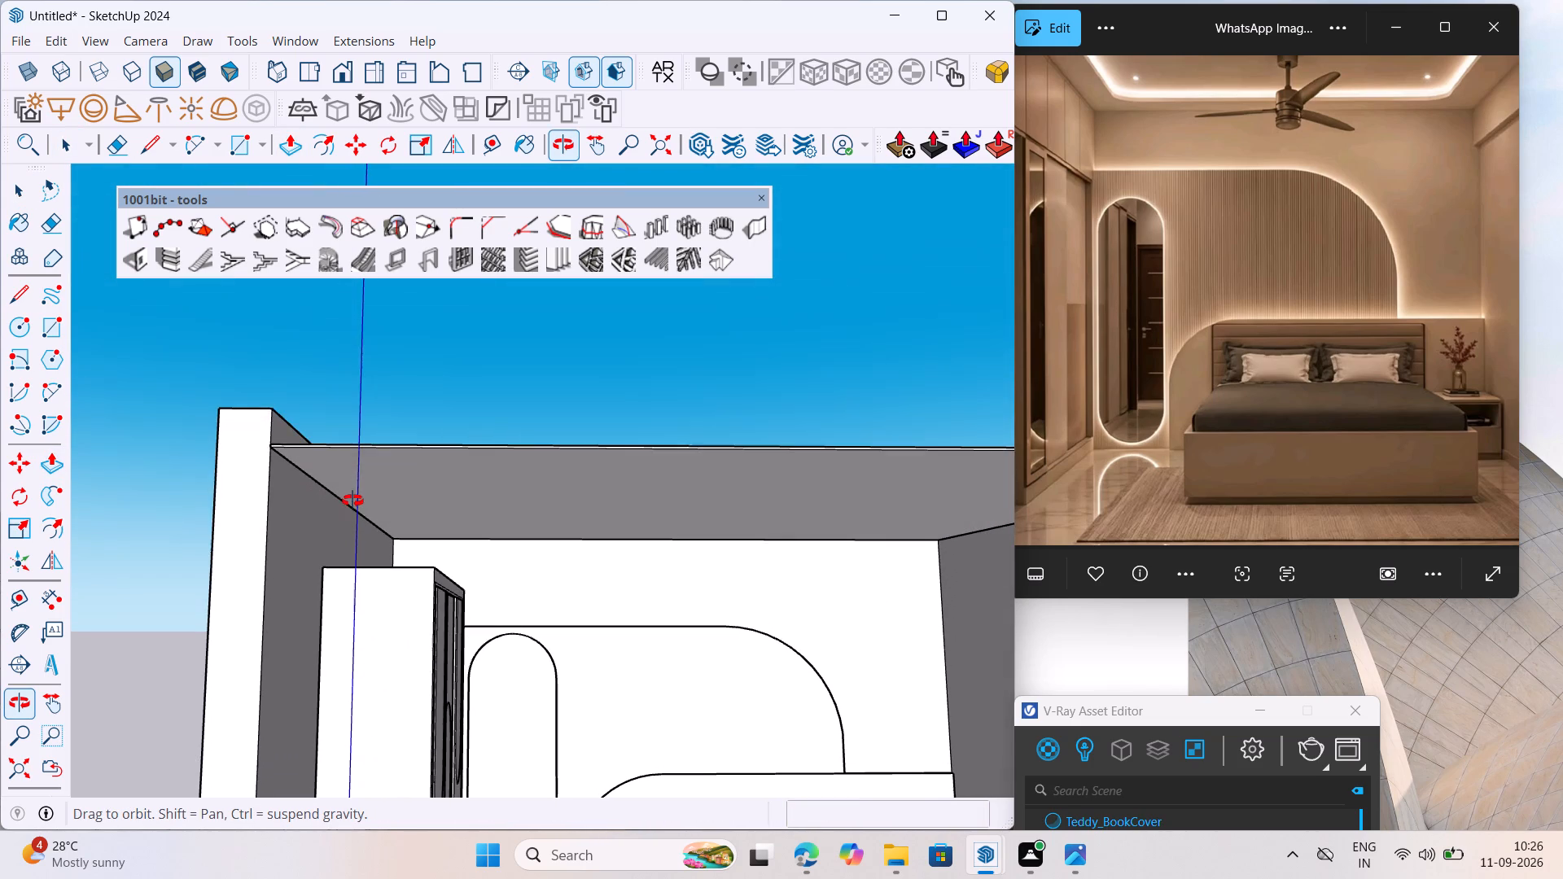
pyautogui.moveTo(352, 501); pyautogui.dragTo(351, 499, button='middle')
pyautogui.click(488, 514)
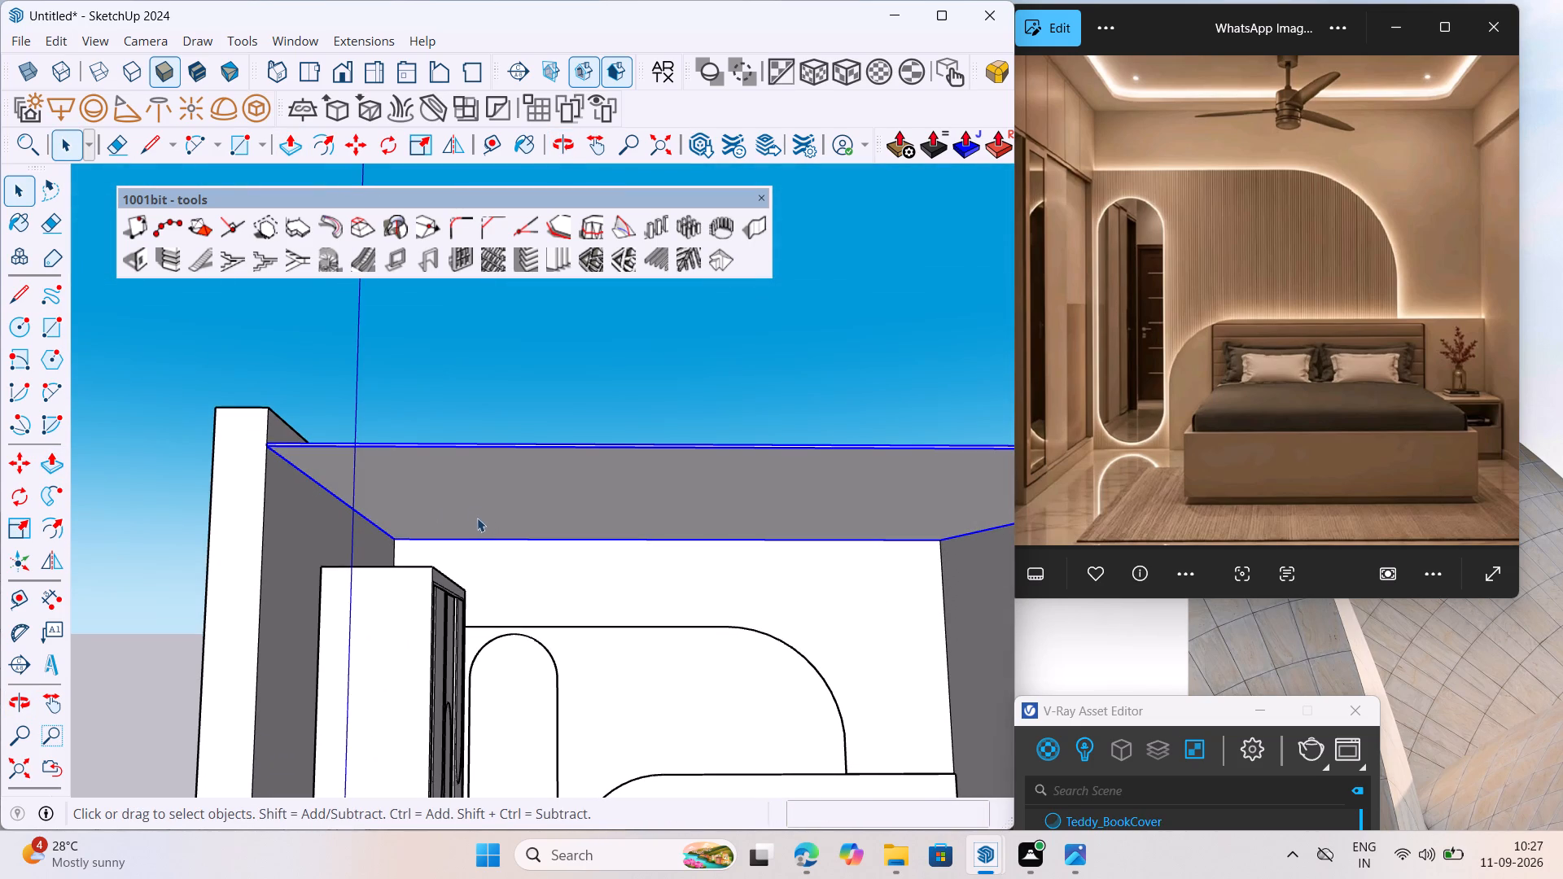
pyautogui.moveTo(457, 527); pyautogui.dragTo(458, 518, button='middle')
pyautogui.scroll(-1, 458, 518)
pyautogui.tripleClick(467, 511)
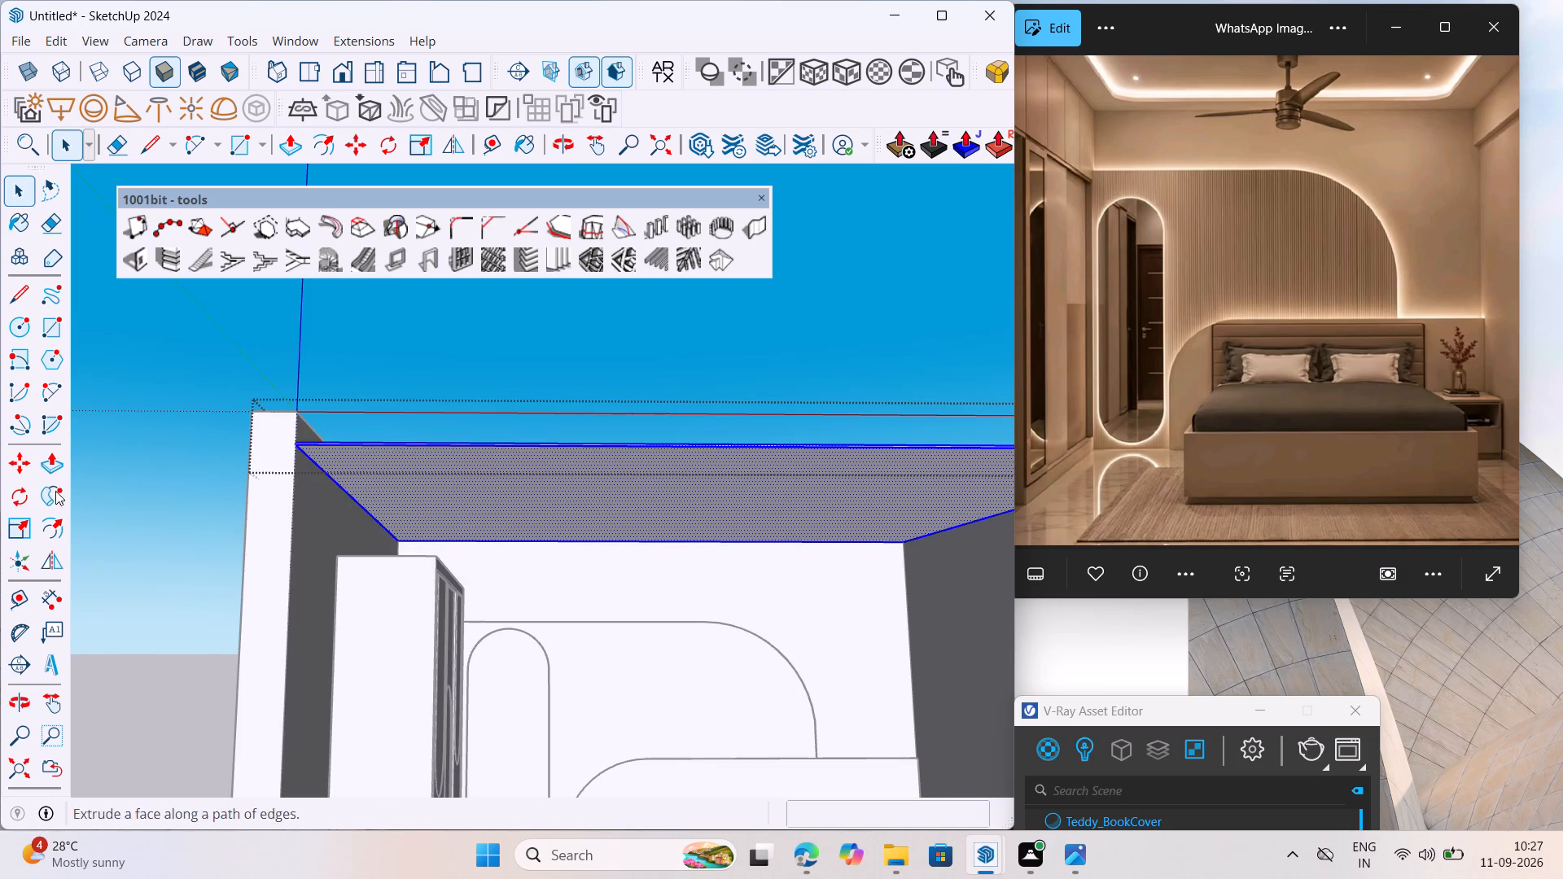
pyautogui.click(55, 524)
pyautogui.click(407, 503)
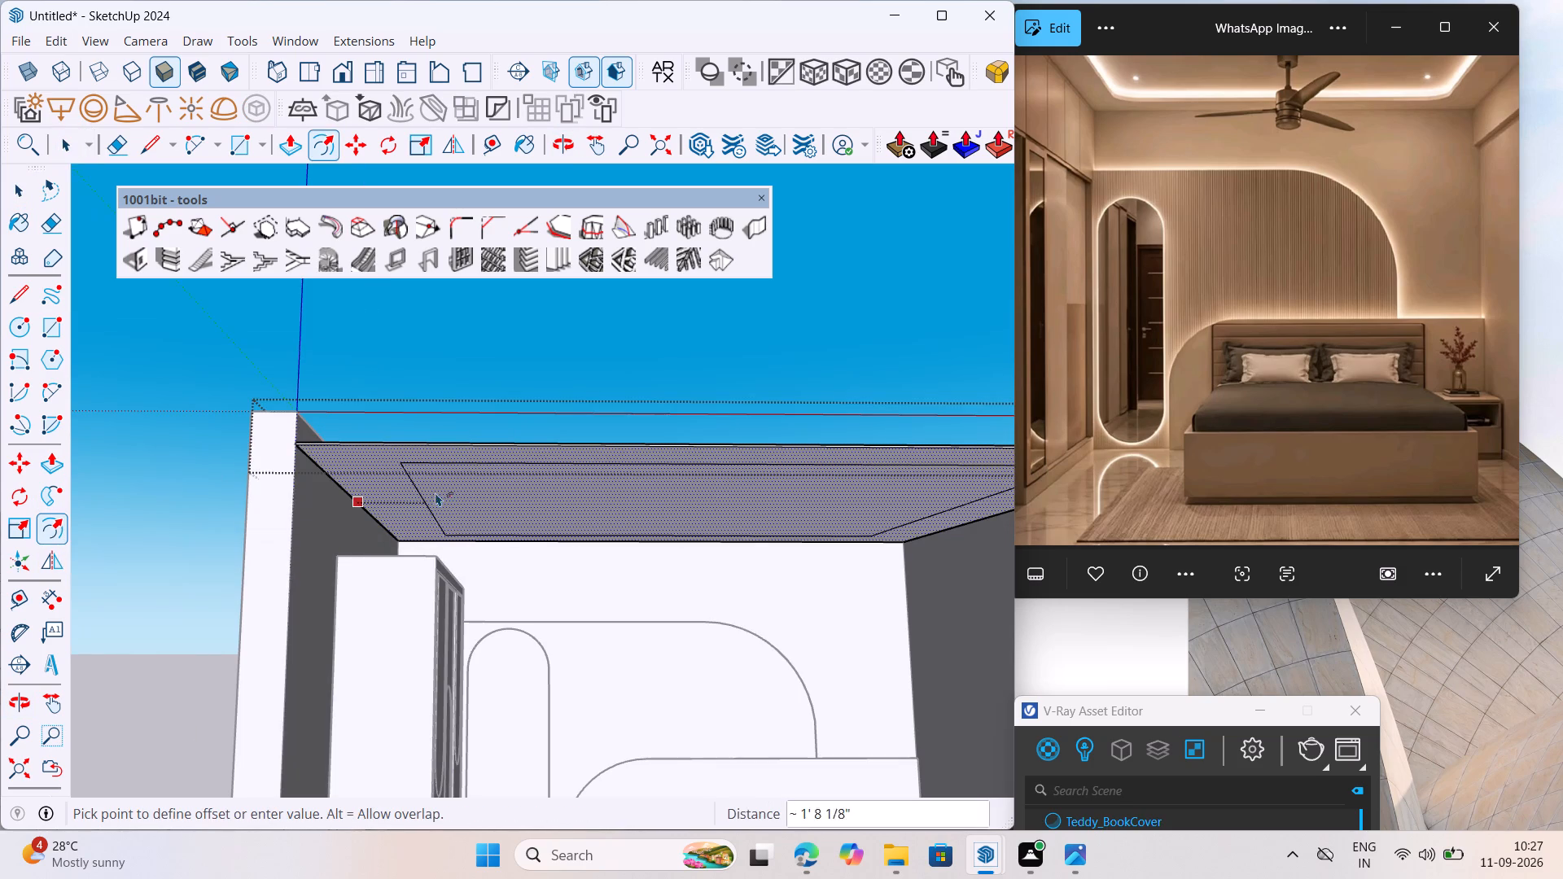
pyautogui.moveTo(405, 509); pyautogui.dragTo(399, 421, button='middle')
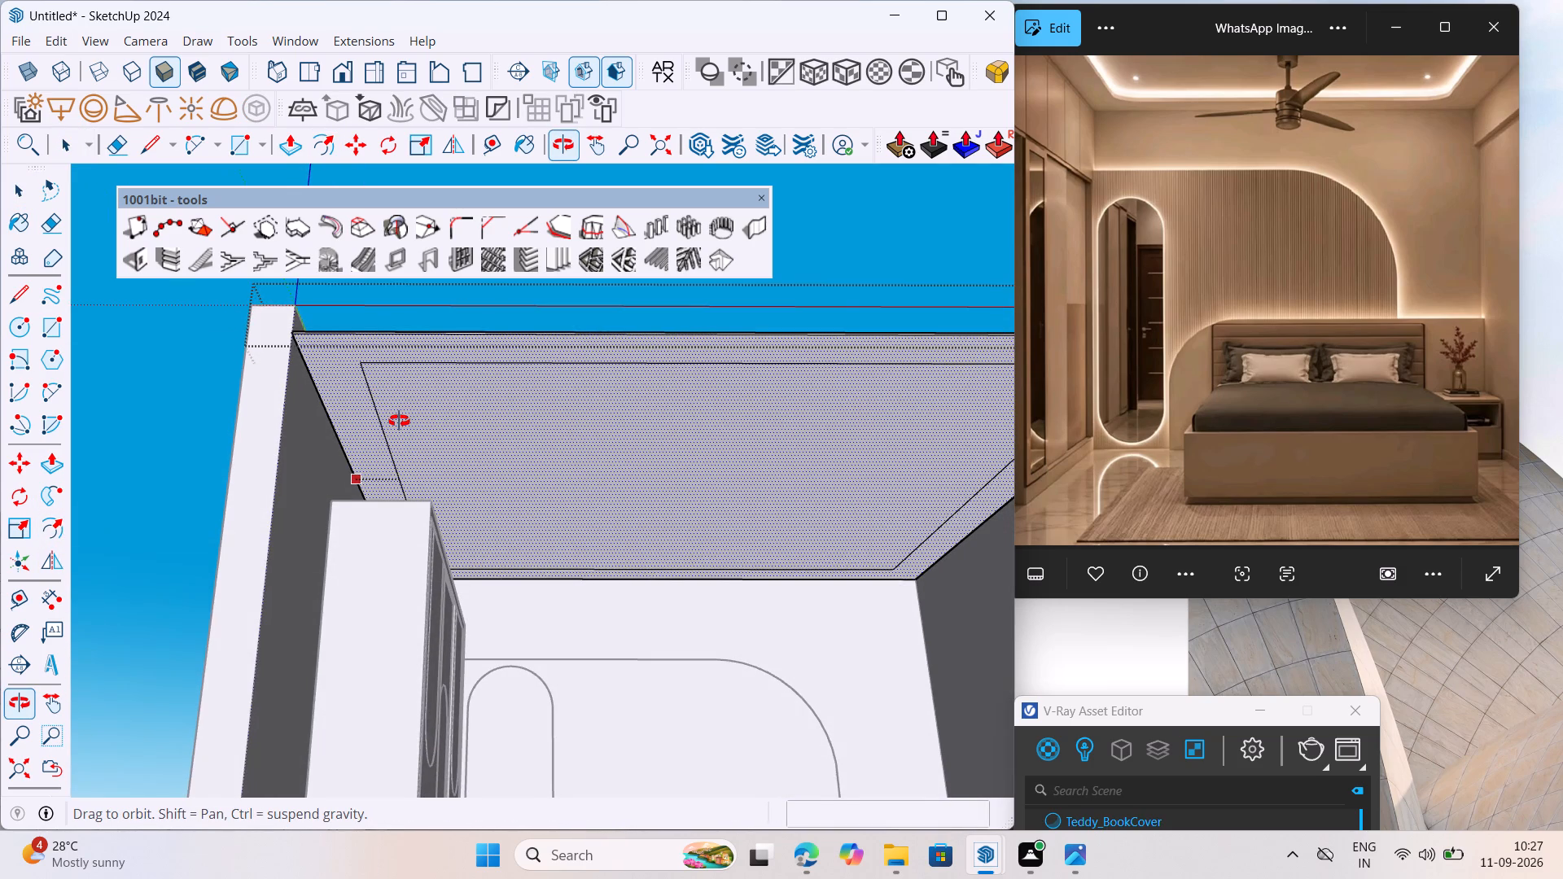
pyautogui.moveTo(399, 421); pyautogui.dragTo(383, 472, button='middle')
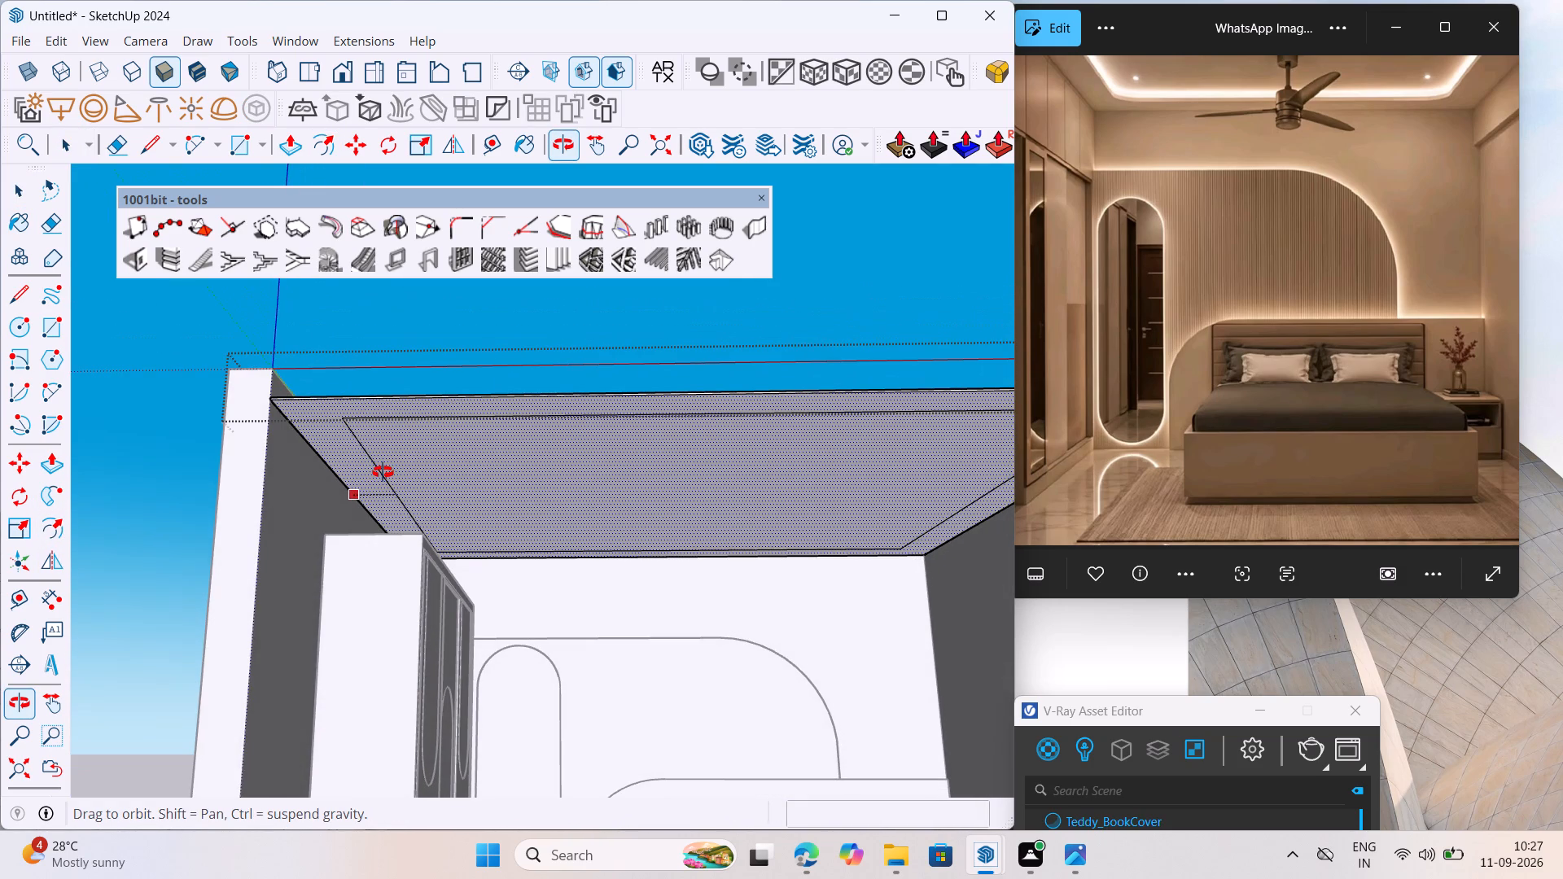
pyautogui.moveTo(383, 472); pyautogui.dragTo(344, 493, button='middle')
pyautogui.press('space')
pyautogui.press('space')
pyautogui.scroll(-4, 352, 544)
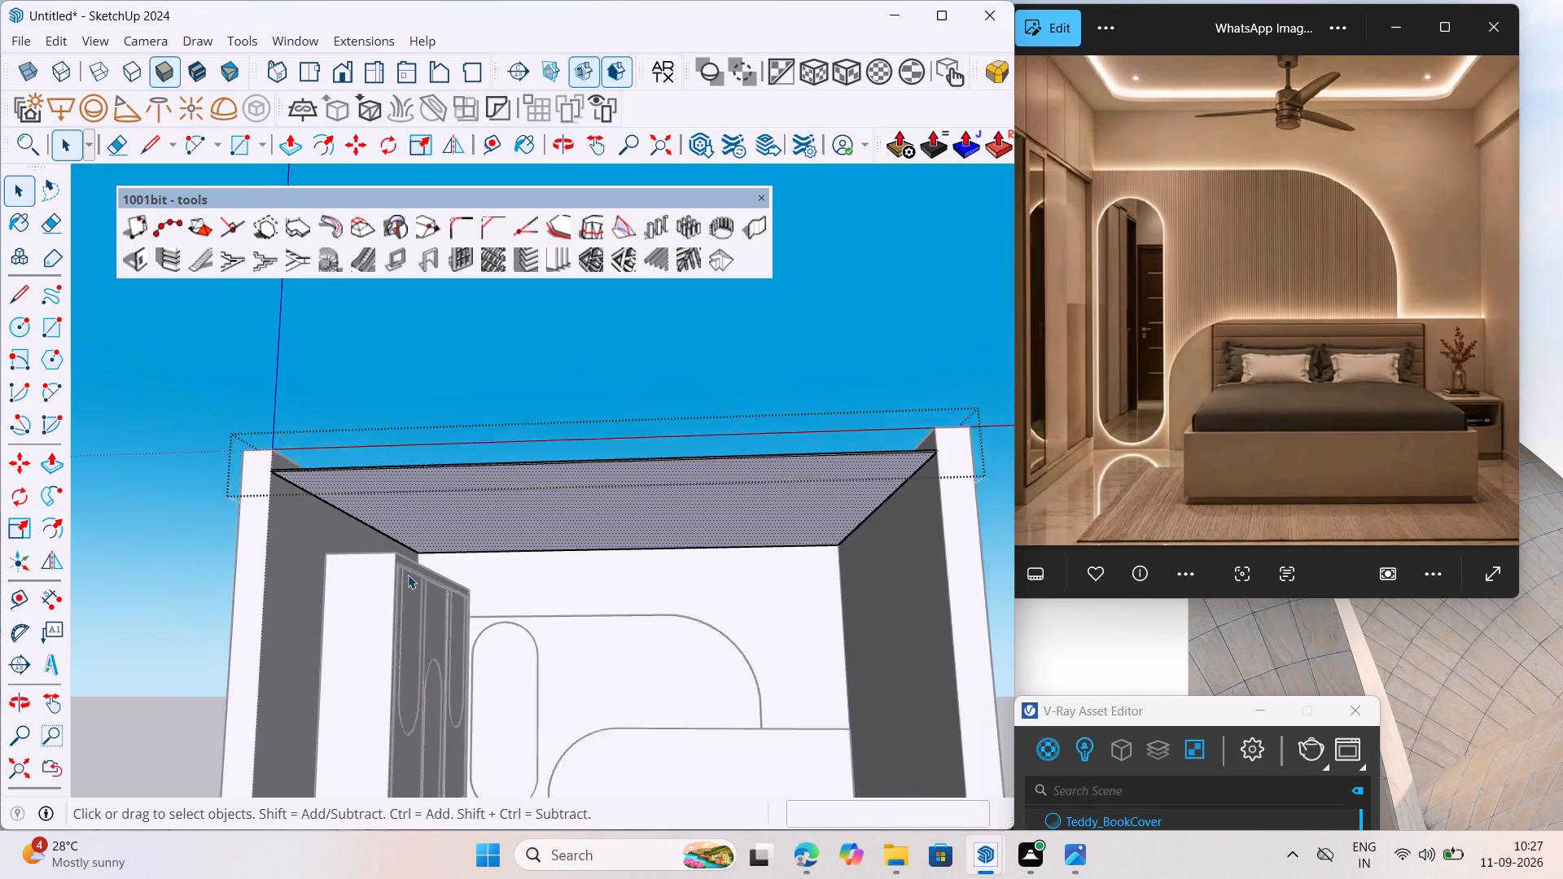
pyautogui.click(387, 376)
# Select the lowered ceiling panel between the room walls by its top surface.
pyautogui.moveTo(396, 509); pyautogui.dragTo(364, 769, button='middle')
pyautogui.scroll(-1, 364, 769)
pyautogui.click(399, 638)
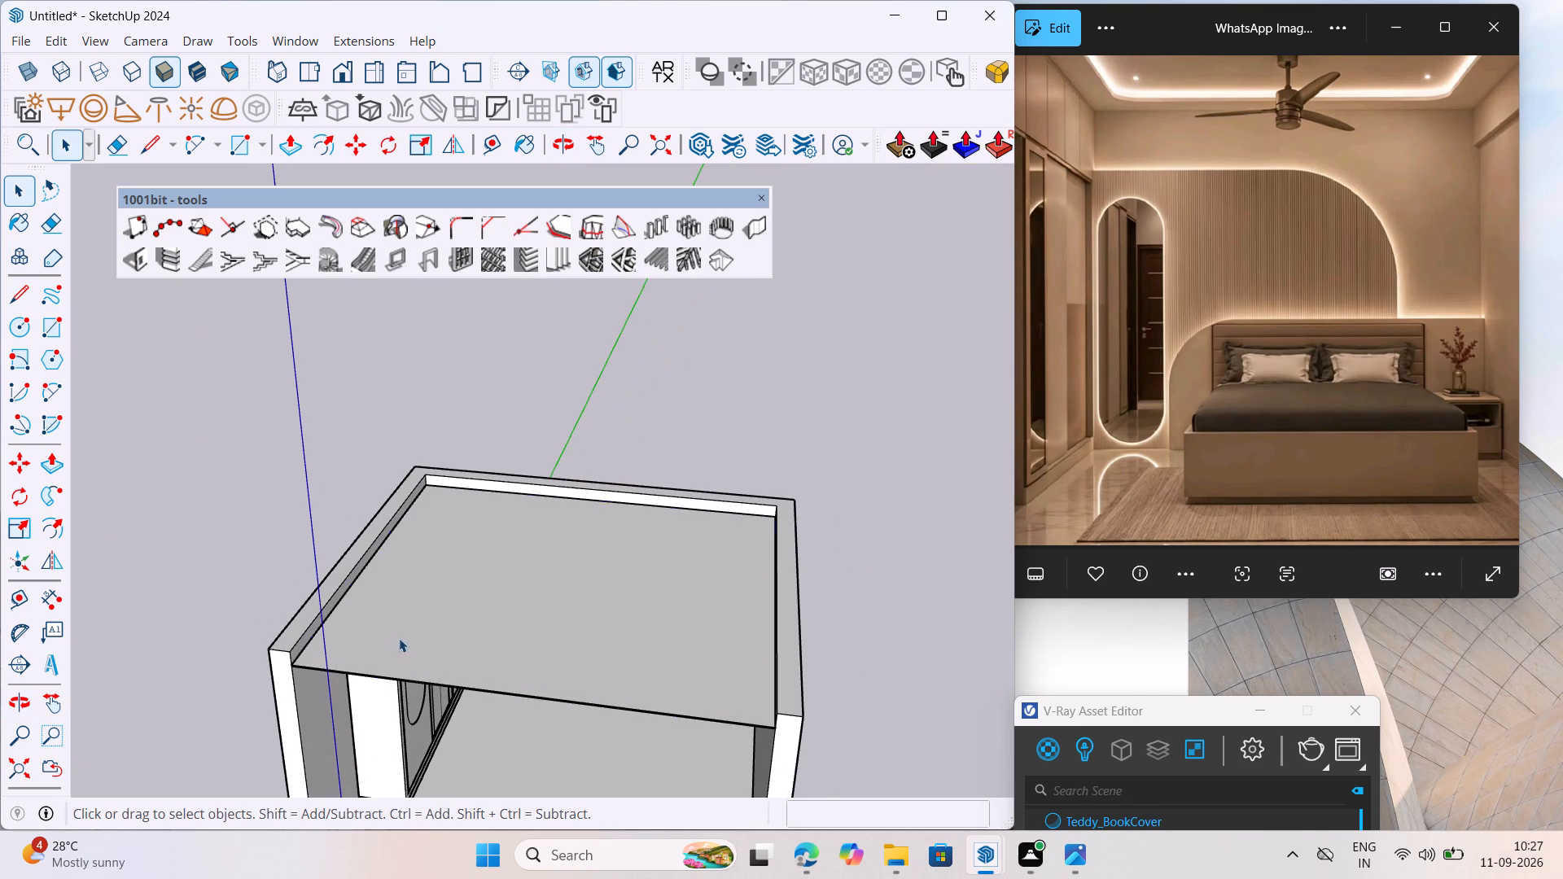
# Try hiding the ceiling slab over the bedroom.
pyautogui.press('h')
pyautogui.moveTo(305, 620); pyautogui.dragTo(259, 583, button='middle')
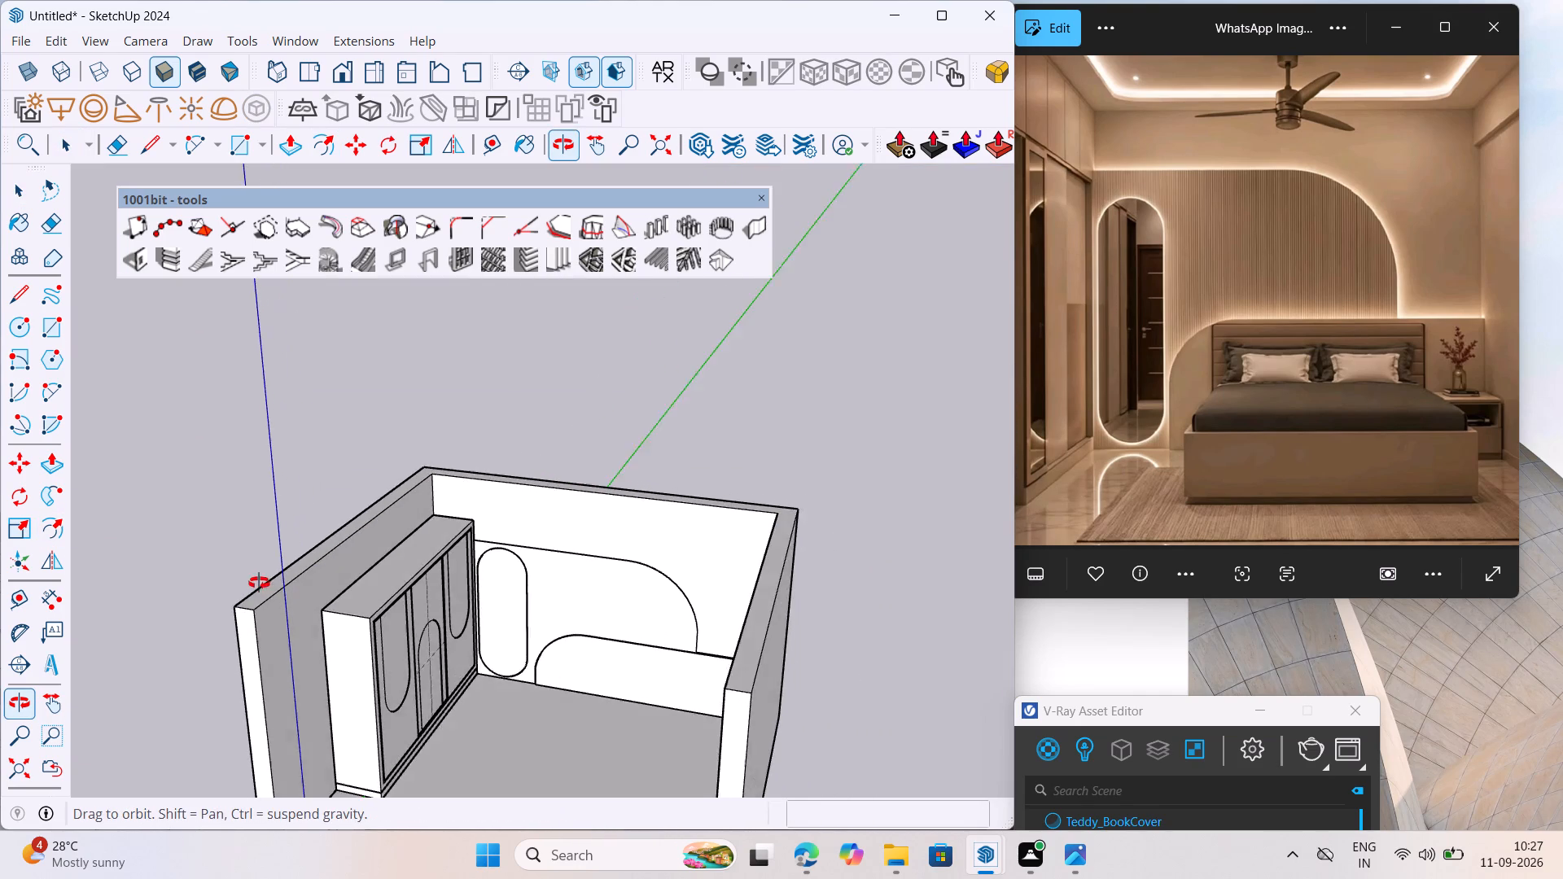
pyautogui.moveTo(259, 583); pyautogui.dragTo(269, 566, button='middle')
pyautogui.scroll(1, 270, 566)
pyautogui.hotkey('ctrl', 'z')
# Draw a rectangle about 10' 2" by 1' 5 5/16" on the wall between the wardrobe's top back edge and the ceiling.
pyautogui.moveTo(455, 544); pyautogui.dragTo(427, 411, button='middle')
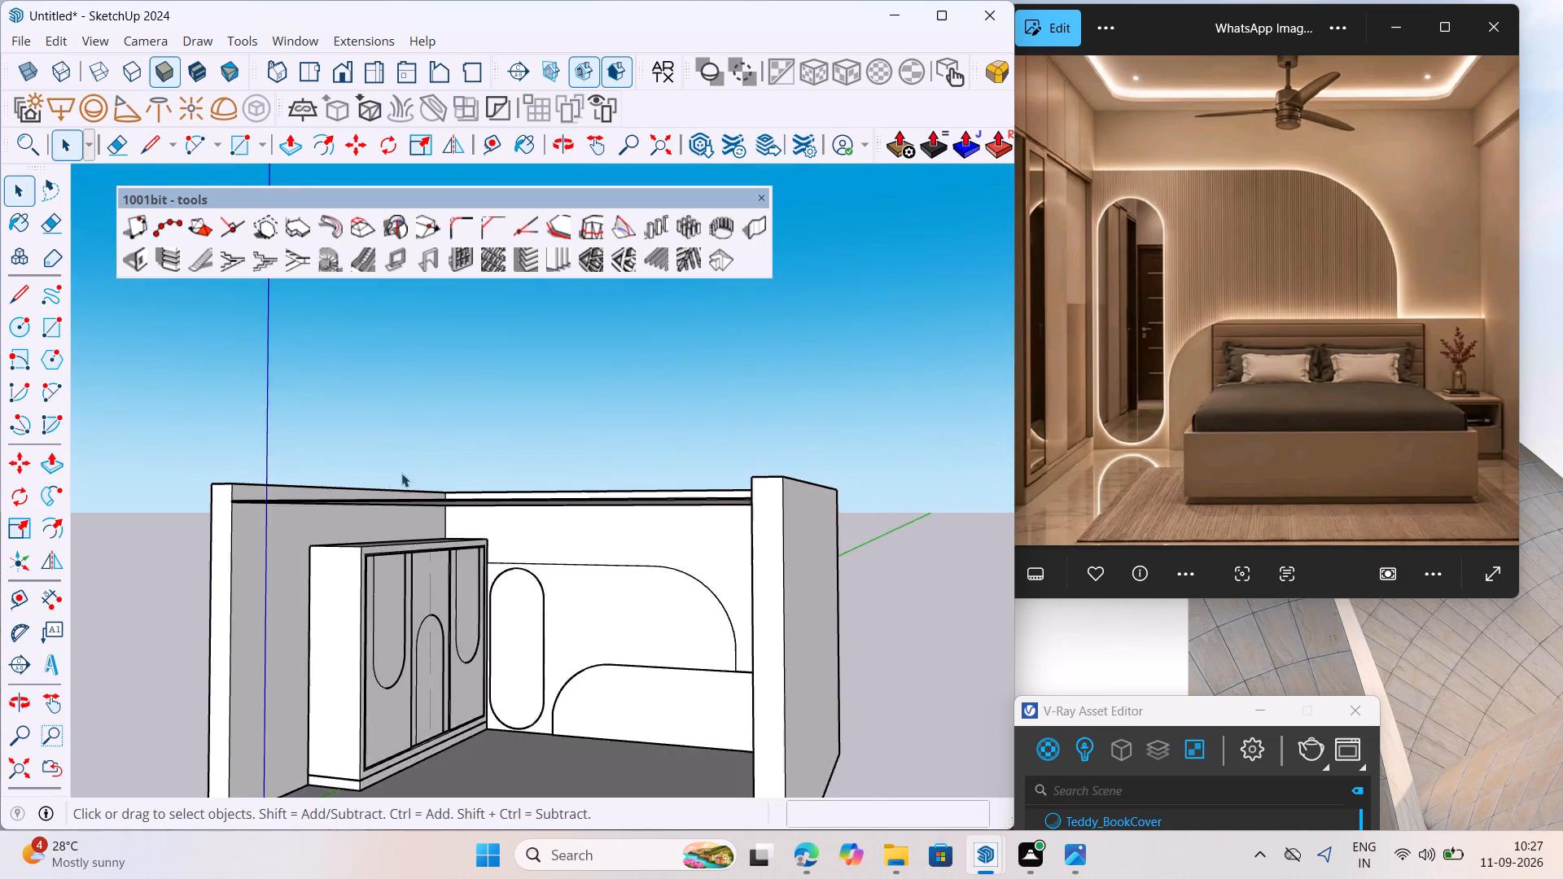
pyautogui.scroll(7, 387, 479)
pyautogui.moveTo(344, 597); pyautogui.dragTo(299, 565, button='middle')
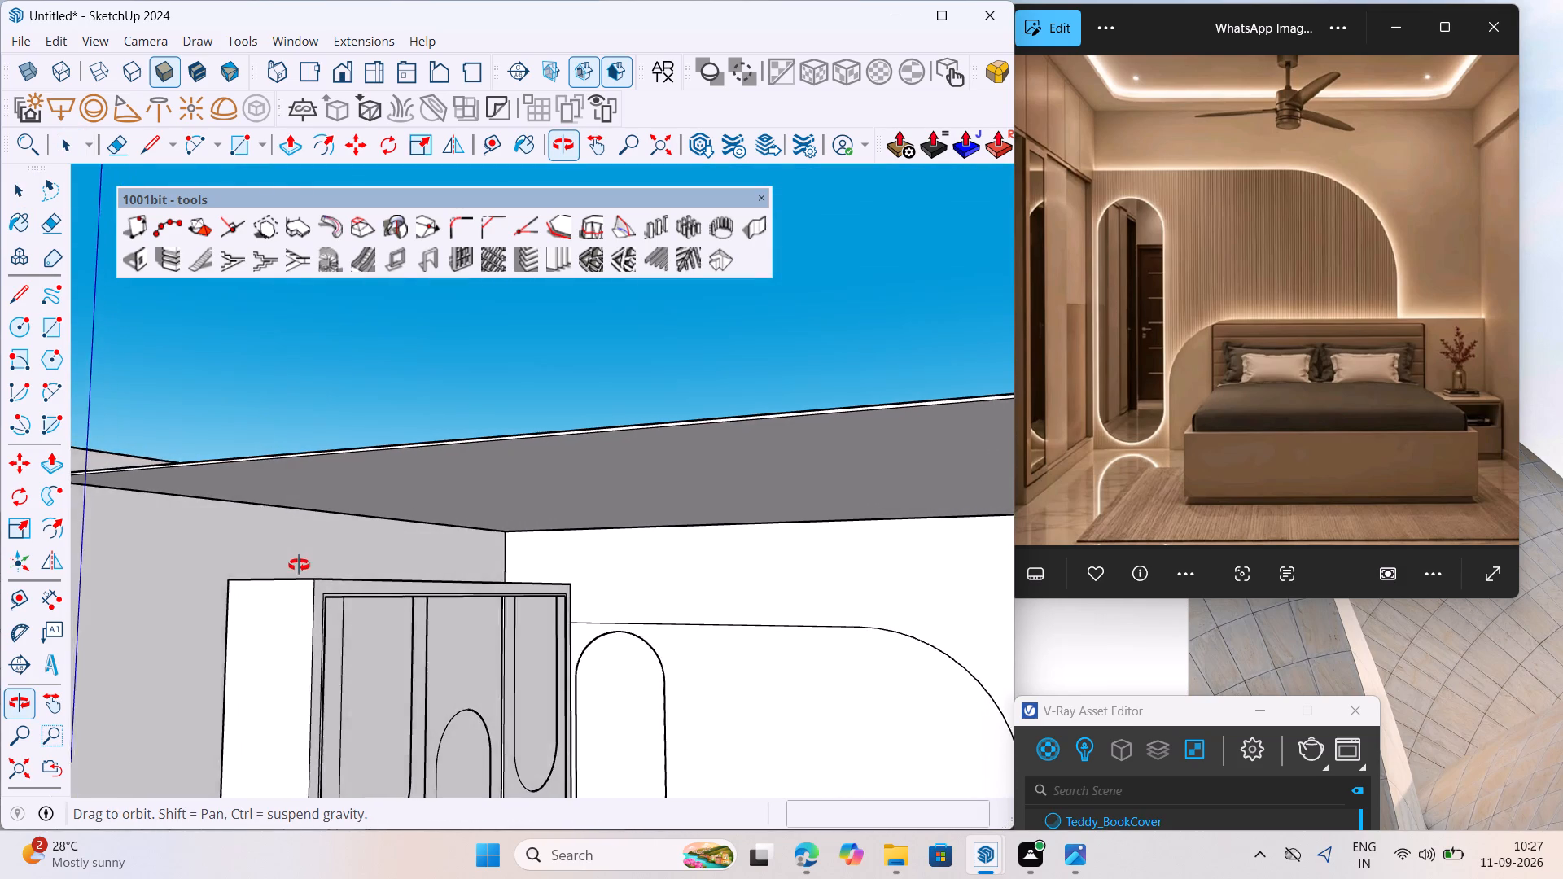
pyautogui.moveTo(299, 565); pyautogui.dragTo(227, 564, button='middle')
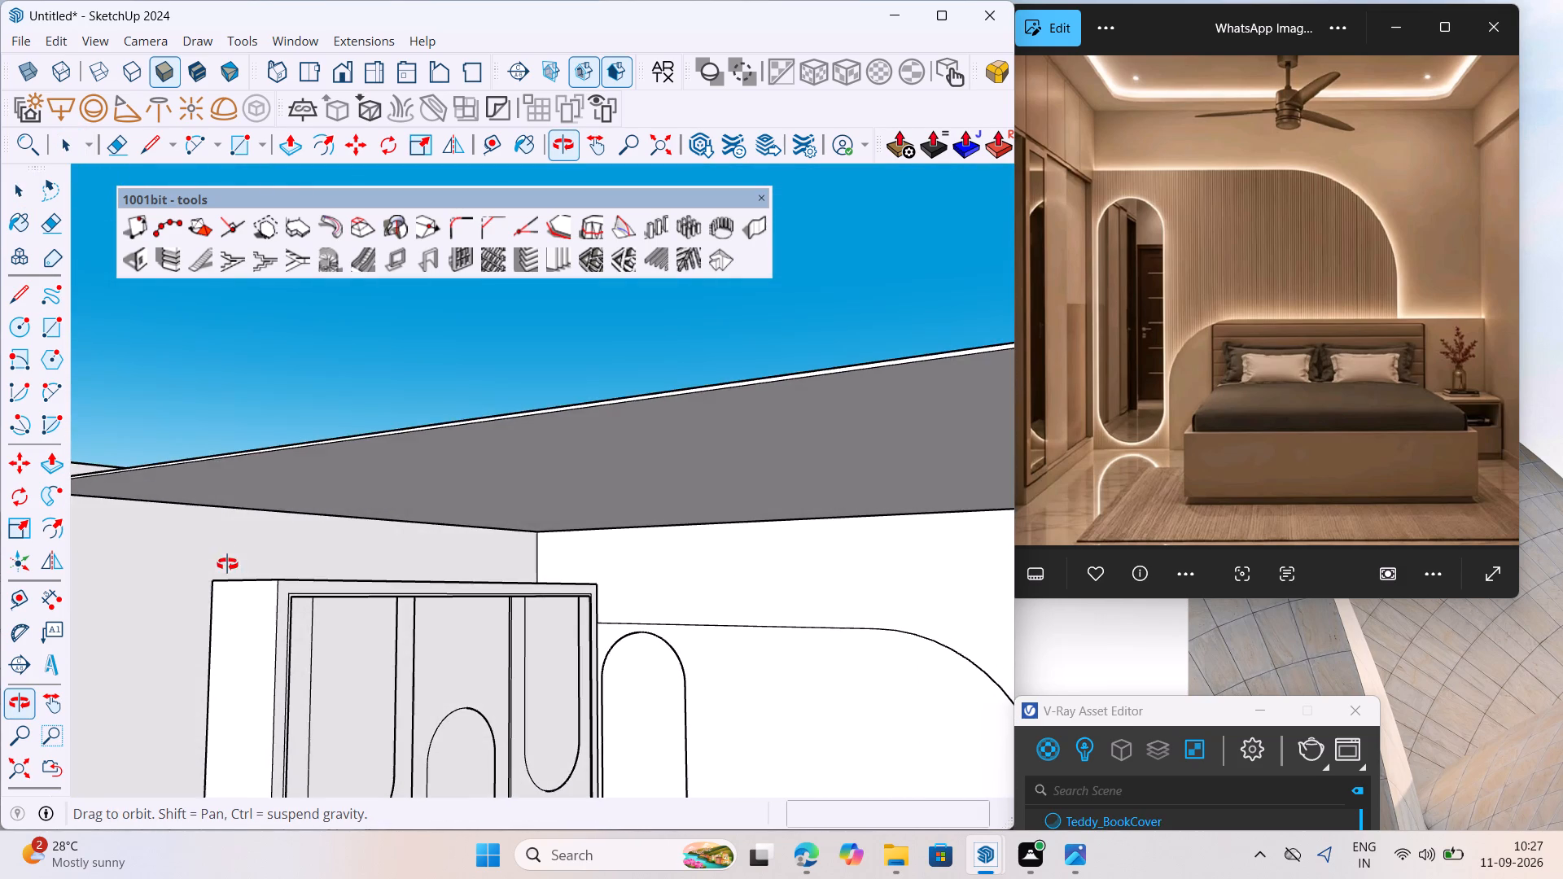
pyautogui.moveTo(227, 564); pyautogui.dragTo(230, 564, button='middle')
pyautogui.scroll(-7, 351, 572)
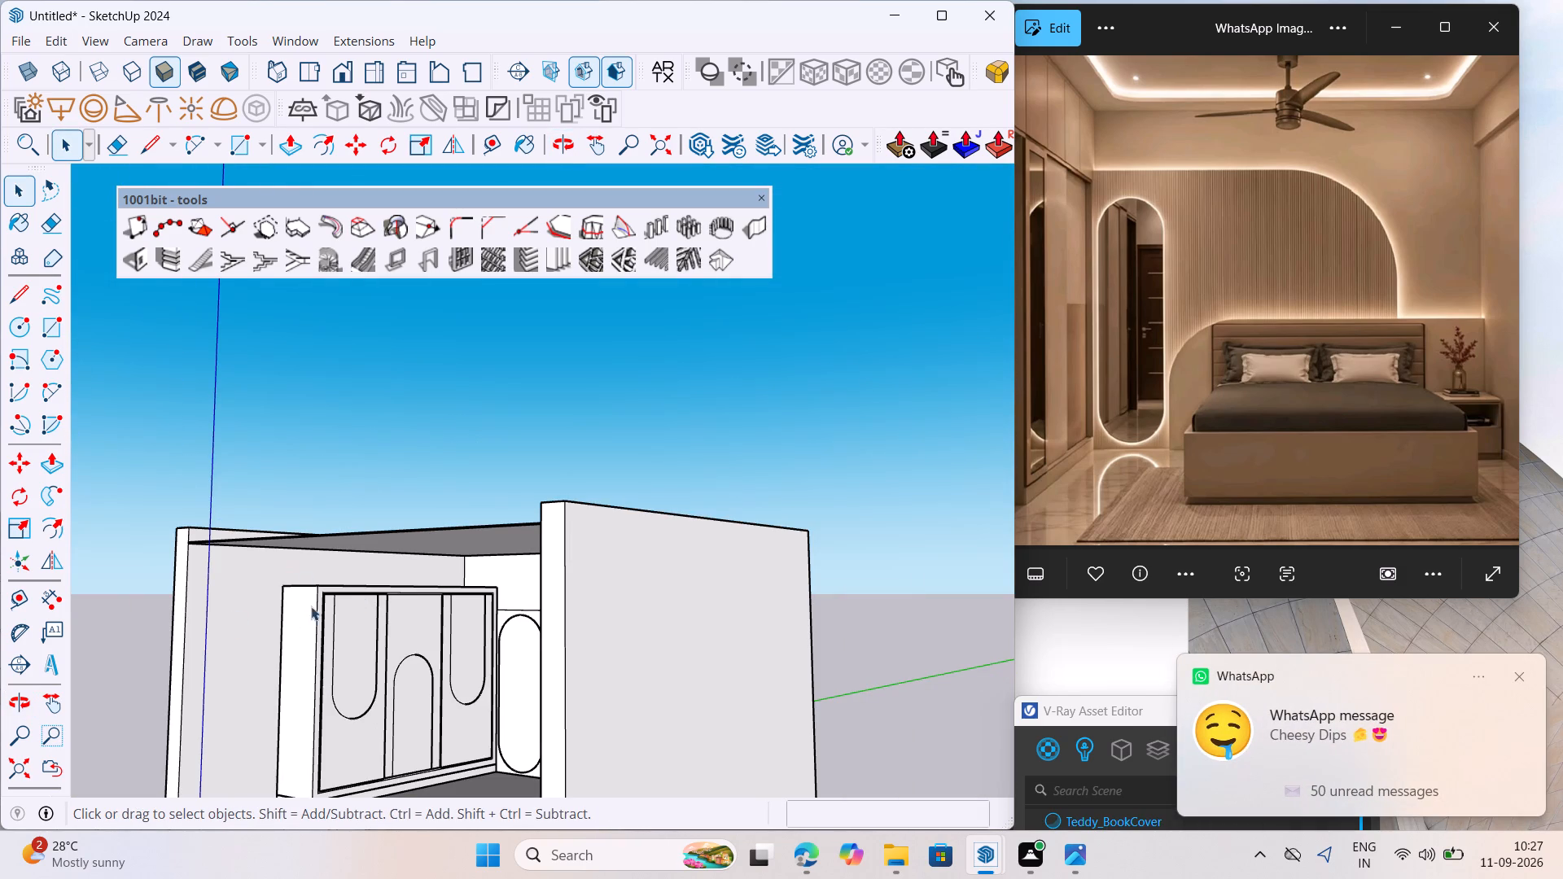
pyautogui.moveTo(313, 606); pyautogui.dragTo(335, 603, button='middle')
pyautogui.scroll(12, 312, 565)
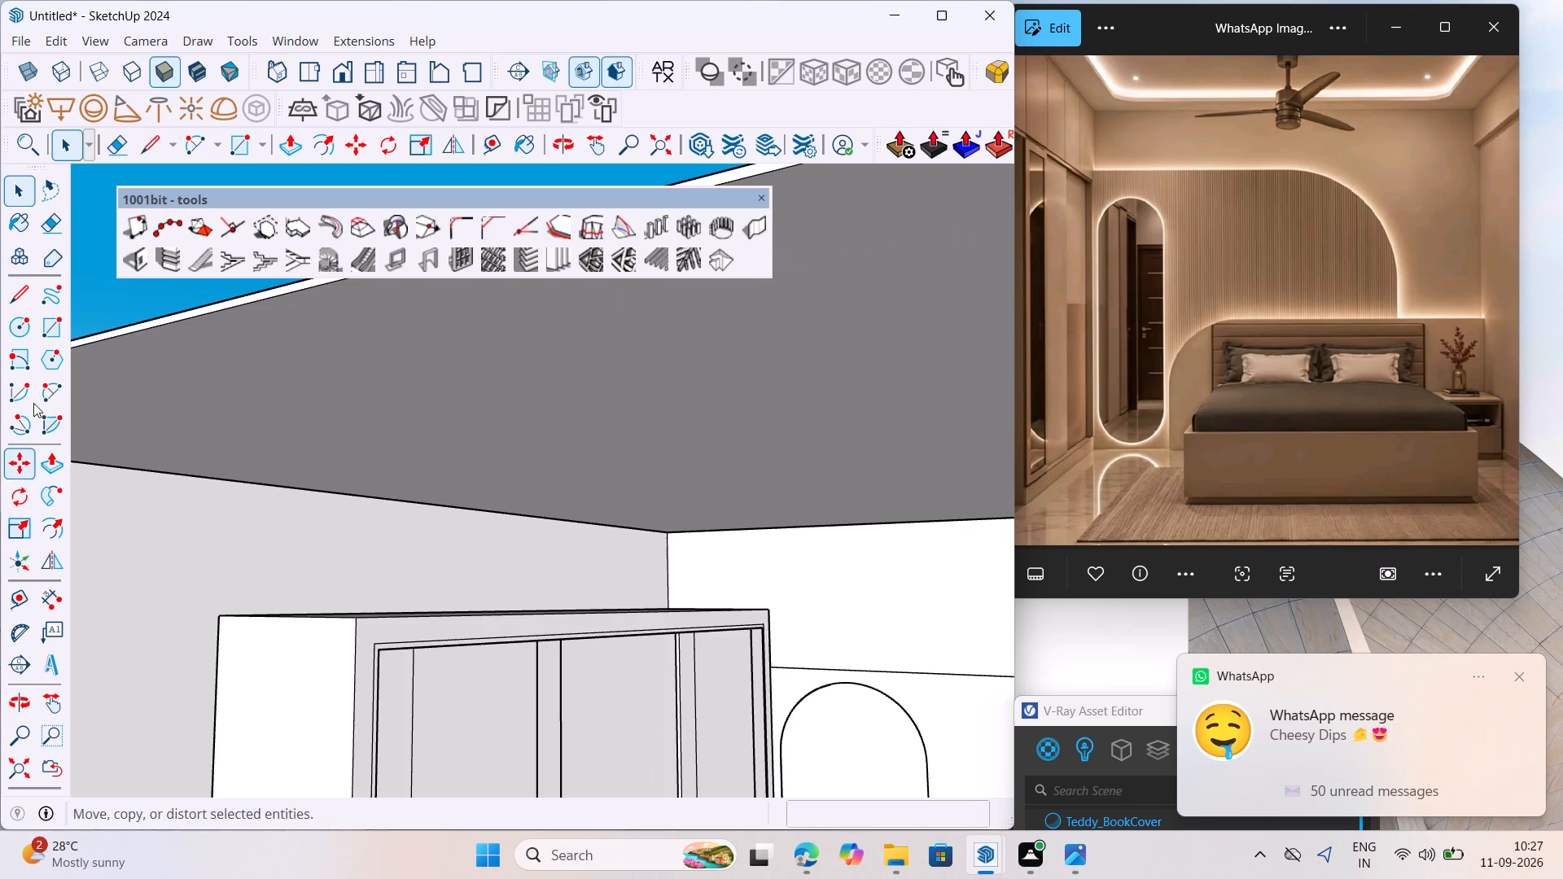
pyautogui.click(49, 327)
pyautogui.scroll(5, 296, 519)
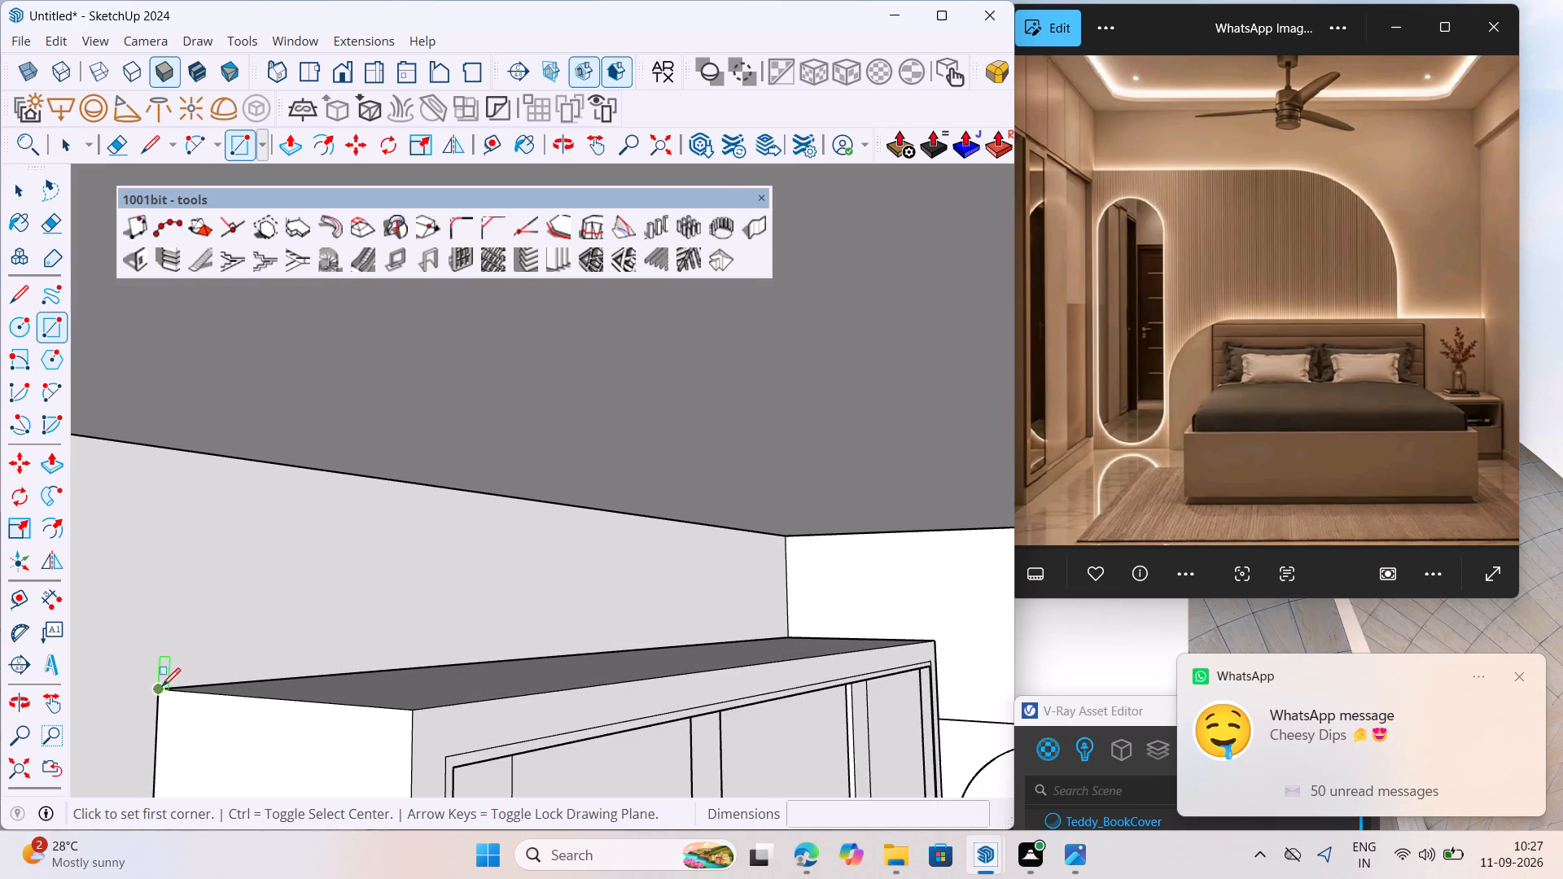
pyautogui.click(158, 688)
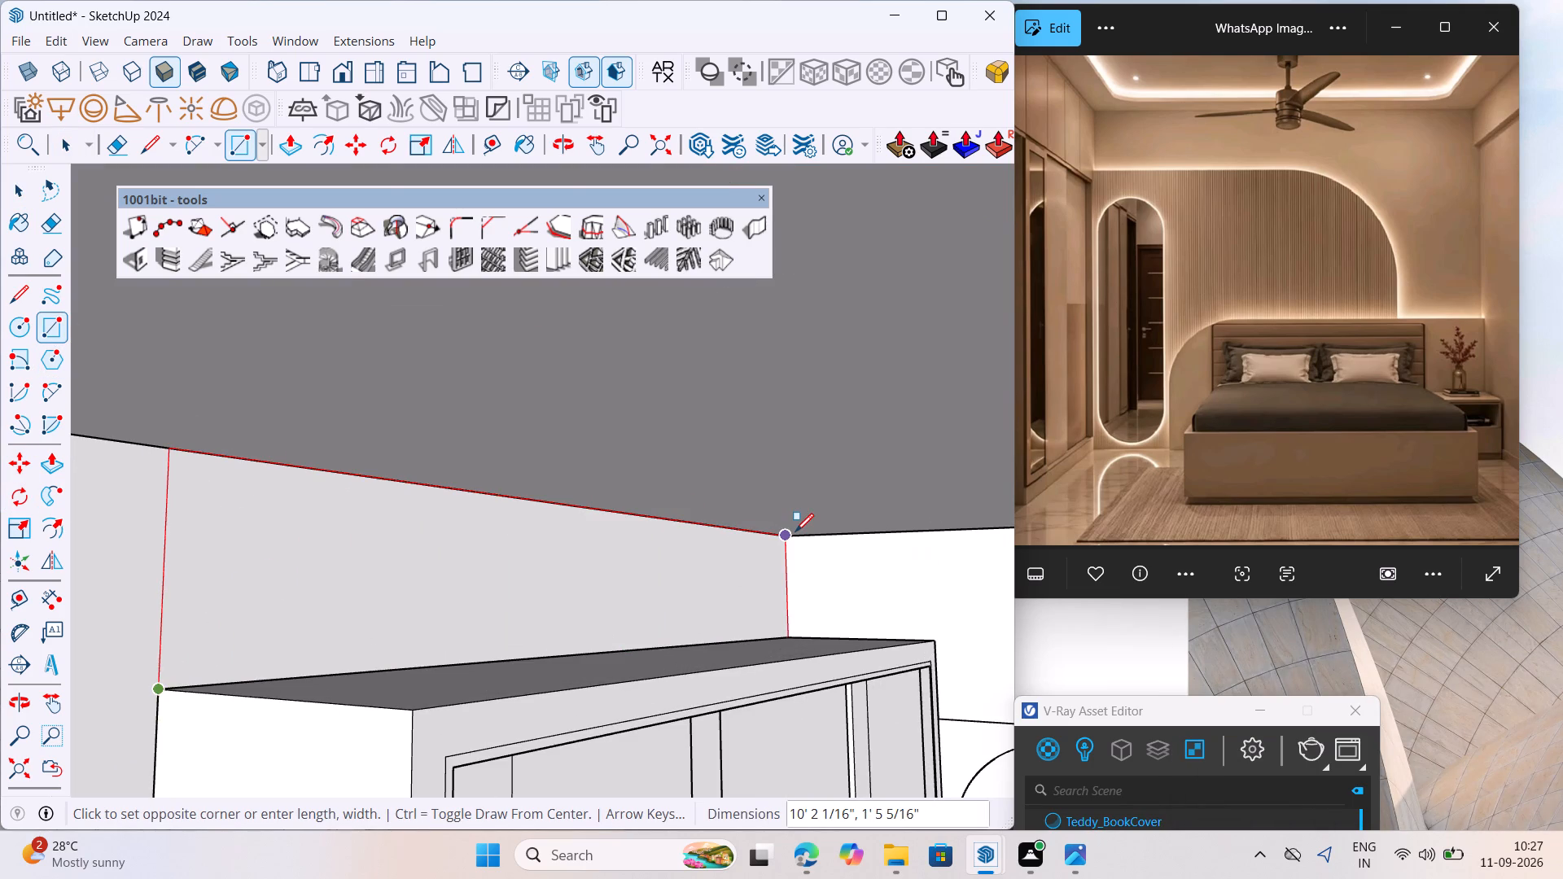
pyautogui.click(795, 531)
pyautogui.scroll(-7, 691, 590)
pyautogui.press('space')
# Hide the ceiling slab to expose the room from above.
pyautogui.moveTo(559, 583); pyautogui.dragTo(610, 749, button='middle')
pyautogui.scroll(-1, 610, 749)
pyautogui.click(689, 638)
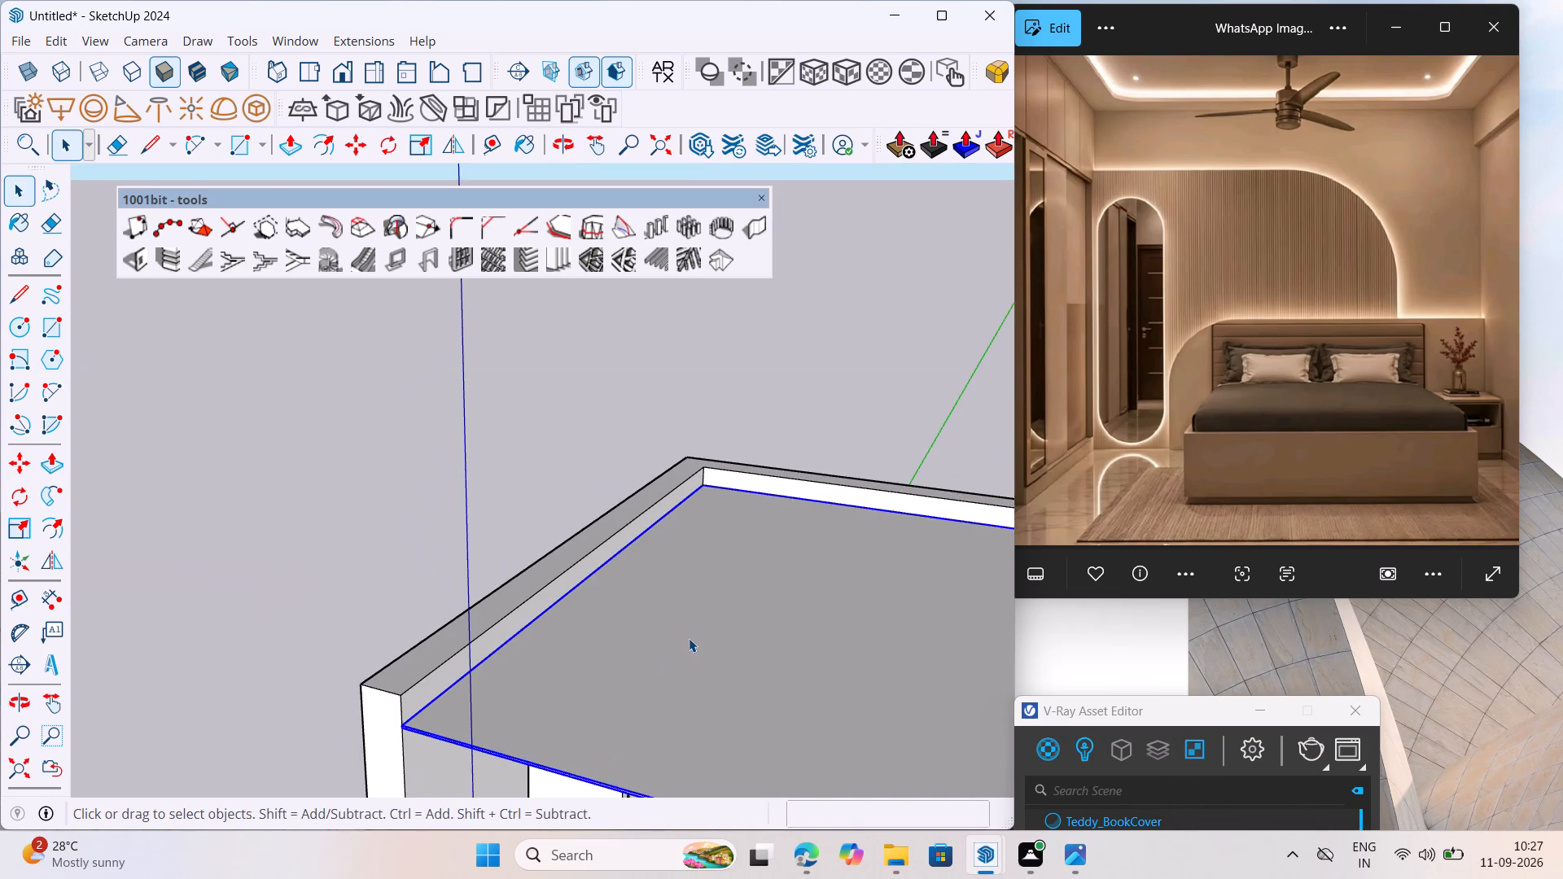
pyautogui.press('h')
# Group the rectangular face and its edges on the wall above the wardrobe.
pyautogui.moveTo(653, 632); pyautogui.dragTo(401, 606, button='middle')
pyautogui.click(412, 603)
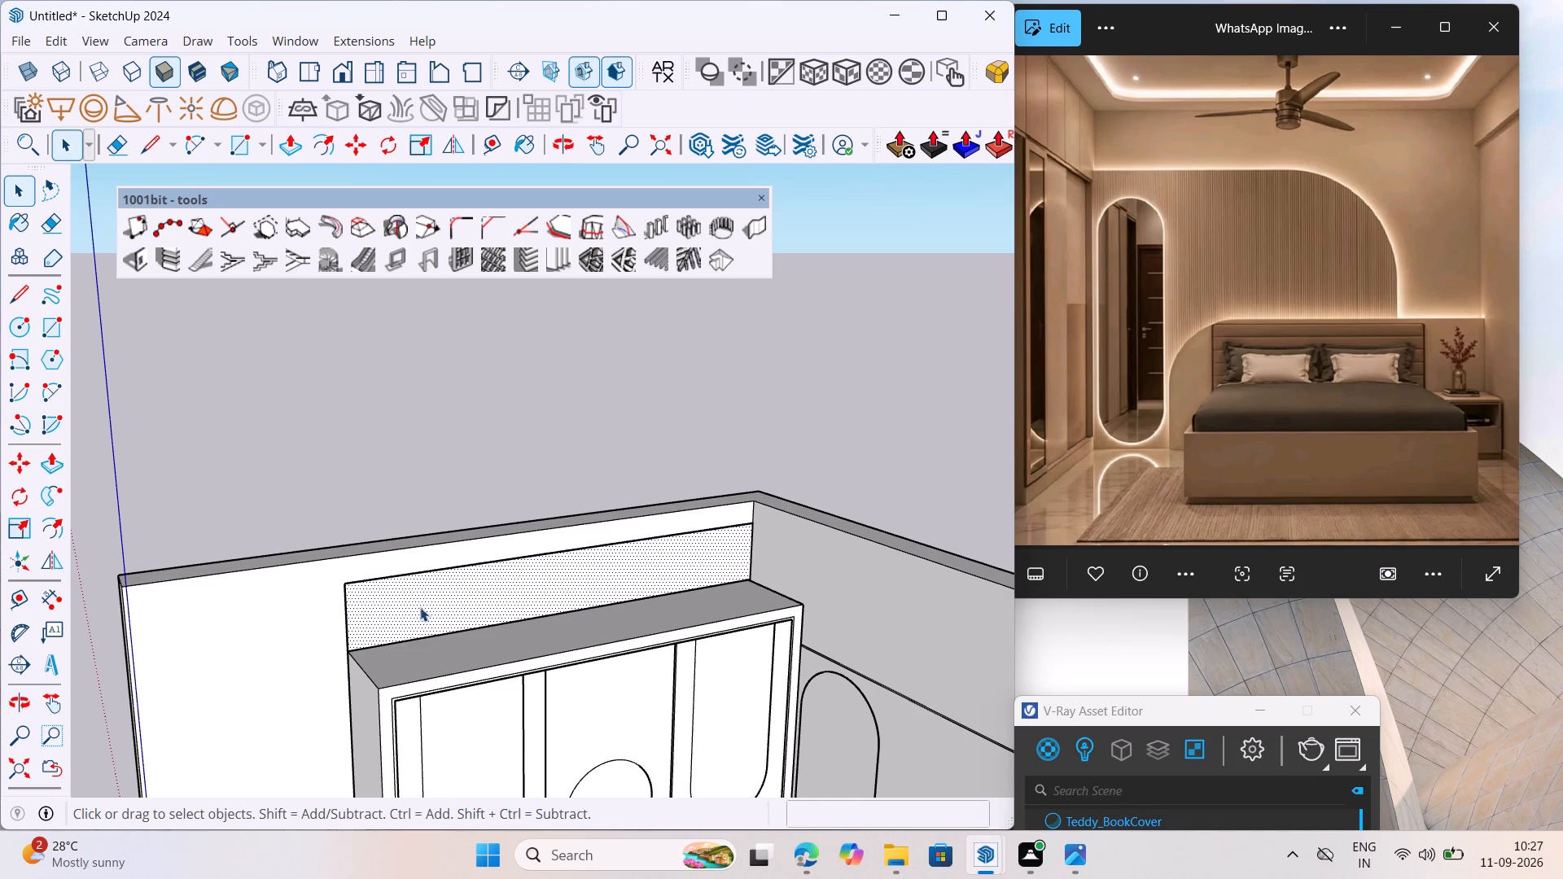
pyautogui.scroll(5, 369, 633)
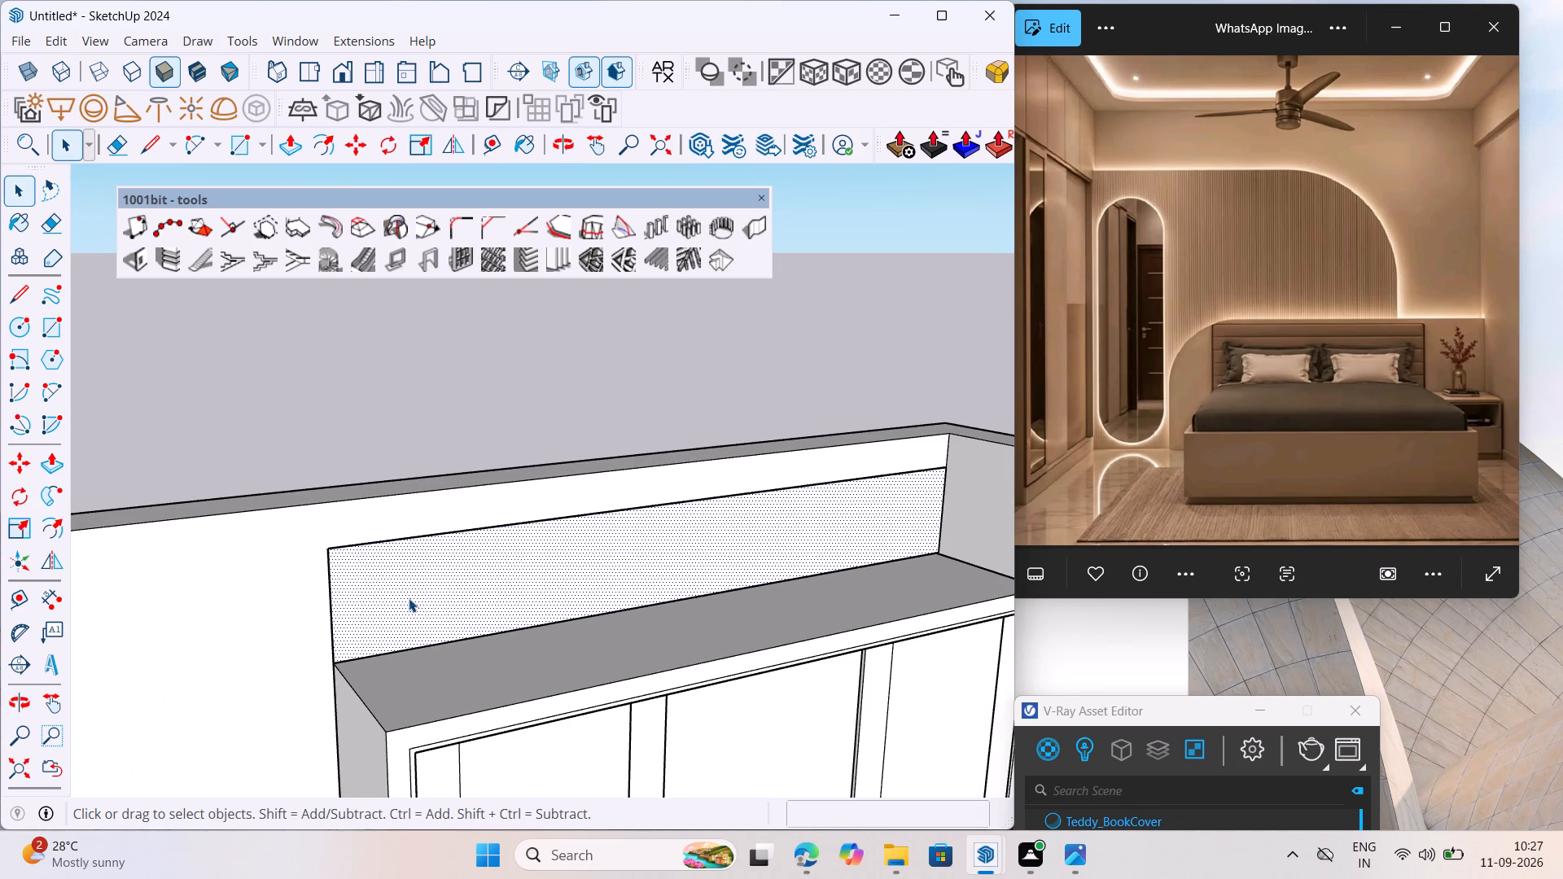
pyautogui.scroll(7, 337, 638)
pyautogui.doubleClick(366, 576)
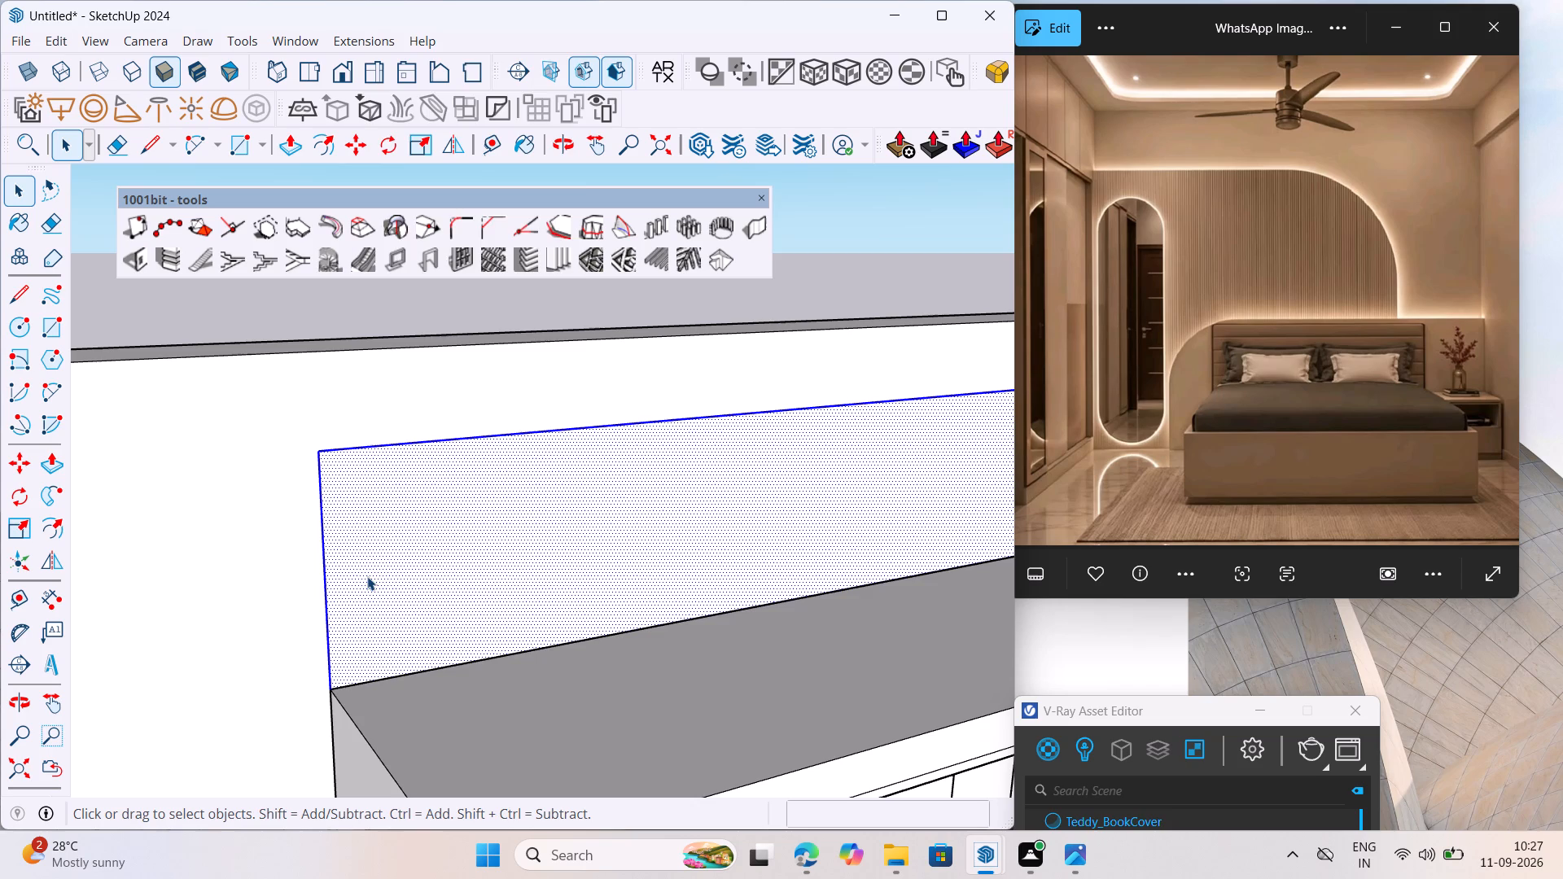
pyautogui.rightClick(372, 568)
pyautogui.click(486, 187)
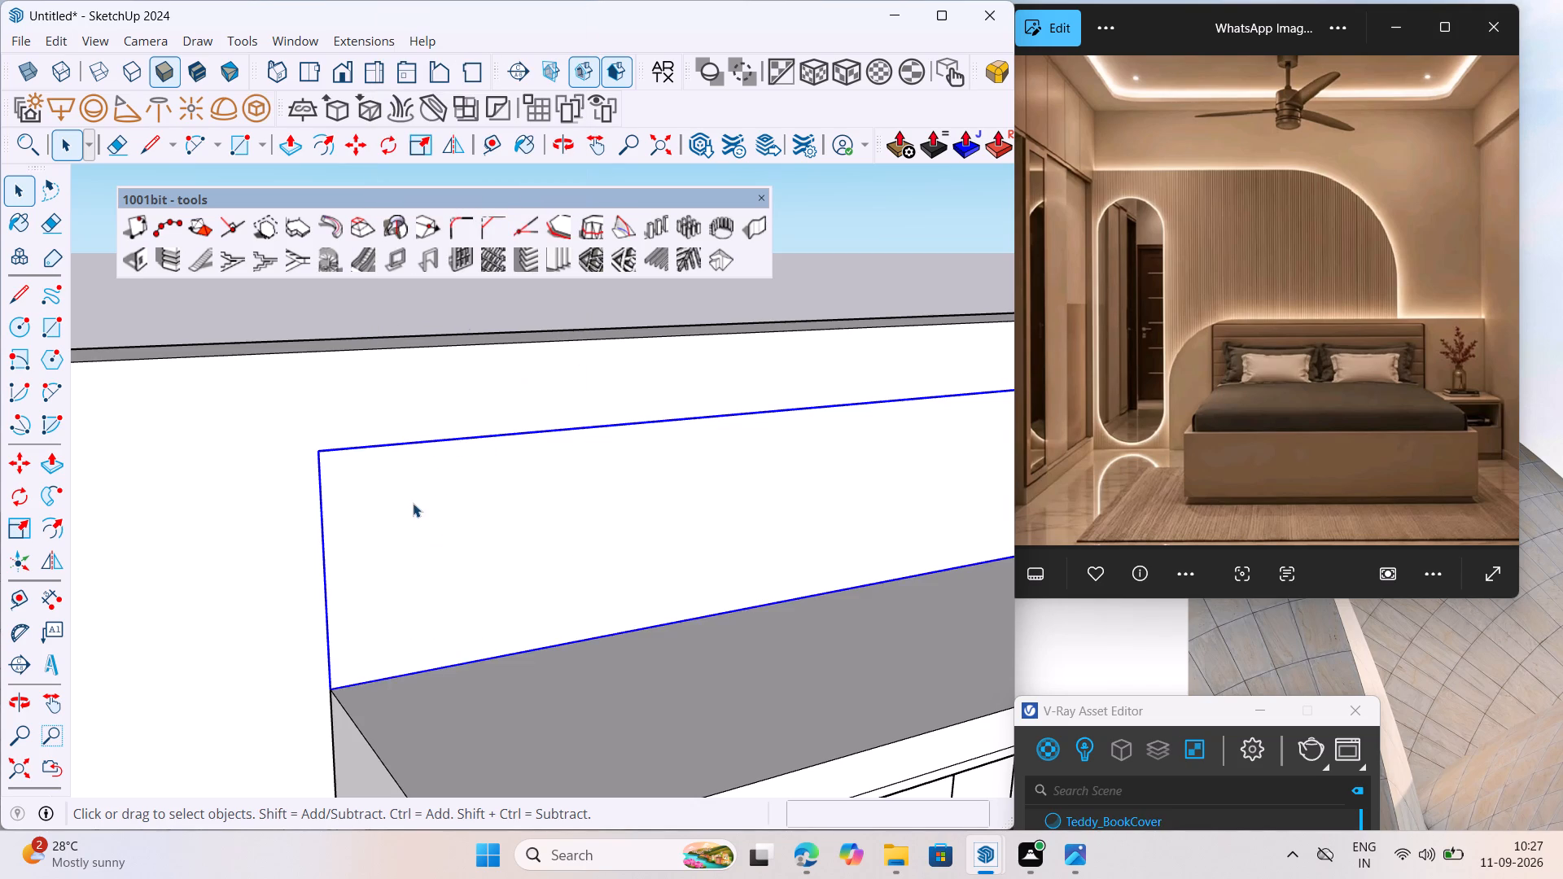
# Inside the group, push/pull the rectangular face out 18 mm into a panel and close the group.
pyautogui.tripleClick(416, 504)
pyautogui.click(49, 469)
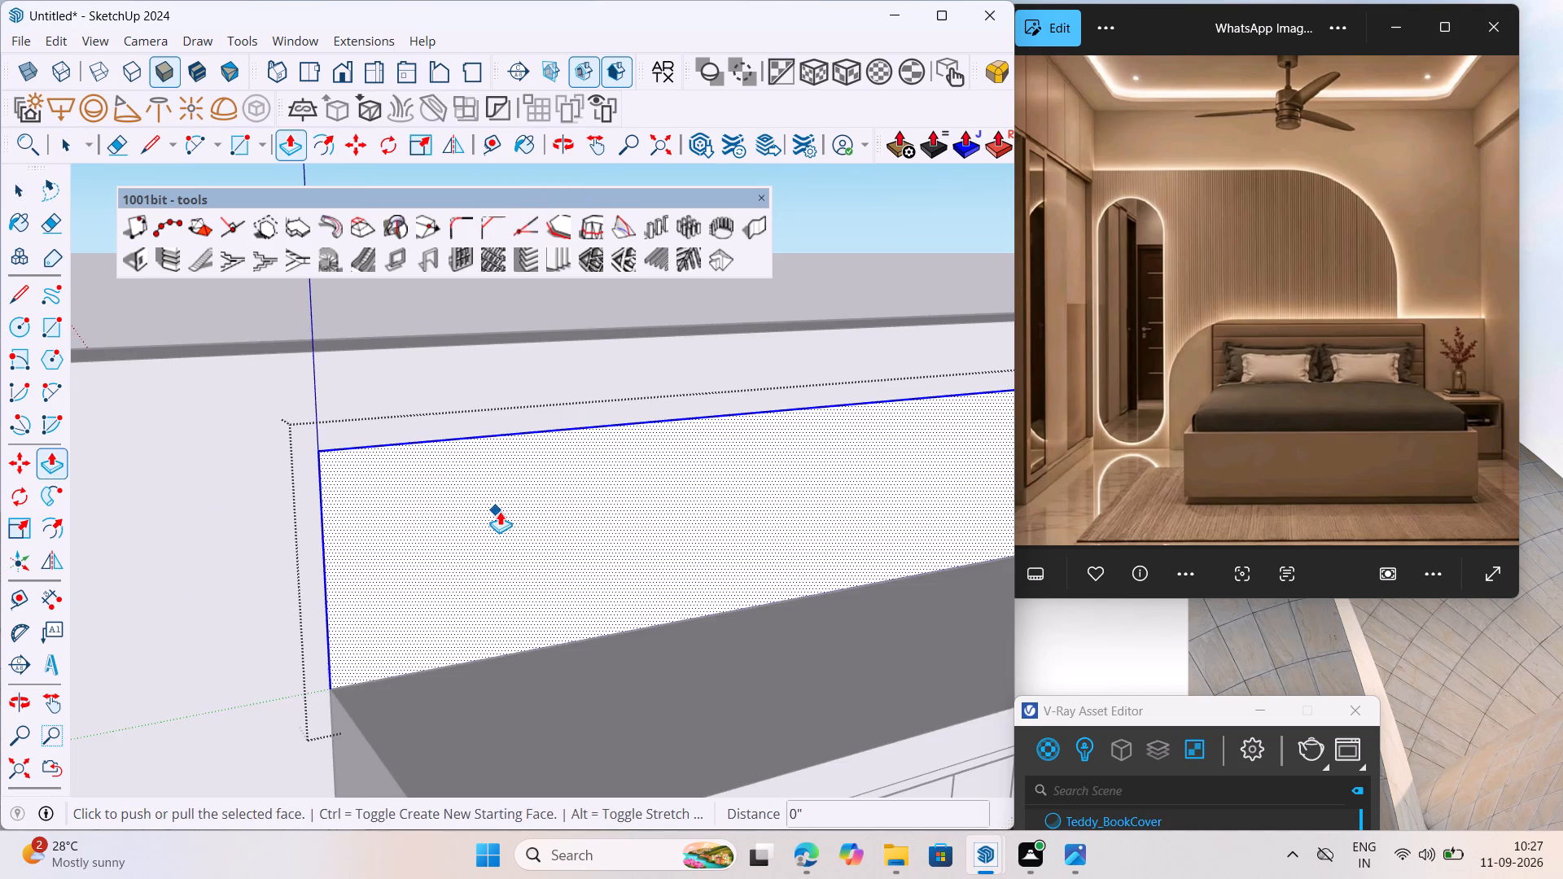
pyautogui.click(500, 511)
pyautogui.click(501, 548)
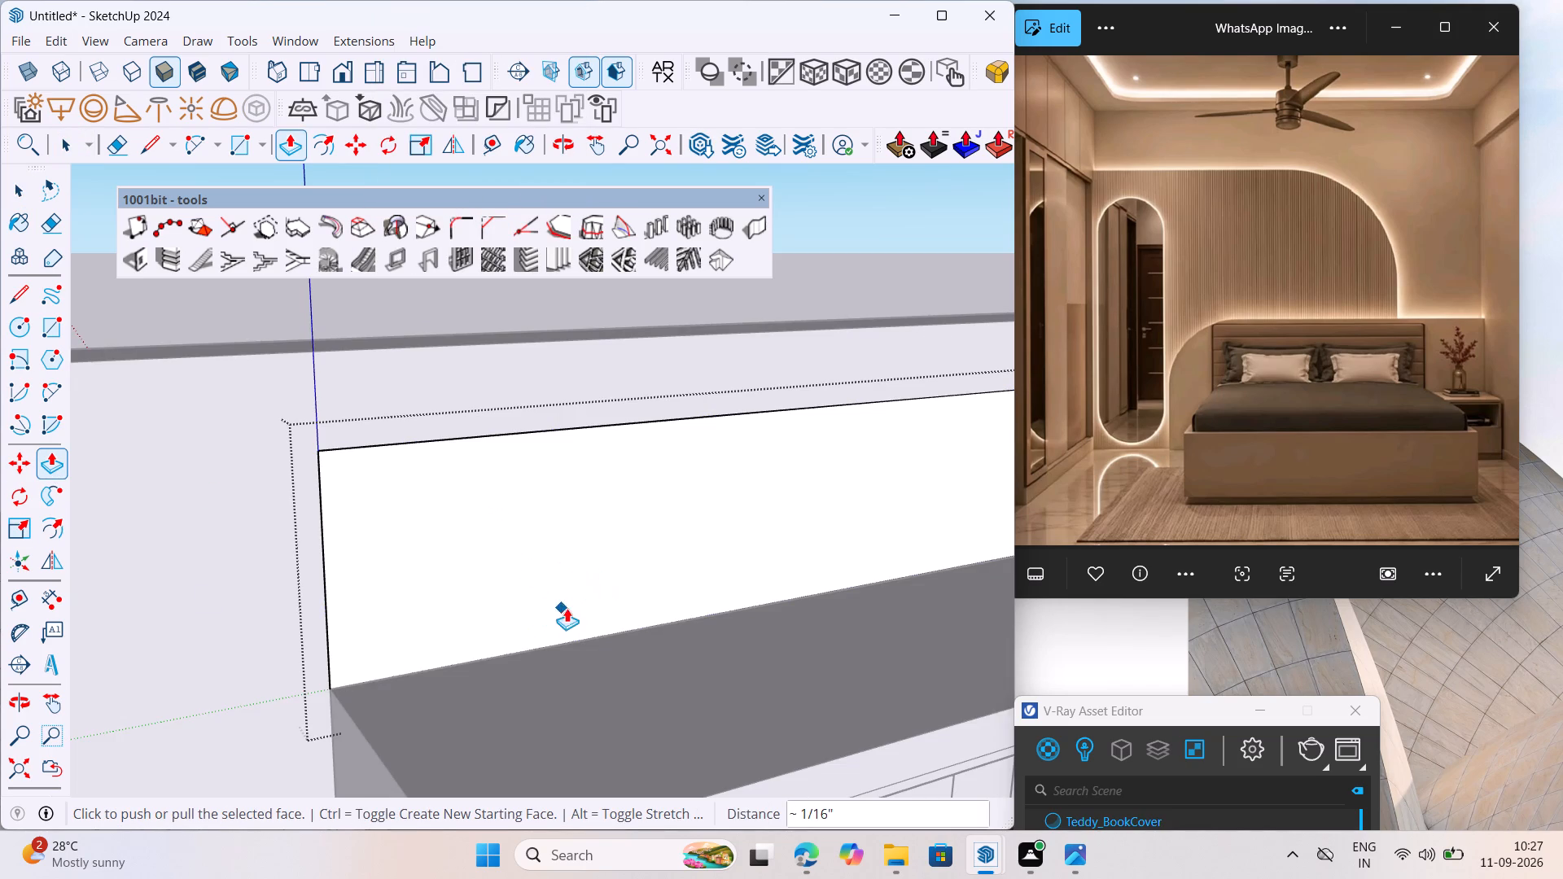
pyautogui.scroll(-3, 562, 613)
pyautogui.press('space')
pyautogui.click(548, 579)
pyautogui.click(59, 458)
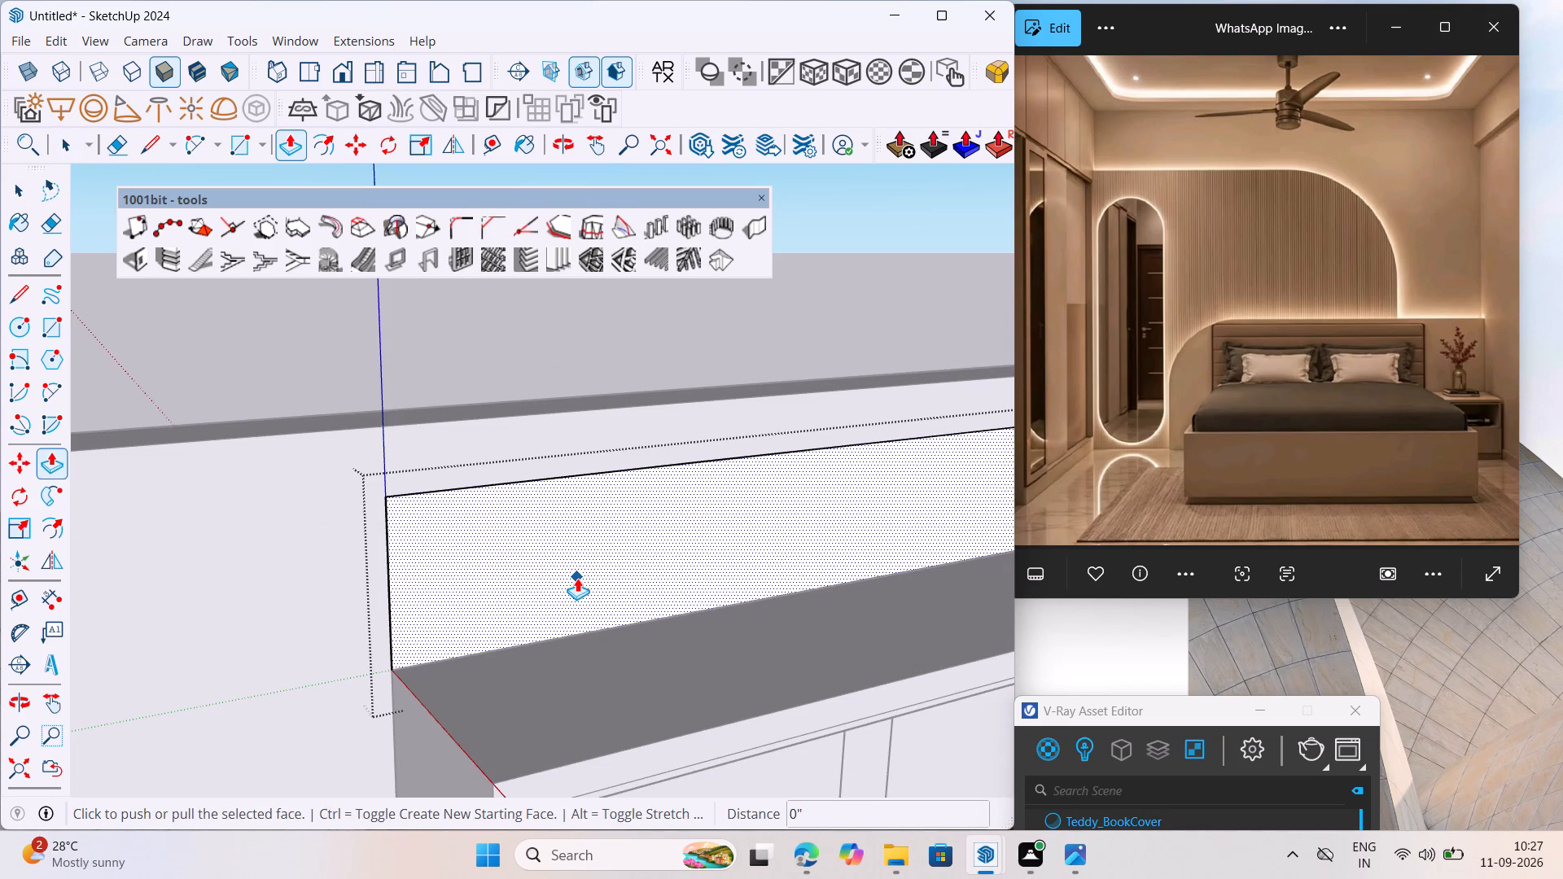
pyautogui.click(577, 578)
pyautogui.write('18MM')
pyautogui.press('Return')
pyautogui.press('space')
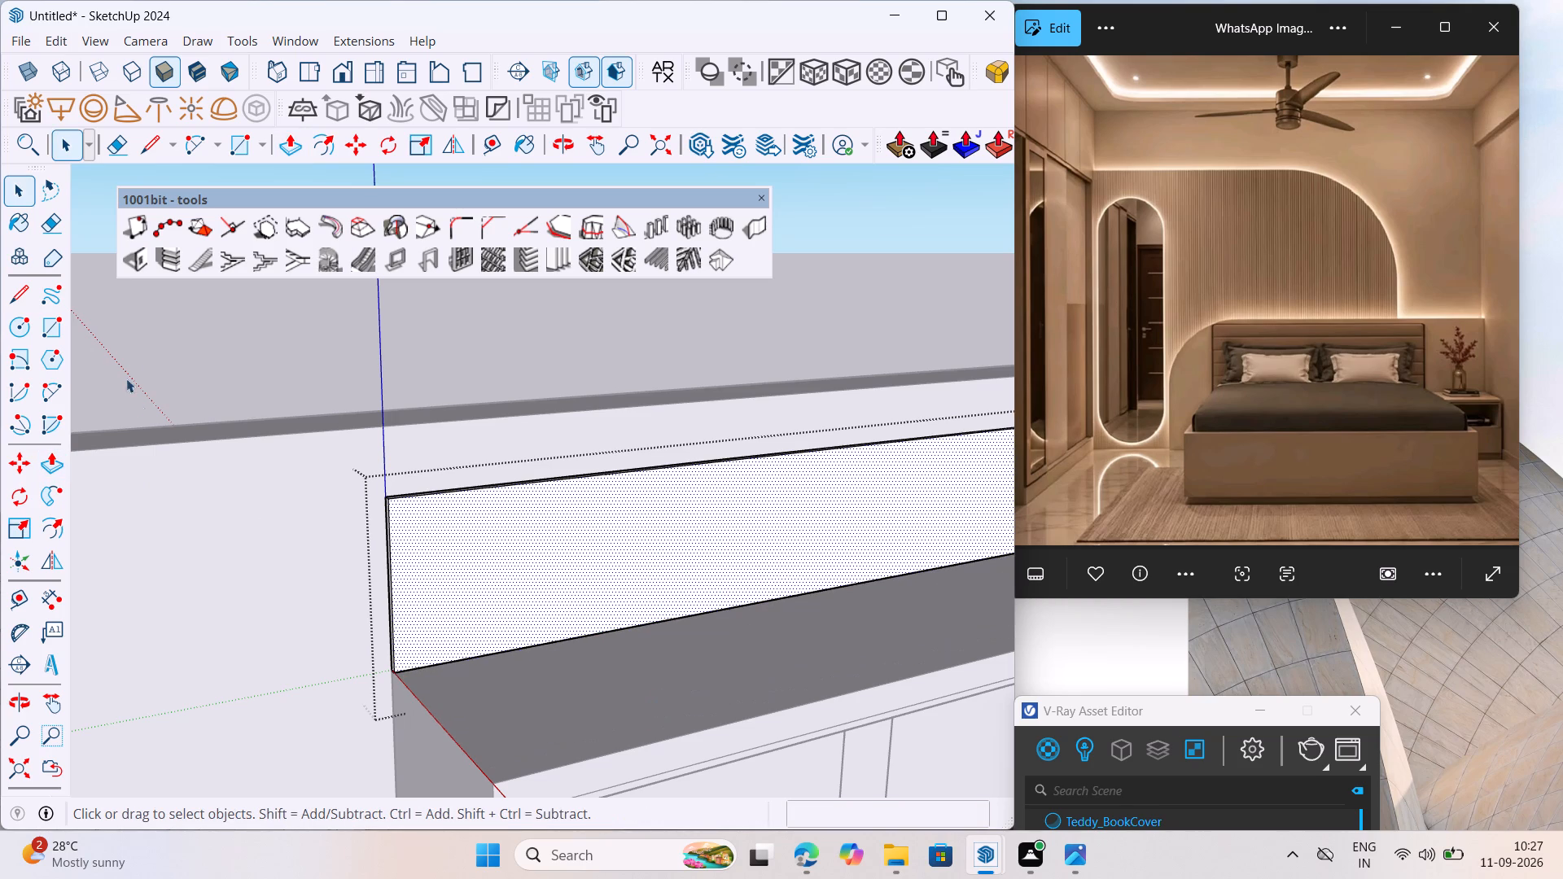
pyautogui.rightClick(184, 328)
pyautogui.click(282, 335)
# Examine the panel above the wardrobe and compare it with the wardrobe top in the reference photo.
pyautogui.moveTo(546, 691); pyautogui.dragTo(386, 704, button='middle')
pyautogui.scroll(-5, 409, 580)
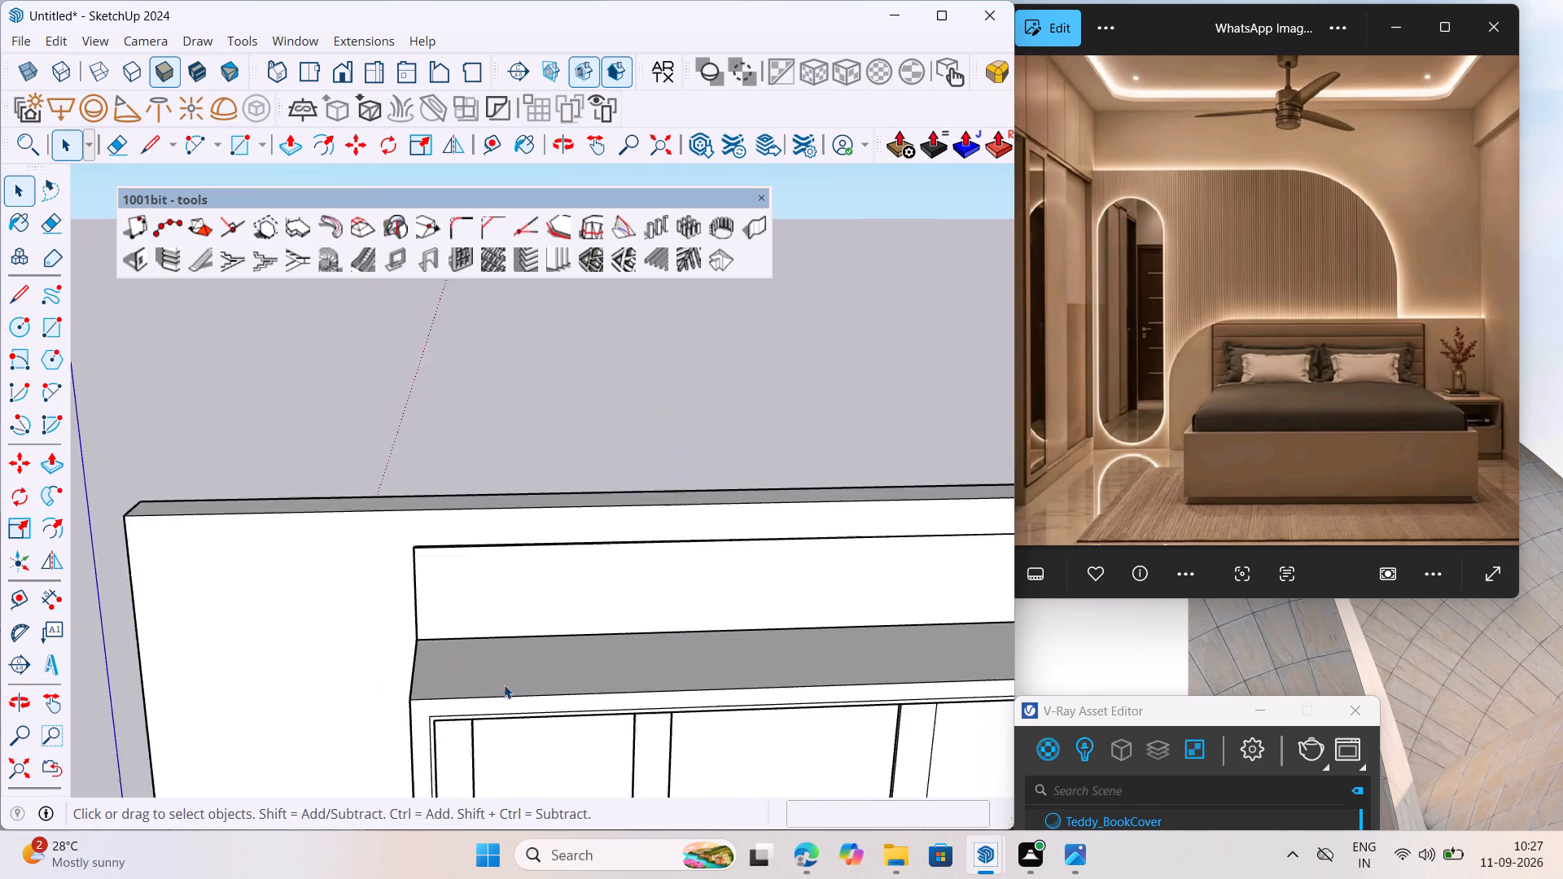
pyautogui.scroll(-2, 504, 684)
pyautogui.scroll(-5, 752, 602)
pyautogui.scroll(-6, 1222, 253)
pyautogui.scroll(5, 568, 645)
pyautogui.scroll(-5, 533, 593)
pyautogui.moveTo(605, 666); pyautogui.dragTo(535, 596, button='middle')
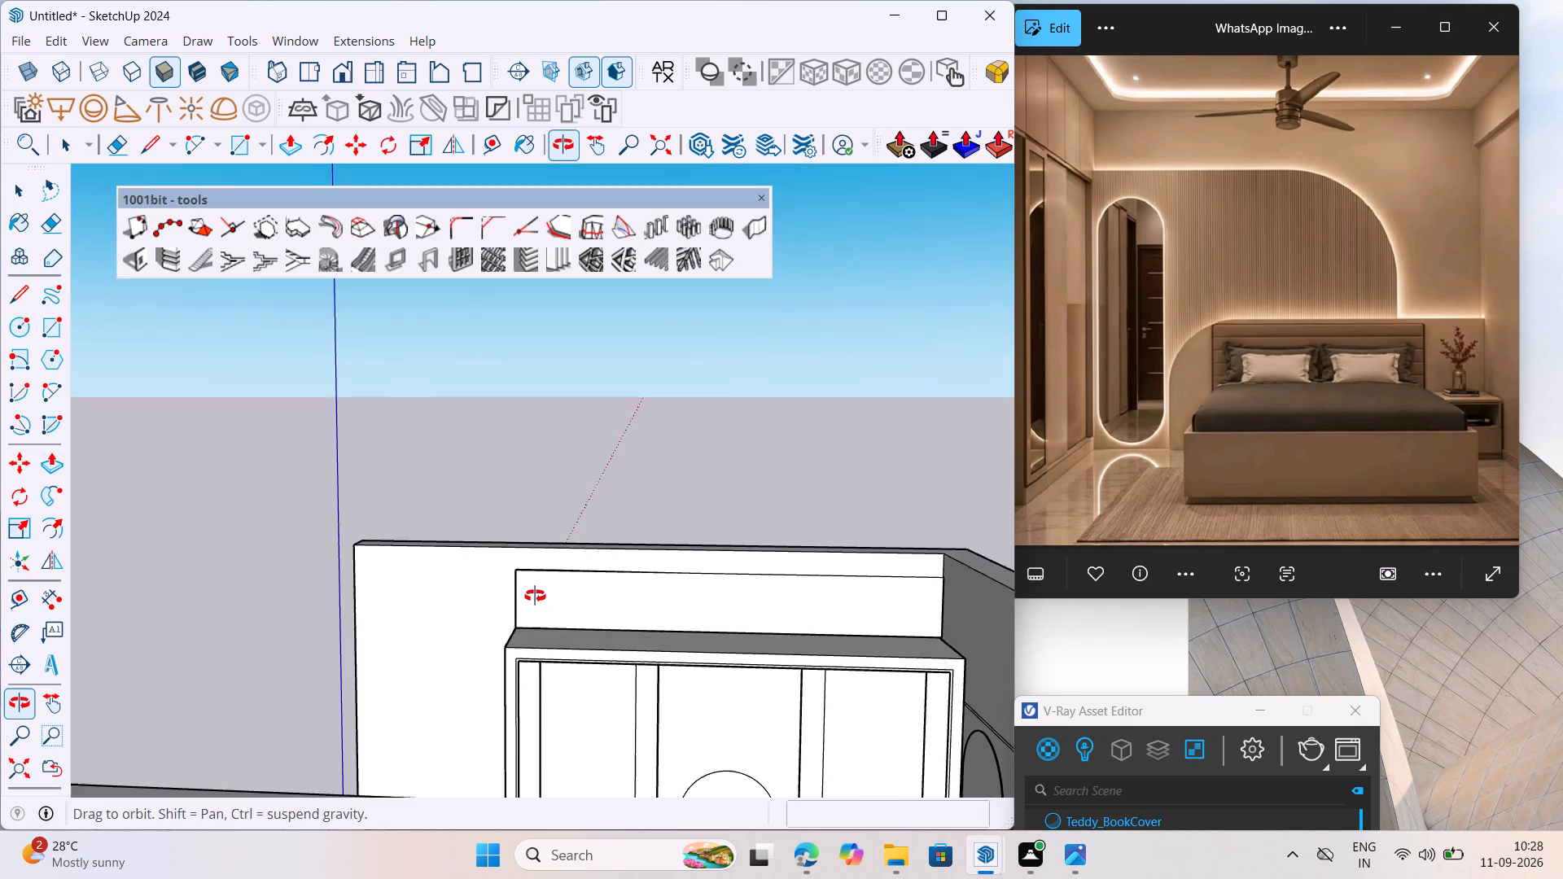
pyautogui.moveTo(535, 596); pyautogui.dragTo(745, 656, button='middle')
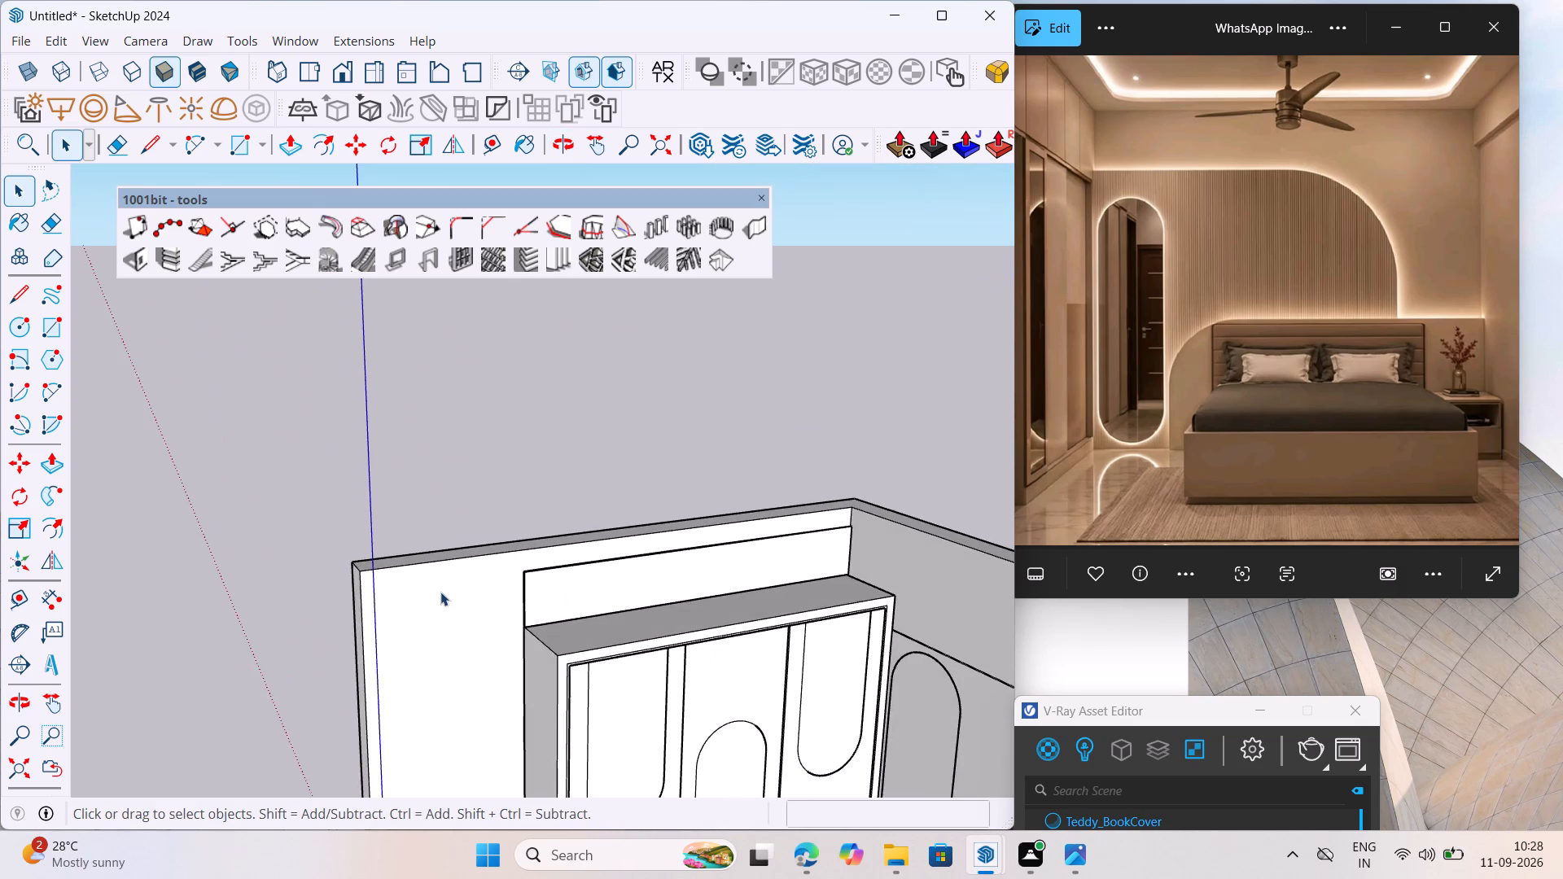
pyautogui.scroll(5, 440, 592)
pyautogui.scroll(11, 589, 601)
pyautogui.moveTo(530, 661); pyautogui.dragTo(301, 645, button='middle')
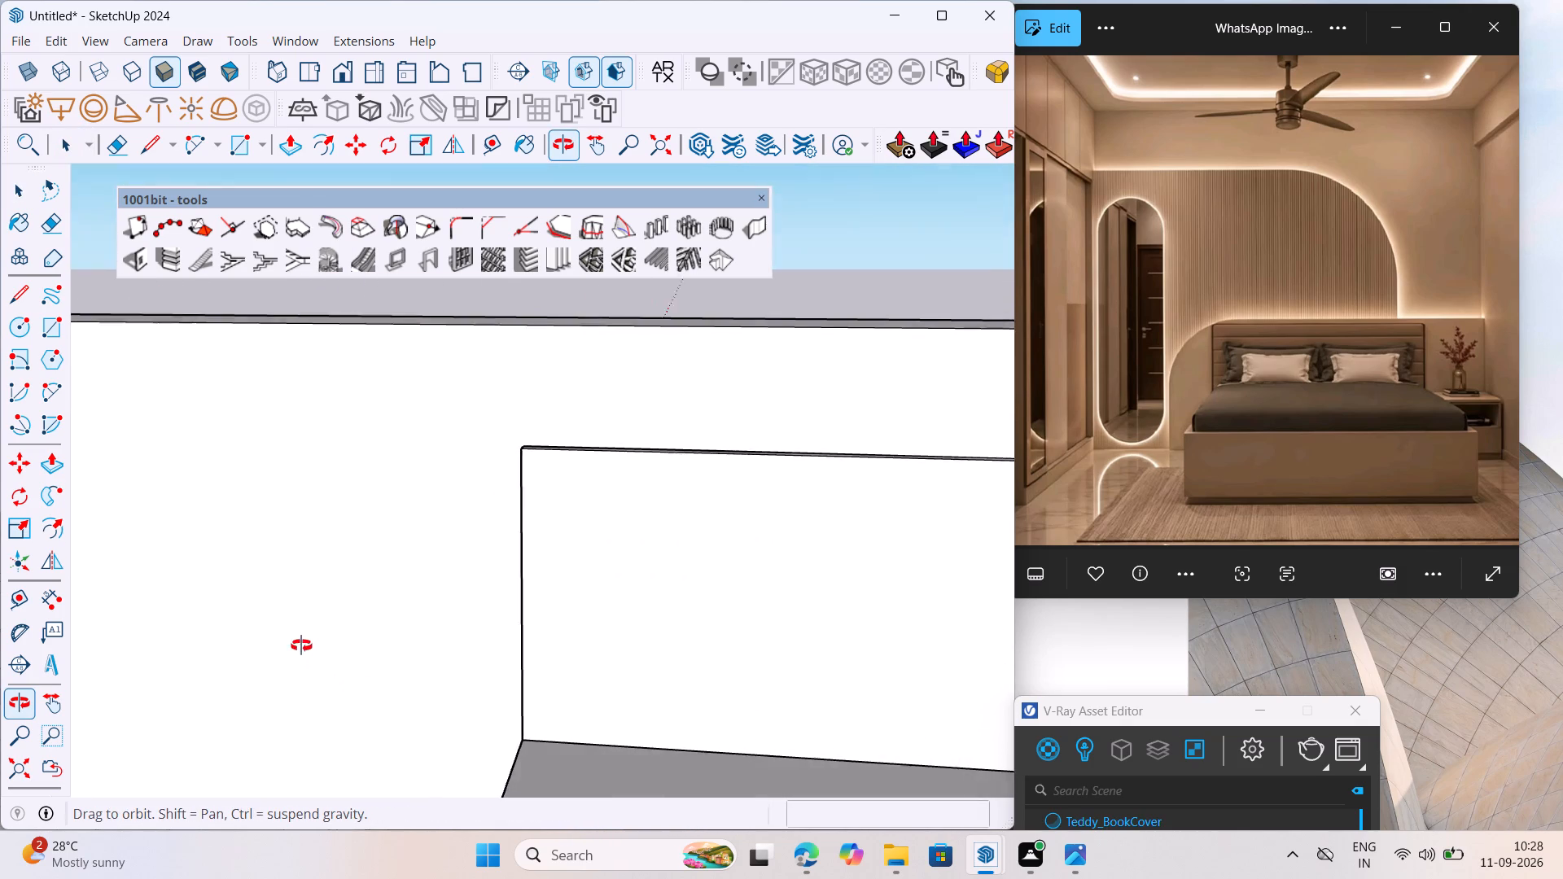
pyautogui.moveTo(301, 645); pyautogui.dragTo(322, 618, button='middle')
pyautogui.scroll(2, 1038, 172)
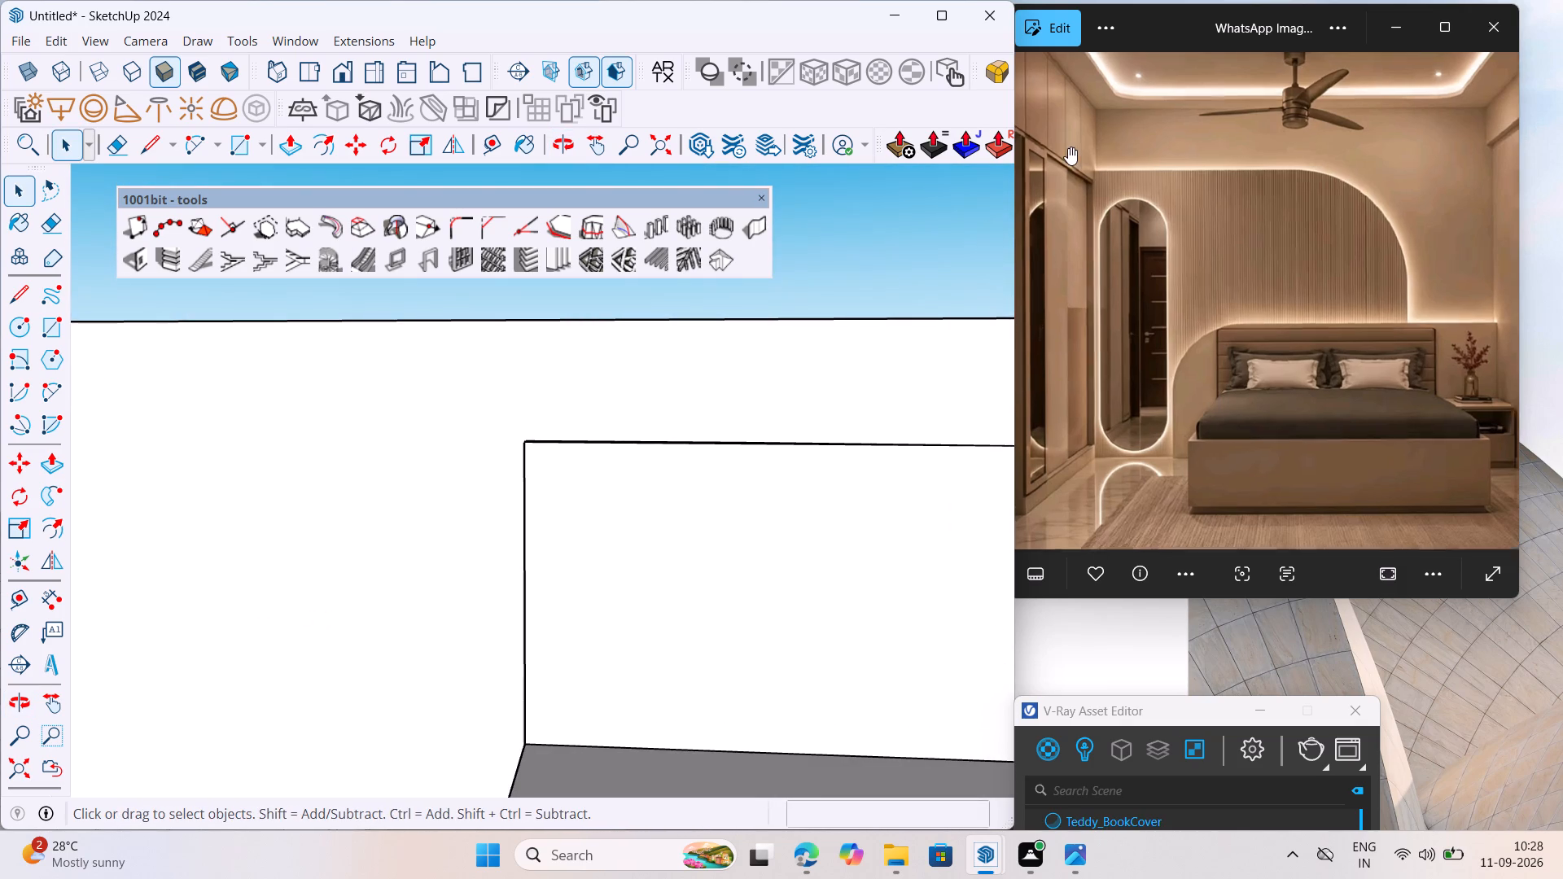
pyautogui.scroll(4, 1068, 147)
pyautogui.scroll(-6, 1165, 373)
pyautogui.scroll(-6, 635, 436)
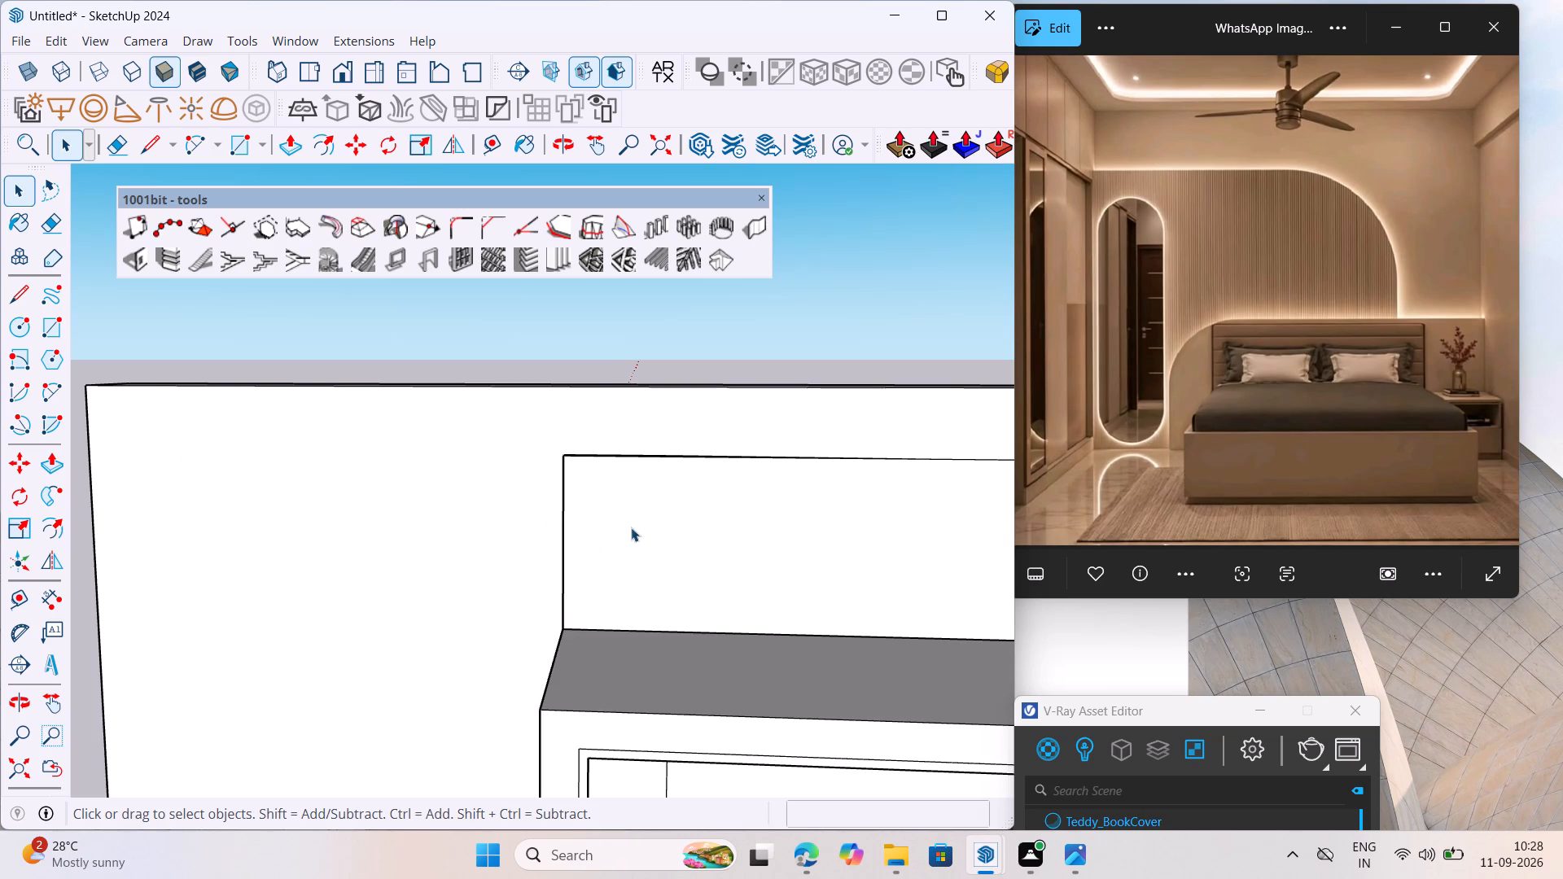
# Open the panel group above the wardrobe for editing and select its front face.
pyautogui.click(642, 539)
pyautogui.tripleClick(648, 527)
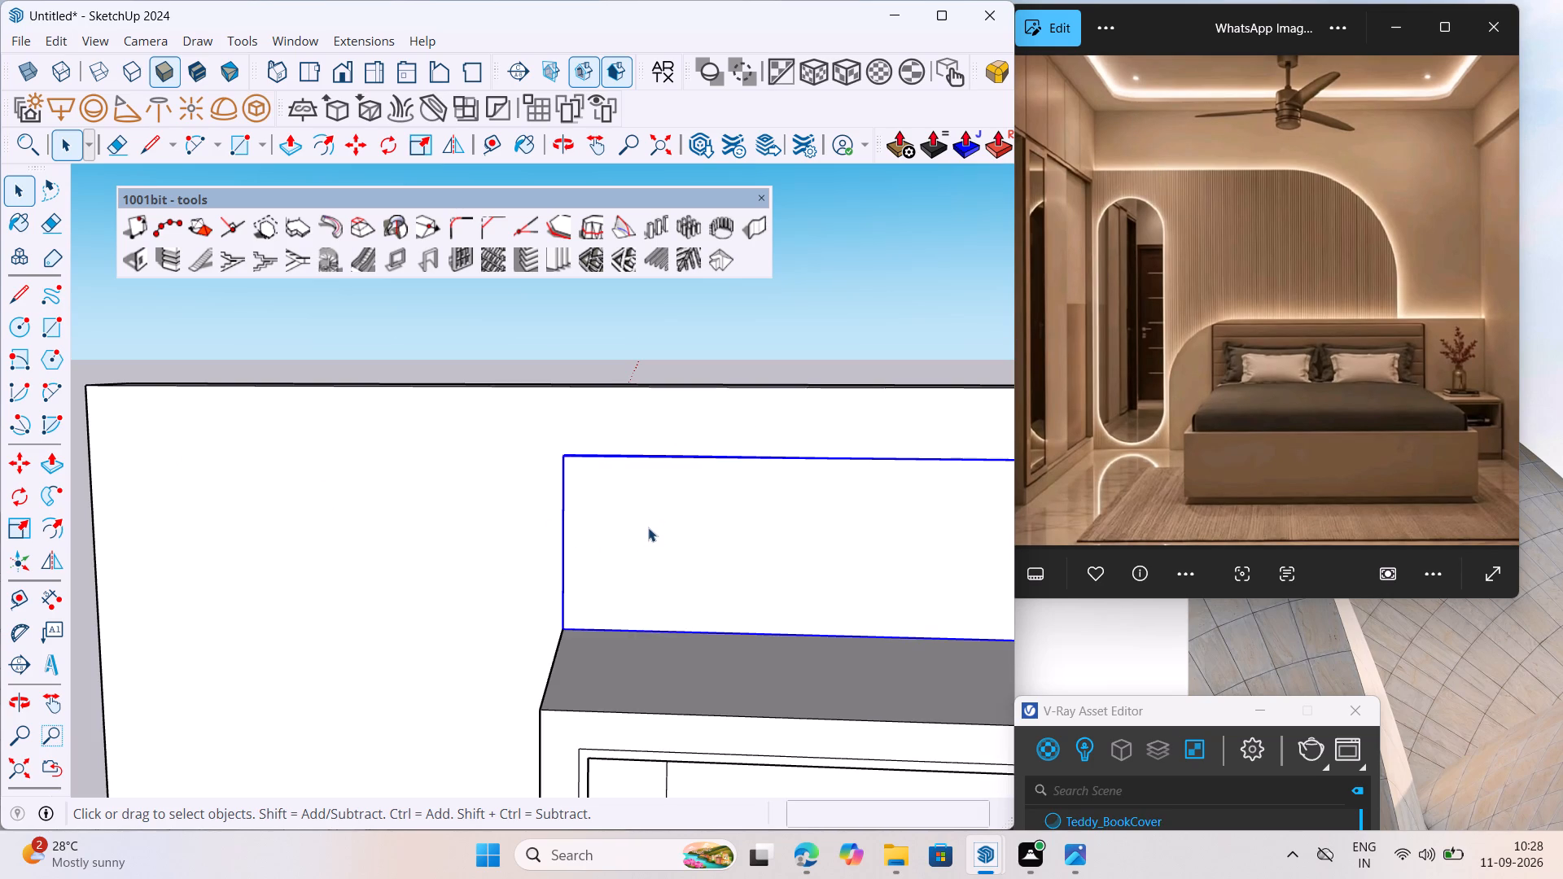
pyautogui.click(655, 523)
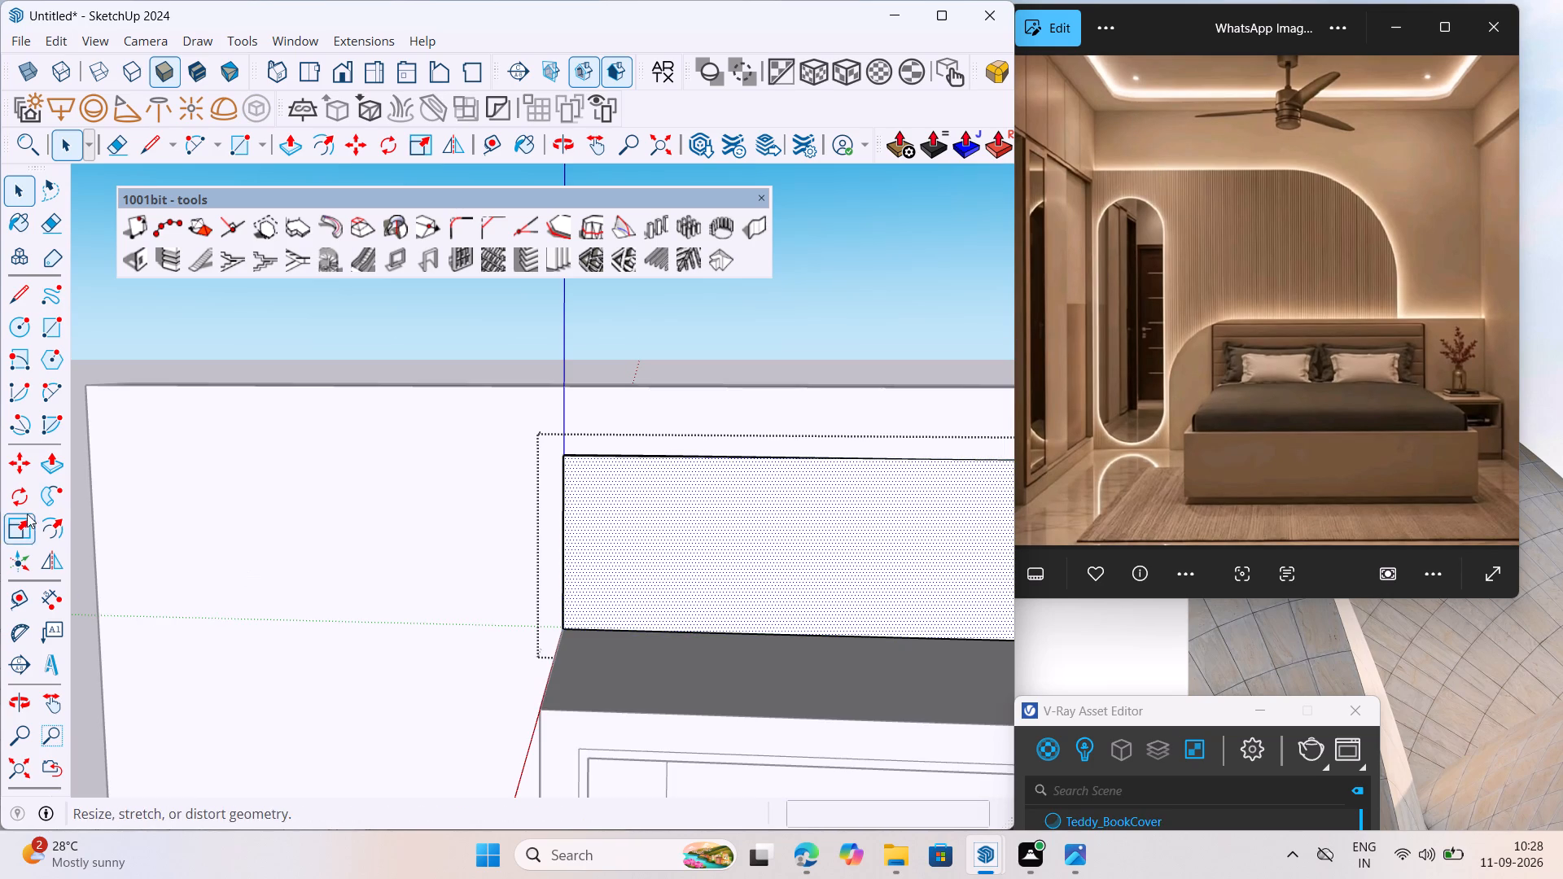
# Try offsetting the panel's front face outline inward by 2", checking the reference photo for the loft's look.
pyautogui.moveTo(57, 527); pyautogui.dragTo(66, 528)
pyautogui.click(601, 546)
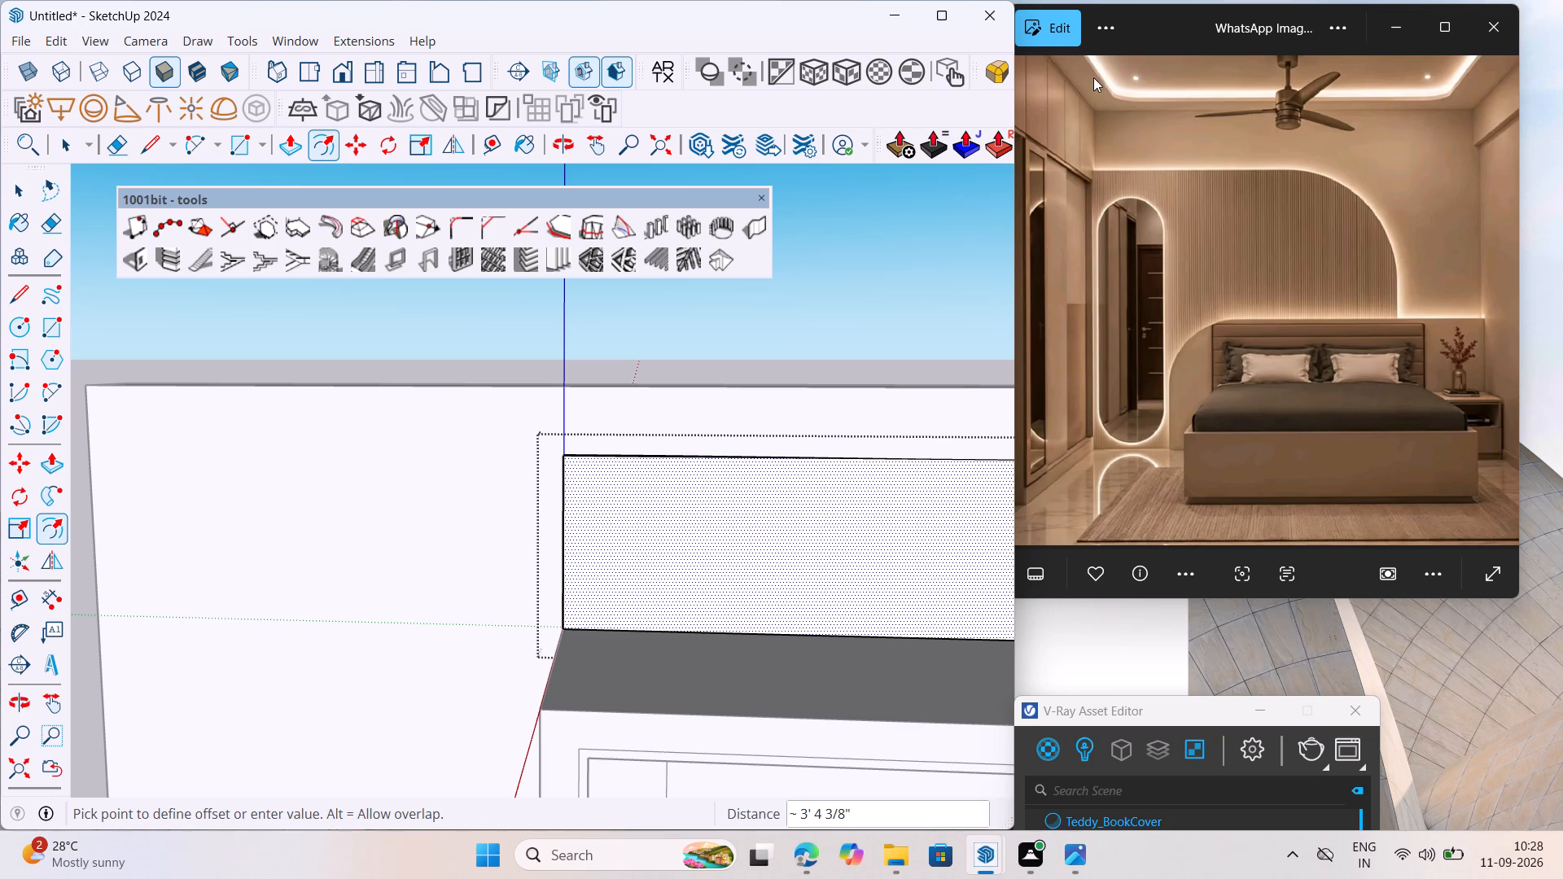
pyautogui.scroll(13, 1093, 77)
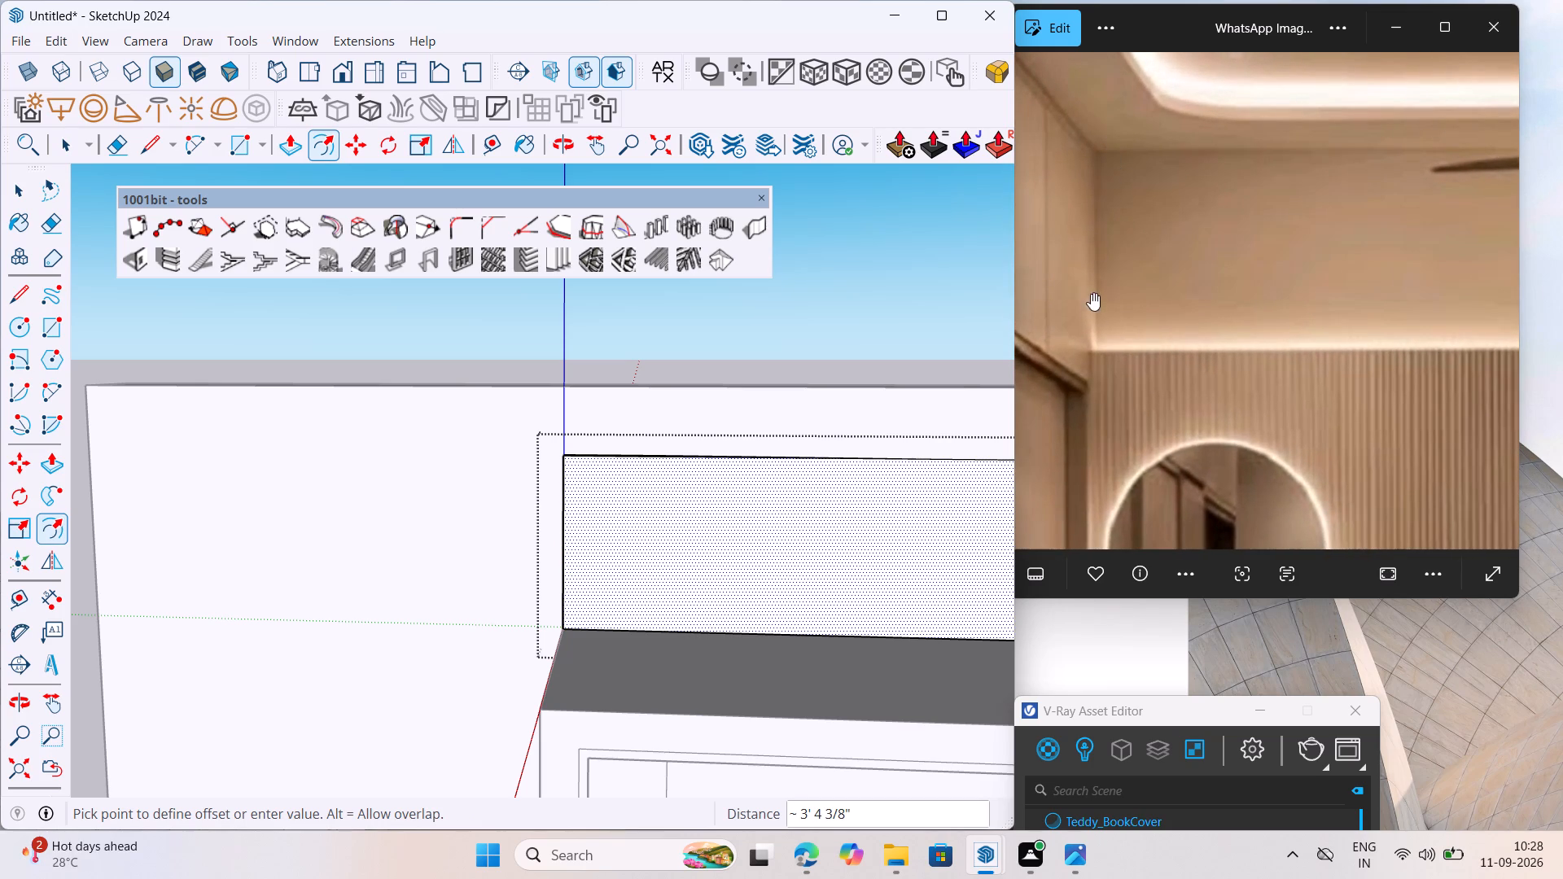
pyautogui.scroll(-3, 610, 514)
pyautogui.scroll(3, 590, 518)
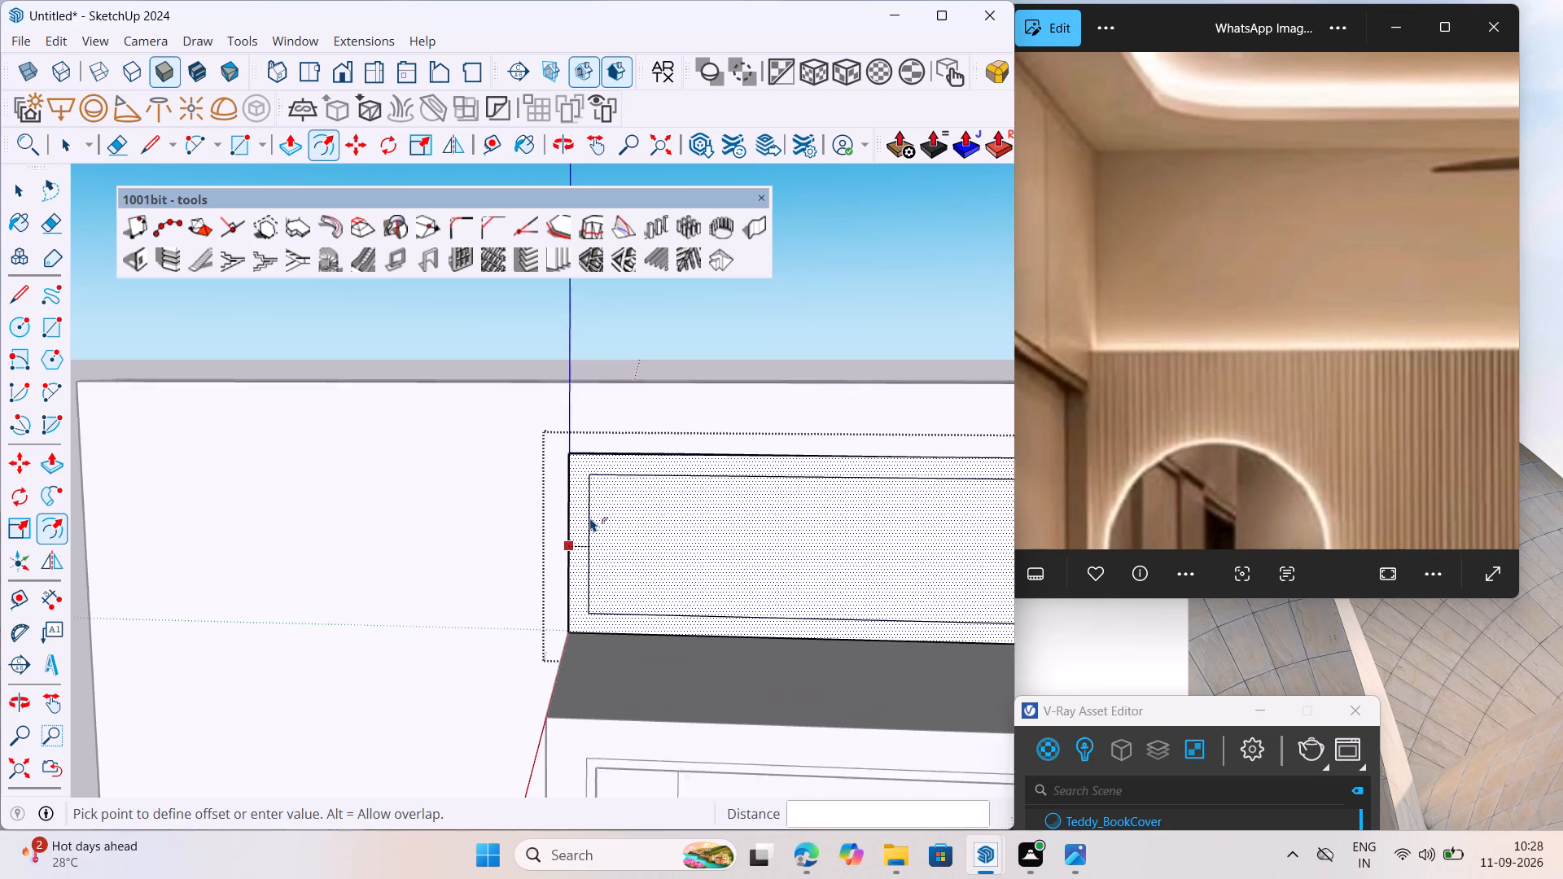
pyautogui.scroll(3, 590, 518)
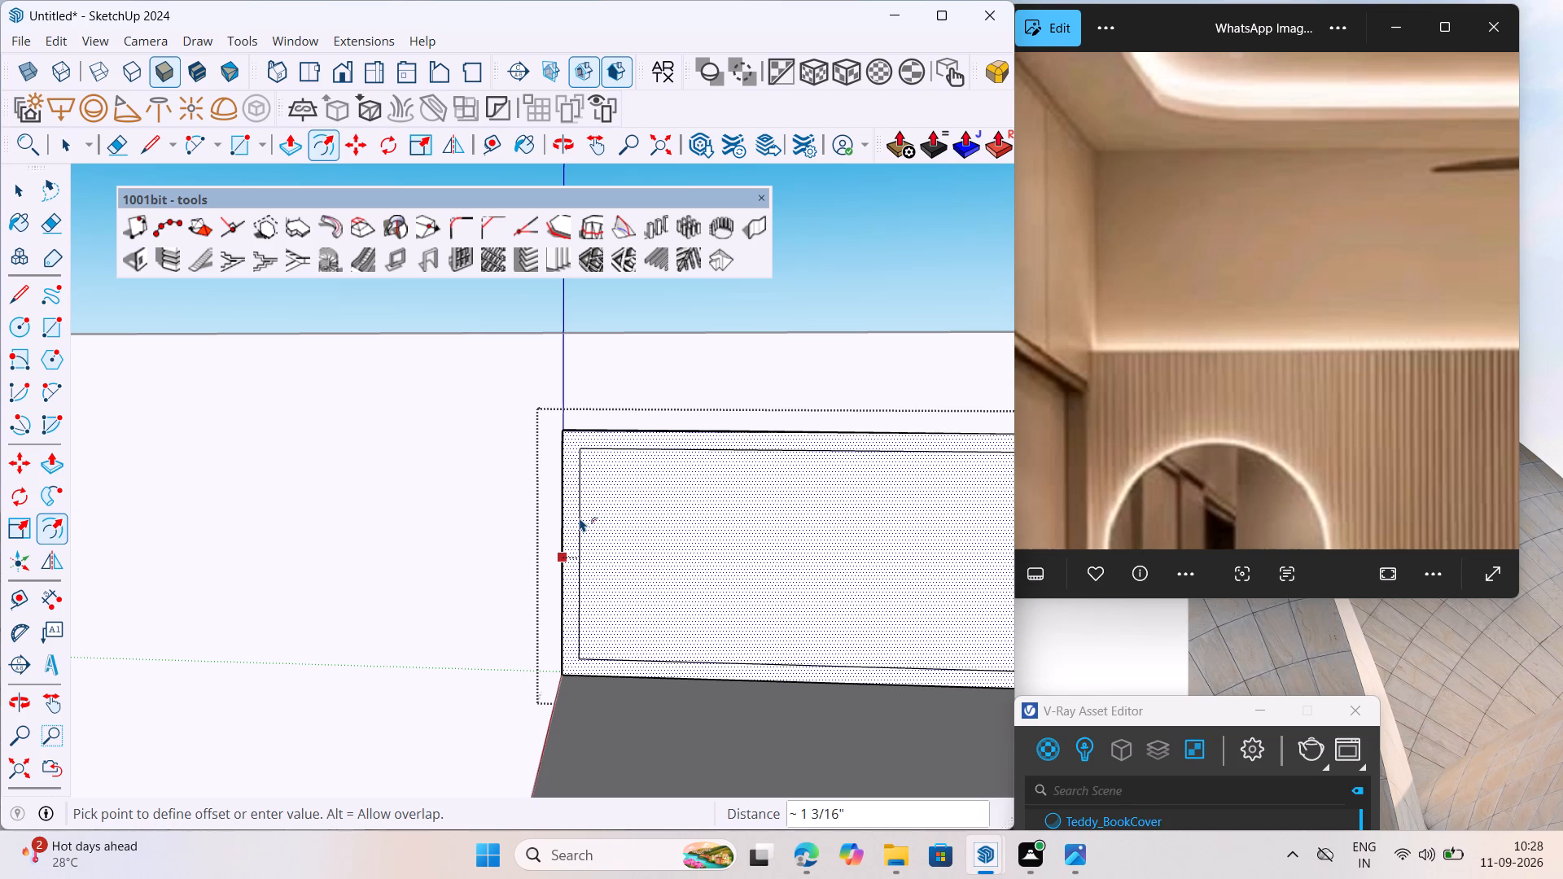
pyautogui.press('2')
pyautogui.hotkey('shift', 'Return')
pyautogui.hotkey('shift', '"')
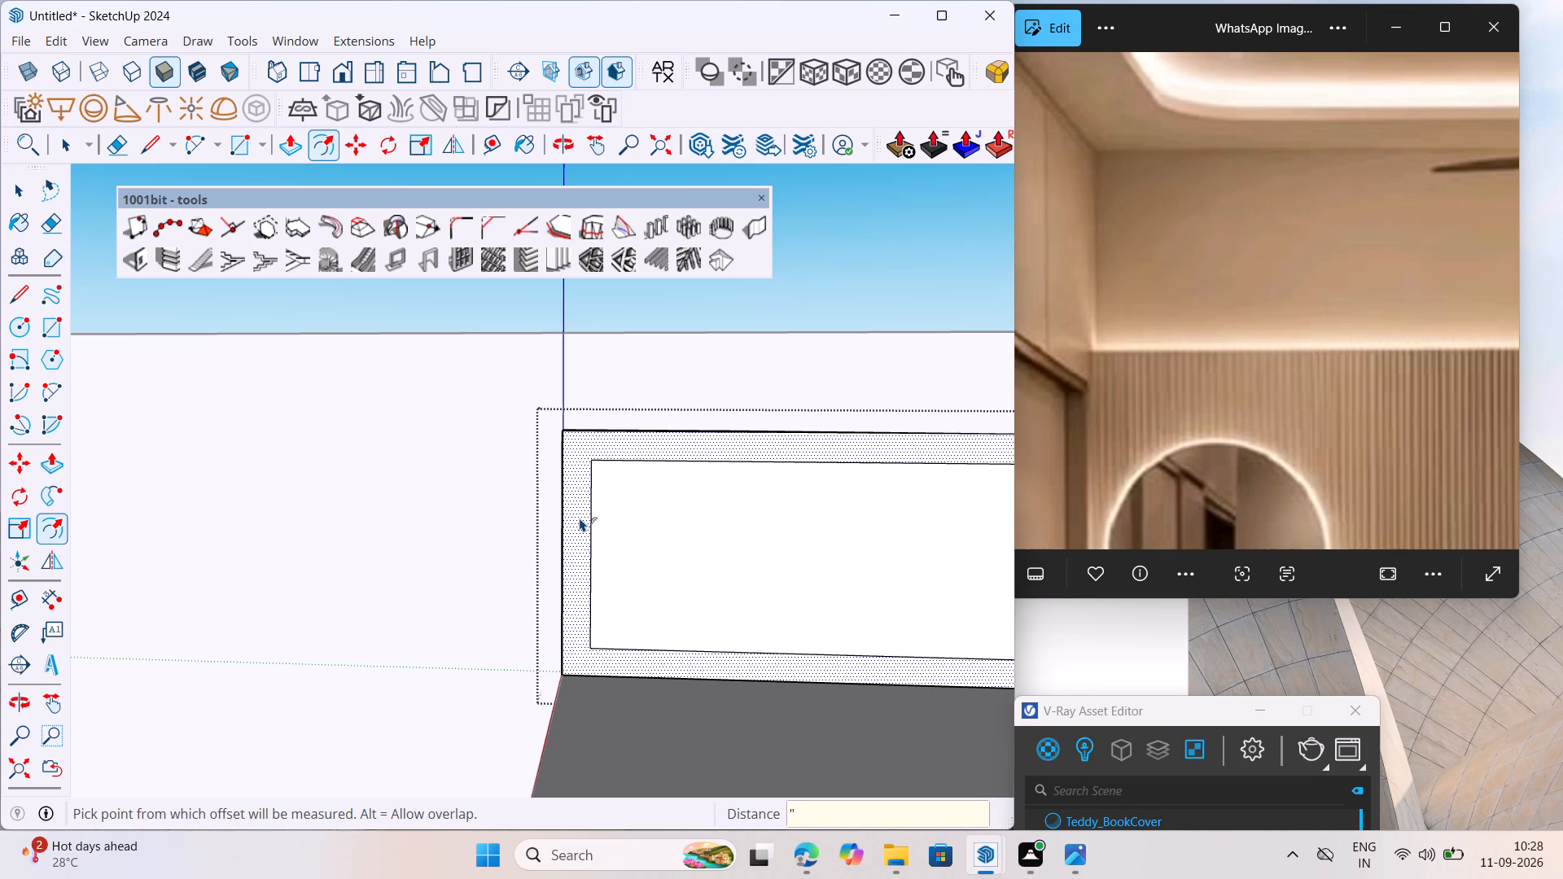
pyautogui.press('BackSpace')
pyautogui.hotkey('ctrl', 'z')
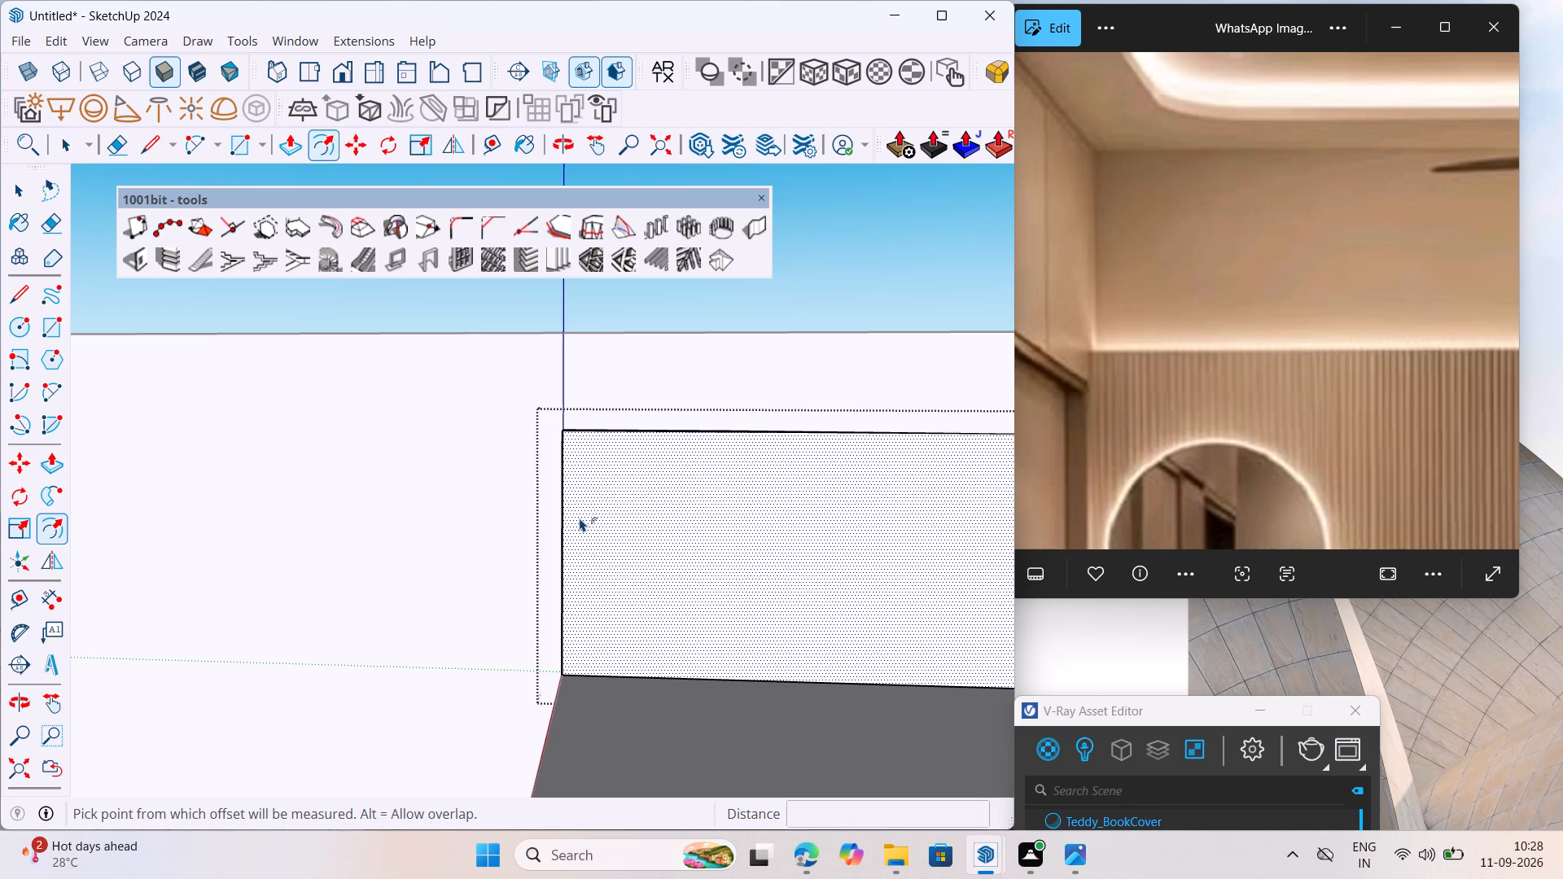
# Offset the panel's front face outline inward by 2" to form a border.
pyautogui.click(598, 537)
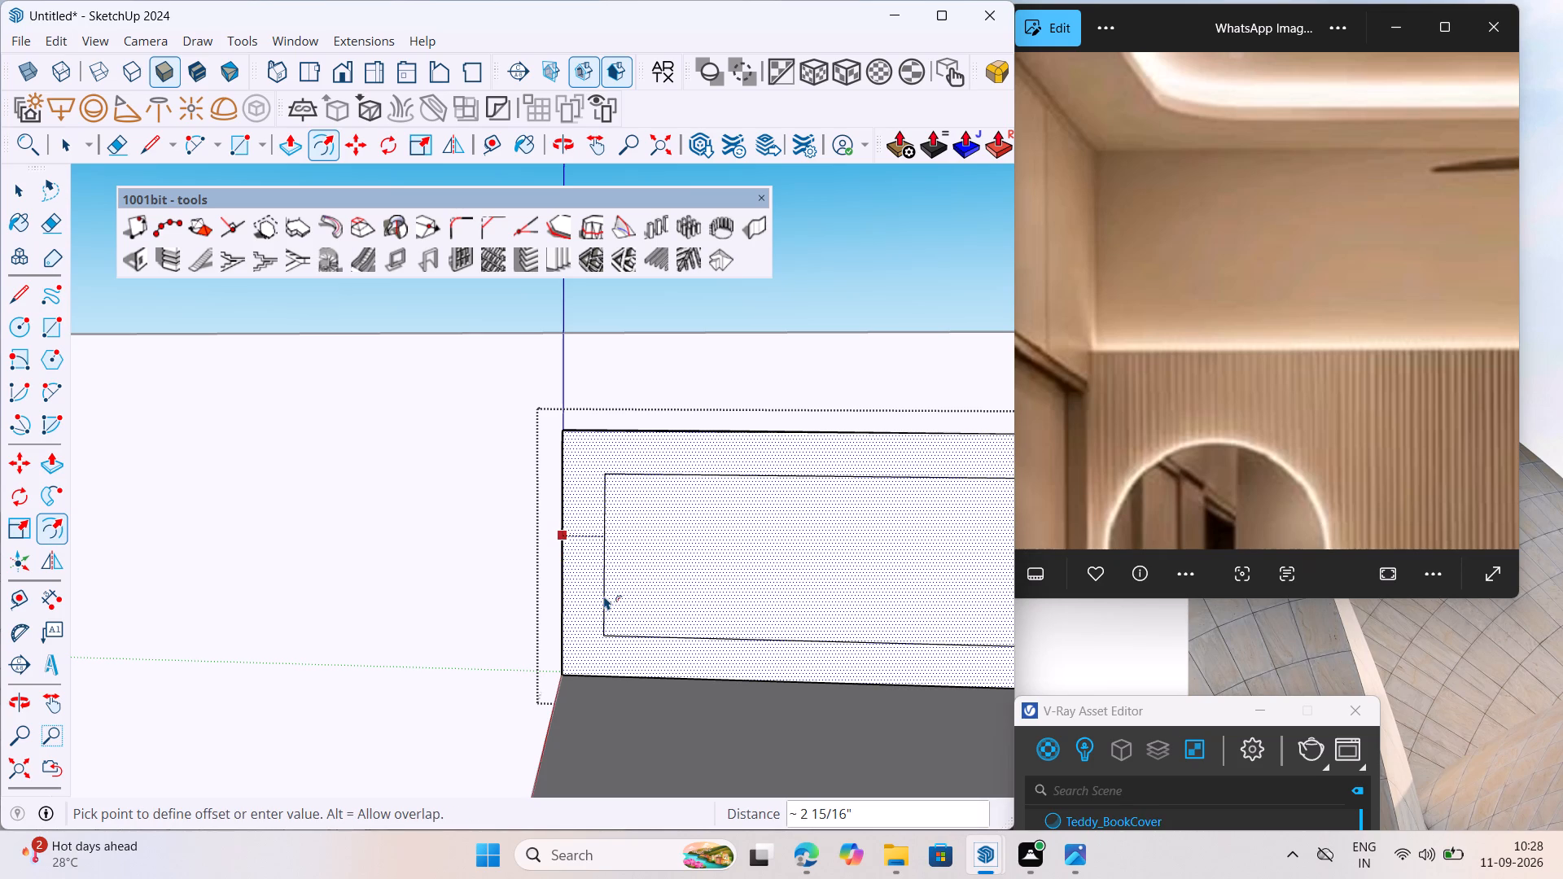
pyautogui.write('2"')
pyautogui.press('Return')
pyautogui.press('space')
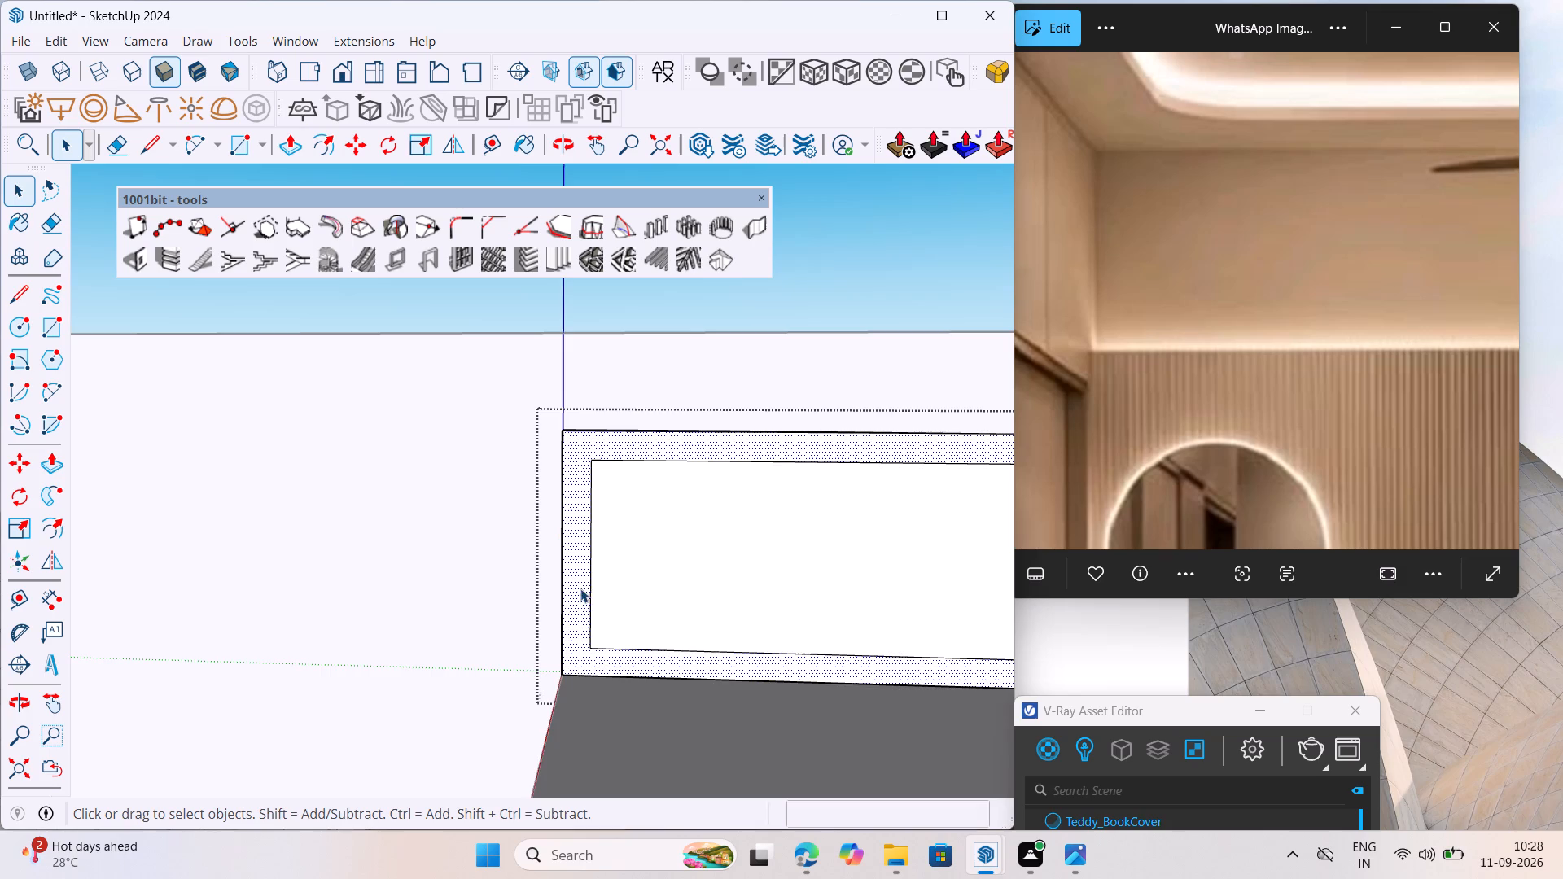
# Draw short vertical lines from both lower corners of the inner border down to the loft panel's bottom edge.
pyautogui.scroll(-13, 500, 483)
pyautogui.moveTo(534, 631); pyautogui.dragTo(594, 623, button='middle')
pyautogui.scroll(8, 536, 593)
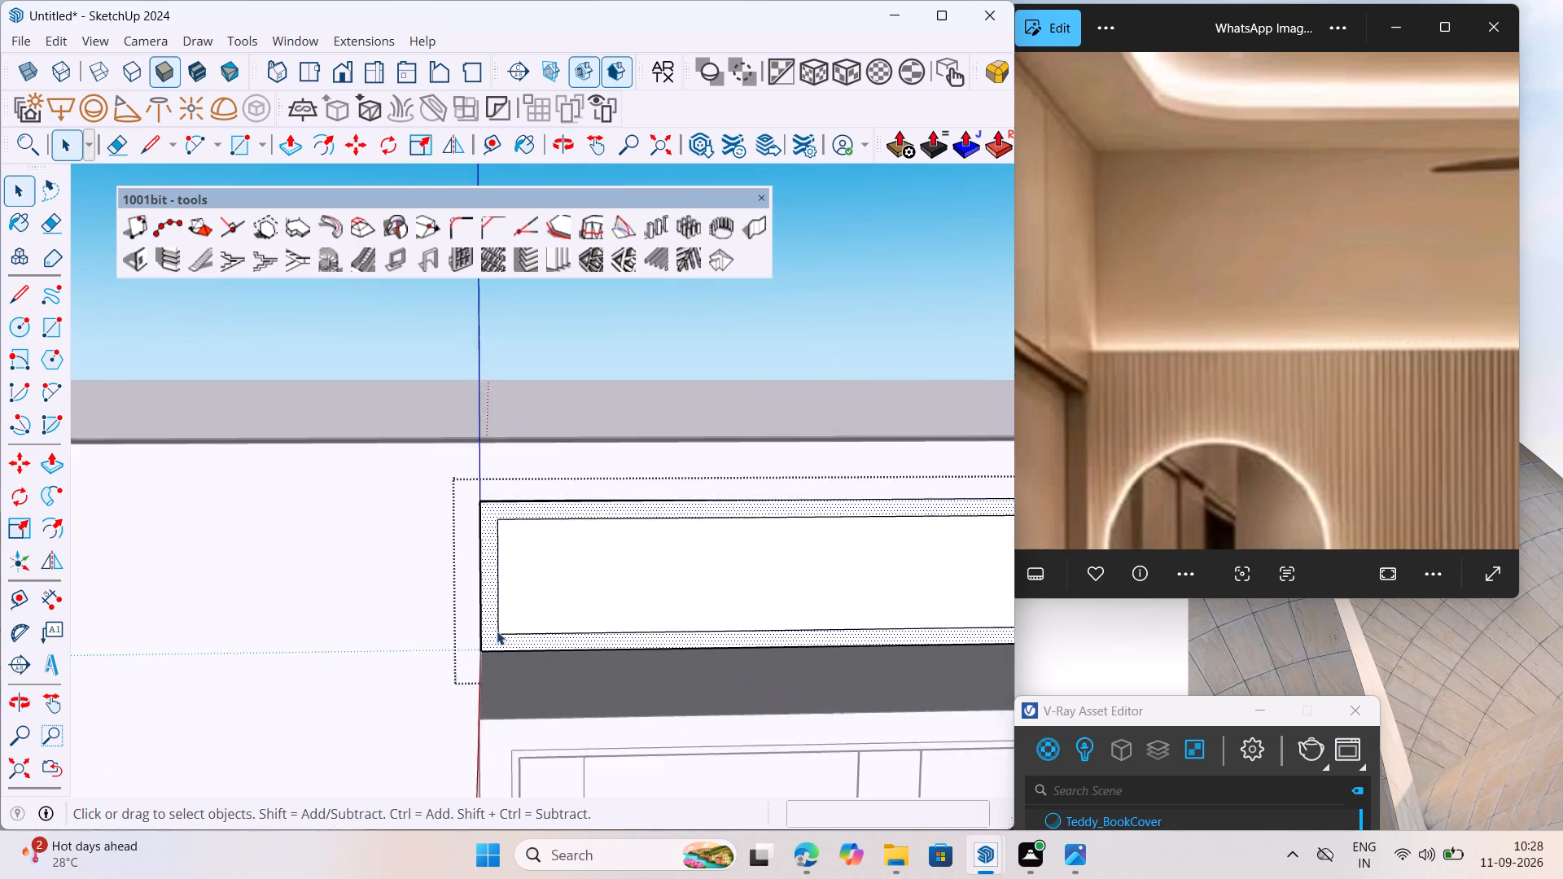
pyautogui.scroll(6, 497, 631)
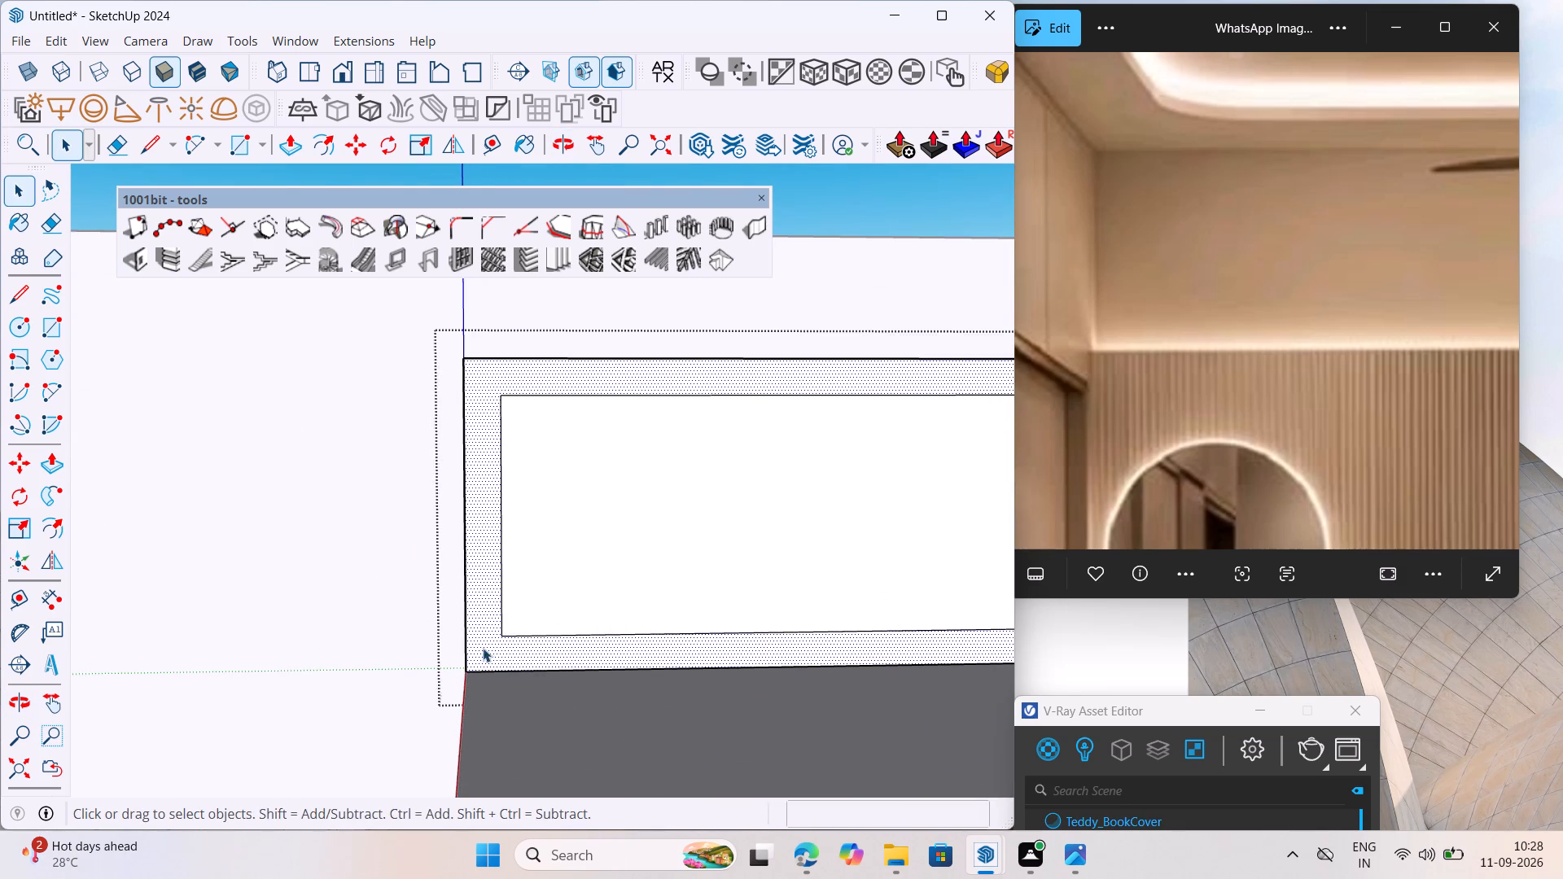
pyautogui.scroll(4, 476, 648)
pyautogui.click(28, 299)
pyautogui.scroll(4, 561, 593)
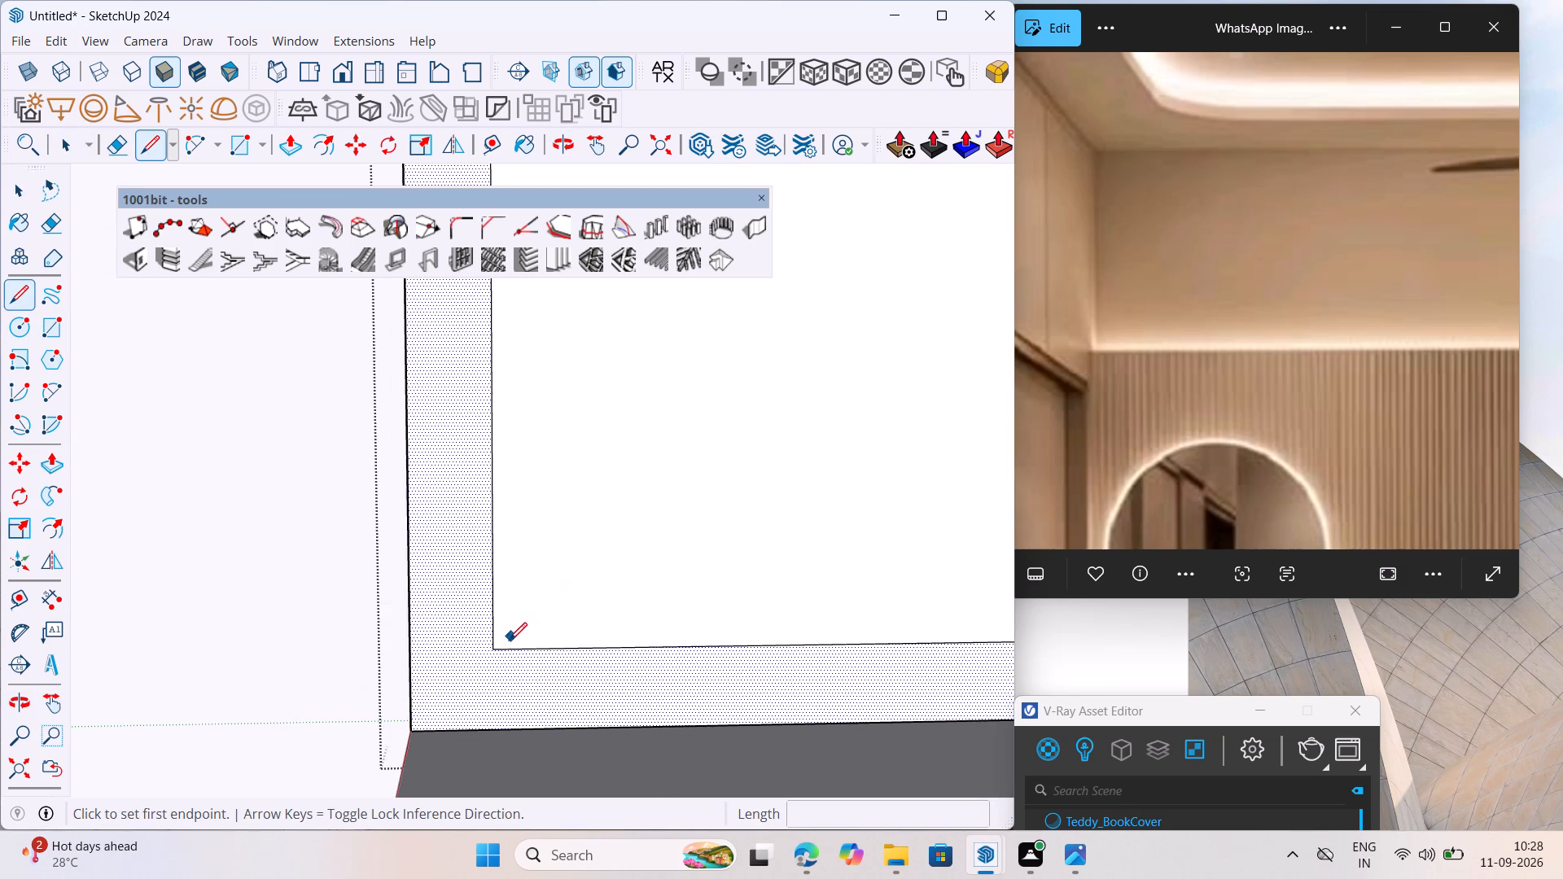
pyautogui.click(498, 647)
pyautogui.click(501, 732)
pyautogui.press('space')
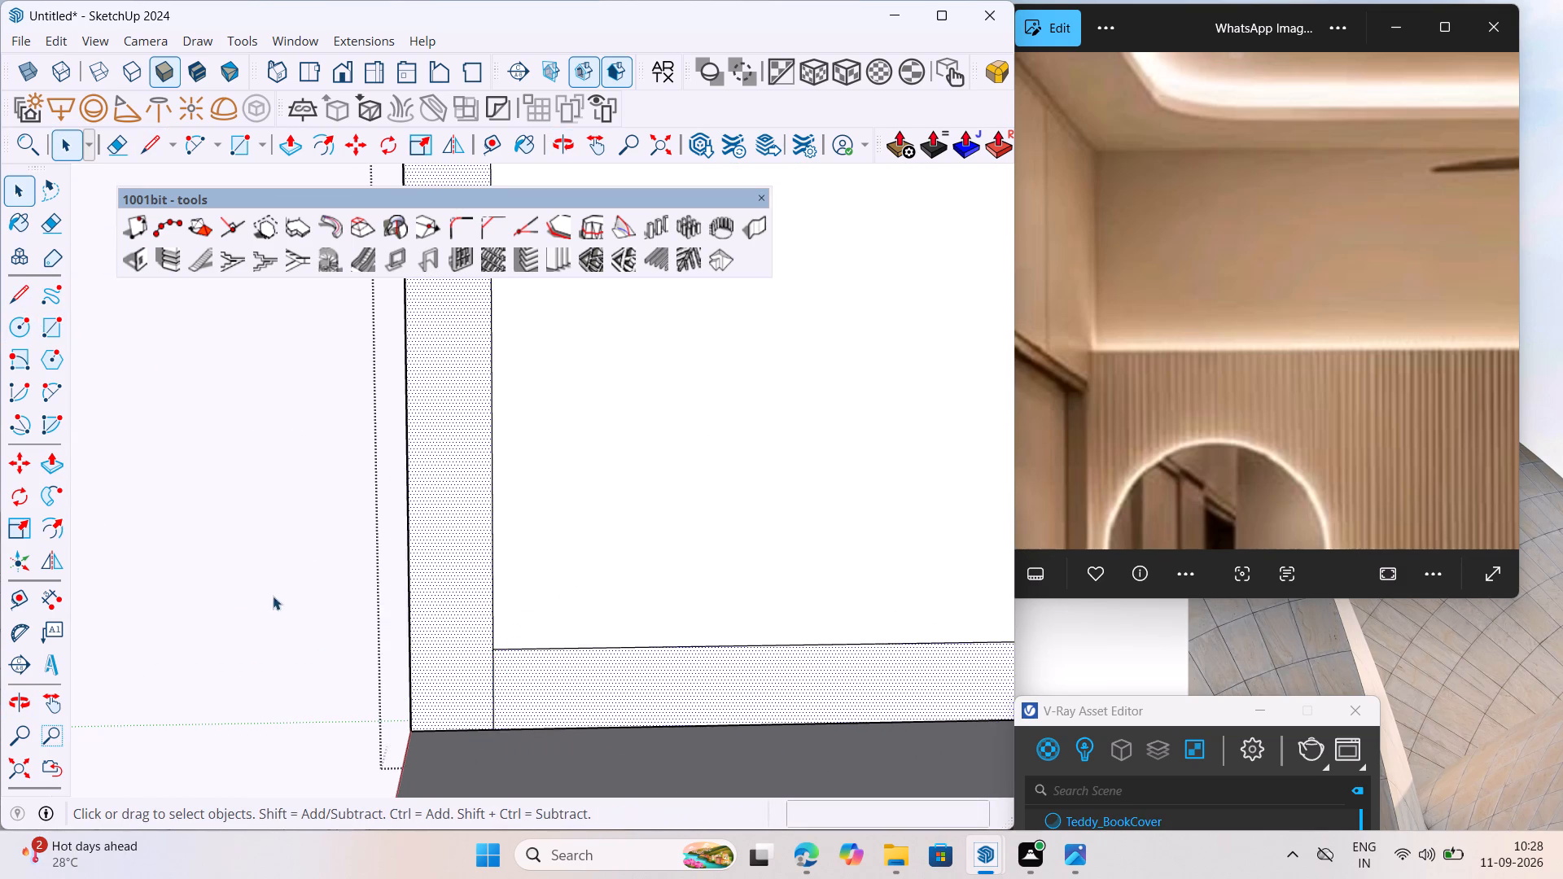
pyautogui.scroll(-14, 238, 602)
pyautogui.click(12, 295)
pyautogui.scroll(-7, 83, 509)
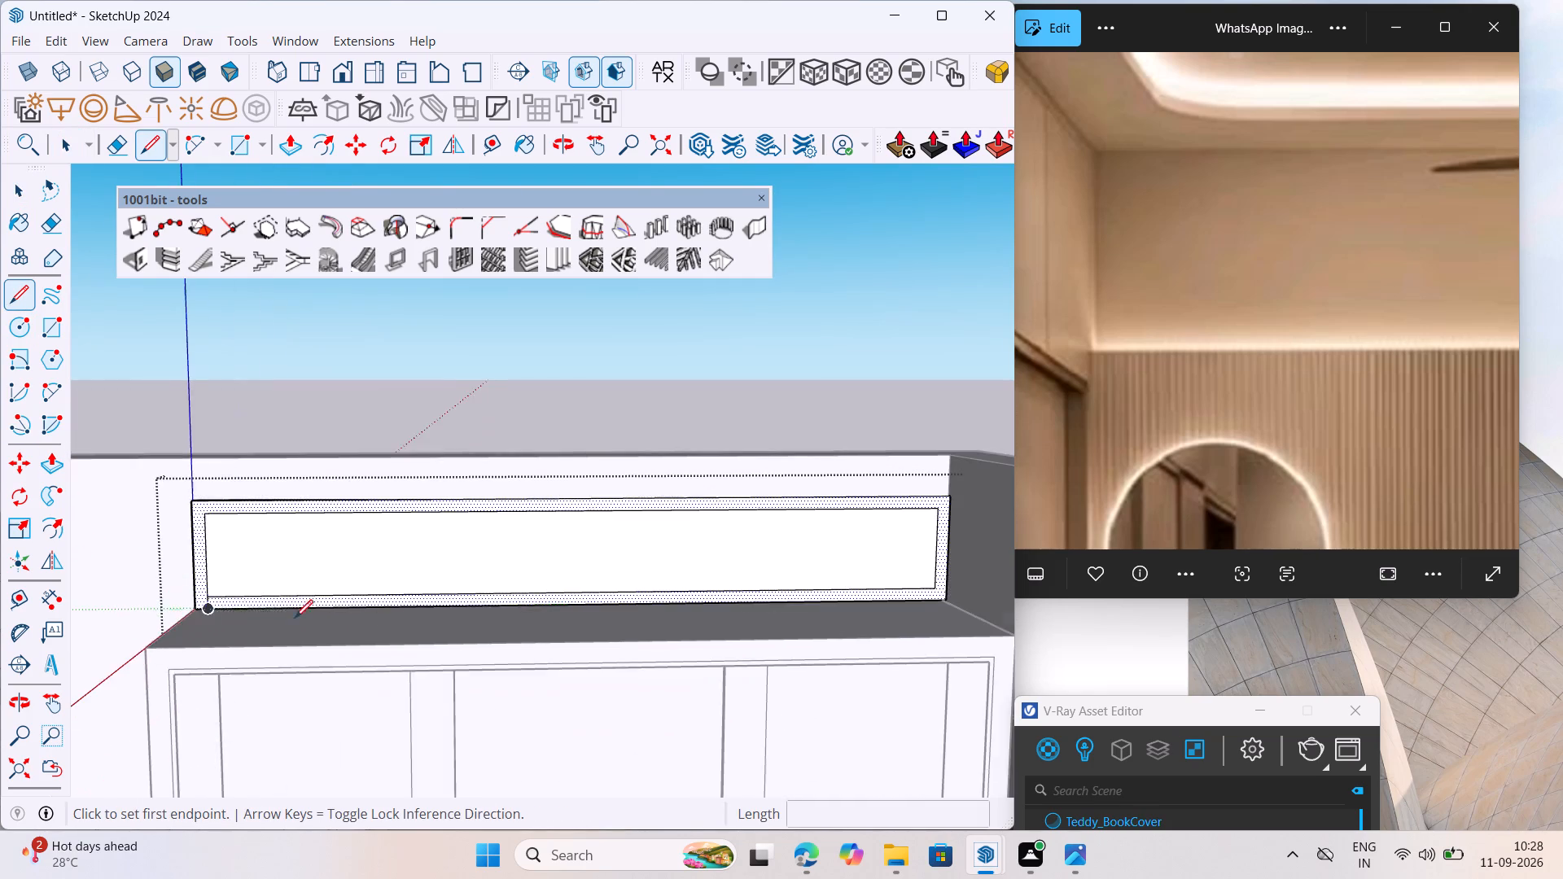
pyautogui.scroll(10, 899, 617)
pyautogui.click(943, 575)
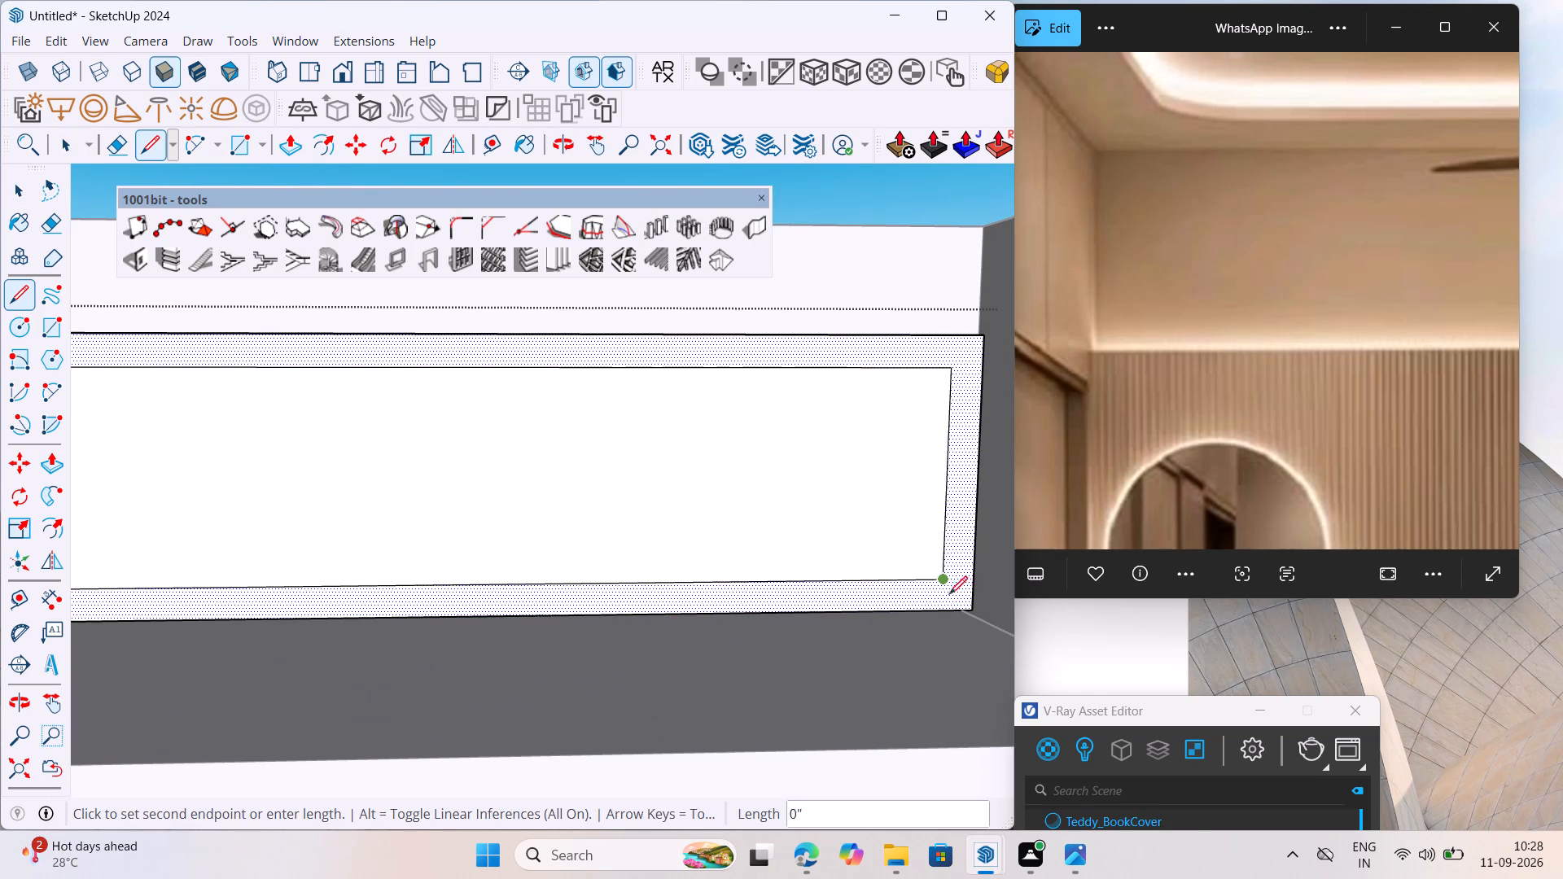
pyautogui.click(951, 609)
pyautogui.press('space')
# Delete the border's lower horizontal line so the inner face reaches the panel's bottom edge.
pyautogui.click(928, 581)
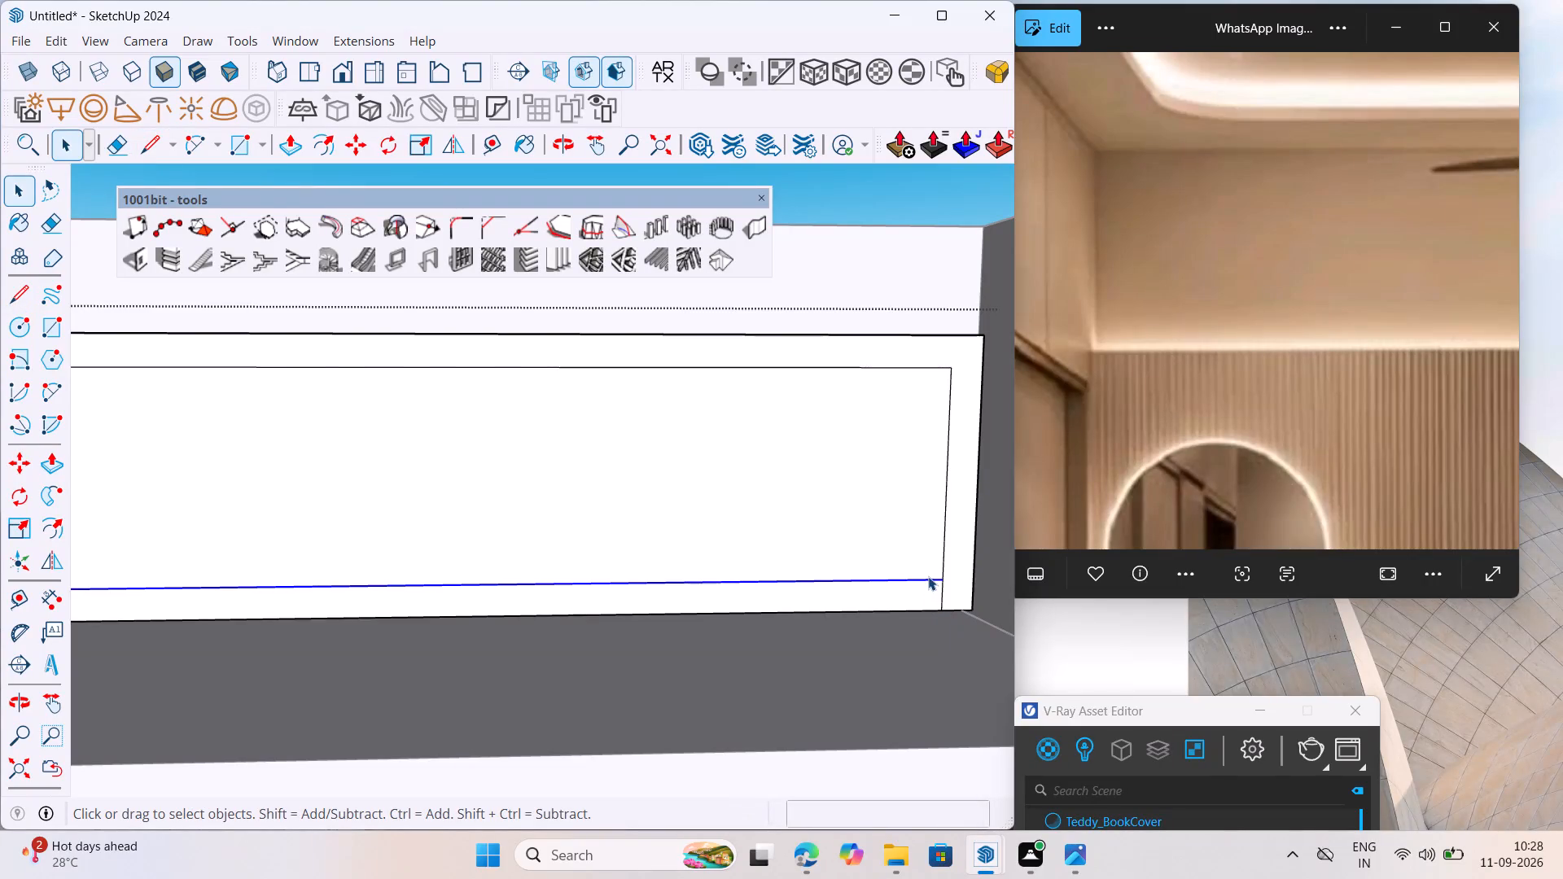
pyautogui.press('Delete')
pyautogui.scroll(-12, 939, 518)
# Pull the remaining border face forward about 1' 11 5/16" to form the loft frame, and leave the group.
pyautogui.click(863, 535)
pyautogui.scroll(2, 401, 545)
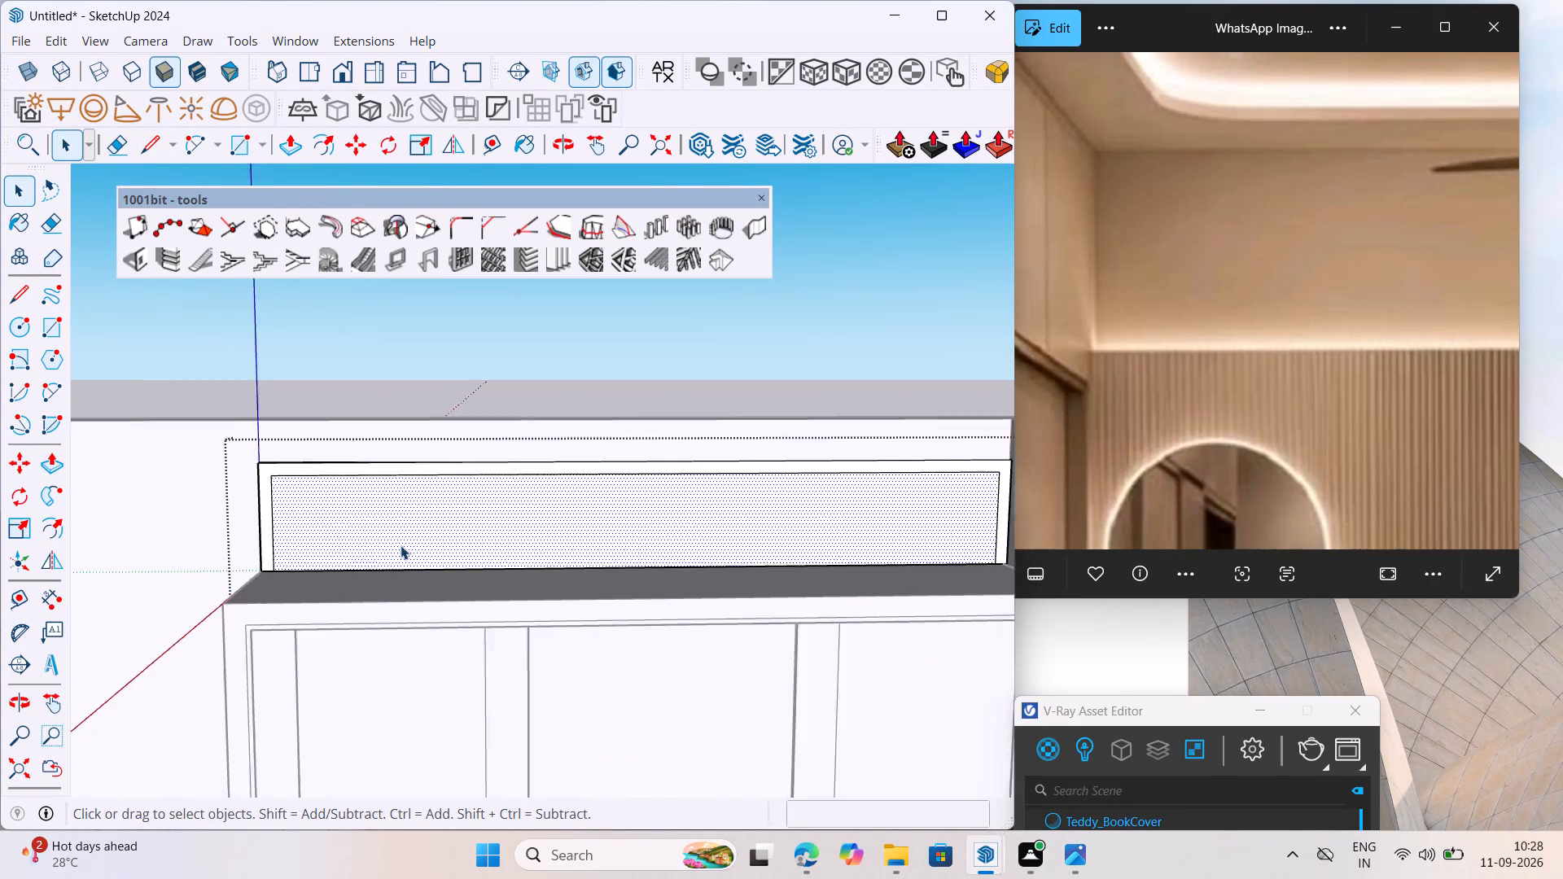
pyautogui.scroll(3, 401, 545)
pyautogui.scroll(6, 188, 481)
pyautogui.click(206, 462)
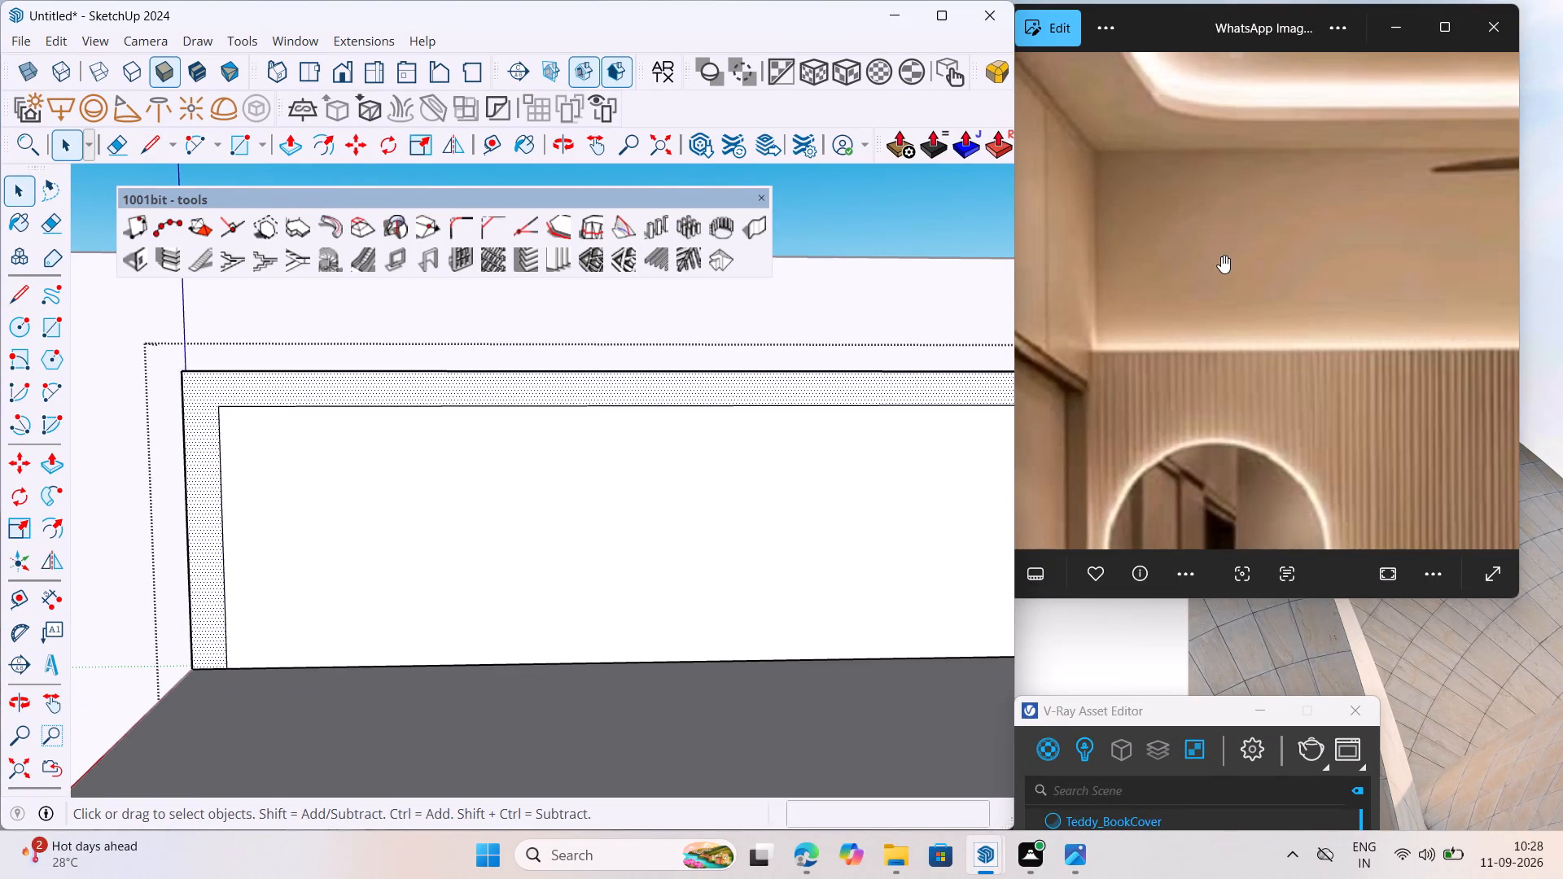
pyautogui.scroll(-7, 513, 389)
pyautogui.scroll(1, 396, 549)
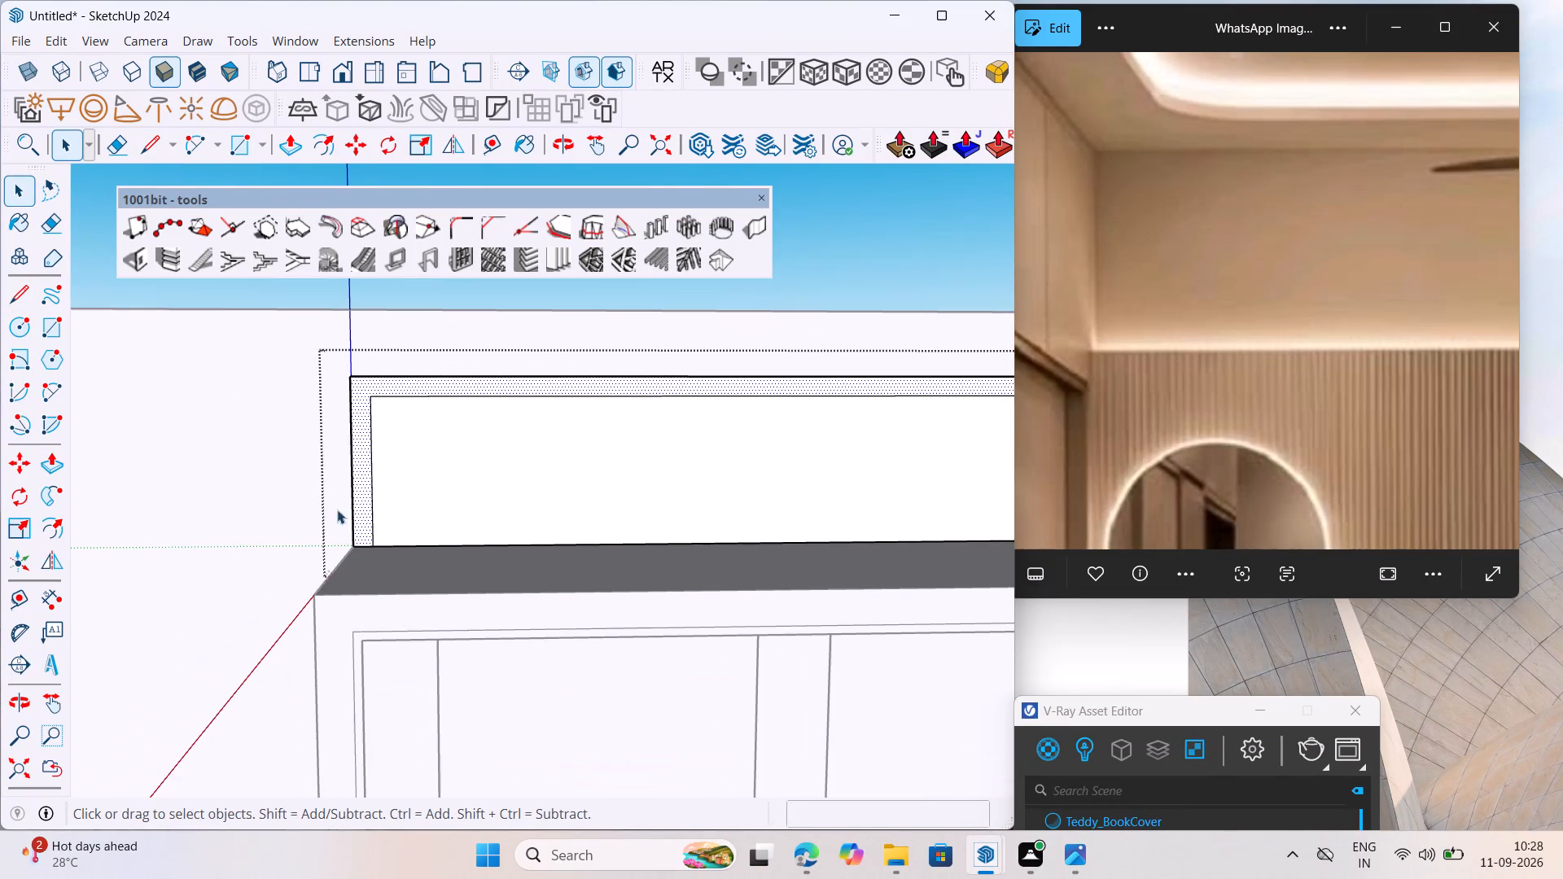
pyautogui.click(46, 464)
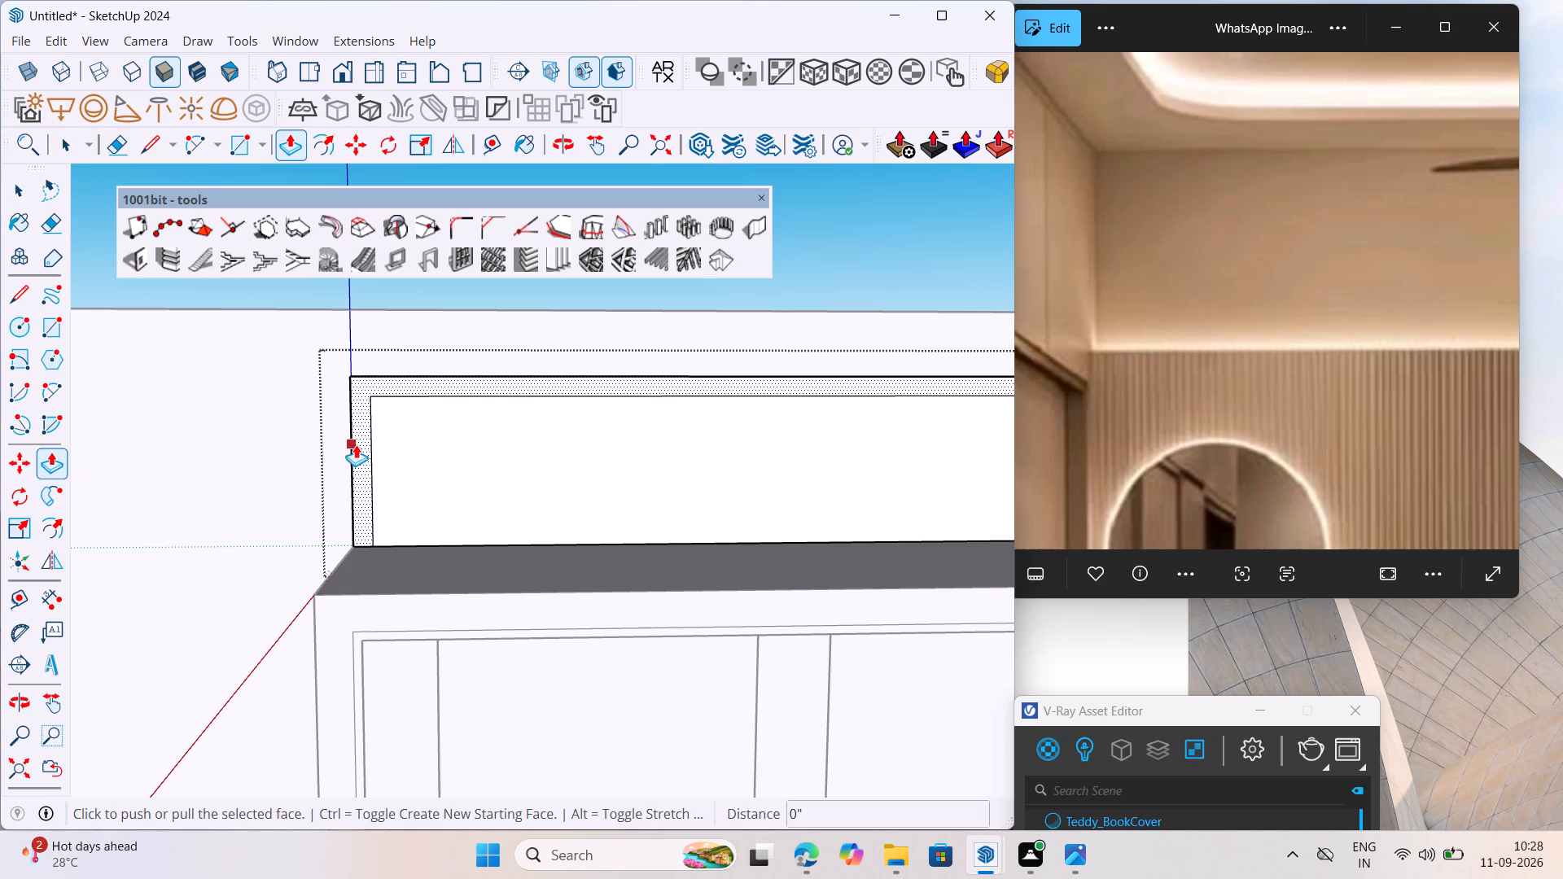
pyautogui.click(356, 444)
pyautogui.click(334, 610)
pyautogui.scroll(-14, 293, 597)
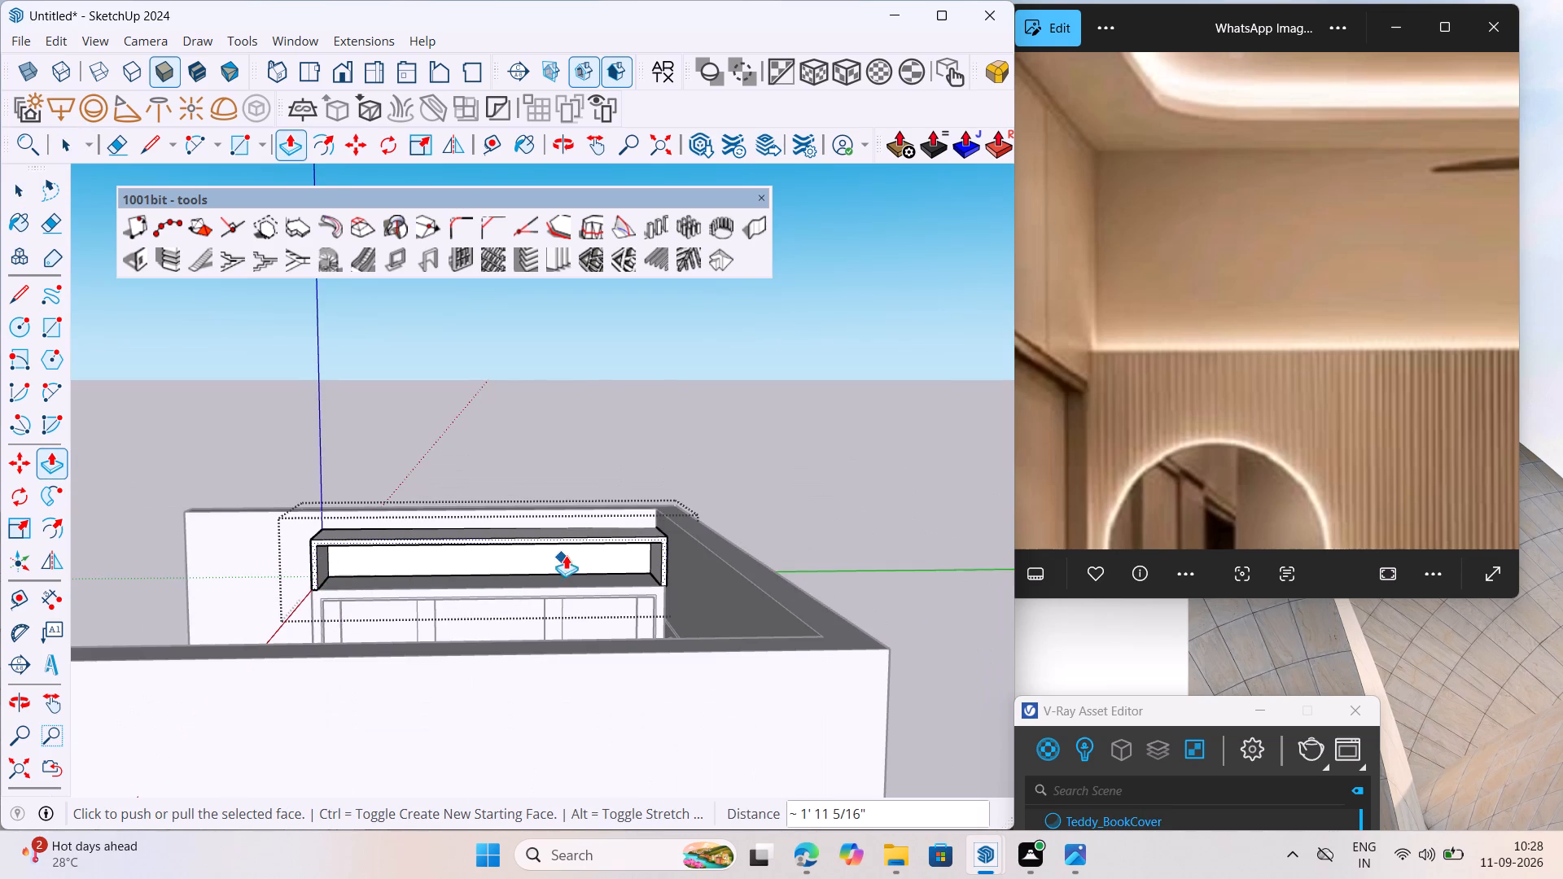
pyautogui.press('space')
pyautogui.rightClick(474, 433)
pyautogui.click(522, 445)
# Reopen the loft frame group above the wardrobe for editing.
pyautogui.scroll(3, 310, 579)
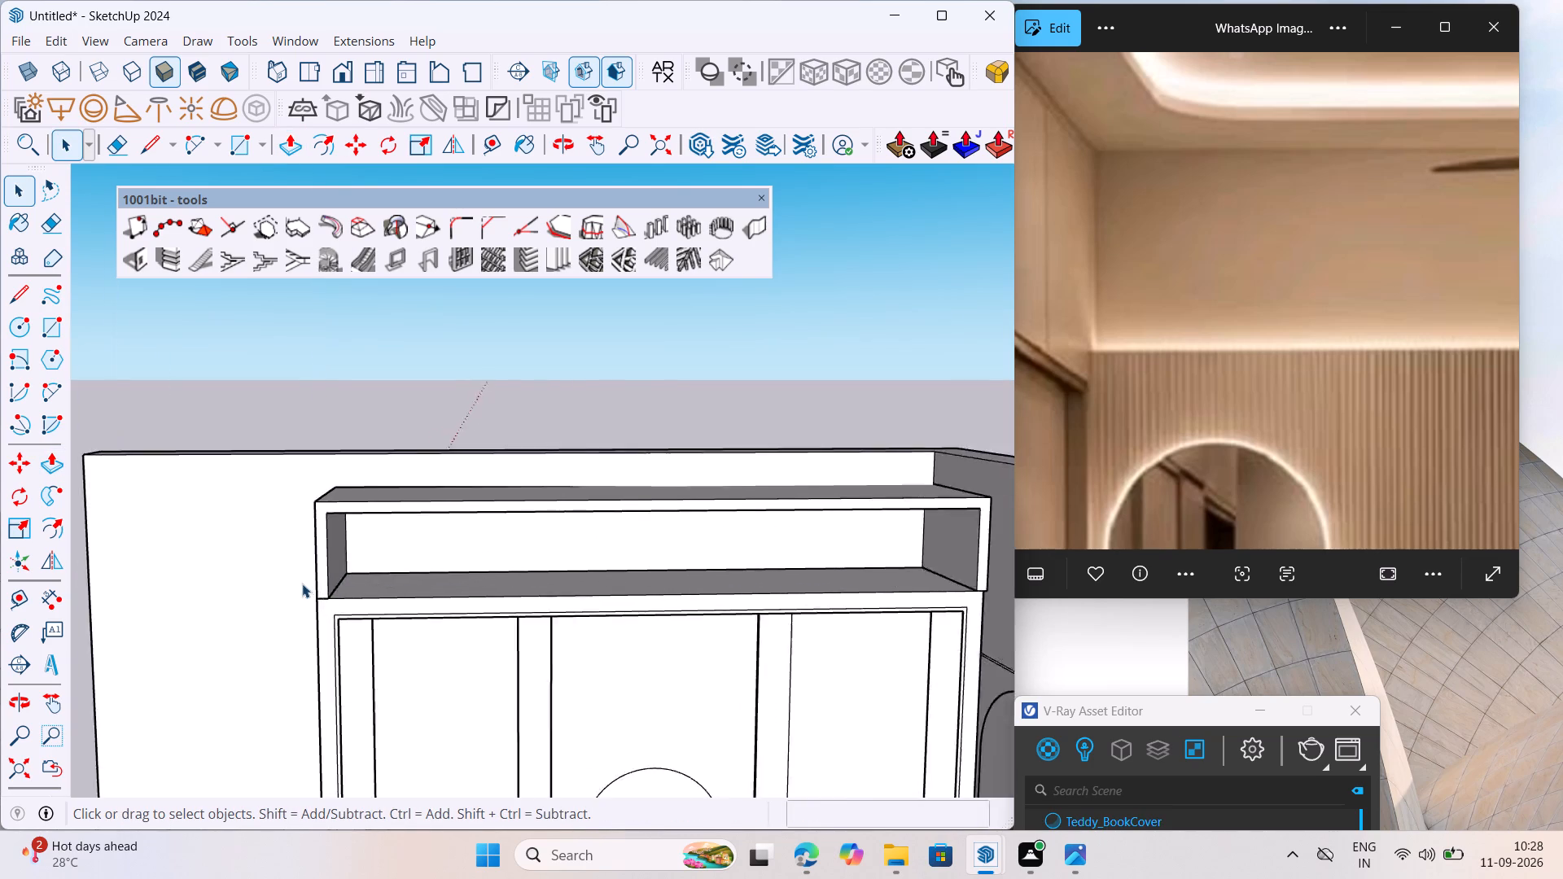
pyautogui.scroll(10, 302, 584)
pyautogui.scroll(-4, 1158, 362)
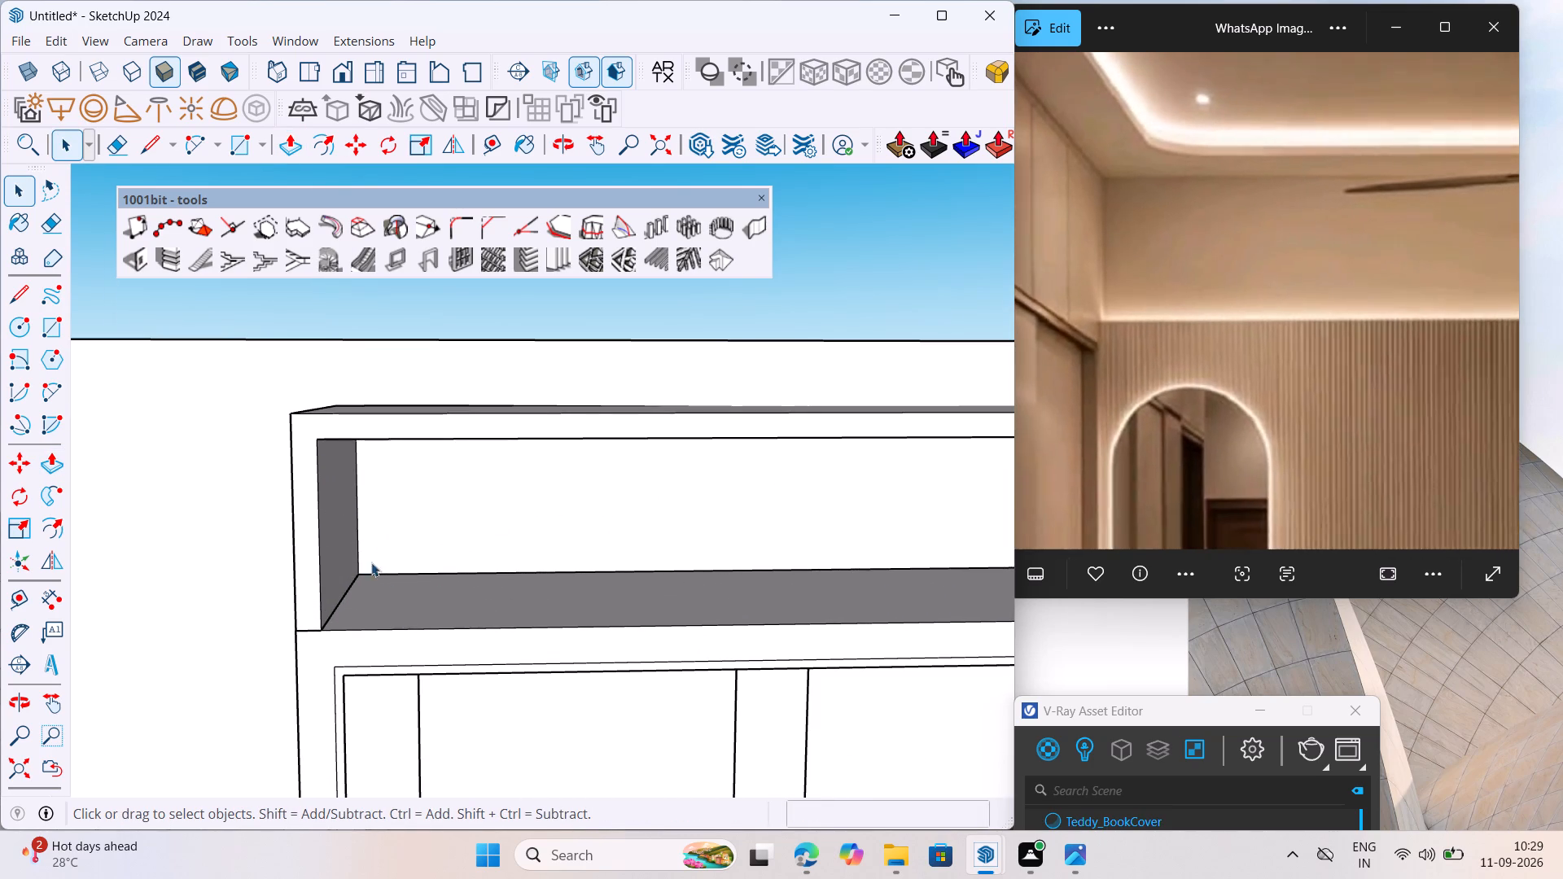
pyautogui.scroll(5, 366, 556)
pyautogui.scroll(-6, 360, 522)
pyautogui.scroll(4, 344, 555)
pyautogui.click(354, 535)
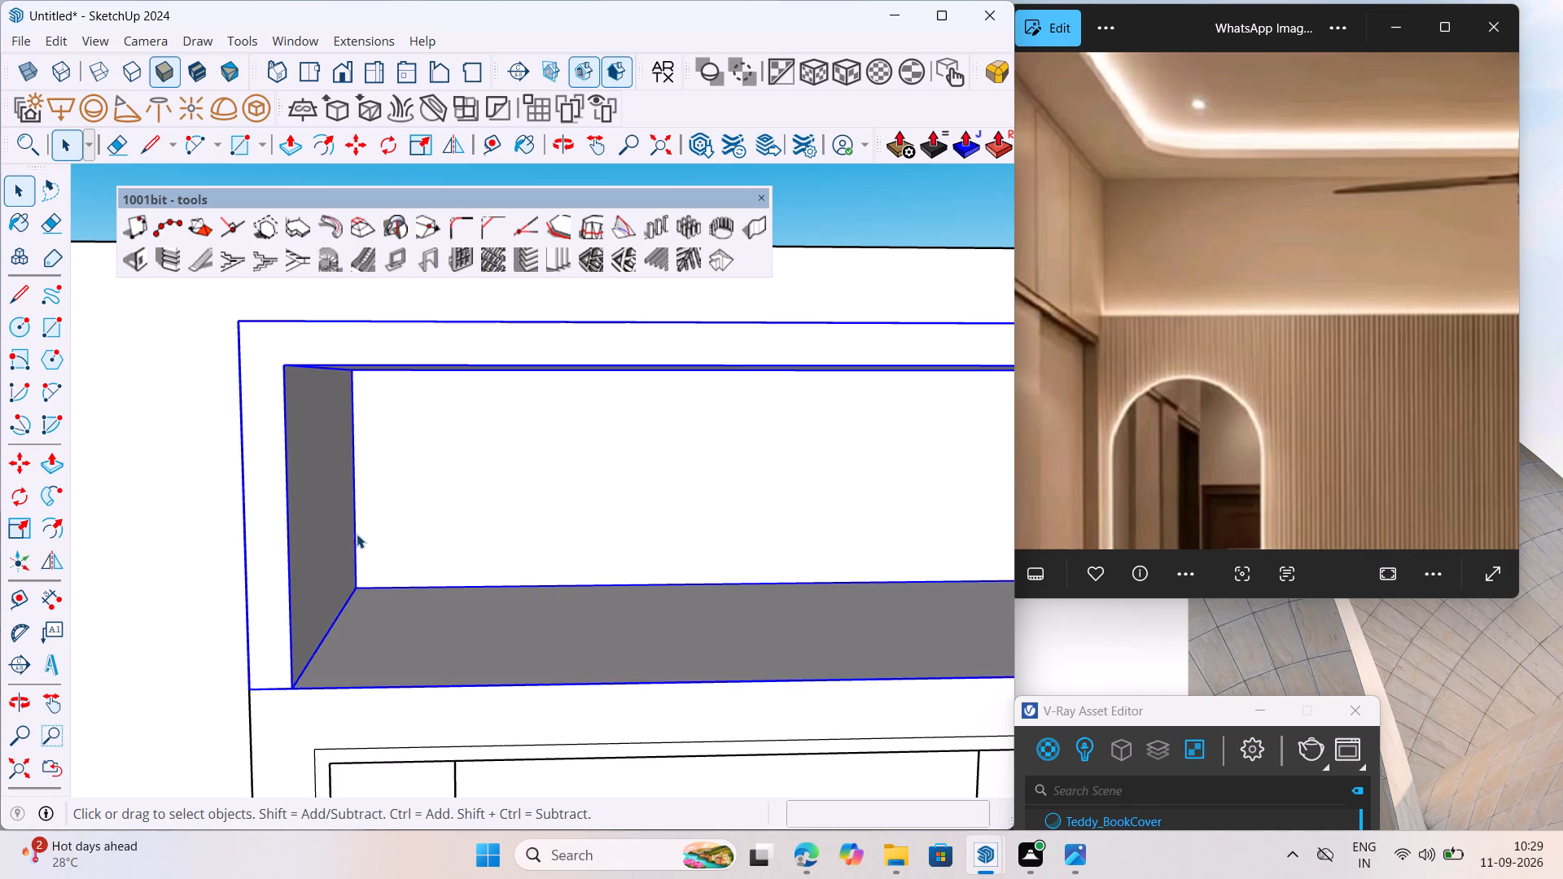
pyautogui.click(349, 518)
pyautogui.click(351, 503)
pyautogui.click(356, 492)
pyautogui.doubleClick(357, 491)
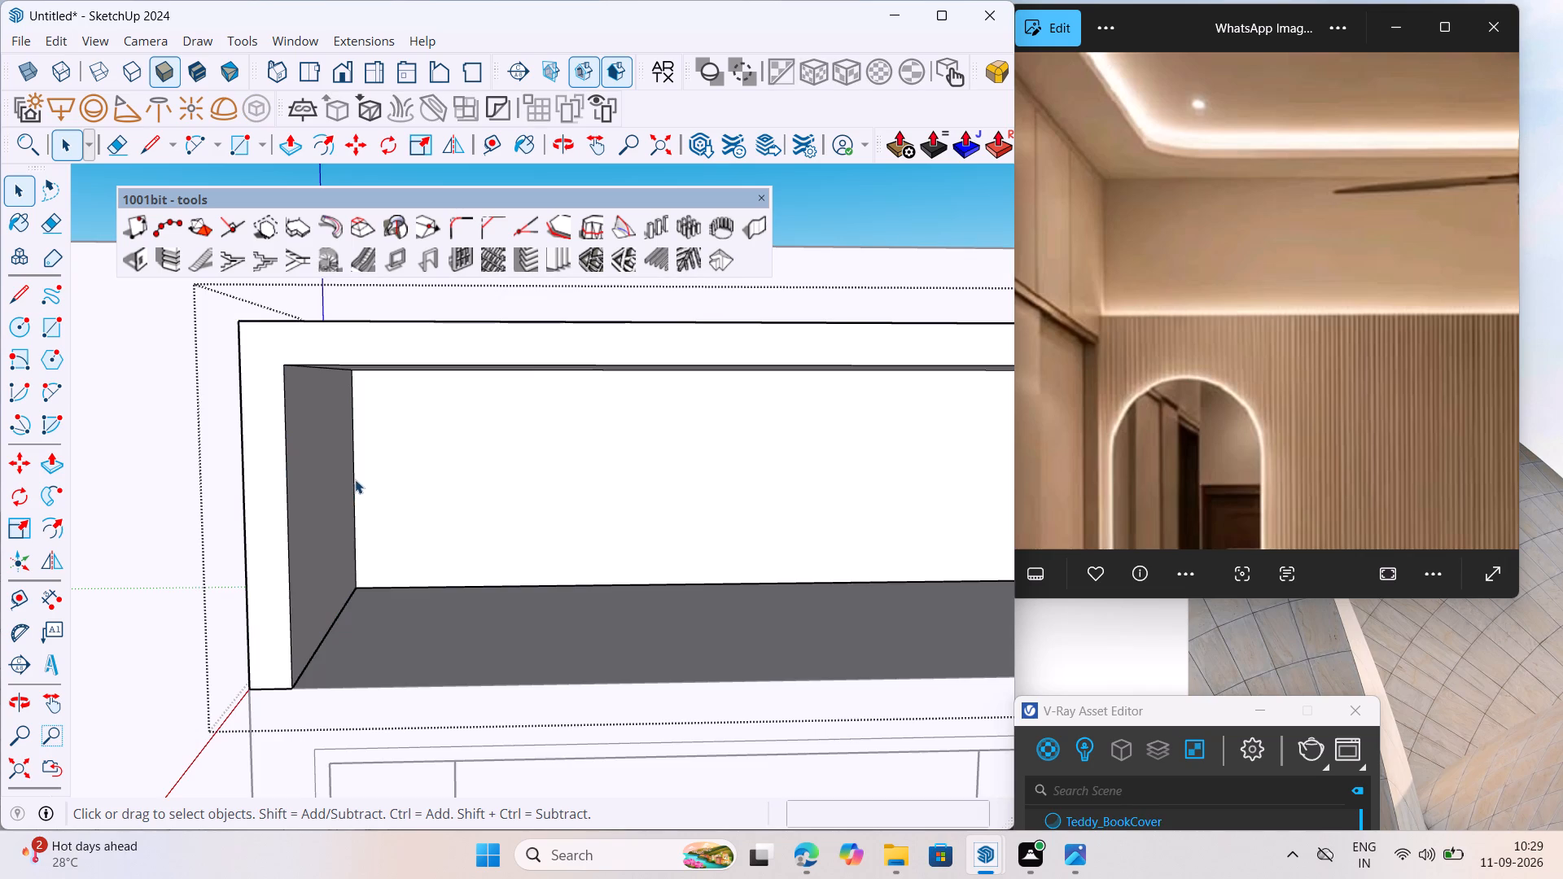
# Copy the left vertical edge of the loft's back face to its right corner, dividing the span into 5 equal bays.
pyautogui.click(355, 479)
pyautogui.click(20, 470)
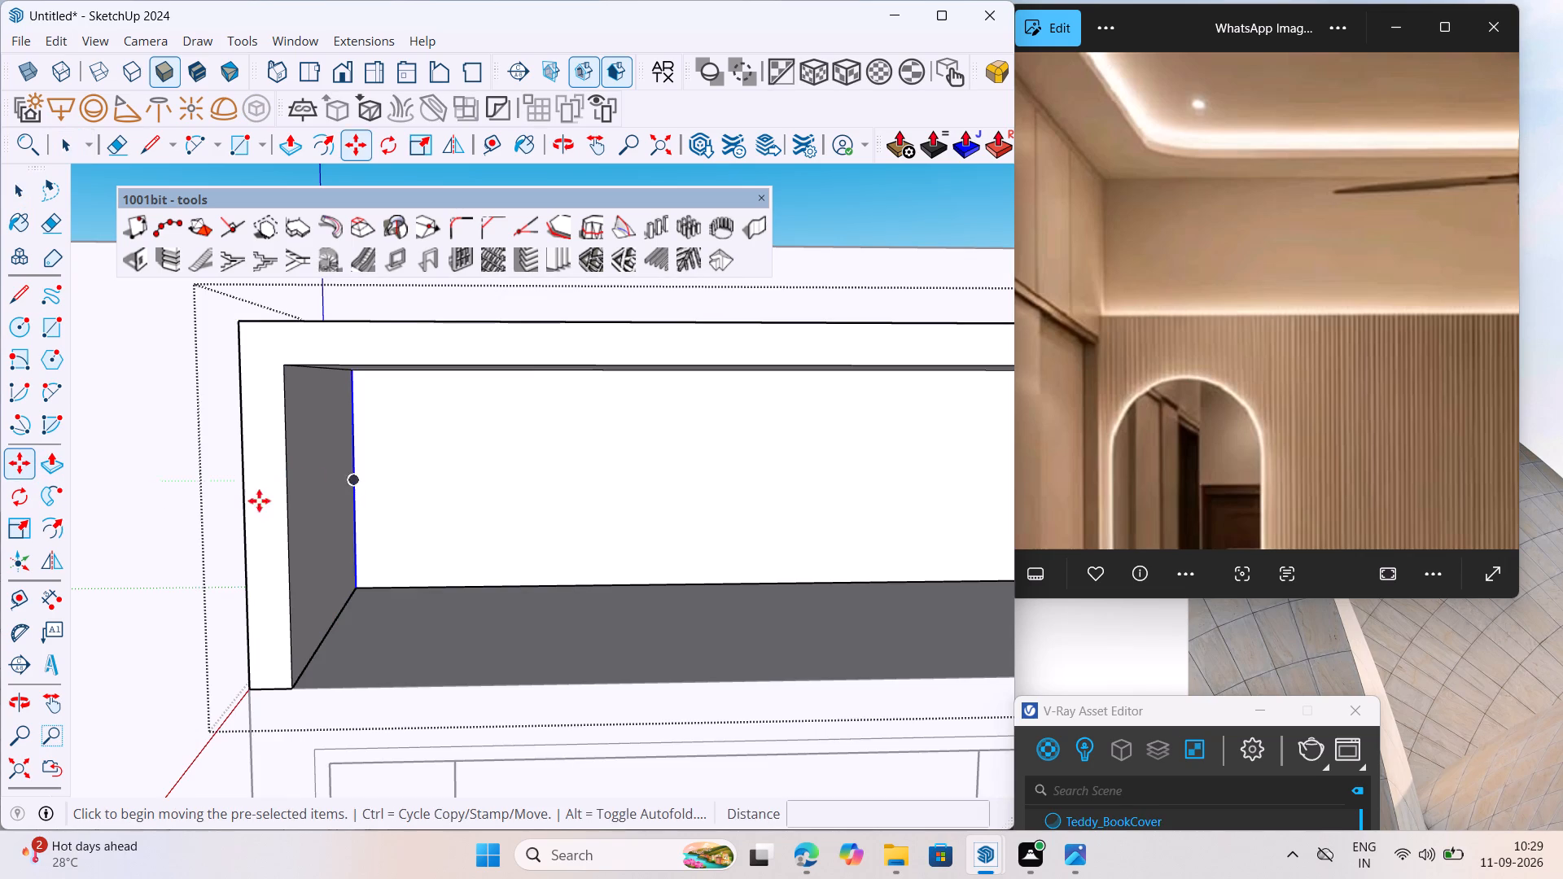
pyautogui.click(357, 485)
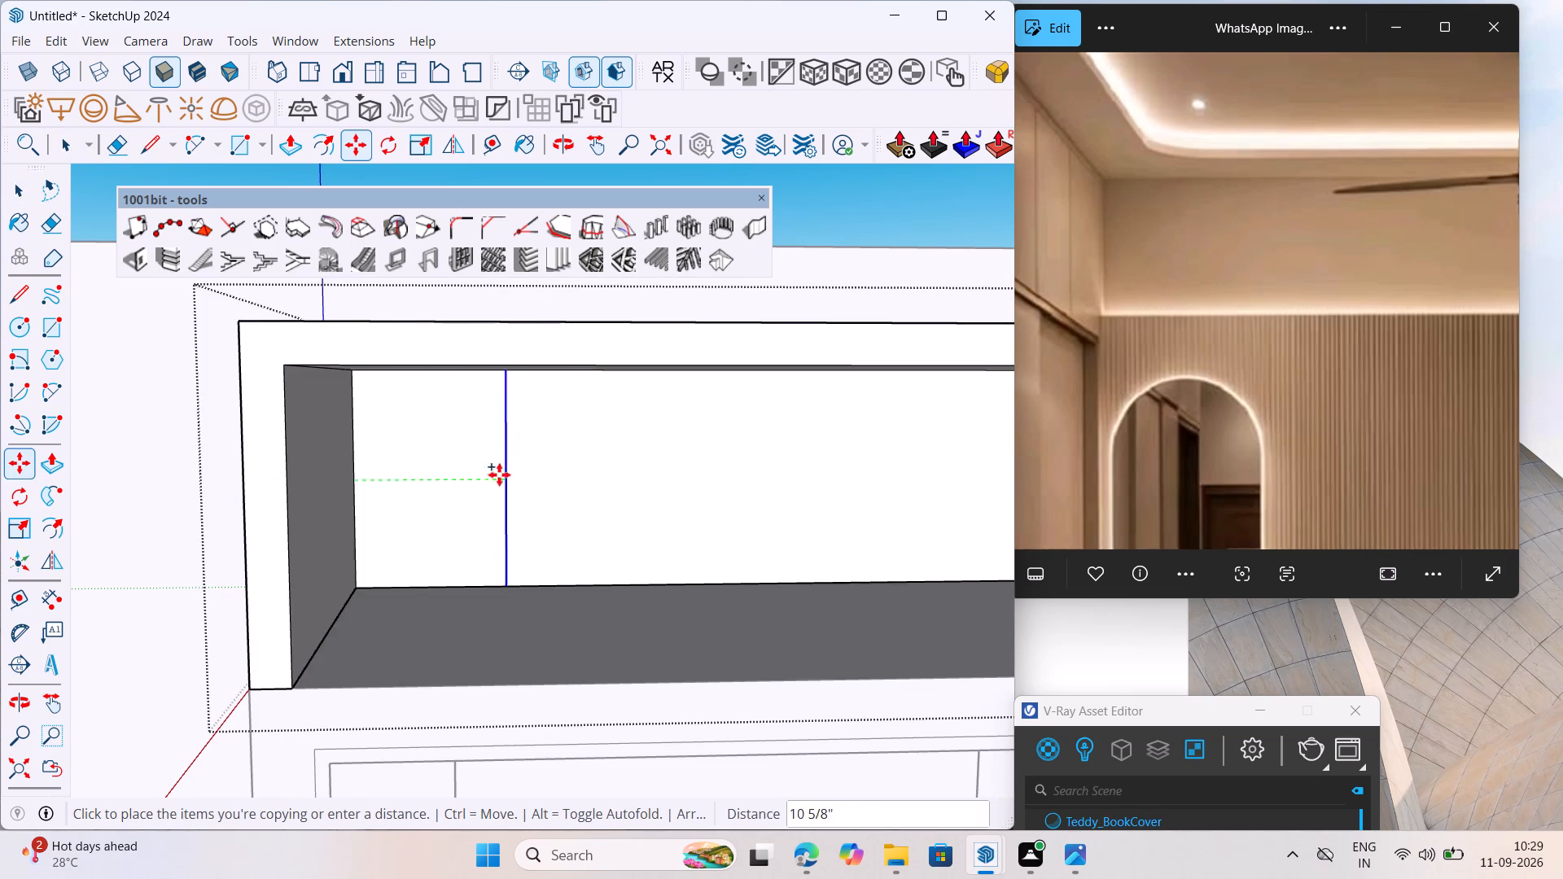
pyautogui.scroll(-15, 268, 582)
pyautogui.moveTo(680, 581); pyautogui.dragTo(720, 556, button='middle')
pyautogui.scroll(6, 668, 548)
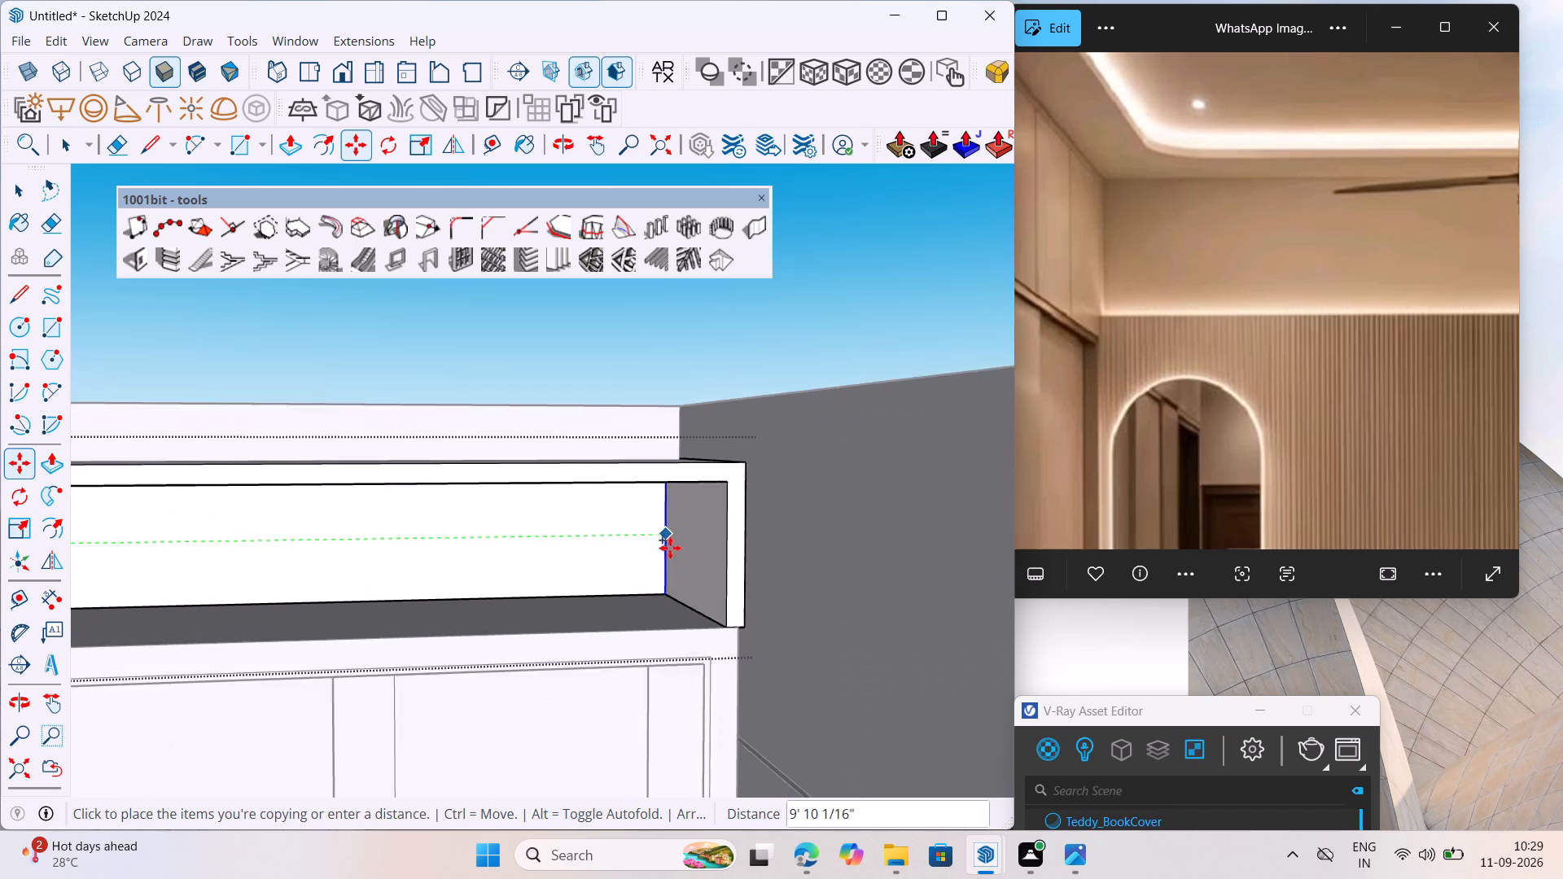
pyautogui.scroll(7, 670, 548)
pyautogui.click(673, 534)
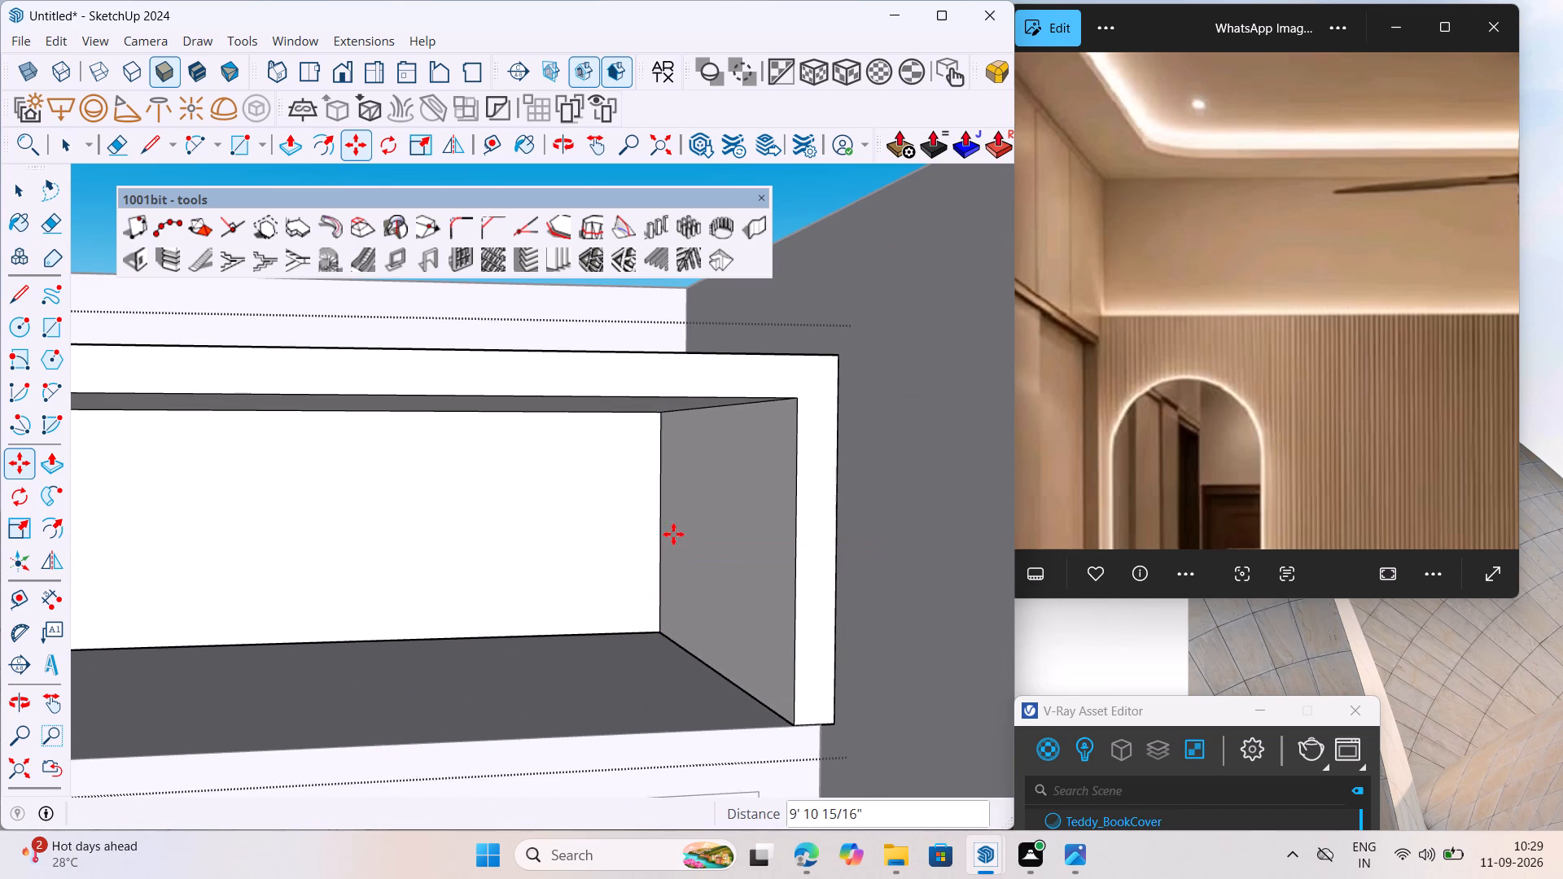
pyautogui.scroll(-18, 636, 525)
pyautogui.moveTo(491, 676); pyautogui.dragTo(457, 715, button='middle')
pyautogui.scroll(4, 470, 681)
pyautogui.write('/5')
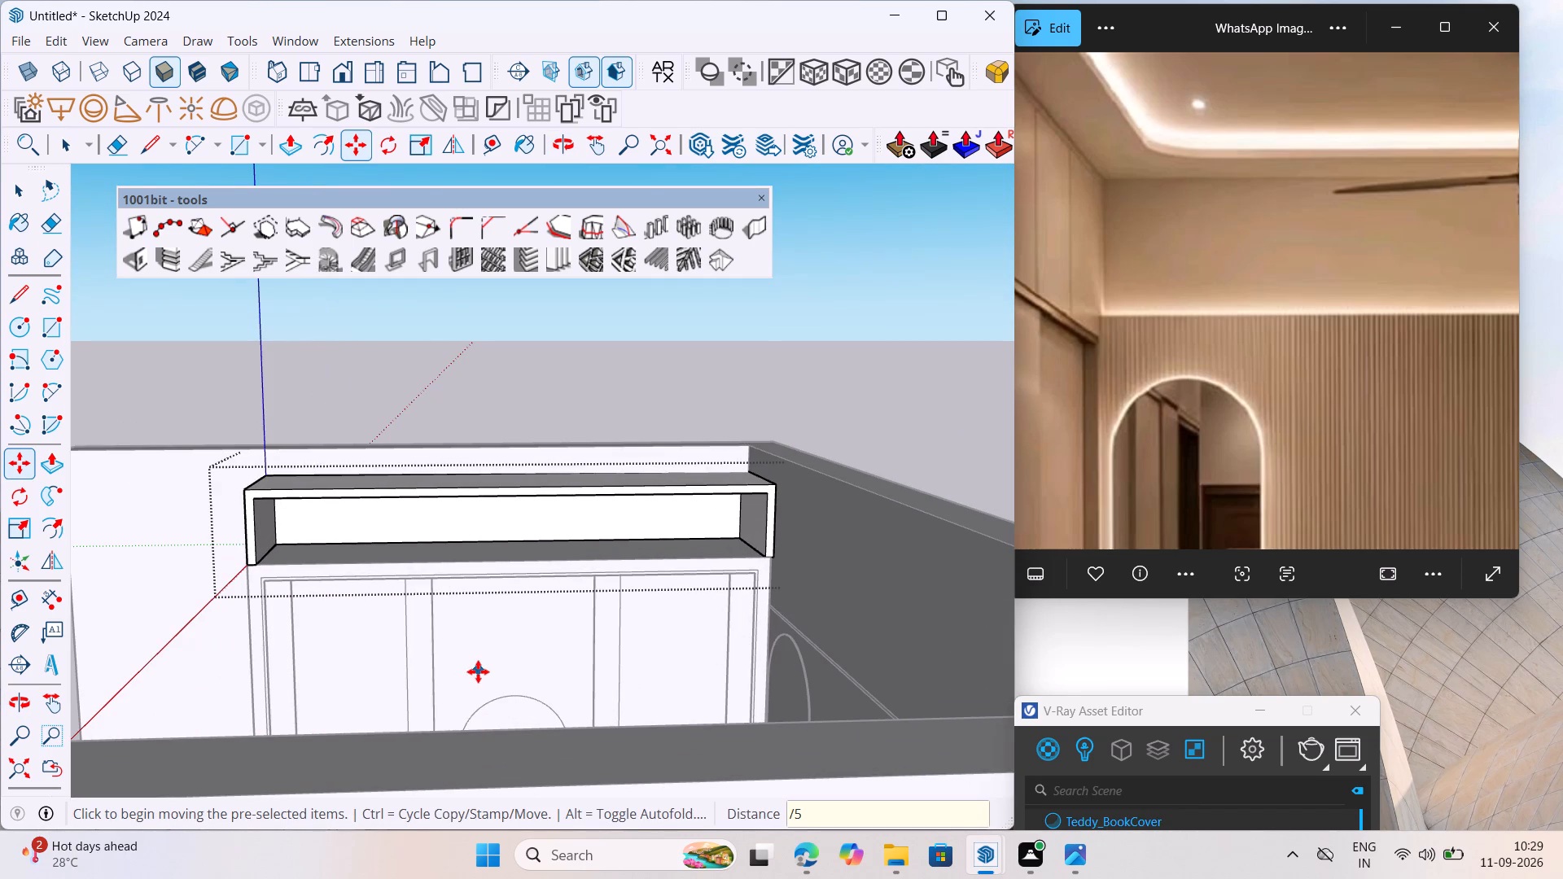
pyautogui.press('Return')
# Select the four division lines and create 1001bit Grille partitions 18 mm wide and 2' high, and leave the group.
pyautogui.scroll(7, 292, 534)
pyautogui.scroll(5, 365, 521)
pyautogui.press('space')
pyautogui.click(504, 485)
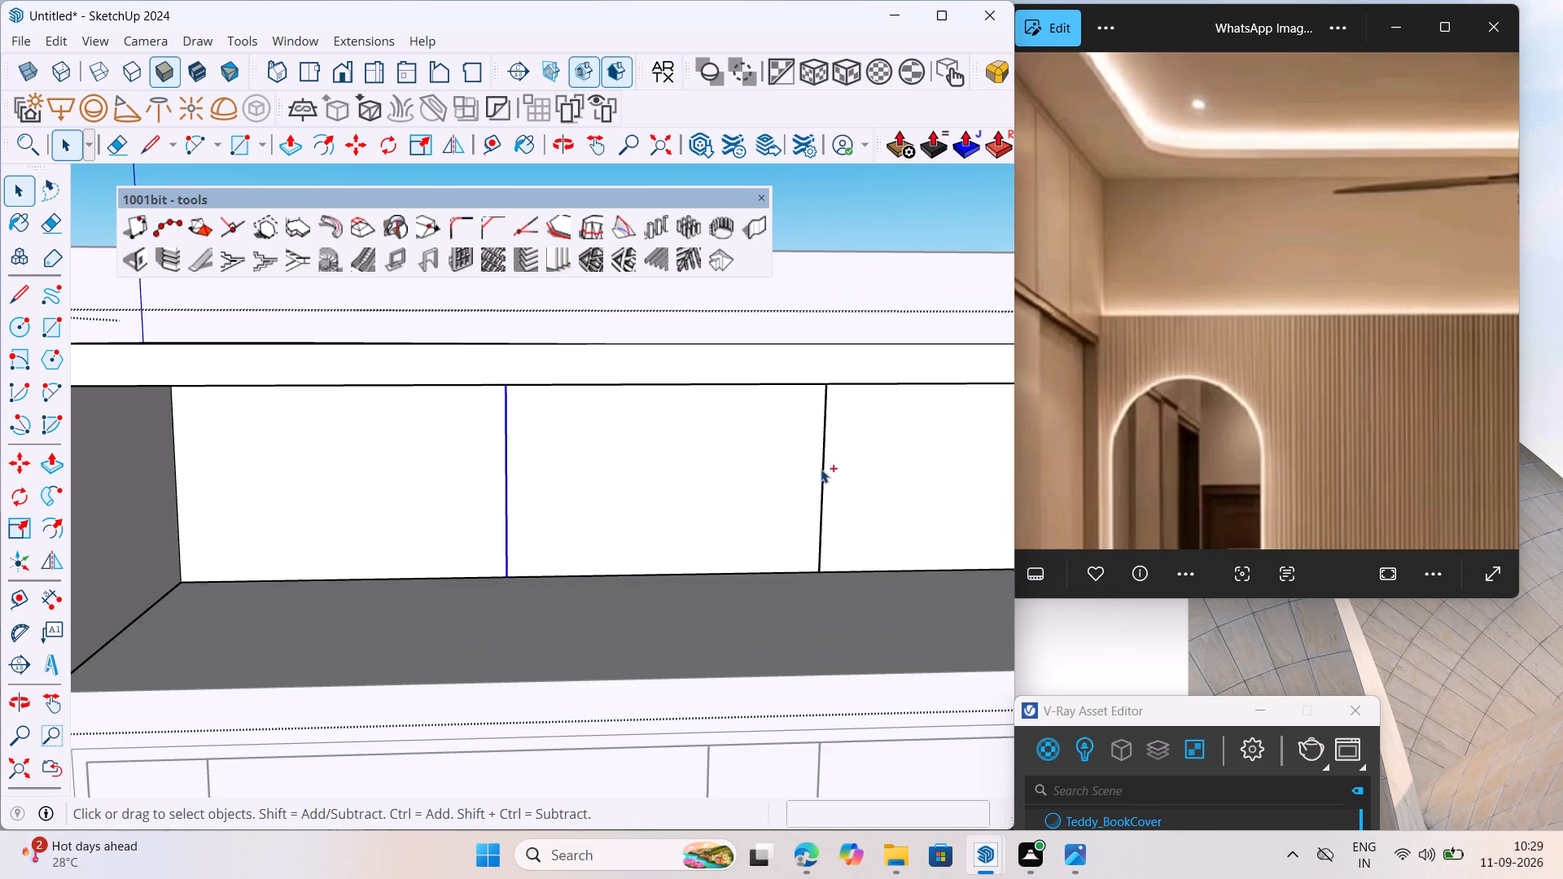
pyautogui.keyDown('ctrl'); pyautogui.click(821, 470); pyautogui.keyUp('ctrl')
pyautogui.scroll(-7, 408, 590)
pyautogui.scroll(6, 850, 547)
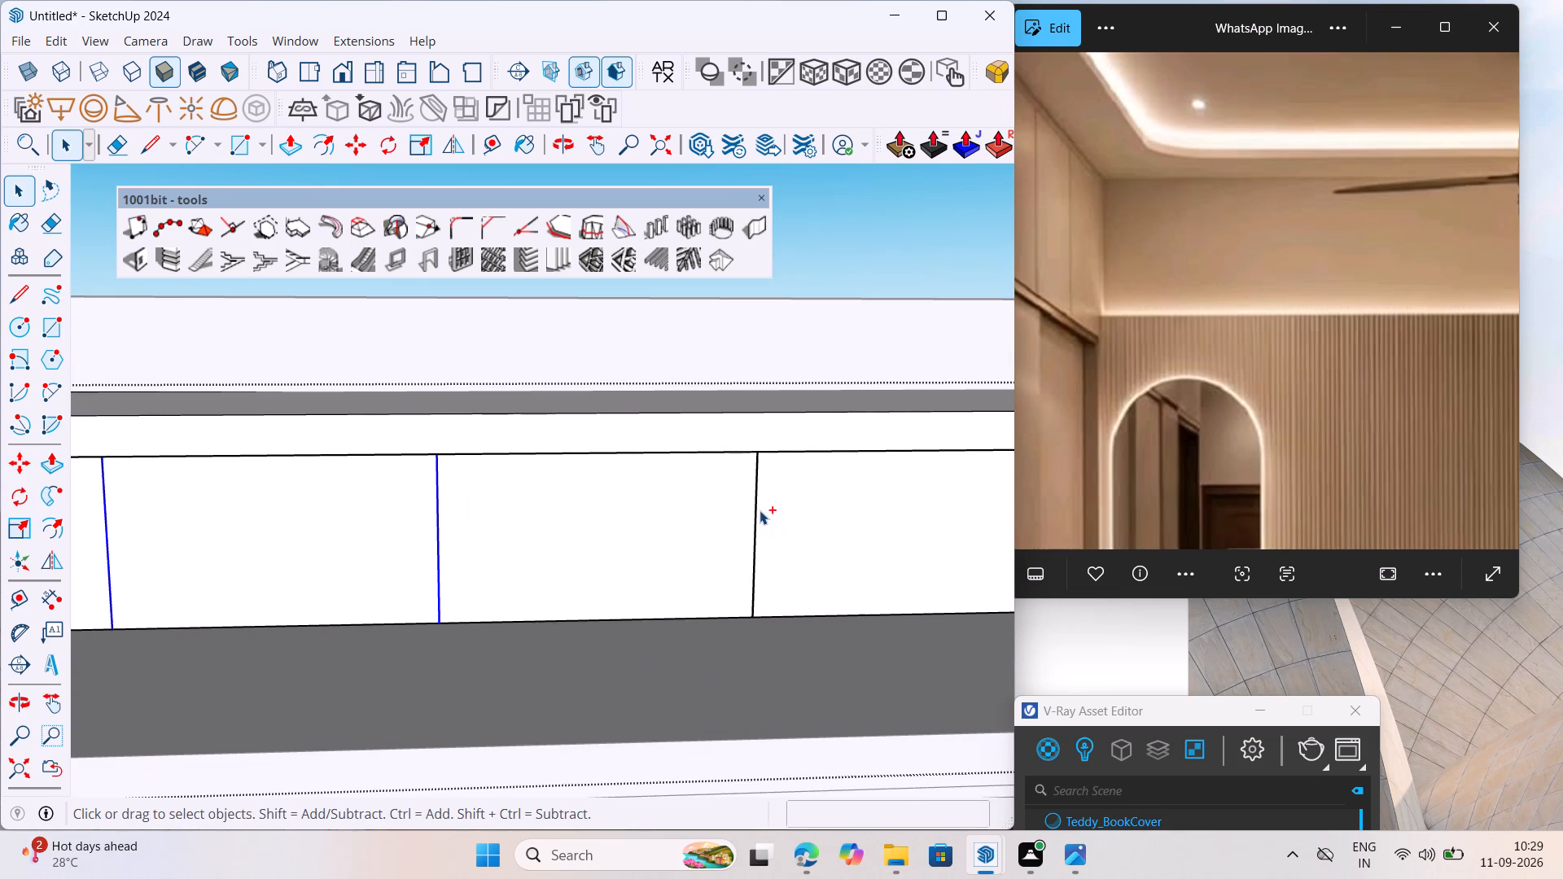
pyautogui.keyDown('ctrl'); pyautogui.click(756, 508); pyautogui.keyUp('ctrl')
pyautogui.scroll(-7, 584, 576)
pyautogui.scroll(7, 826, 561)
pyautogui.keyDown('ctrl'); pyautogui.click(810, 542); pyautogui.keyUp('ctrl')
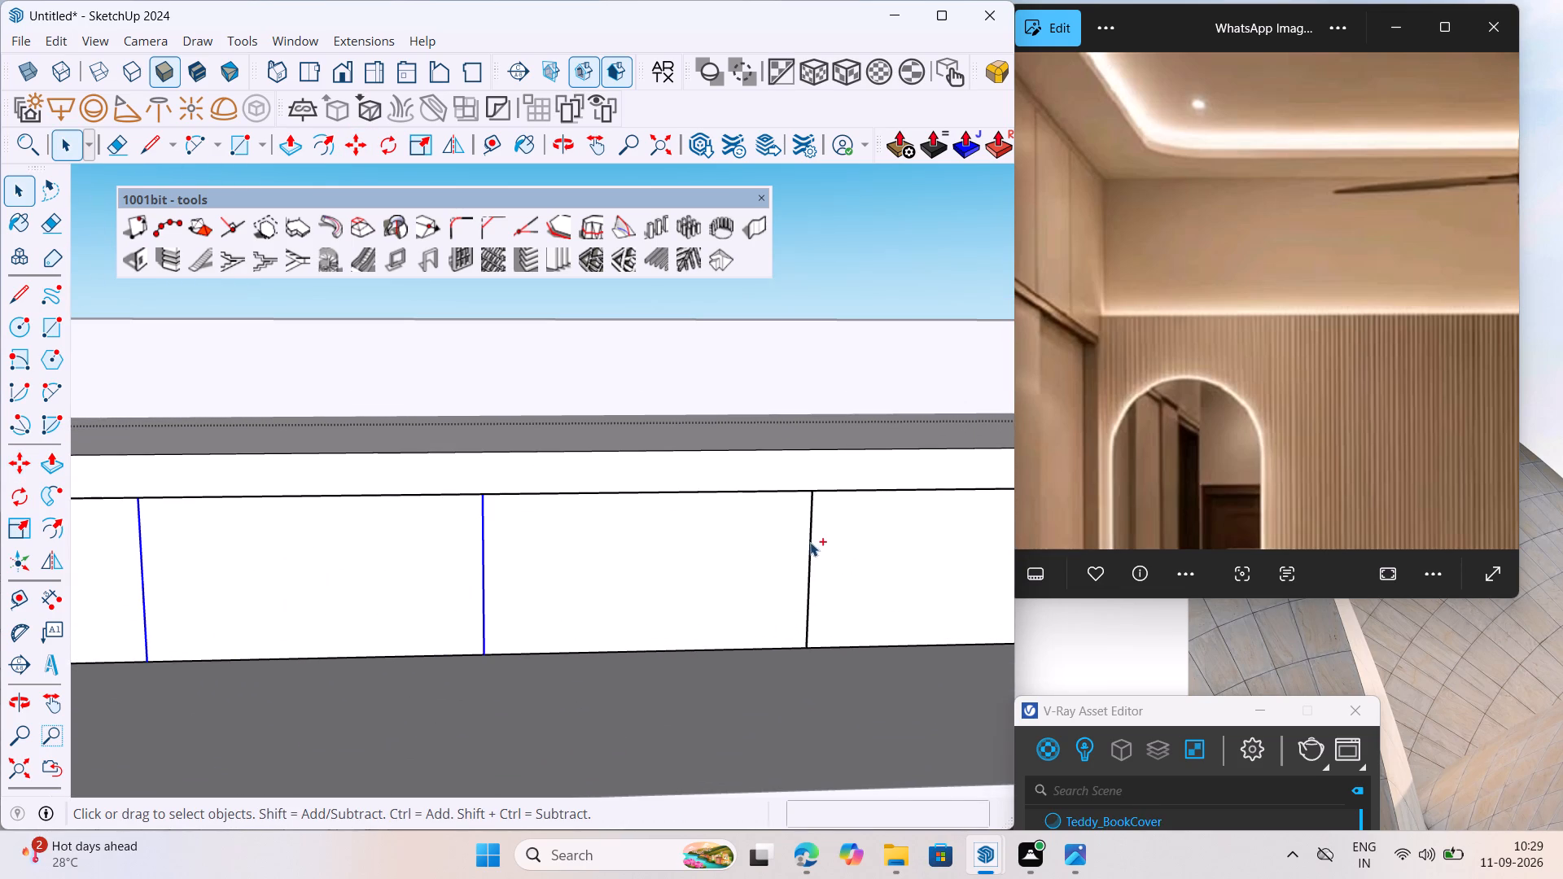
pyautogui.scroll(-7, 667, 553)
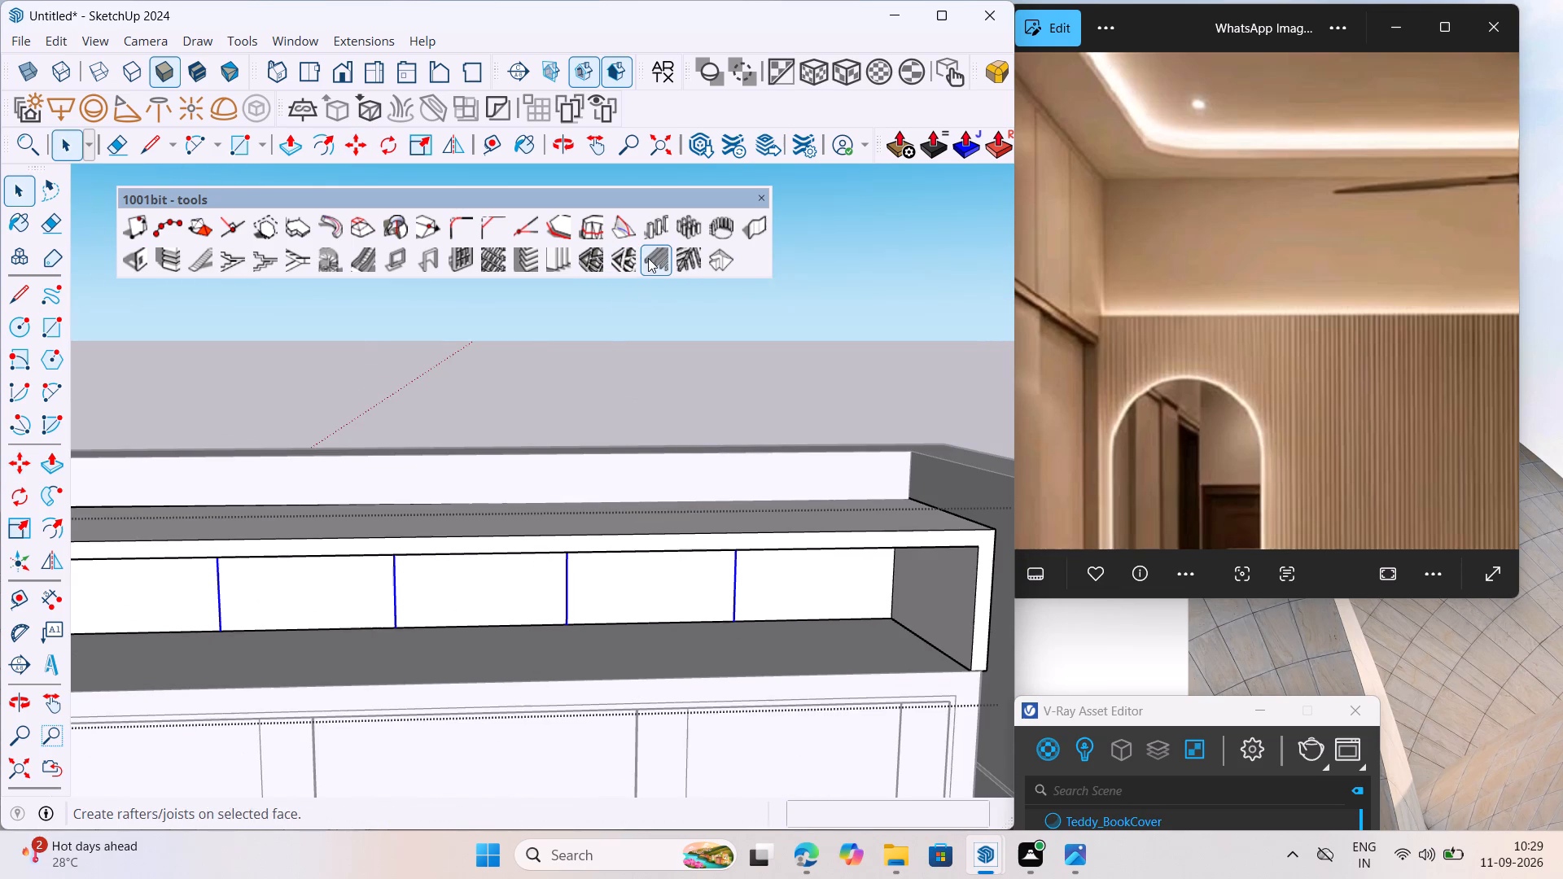
pyautogui.click(591, 264)
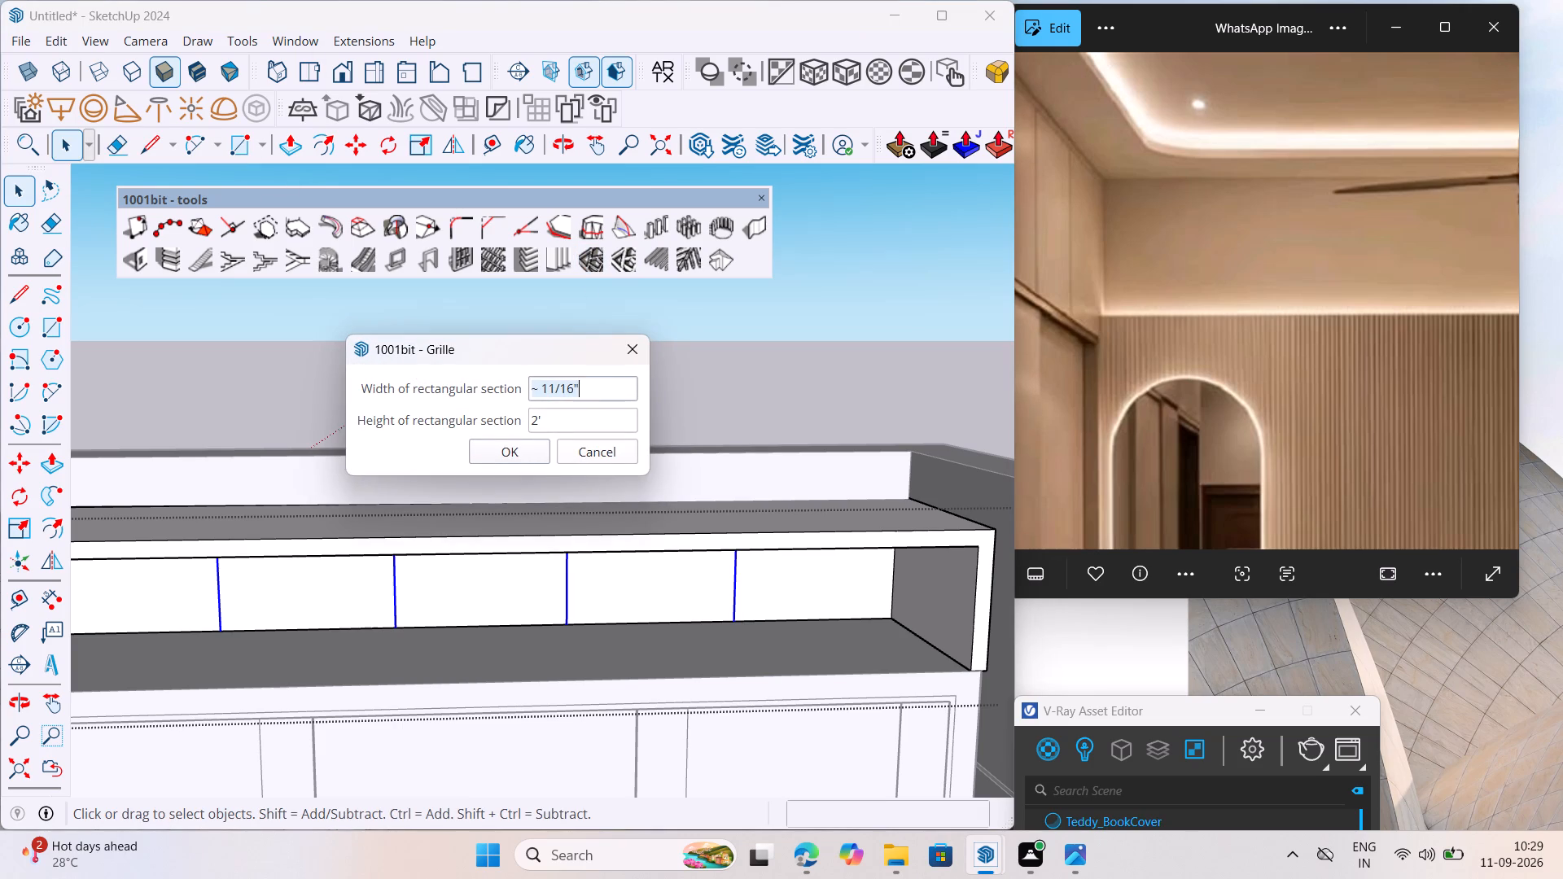
pyautogui.press('BackSpace')
pyautogui.write('18MM')
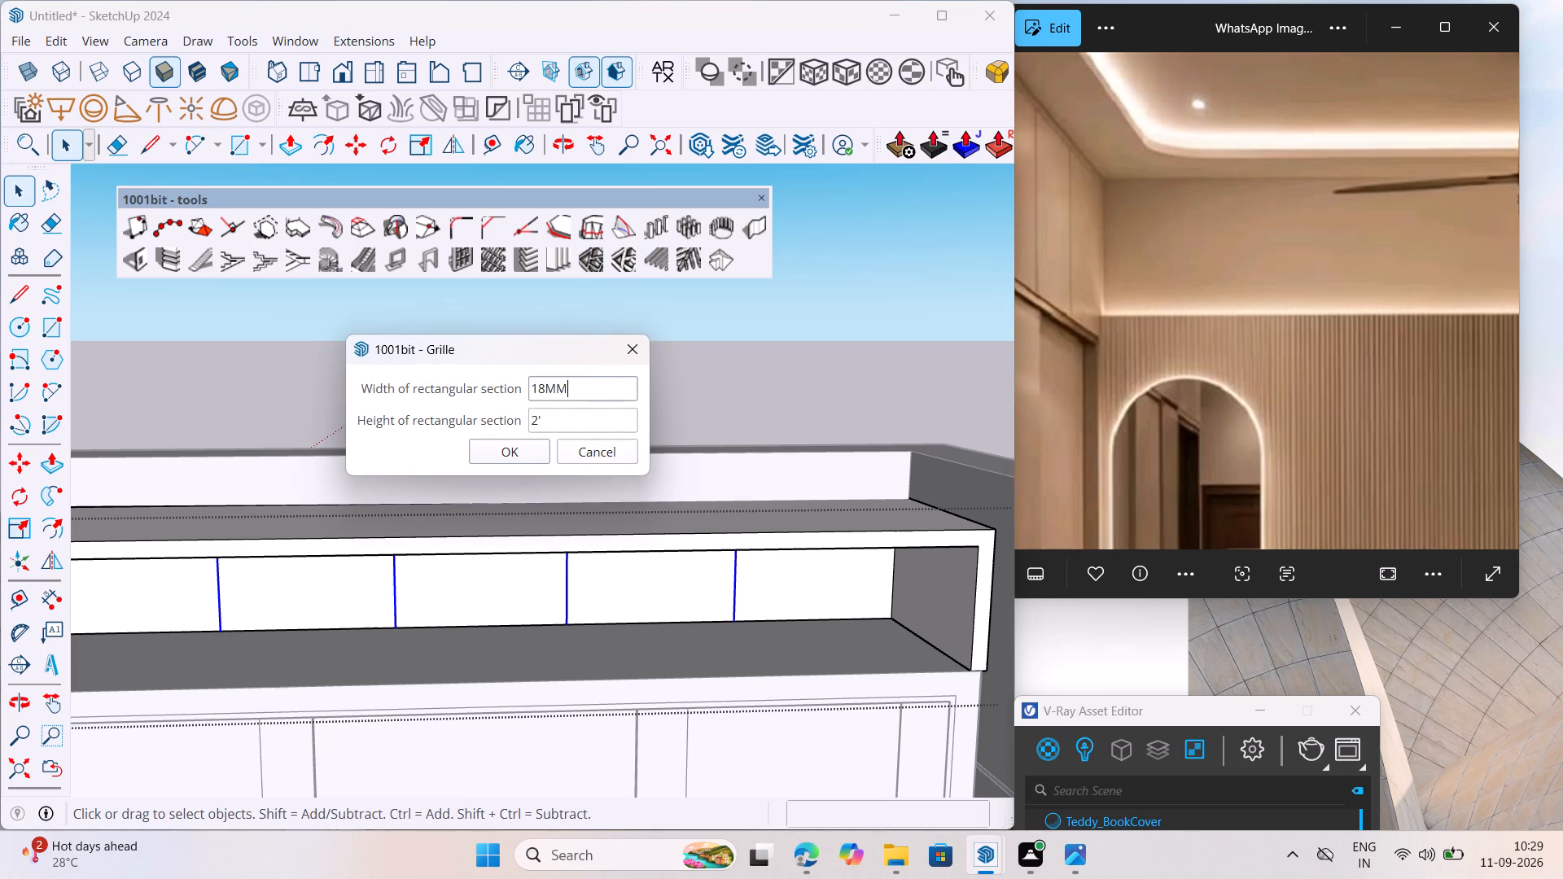
pyautogui.click(525, 445)
pyautogui.scroll(-7, 571, 466)
pyautogui.moveTo(550, 577); pyautogui.dragTo(613, 592, button='middle')
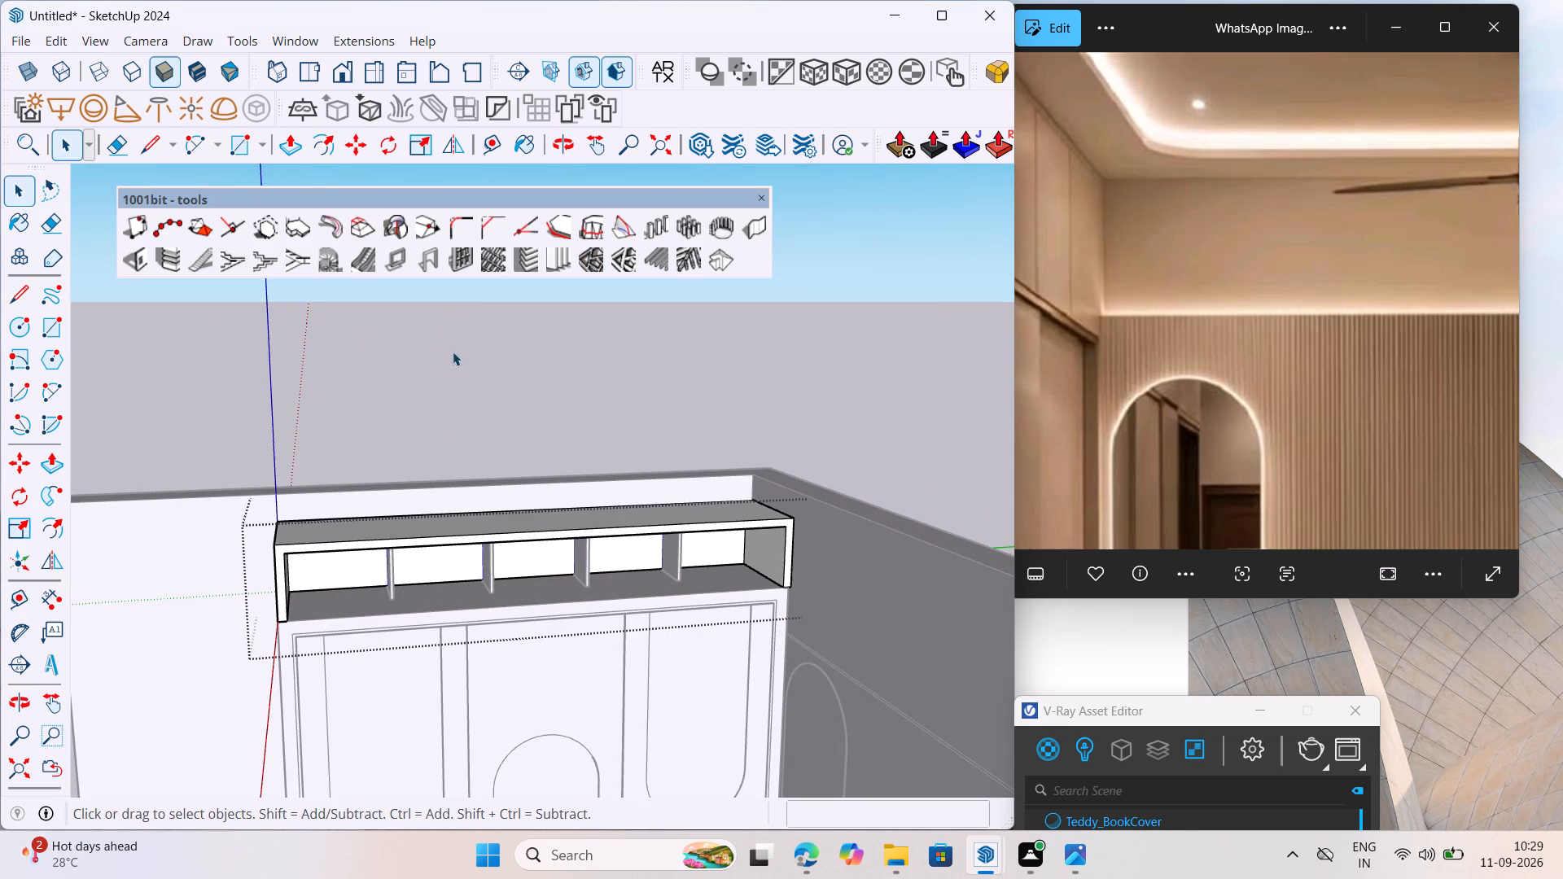
pyautogui.rightClick(481, 389)
pyautogui.click(522, 390)
# Move the loft partitions 9" forward towards the frame's front opening.
pyautogui.scroll(11, 325, 601)
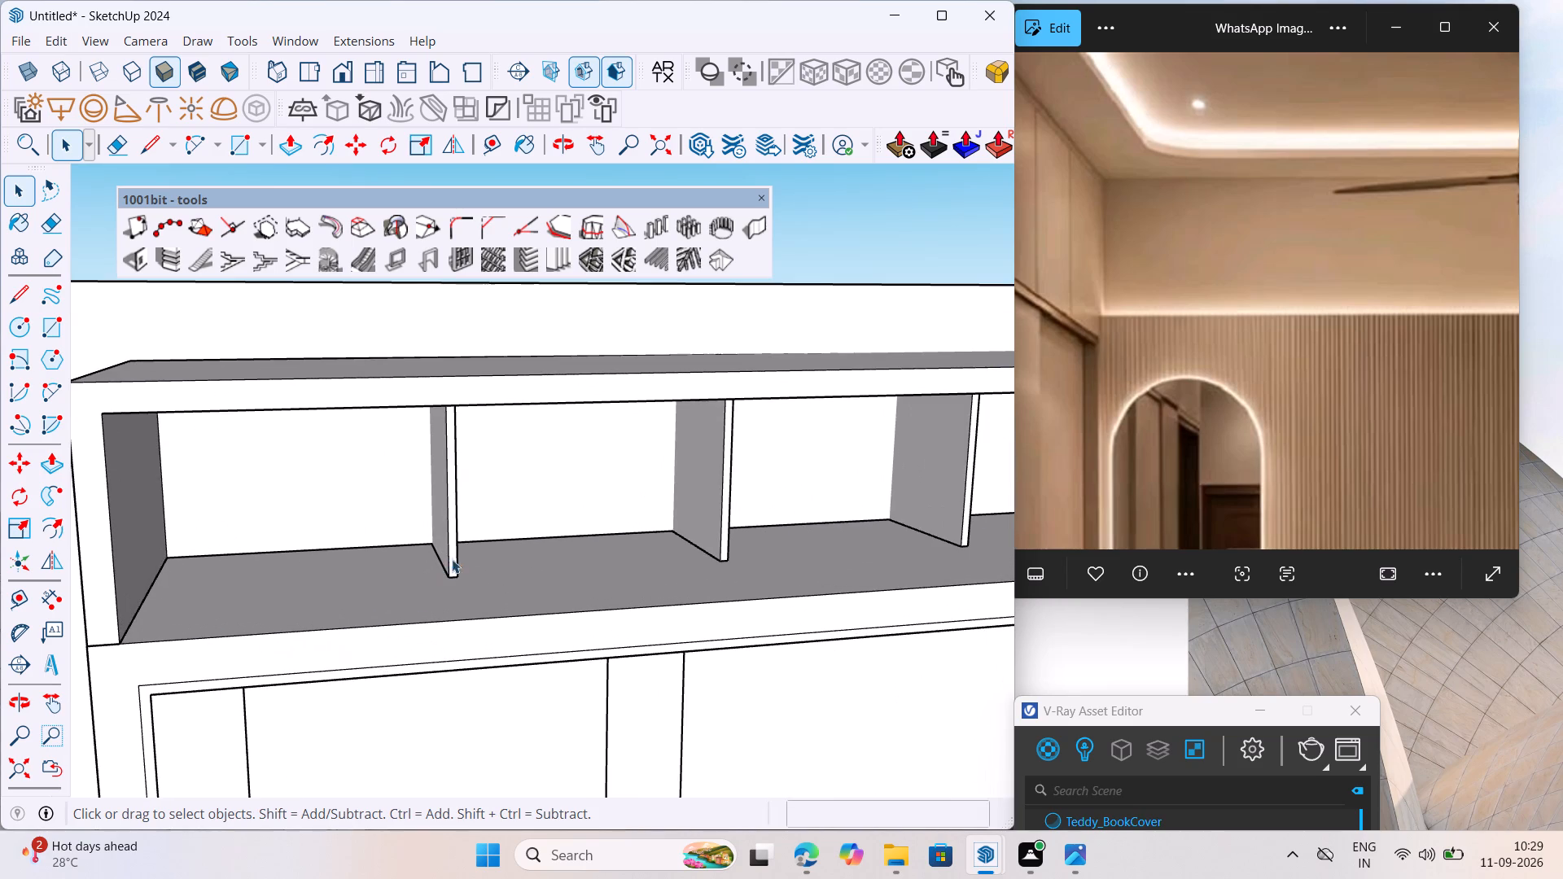
pyautogui.click(453, 558)
pyautogui.click(28, 461)
pyautogui.scroll(4, 501, 586)
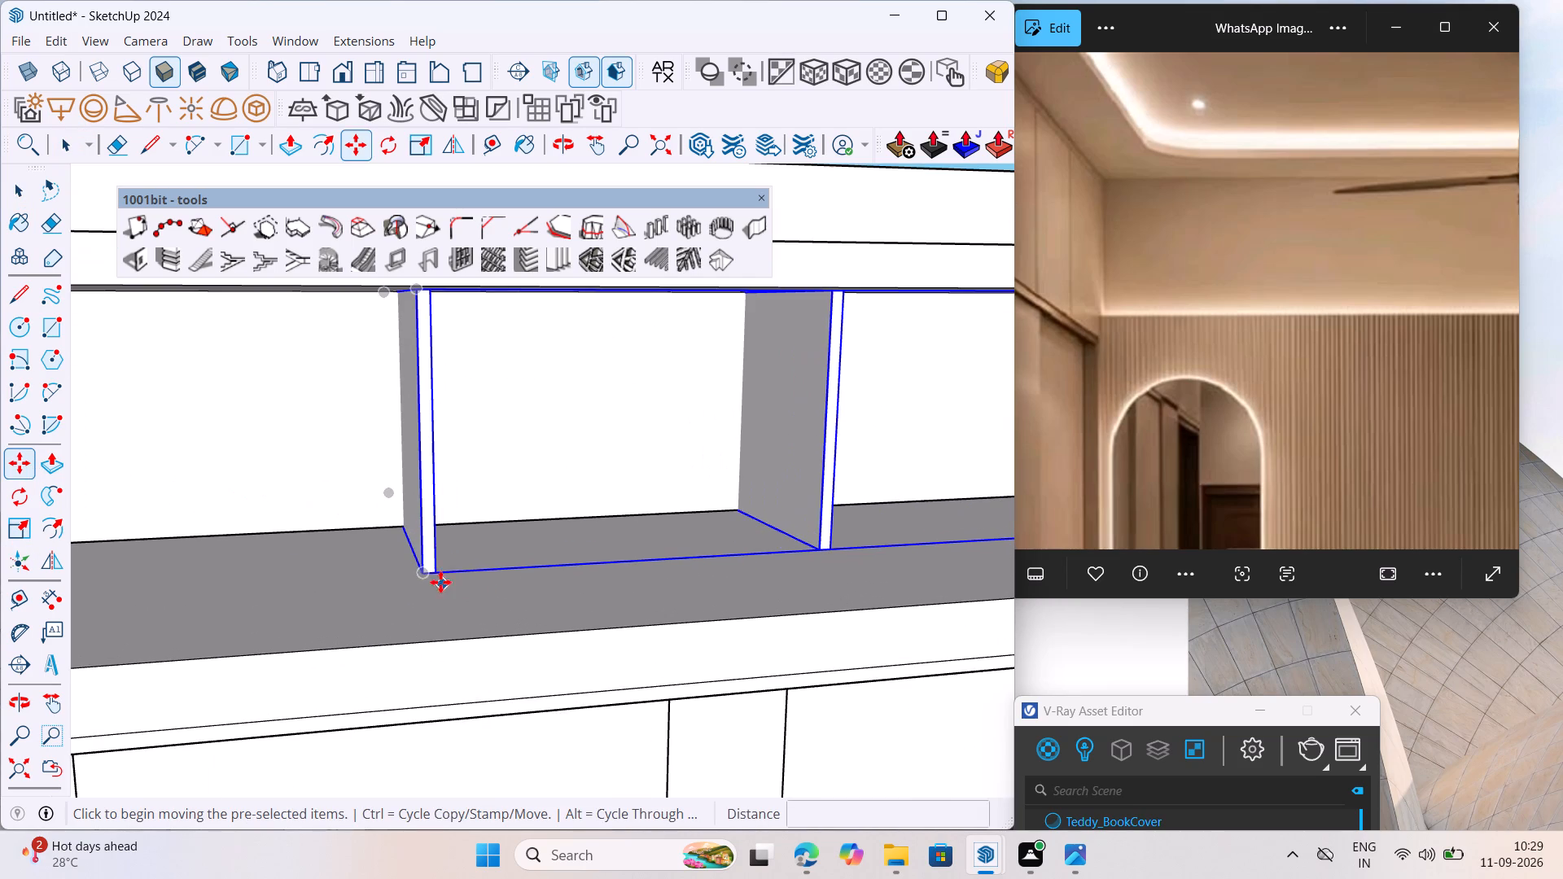
pyautogui.click(422, 570)
pyautogui.click(444, 634)
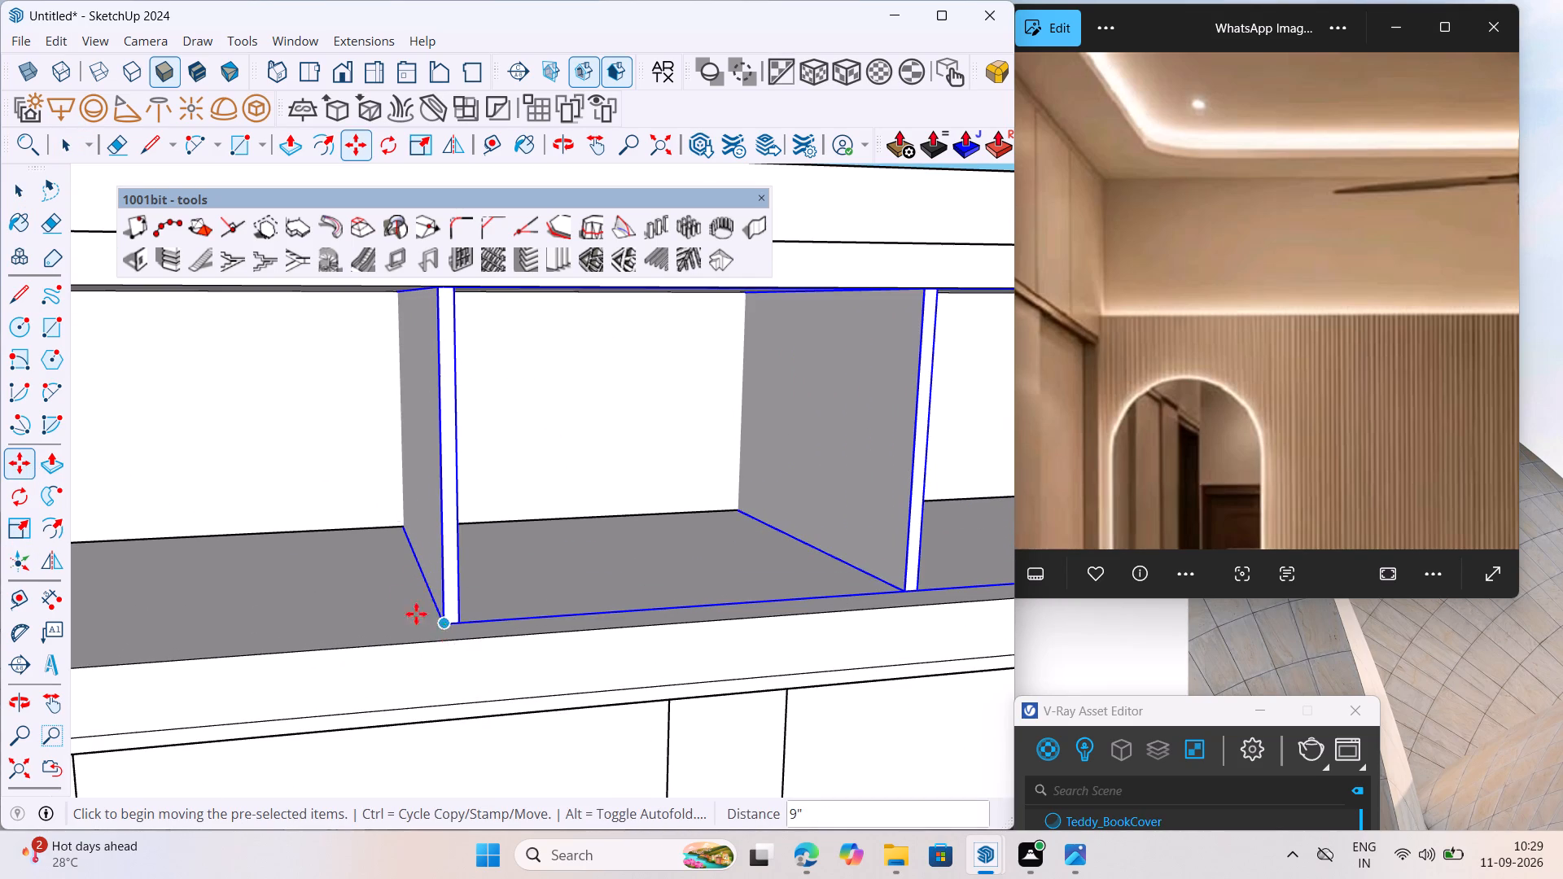
pyautogui.scroll(-14, 399, 614)
pyautogui.moveTo(416, 635); pyautogui.dragTo(572, 658, button='middle')
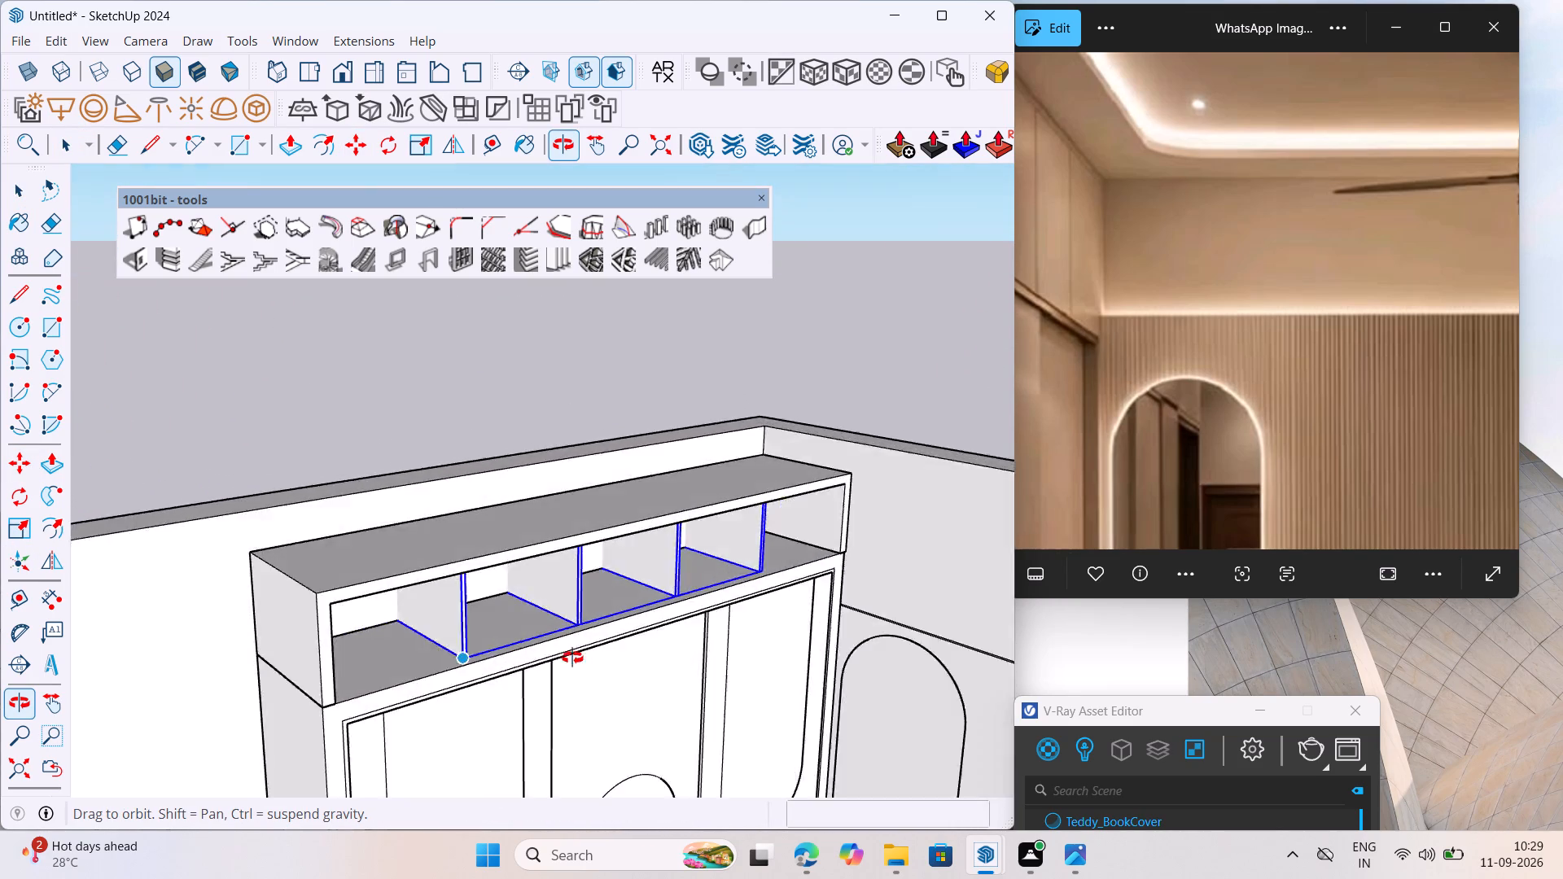
pyautogui.moveTo(572, 658); pyautogui.dragTo(339, 636, button='middle')
pyautogui.press('space')
pyautogui.rightClick(355, 393)
pyautogui.click(414, 337)
# Examine the partitions' position inside the loft frame from several angles.
pyautogui.moveTo(463, 684); pyautogui.dragTo(570, 699, button='middle')
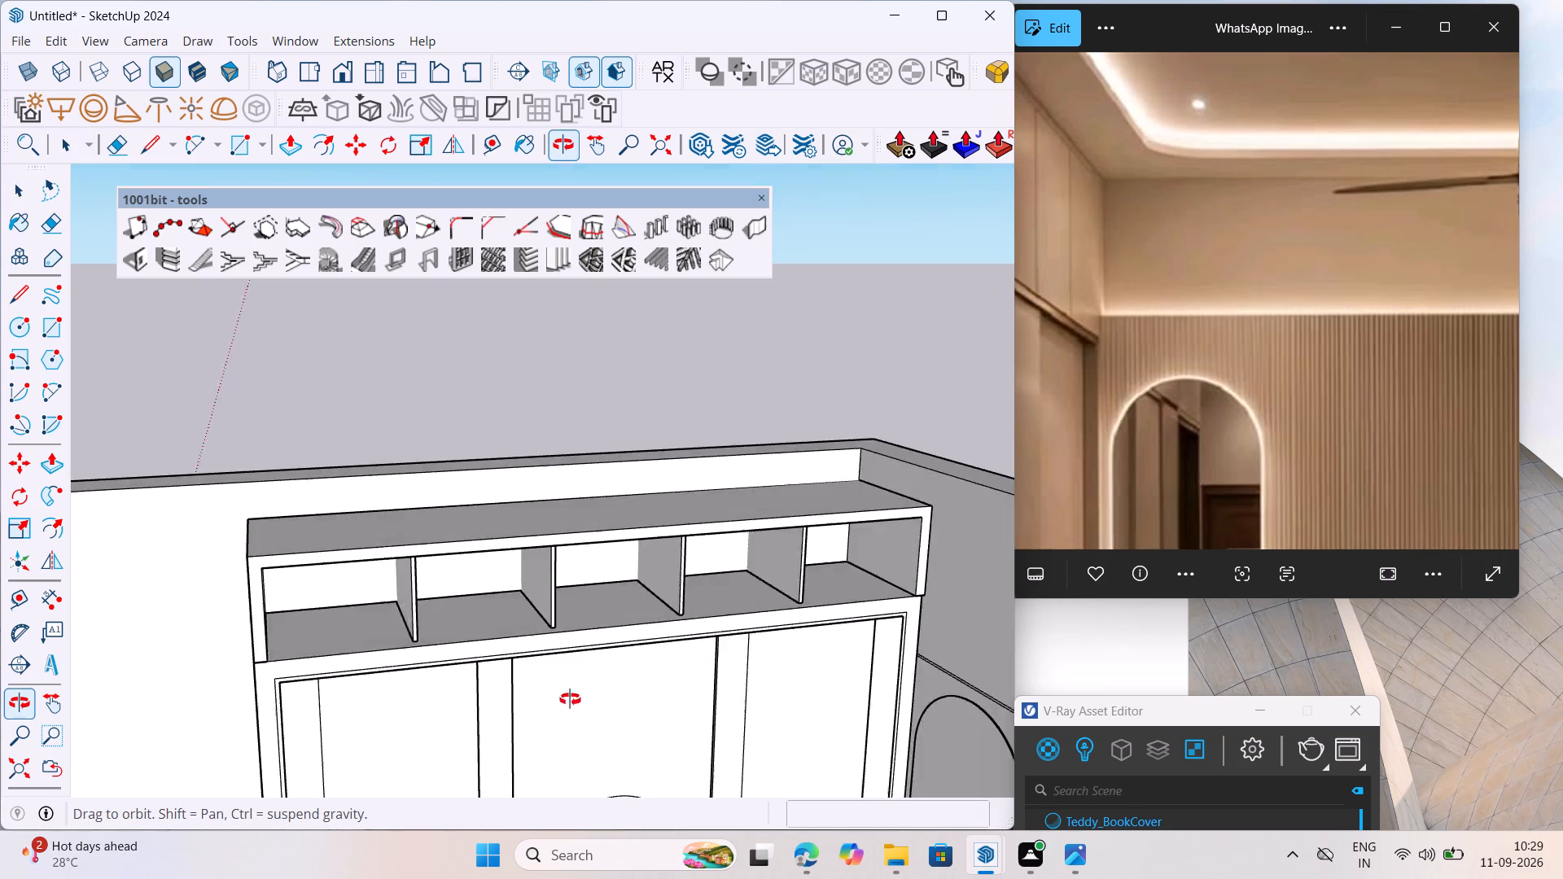
pyautogui.moveTo(570, 699); pyautogui.dragTo(416, 694, button='middle')
pyautogui.scroll(-6, 572, 536)
pyautogui.moveTo(347, 608); pyautogui.dragTo(367, 619, button='middle')
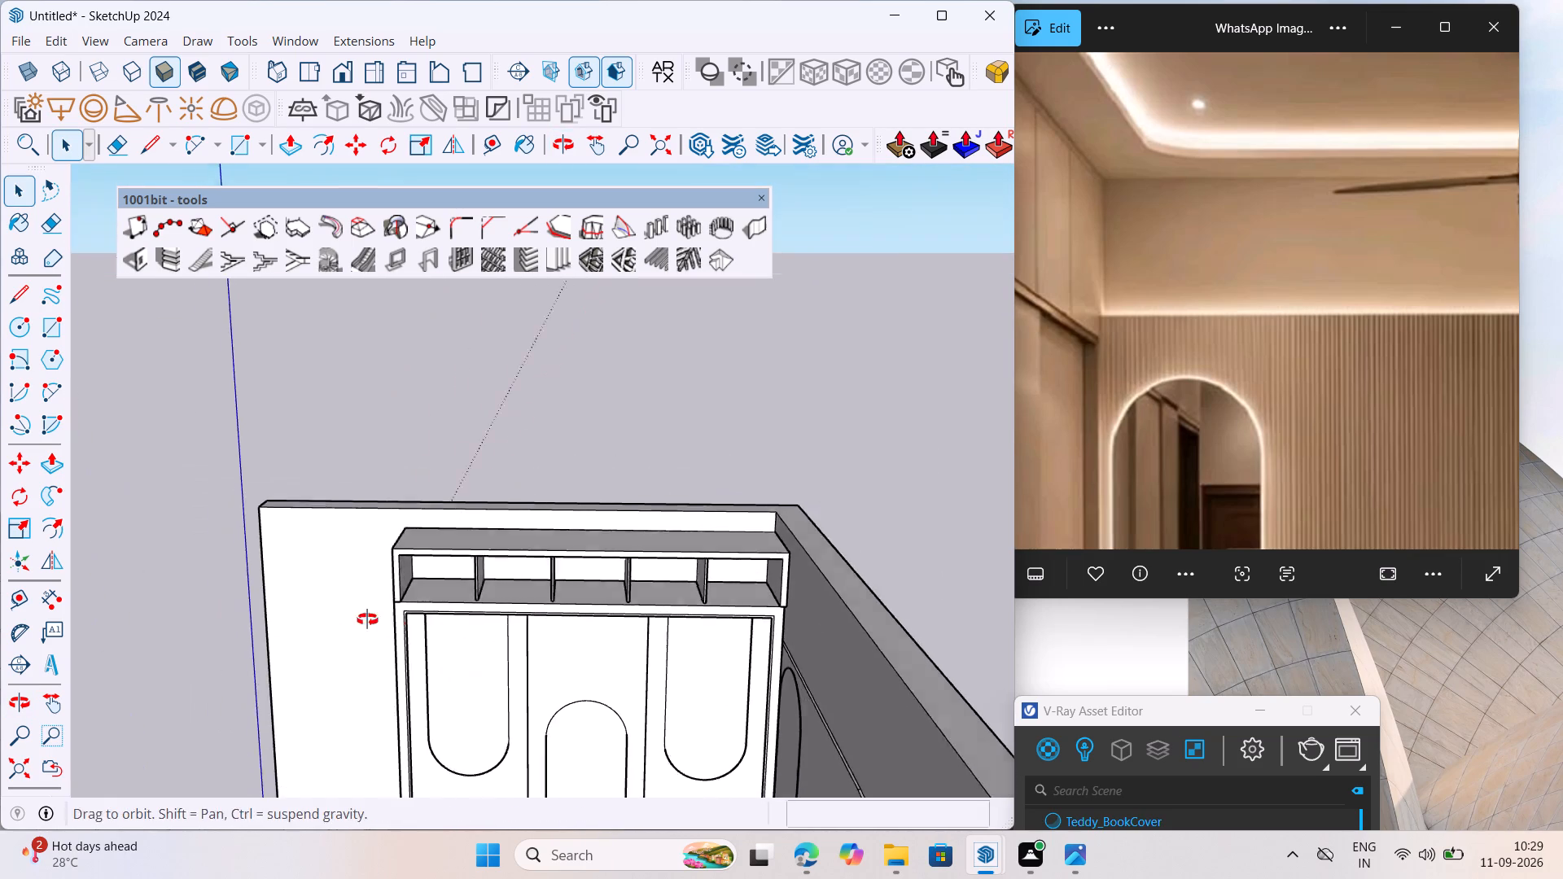
pyautogui.moveTo(367, 619); pyautogui.dragTo(419, 619, button='middle')
pyautogui.scroll(7, 417, 558)
pyautogui.moveTo(471, 660); pyautogui.dragTo(312, 737, button='middle')
pyautogui.scroll(12, 514, 619)
pyautogui.scroll(-7, 483, 582)
pyautogui.scroll(6, 519, 606)
pyautogui.scroll(-6, 396, 571)
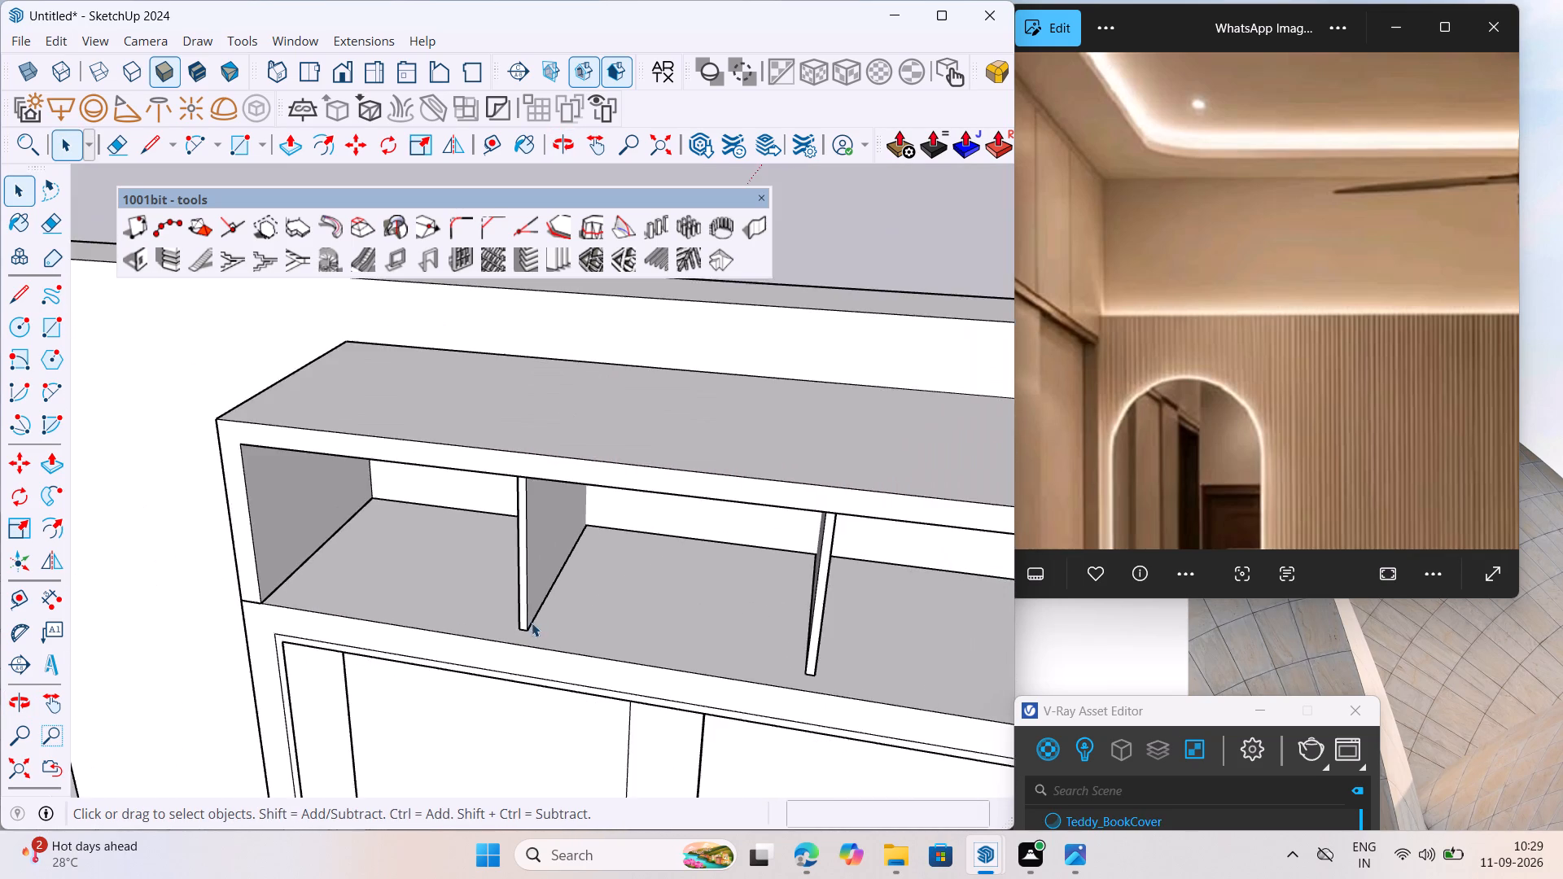
# Draw a rectangle about 1' 11 3/4" by 1' 3 5/16" across the first loft bay's front, ending in line with the first partition's centre.
pyautogui.scroll(1, 534, 623)
pyautogui.moveTo(534, 623); pyautogui.dragTo(698, 574, button='middle')
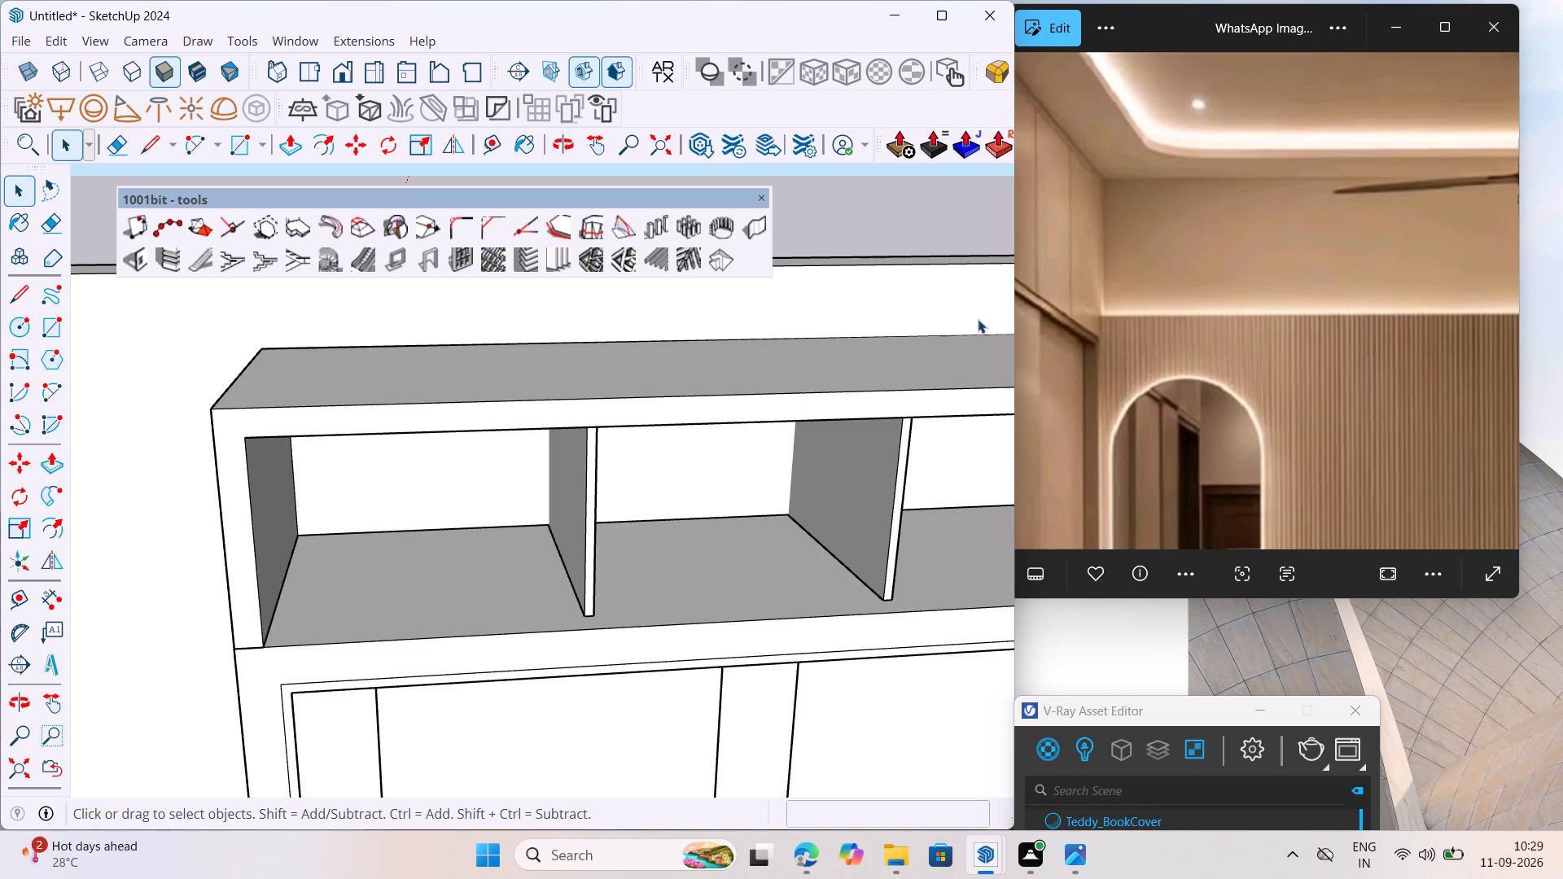
pyautogui.scroll(-7, 1014, 319)
pyautogui.scroll(-6, 1256, 247)
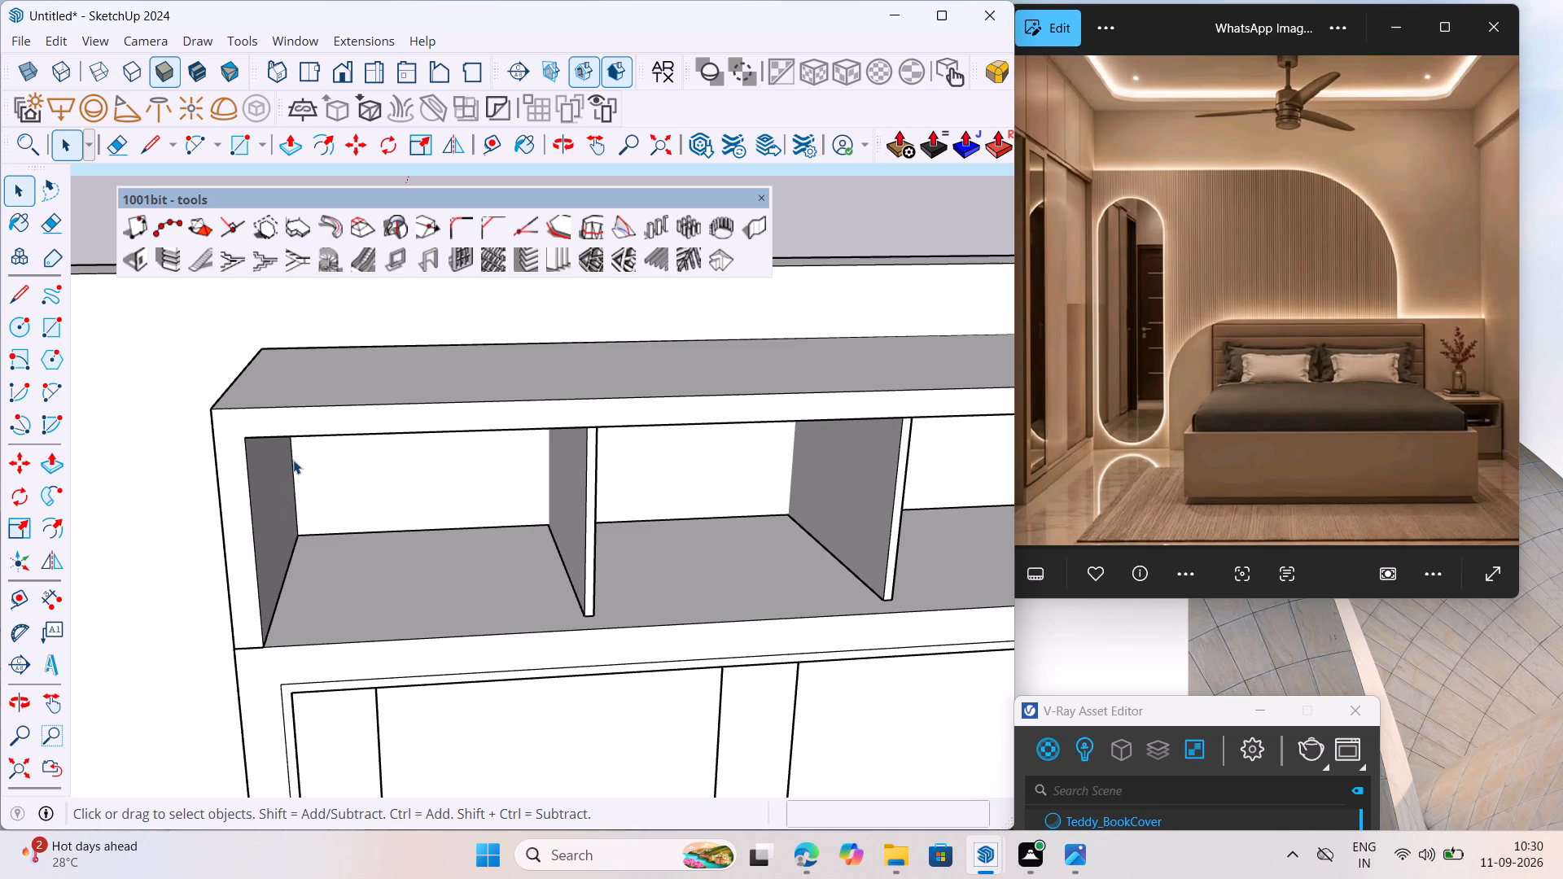
pyautogui.scroll(-13, 297, 476)
pyautogui.moveTo(426, 536); pyautogui.dragTo(488, 515, button='middle')
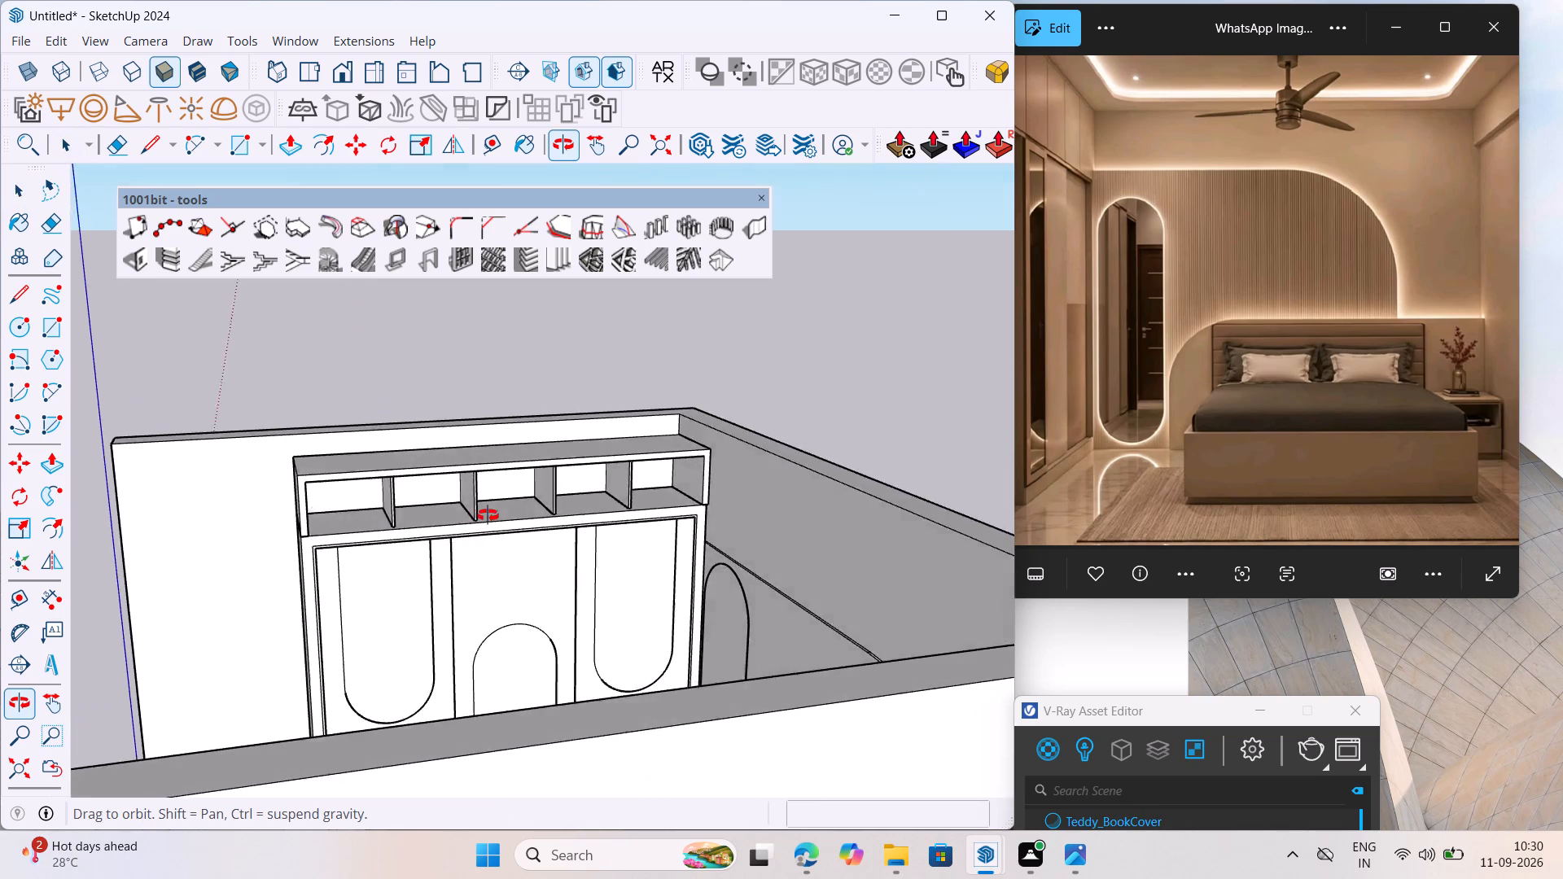
pyautogui.moveTo(488, 515); pyautogui.dragTo(359, 539, button='middle')
pyautogui.scroll(13, 299, 491)
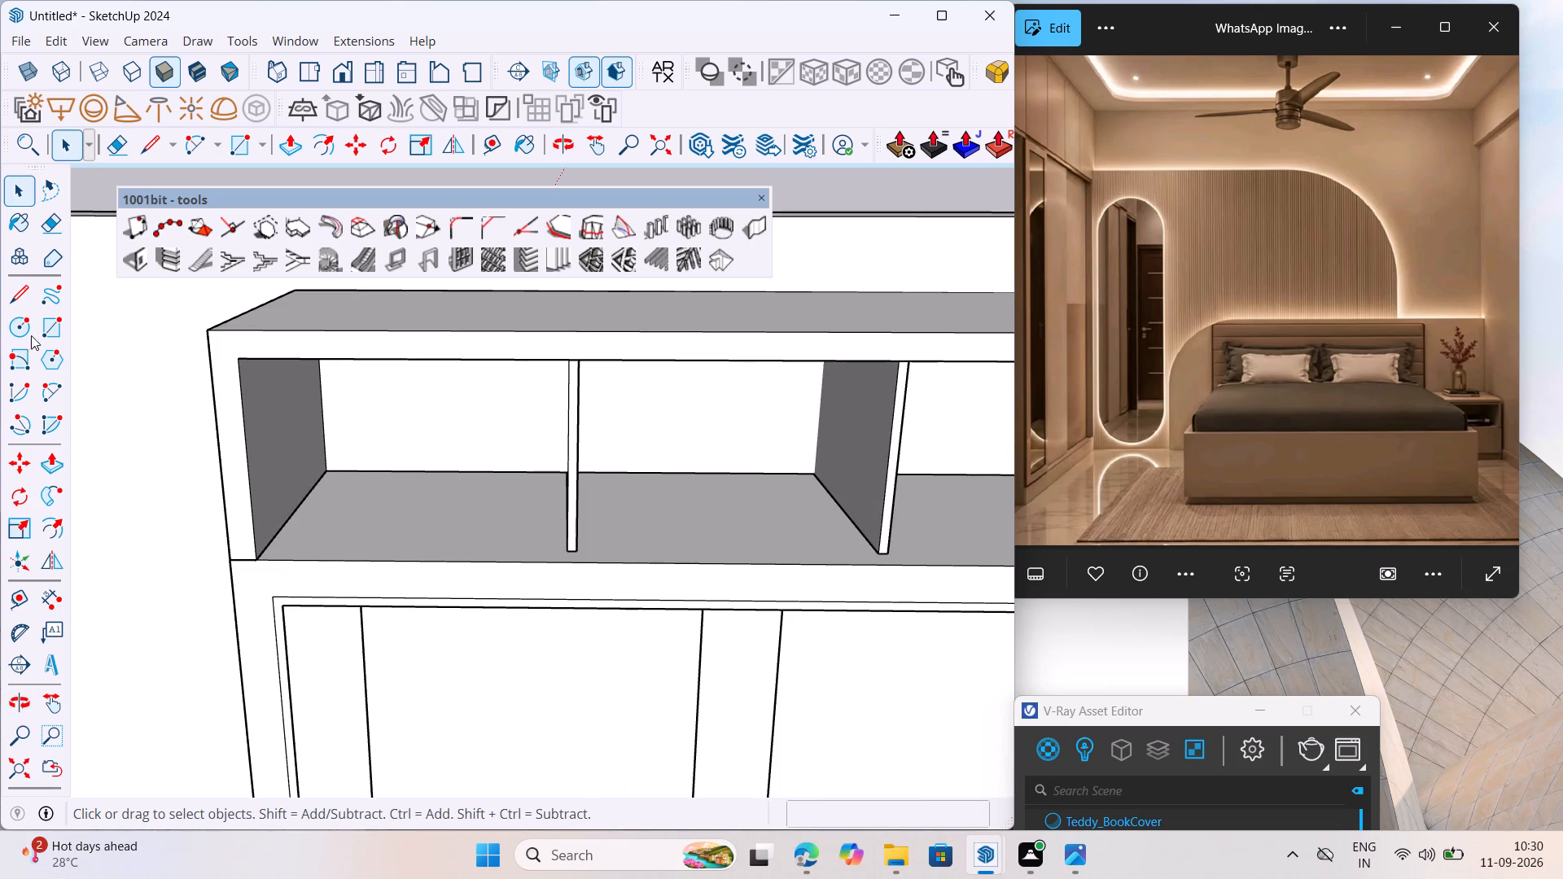
pyautogui.click(58, 330)
pyautogui.scroll(3, 449, 435)
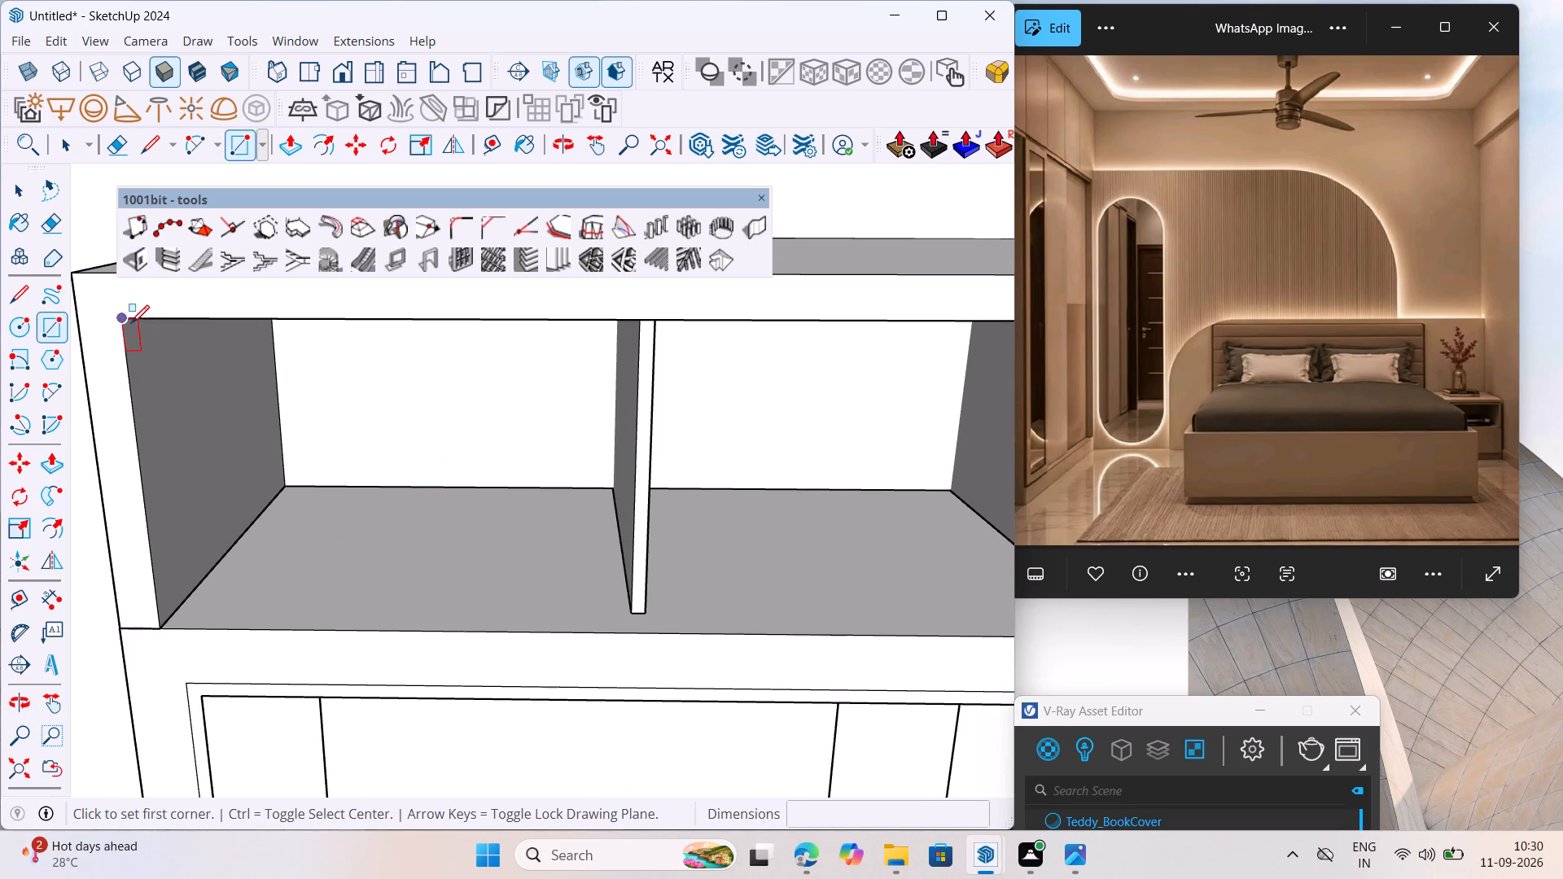
pyautogui.click(125, 323)
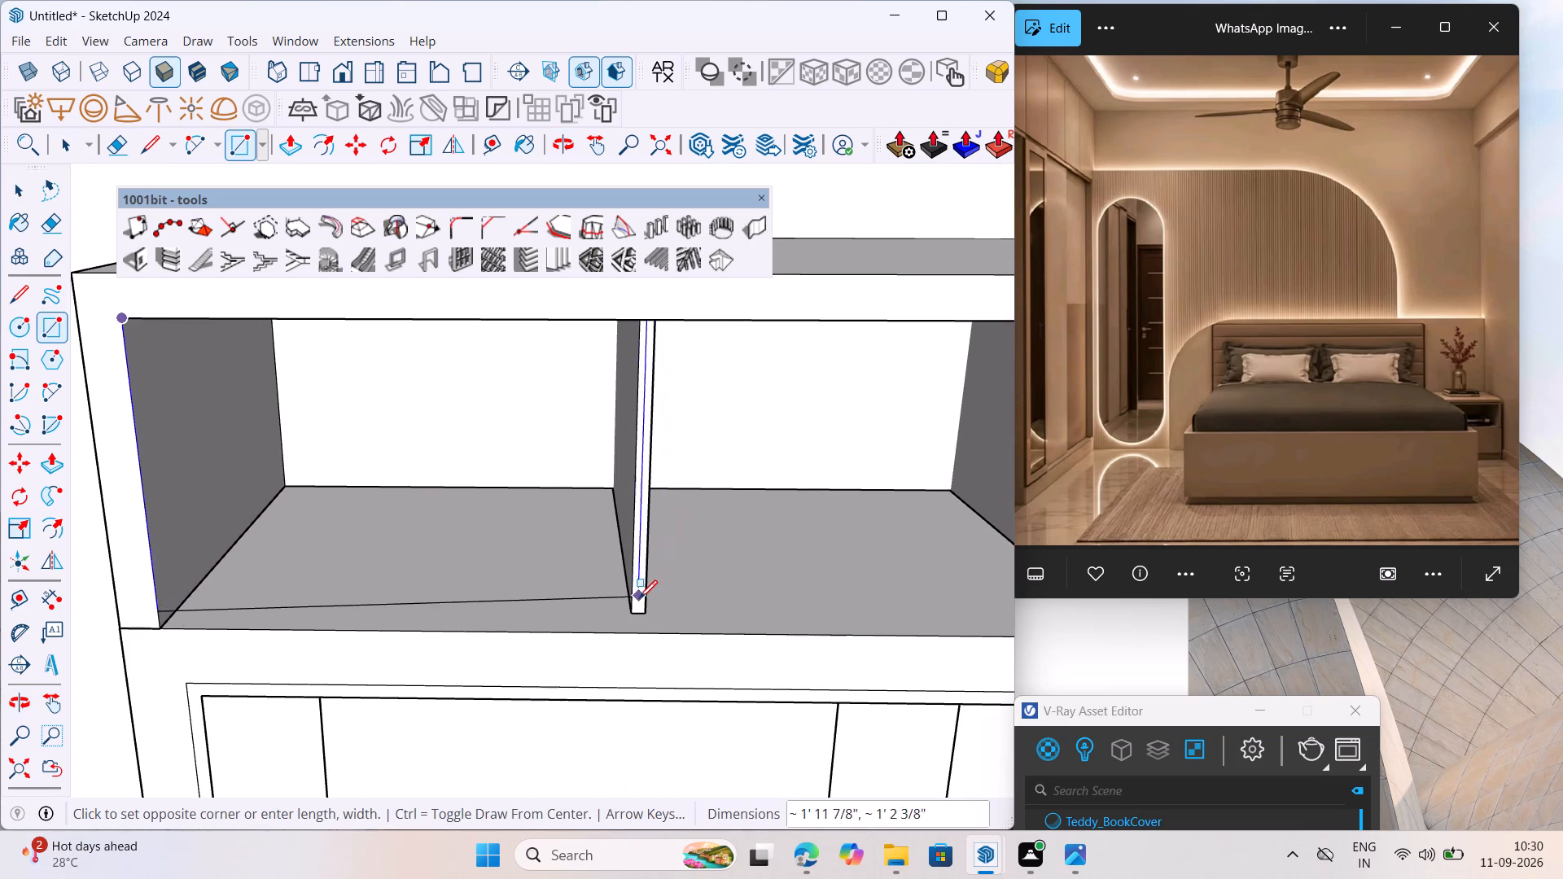
pyautogui.scroll(5, 638, 614)
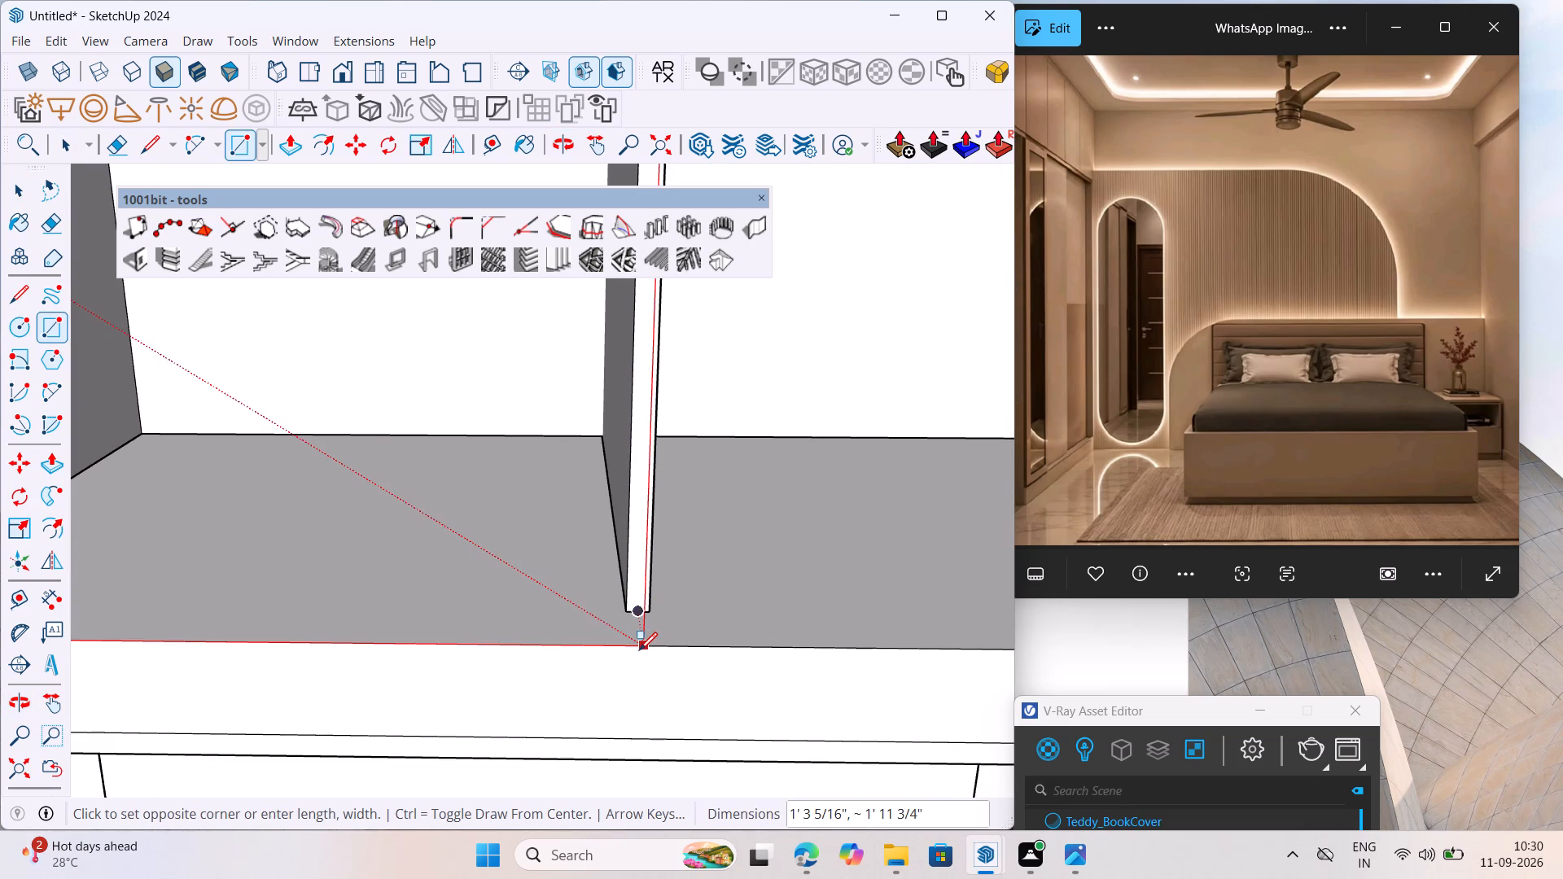
pyautogui.scroll(7, 637, 606)
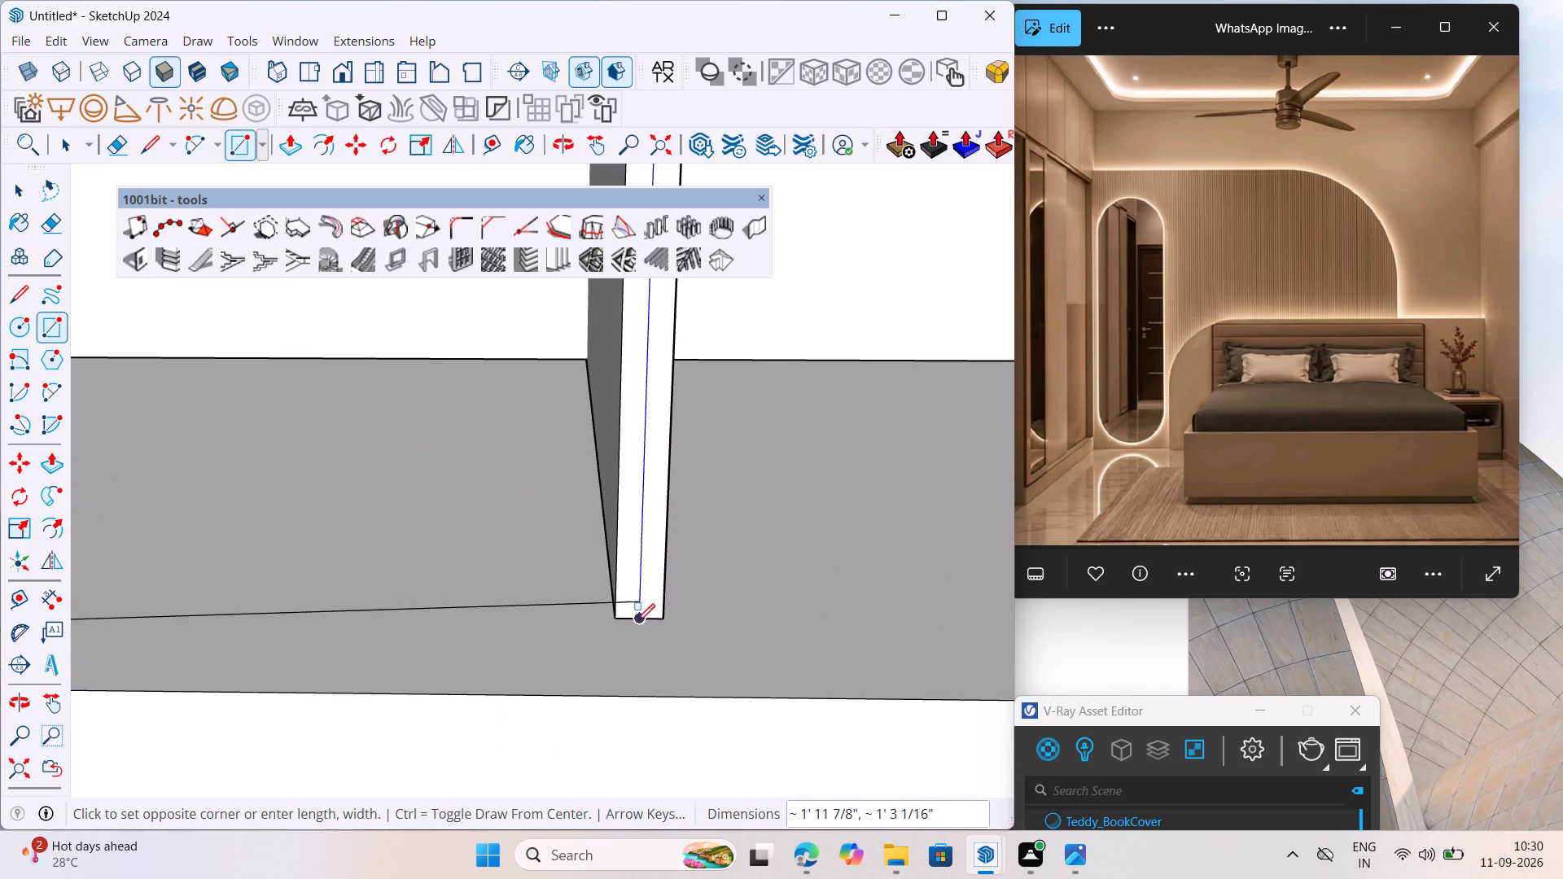
pyautogui.click(646, 698)
# Select the new rectangular face with its edges and make it a group.
pyautogui.scroll(-14, 634, 704)
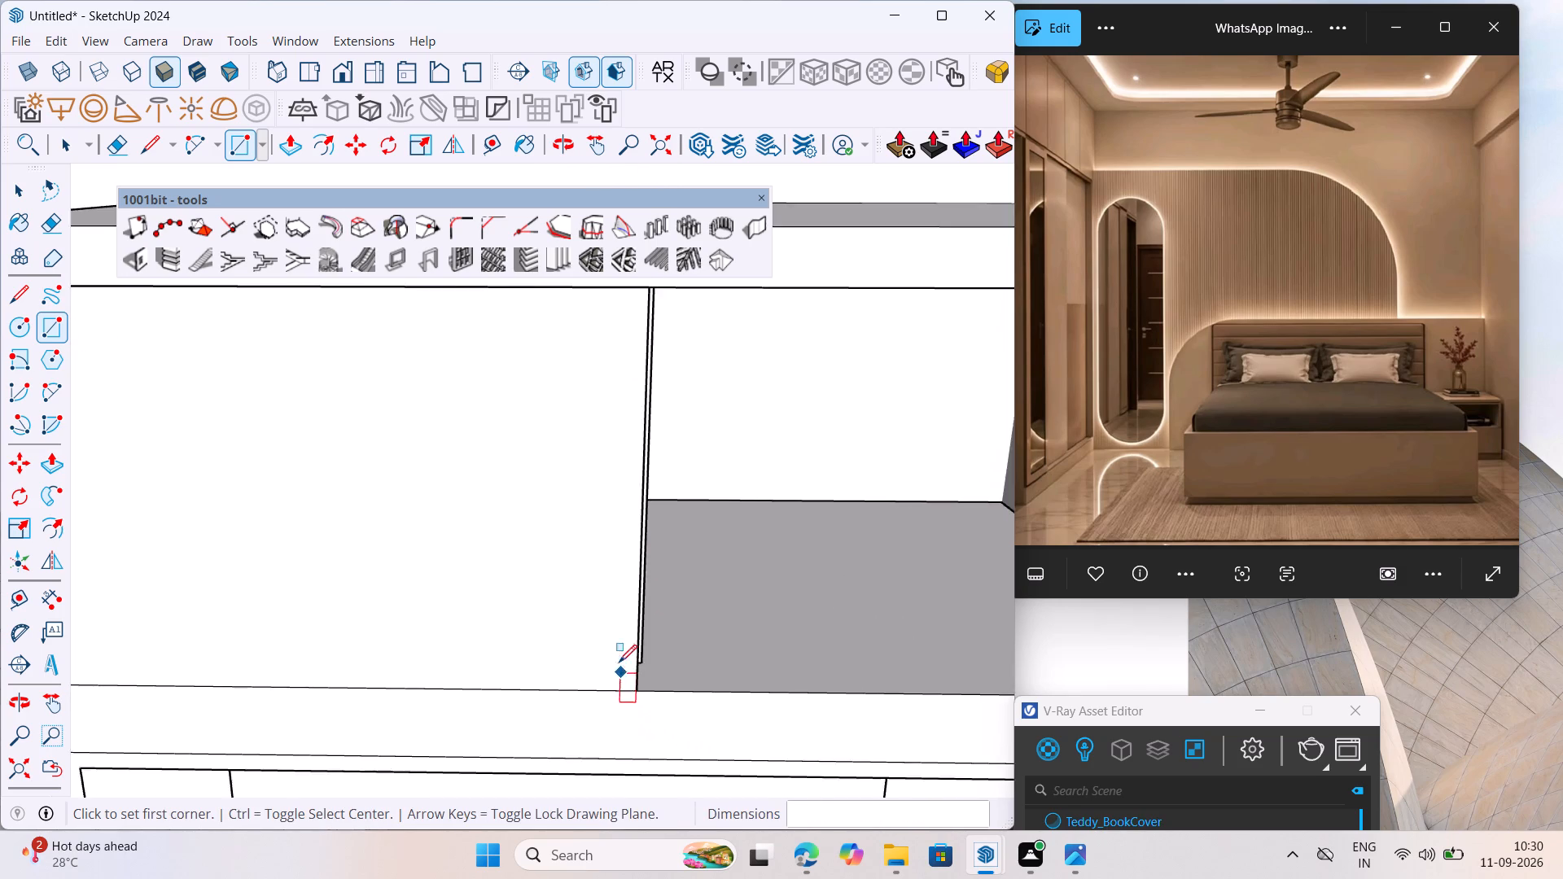
pyautogui.scroll(-6, 619, 663)
pyautogui.moveTo(617, 628); pyautogui.dragTo(458, 663, button='middle')
pyautogui.scroll(5, 606, 675)
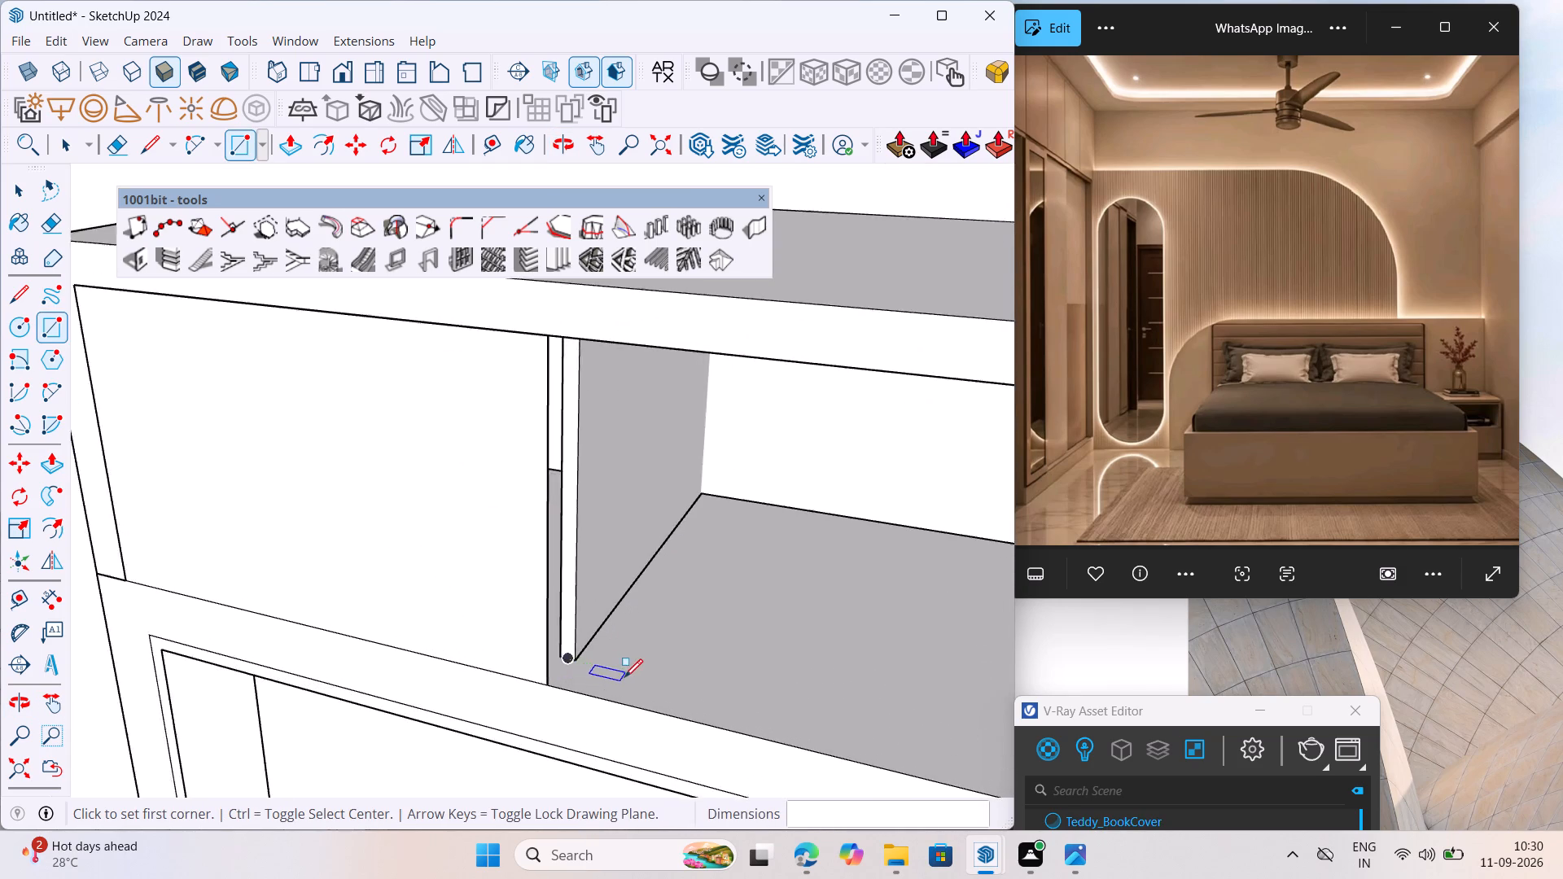
pyautogui.scroll(6, 624, 677)
pyautogui.press('space')
pyautogui.scroll(-6, 532, 636)
pyautogui.doubleClick(494, 610)
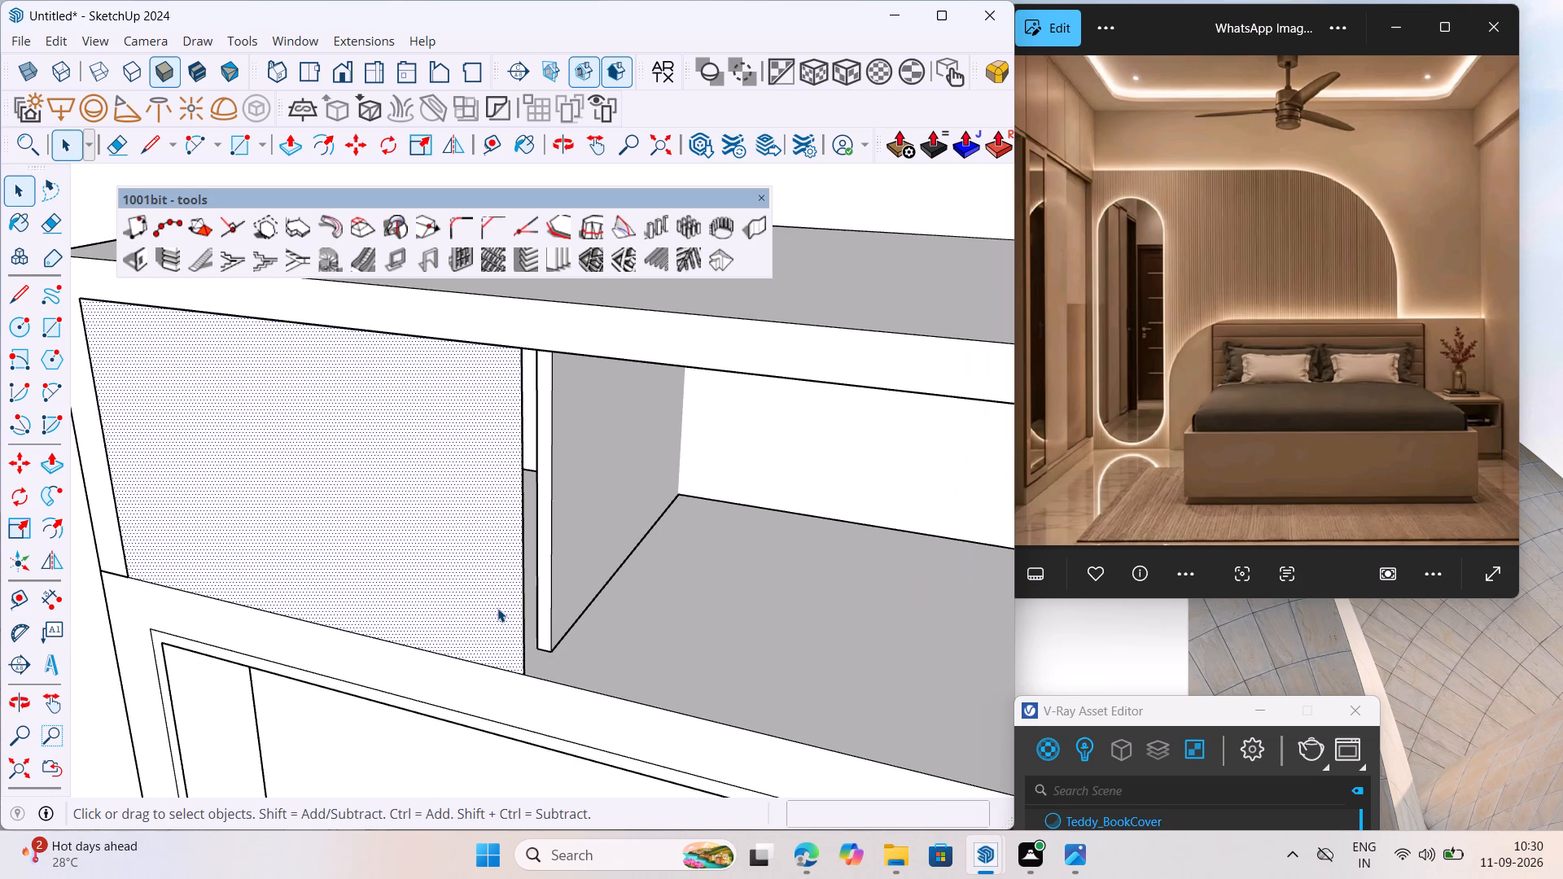
pyautogui.tripleClick(497, 606)
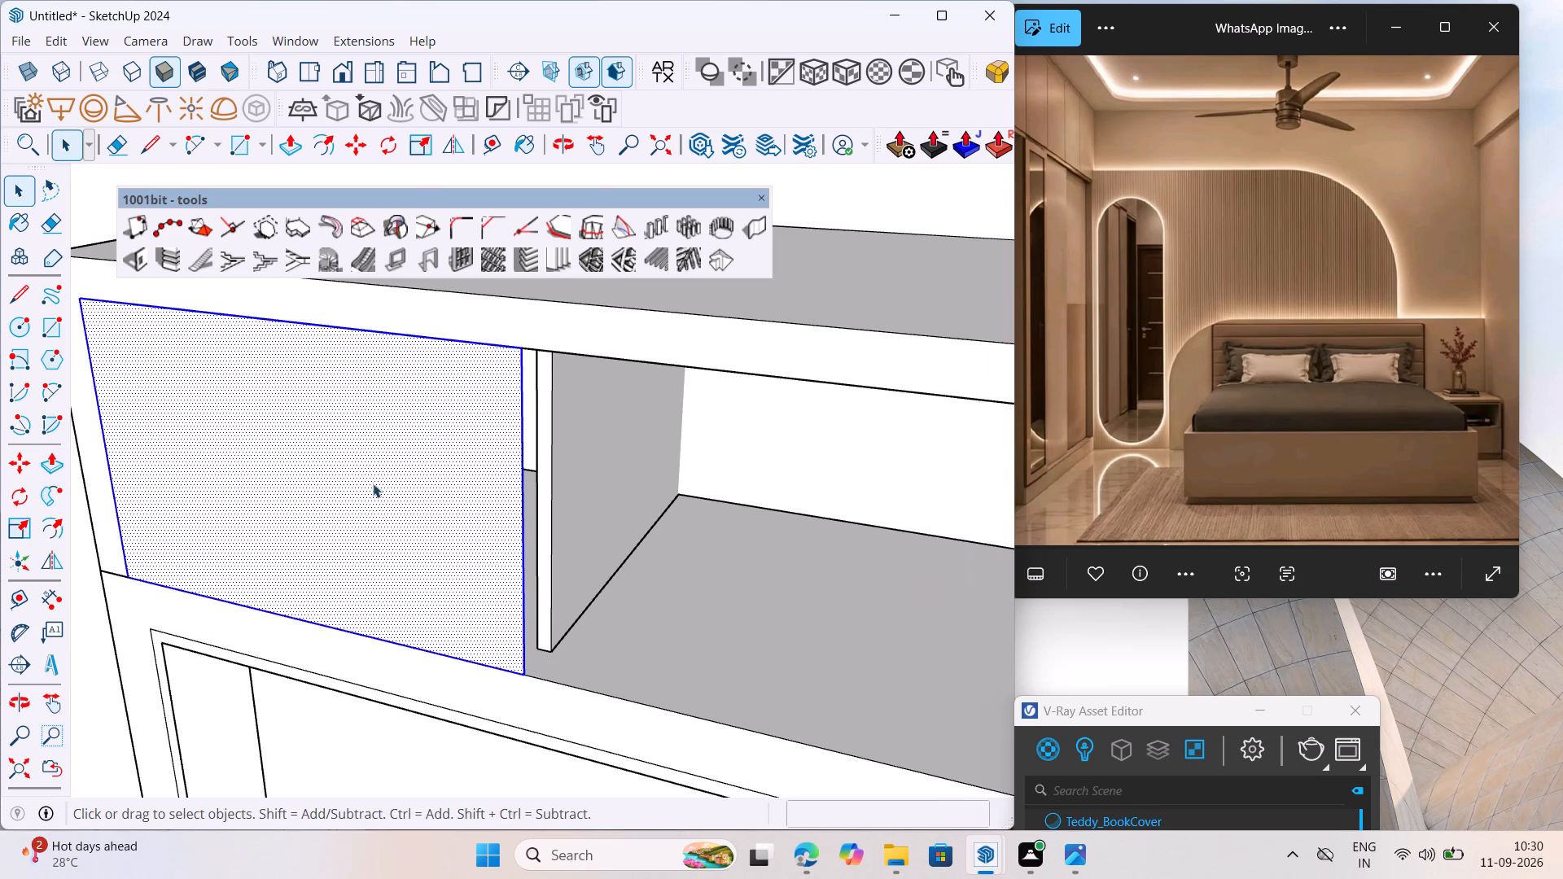
pyautogui.rightClick(383, 470)
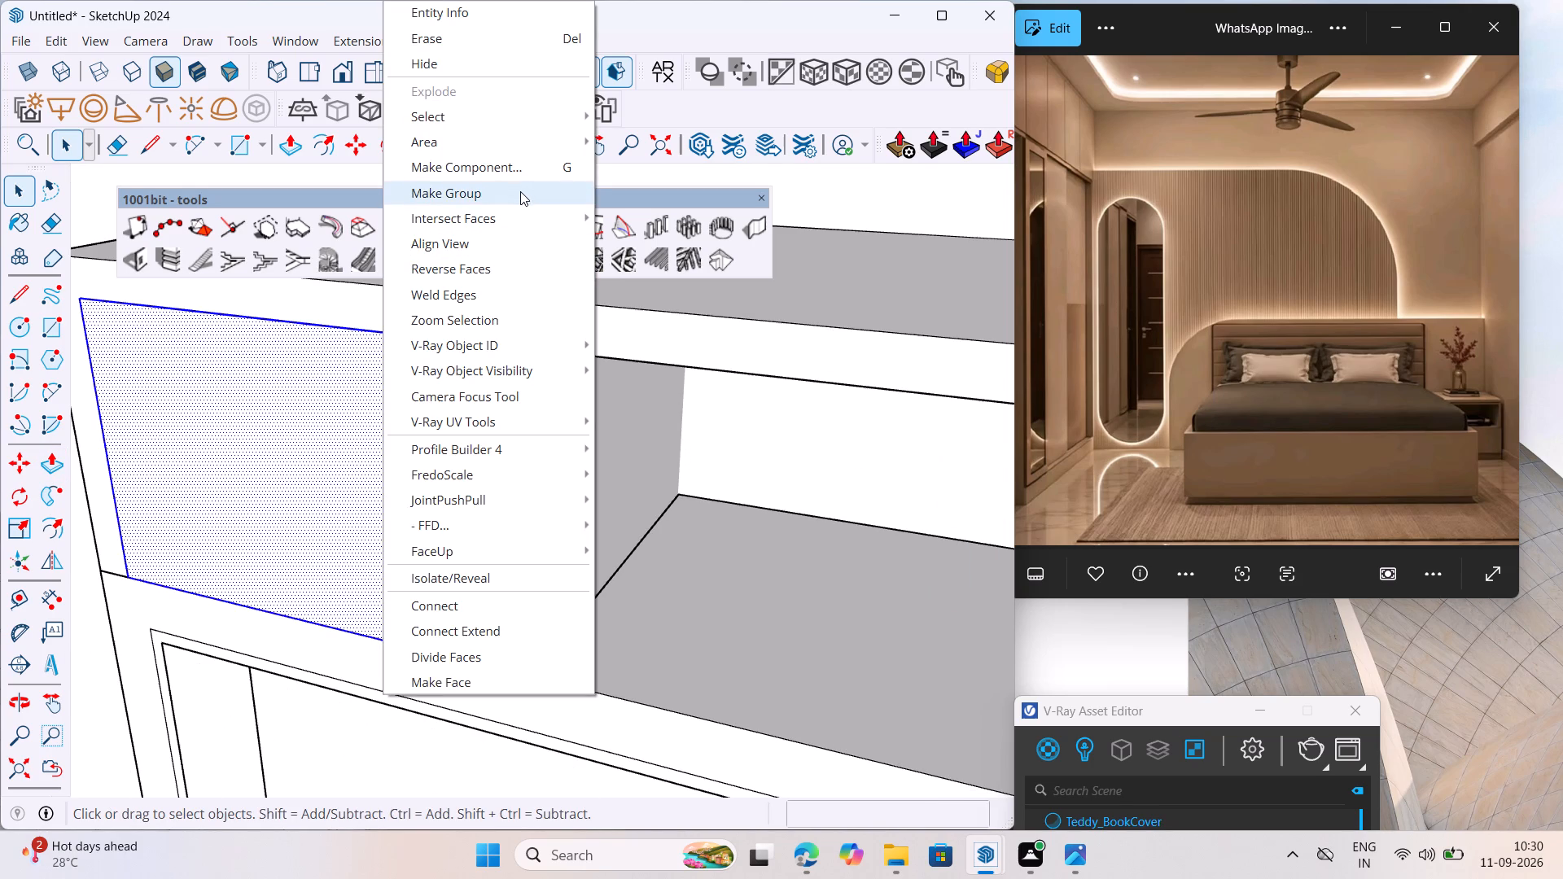
pyautogui.click(520, 191)
# Push/Pull the face inside the new group 18 mm to form a shutter panel, and leave the group.
pyautogui.tripleClick(418, 563)
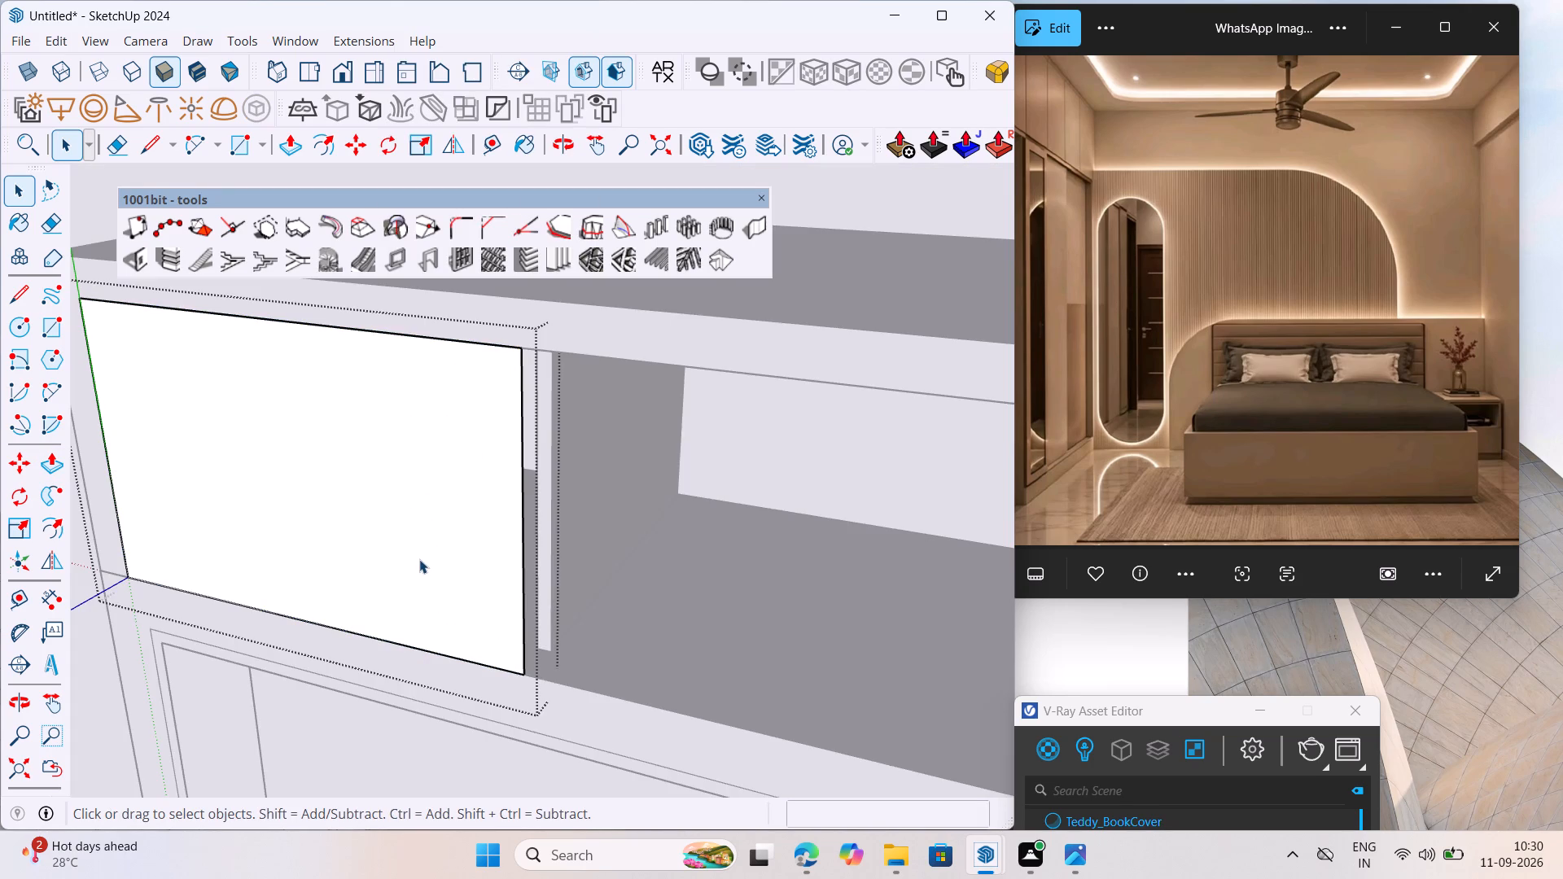
pyautogui.click(51, 457)
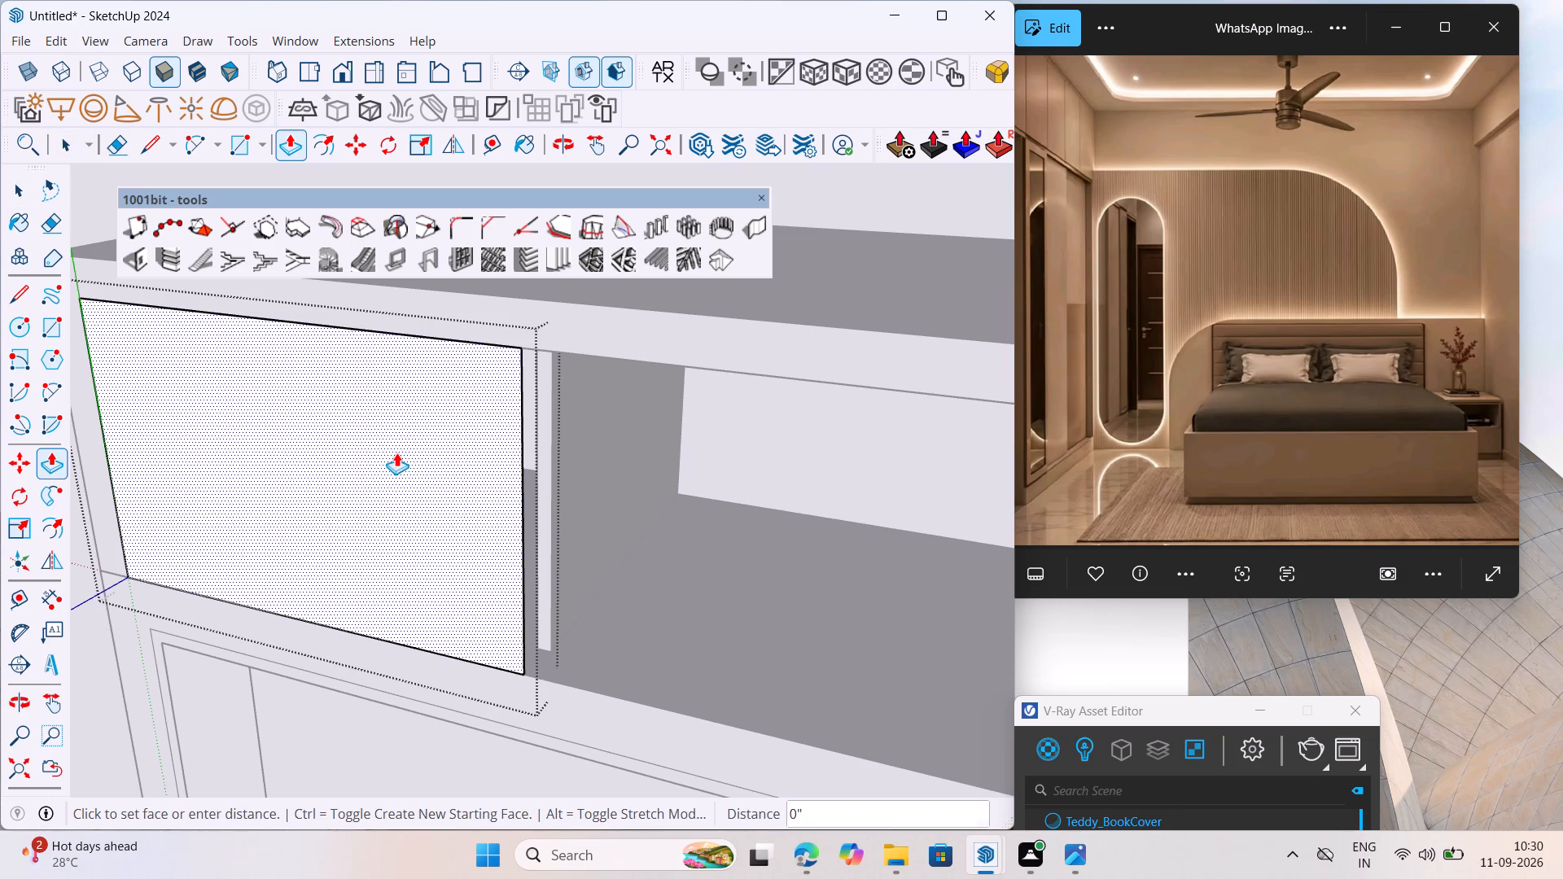
pyautogui.click(396, 453)
pyautogui.write('18MM')
pyautogui.press('Return')
pyautogui.press('space')
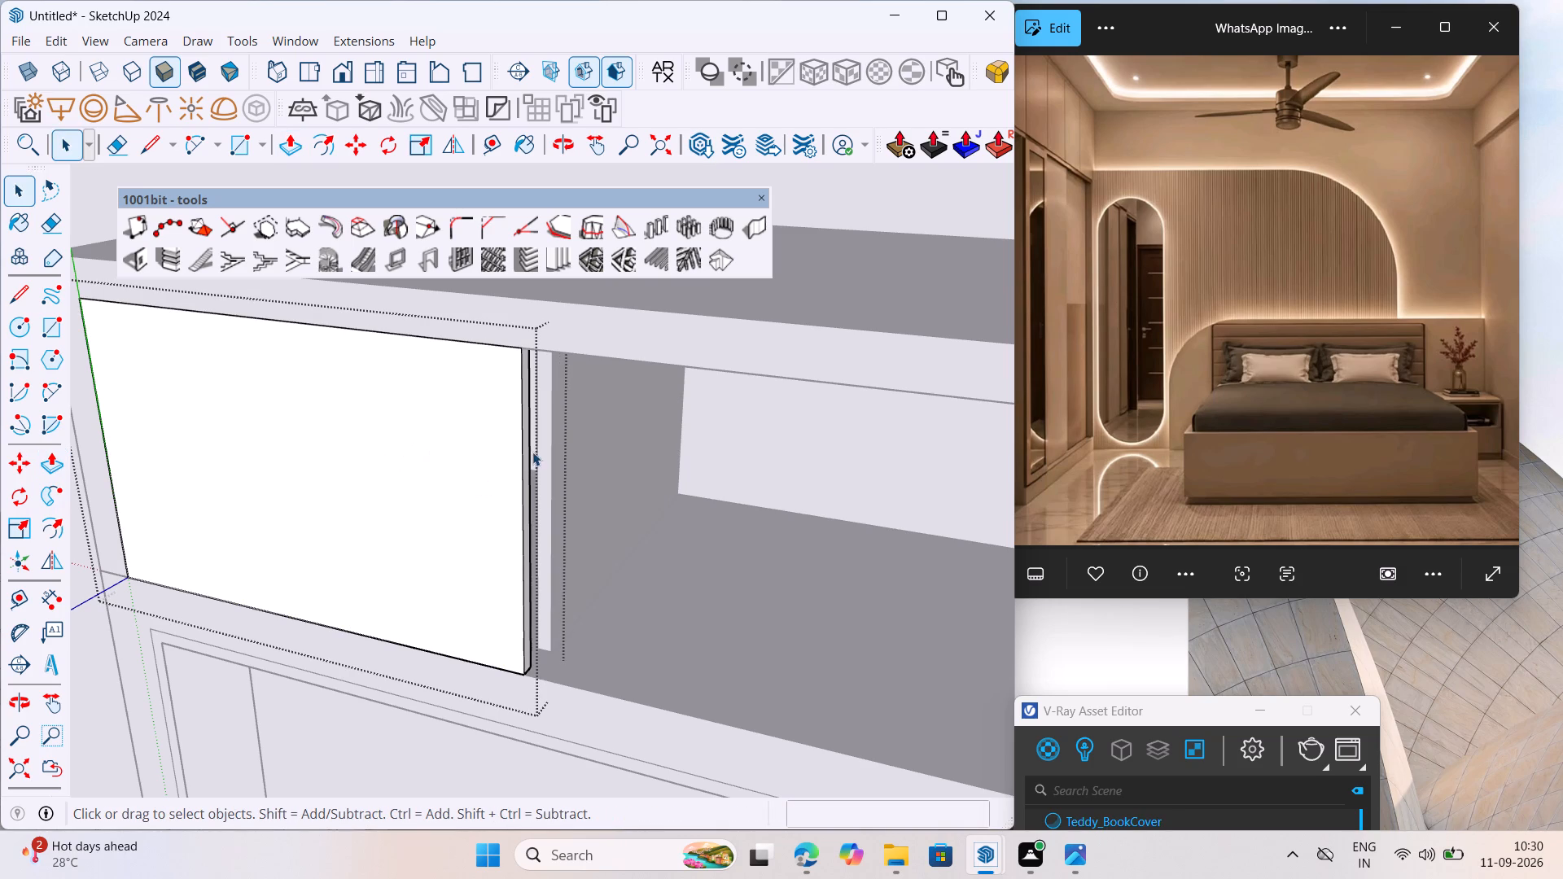
pyautogui.rightClick(532, 452)
pyautogui.click(598, 453)
# Inside the partitions group, pull the first partition's front face forward about 1 9/16" to the shutter's back, and leave the group.
pyautogui.scroll(4, 536, 481)
pyautogui.doubleClick(541, 480)
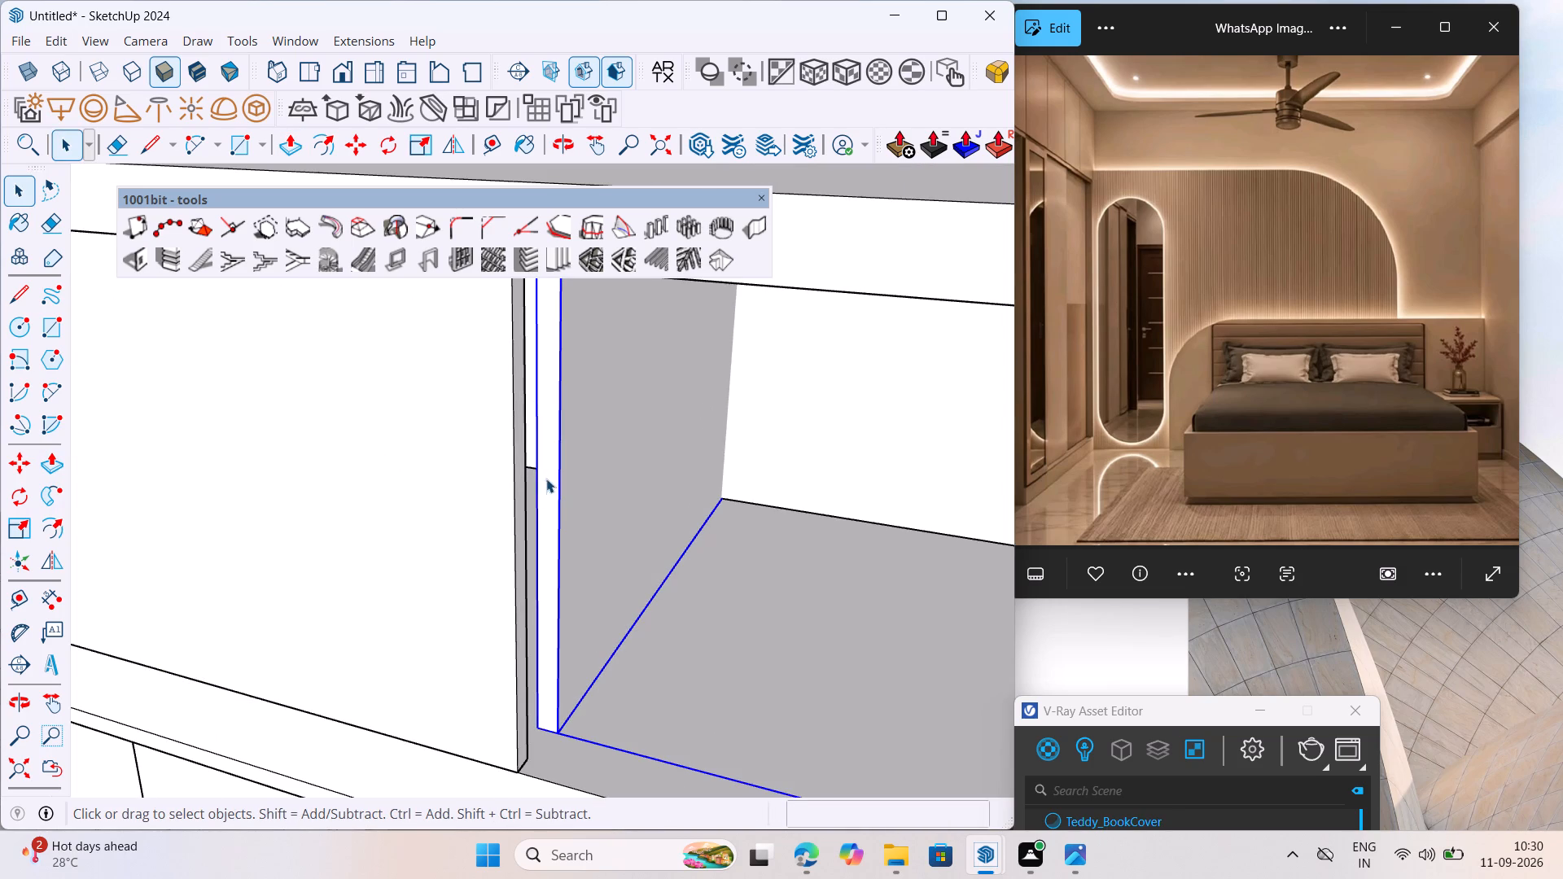
pyautogui.tripleClick(546, 479)
pyautogui.doubleClick(549, 480)
pyautogui.doubleClick(553, 479)
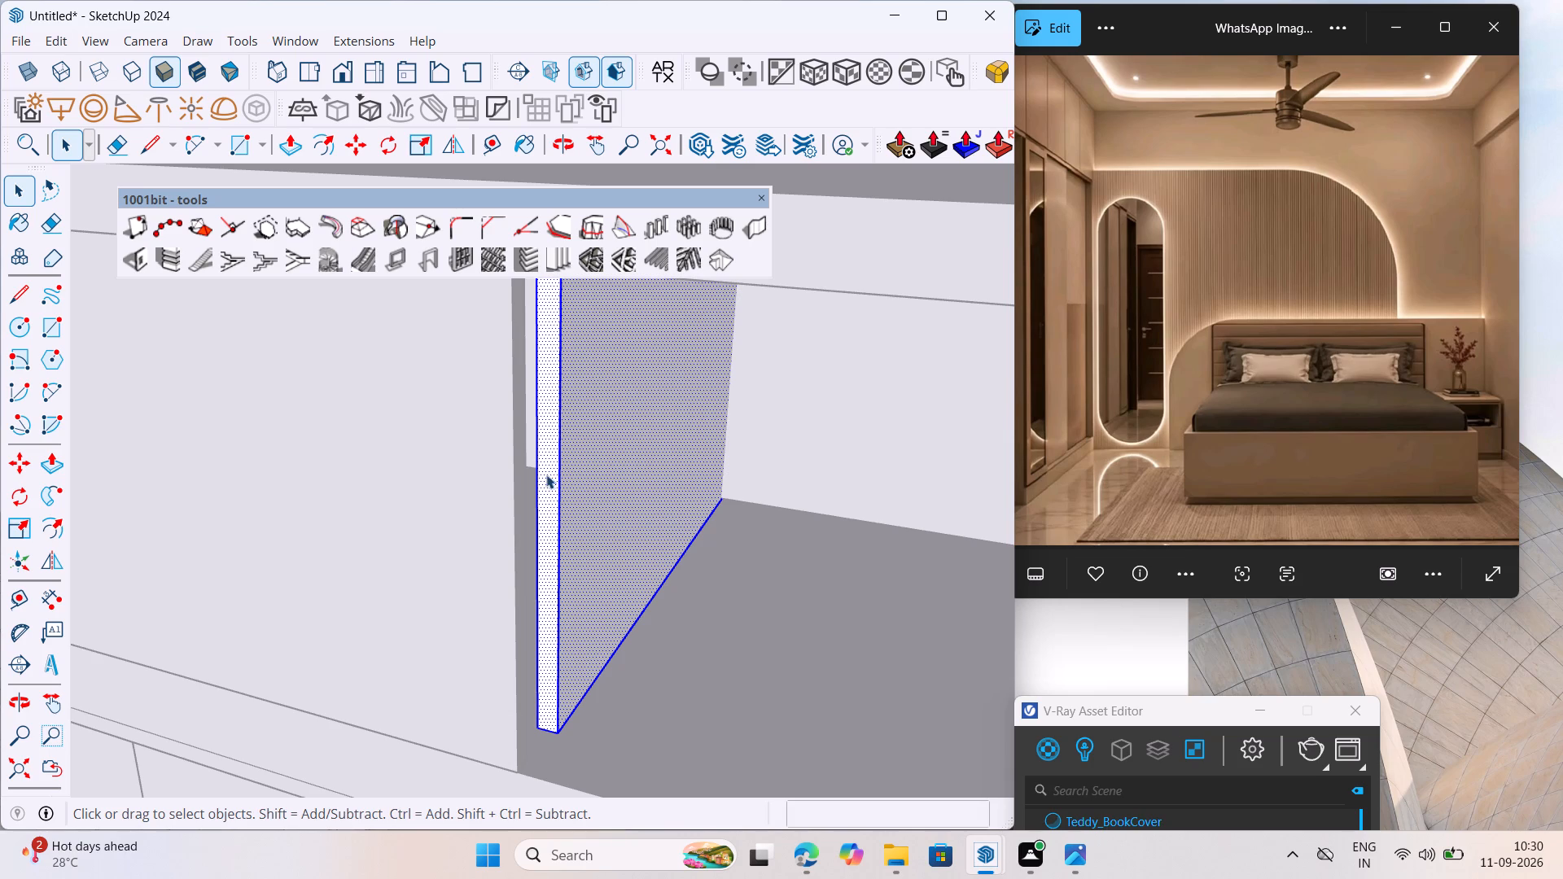
pyautogui.click(554, 444)
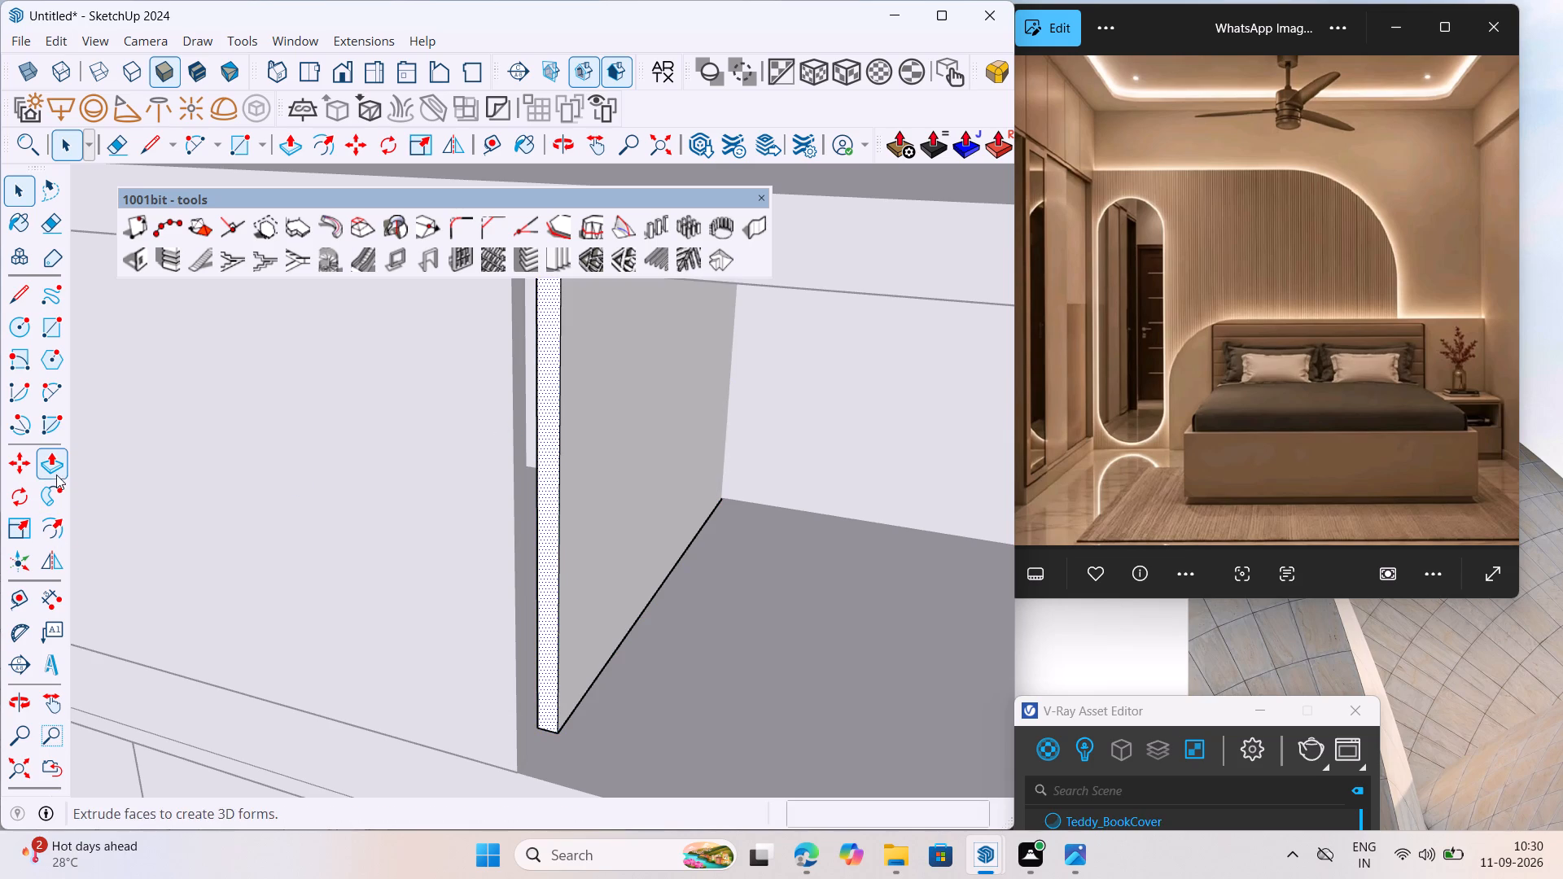
pyautogui.click(57, 468)
pyautogui.click(551, 479)
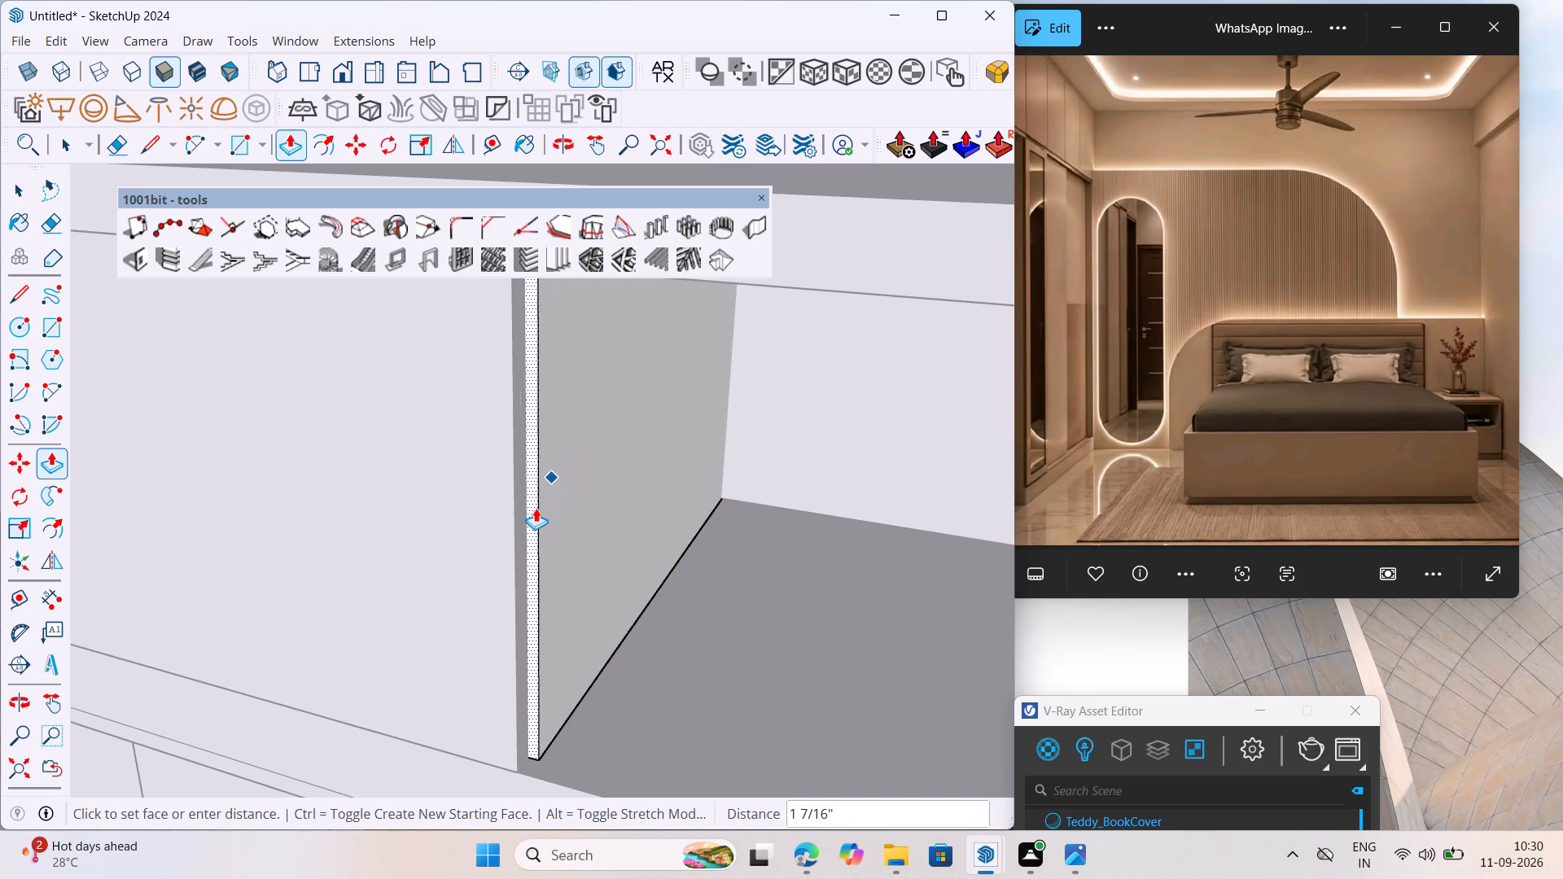
pyautogui.scroll(4, 540, 553)
pyautogui.scroll(-13, 544, 612)
pyautogui.scroll(2, 555, 683)
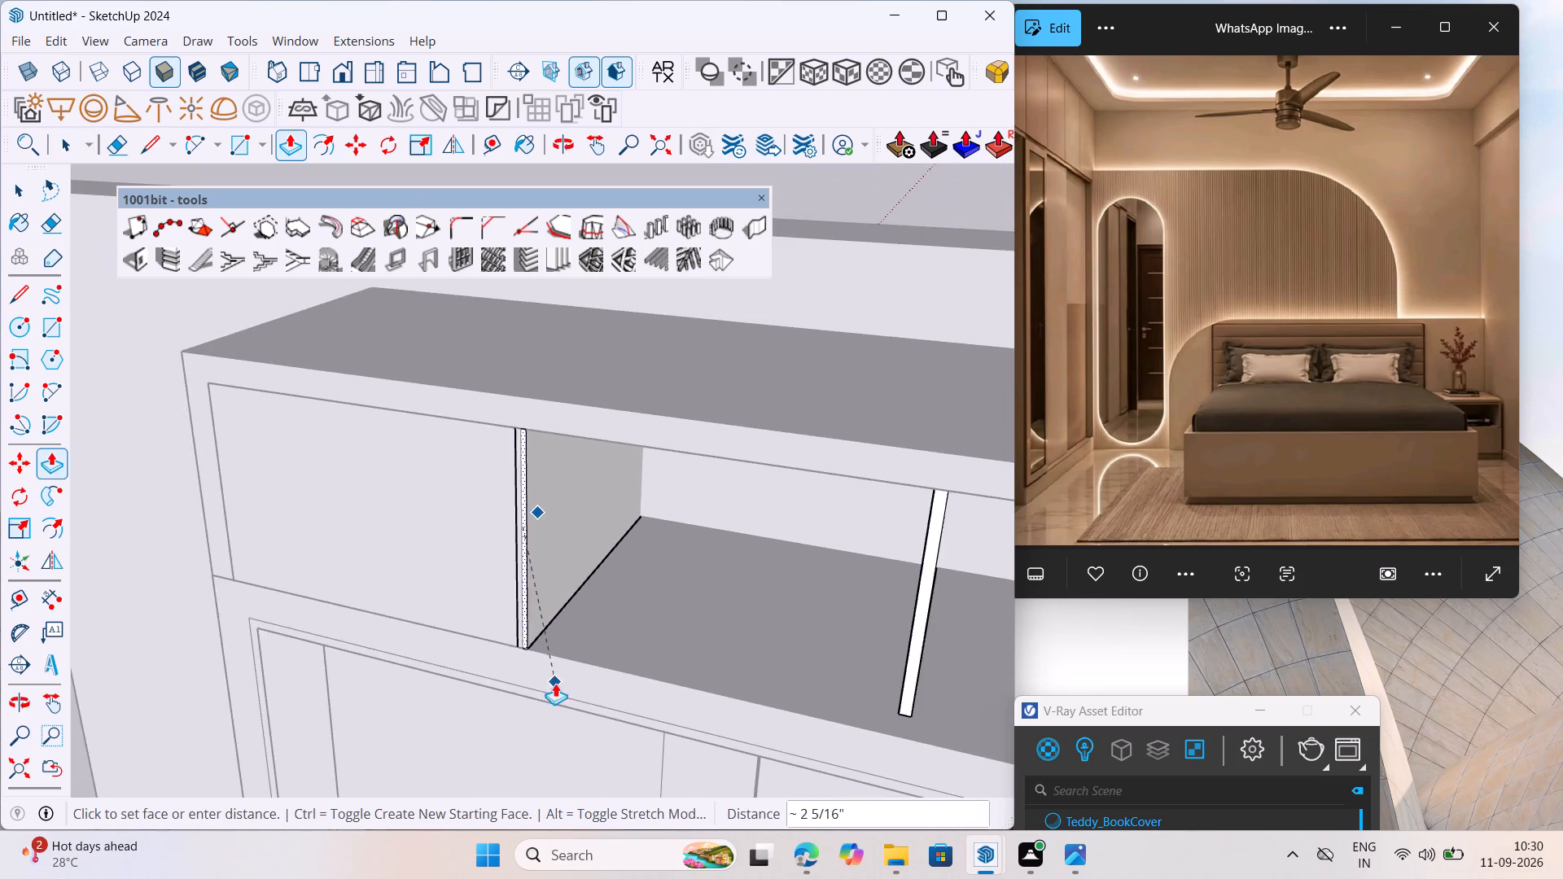
pyautogui.scroll(12, 555, 683)
pyautogui.click(504, 628)
pyautogui.scroll(-11, 508, 496)
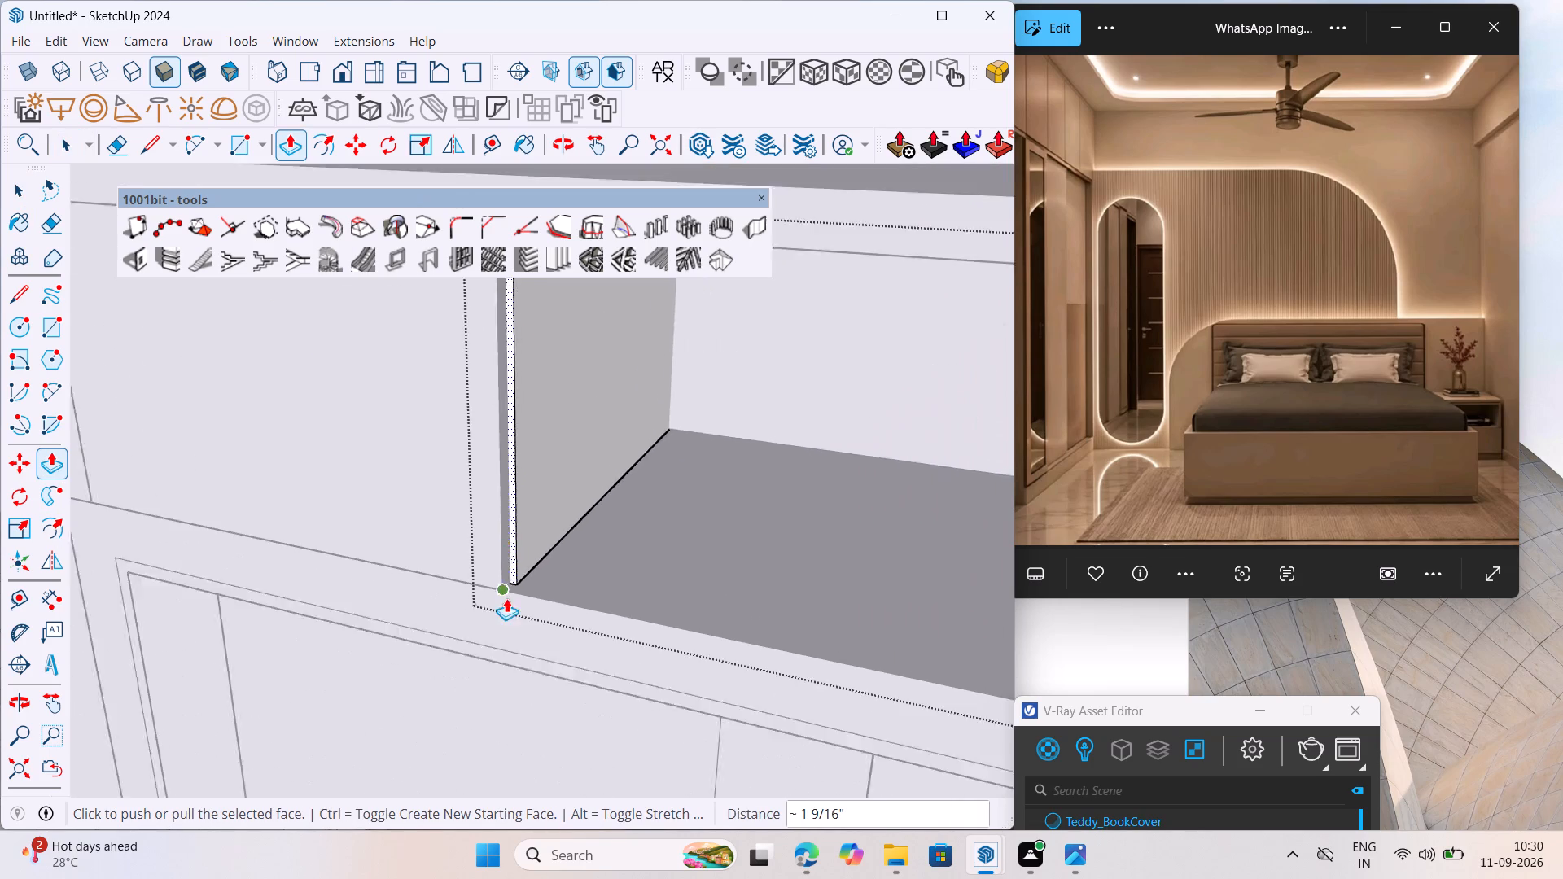
pyautogui.scroll(-16, 506, 598)
pyautogui.press('space')
pyautogui.rightClick(651, 355)
pyautogui.click(695, 365)
# Copy the shutter panel sideways by its own width, about 1' 11 3/4", as 4 copies filling the remaining loft bays, and clear the selection.
pyautogui.scroll(6, 473, 555)
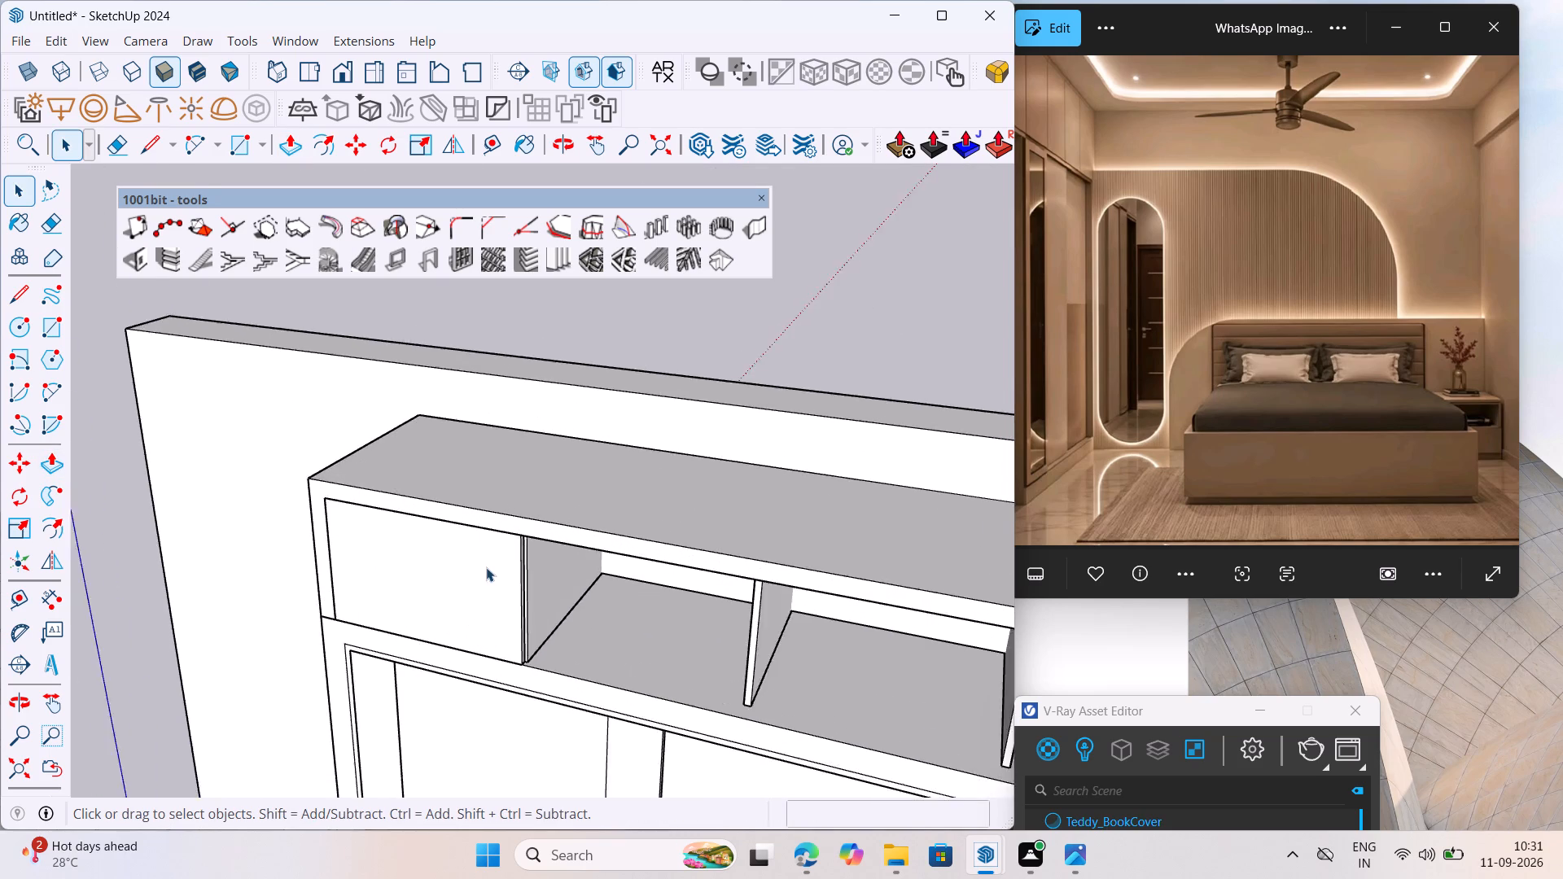
pyautogui.scroll(6, 486, 567)
pyautogui.click(481, 606)
pyautogui.scroll(5, 197, 653)
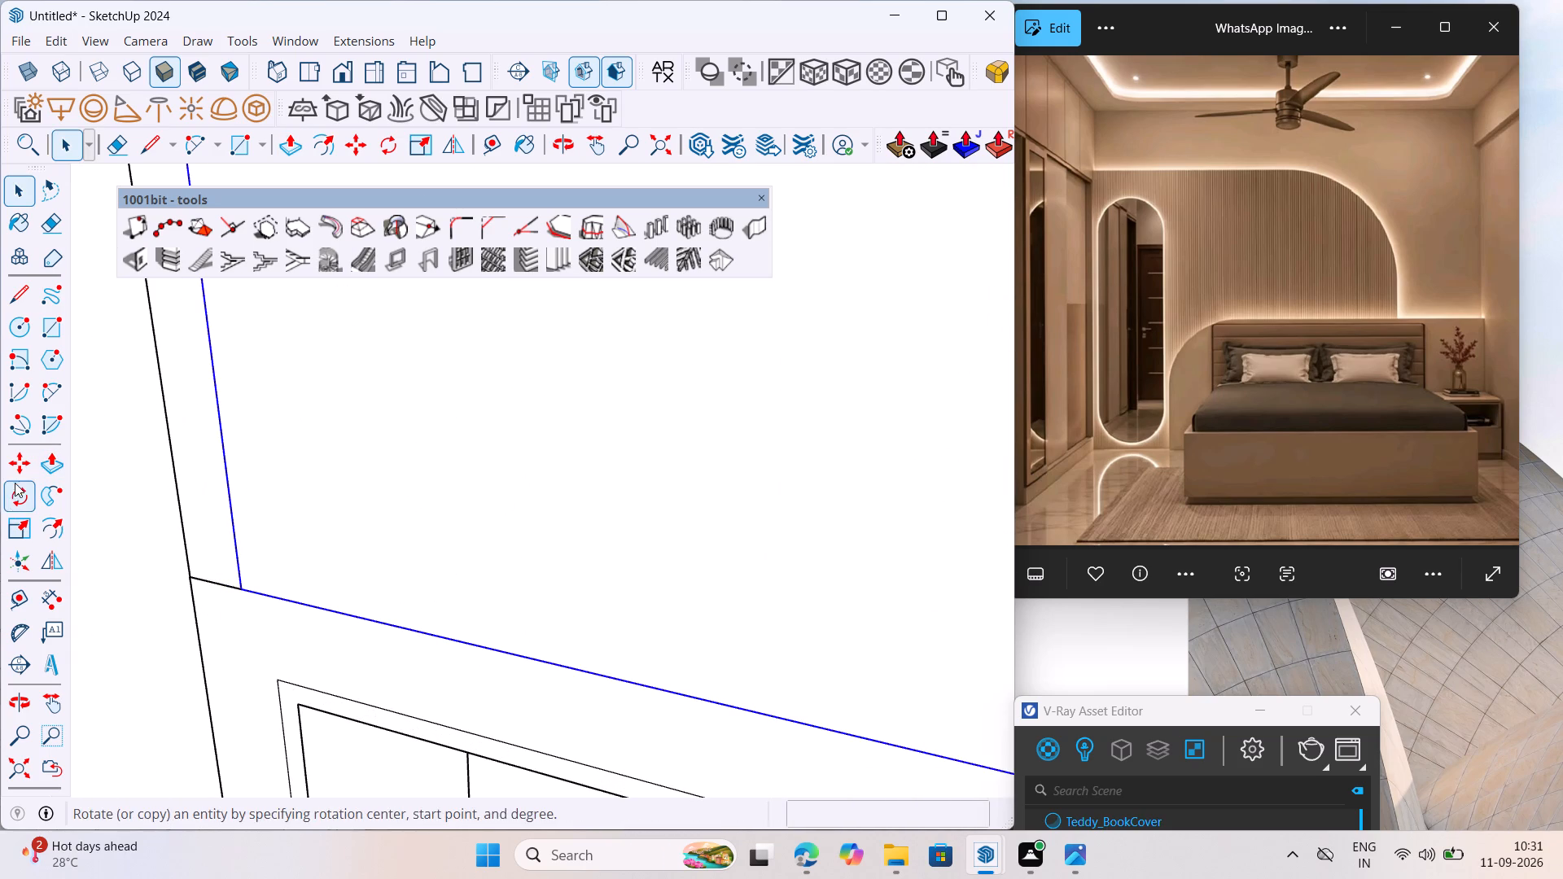
pyautogui.click(24, 469)
pyautogui.scroll(5, 195, 544)
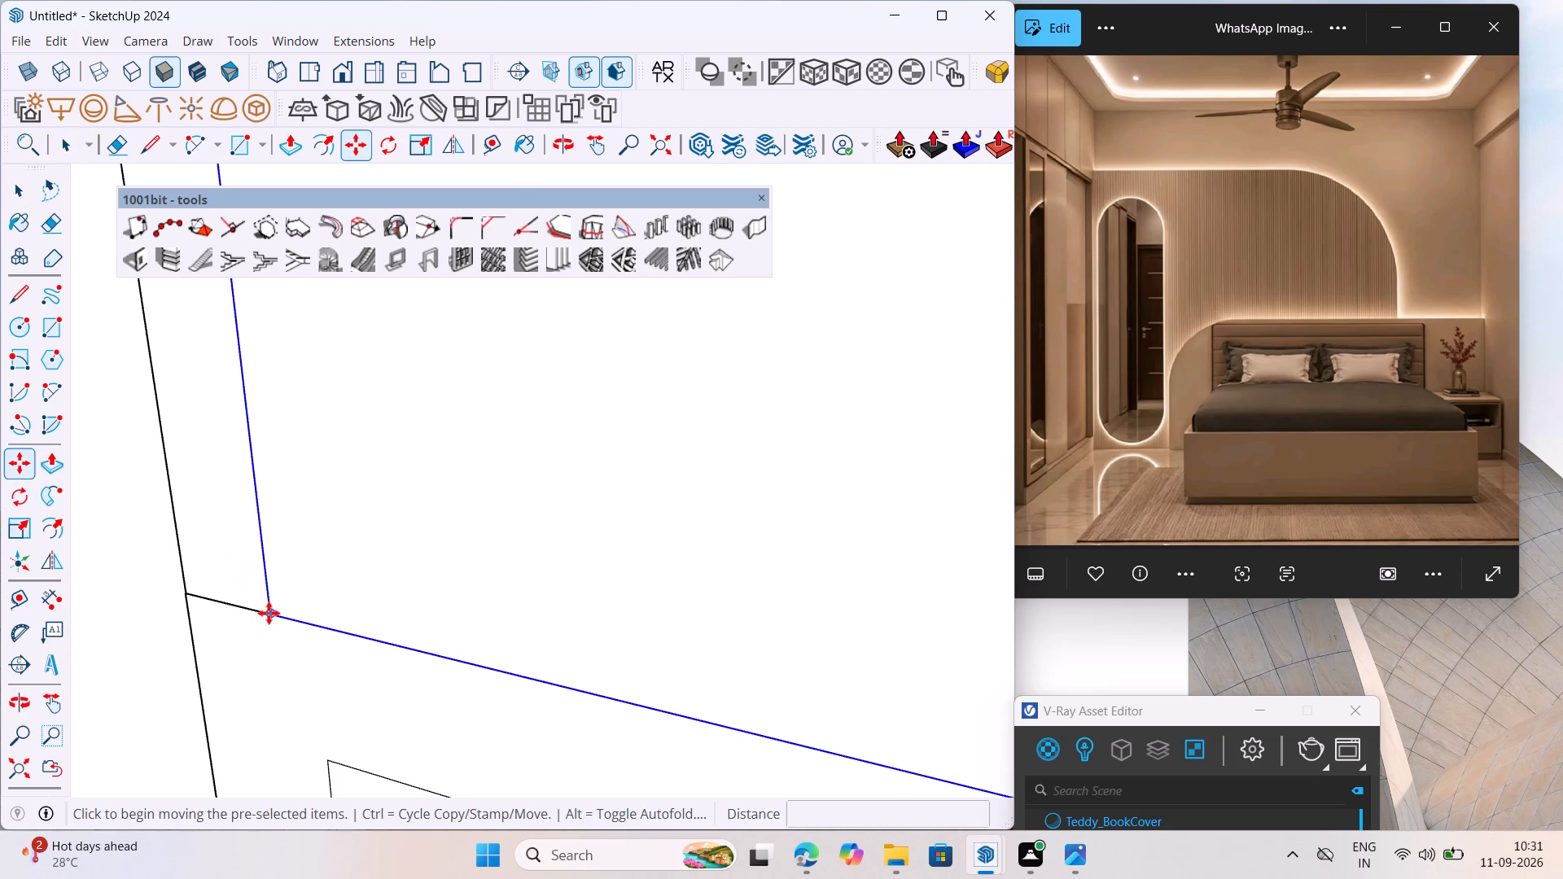
pyautogui.click(269, 613)
pyautogui.scroll(-8, 129, 531)
pyautogui.scroll(9, 418, 611)
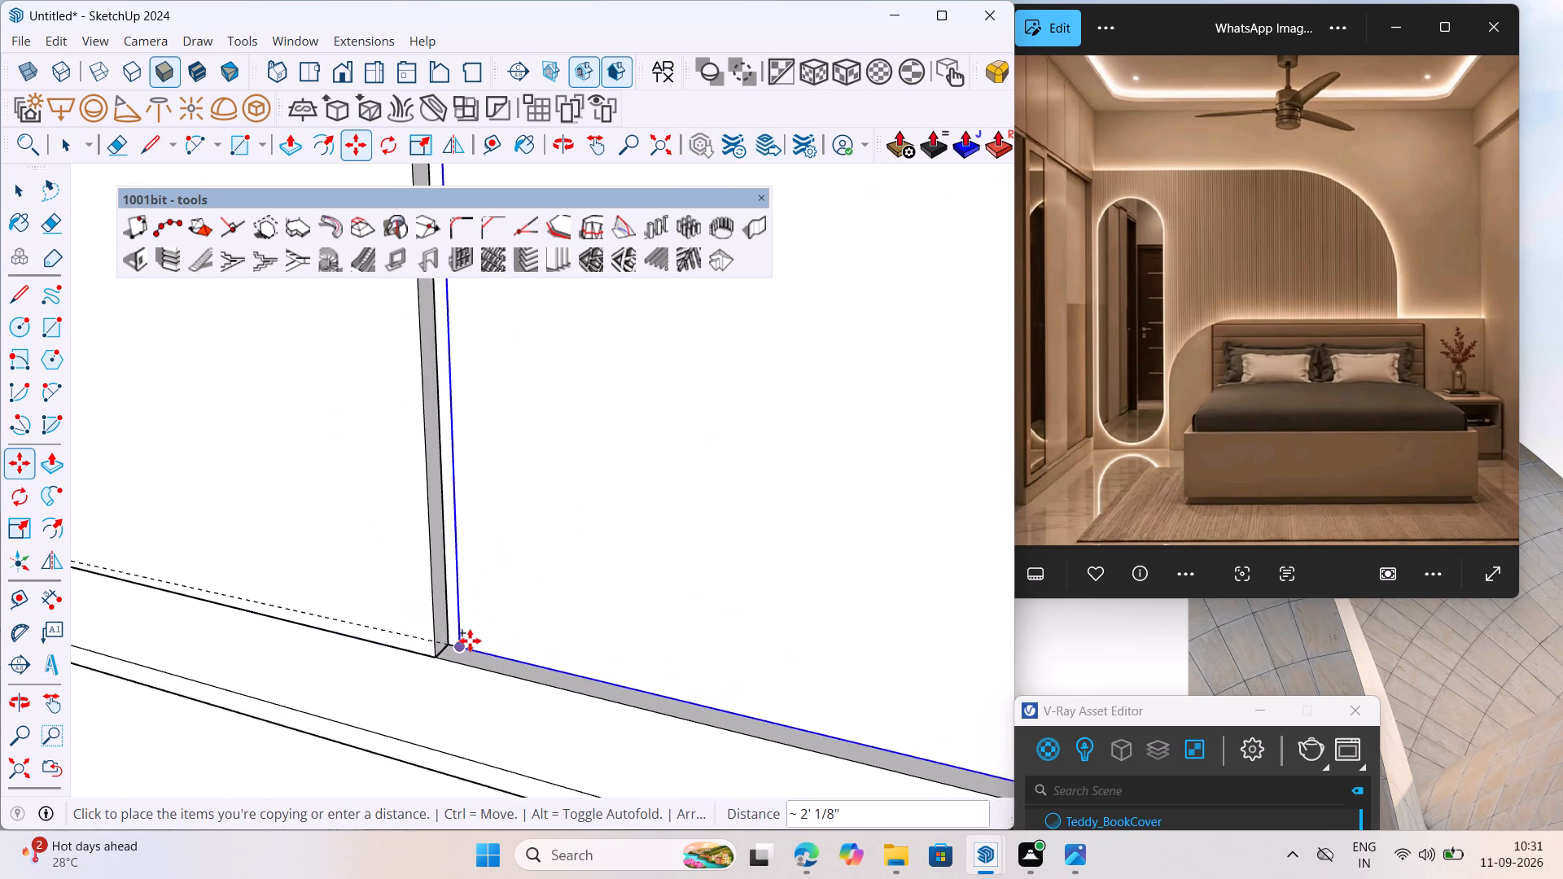
pyautogui.scroll(2, 470, 641)
pyautogui.click(432, 666)
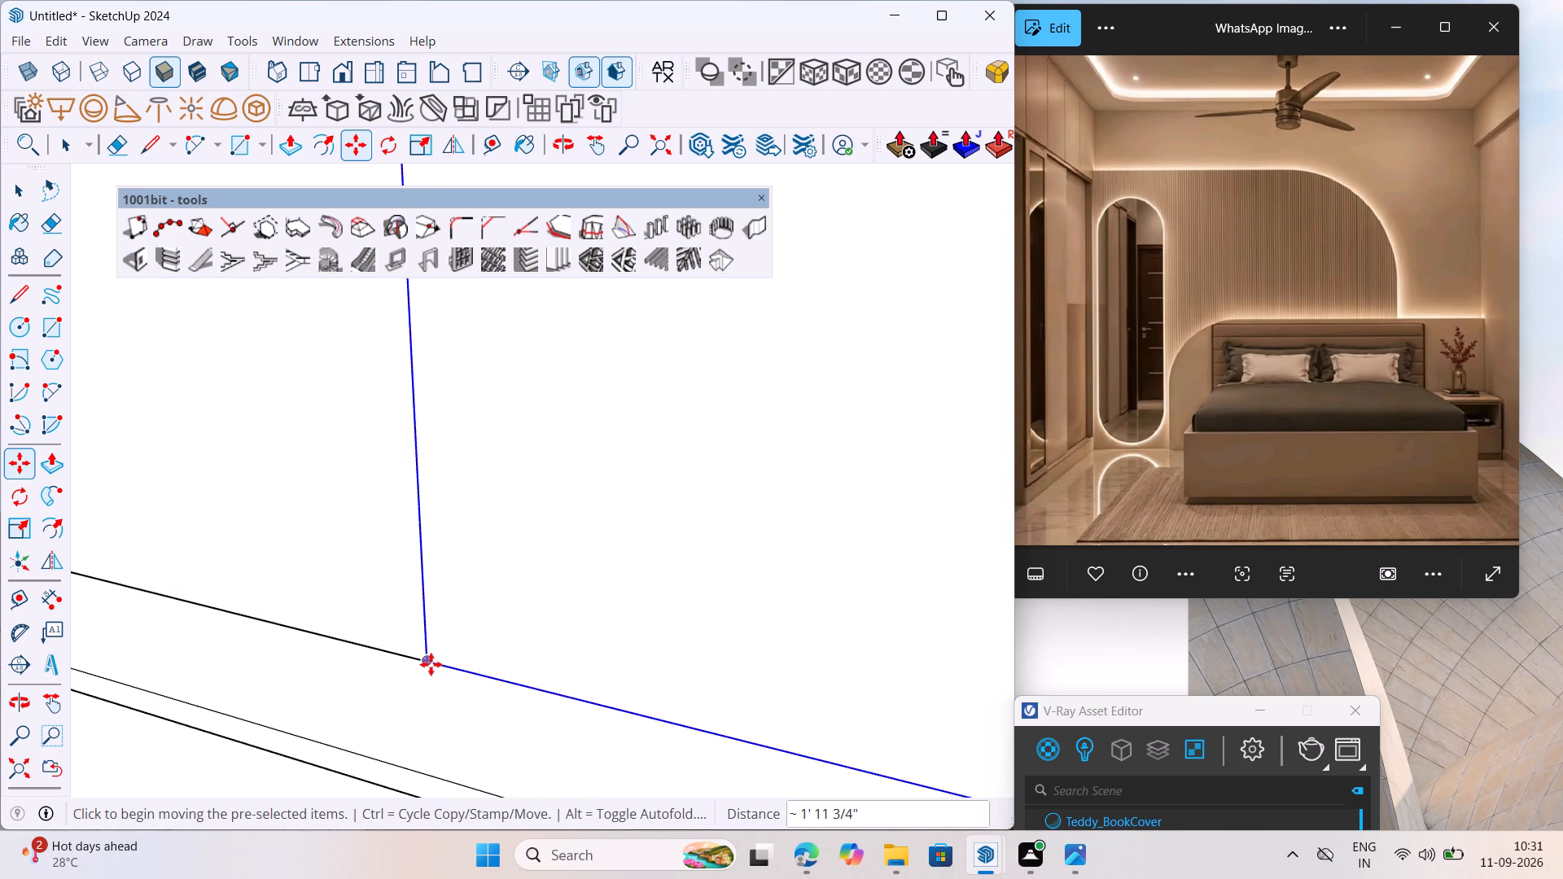
pyautogui.write('*4')
pyautogui.press('Return')
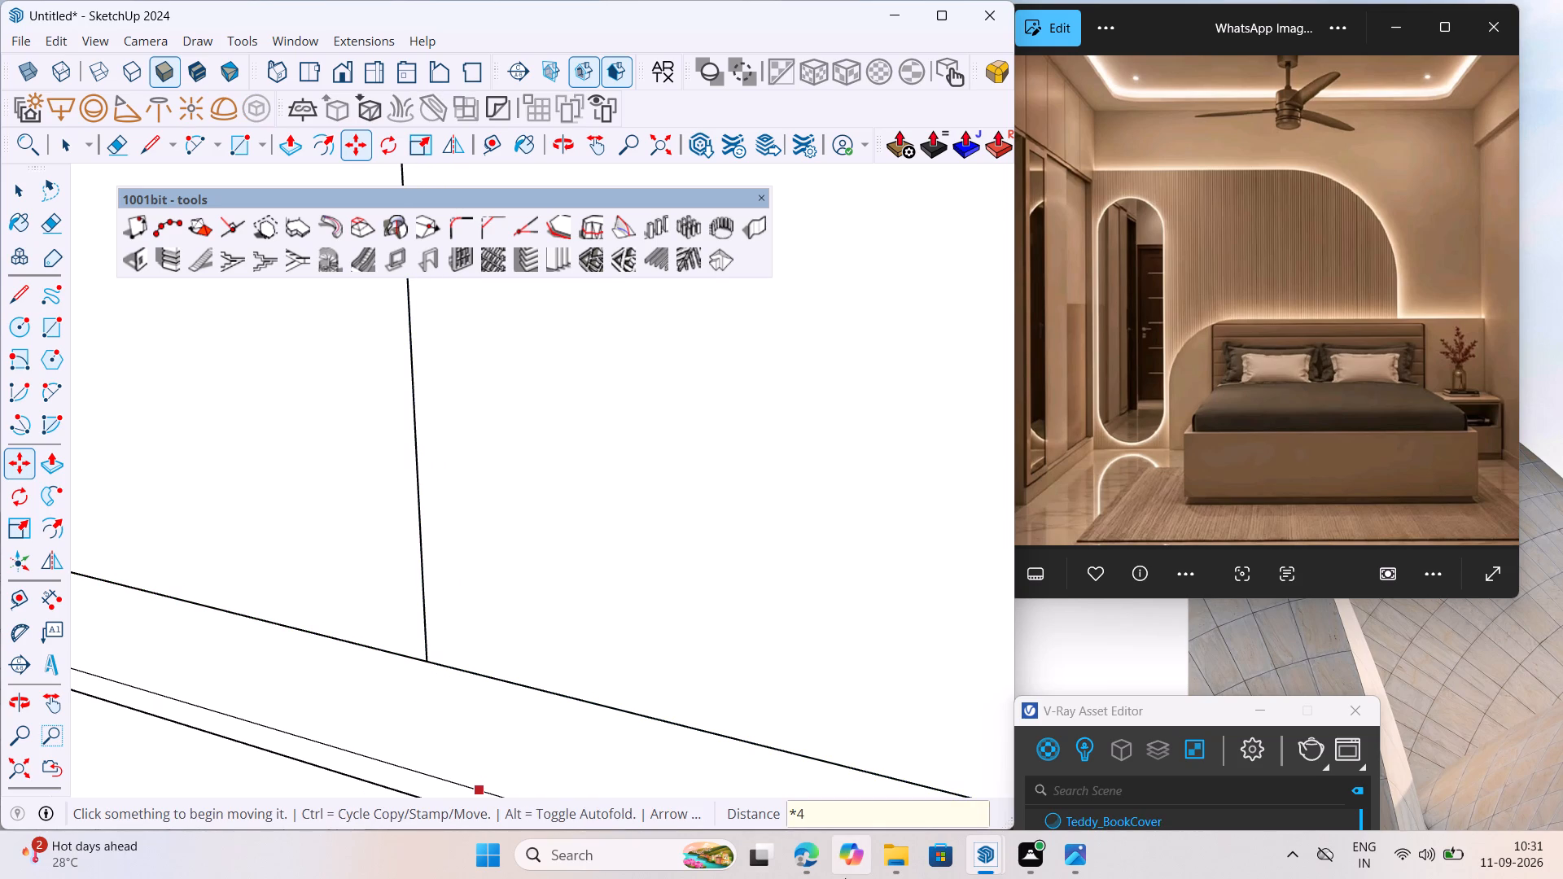
pyautogui.scroll(-7, 742, 878)
pyautogui.scroll(-7, 962, 878)
pyautogui.scroll(-10, 511, 719)
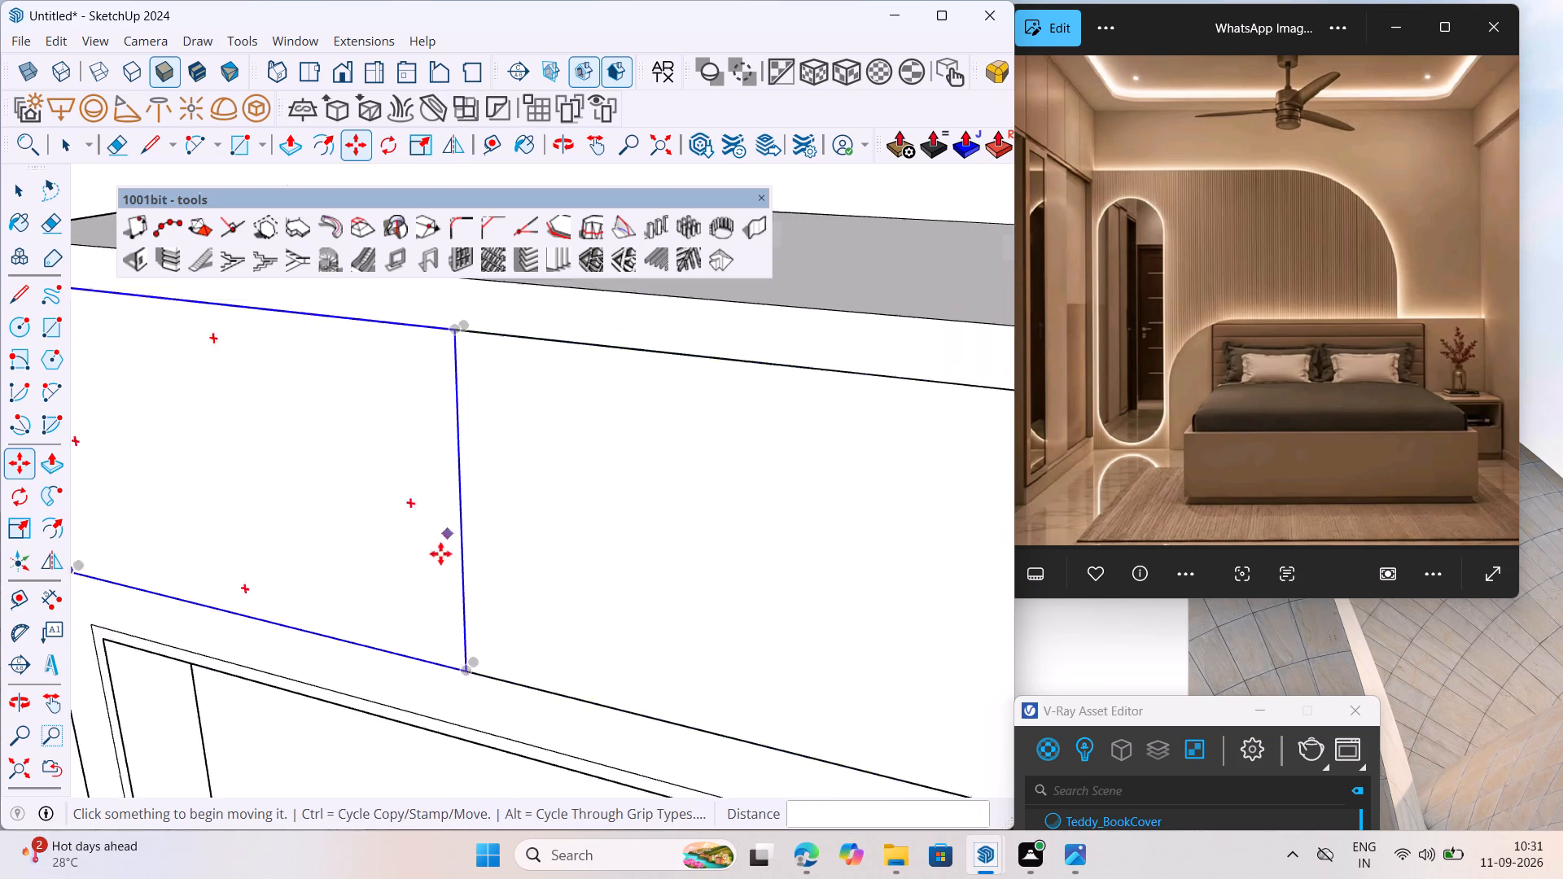
pyautogui.scroll(-17, 440, 553)
pyautogui.scroll(6, 685, 617)
pyautogui.moveTo(617, 633); pyautogui.dragTo(692, 649, button='middle')
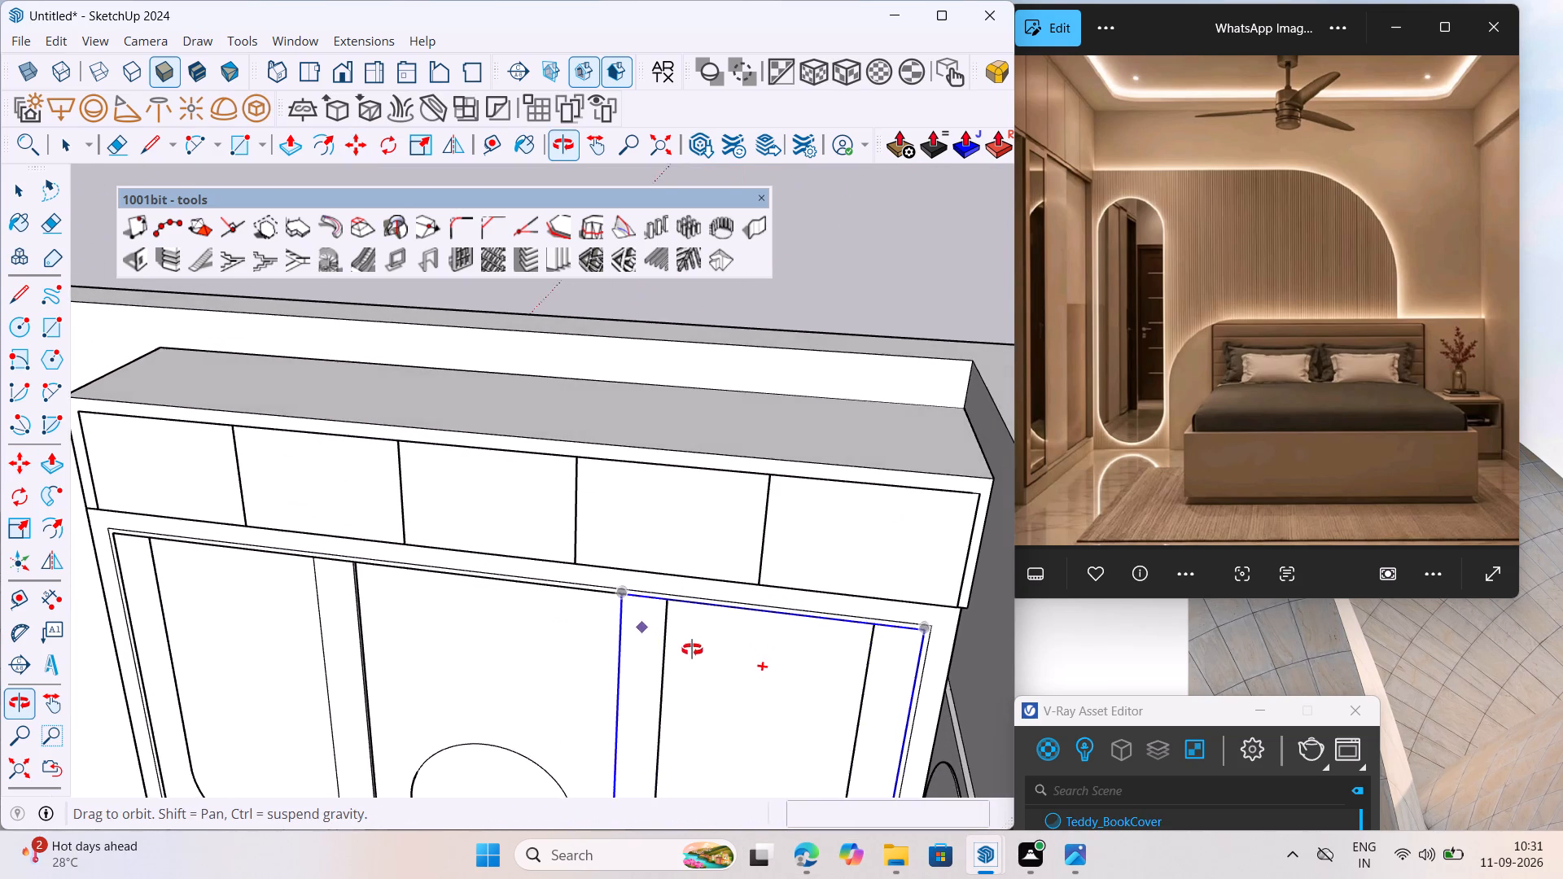
pyautogui.moveTo(692, 649); pyautogui.dragTo(697, 650, button='middle')
pyautogui.press('space')
pyautogui.scroll(-7, 633, 572)
pyautogui.press('space')
pyautogui.click(733, 334)
# Examine the loft shutters and the joints between them, overall and close up from different angles.
pyautogui.scroll(-5, 610, 370)
pyautogui.scroll(2, 460, 546)
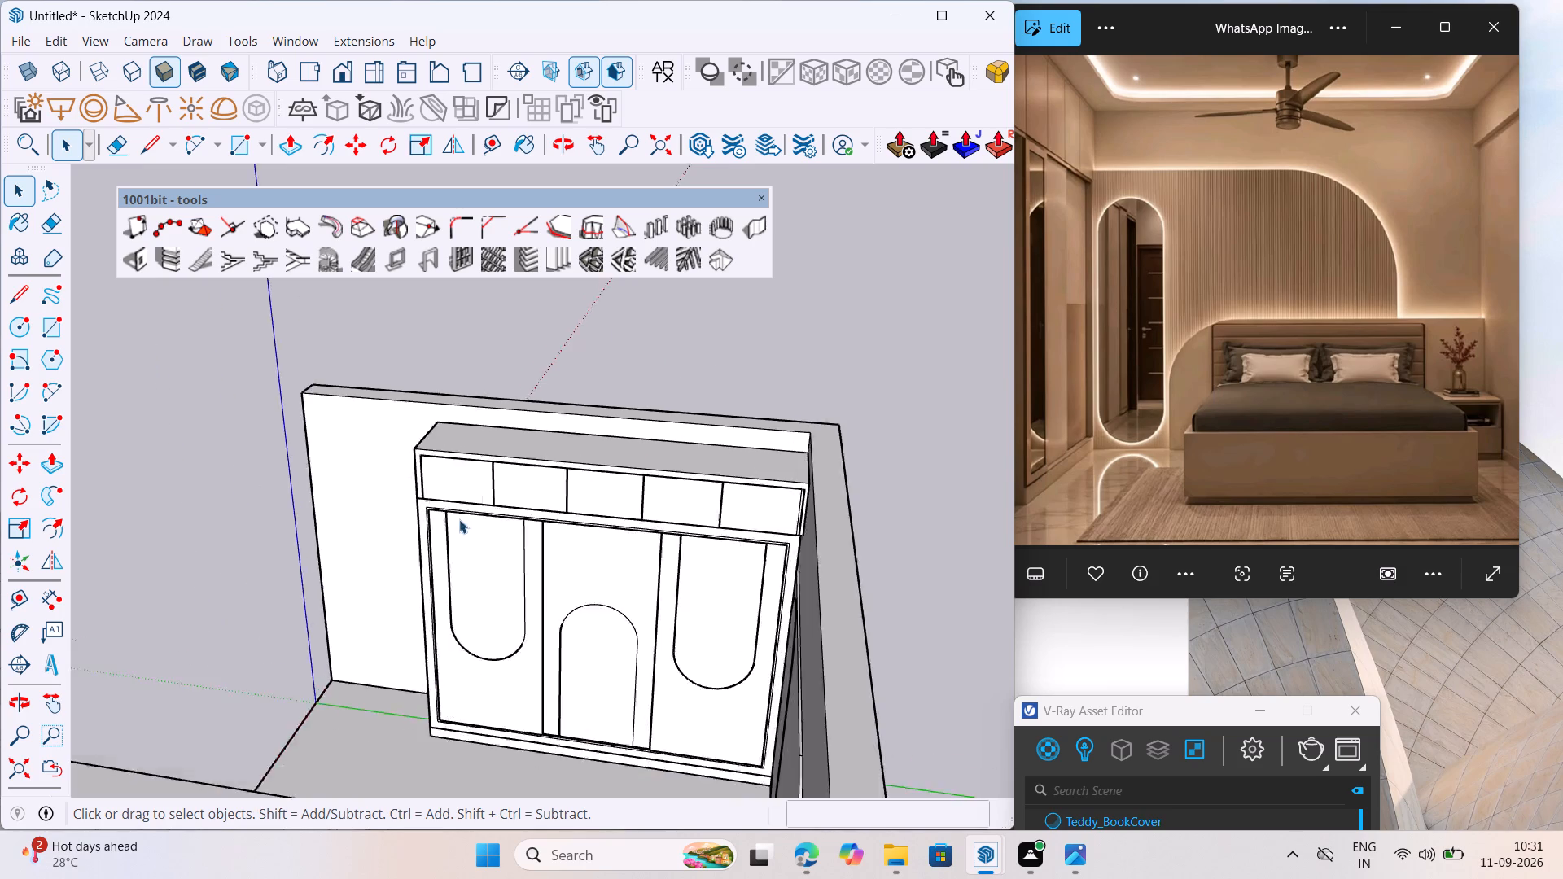
pyautogui.scroll(12, 459, 519)
pyautogui.scroll(-7, 428, 539)
pyautogui.scroll(5, 571, 519)
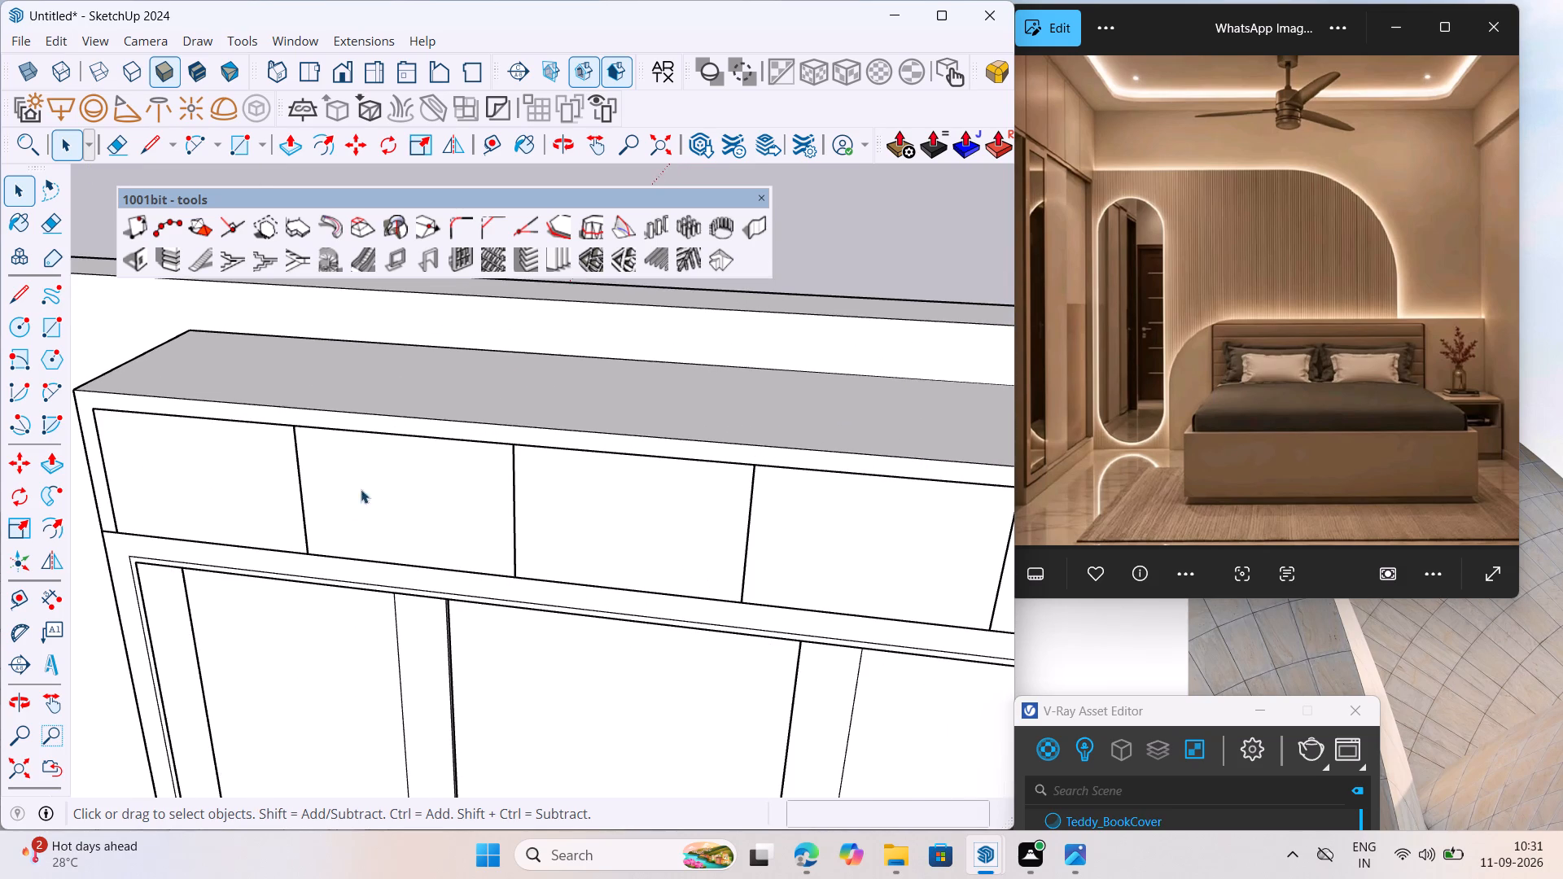
pyautogui.scroll(-4, 373, 490)
pyautogui.moveTo(468, 557); pyautogui.dragTo(561, 505, button='middle')
pyautogui.scroll(20, 484, 458)
pyautogui.scroll(2, 484, 458)
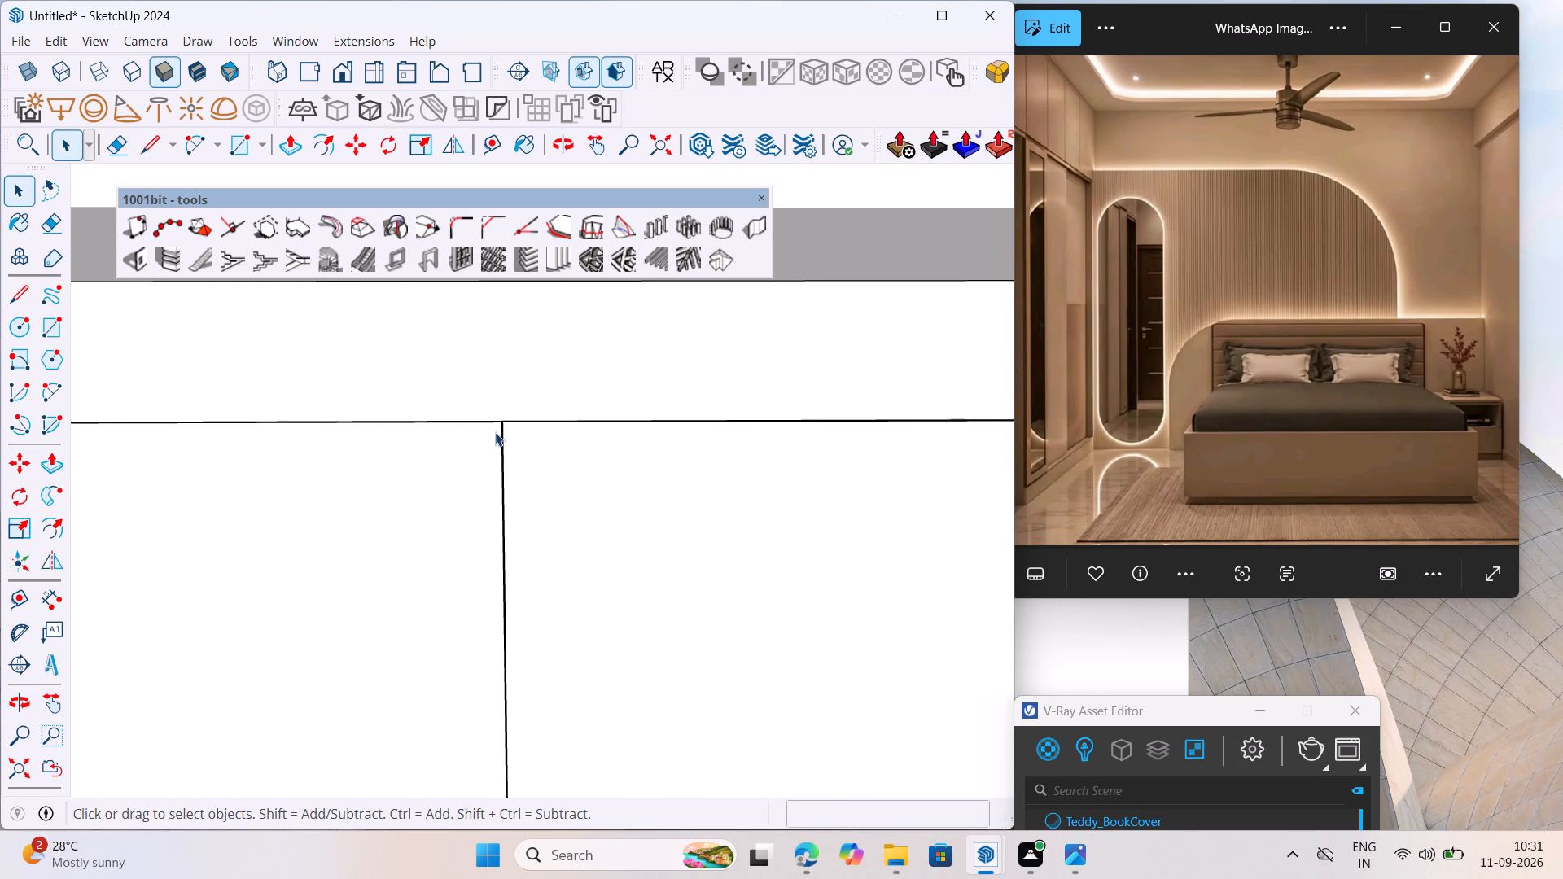
pyautogui.scroll(20, 495, 432)
pyautogui.scroll(11, 495, 432)
pyautogui.moveTo(533, 377); pyautogui.dragTo(597, 387, button='middle')
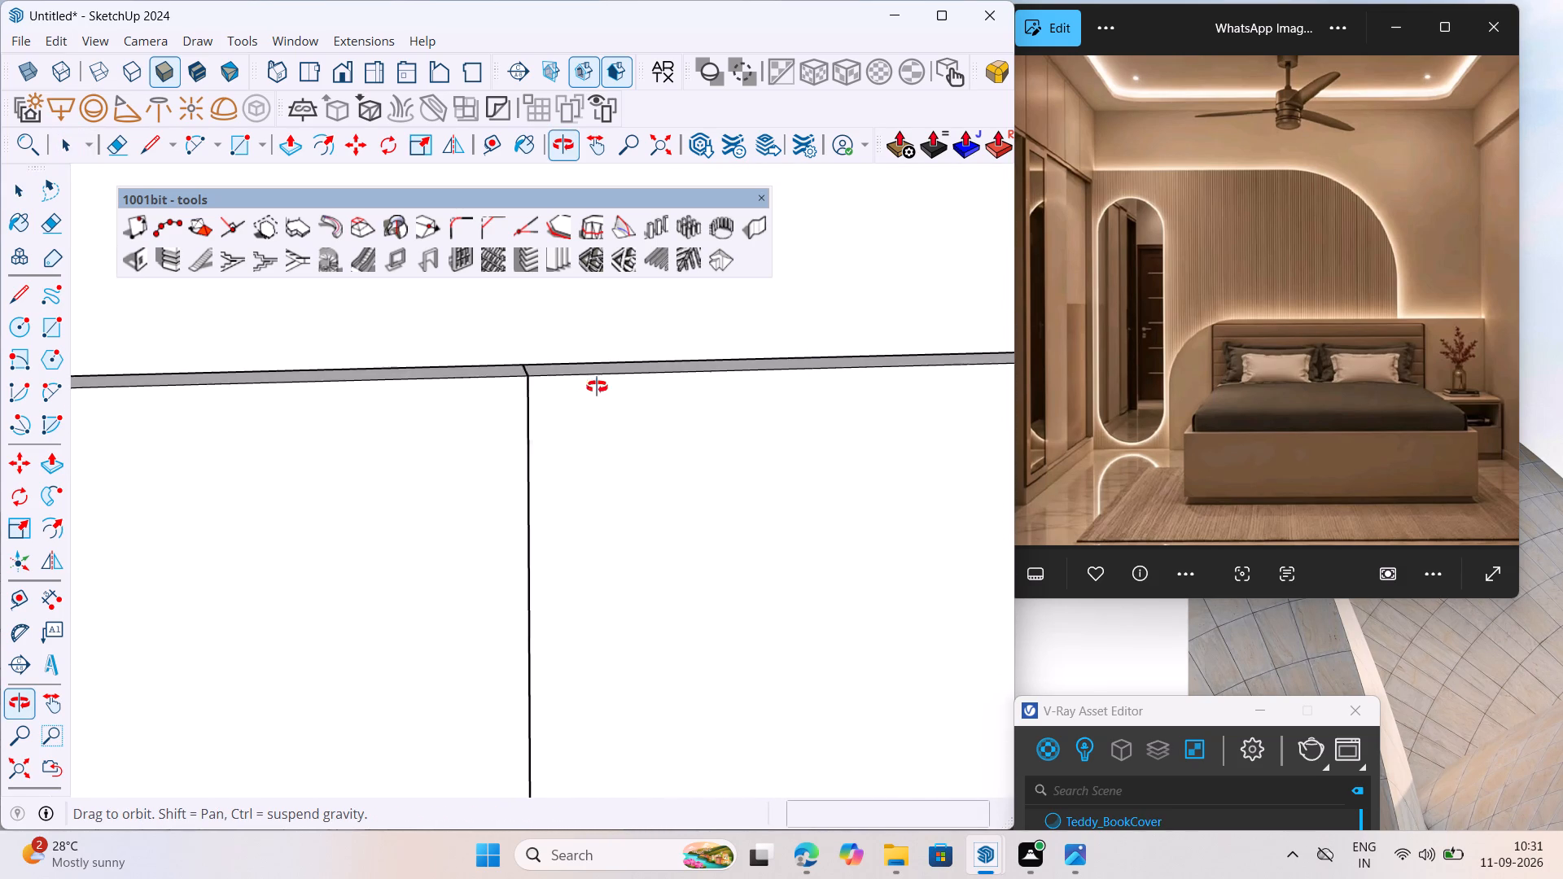
pyautogui.moveTo(597, 387); pyautogui.dragTo(974, 390, button='middle')
pyautogui.scroll(-20, 536, 470)
pyautogui.scroll(-17, 536, 470)
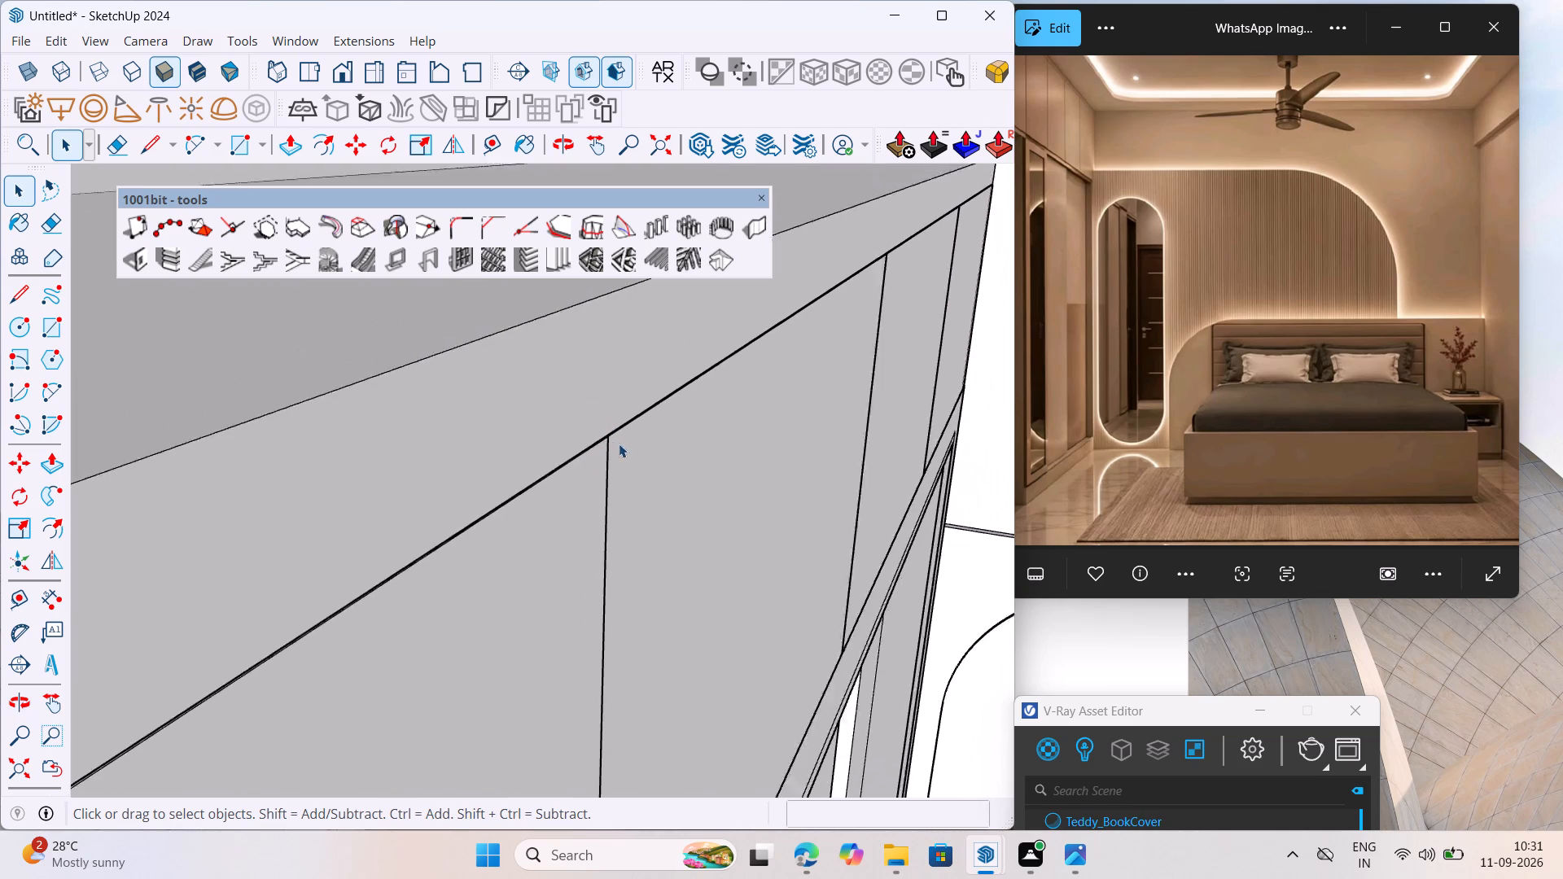
# Examine the loft's shutter joints and top edge up close, and the whole room from outside.
pyautogui.scroll(-10, 619, 444)
pyautogui.moveTo(553, 492); pyautogui.dragTo(612, 448, button='middle')
pyautogui.scroll(20, 349, 579)
pyautogui.scroll(1, 349, 579)
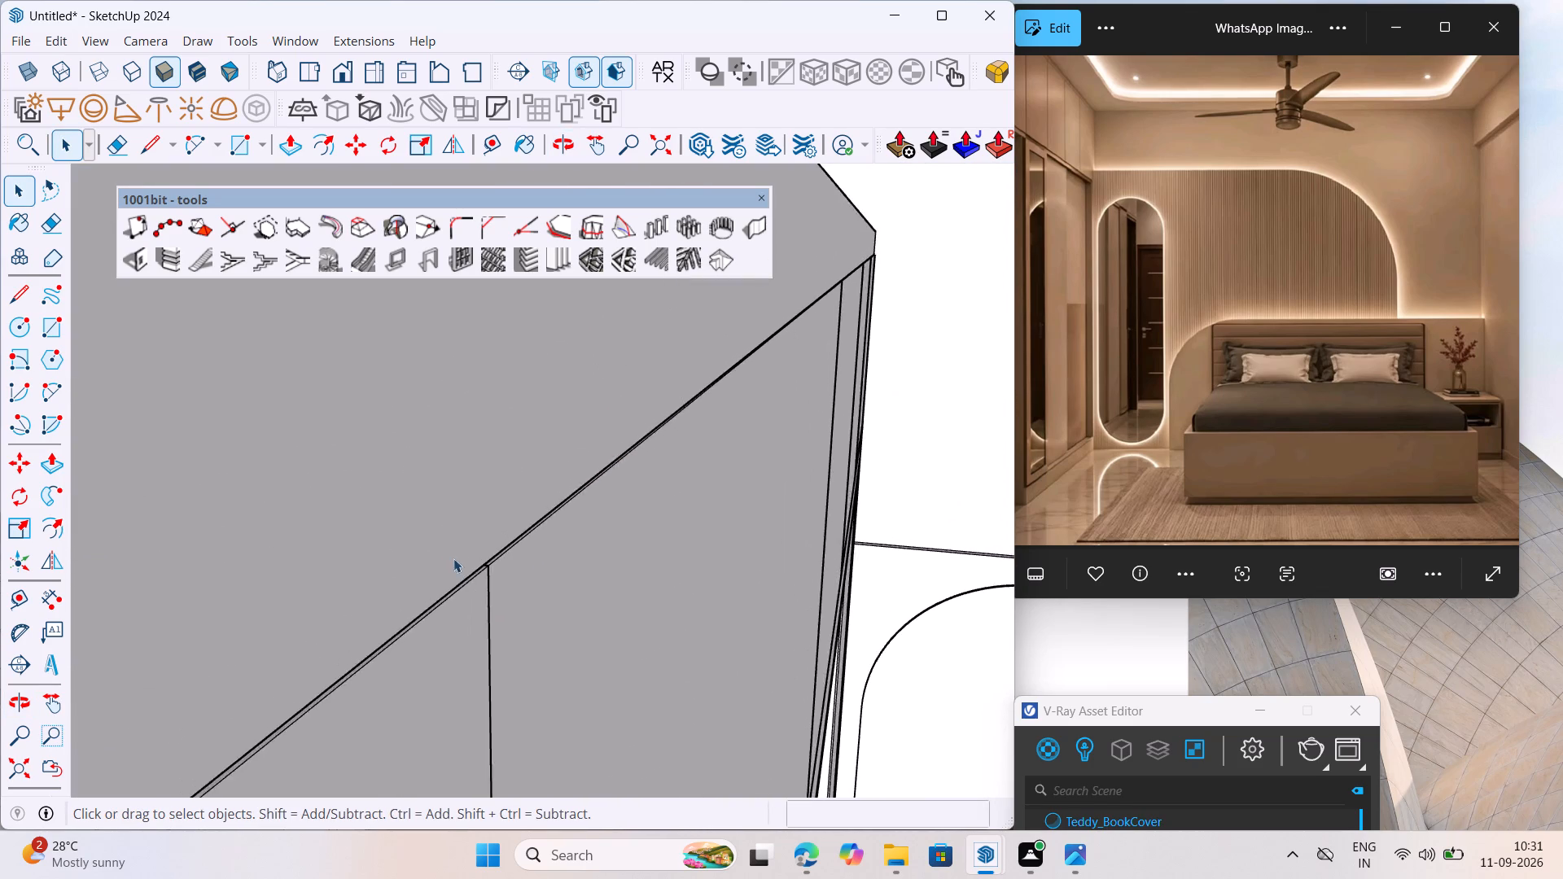
pyautogui.scroll(10, 453, 558)
pyautogui.moveTo(494, 578); pyautogui.dragTo(617, 508, button='middle')
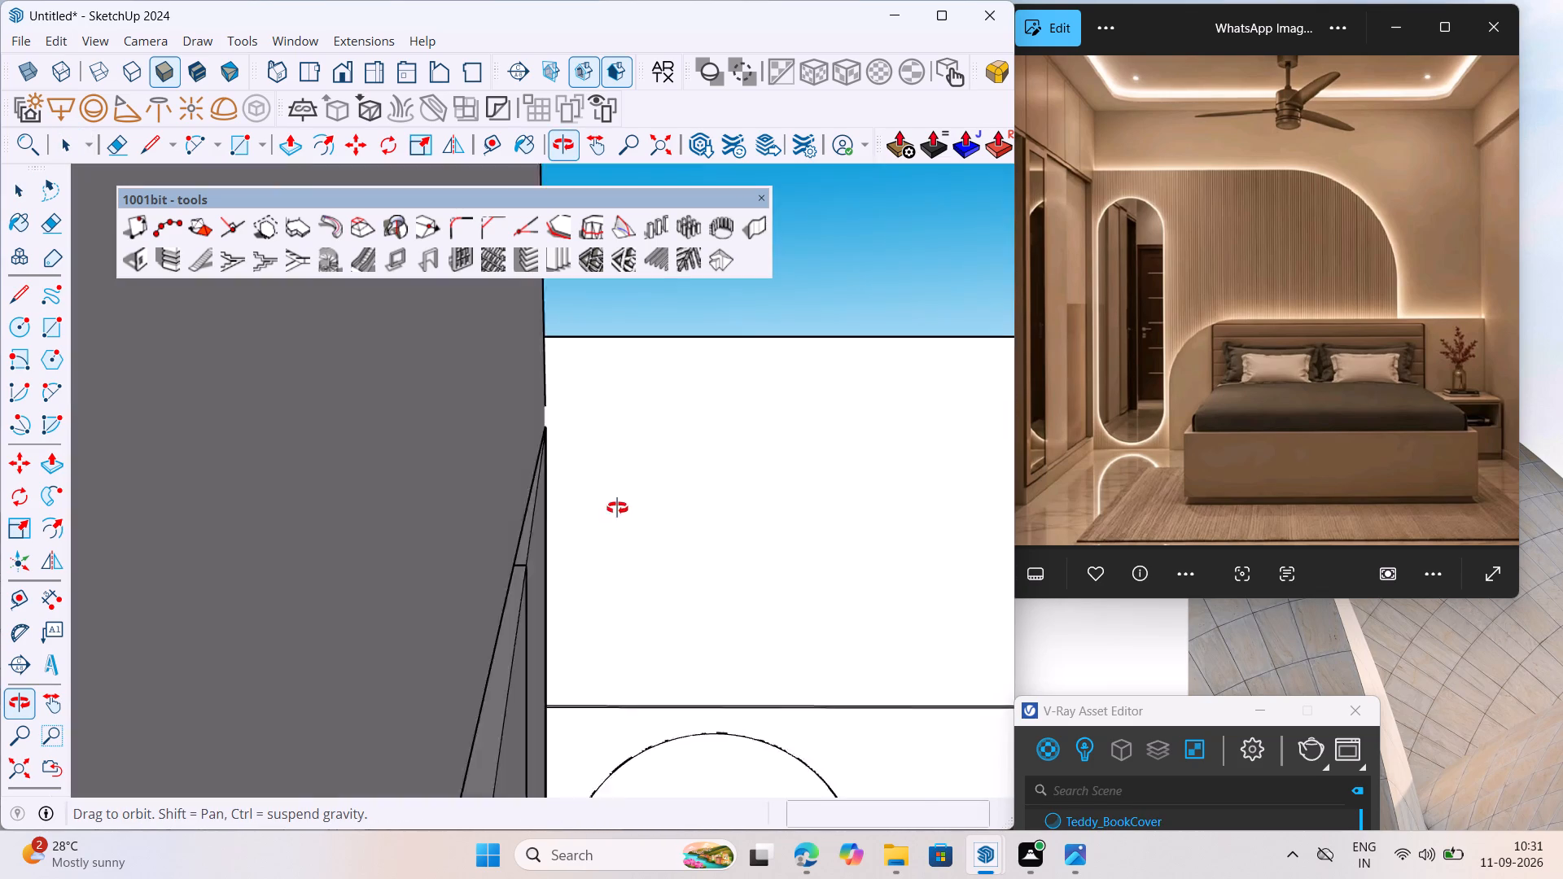
pyautogui.moveTo(617, 508); pyautogui.dragTo(732, 550, button='middle')
pyautogui.scroll(-7, 667, 553)
pyautogui.scroll(-7, 366, 509)
pyautogui.scroll(-7, 250, 501)
pyautogui.click(187, 475)
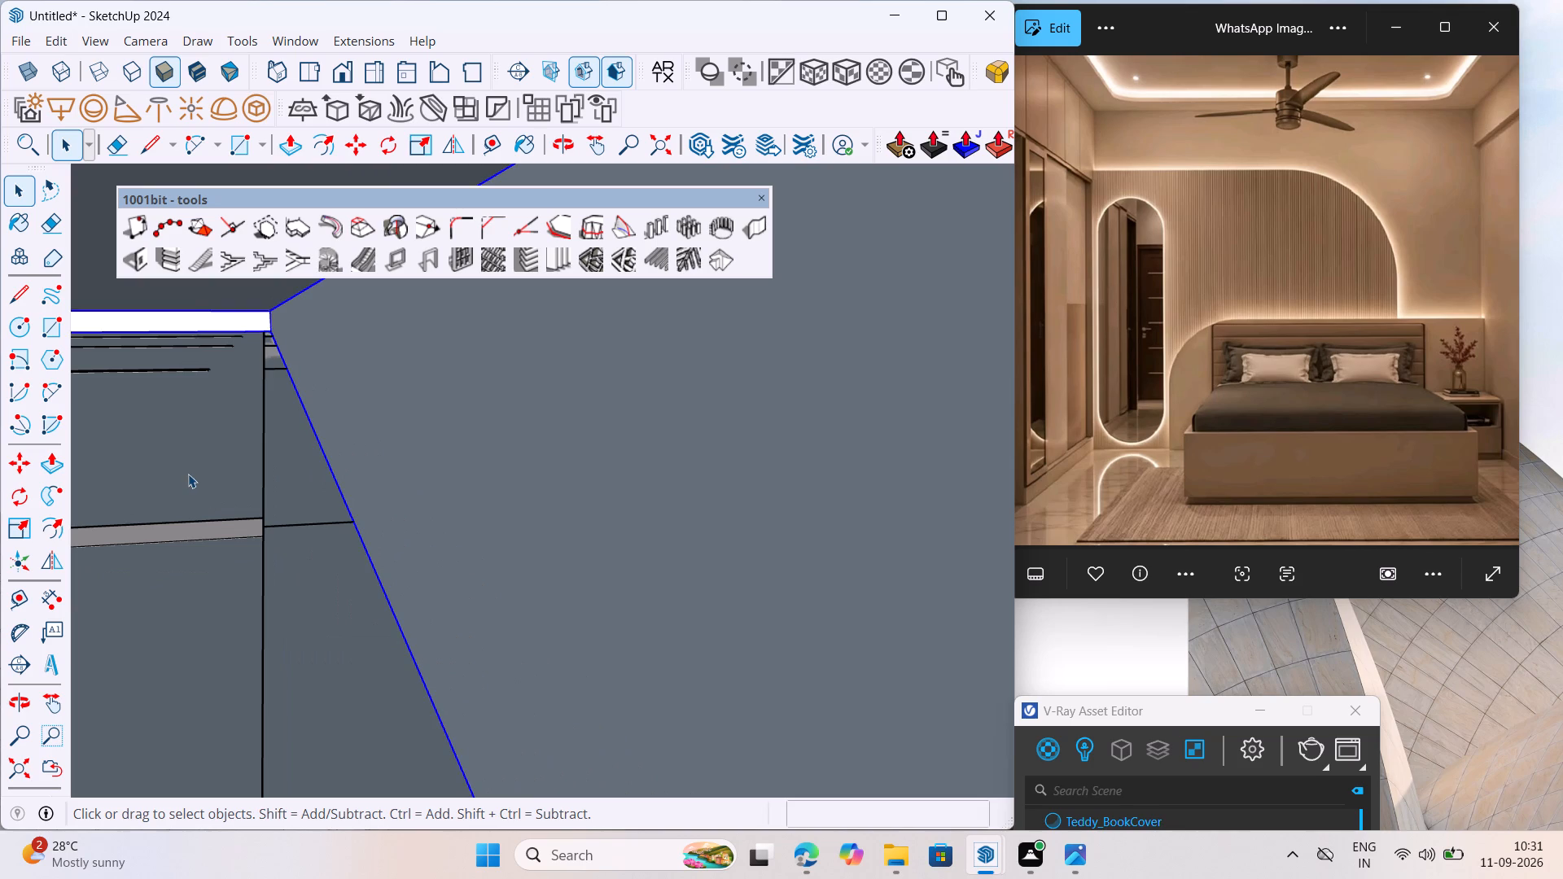
pyautogui.scroll(-12, 235, 448)
pyautogui.click(15, 764)
pyautogui.moveTo(331, 649); pyautogui.dragTo(274, 658, button='middle')
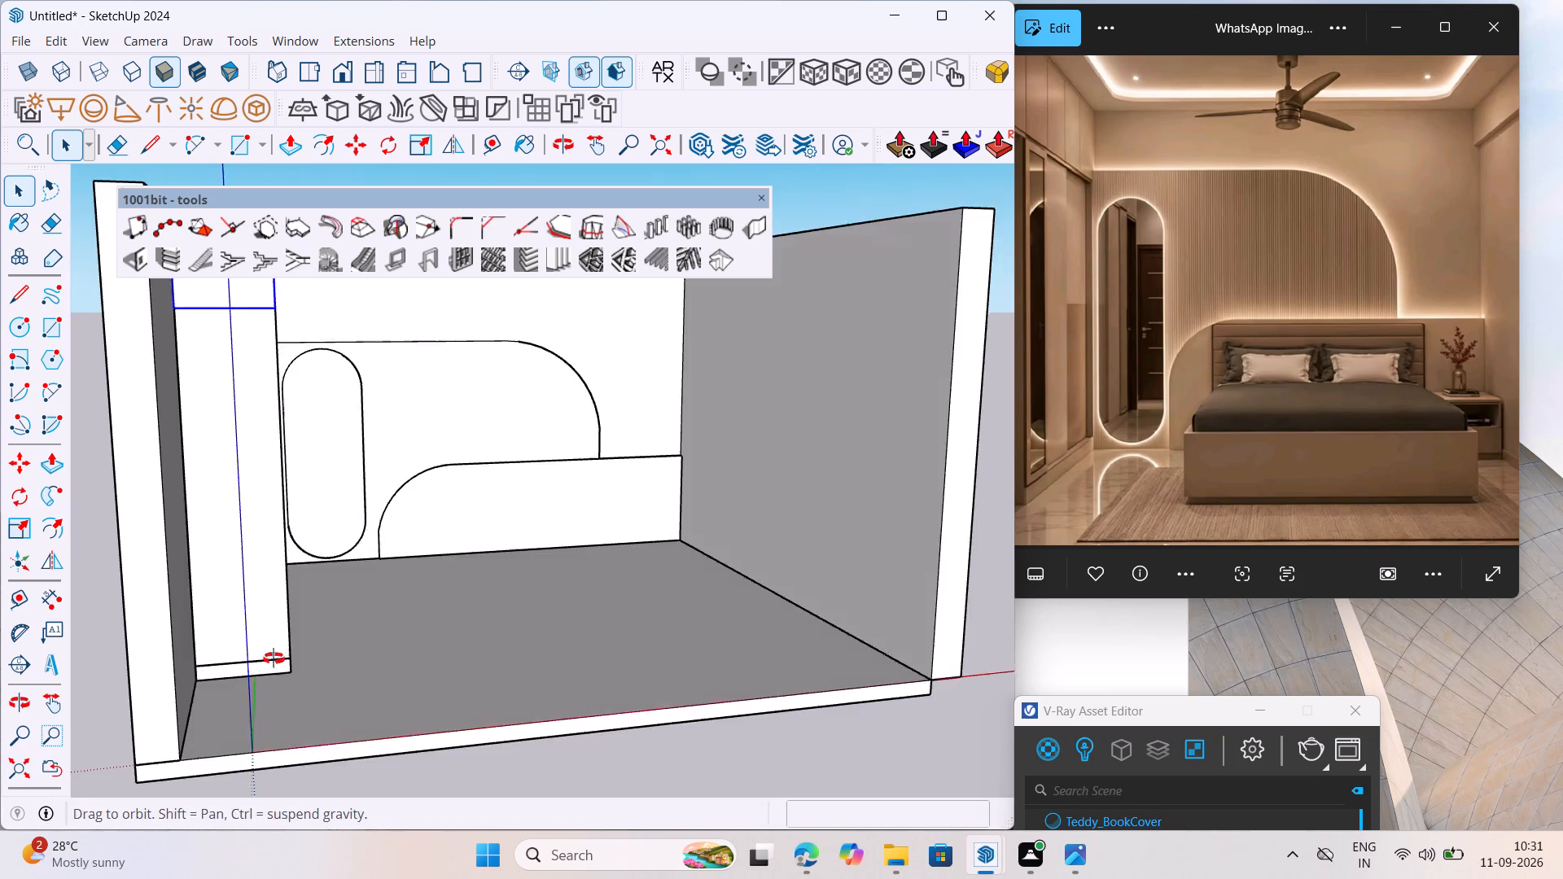
pyautogui.moveTo(274, 658); pyautogui.dragTo(30, 673, button='middle')
pyautogui.scroll(-8, 351, 533)
pyautogui.moveTo(387, 552); pyautogui.dragTo(285, 529, button='middle')
pyautogui.scroll(13, 351, 374)
pyautogui.scroll(-7, 389, 408)
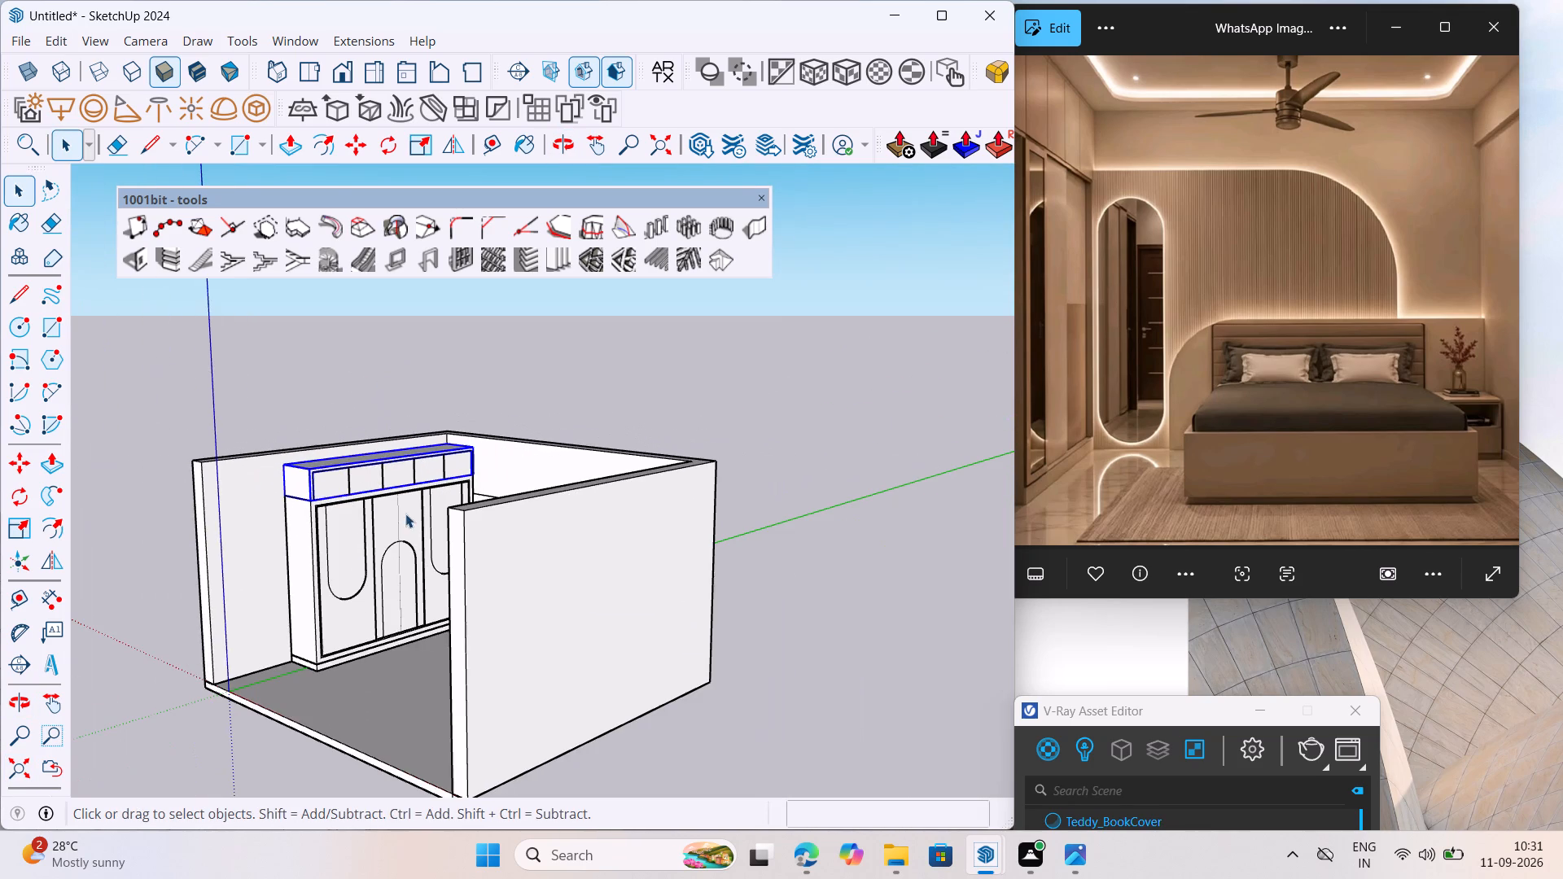
# Unhide the hidden geometry to bring back the room's ceiling.
pyautogui.click(58, 35)
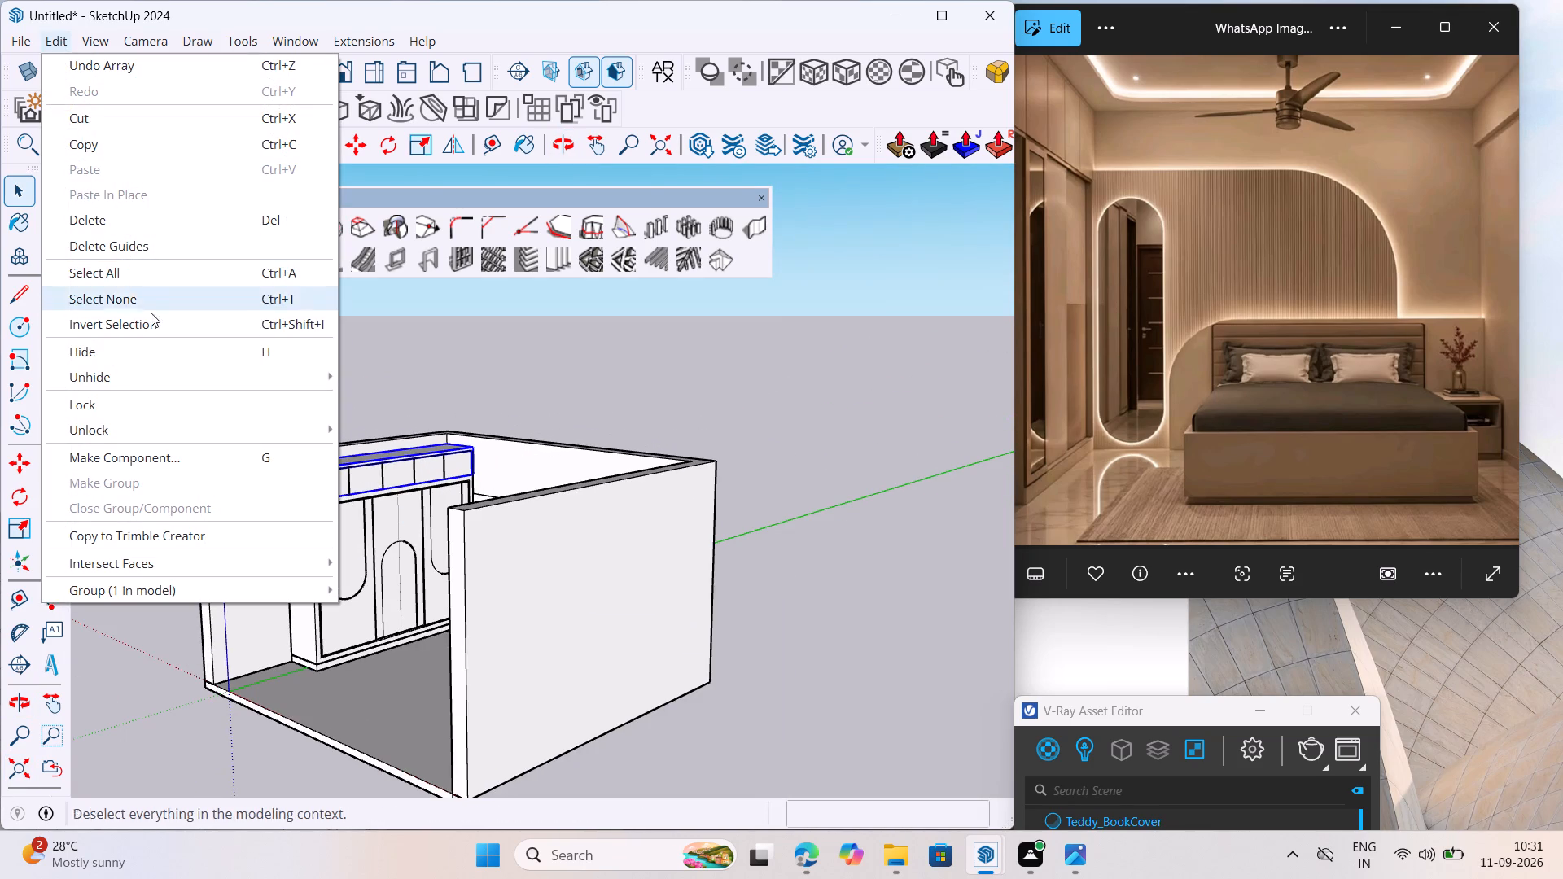
pyautogui.click(135, 380)
pyautogui.click(380, 424)
# Examine the wardrobe's frame, sliding shutters and base up close and compare them with the wardrobe in the reference photo.
pyautogui.scroll(-1, 381, 457)
pyautogui.scroll(1, 363, 603)
pyautogui.moveTo(358, 601); pyautogui.dragTo(482, 523, button='middle')
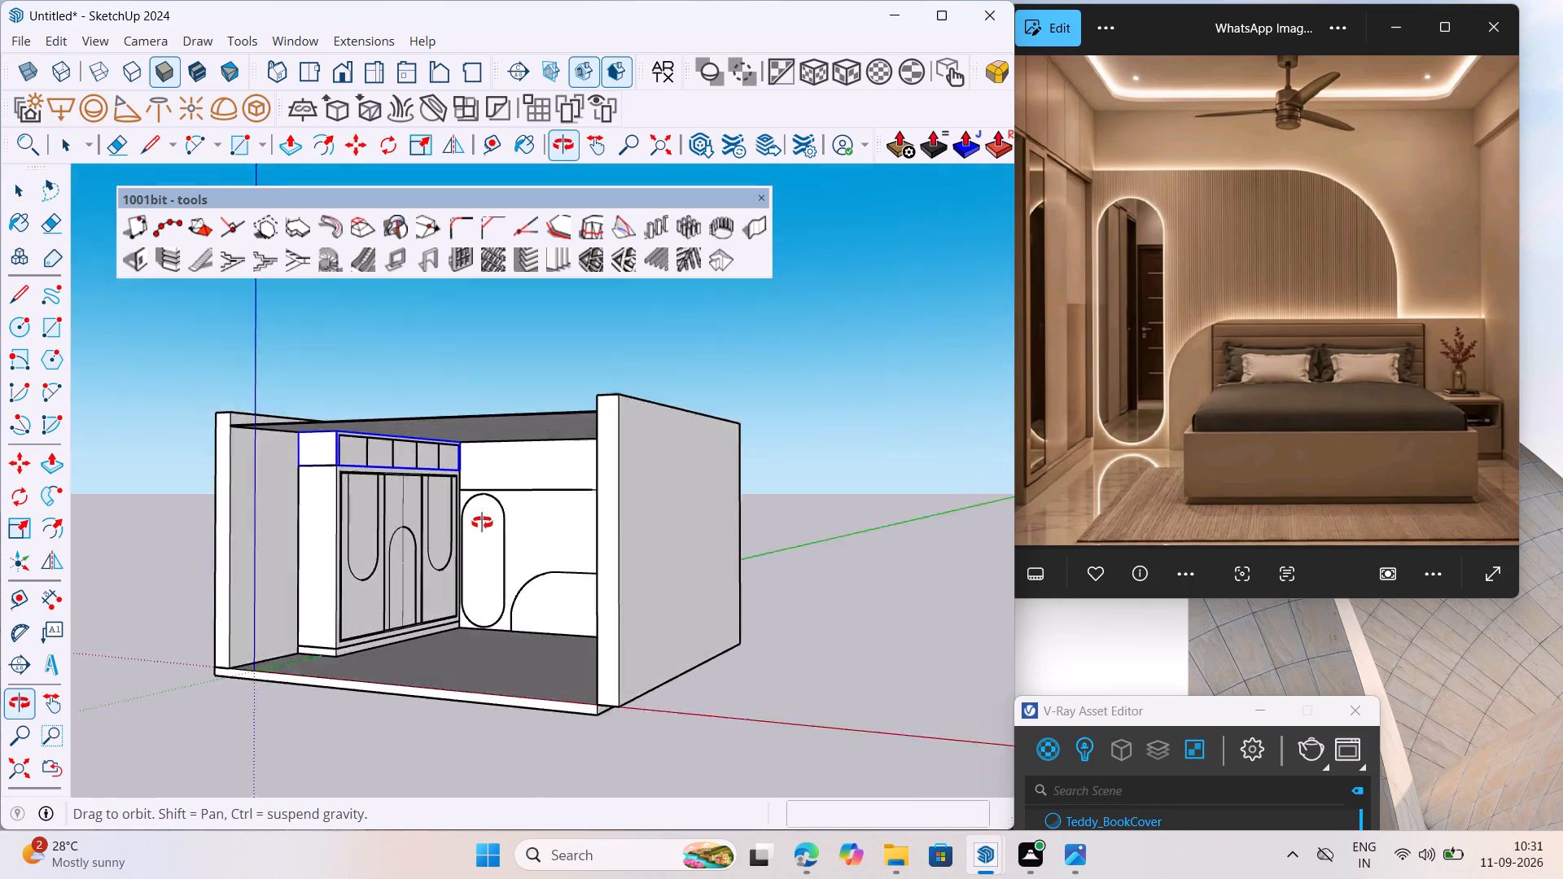
pyautogui.moveTo(482, 523); pyautogui.dragTo(497, 509, button='middle')
pyautogui.scroll(6, 350, 414)
pyautogui.moveTo(404, 477); pyautogui.dragTo(515, 537, button='middle')
pyautogui.scroll(6, 453, 508)
pyautogui.moveTo(452, 533); pyautogui.dragTo(258, 483, button='middle')
pyautogui.scroll(-6, 466, 377)
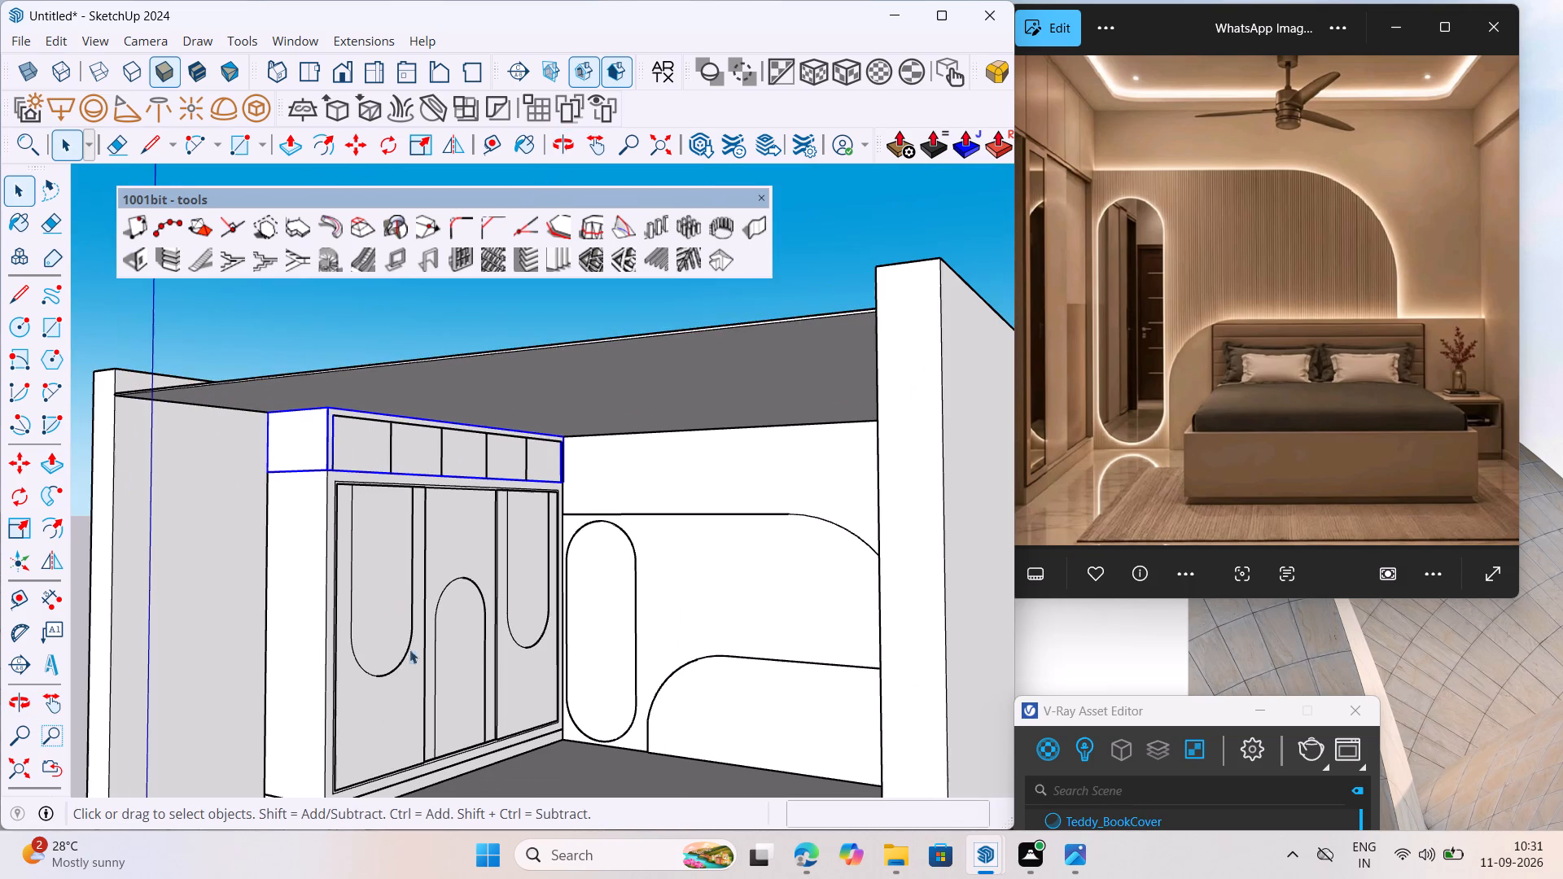
pyautogui.scroll(6, 391, 799)
pyautogui.scroll(-7, 472, 541)
pyautogui.scroll(17, 409, 681)
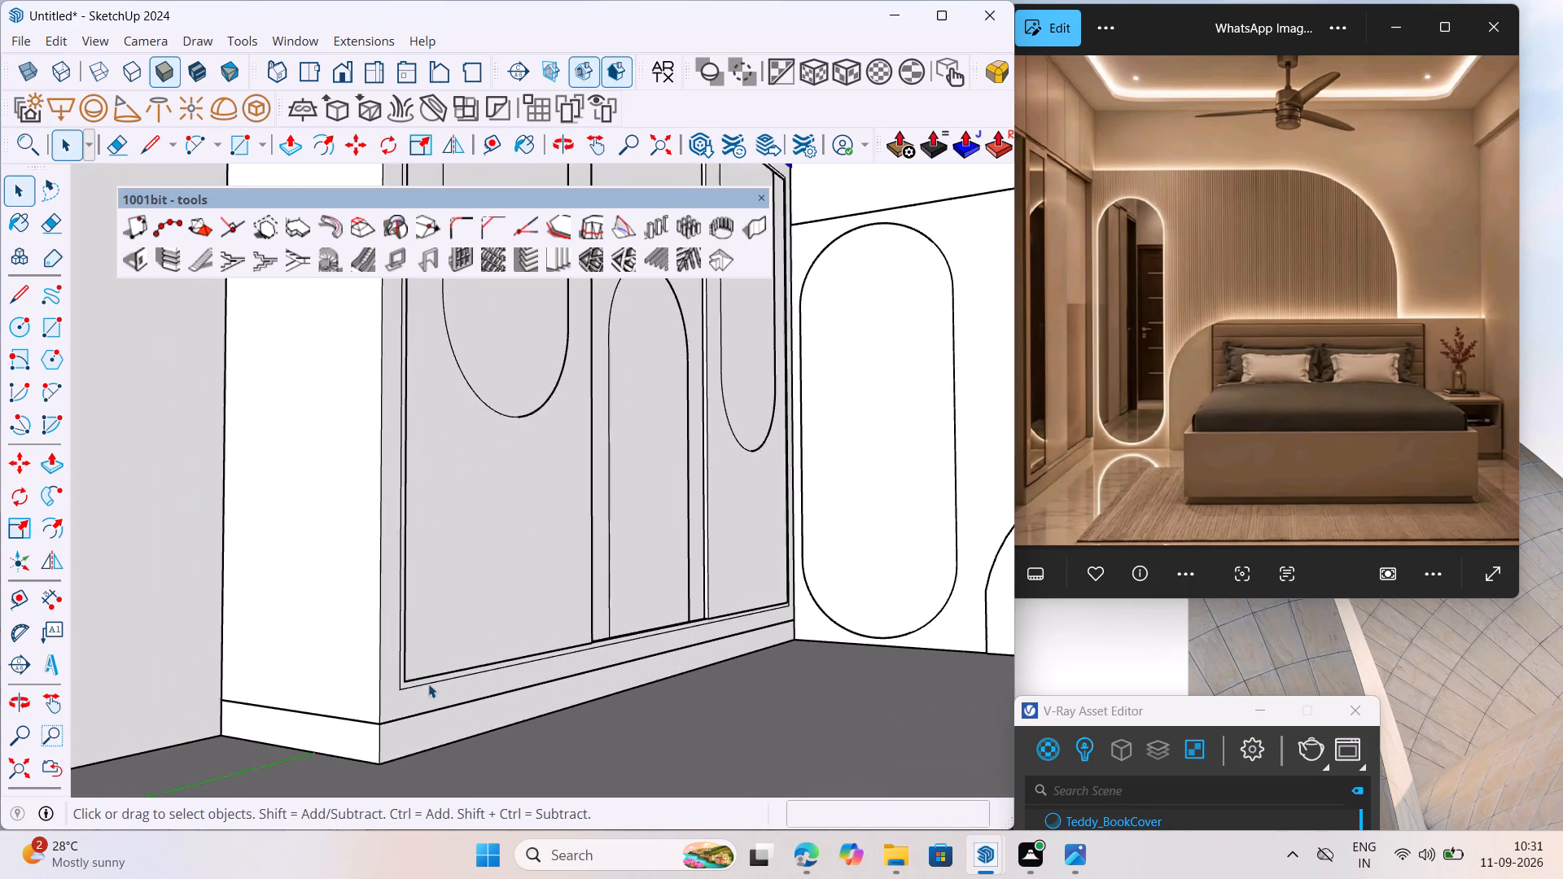
pyautogui.moveTo(428, 684); pyautogui.dragTo(293, 765, button='middle')
pyautogui.scroll(14, 303, 765)
pyautogui.moveTo(210, 711); pyautogui.dragTo(76, 768, button='middle')
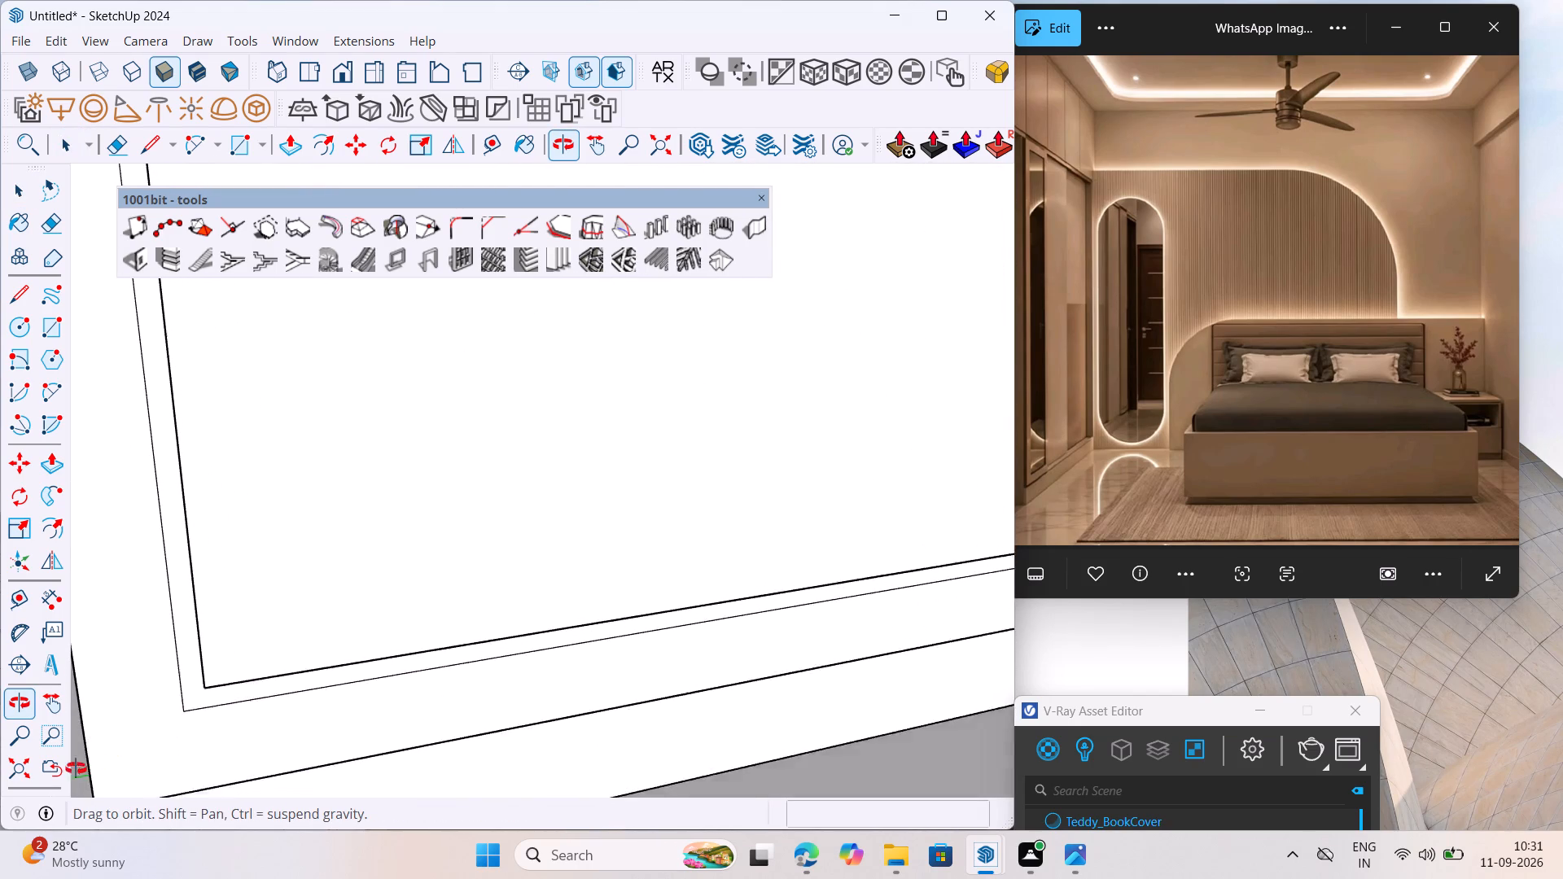
pyautogui.moveTo(76, 768); pyautogui.dragTo(0, 789, button='middle')
pyautogui.scroll(1, 0, 790)
pyautogui.scroll(-12, 174, 523)
pyautogui.scroll(7, 516, 545)
pyautogui.scroll(-4, 476, 667)
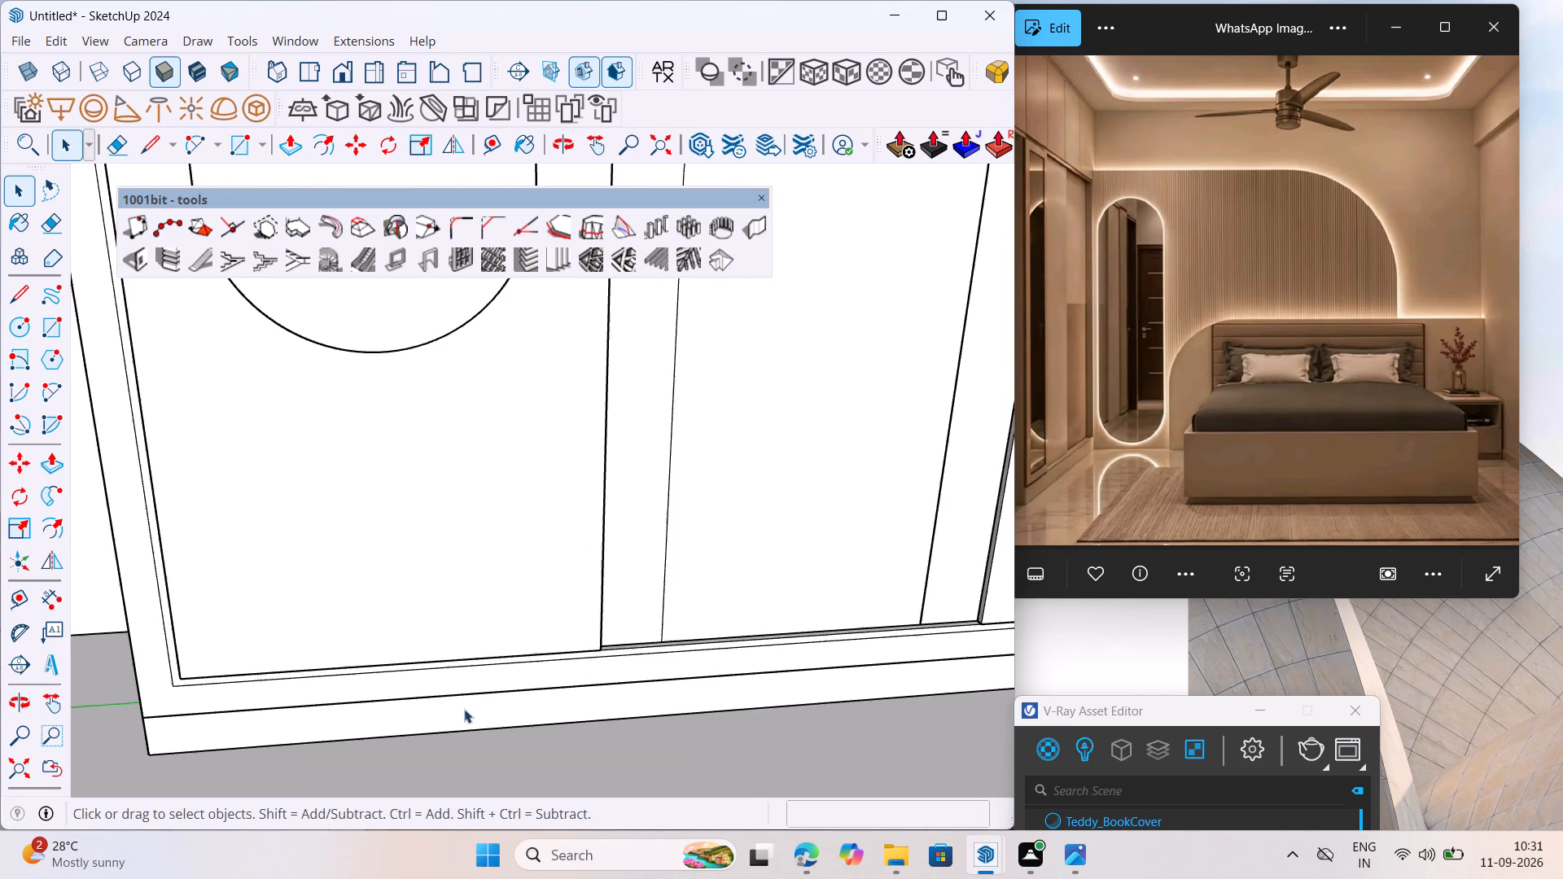
pyautogui.scroll(-8, 464, 709)
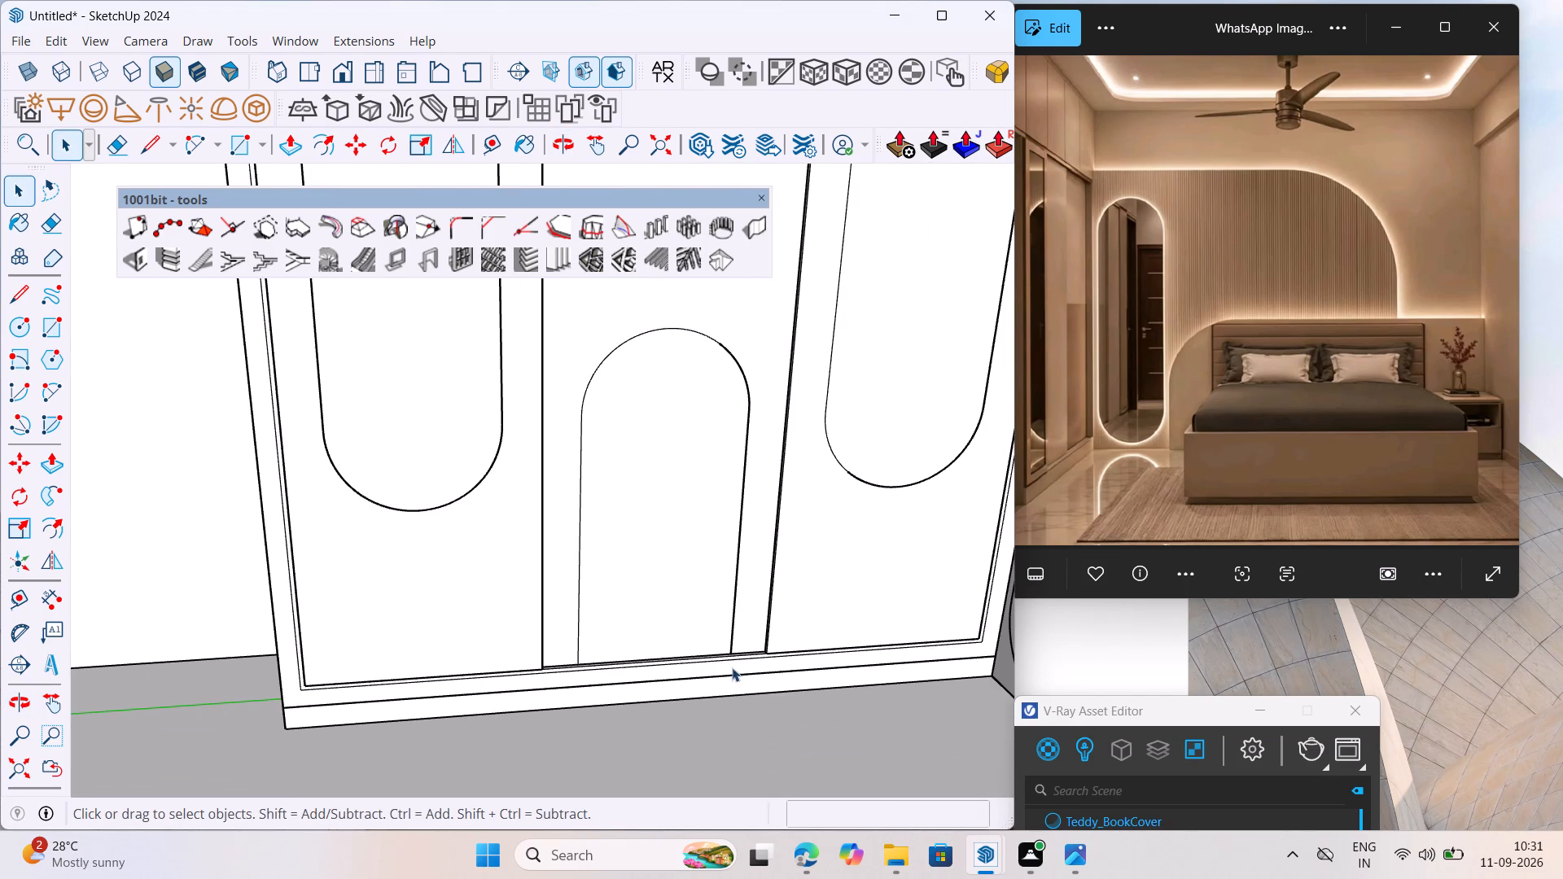
pyautogui.scroll(3, 737, 645)
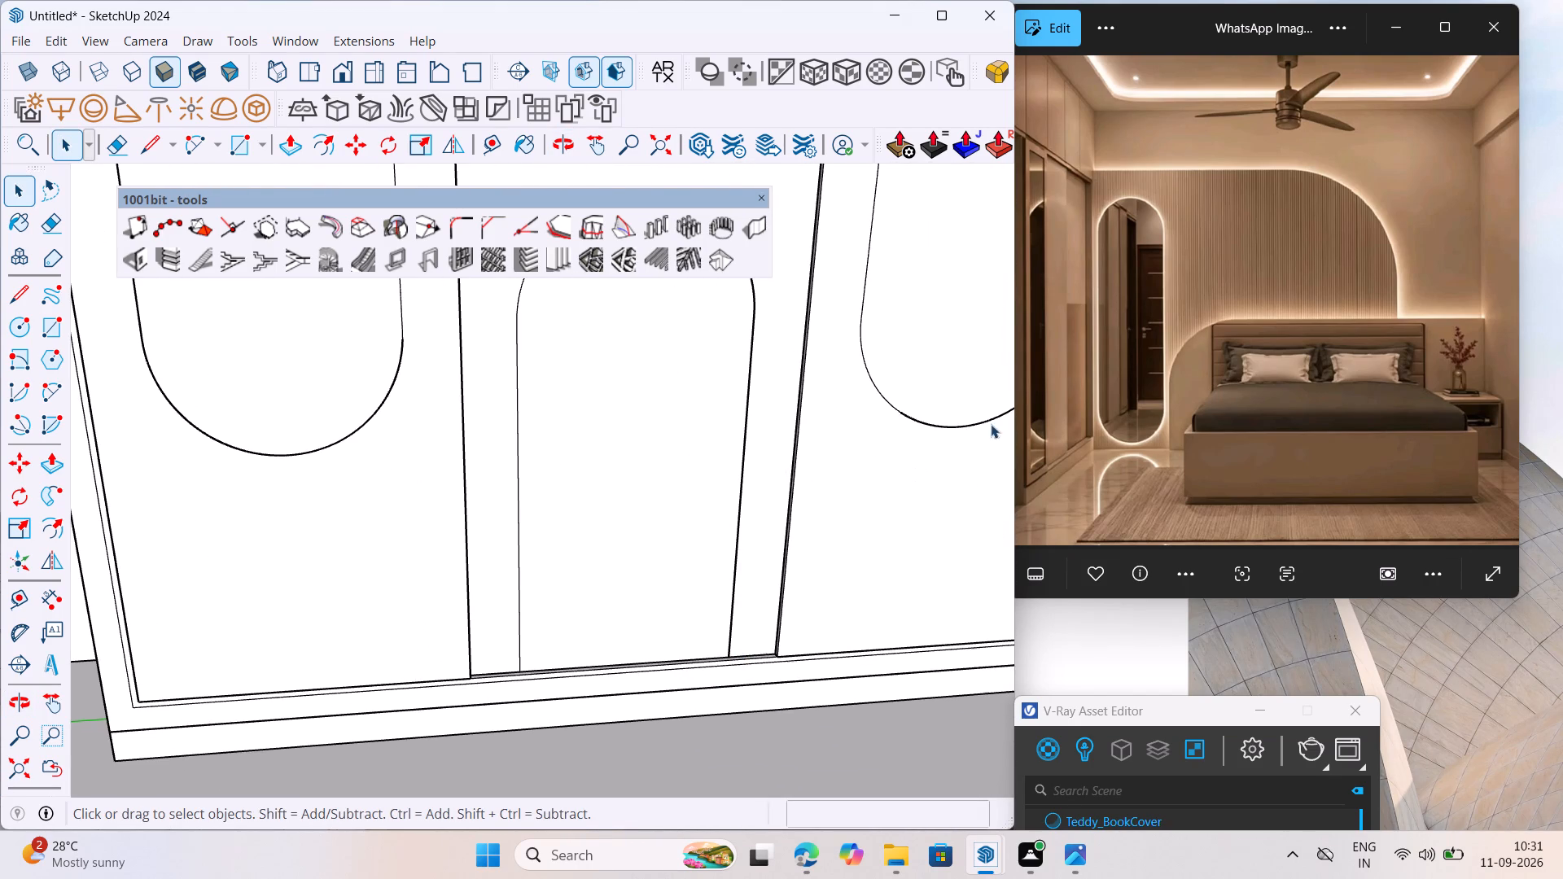
pyautogui.scroll(6, 1049, 444)
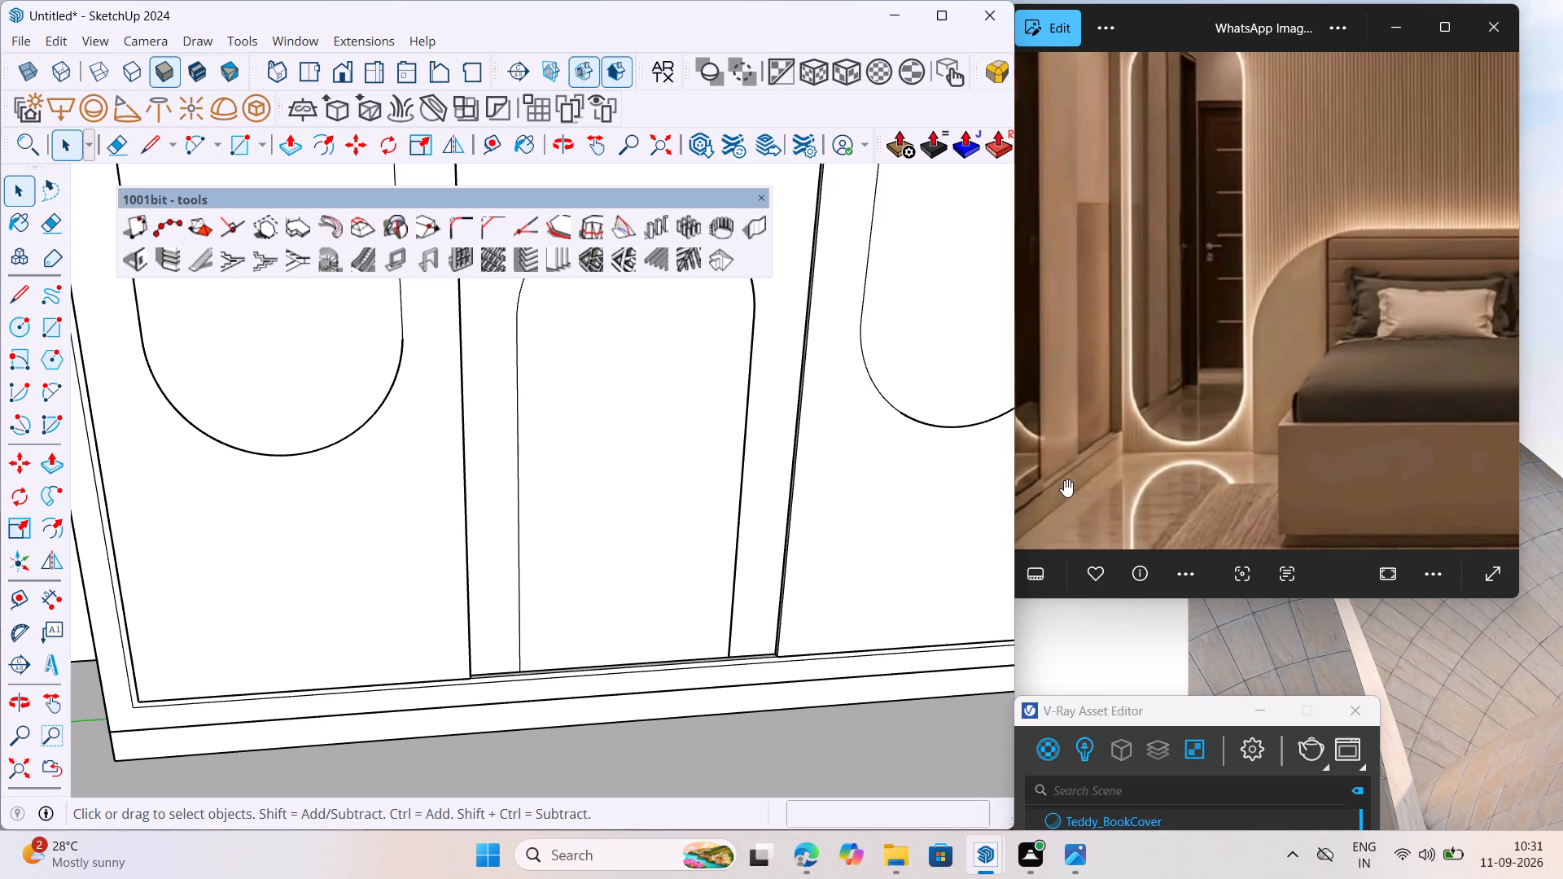
pyautogui.scroll(-7, 1089, 438)
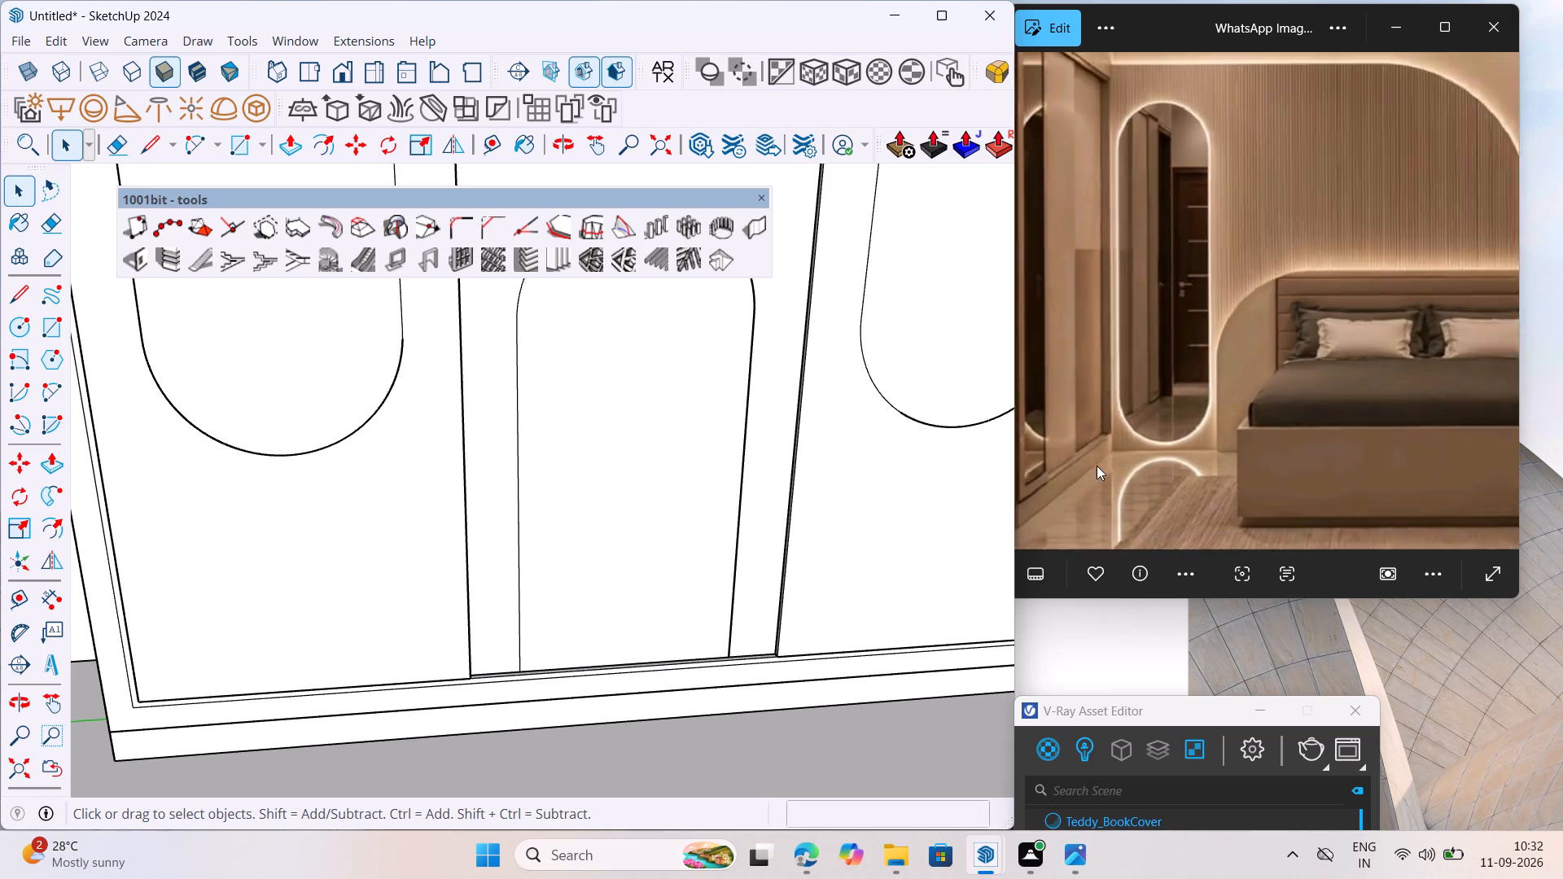
pyautogui.scroll(-6, 1131, 398)
pyautogui.scroll(-14, 576, 514)
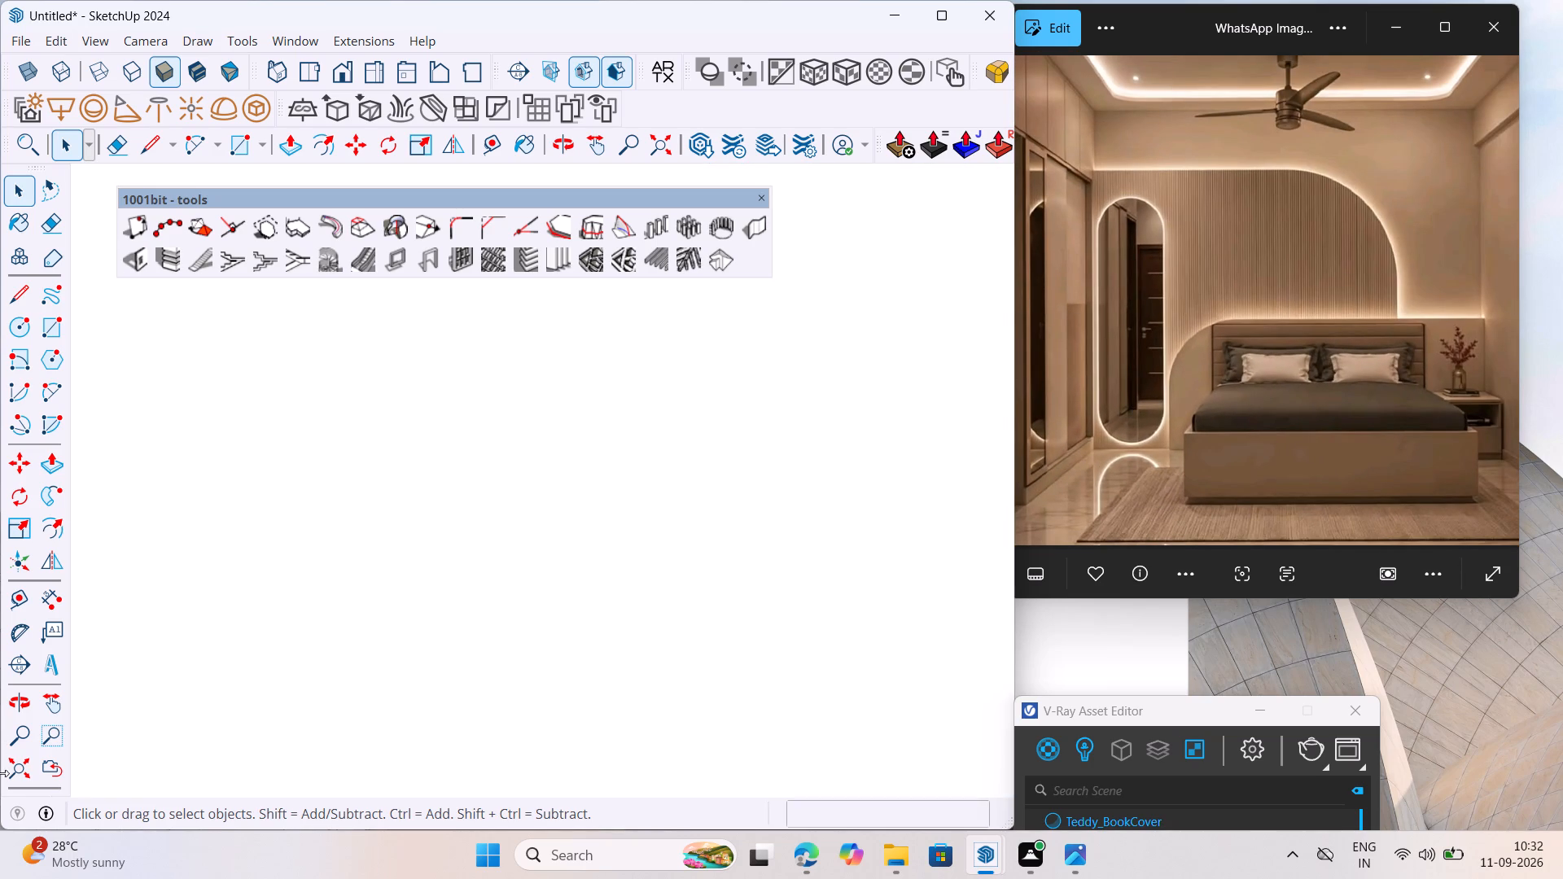
# Examine the whole room, the wardrobe with its loft, and where the loft meets the ceiling.
pyautogui.click(0, 781)
pyautogui.click(12, 771)
pyautogui.moveTo(291, 602); pyautogui.dragTo(570, 601, button='middle')
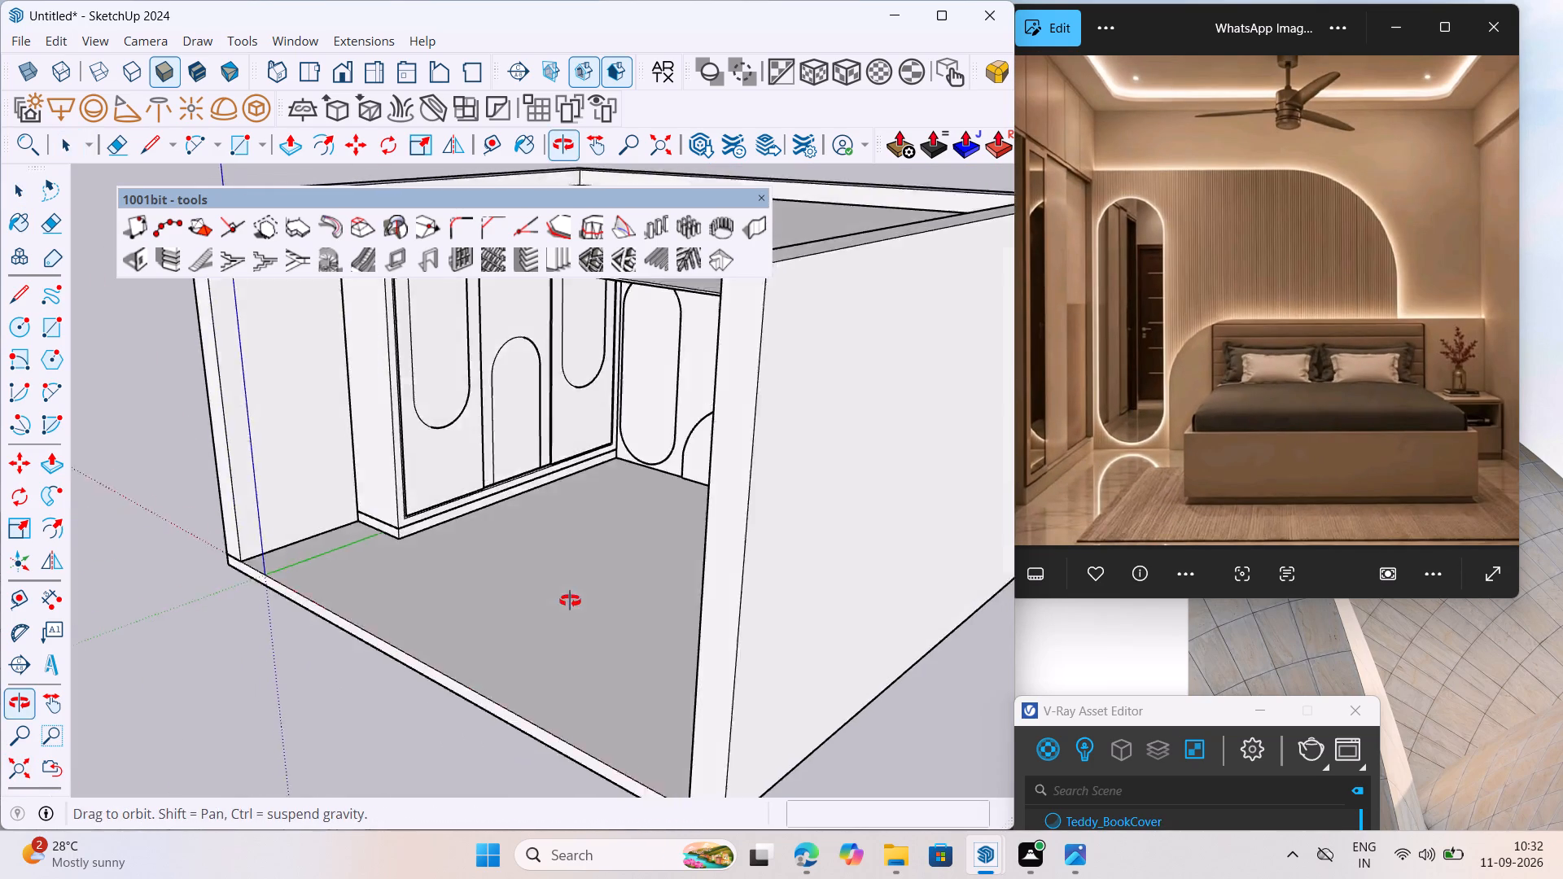
pyautogui.moveTo(570, 601); pyautogui.dragTo(576, 593, button='middle')
pyautogui.scroll(-7, 594, 614)
pyautogui.moveTo(520, 688); pyautogui.dragTo(595, 509, button='middle')
pyautogui.scroll(8, 593, 435)
pyautogui.moveTo(659, 479); pyautogui.dragTo(675, 516, button='middle')
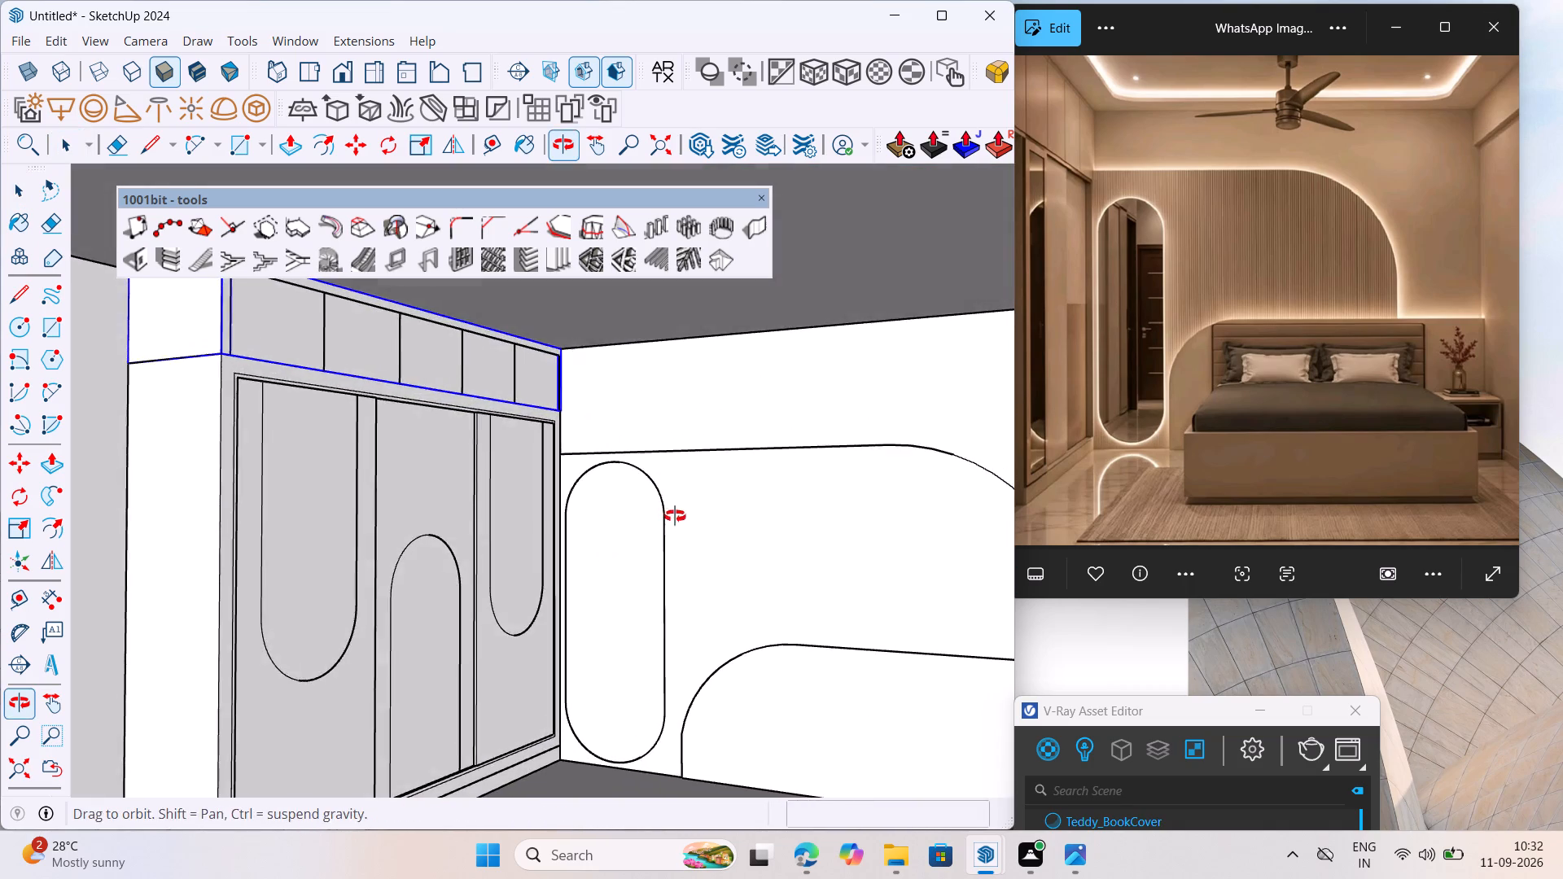
pyautogui.moveTo(675, 516); pyautogui.dragTo(675, 519, button='middle')
pyautogui.scroll(-6, 723, 429)
pyautogui.moveTo(663, 542); pyautogui.dragTo(715, 568, button='middle')
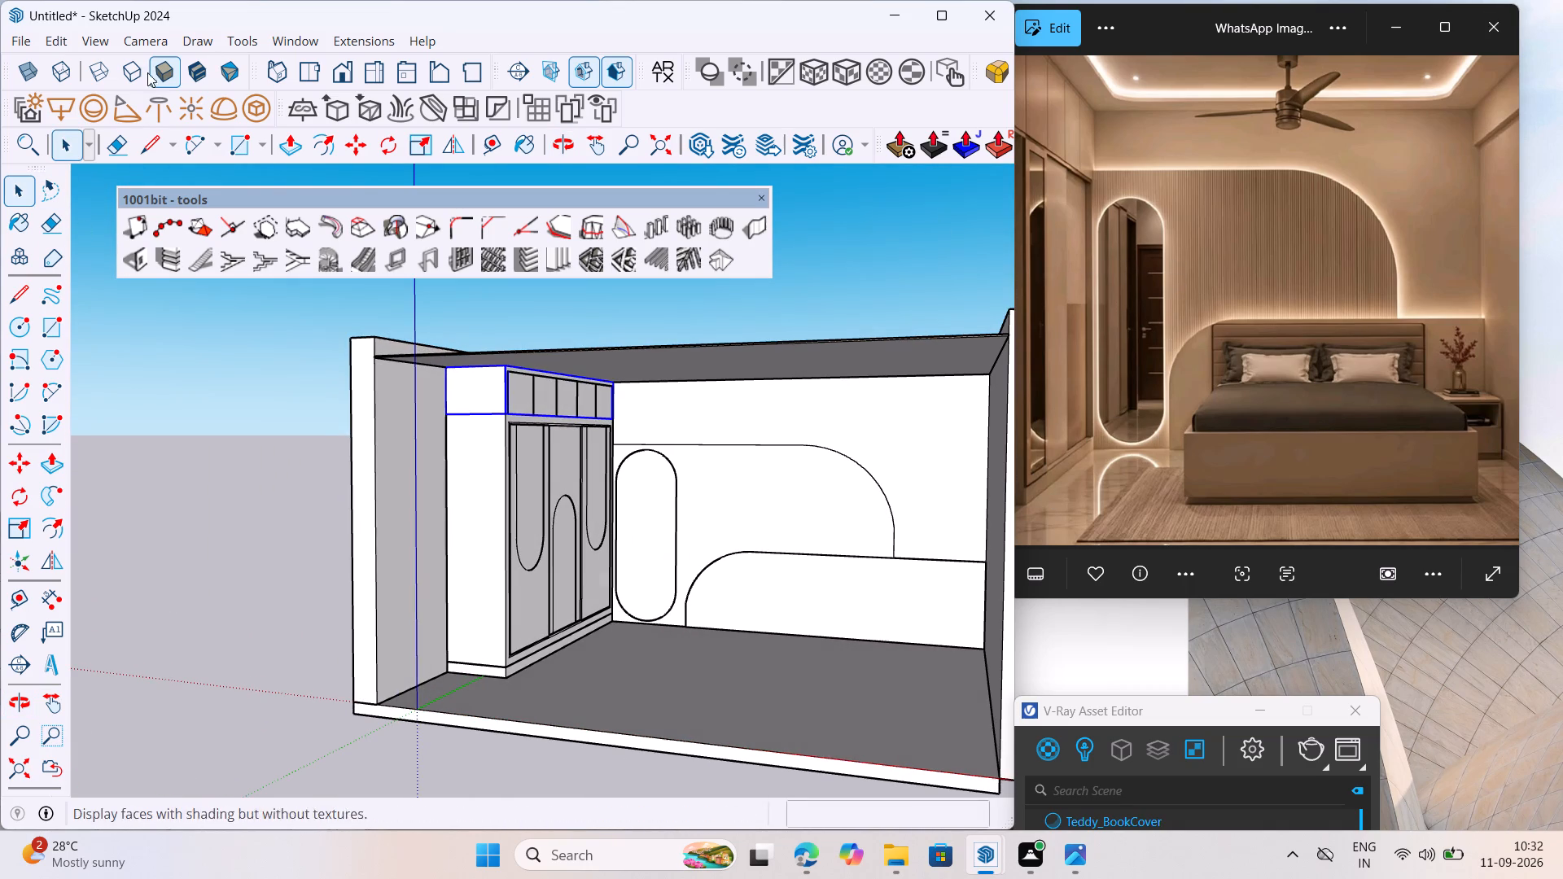
pyautogui.moveTo(554, 420); pyautogui.dragTo(598, 382, button='middle')
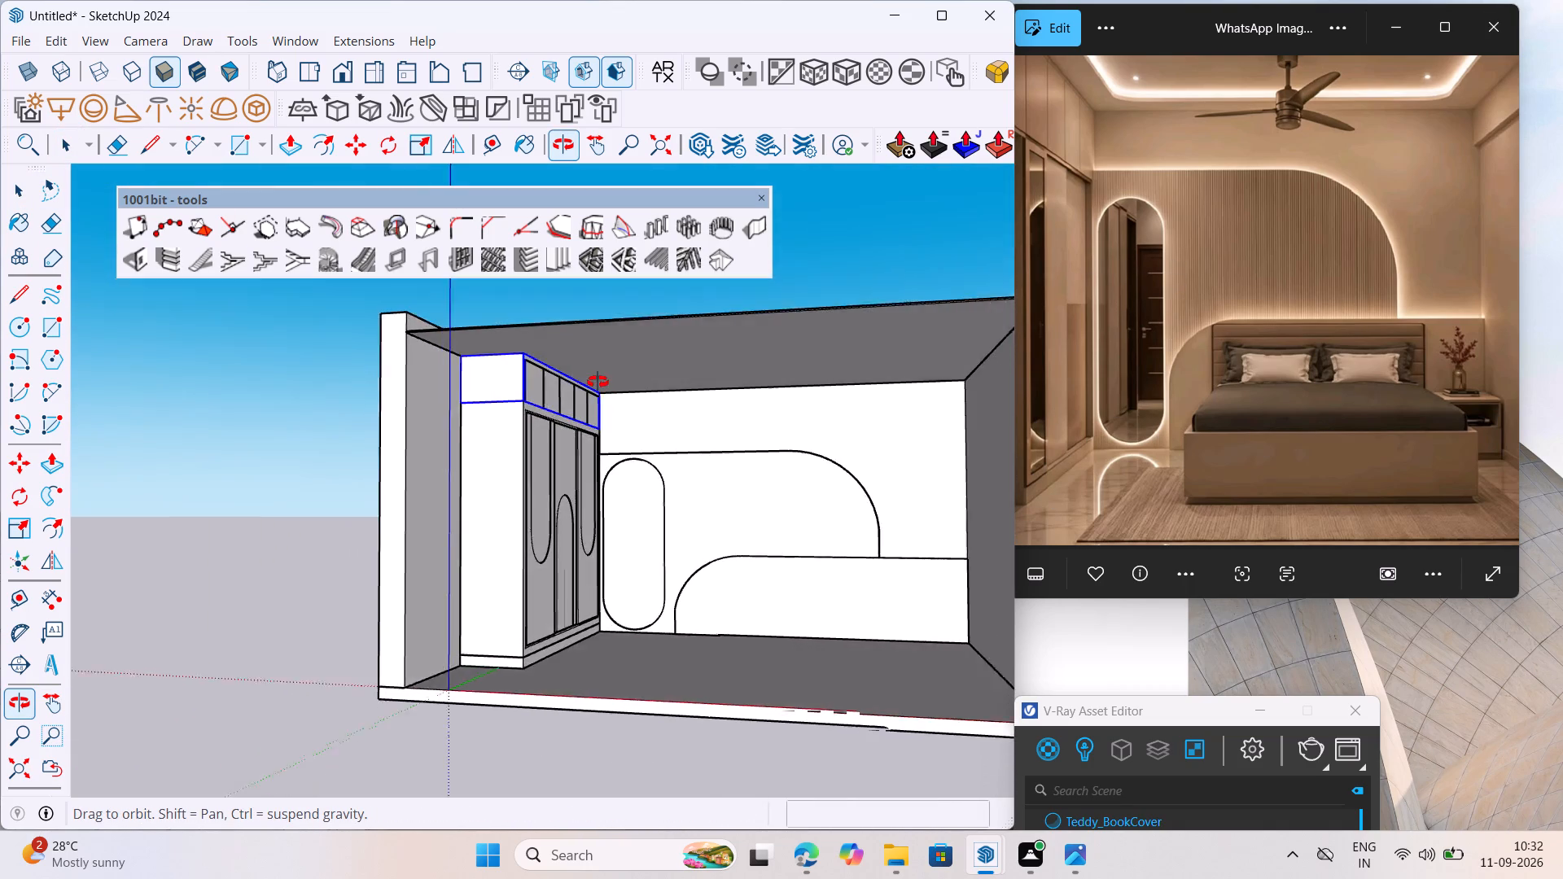
pyautogui.moveTo(598, 382); pyautogui.dragTo(670, 353, button='middle')
pyautogui.scroll(-4, 602, 448)
pyautogui.moveTo(582, 439); pyautogui.dragTo(578, 400, button='middle')
pyautogui.scroll(13, 558, 365)
pyautogui.moveTo(616, 494); pyautogui.dragTo(586, 492, button='middle')
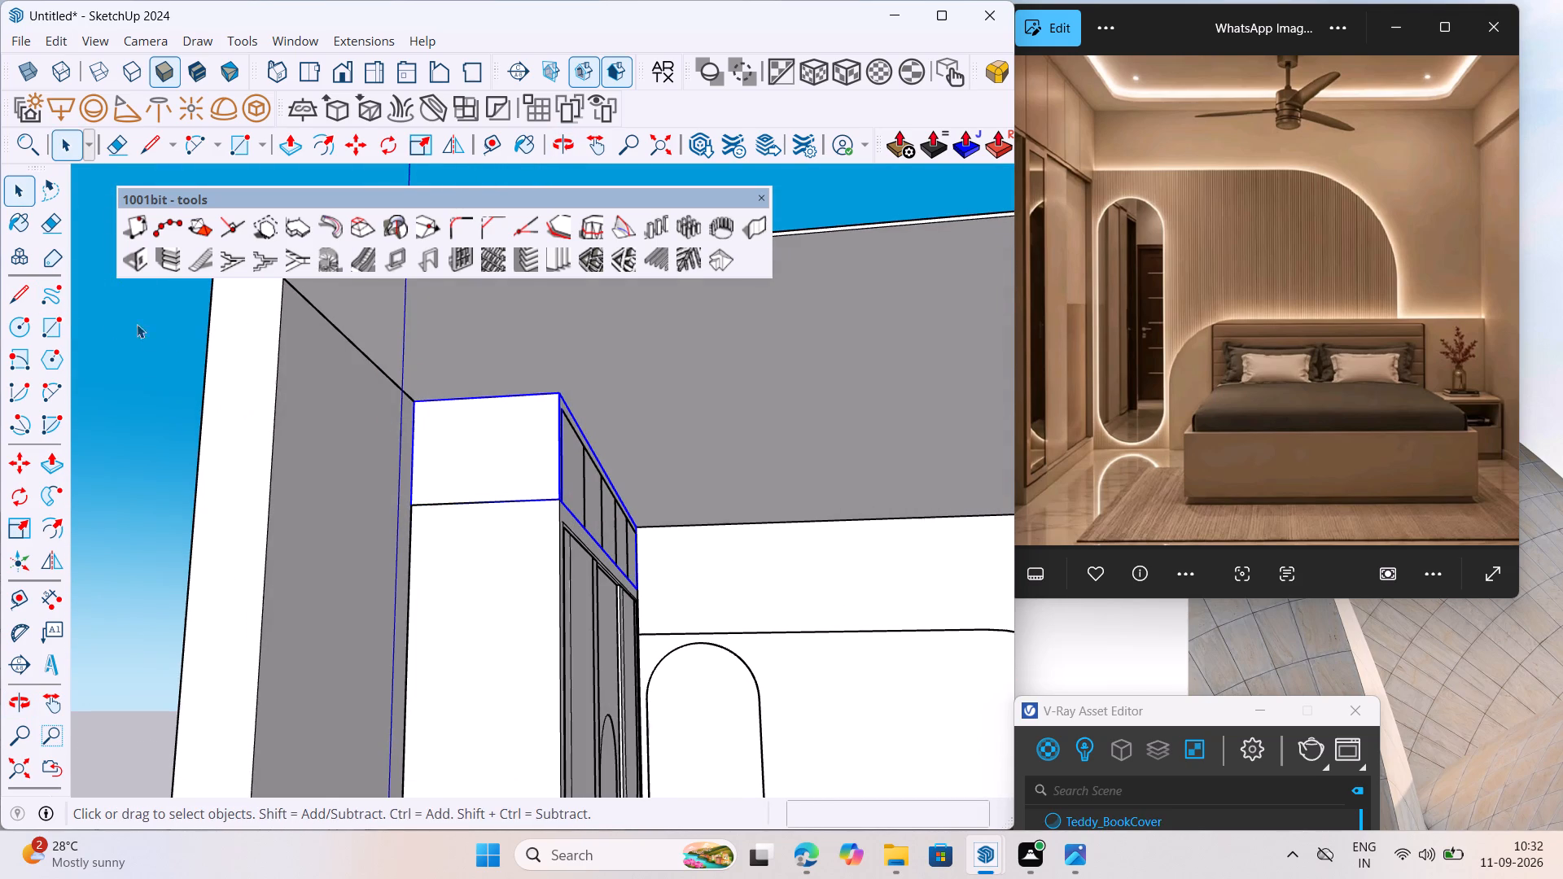
pyautogui.scroll(-7, 1184, 265)
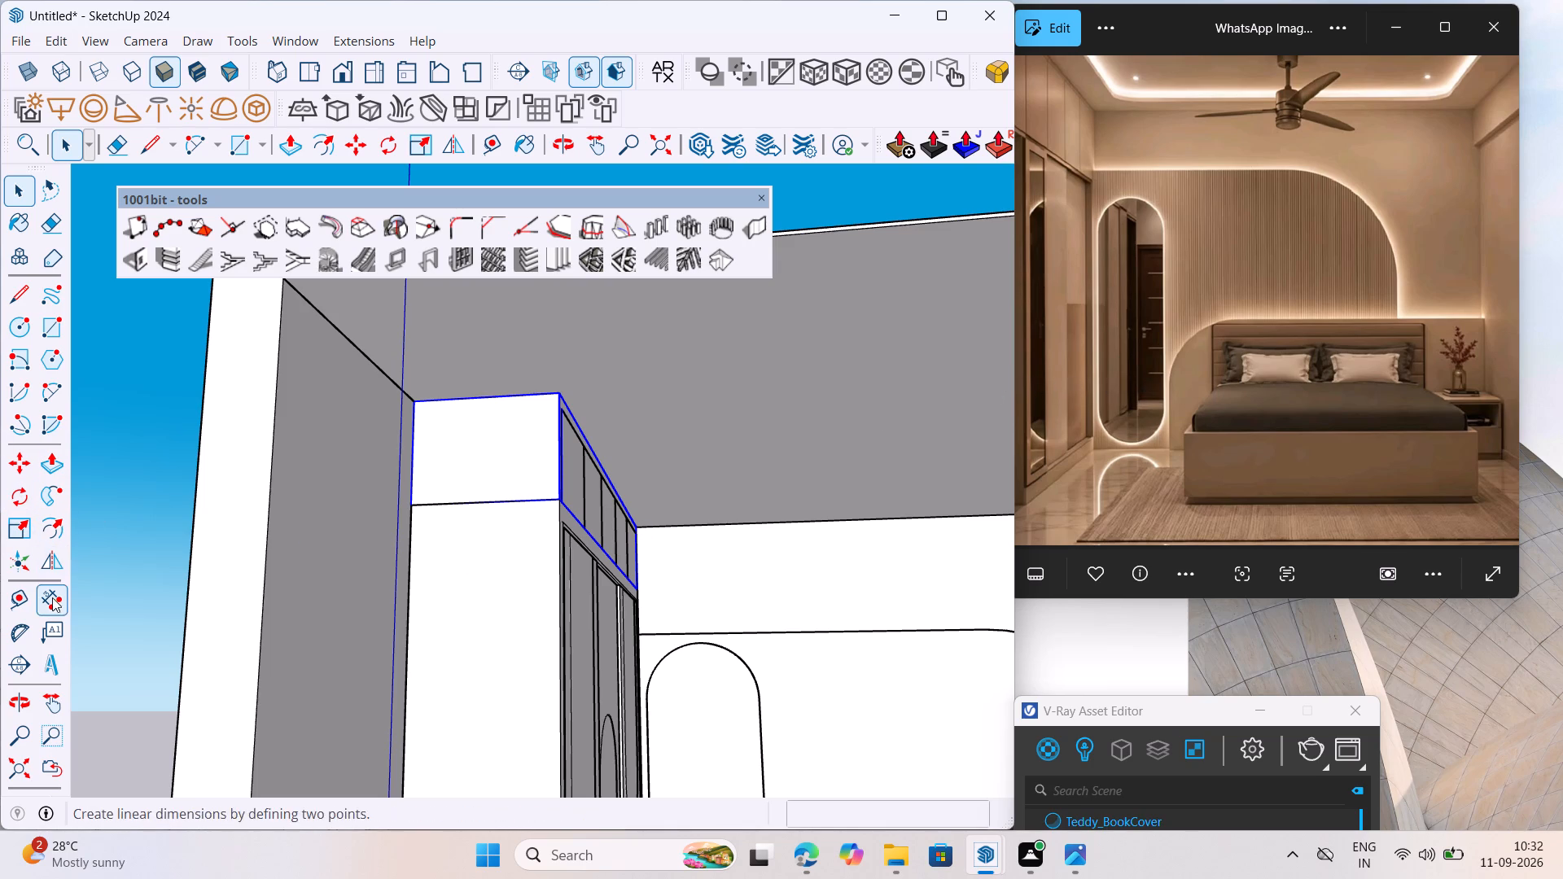
# Open the ceiling group for editing.
pyautogui.click(46, 528)
pyautogui.press('space')
pyautogui.tripleClick(810, 444)
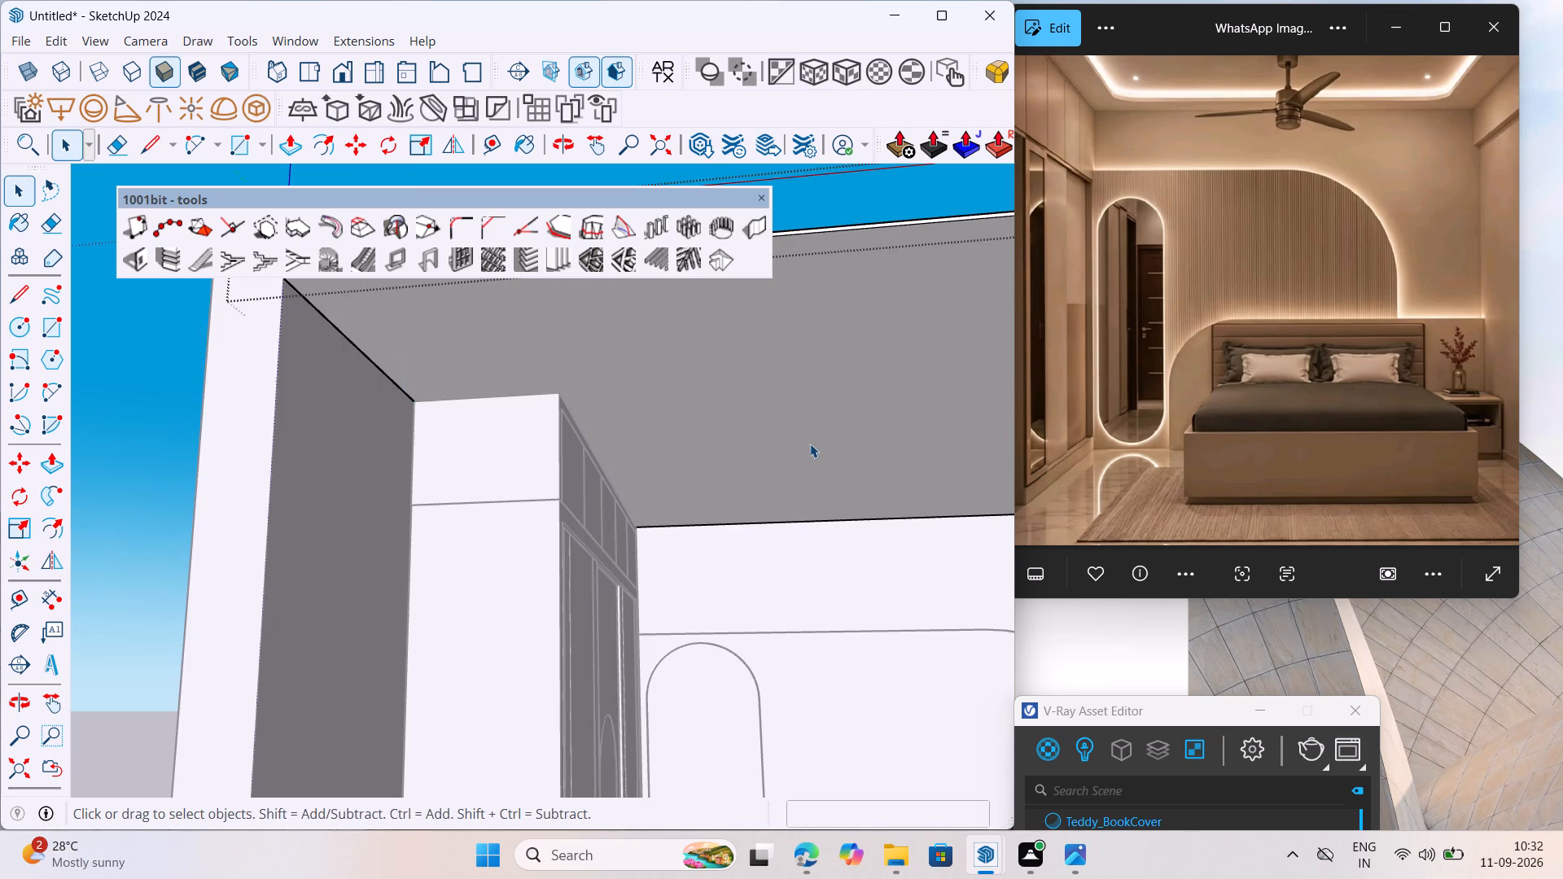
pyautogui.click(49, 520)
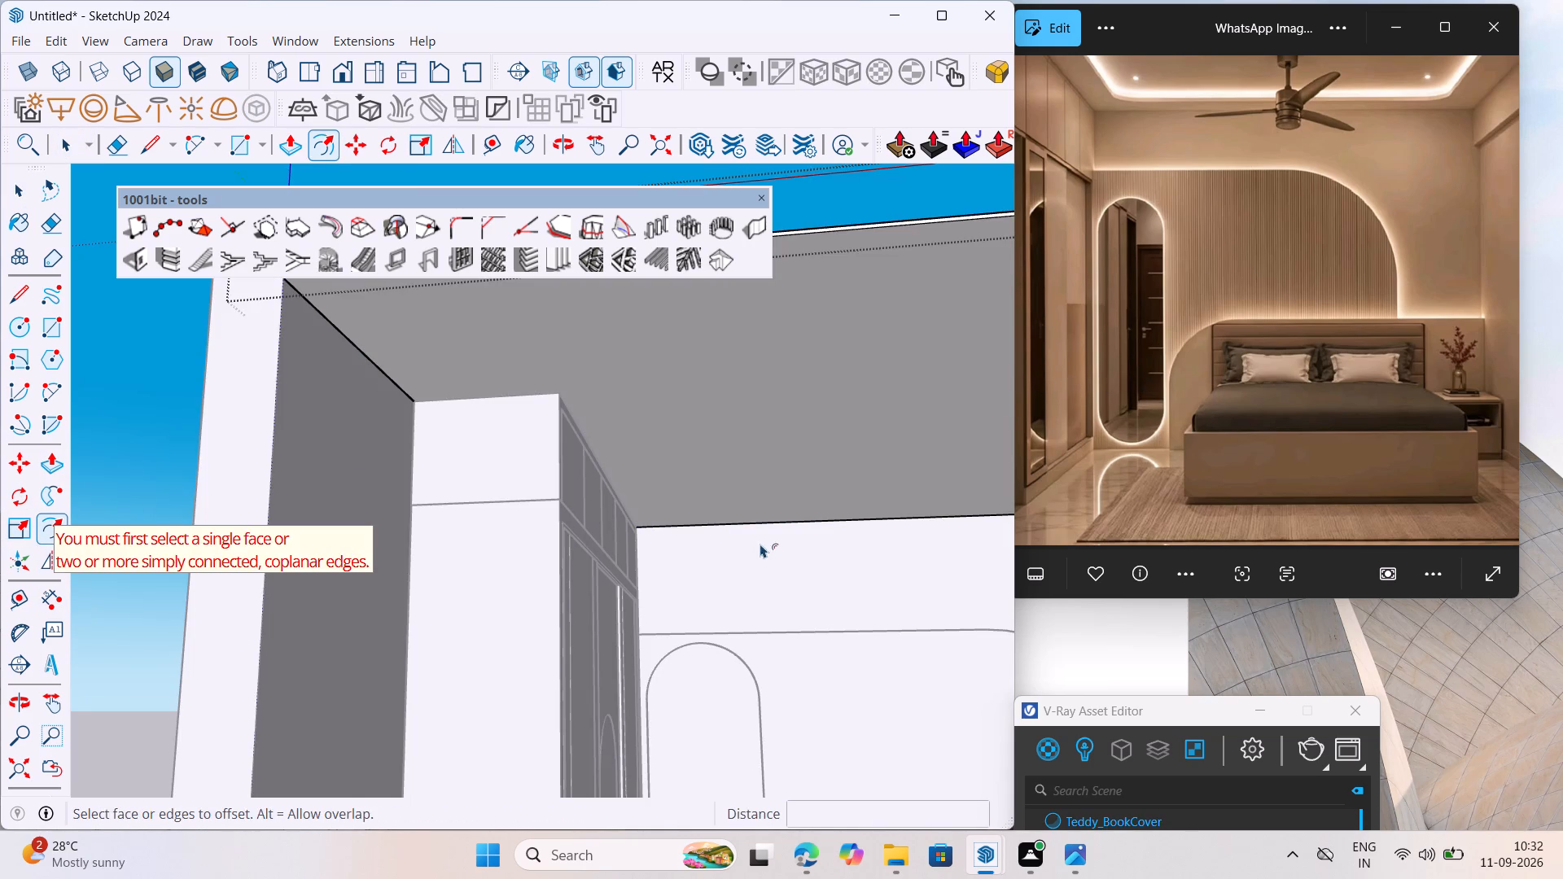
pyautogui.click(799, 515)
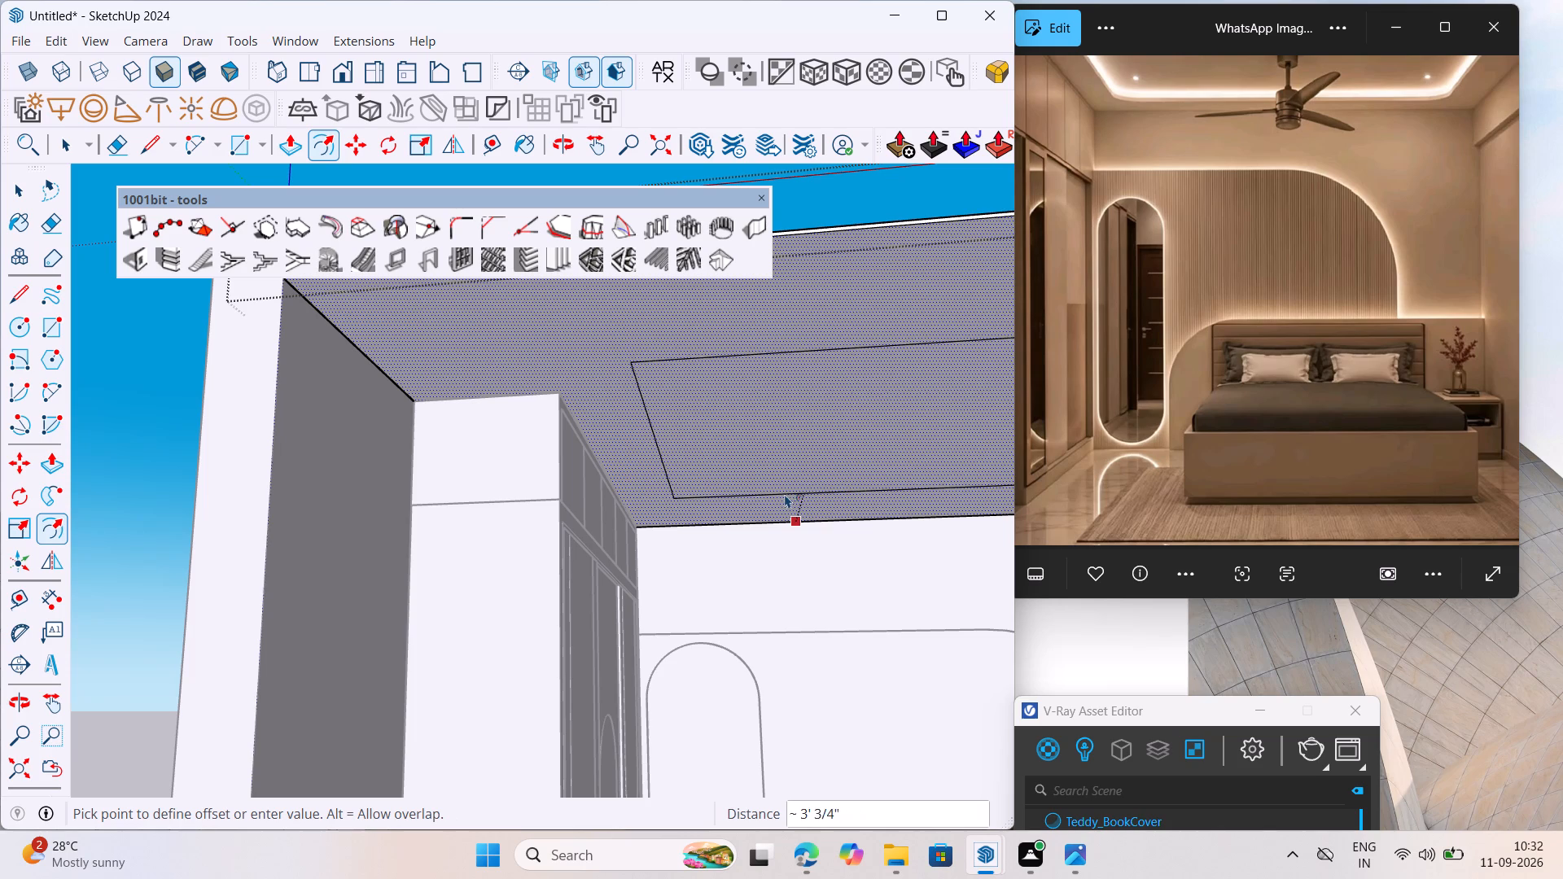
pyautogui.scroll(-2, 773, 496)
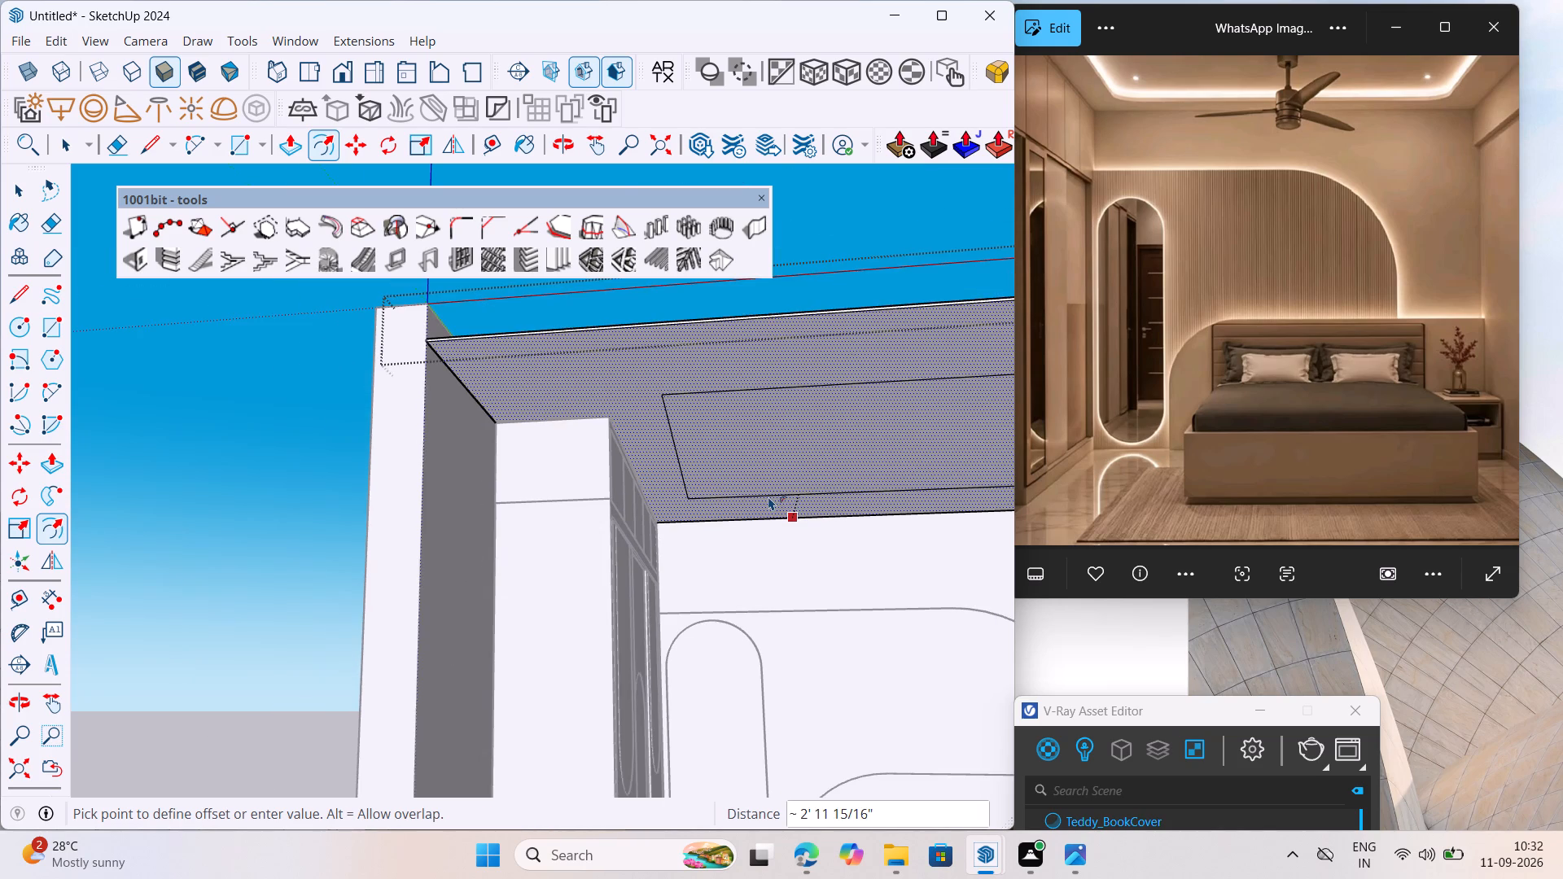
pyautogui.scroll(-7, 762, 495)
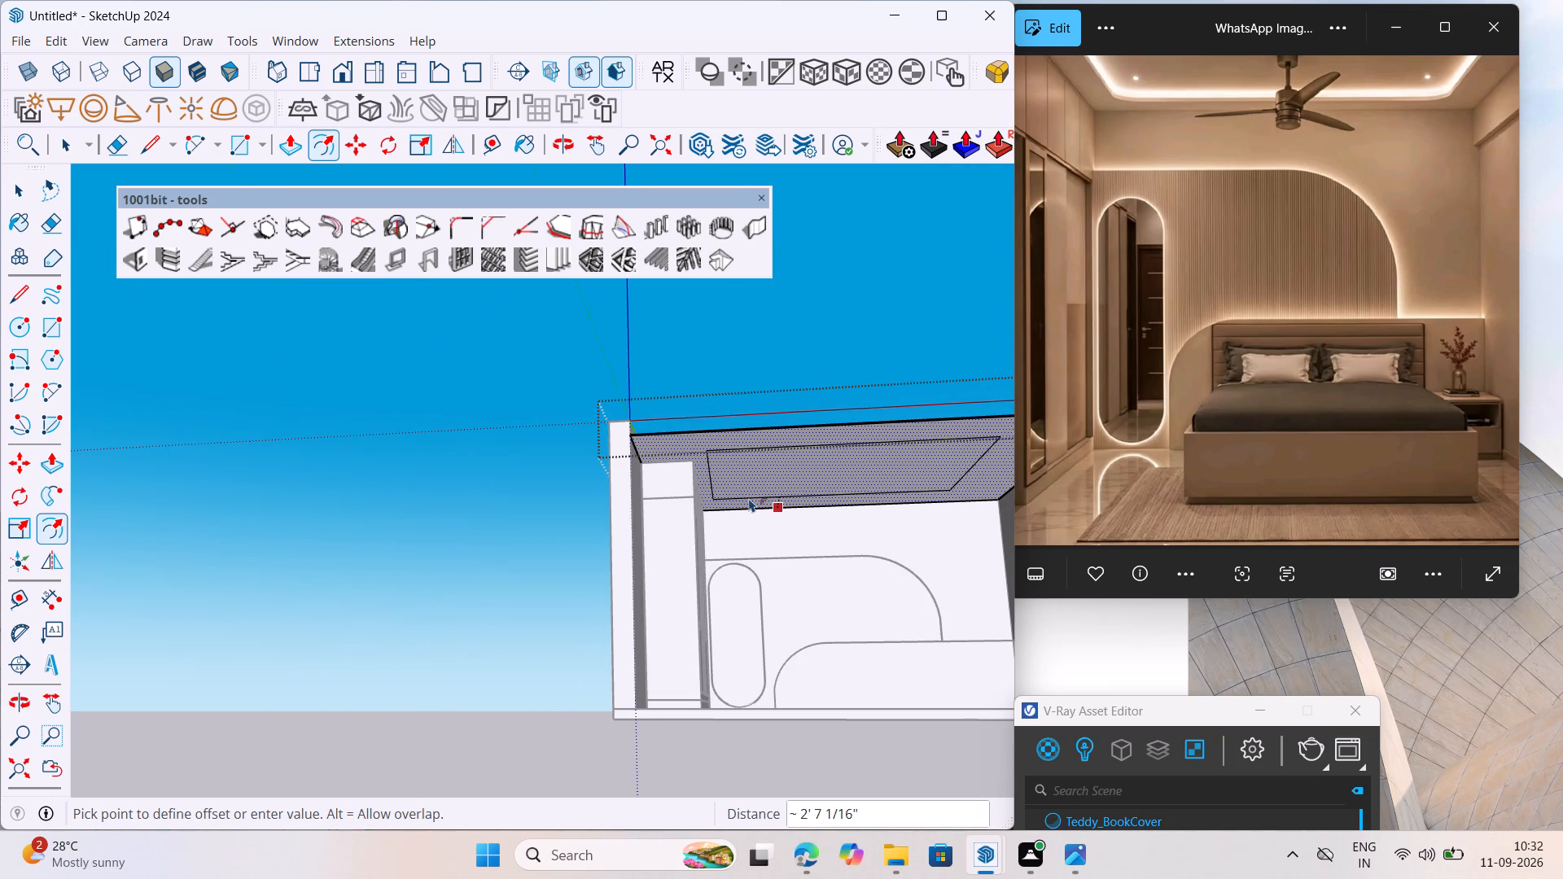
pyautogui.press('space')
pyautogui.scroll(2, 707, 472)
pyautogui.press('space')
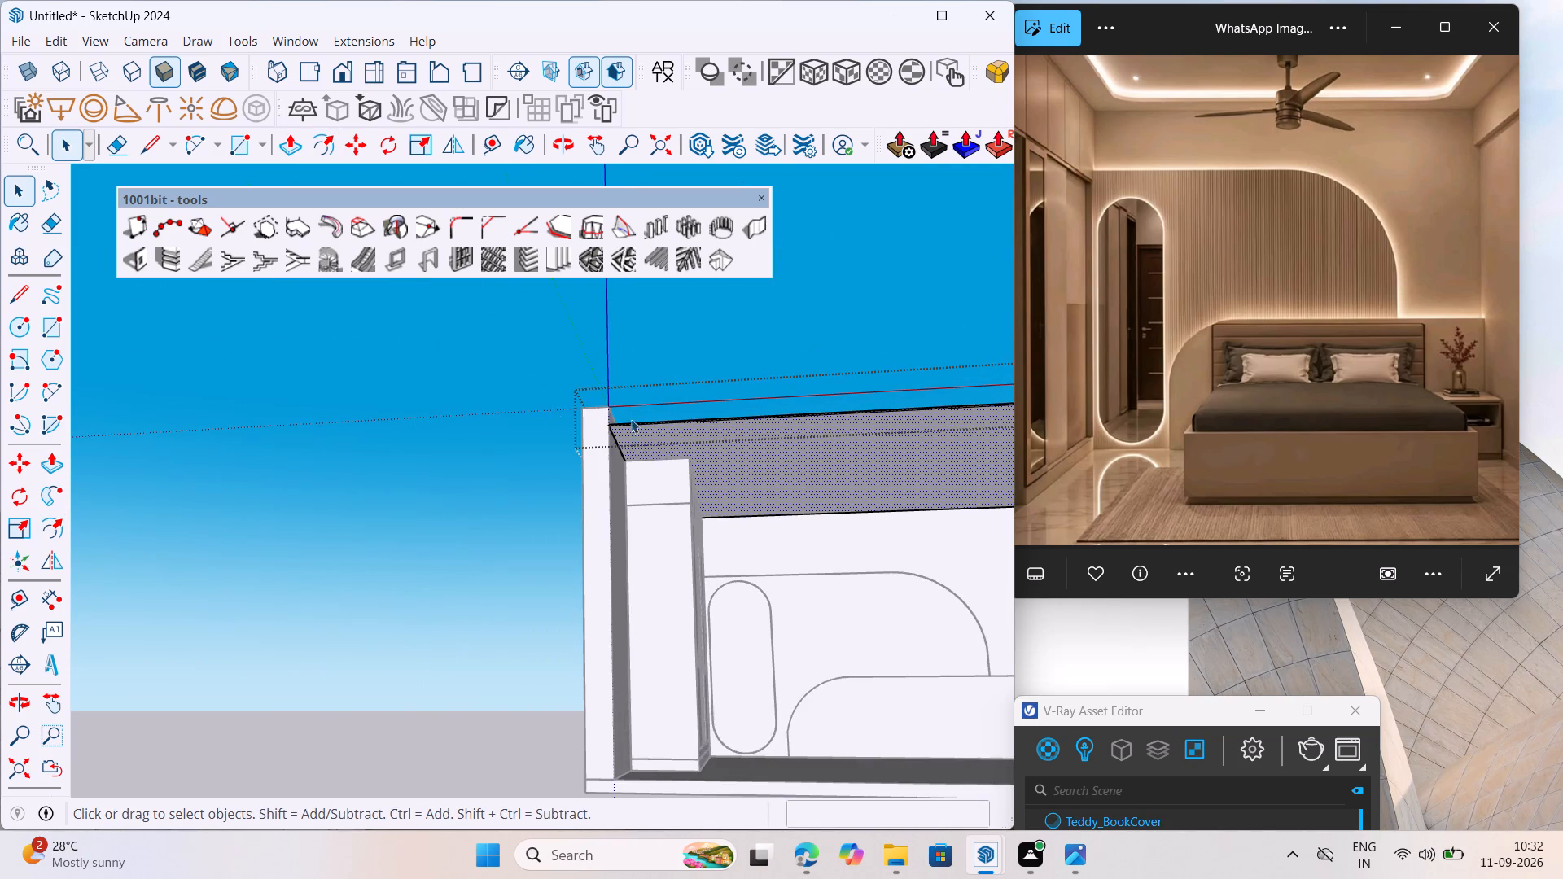
# Draw a line across the ceiling's underside from the loft's front corner at the bed wall to the ceiling's opposite edge.
pyautogui.scroll(6, 816, 496)
pyautogui.scroll(-1, 602, 528)
pyautogui.click(28, 300)
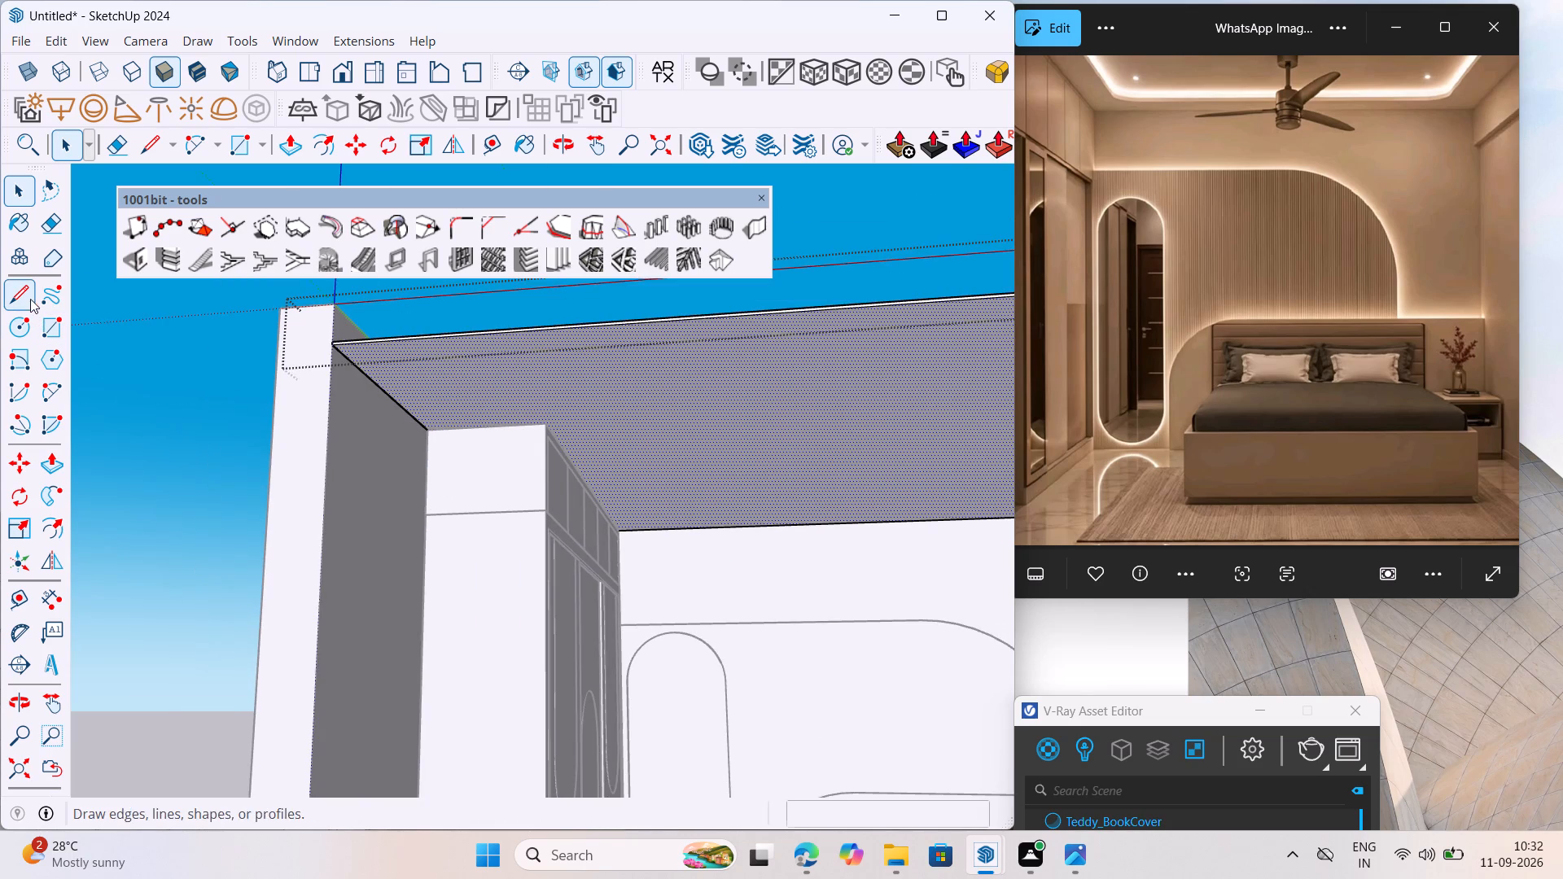
pyautogui.scroll(5, 631, 482)
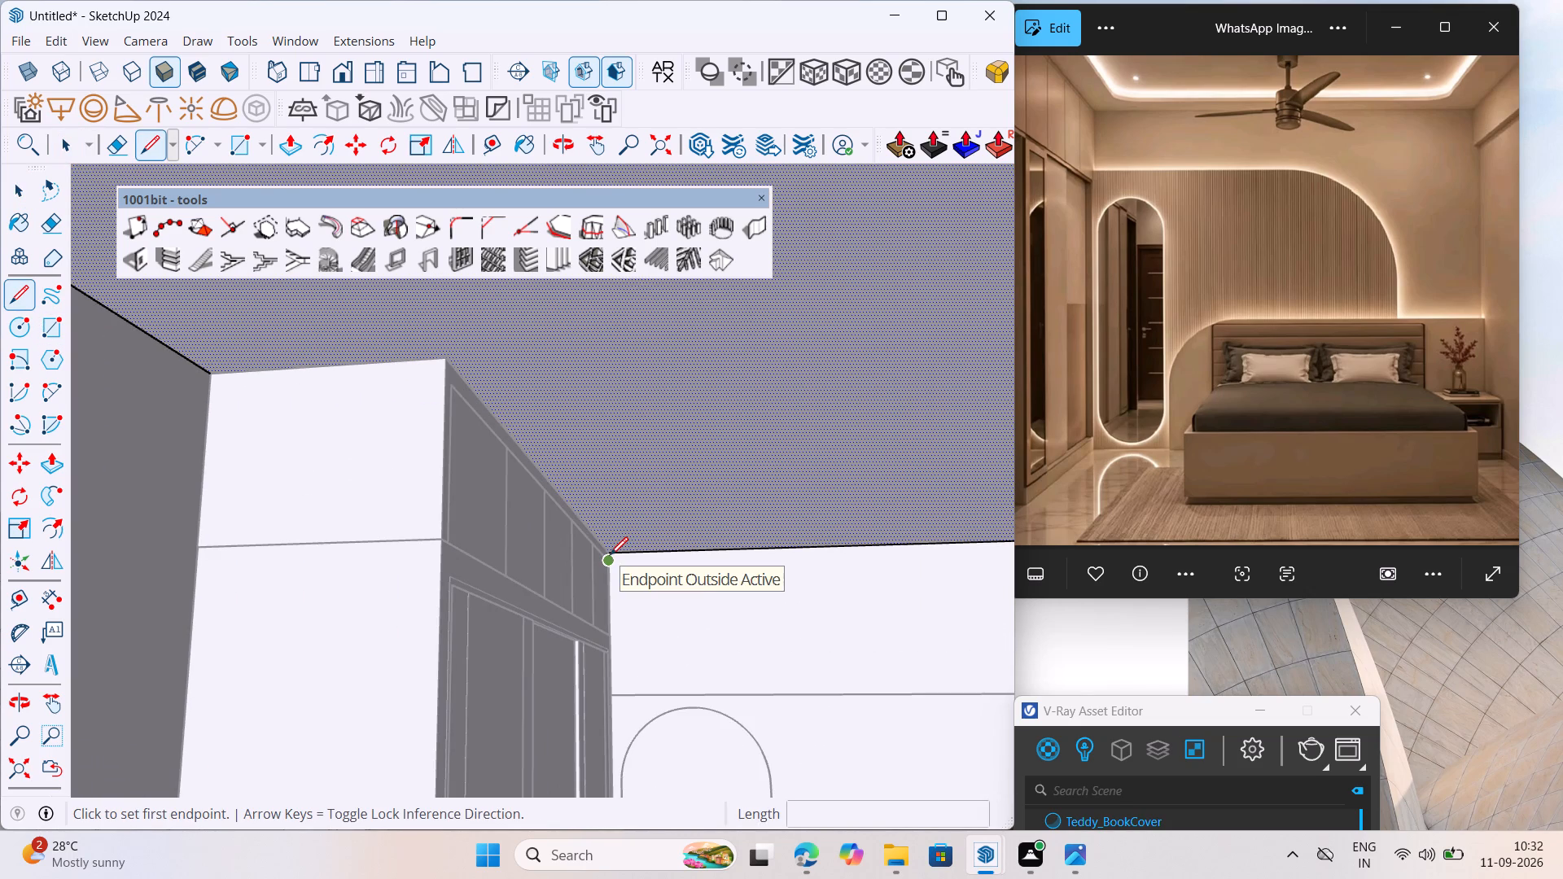
pyautogui.scroll(13, 610, 555)
pyautogui.click(602, 562)
pyautogui.scroll(-6, 615, 435)
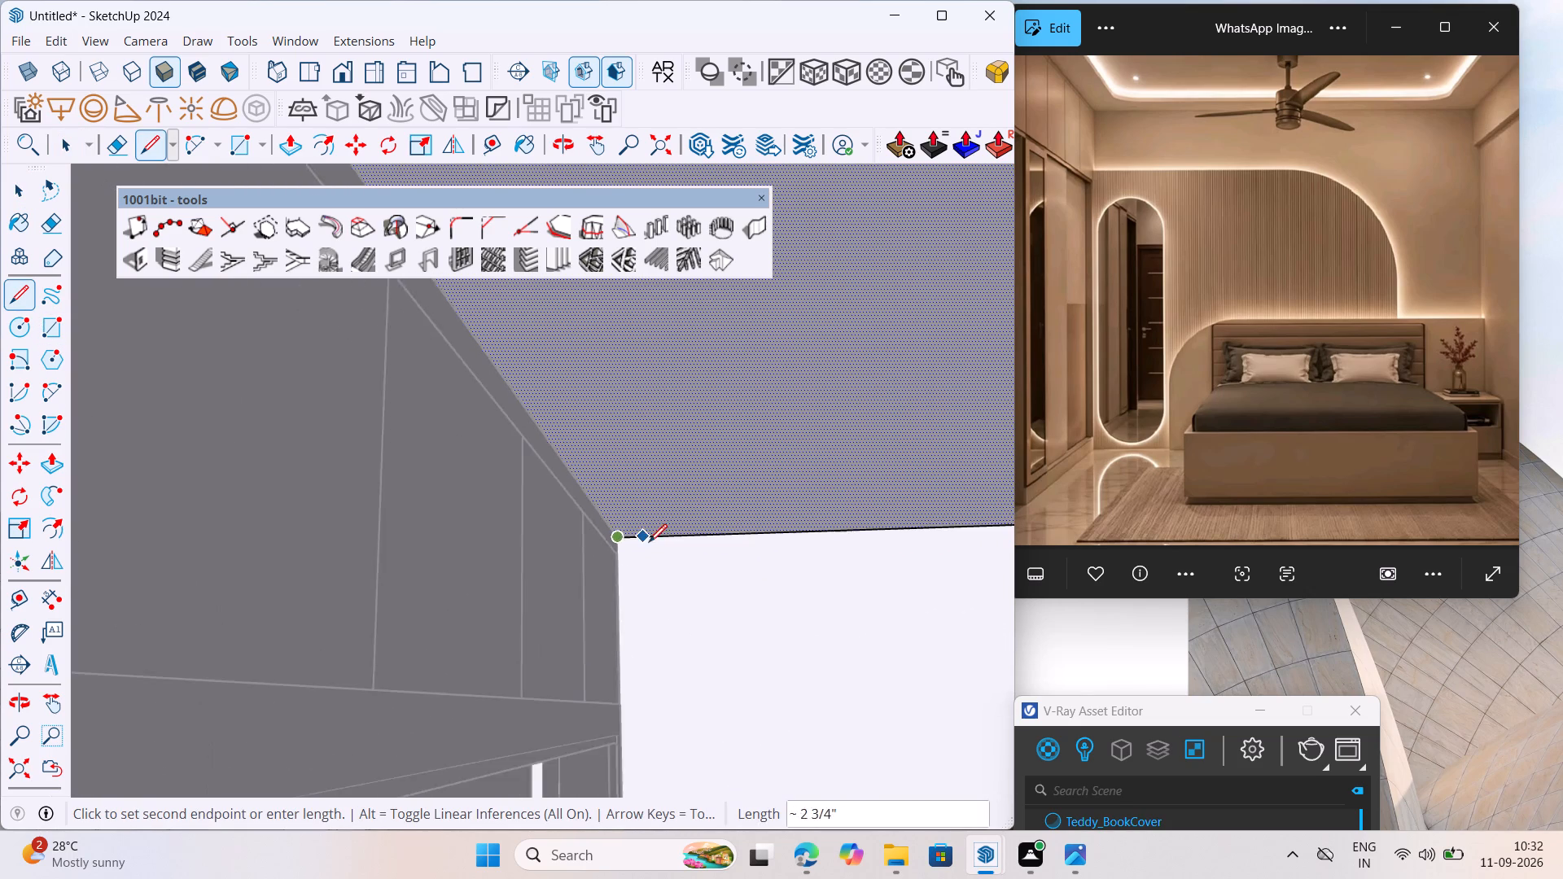
pyautogui.scroll(-14, 649, 542)
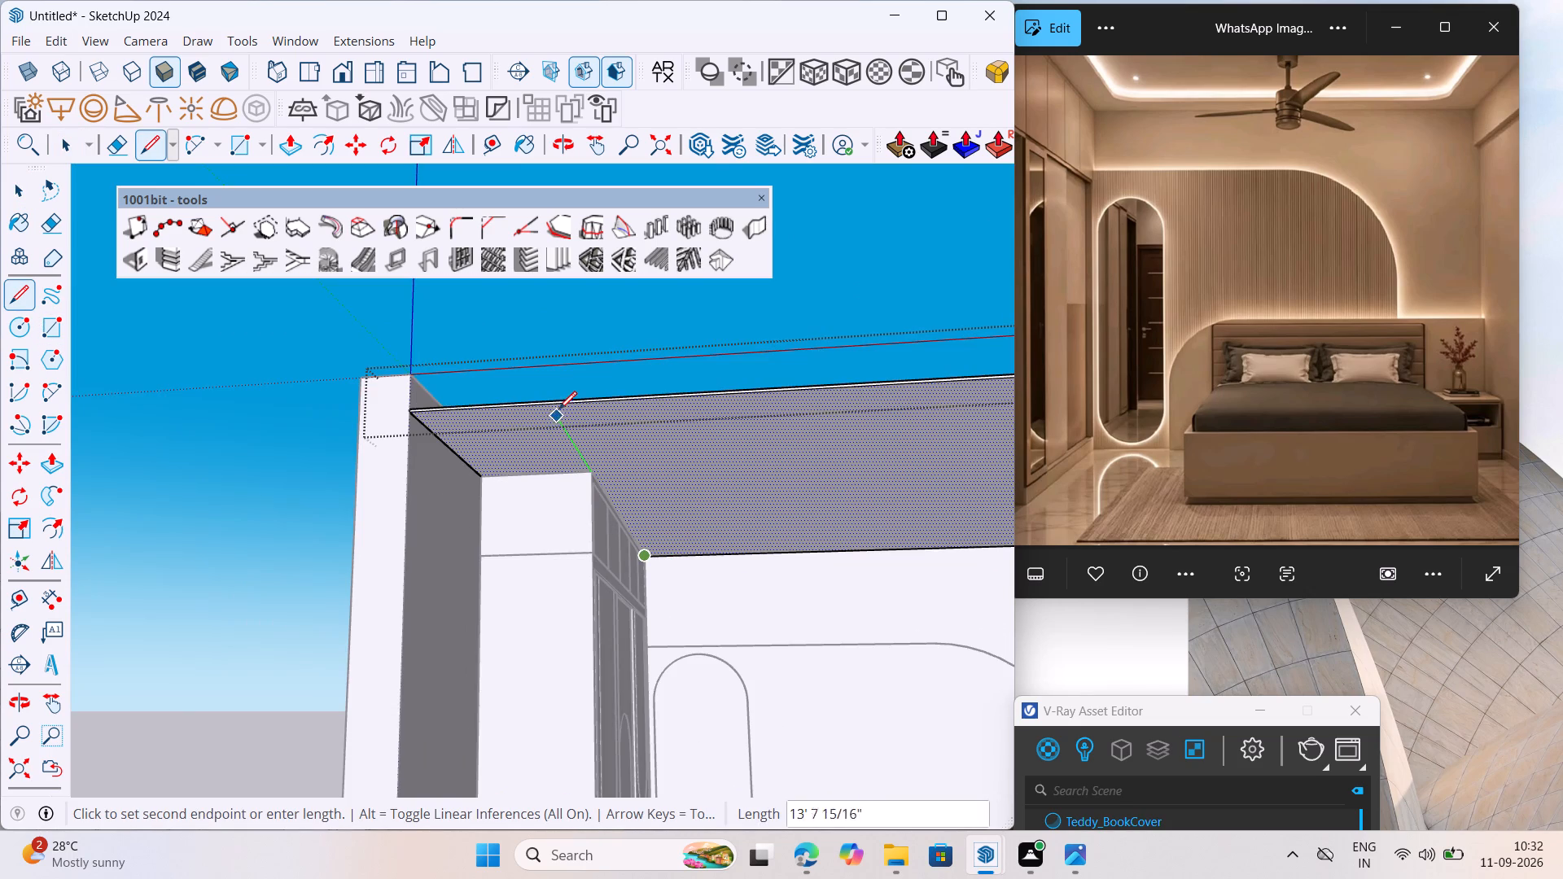
pyautogui.click(556, 405)
# Offset the outline of the main ceiling face beside the loft inward by 1'.
pyautogui.scroll(-5, 525, 411)
pyautogui.press('space')
pyautogui.scroll(5, 627, 458)
pyautogui.click(637, 467)
pyautogui.click(649, 472)
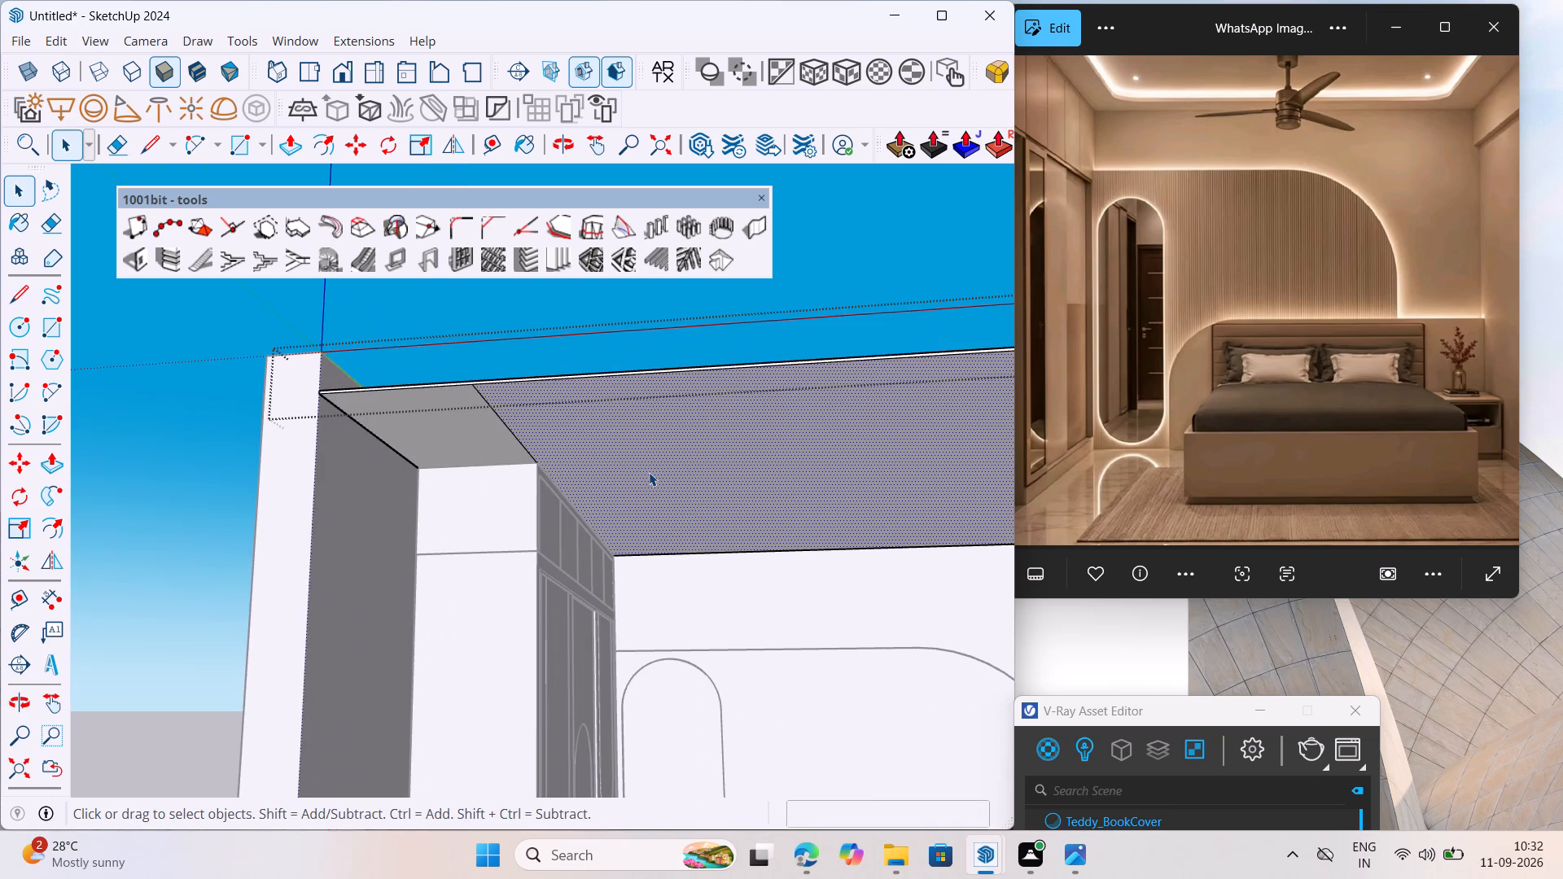
pyautogui.click(50, 525)
pyautogui.click(540, 464)
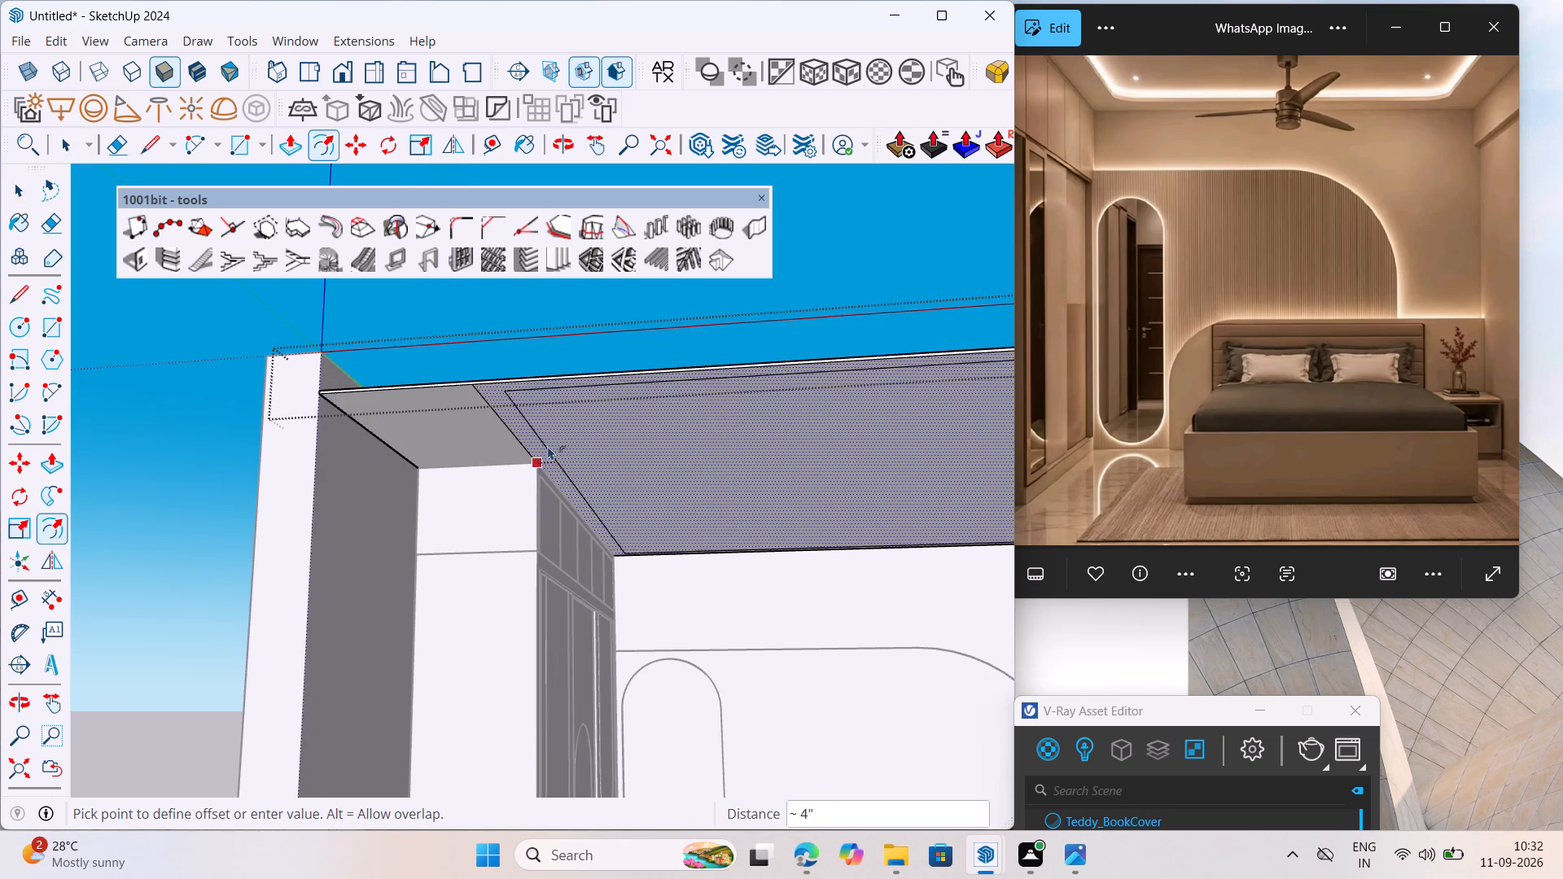
pyautogui.scroll(-5, 548, 464)
pyautogui.moveTo(616, 454); pyautogui.dragTo(631, 374, button='middle')
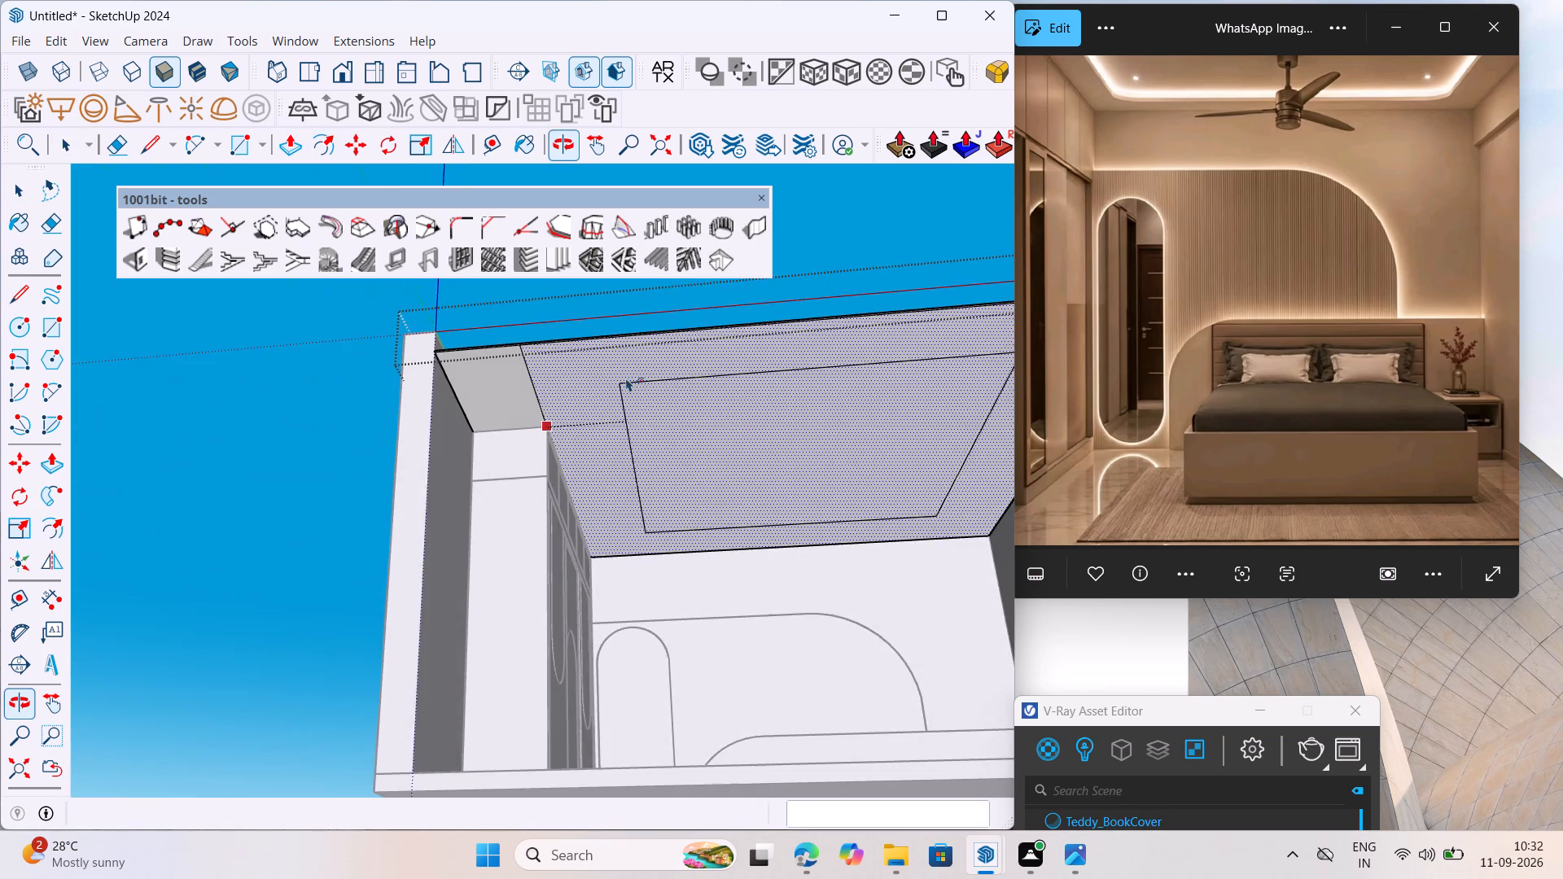
pyautogui.scroll(2, 606, 396)
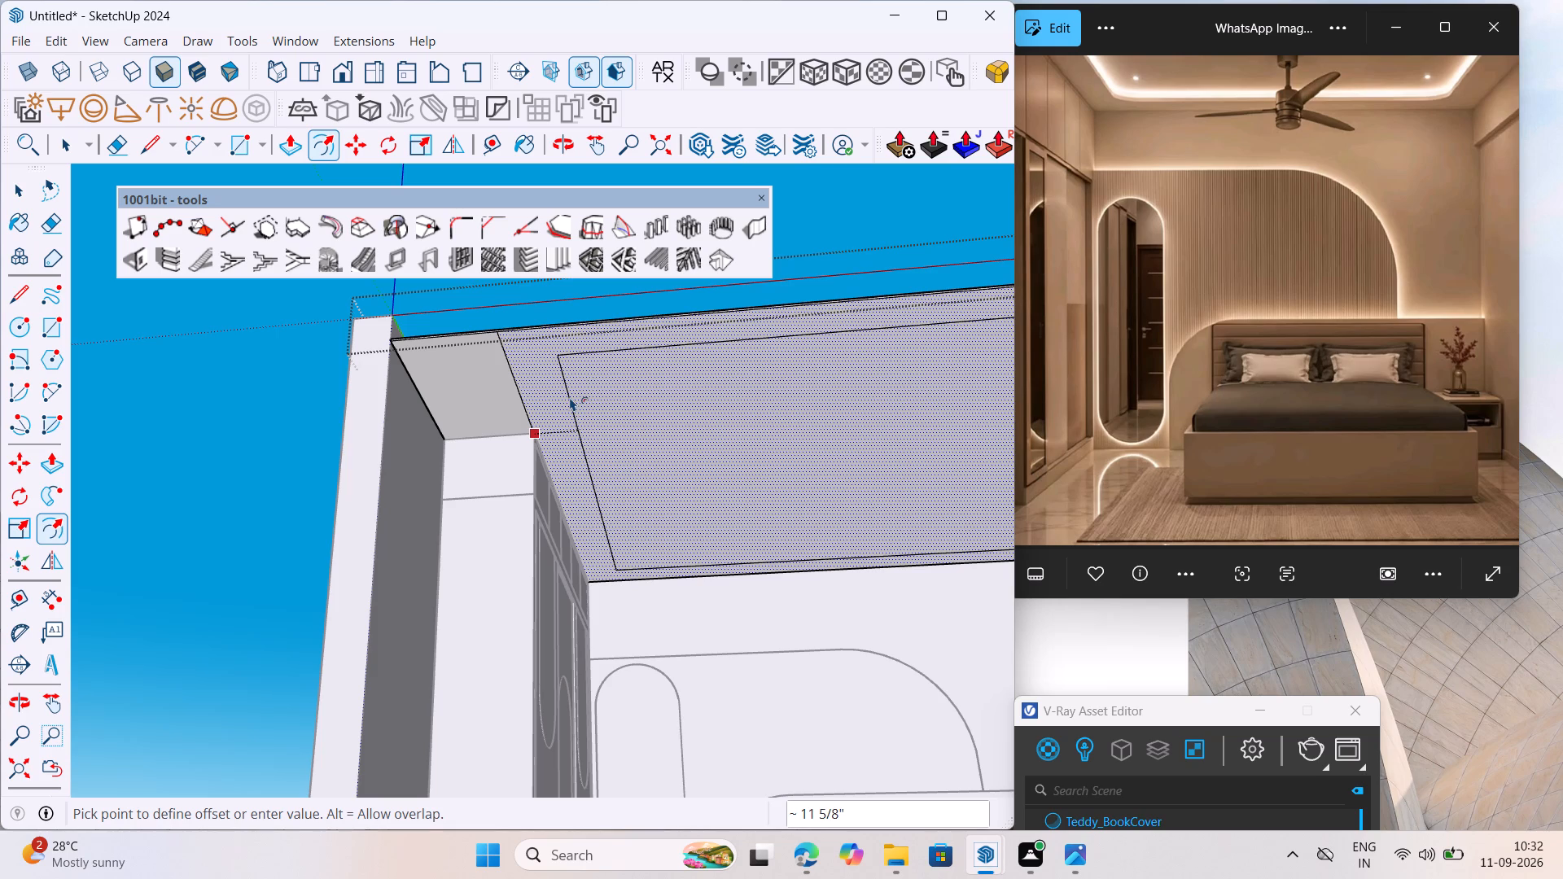
pyautogui.write("1'")
pyautogui.press('Return')
pyautogui.press('space')
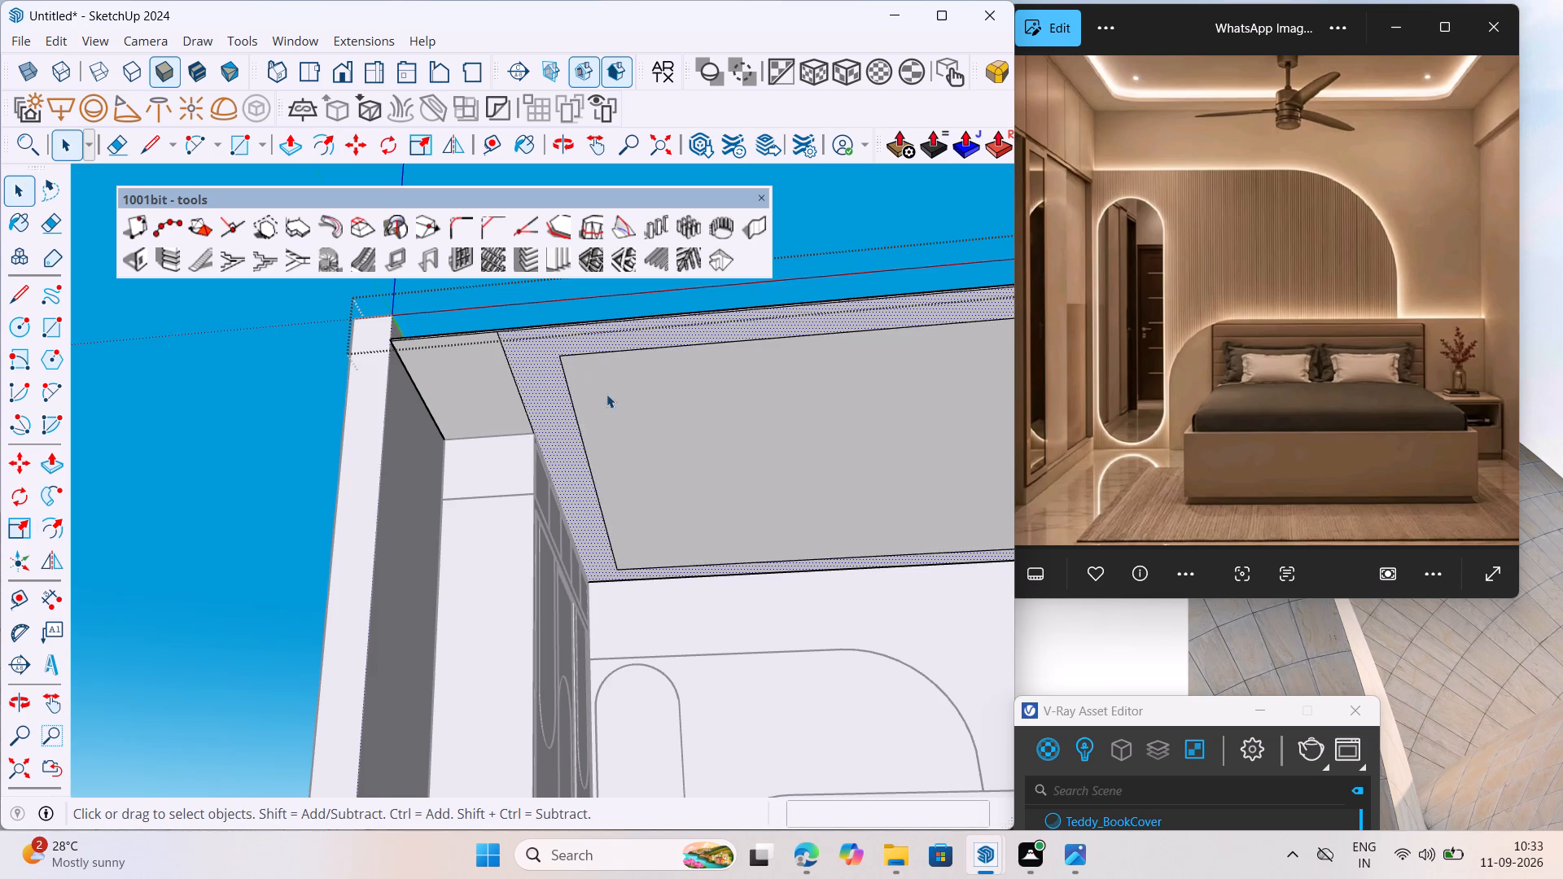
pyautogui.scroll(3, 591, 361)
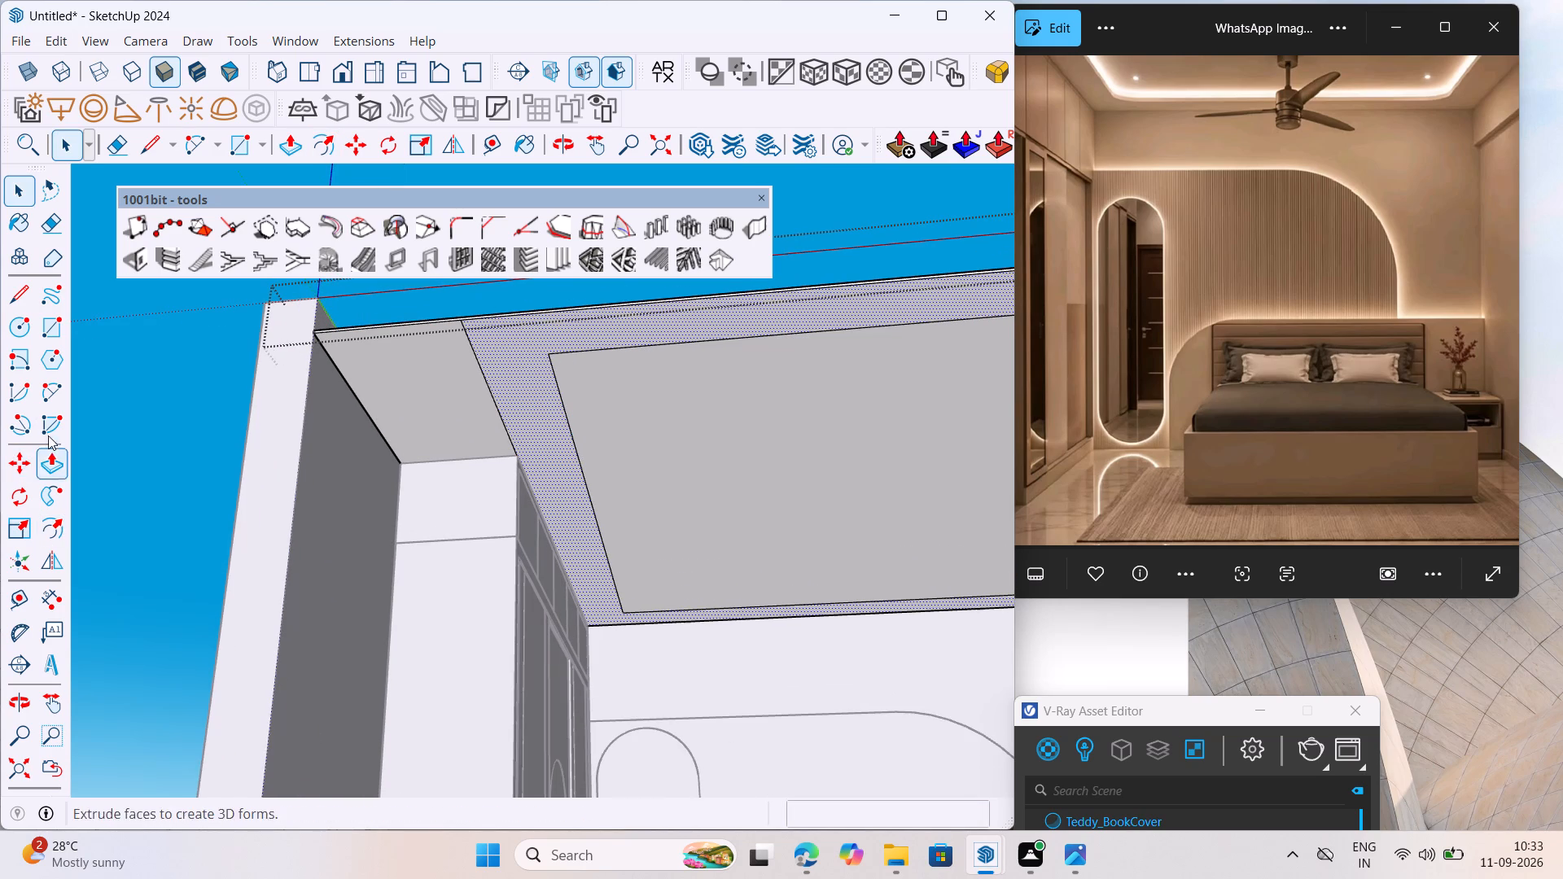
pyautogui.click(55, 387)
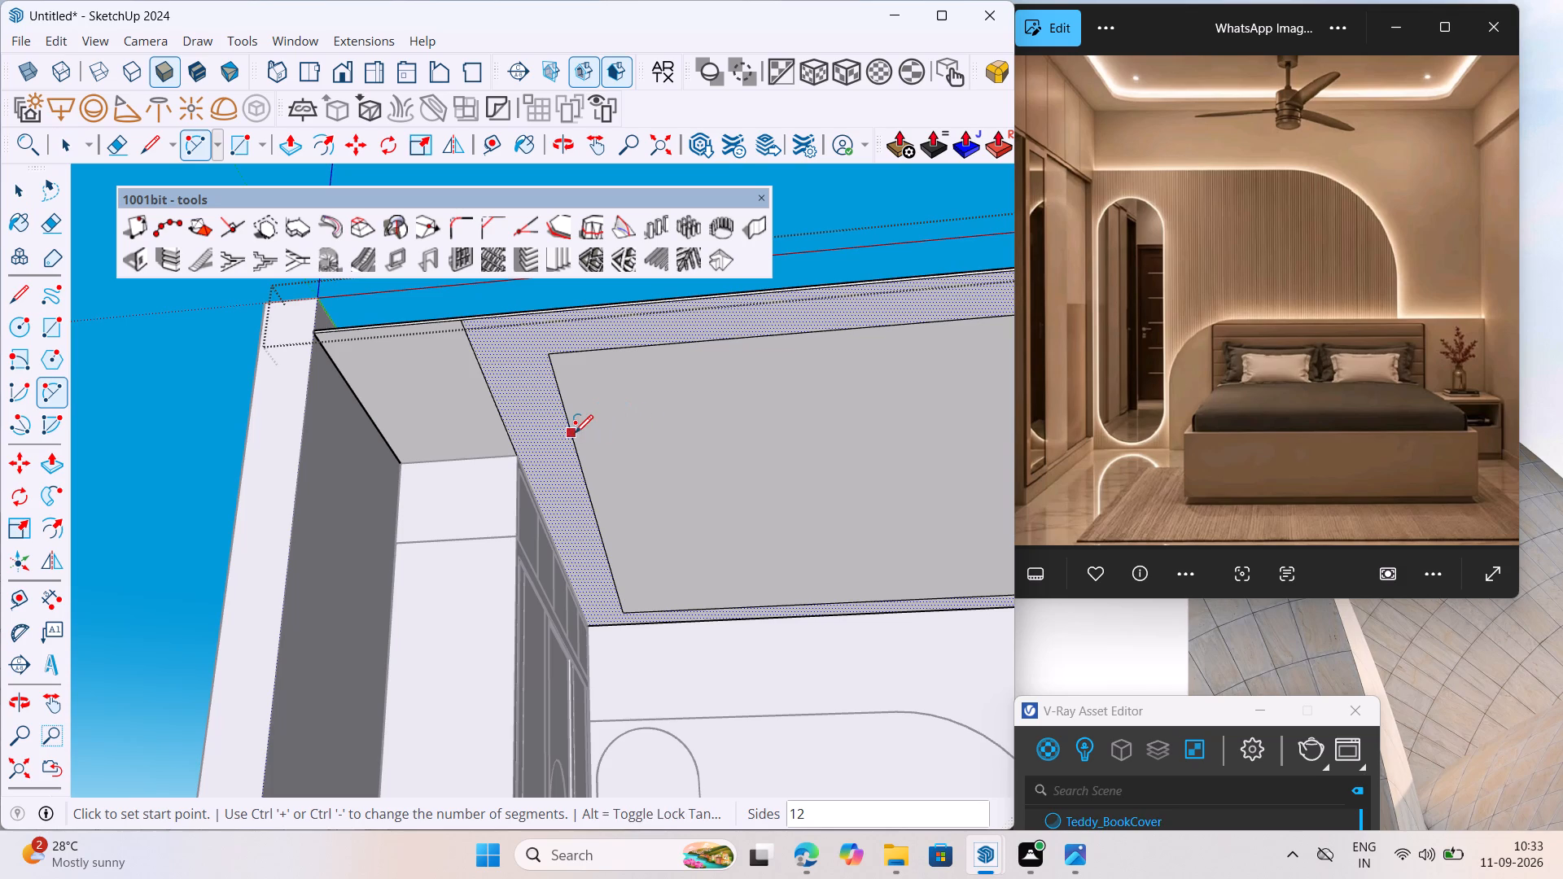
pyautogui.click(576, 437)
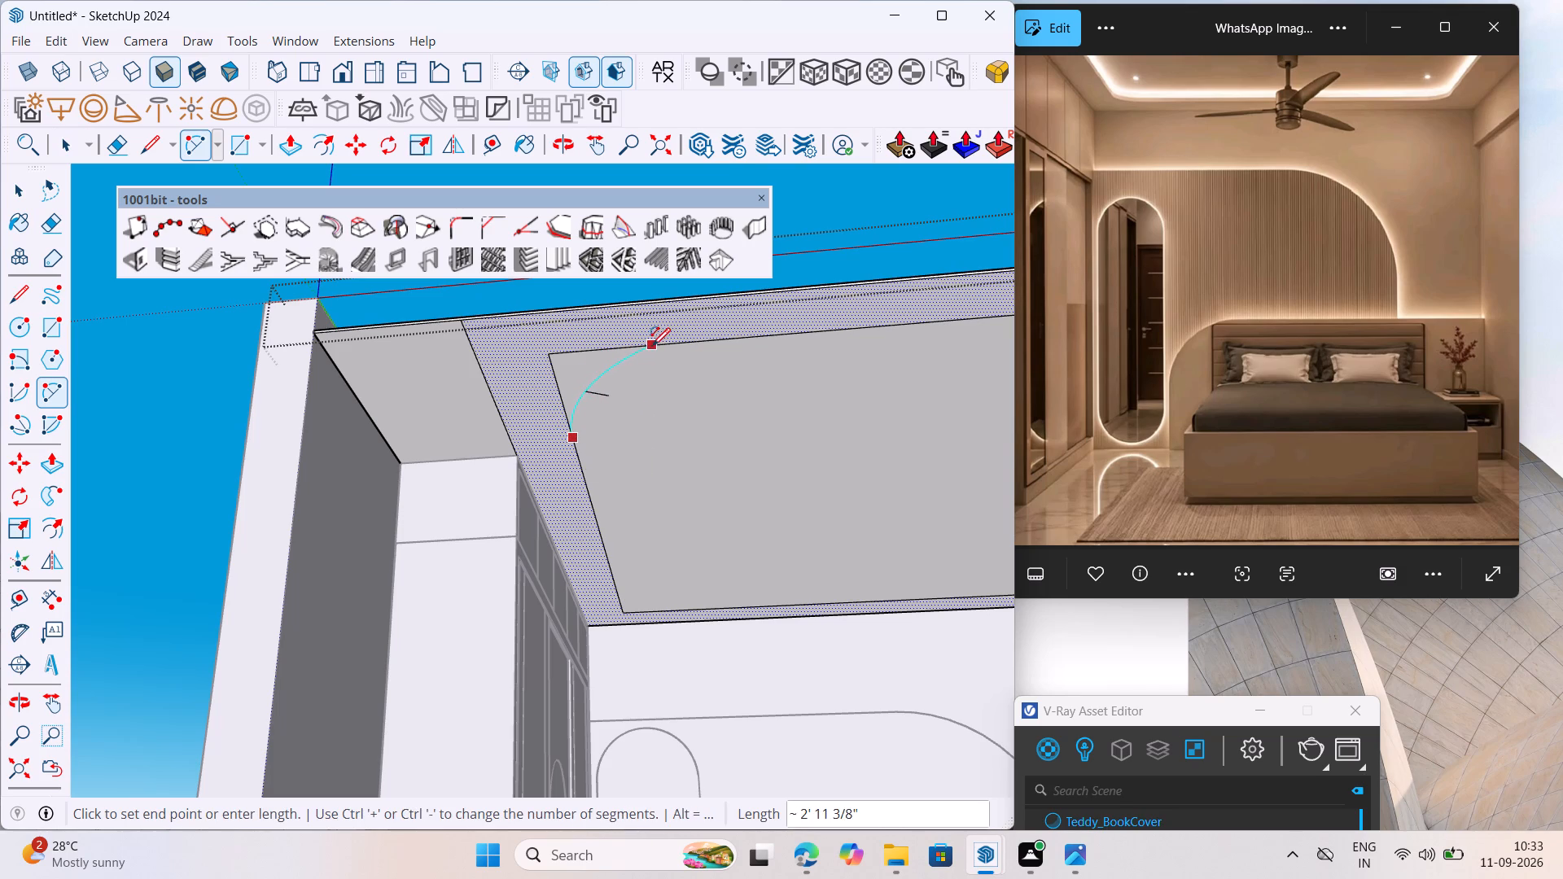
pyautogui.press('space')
# Draw a tangent arc about 3' 6" across the inner outline's wardrobe-side corner away from the bed wall.
pyautogui.moveTo(643, 448); pyautogui.dragTo(624, 388, button='middle')
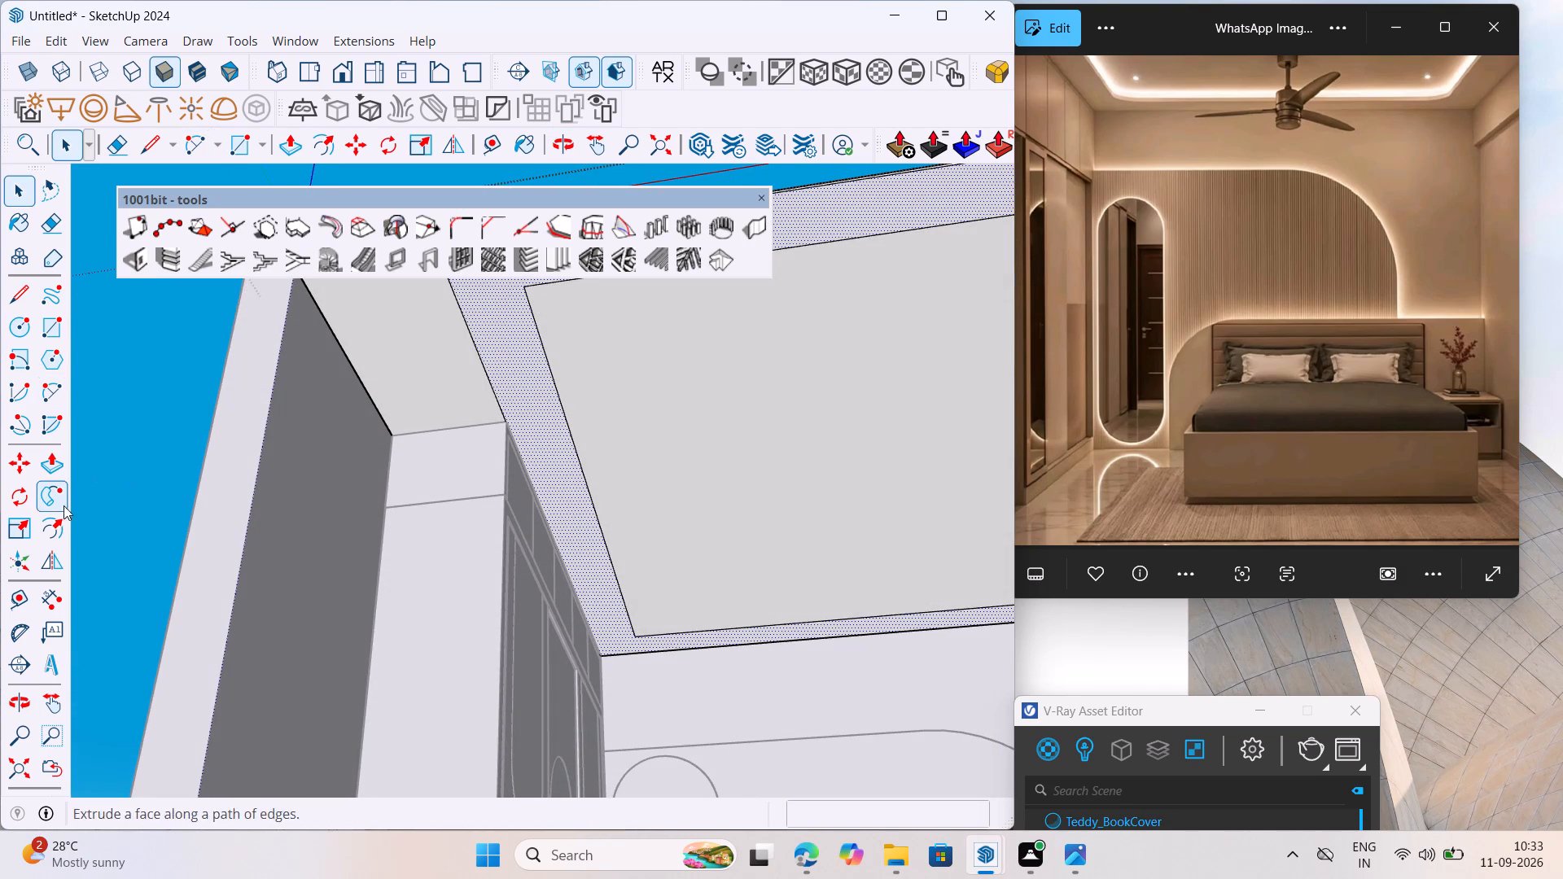
pyautogui.click(58, 394)
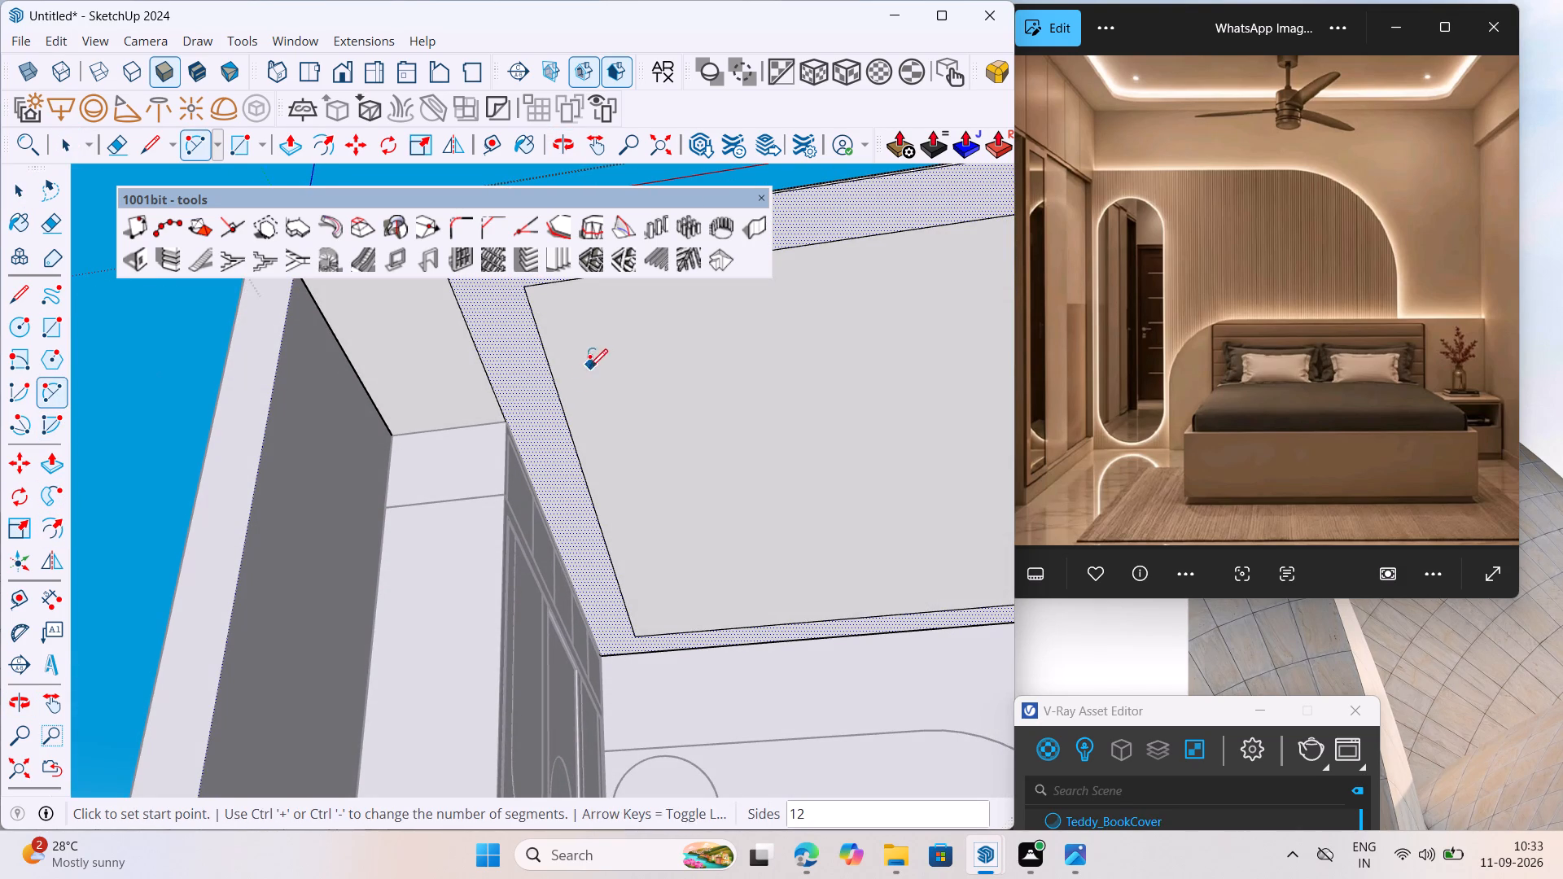
pyautogui.click(565, 406)
pyautogui.scroll(-6, 572, 455)
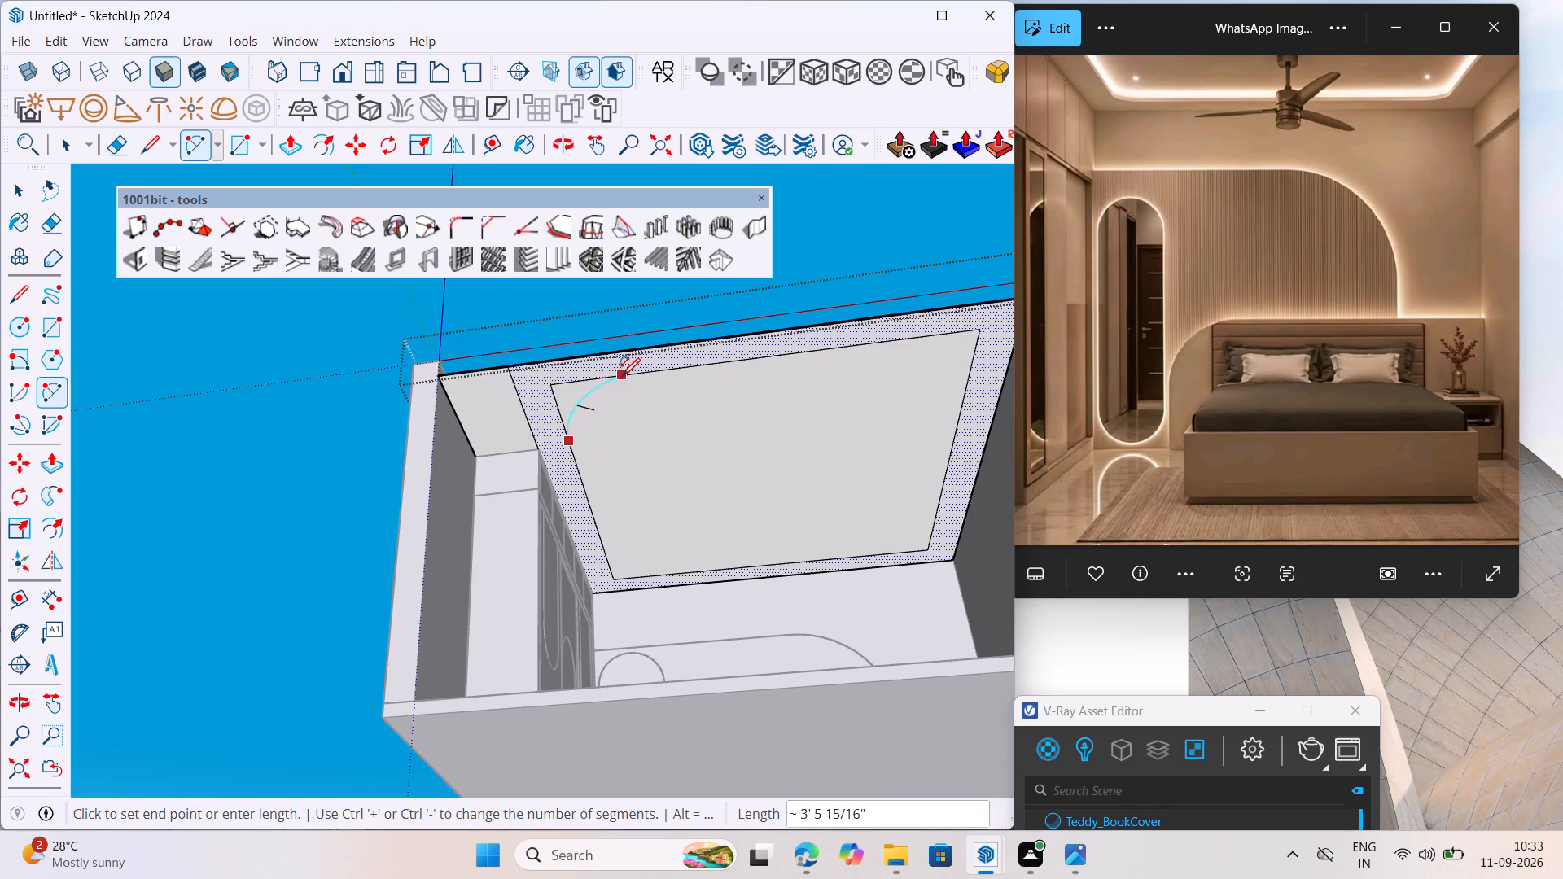
pyautogui.scroll(5, 622, 376)
pyautogui.doubleClick(623, 377)
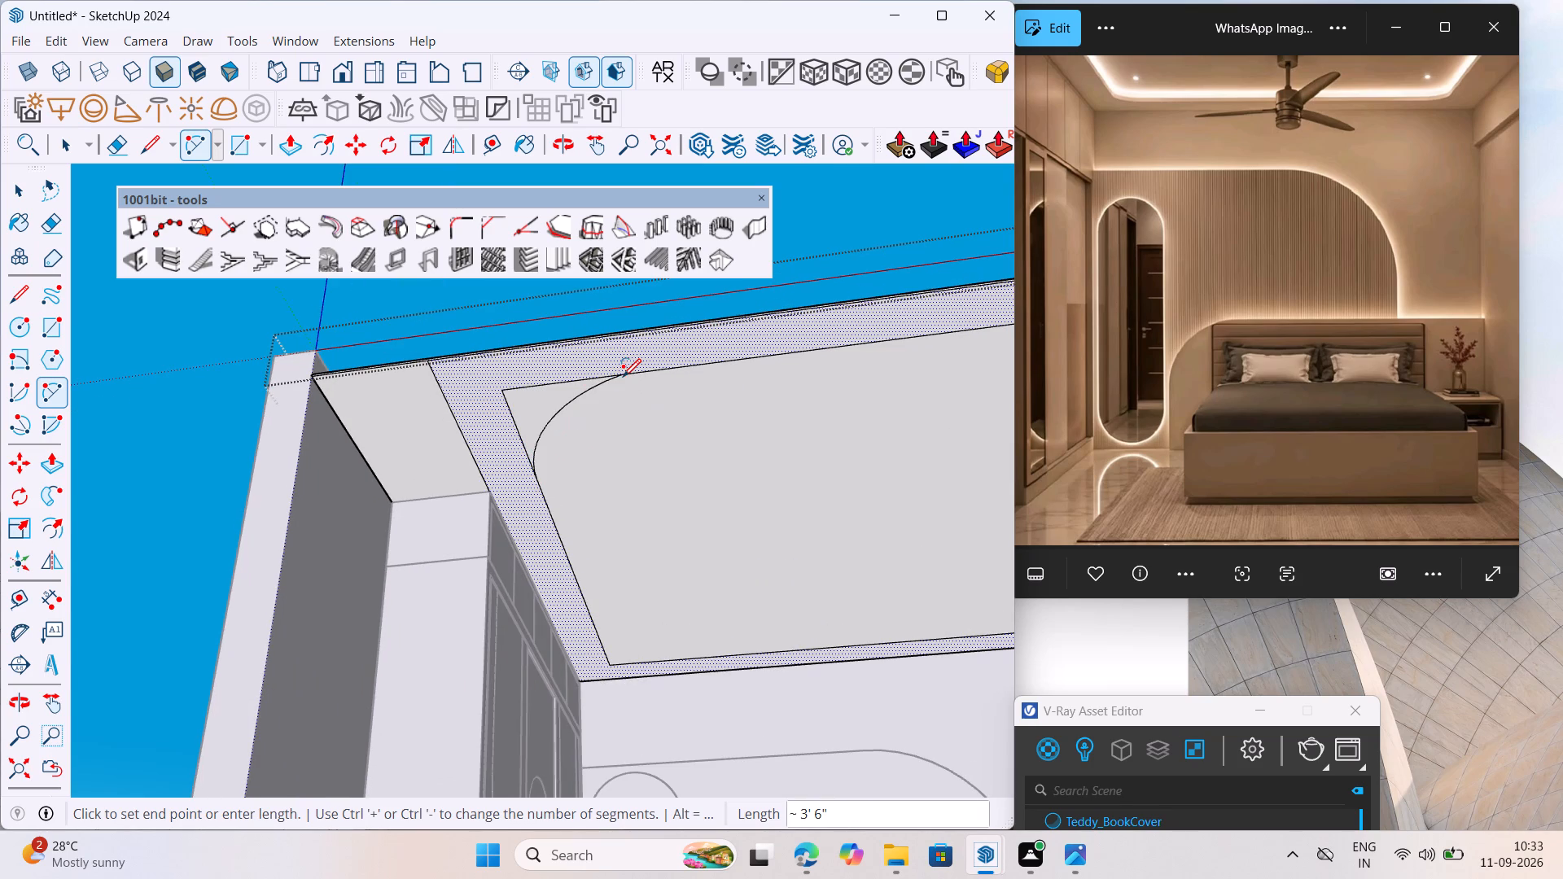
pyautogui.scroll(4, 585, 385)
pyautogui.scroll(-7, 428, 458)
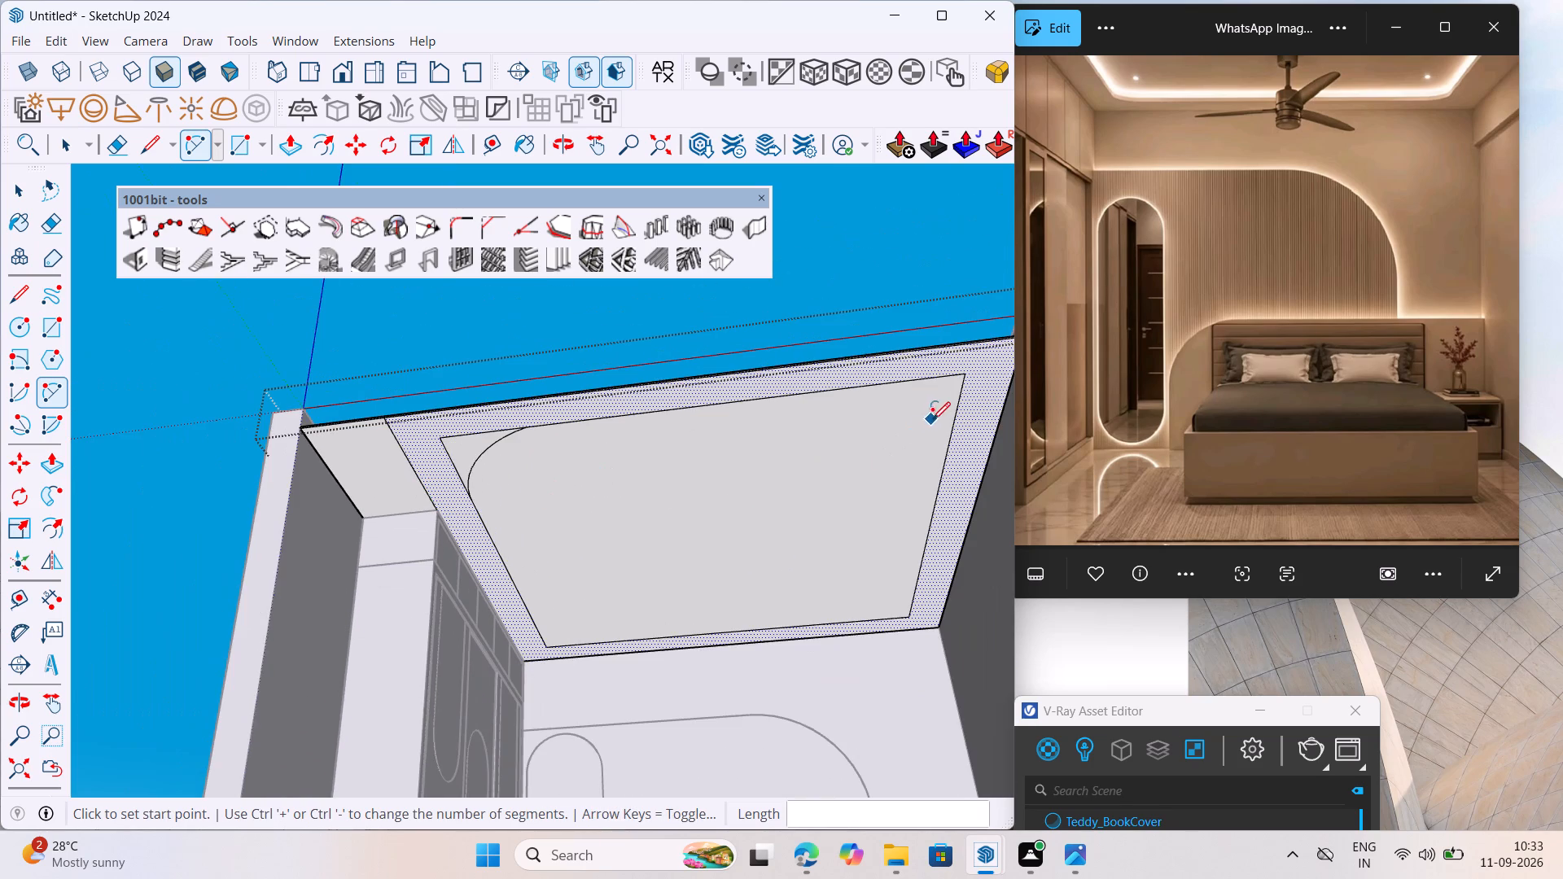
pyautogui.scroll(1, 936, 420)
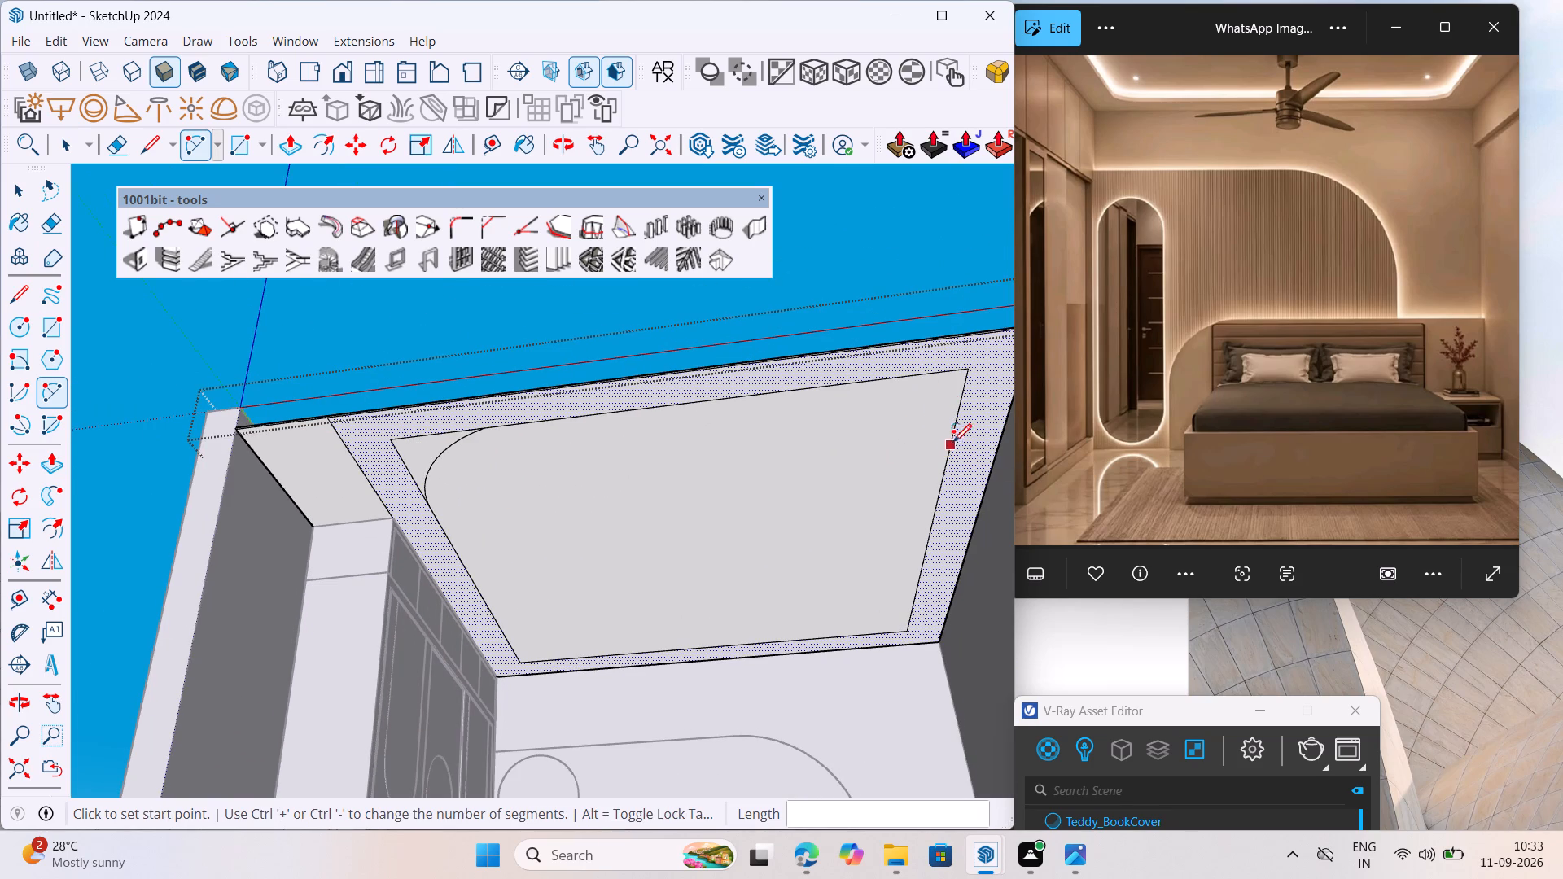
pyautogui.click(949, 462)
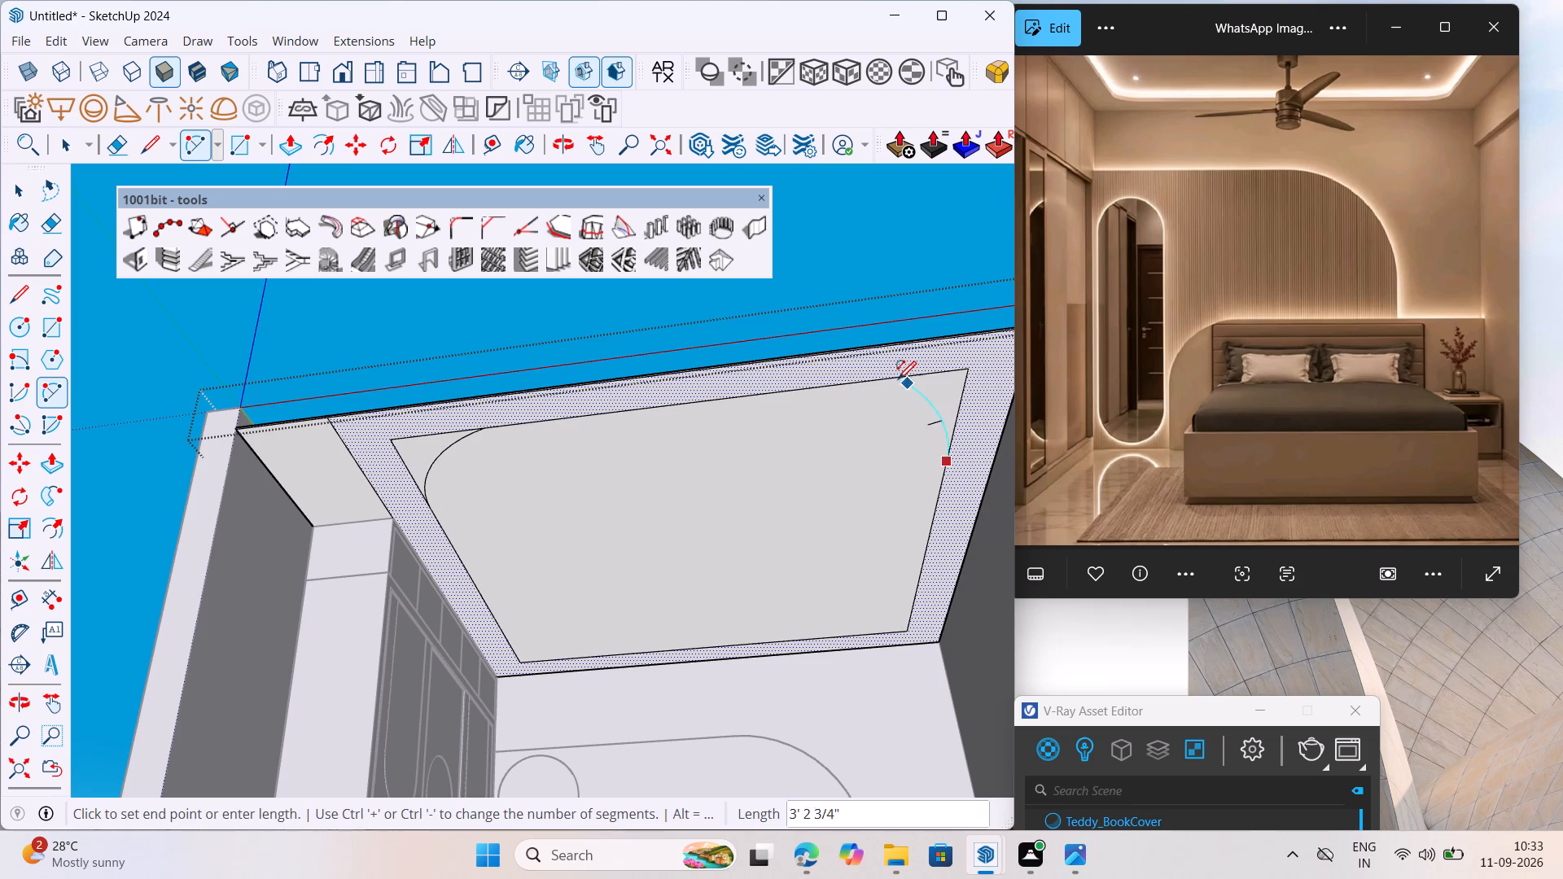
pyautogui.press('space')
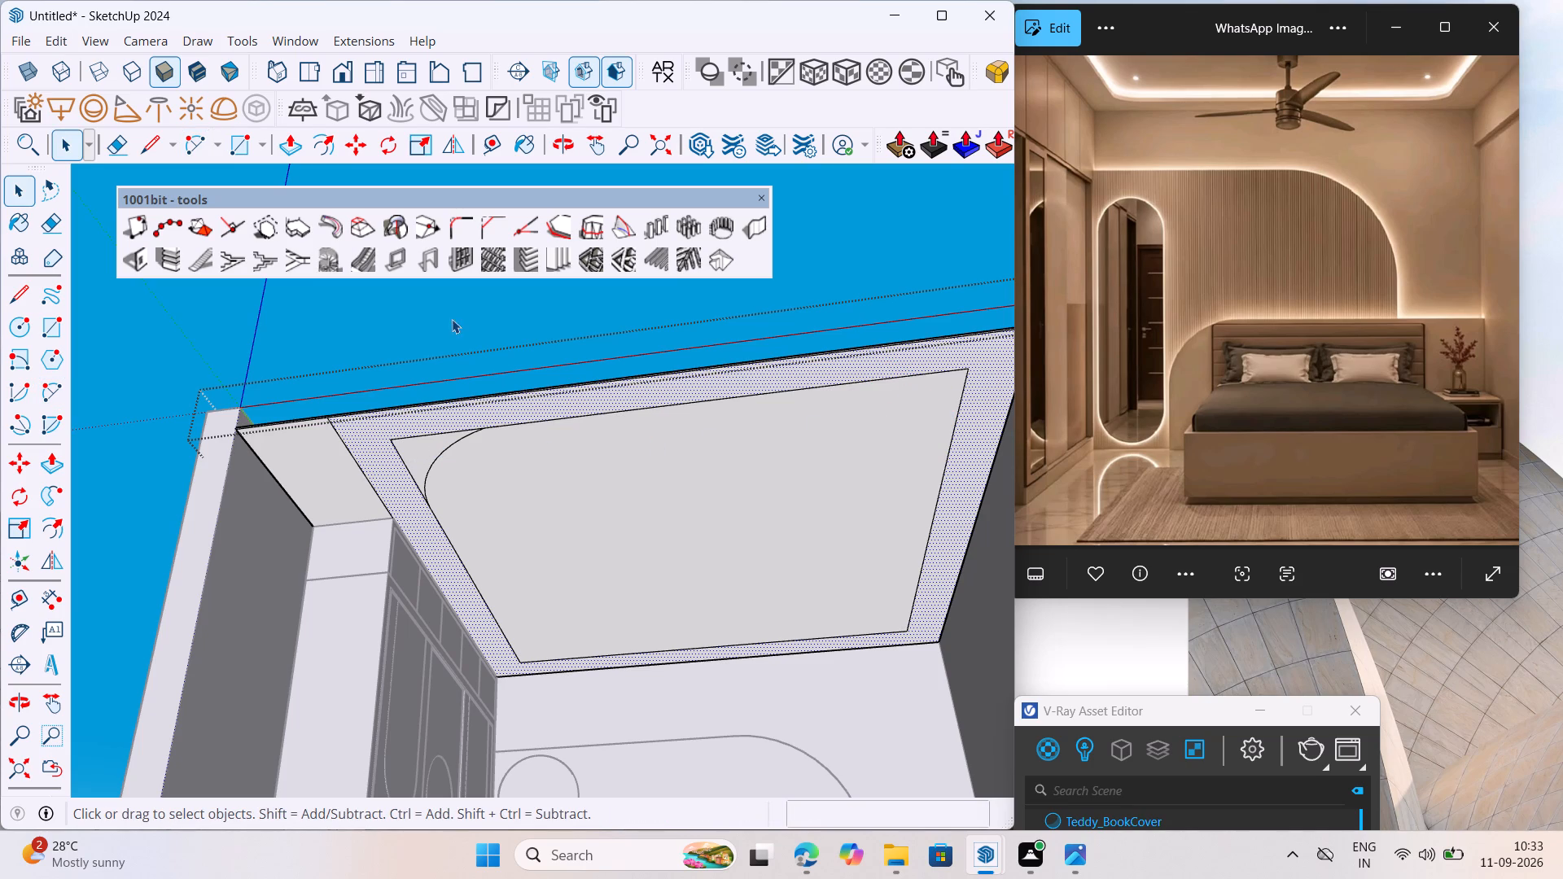
# Place a guide through the arc's wardrobe-side end, about 2' 10" from the inner outline's edge opposite the bed wall.
pyautogui.press('t')
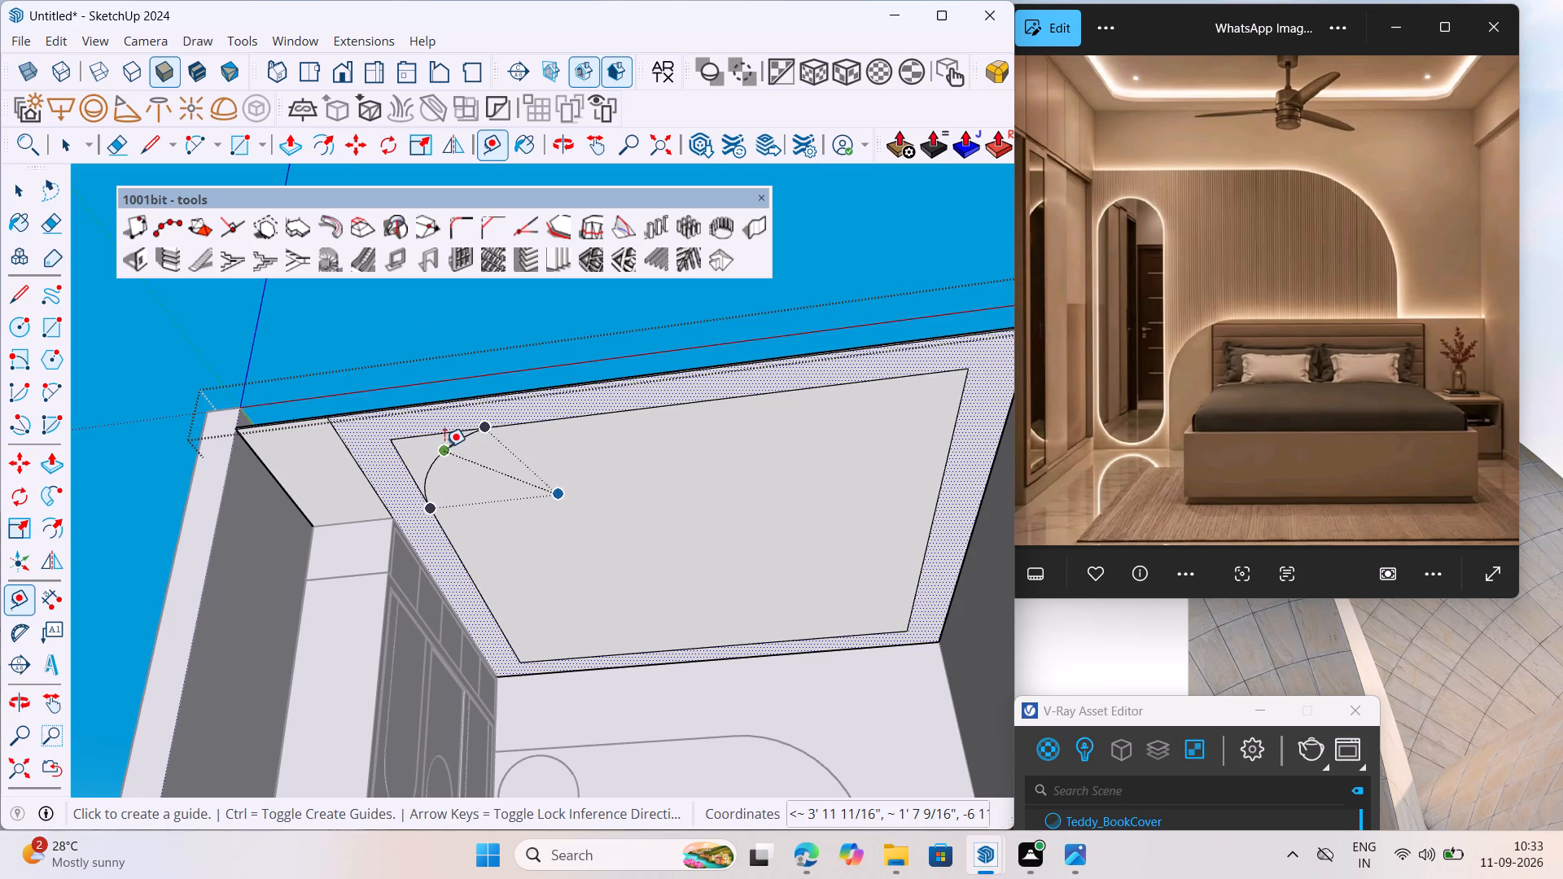
pyautogui.scroll(-2, 492, 457)
pyautogui.scroll(6, 426, 489)
pyautogui.press('space')
pyautogui.click(484, 413)
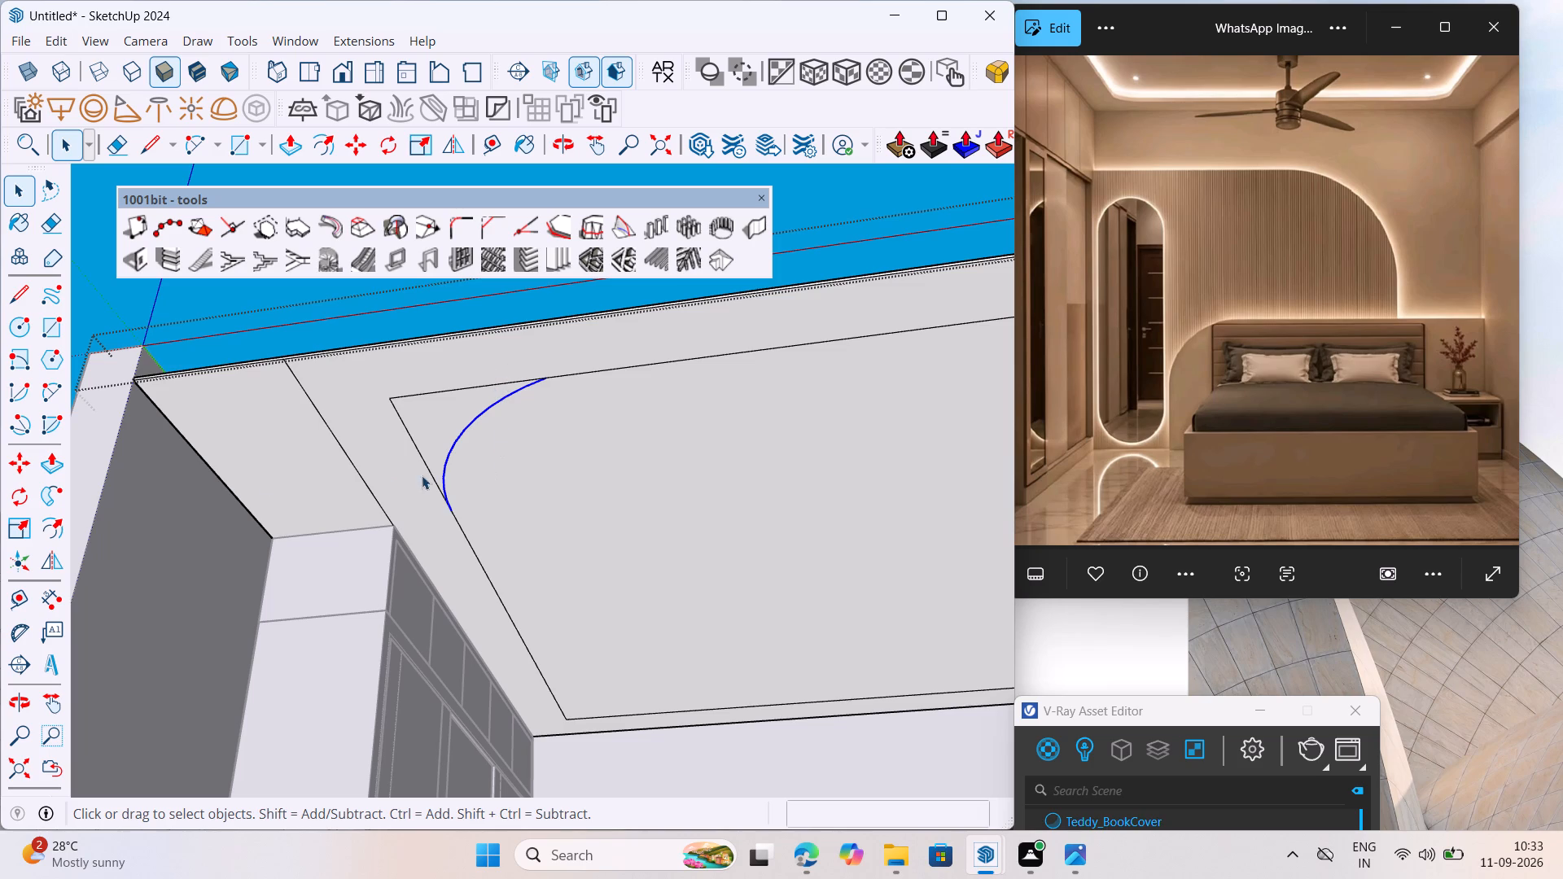
pyautogui.press('space')
pyautogui.press('t')
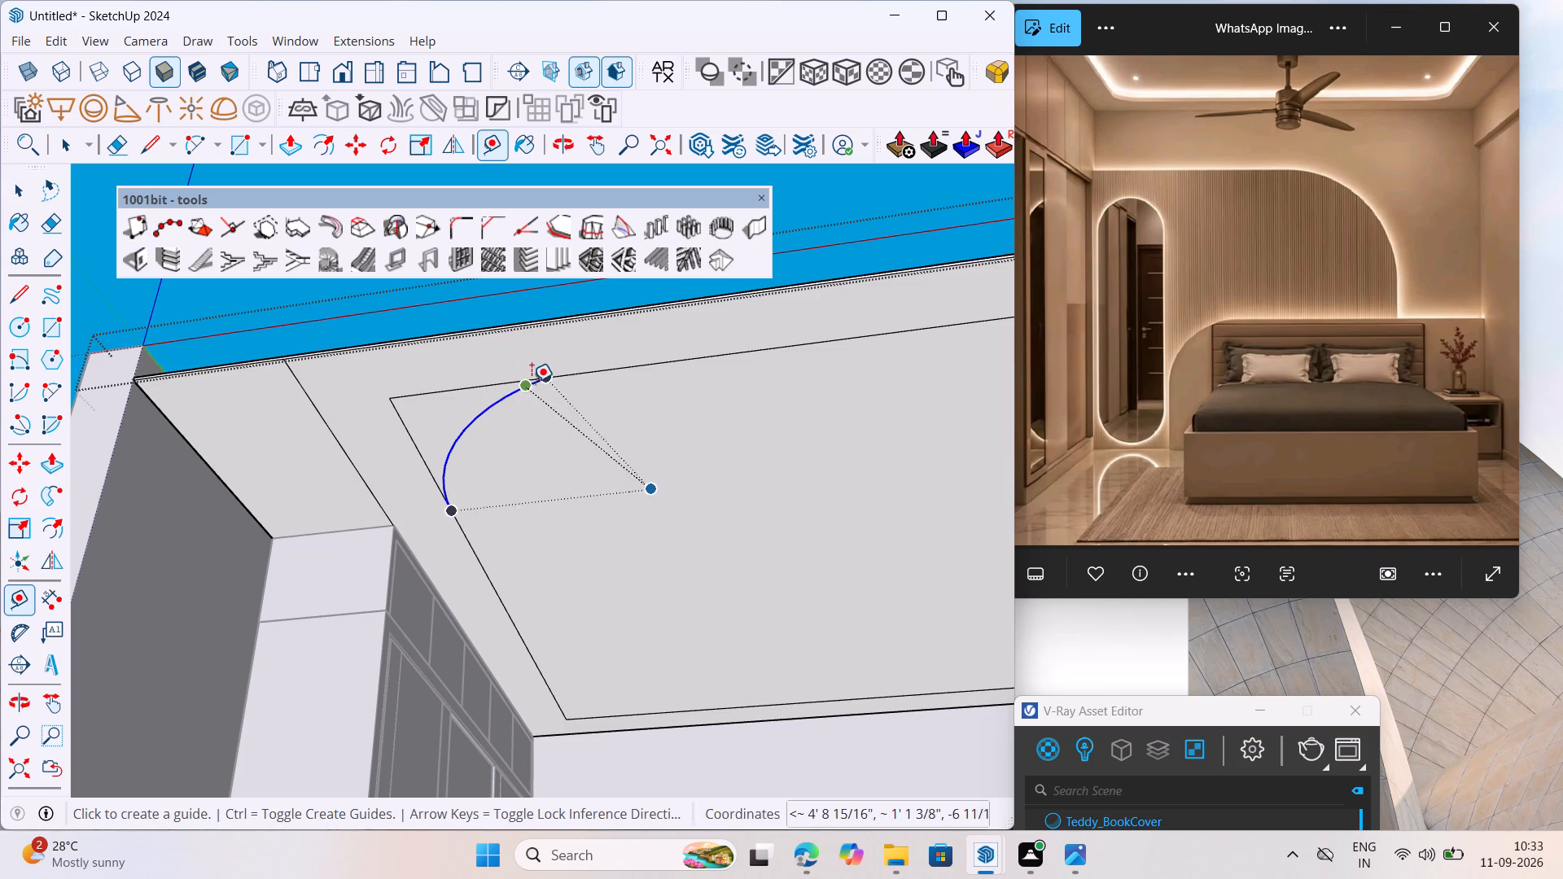
pyautogui.click(580, 375)
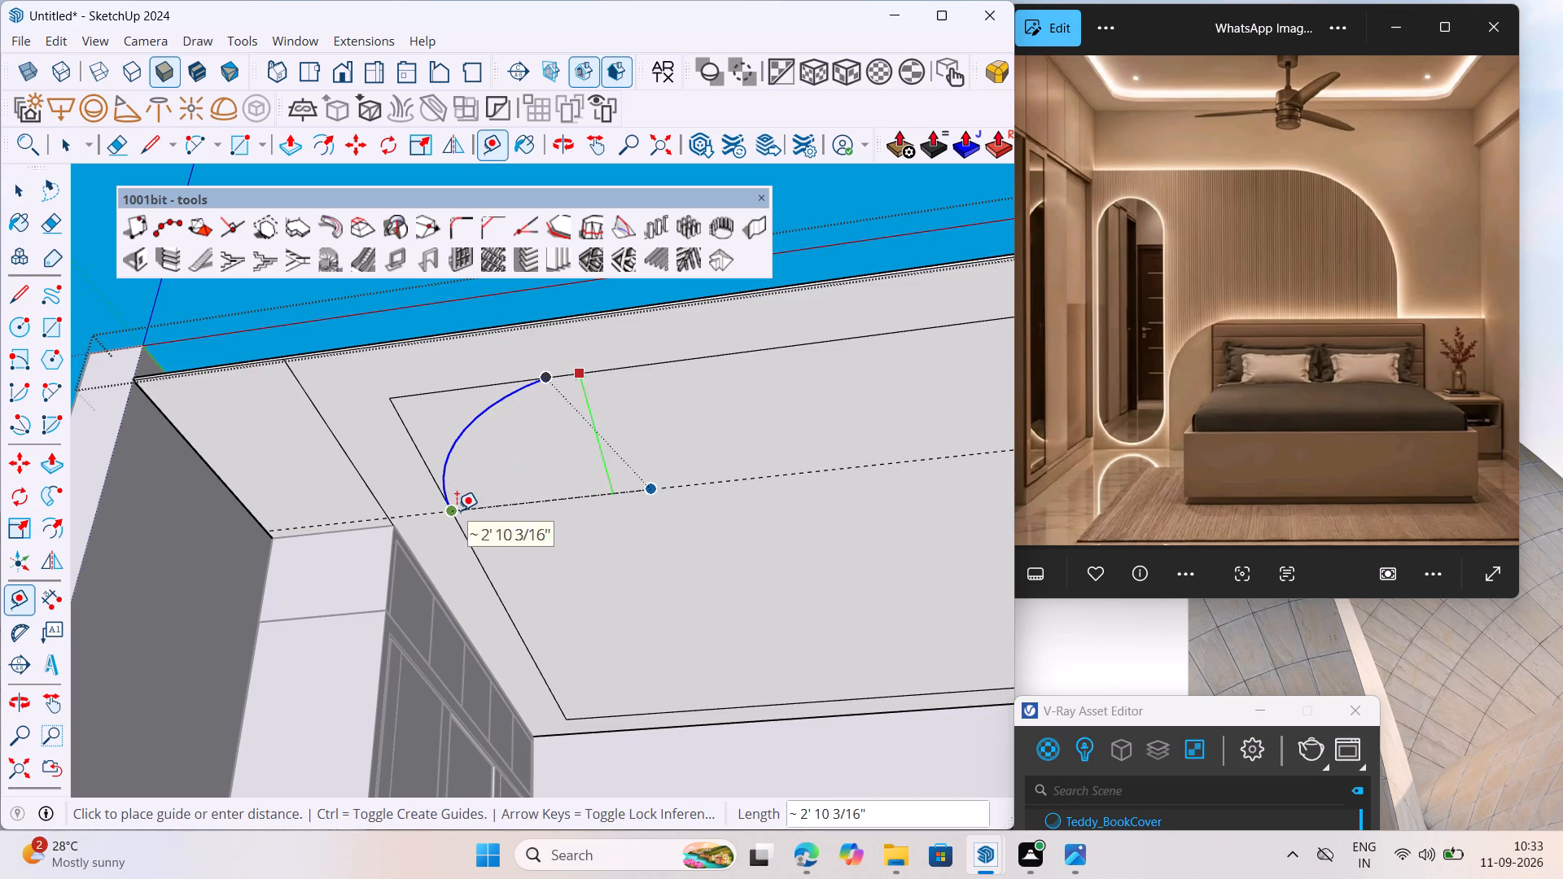
pyautogui.click(457, 510)
pyautogui.scroll(-7, 364, 509)
pyautogui.press('space')
pyautogui.scroll(5, 801, 500)
pyautogui.scroll(-6, 668, 468)
pyautogui.moveTo(470, 637); pyautogui.dragTo(535, 608, button='middle')
pyautogui.scroll(1, 78, 461)
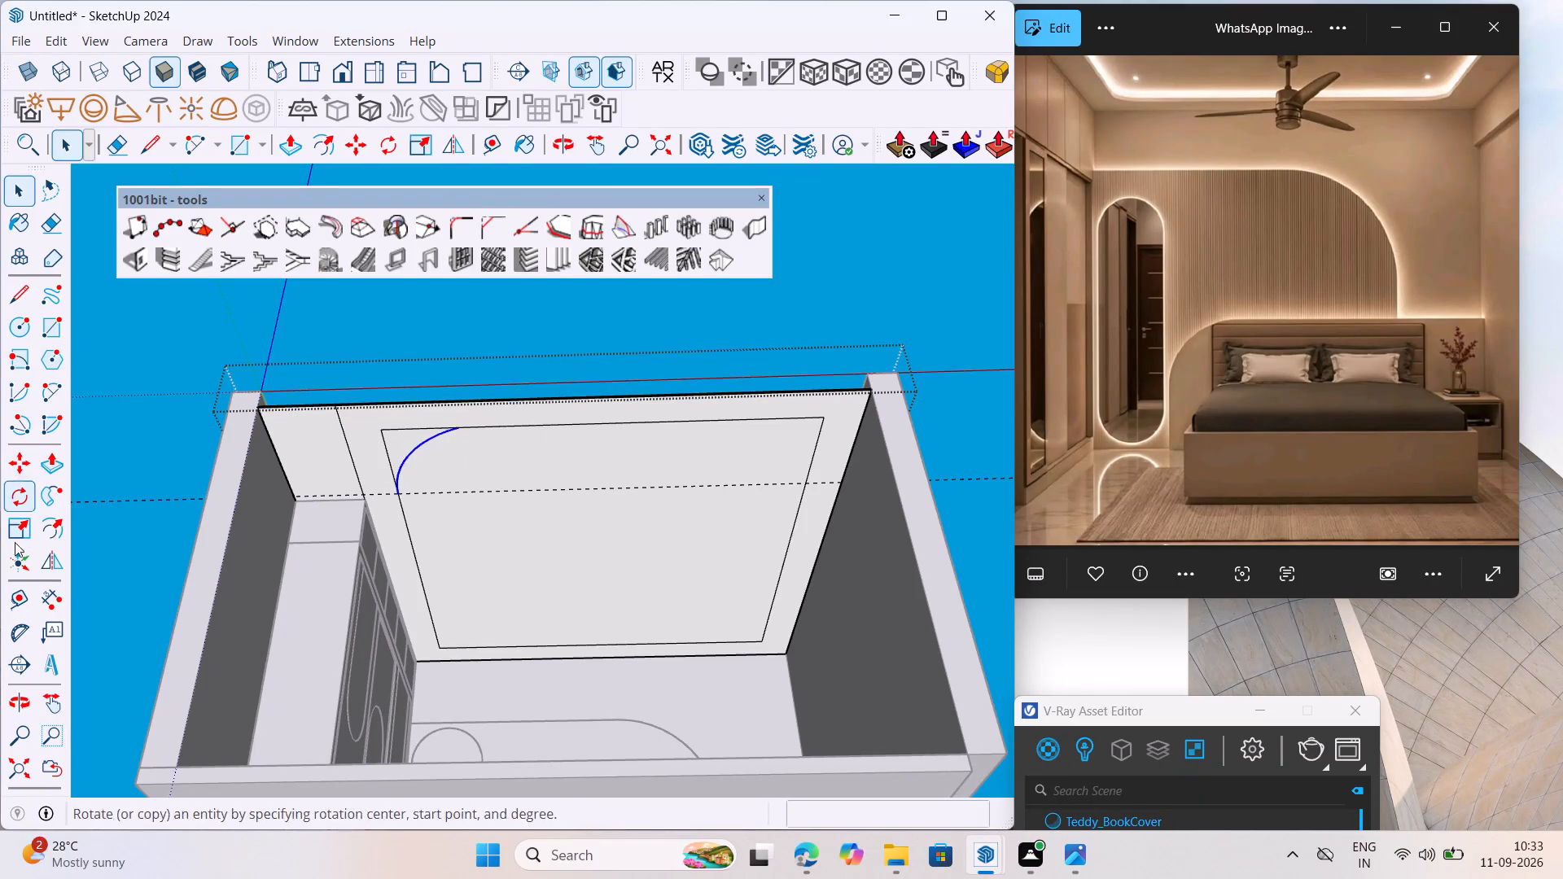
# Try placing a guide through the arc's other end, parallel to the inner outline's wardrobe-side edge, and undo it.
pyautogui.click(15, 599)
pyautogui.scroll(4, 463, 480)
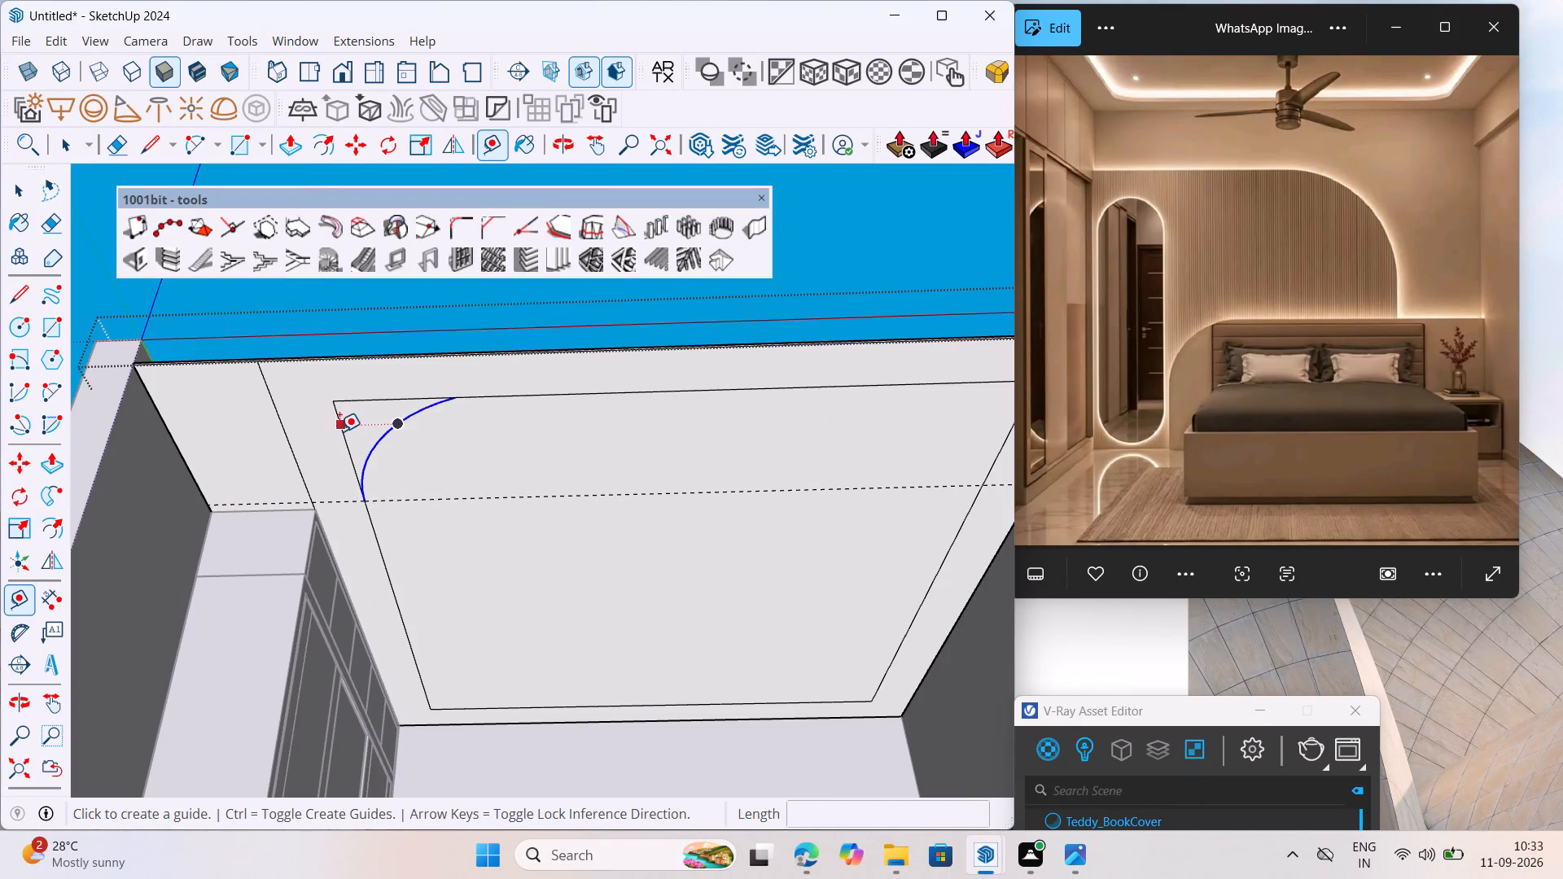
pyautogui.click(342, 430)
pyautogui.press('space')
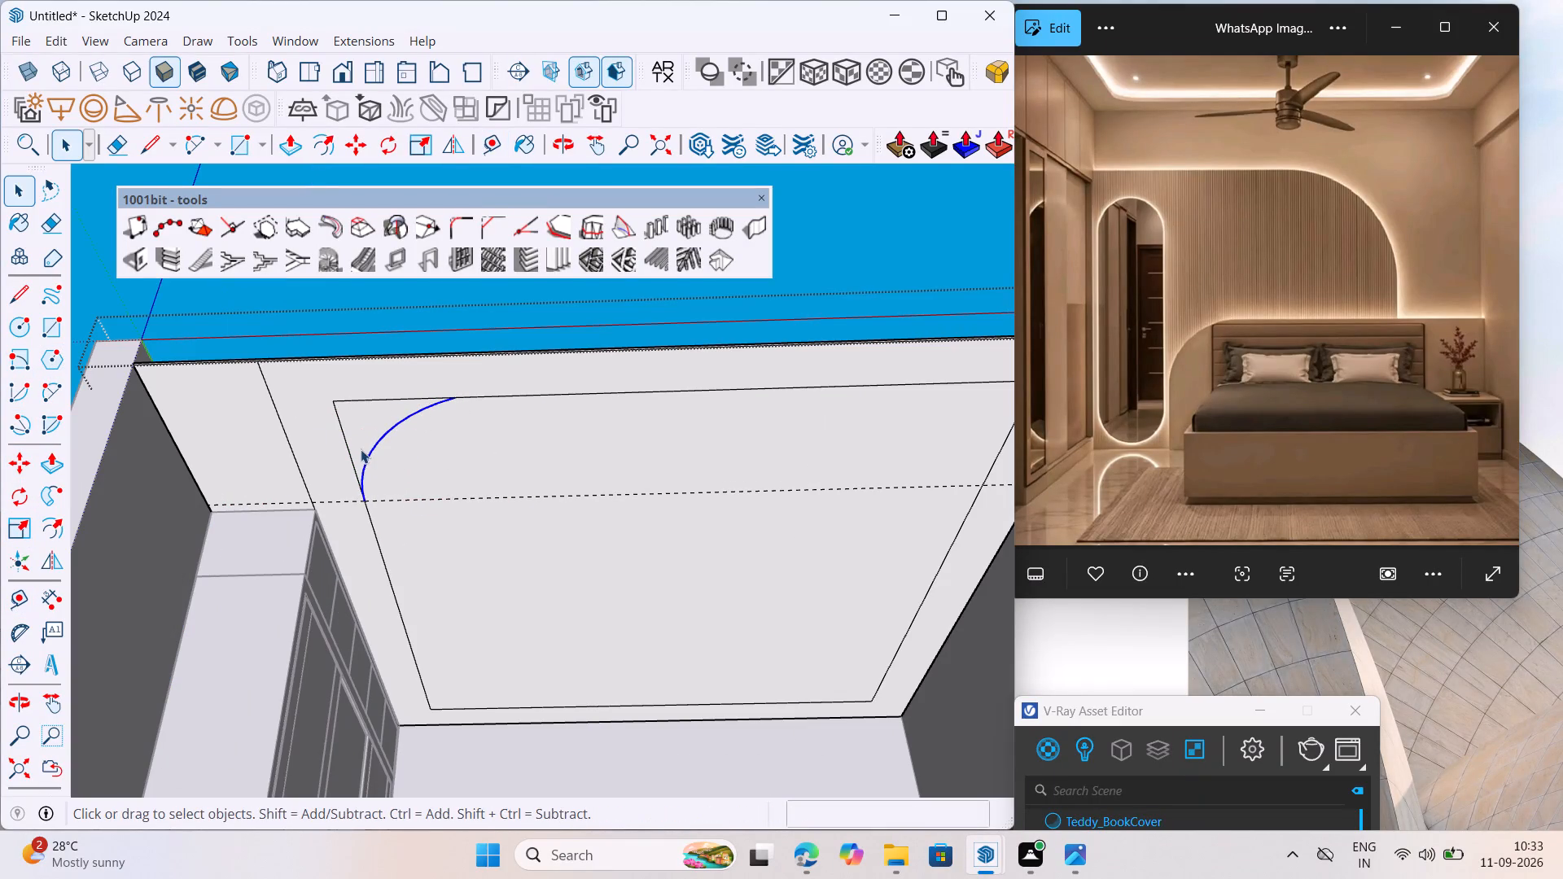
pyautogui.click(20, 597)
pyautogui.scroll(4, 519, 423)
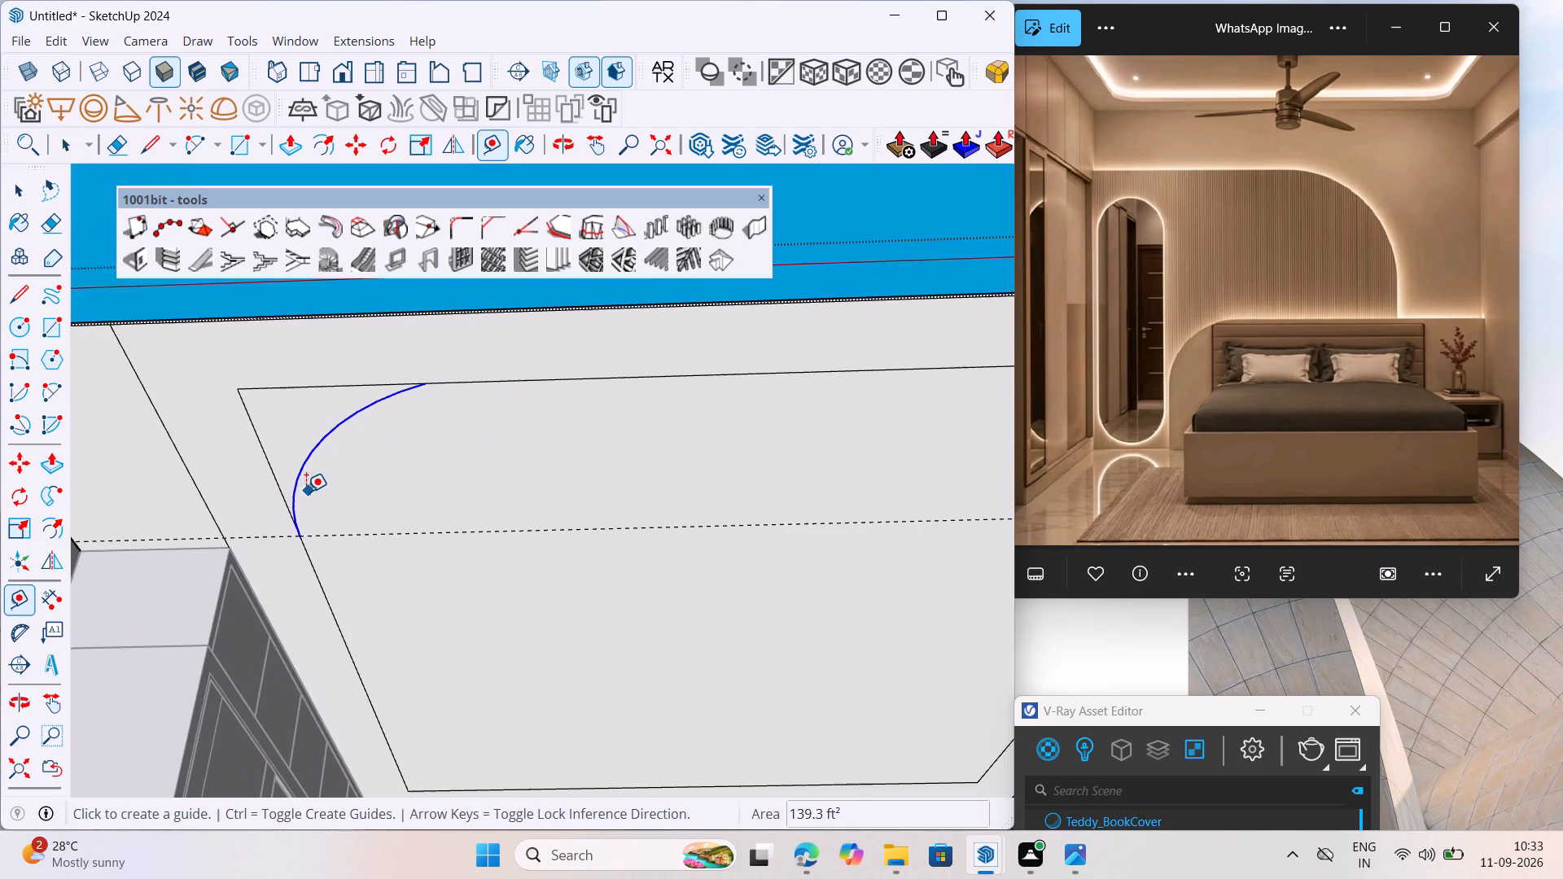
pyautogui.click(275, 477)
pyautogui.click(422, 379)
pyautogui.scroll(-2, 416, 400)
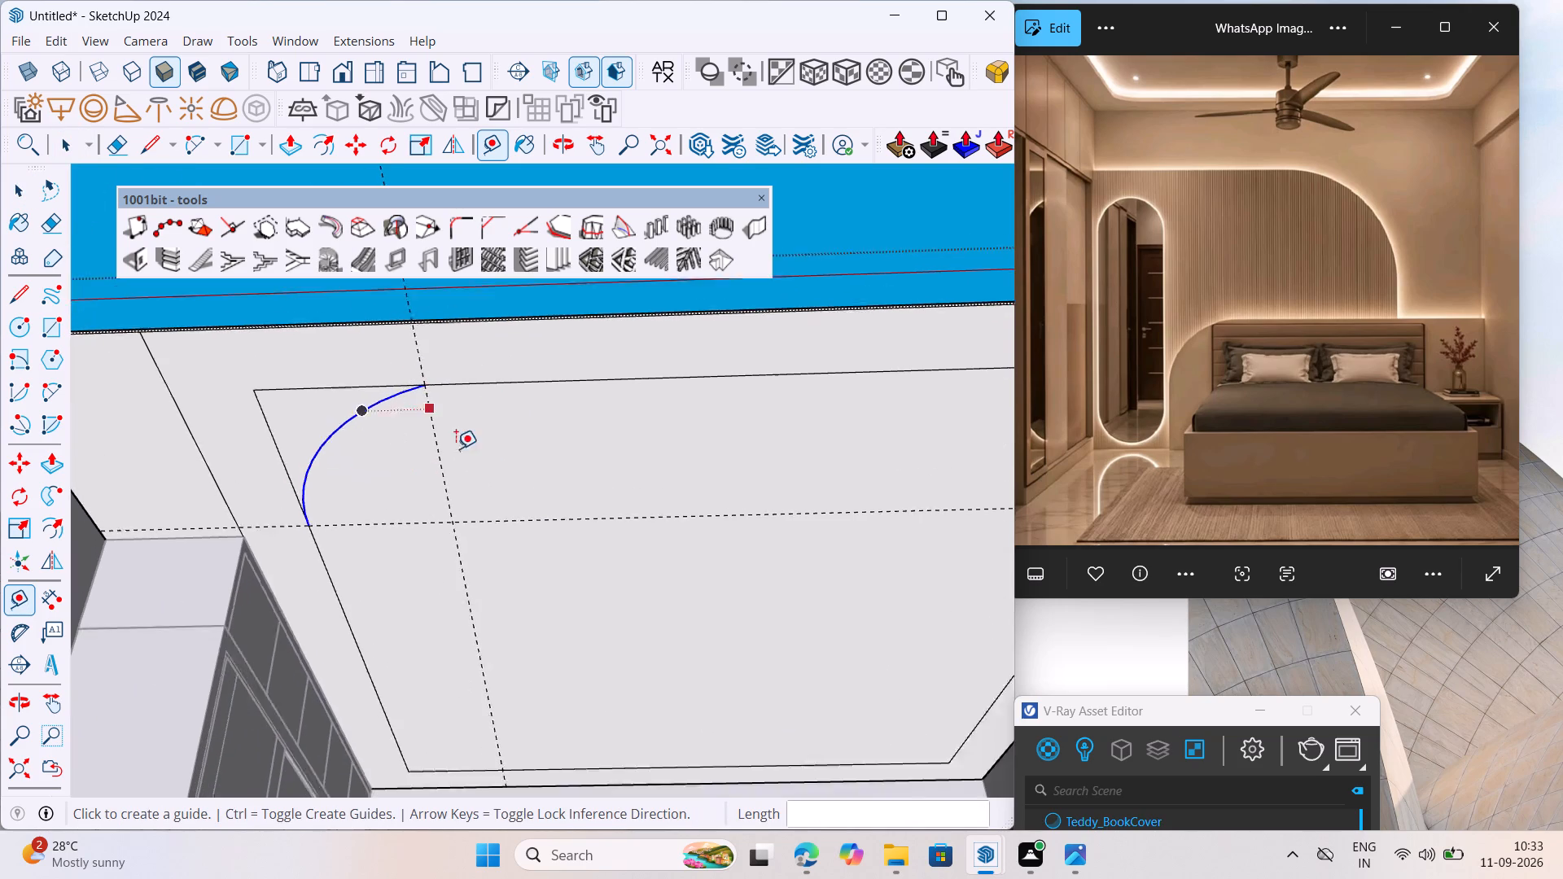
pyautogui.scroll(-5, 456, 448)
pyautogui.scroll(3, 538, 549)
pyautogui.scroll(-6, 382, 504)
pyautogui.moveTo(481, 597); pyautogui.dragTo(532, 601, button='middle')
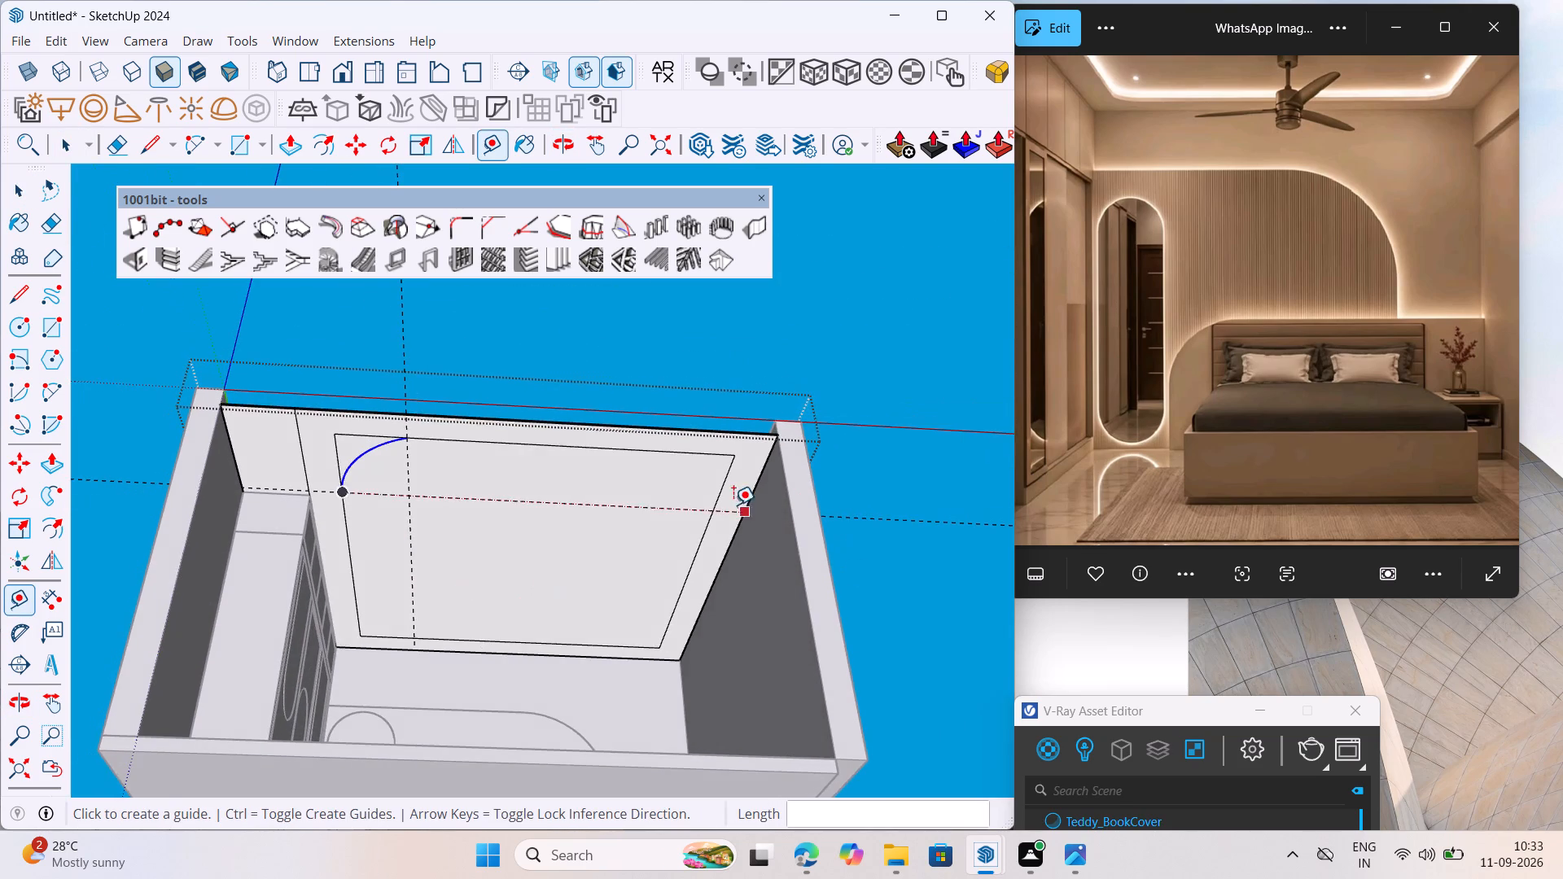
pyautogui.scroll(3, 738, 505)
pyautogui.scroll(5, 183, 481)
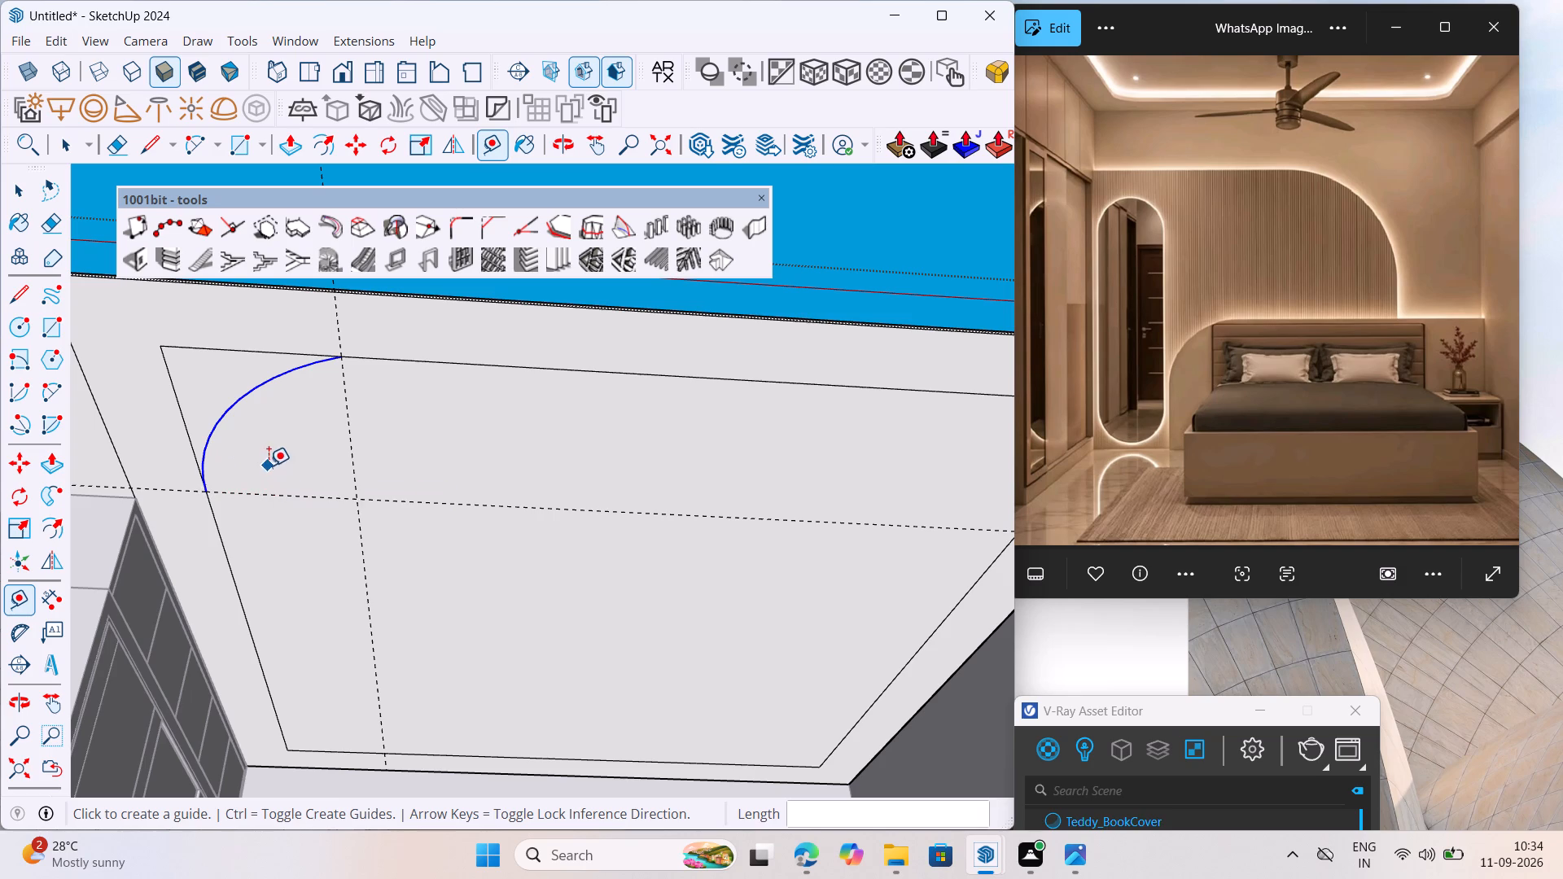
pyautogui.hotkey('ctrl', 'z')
# Place a guide about 2' from the inner outline's wardrobe-side edge, through the arc's end away from the wardrobe.
pyautogui.click(184, 413)
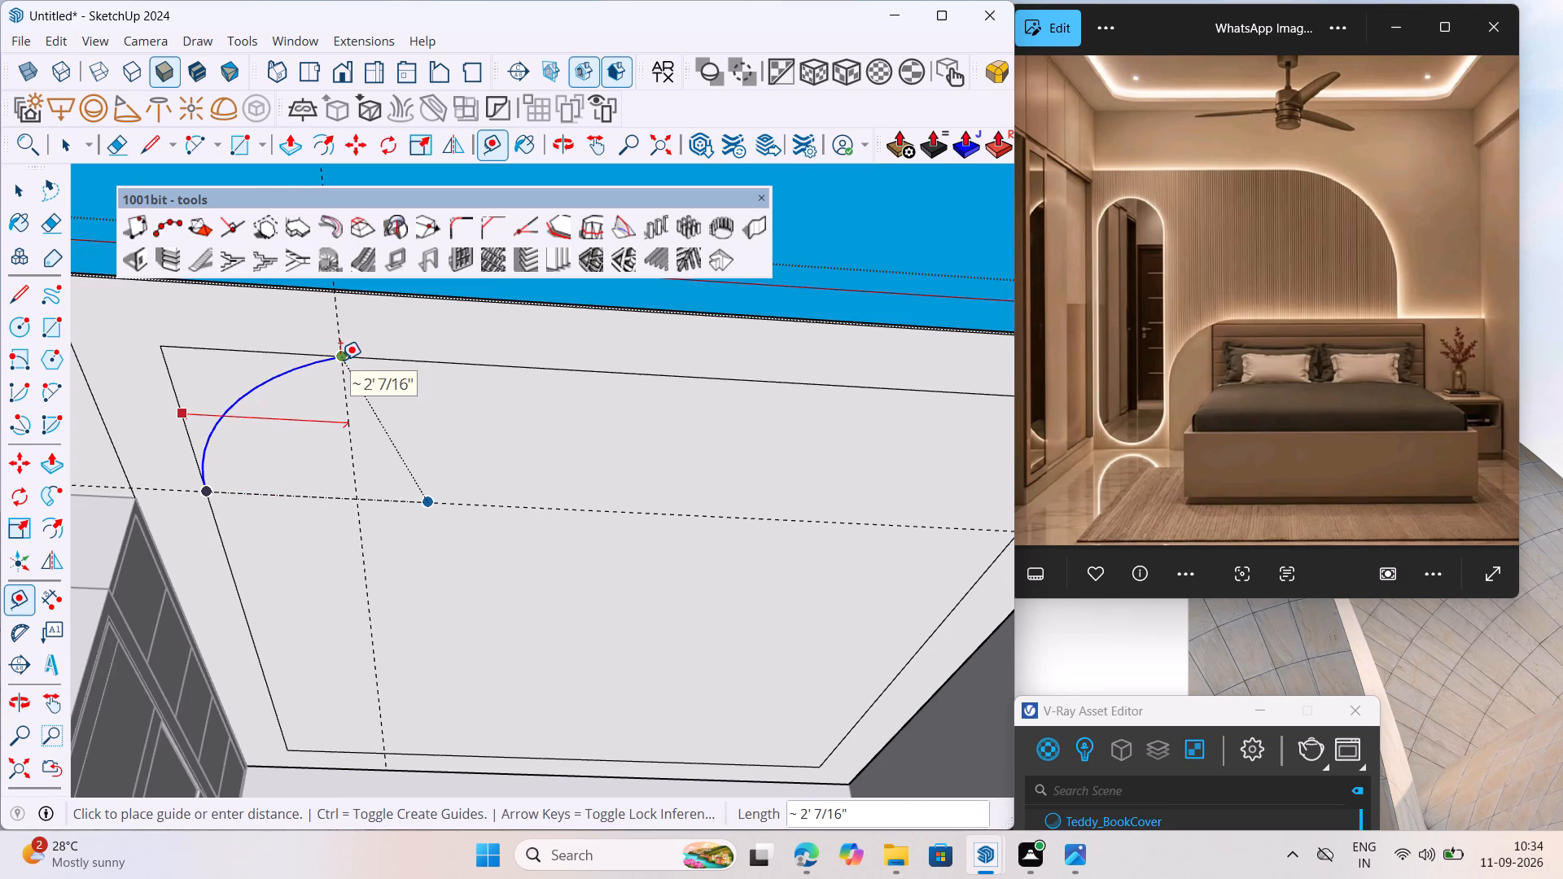
pyautogui.click(340, 360)
pyautogui.scroll(-5, 361, 457)
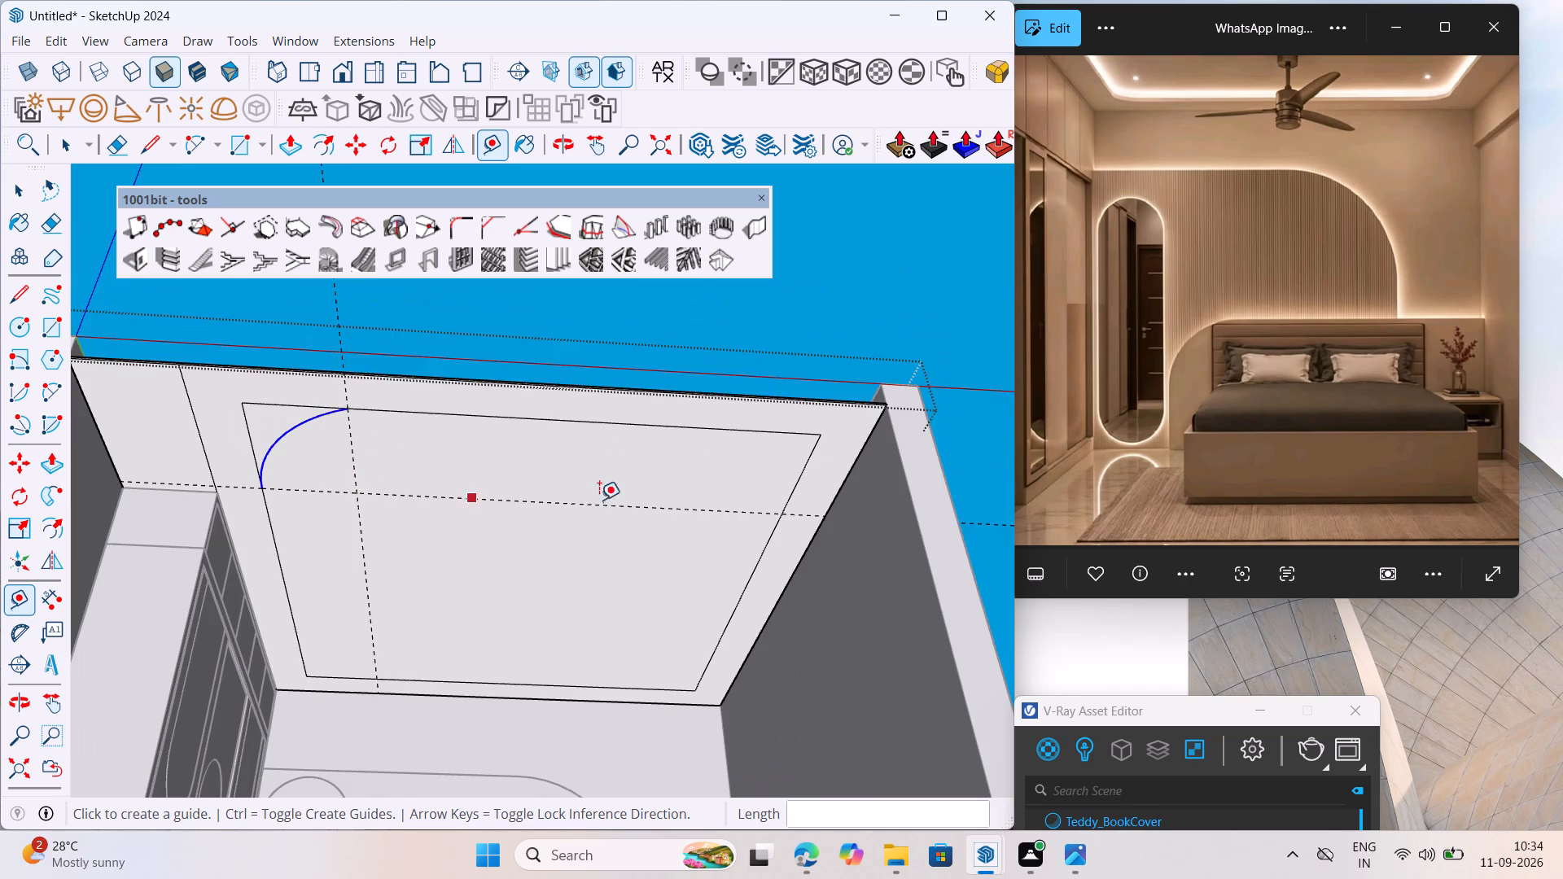
# Place a guide 2'7" inward from the inner outline's side edge opposite the wardrobe.
pyautogui.scroll(4, 790, 480)
pyautogui.click(811, 461)
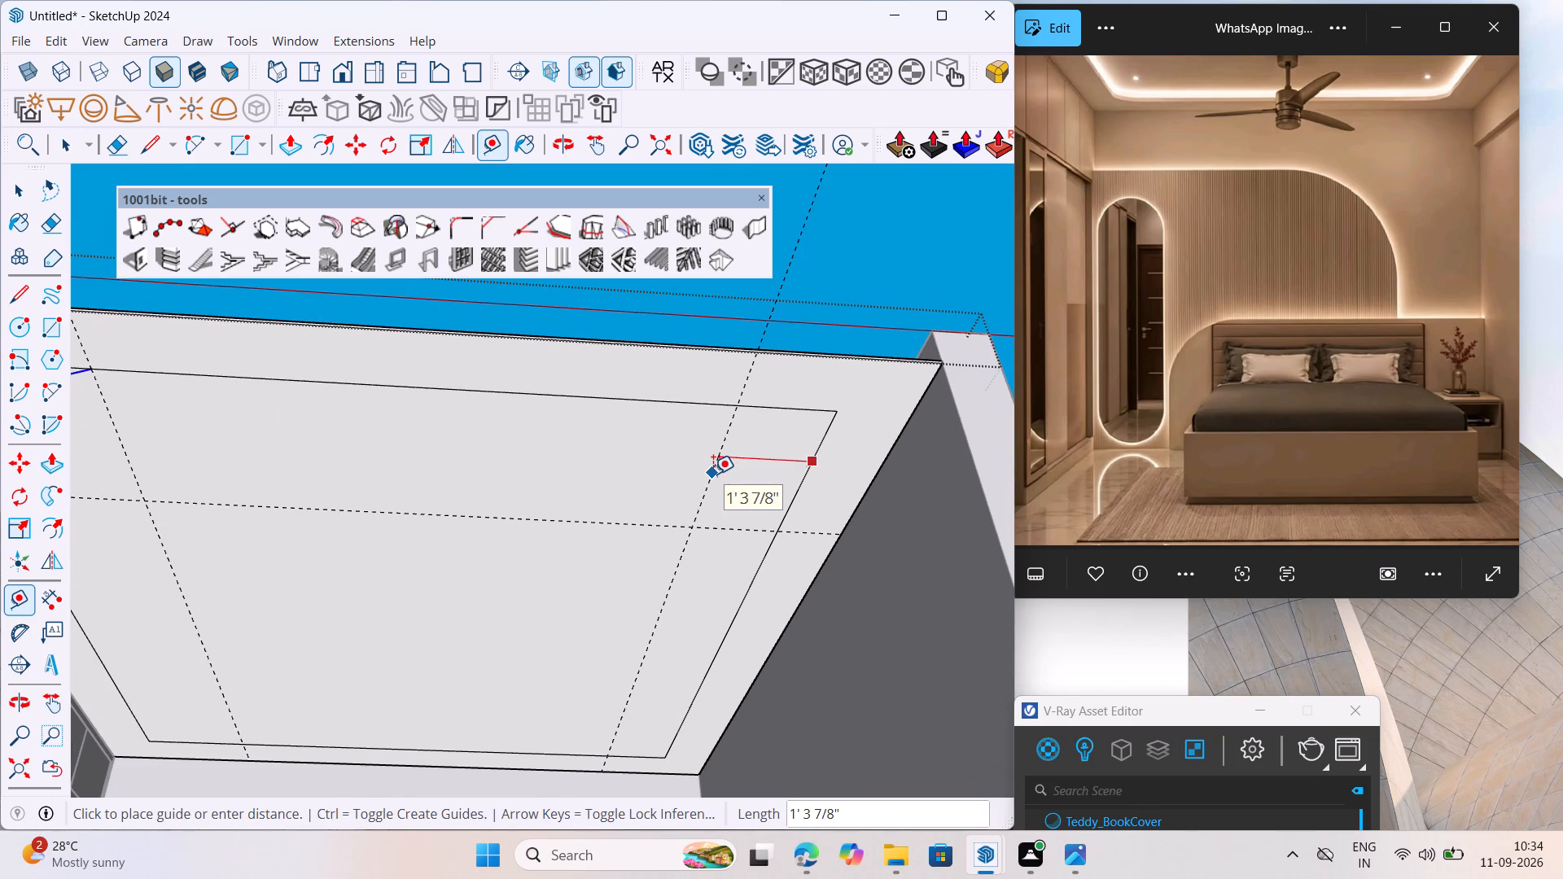
pyautogui.write('2\'7"')
pyautogui.press('Return')
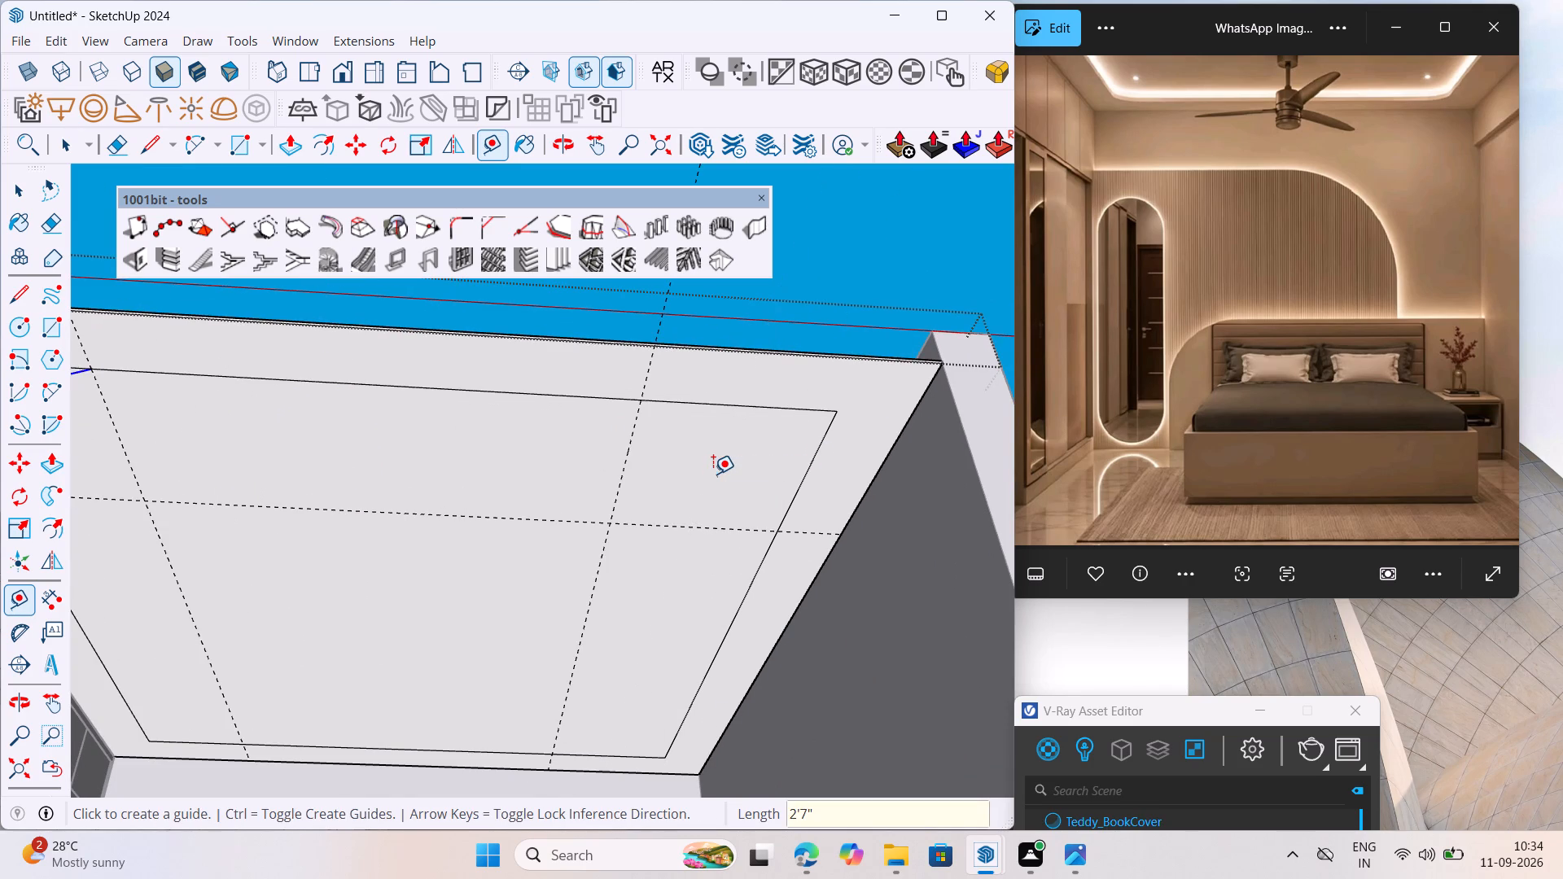
# Measure the distance from the inner outline's edge opposite the bed wall to the guide running parallel to it.
pyautogui.scroll(-6, 852, 539)
pyautogui.moveTo(482, 679); pyautogui.dragTo(518, 671, button='middle')
pyautogui.scroll(9, 316, 682)
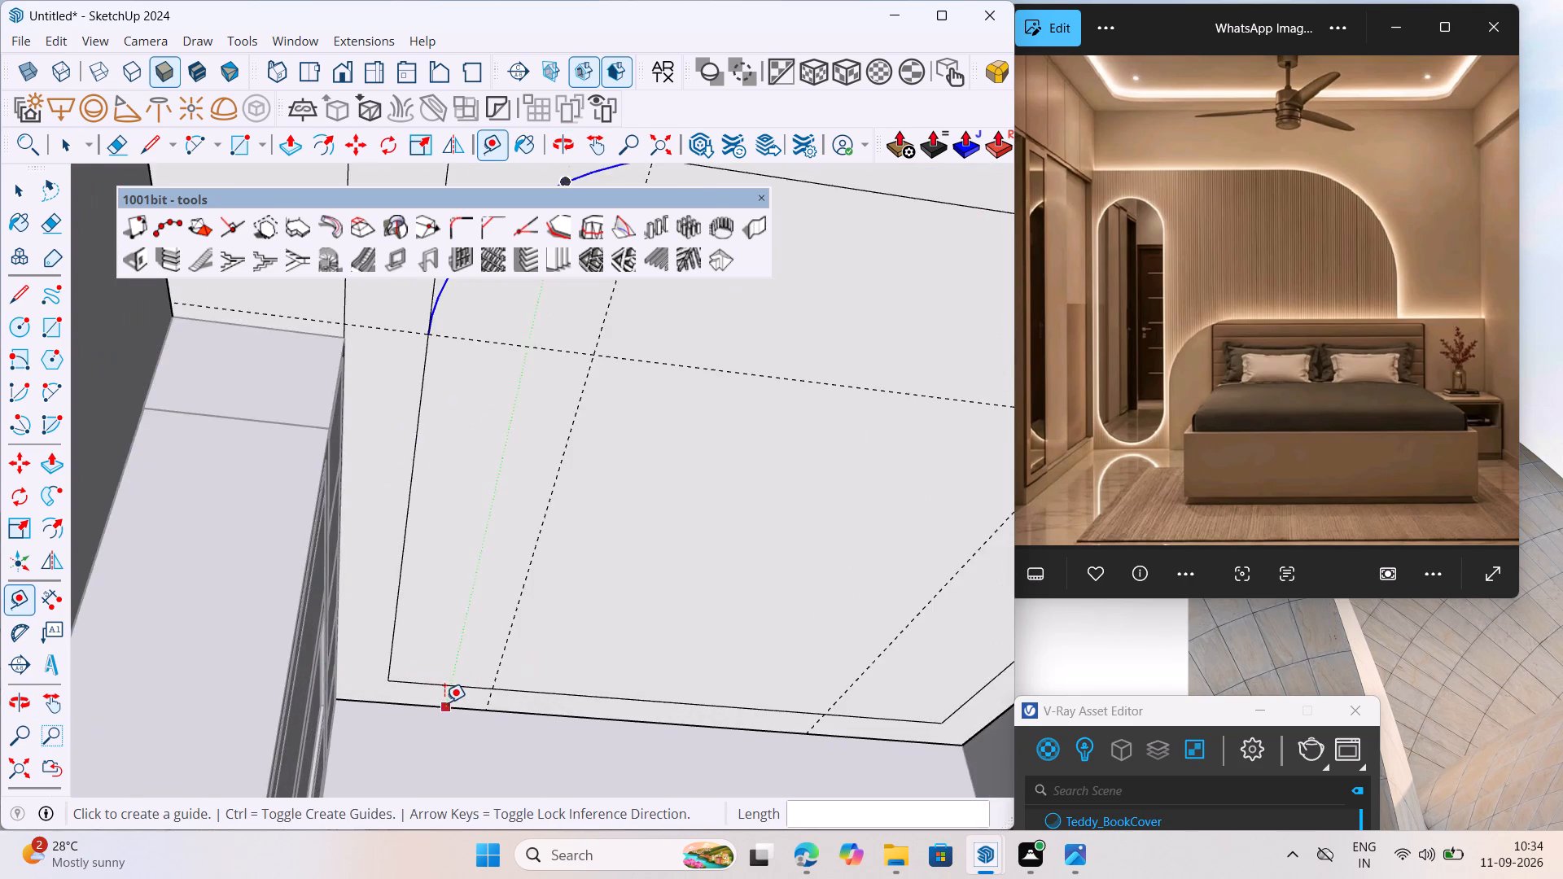
pyautogui.scroll(2, 444, 702)
pyautogui.scroll(-9, 412, 725)
pyautogui.scroll(4, 475, 509)
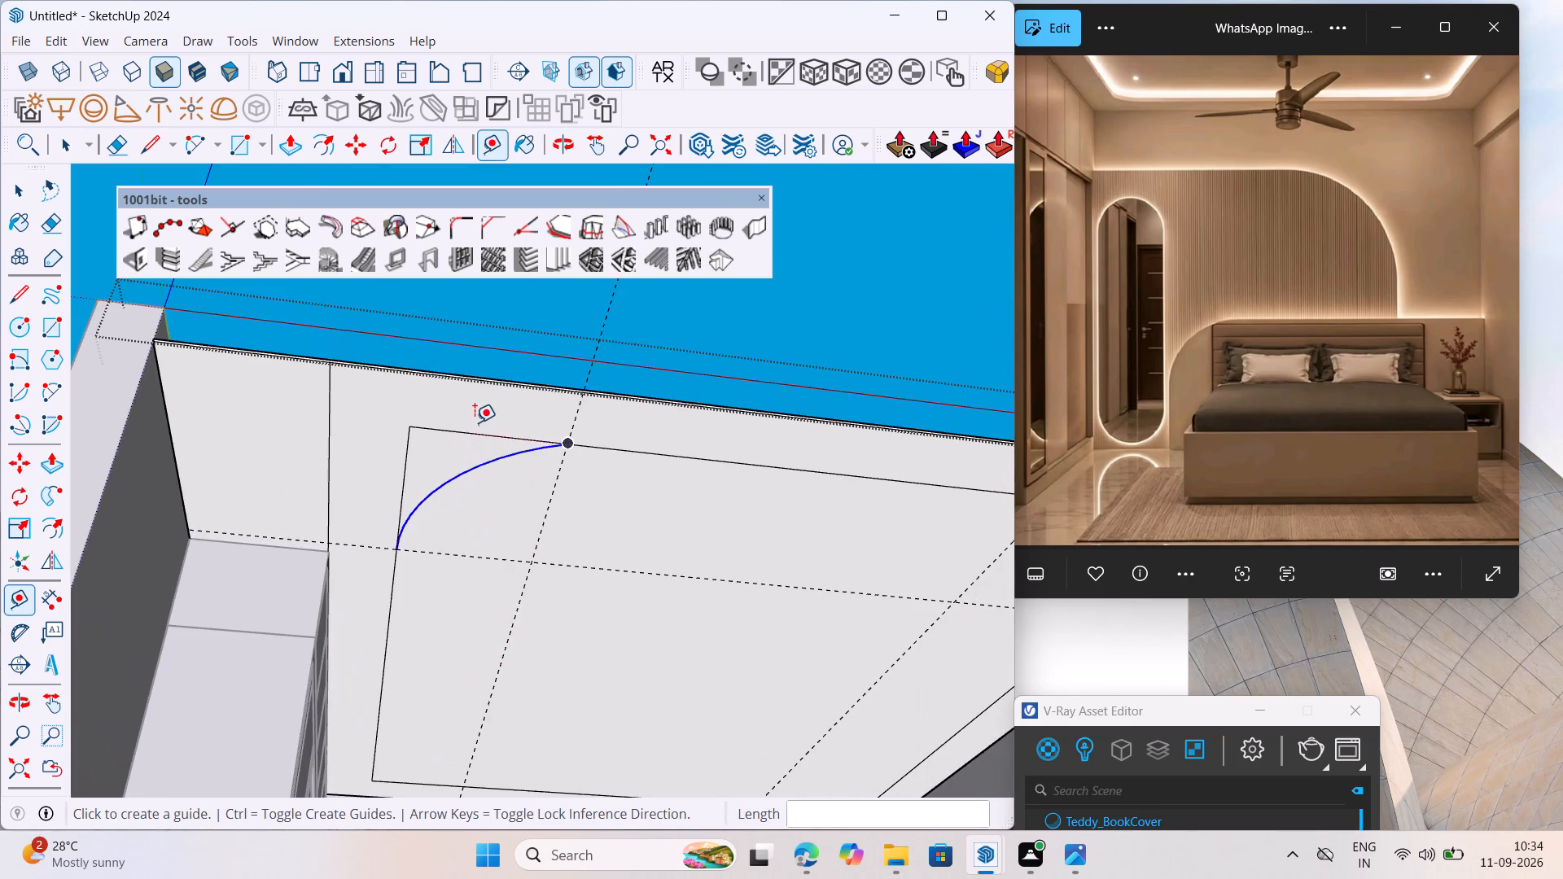
pyautogui.click(475, 439)
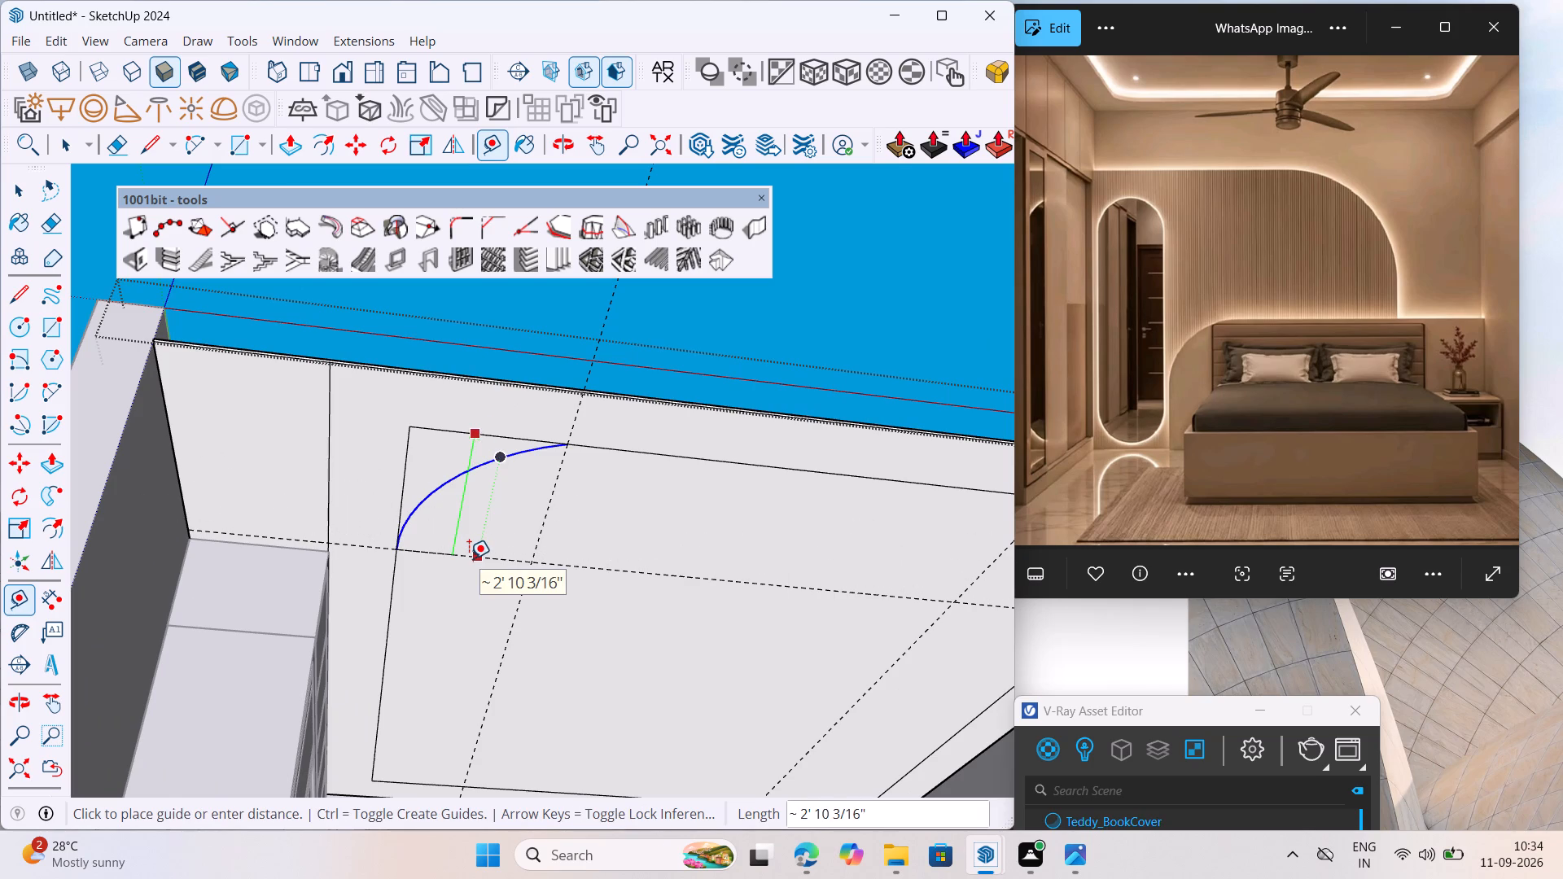
pyautogui.press('space')
pyautogui.scroll(-5, 497, 550)
pyautogui.moveTo(471, 738); pyautogui.dragTo(429, 800, button='middle')
pyautogui.scroll(7, 416, 729)
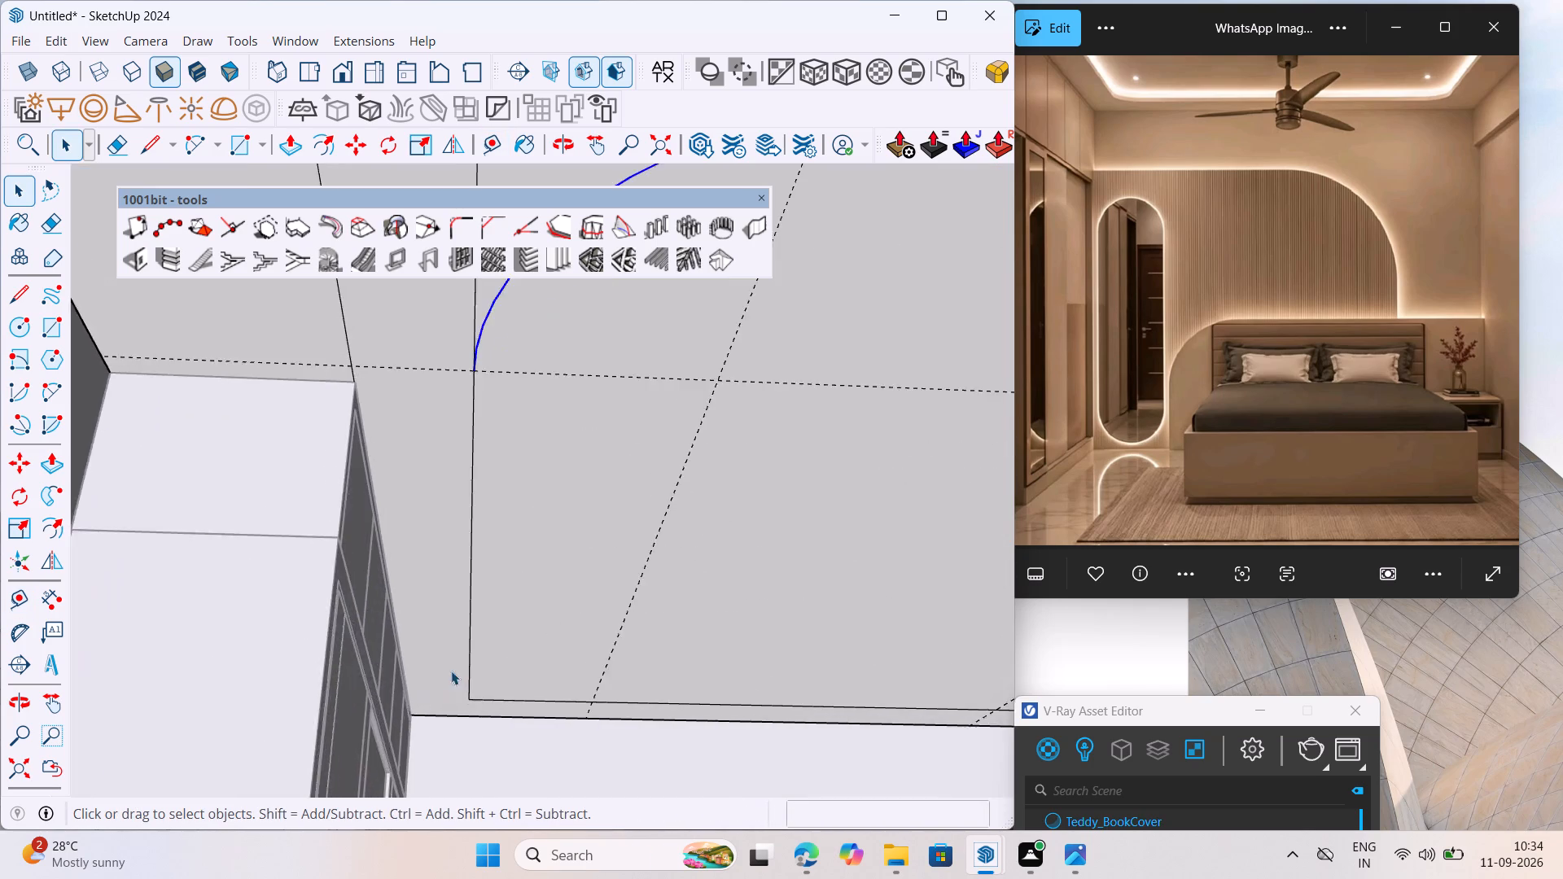
# Place a guide 2'10" inward from the inner outline's edge nearest the bed wall.
pyautogui.scroll(4, 451, 671)
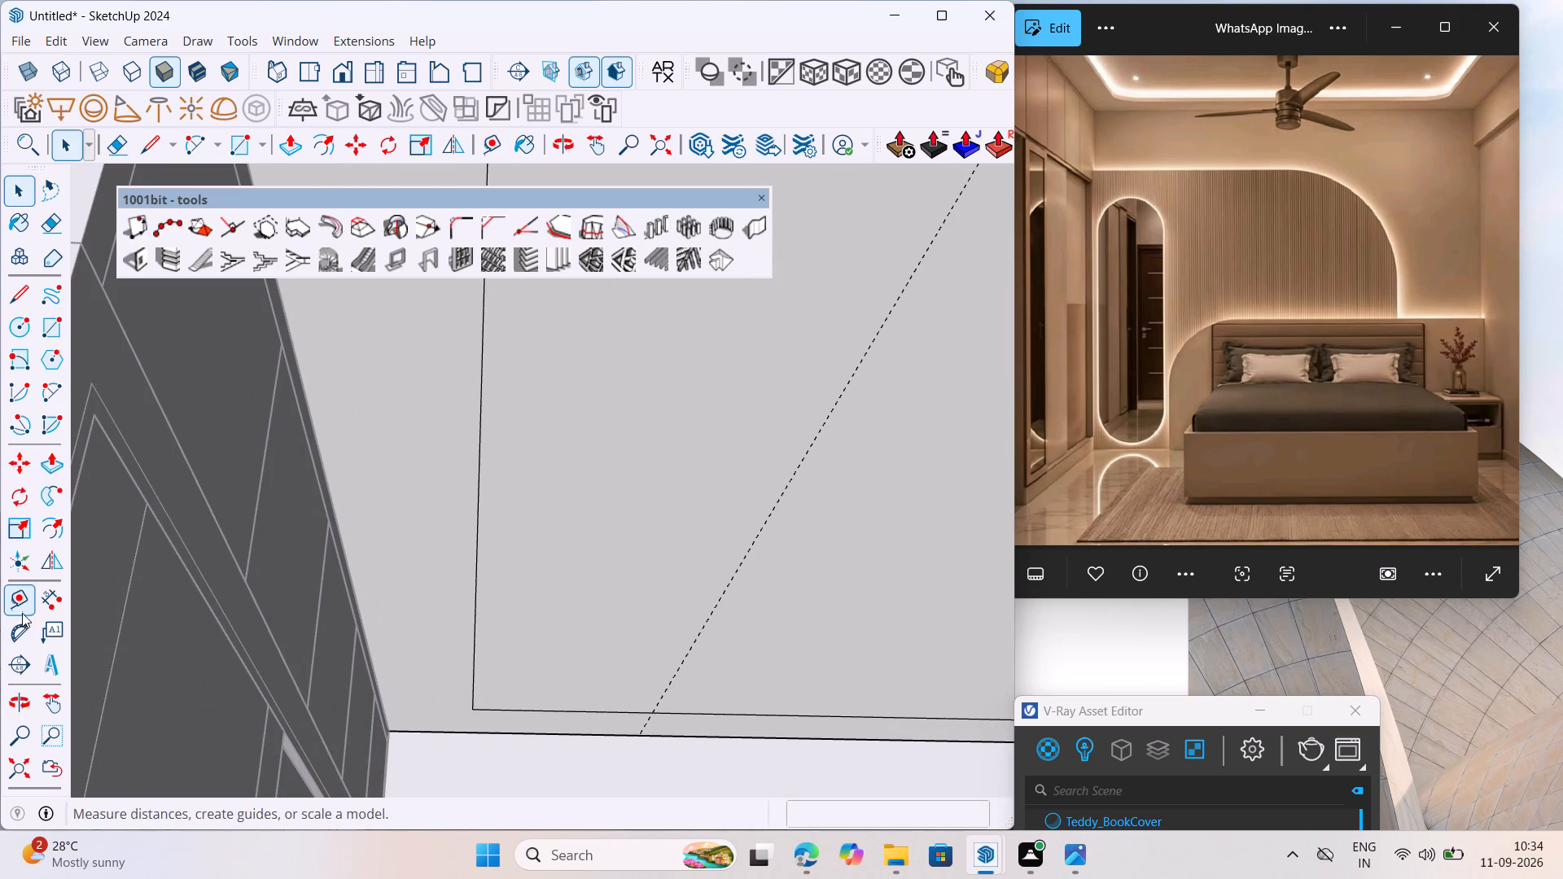
pyautogui.click(20, 601)
pyautogui.scroll(2, 495, 645)
pyautogui.click(538, 724)
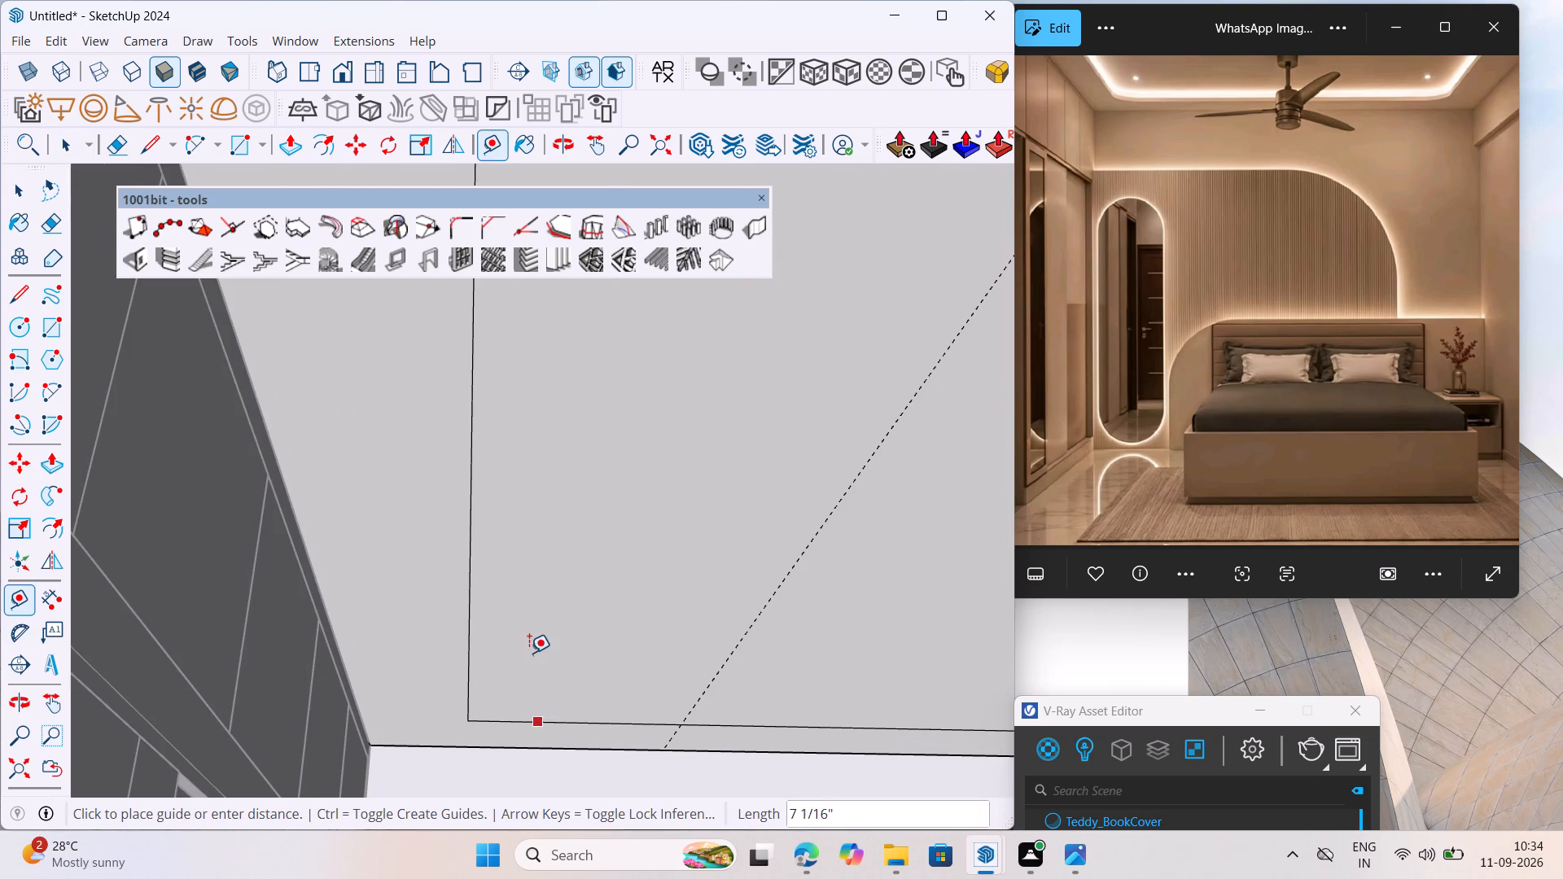
pyautogui.write('2\'10"')
pyautogui.press('Return')
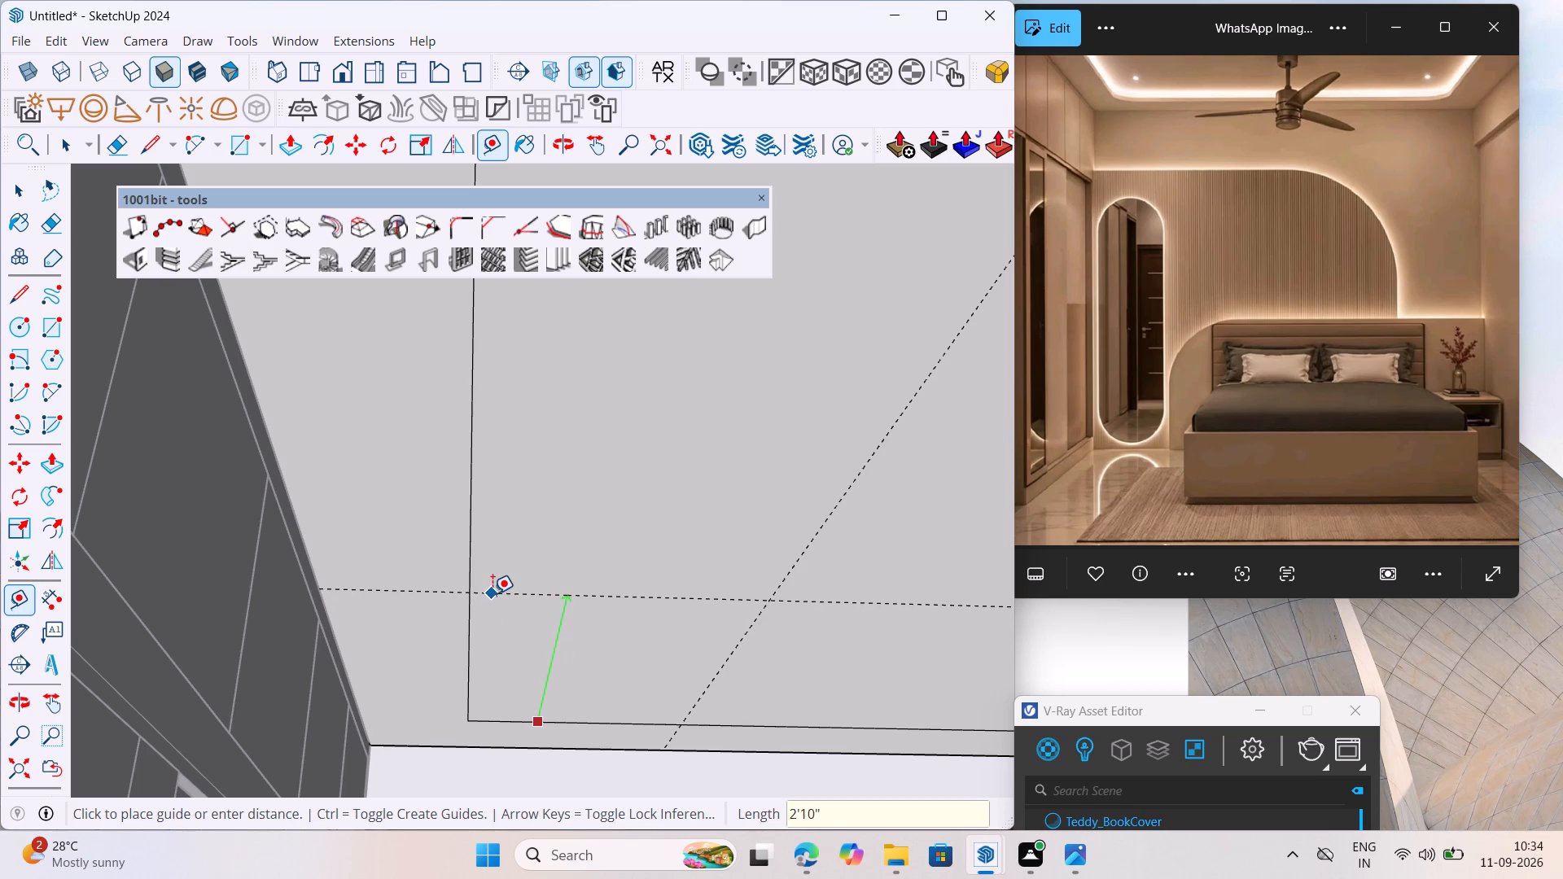
pyautogui.scroll(-18, 242, 651)
pyautogui.moveTo(531, 699); pyautogui.dragTo(523, 622, button='middle')
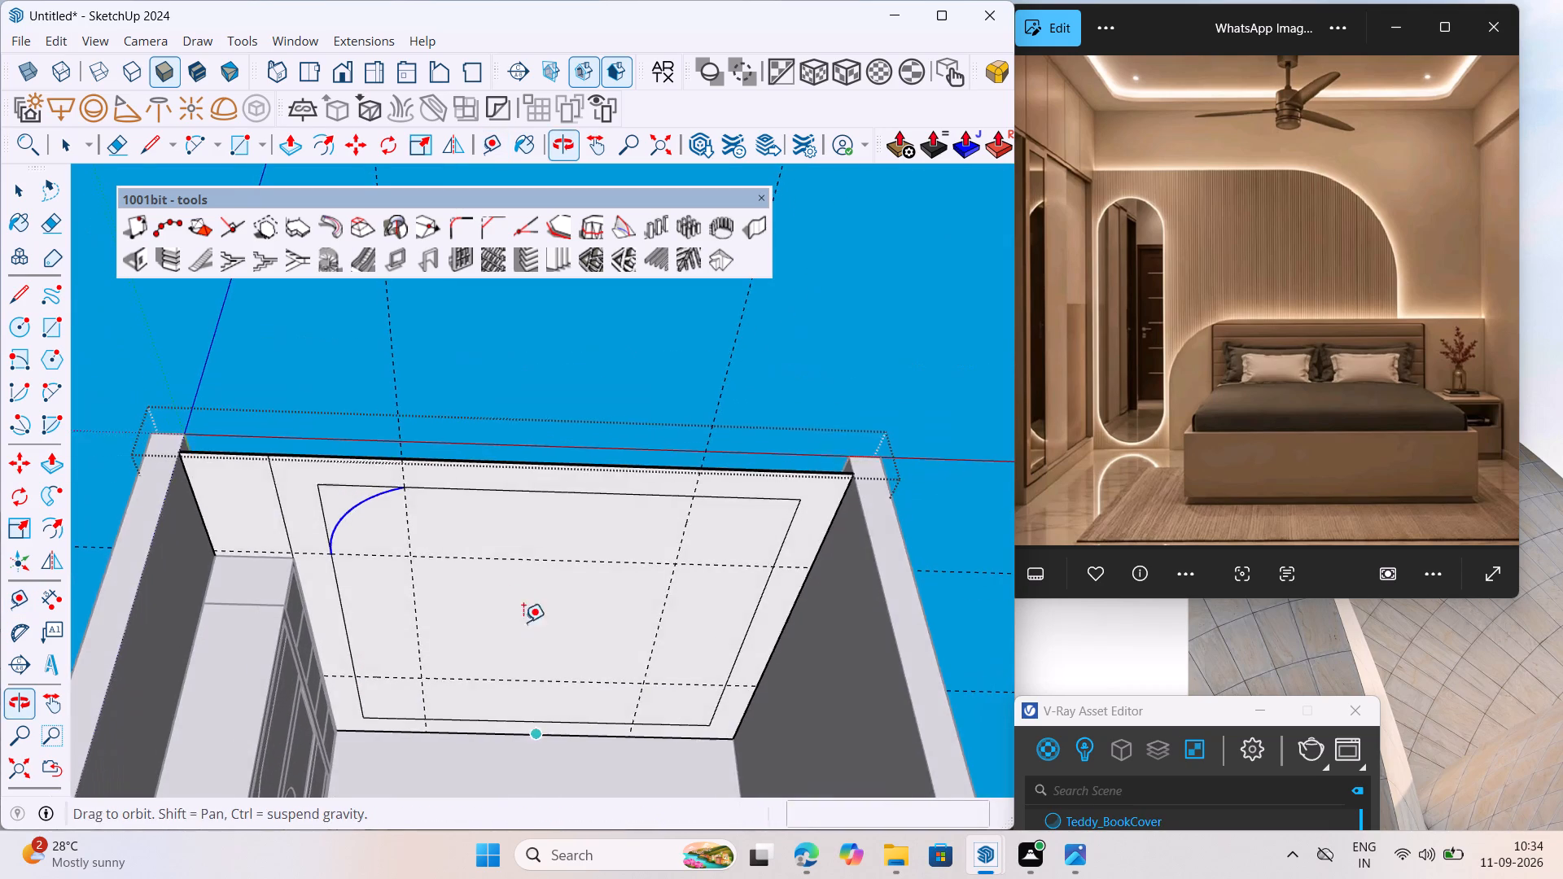
pyautogui.moveTo(523, 622); pyautogui.dragTo(523, 623, button='middle')
# Delete the existing arc at the inner outline's wardrobe-side corner opposite the bed wall.
pyautogui.scroll(5, 361, 508)
pyautogui.press('space')
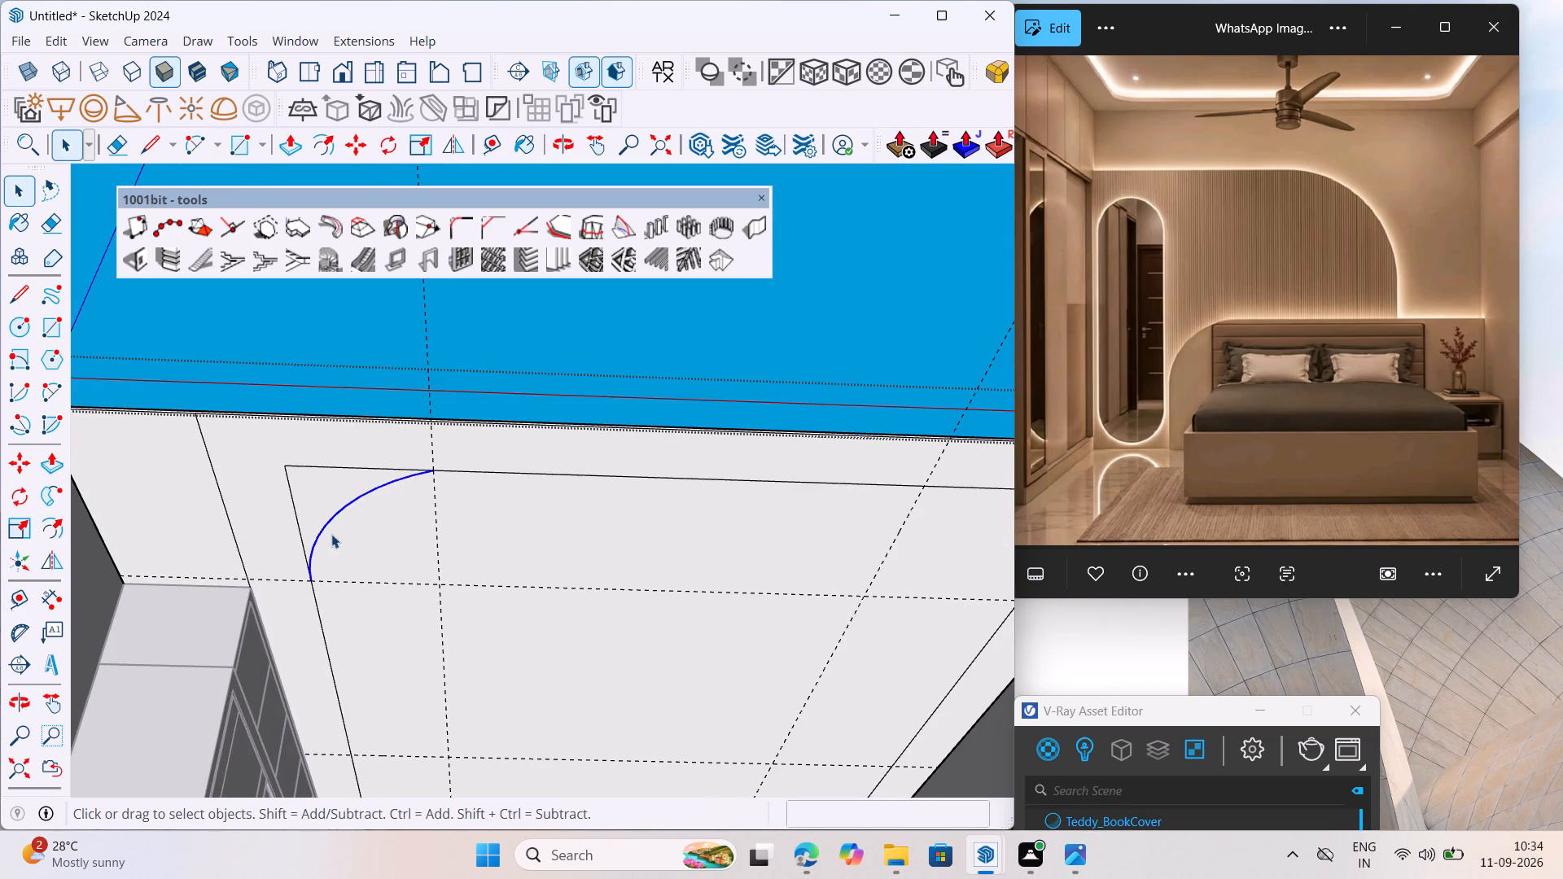
pyautogui.scroll(-1, 341, 538)
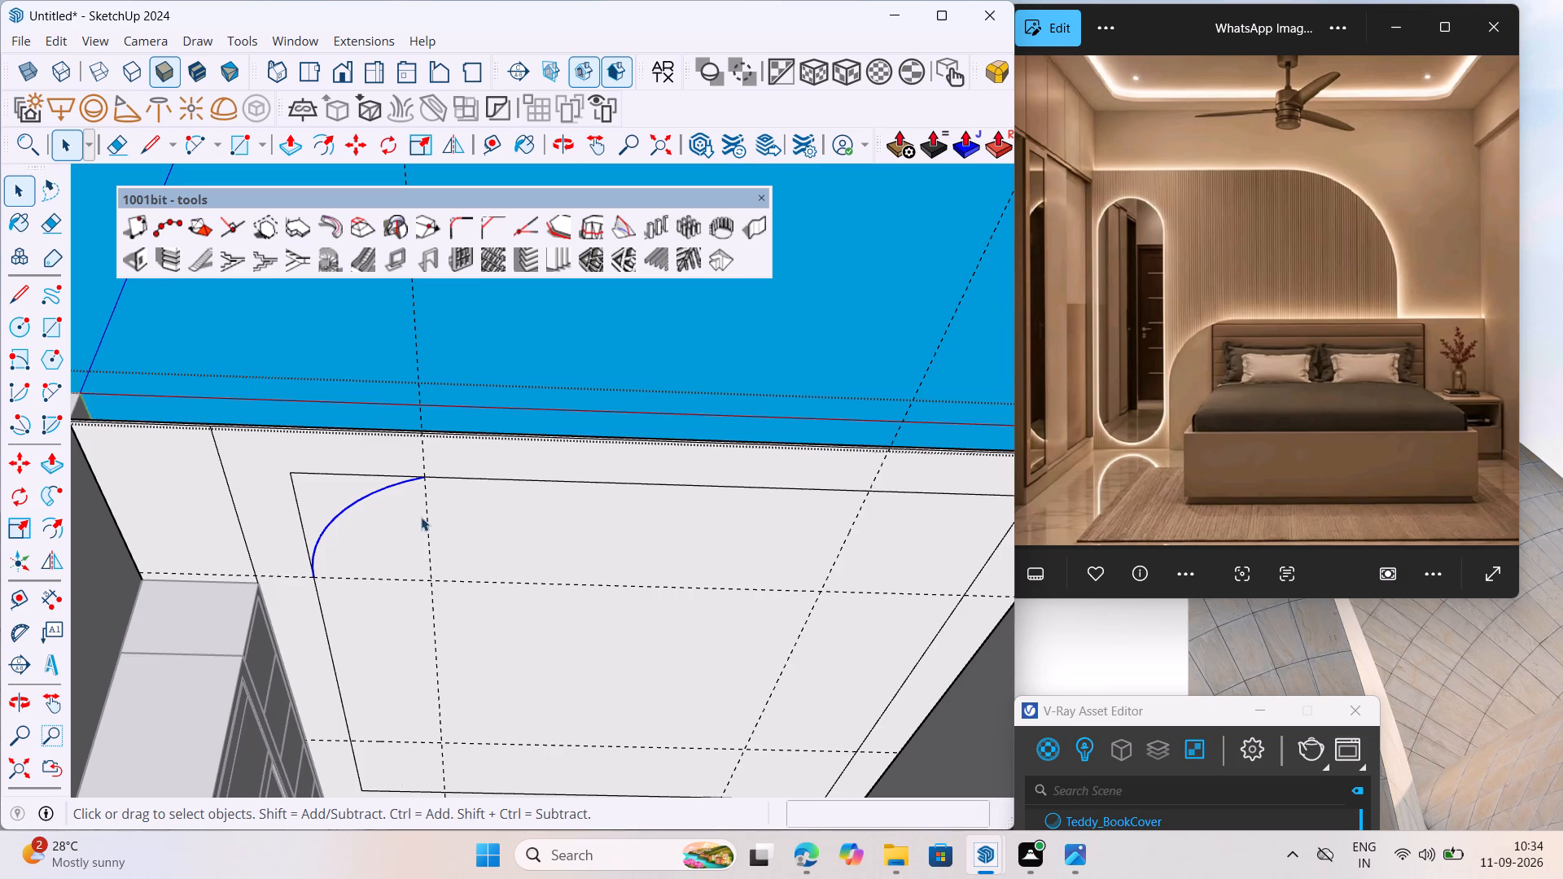
pyautogui.moveTo(420, 517); pyautogui.dragTo(457, 351, button='middle')
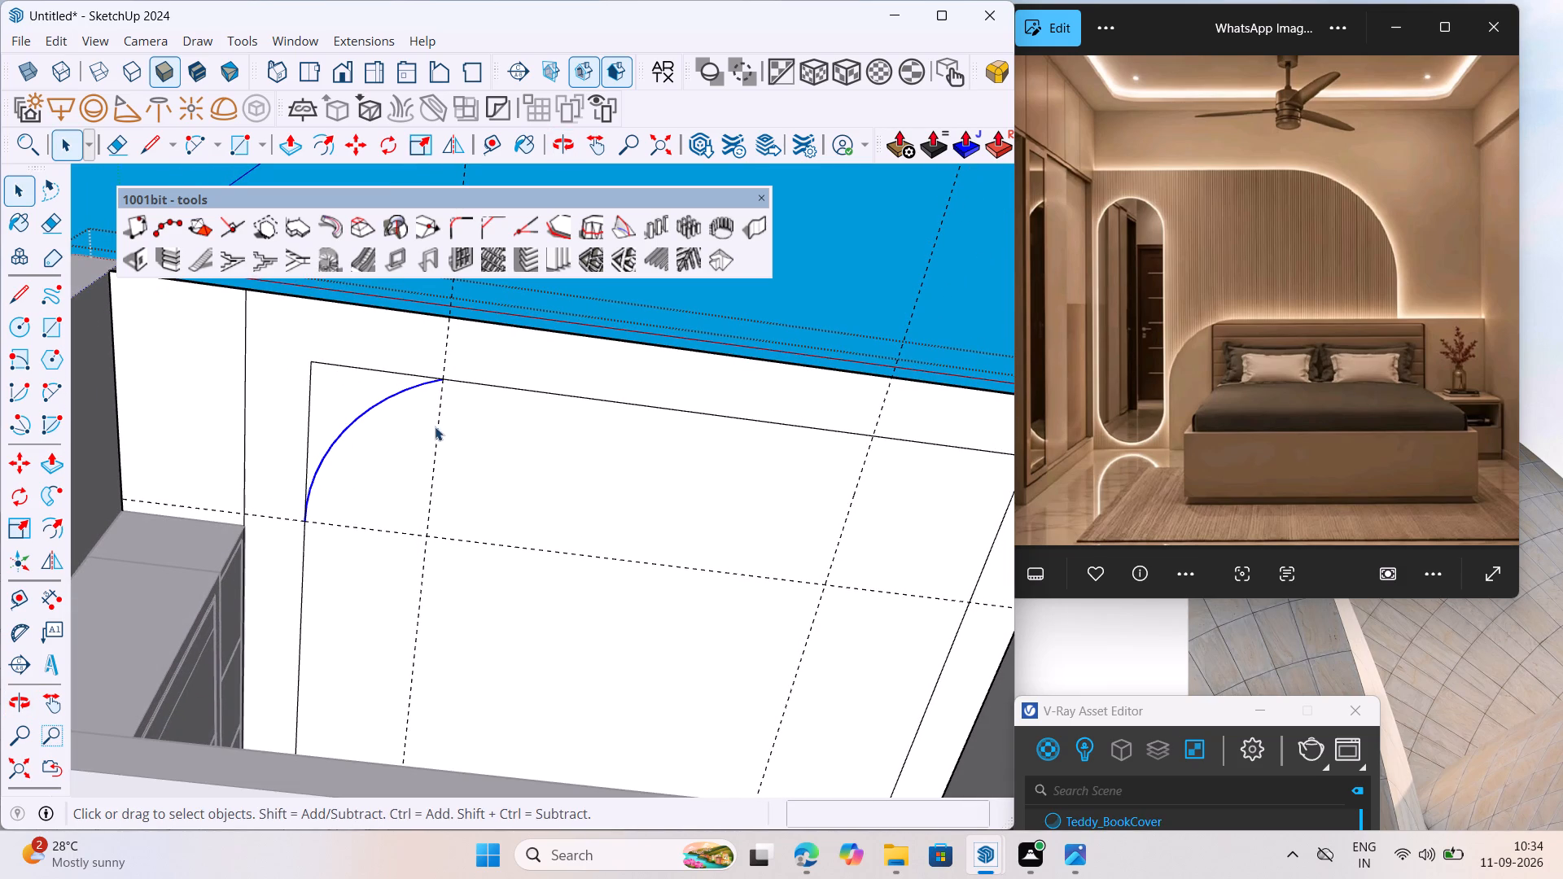
pyautogui.press('Delete')
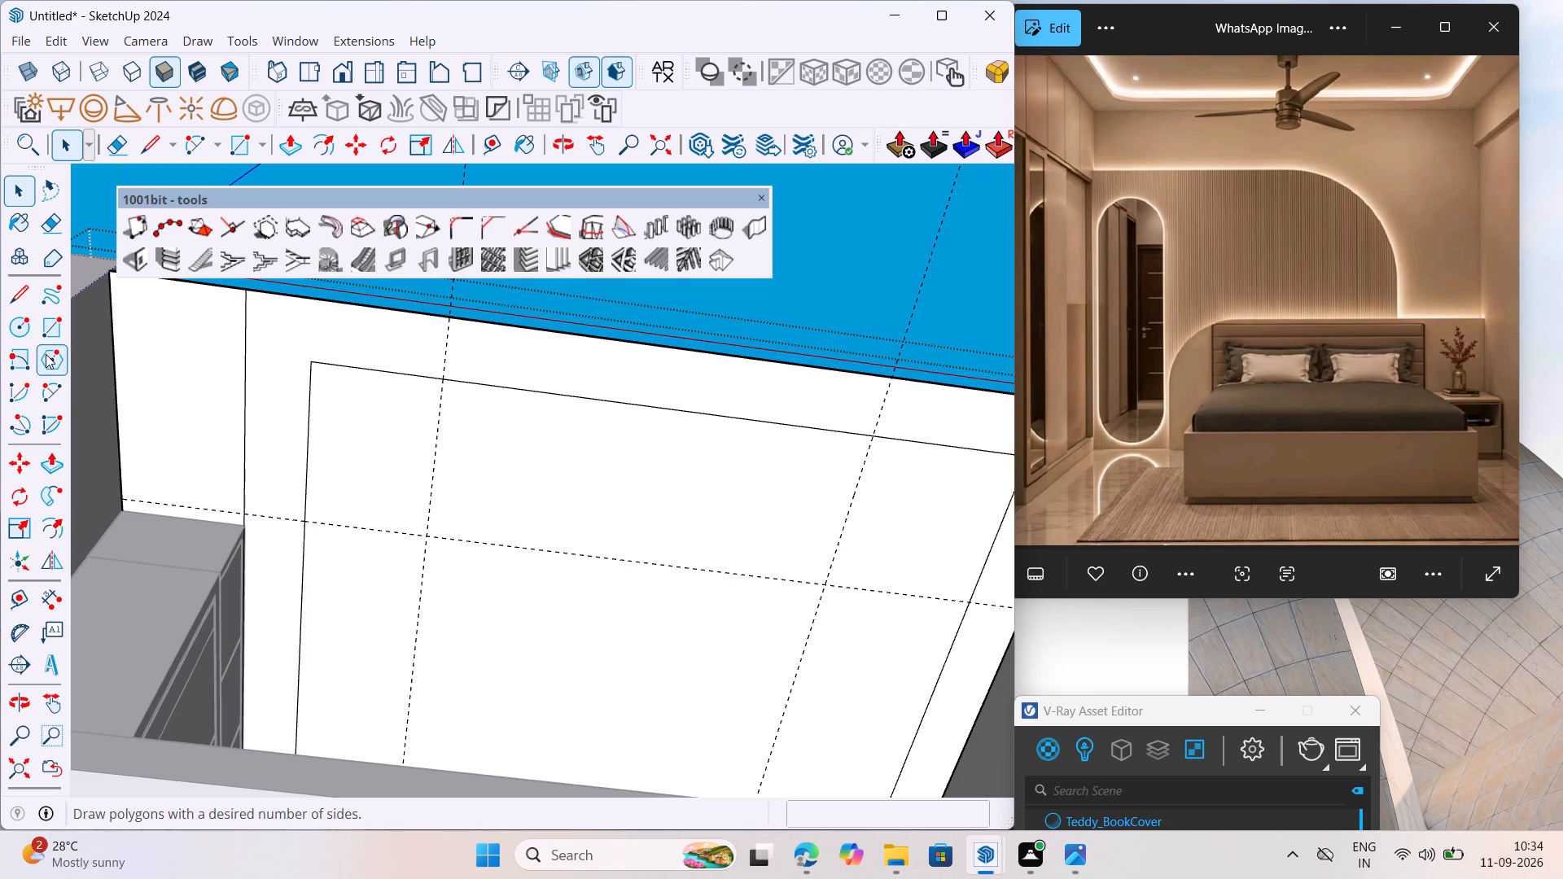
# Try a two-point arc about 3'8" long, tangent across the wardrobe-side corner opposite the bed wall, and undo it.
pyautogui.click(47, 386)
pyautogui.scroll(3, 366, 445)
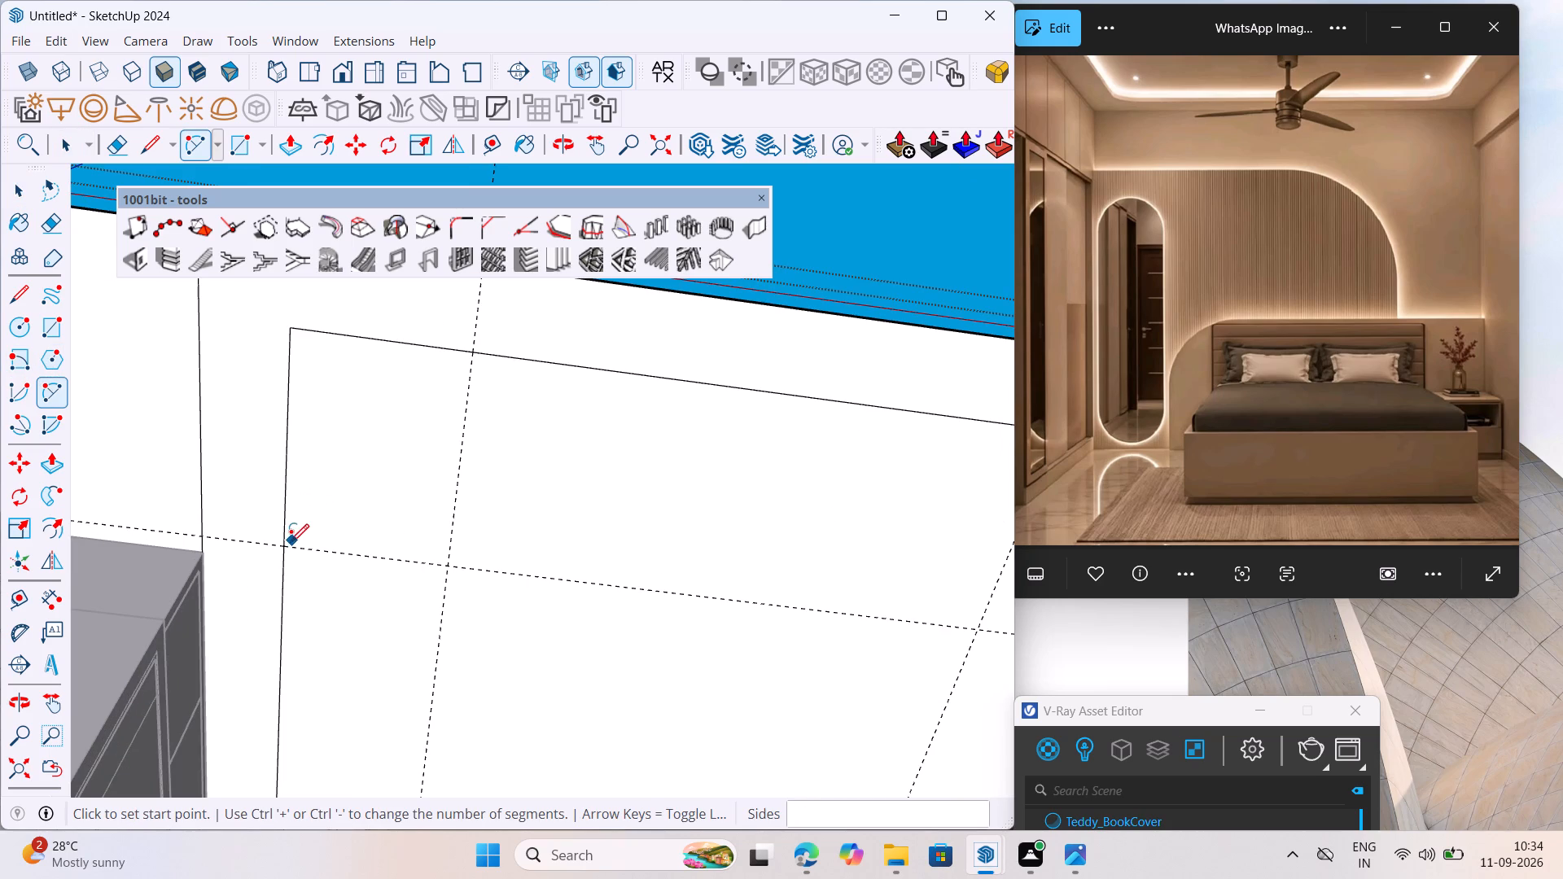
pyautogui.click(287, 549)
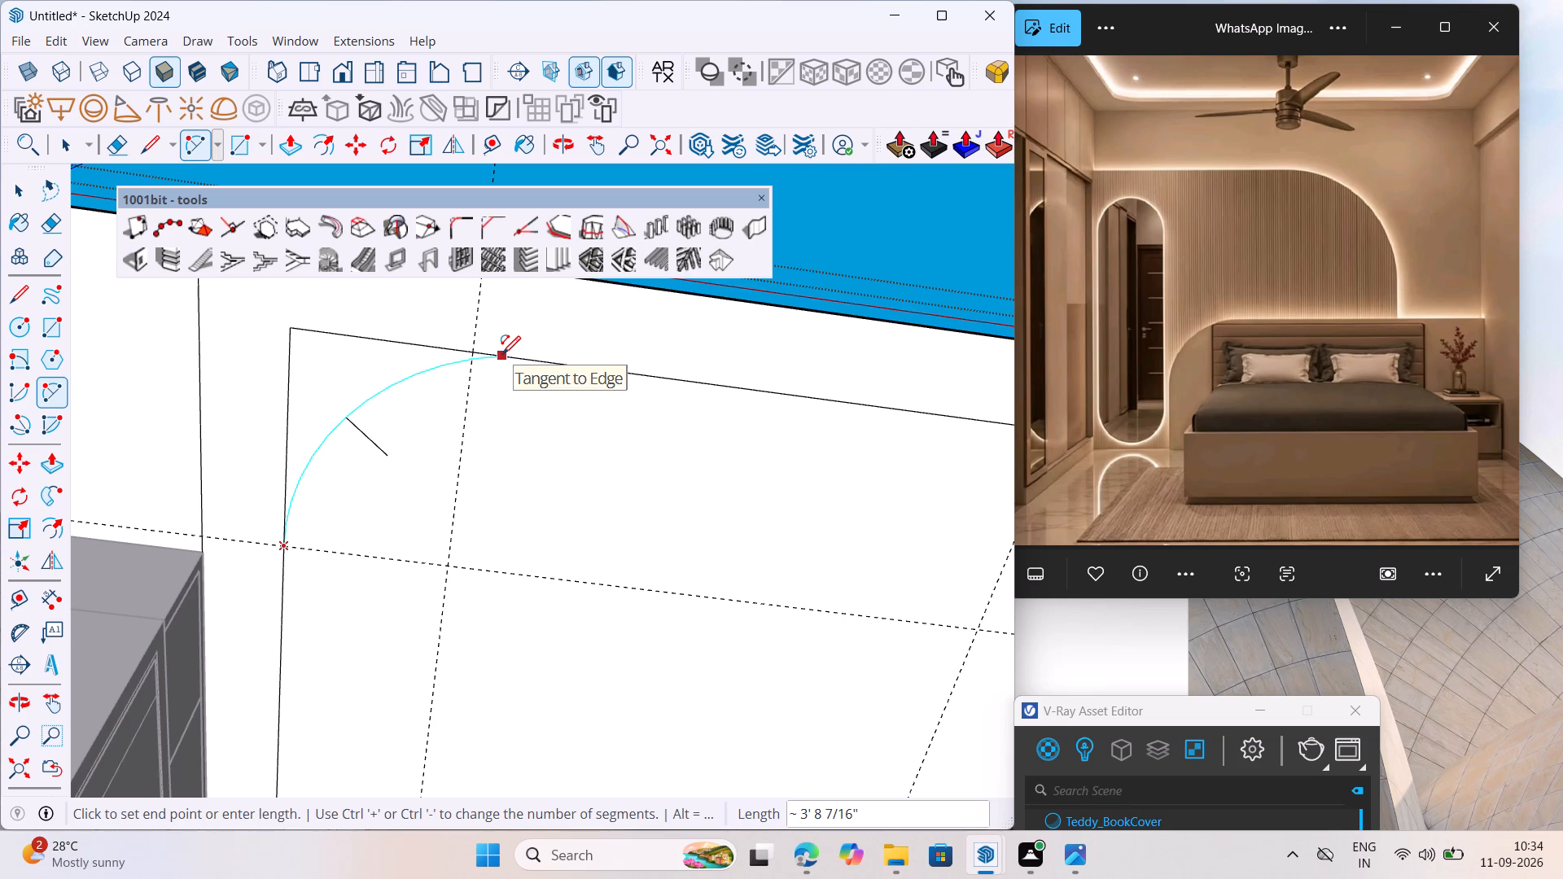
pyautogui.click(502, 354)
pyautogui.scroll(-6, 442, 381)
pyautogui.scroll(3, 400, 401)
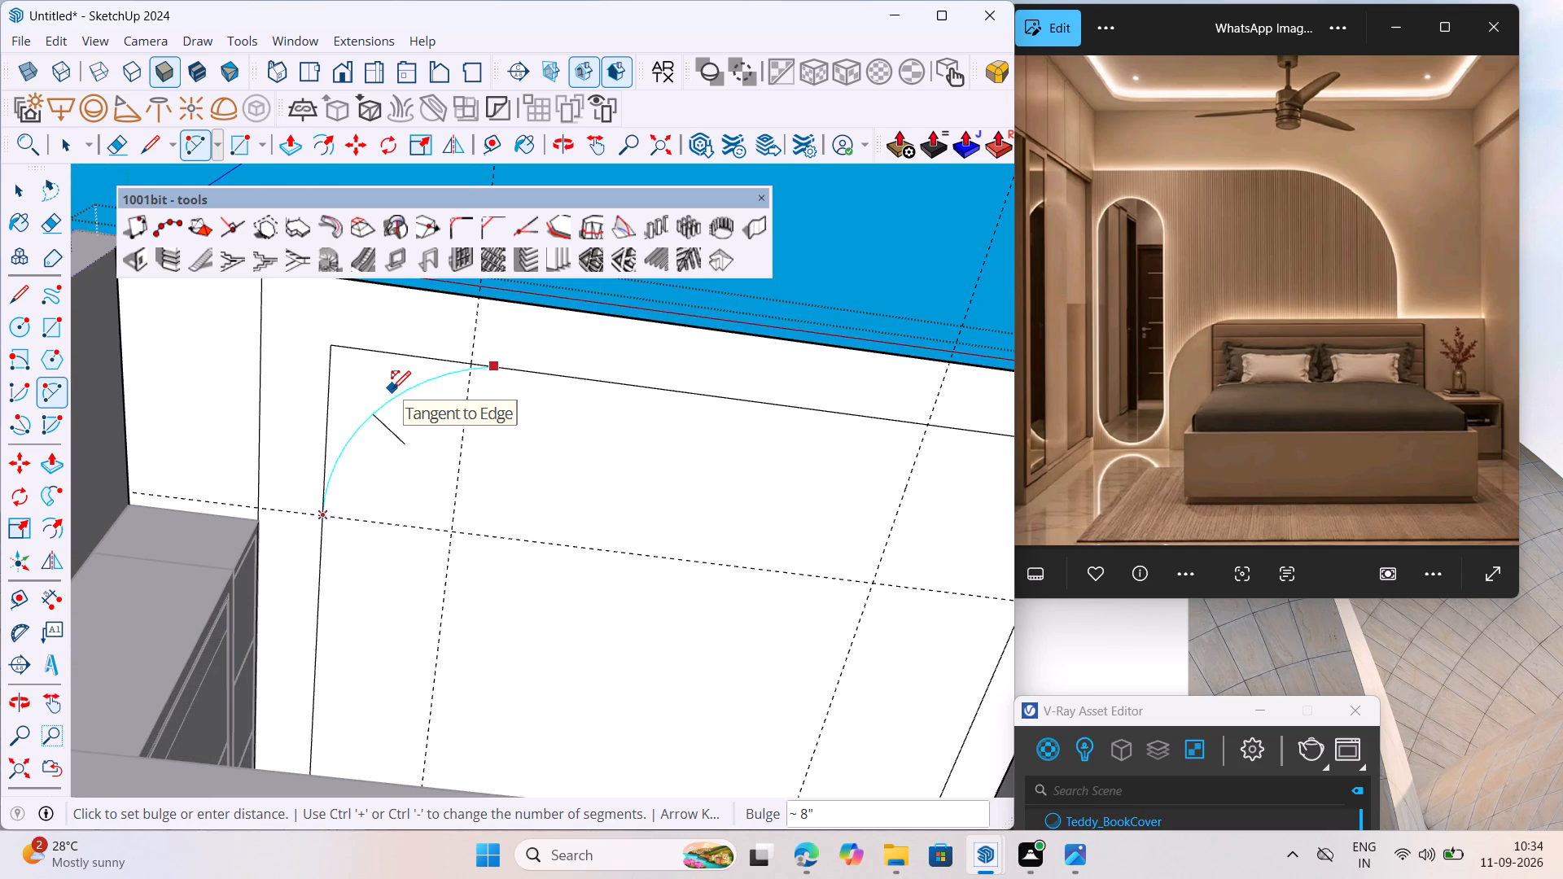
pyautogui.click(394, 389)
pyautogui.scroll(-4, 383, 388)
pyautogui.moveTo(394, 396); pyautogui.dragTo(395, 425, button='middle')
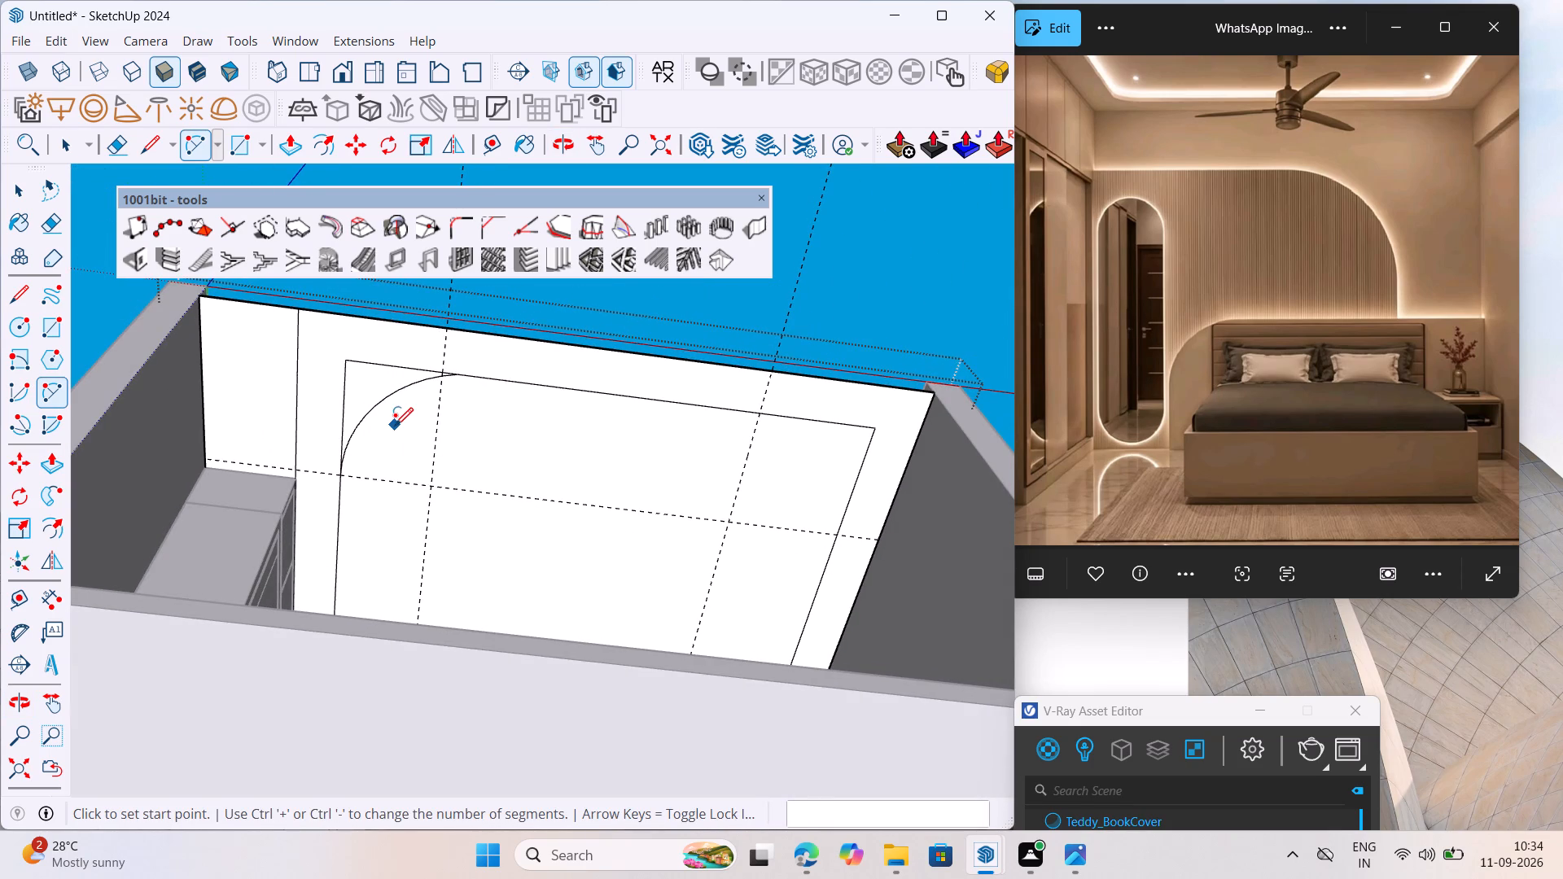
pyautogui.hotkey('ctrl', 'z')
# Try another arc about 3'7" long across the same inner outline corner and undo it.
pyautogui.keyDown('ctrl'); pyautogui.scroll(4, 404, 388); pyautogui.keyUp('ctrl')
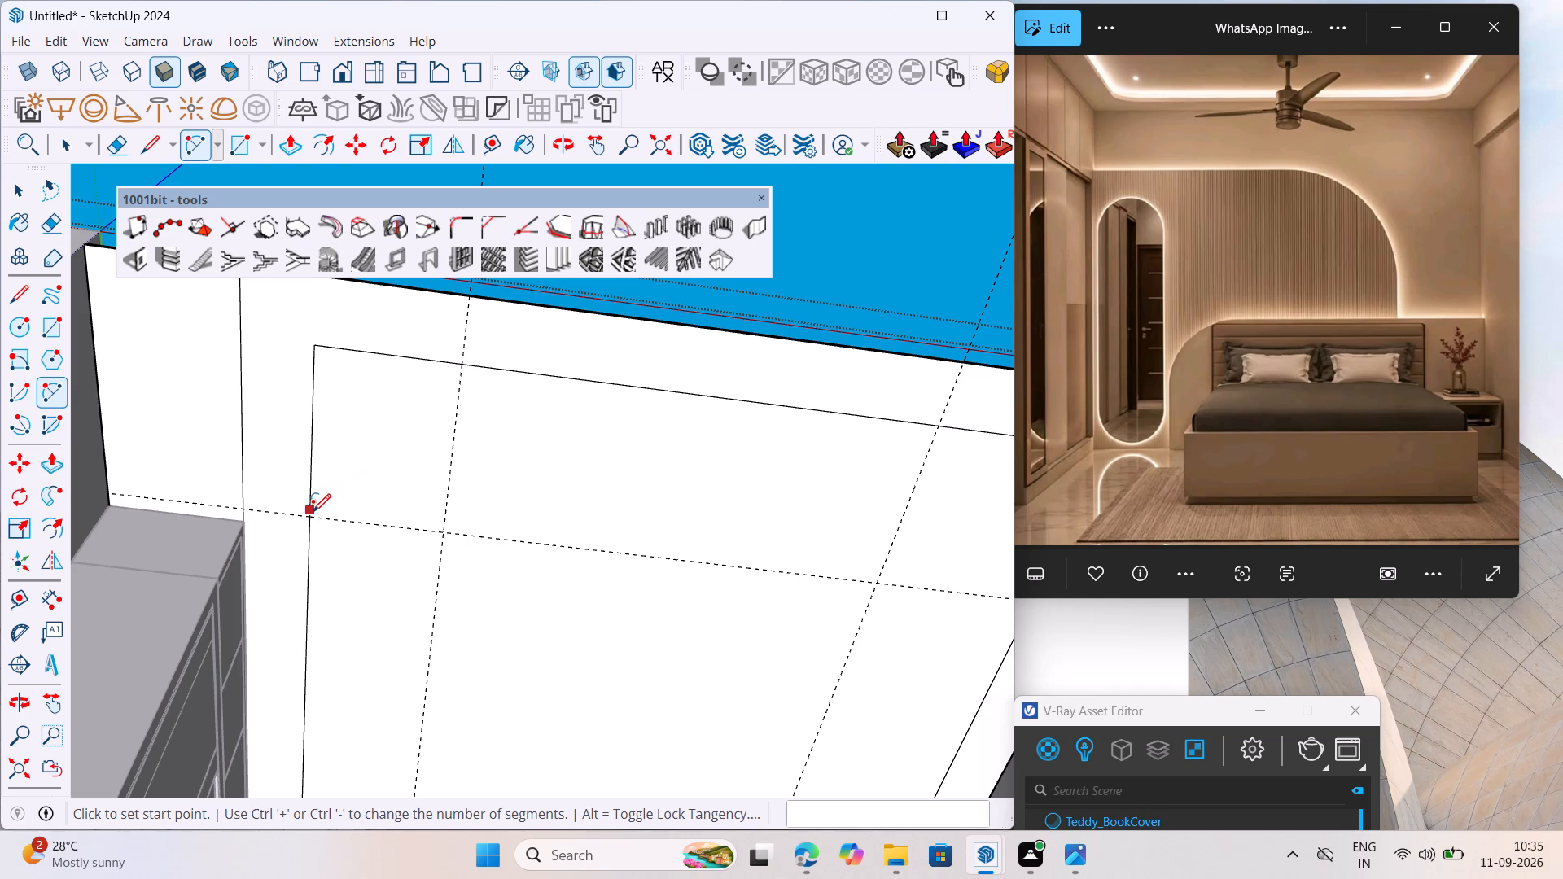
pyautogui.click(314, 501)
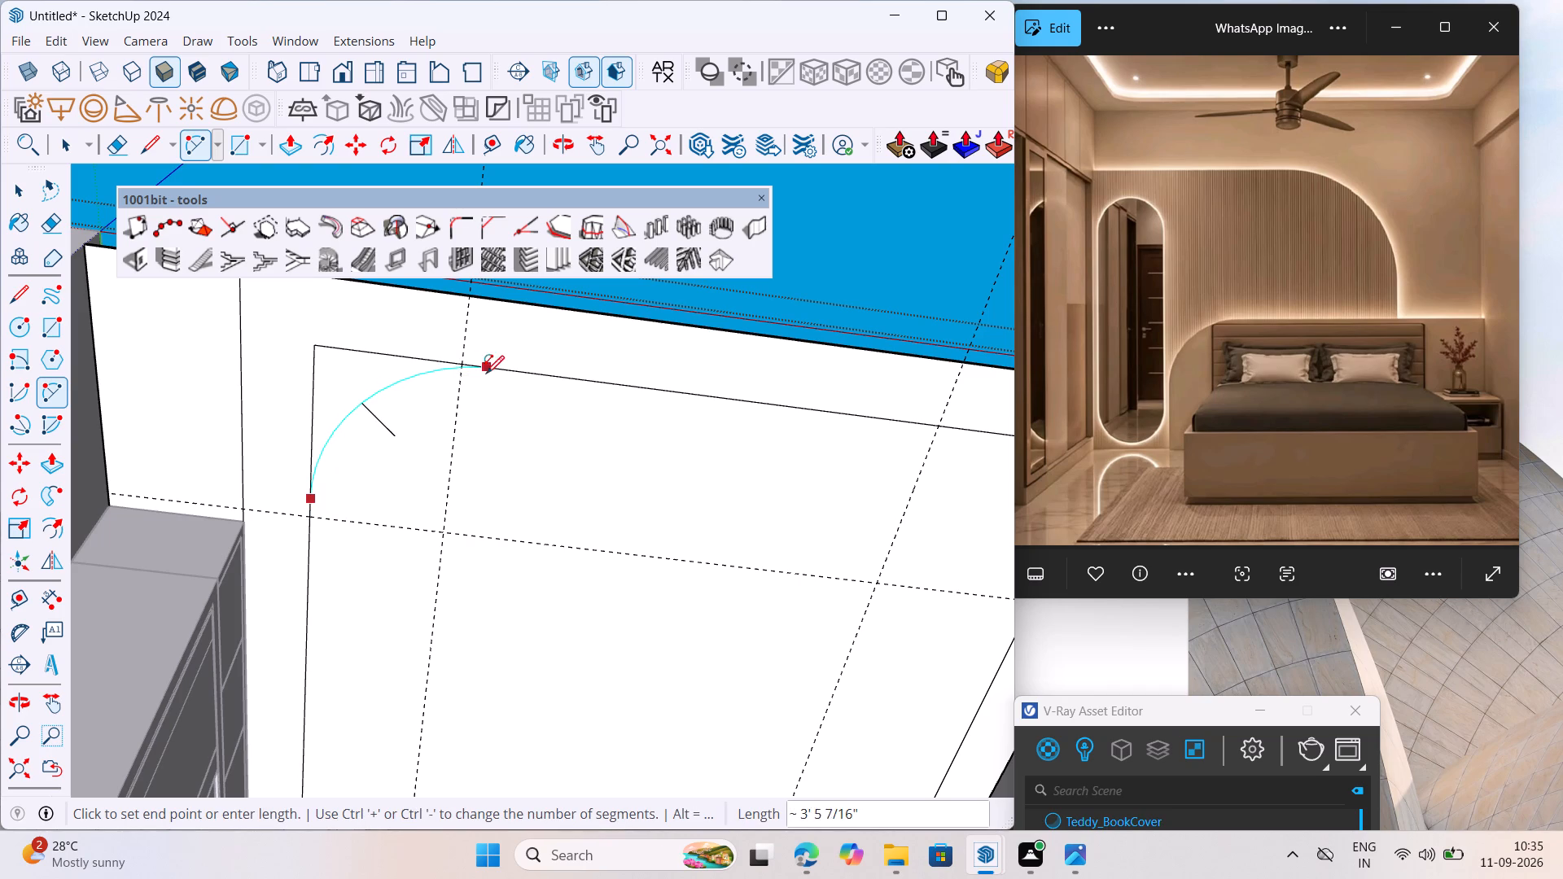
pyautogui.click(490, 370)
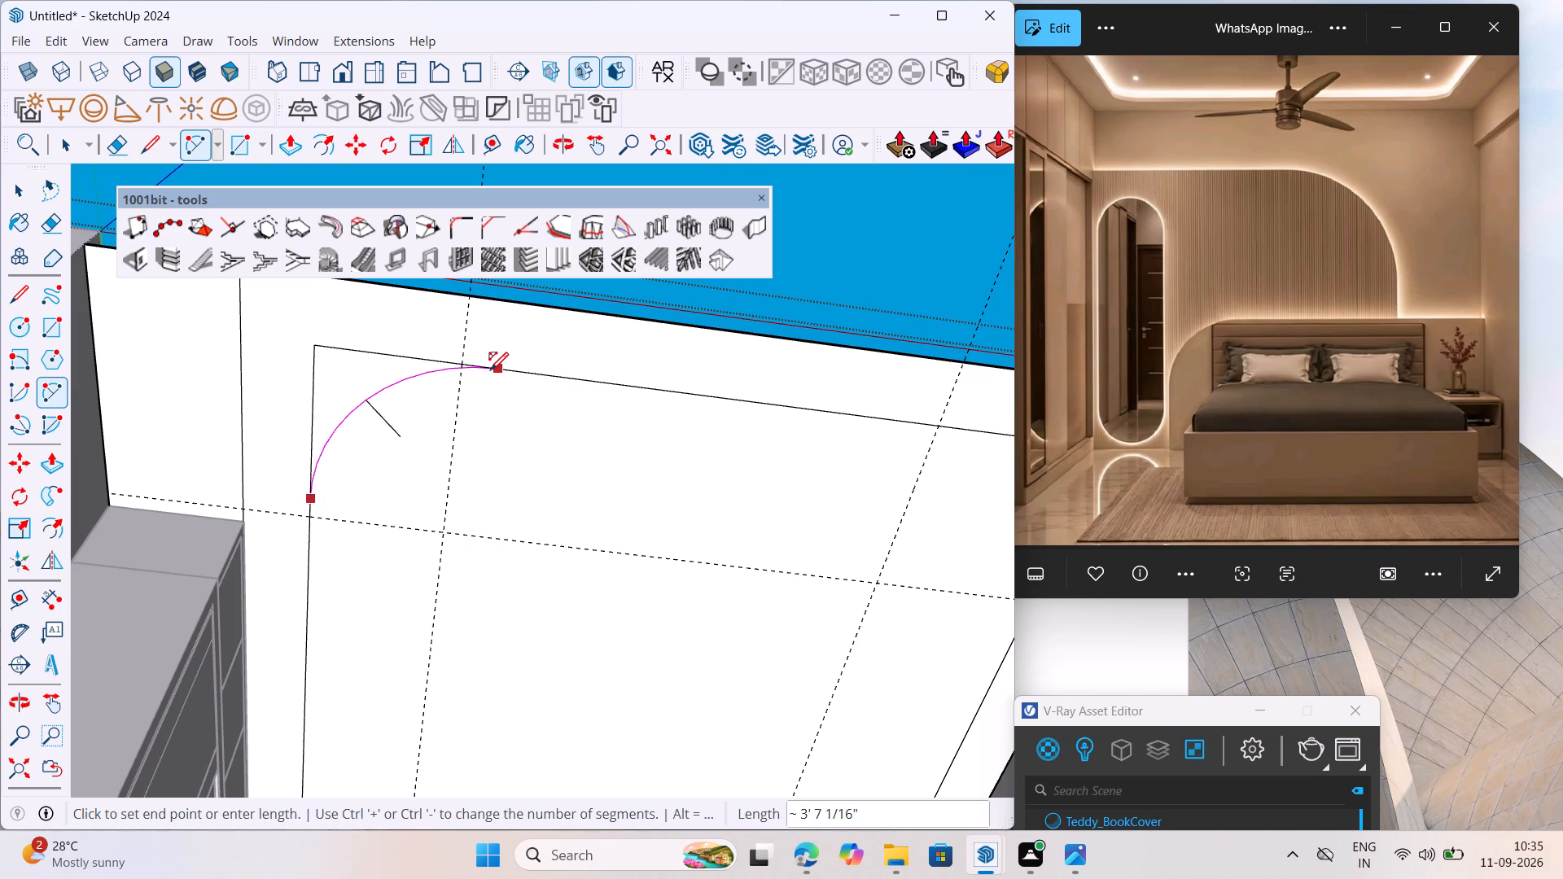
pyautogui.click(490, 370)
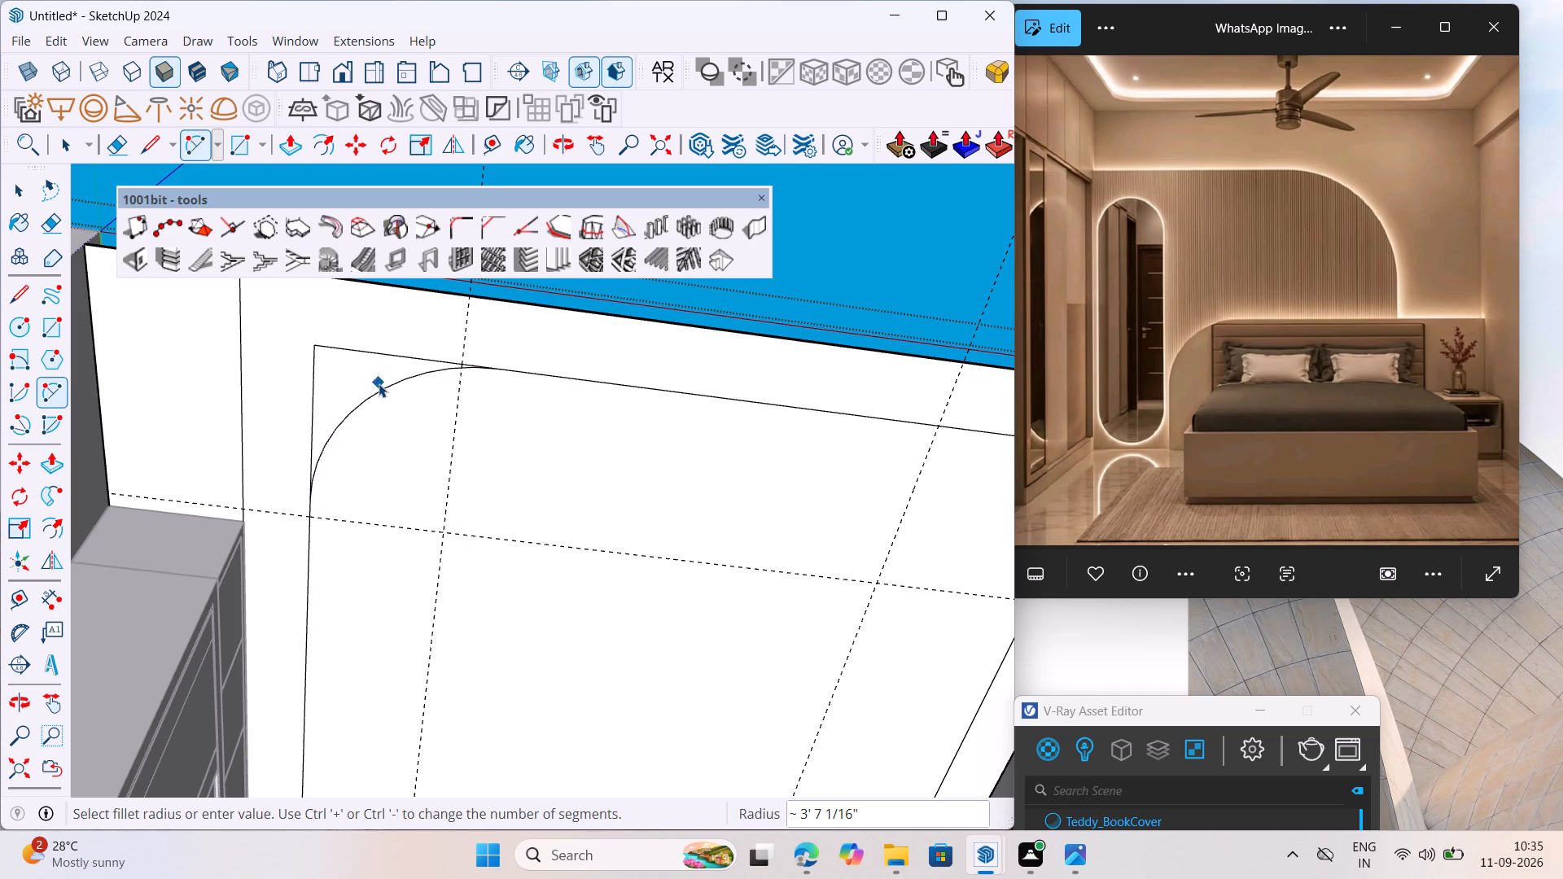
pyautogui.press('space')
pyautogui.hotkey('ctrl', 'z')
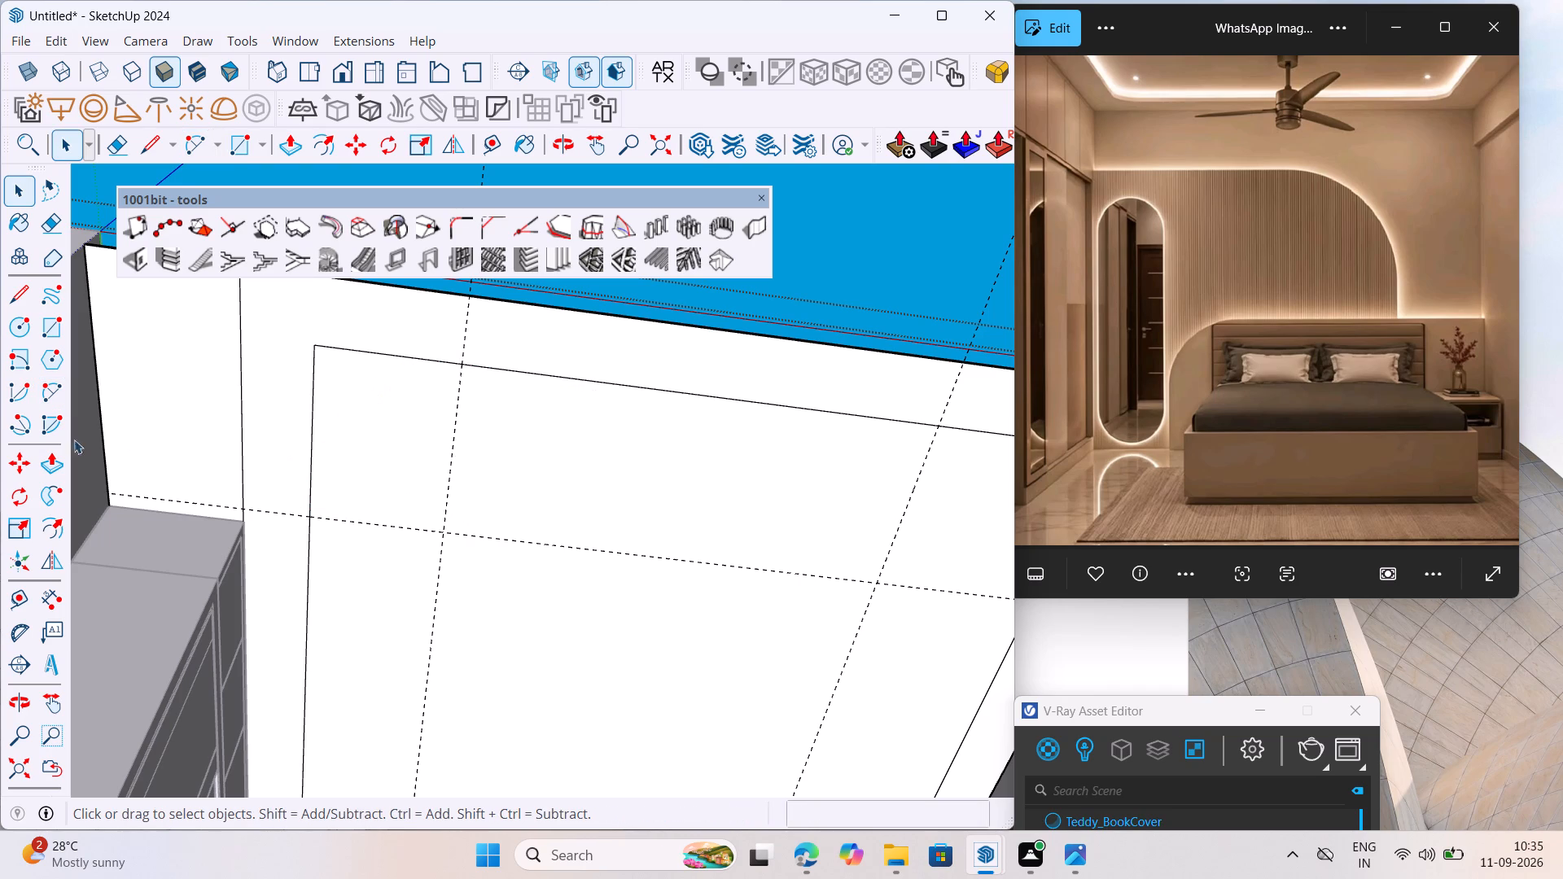
# Draw a 50-segment tangent arc about 3'6" long across the wardrobe-side corner opposite the bed wall, with a bulge of about 8".
pyautogui.click(51, 391)
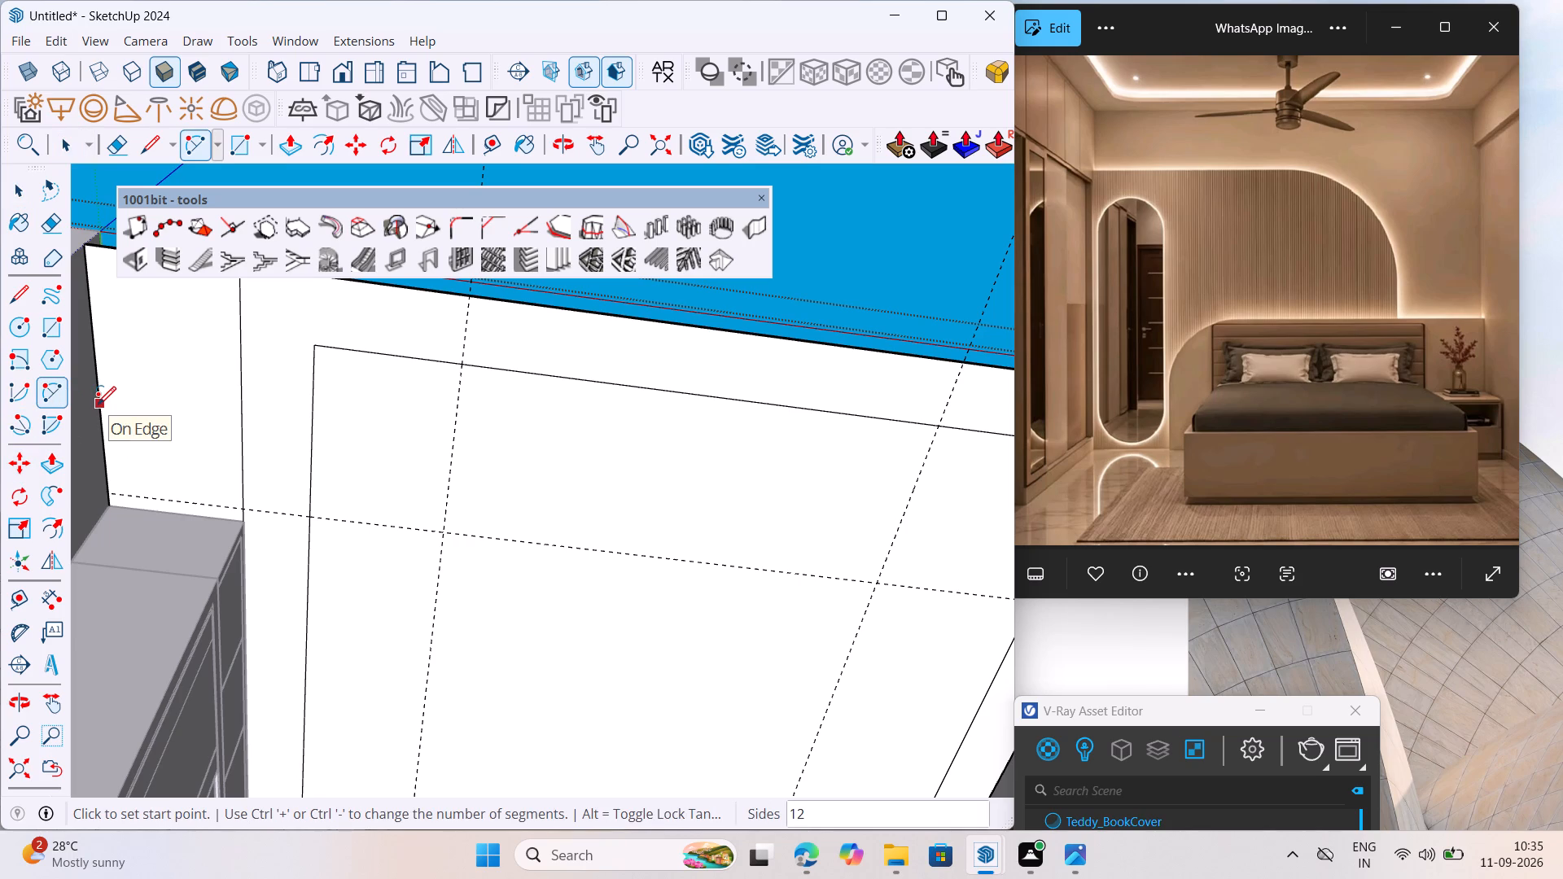
pyautogui.press('BackSpace')
pyautogui.press('Clear')
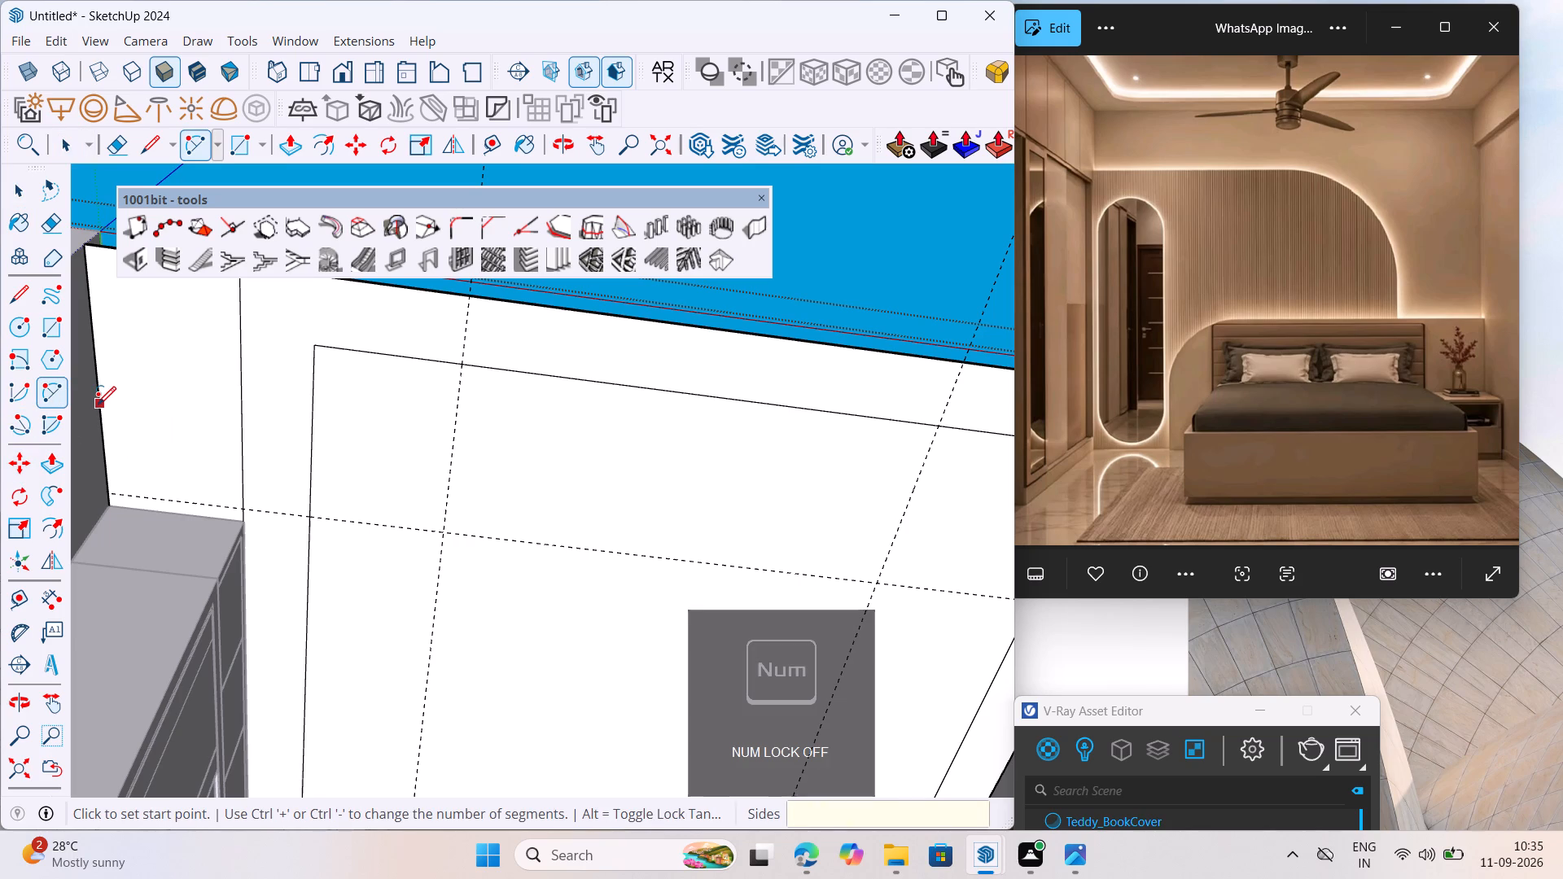
pyautogui.write('50')
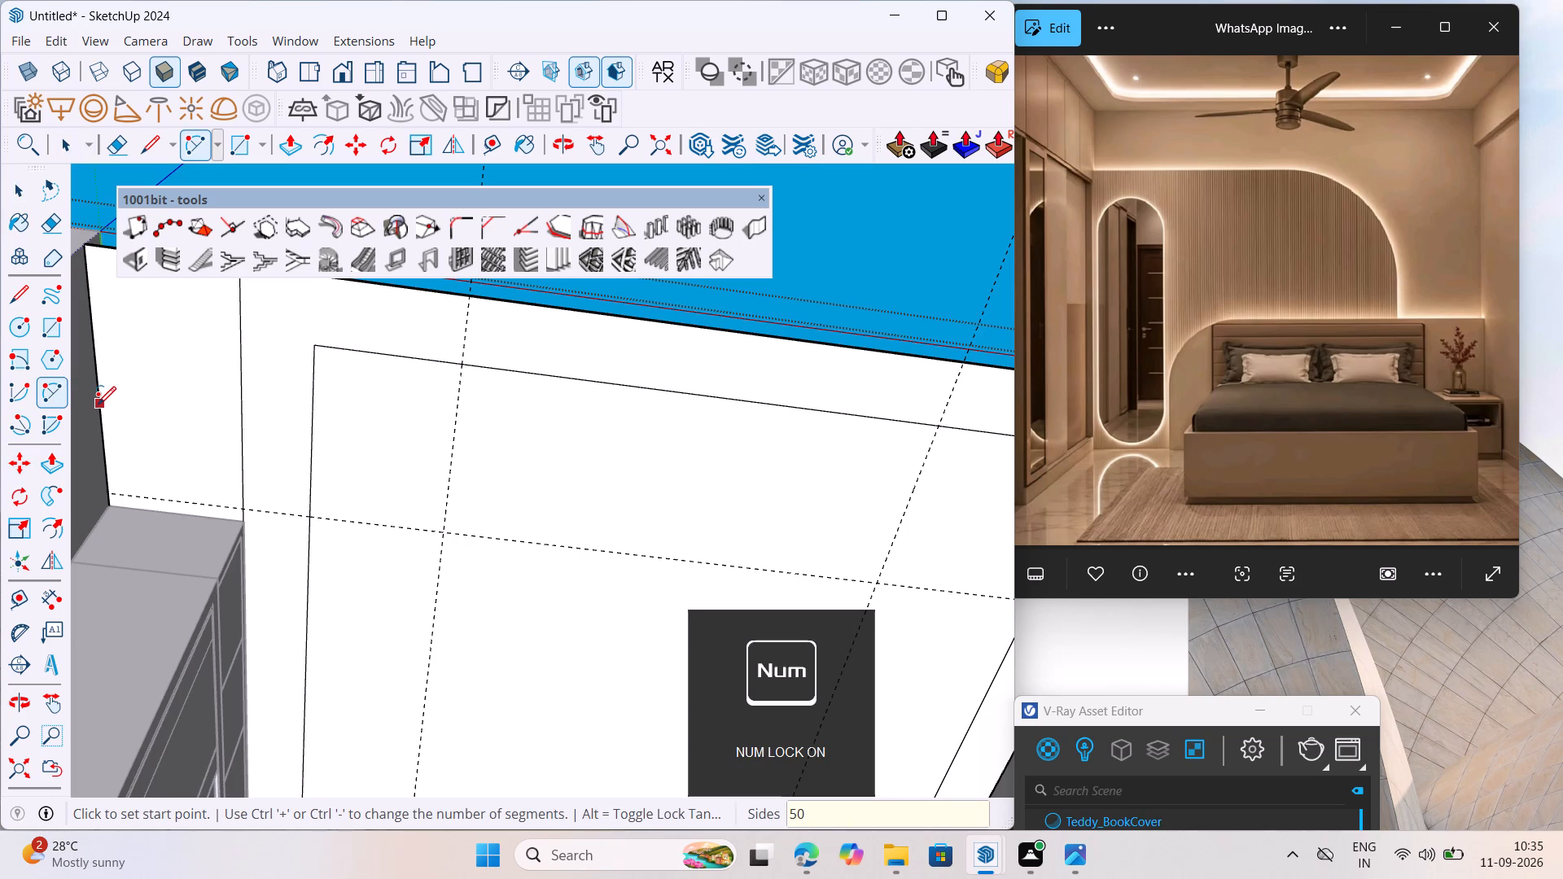
pyautogui.press('Return')
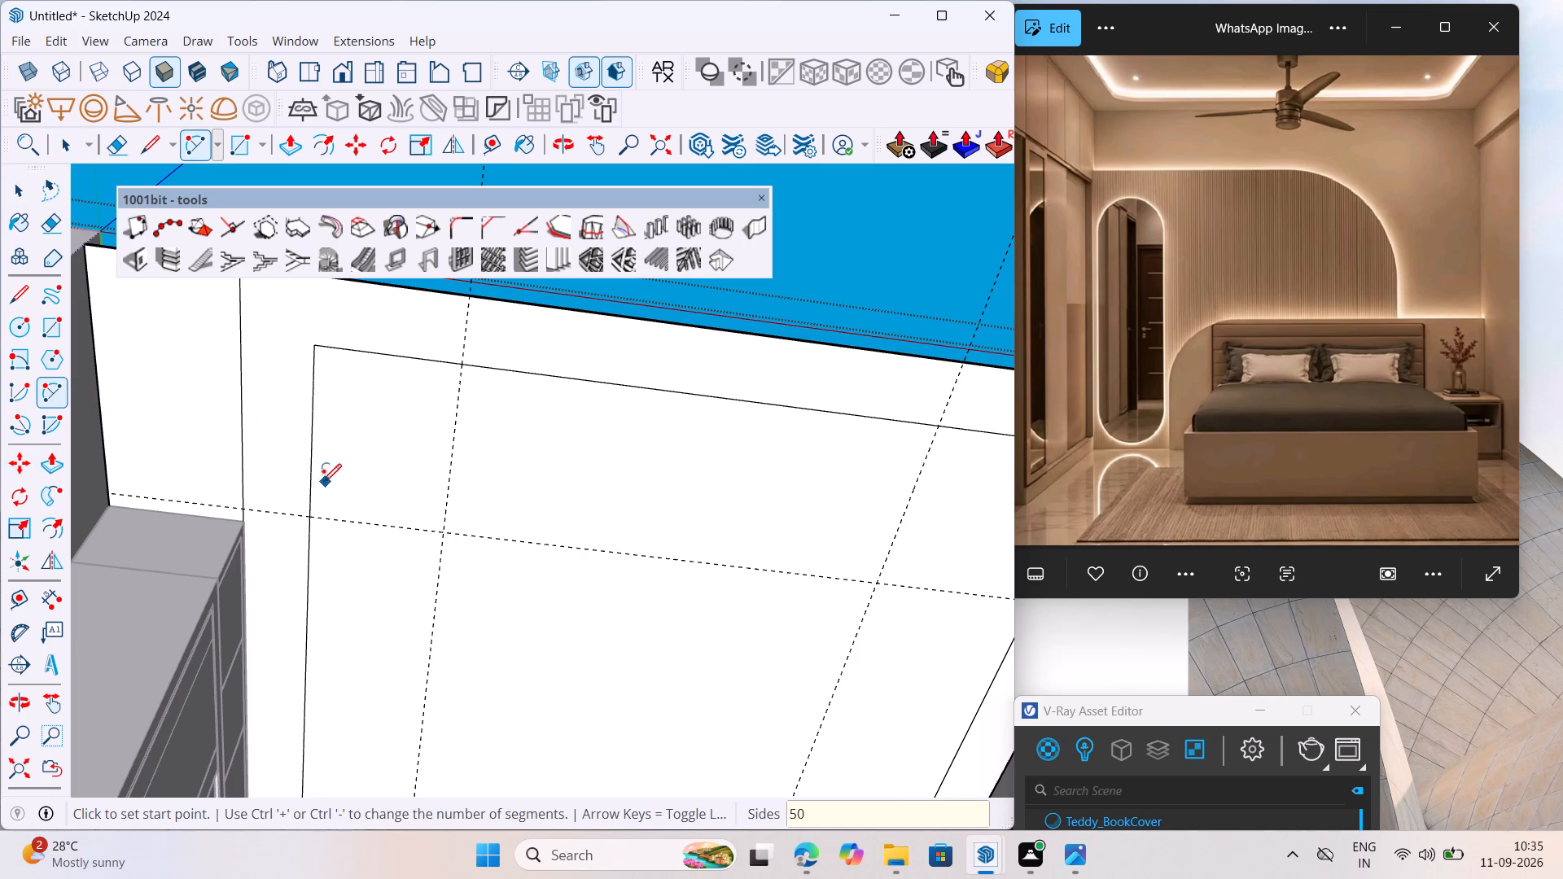
pyautogui.click(312, 506)
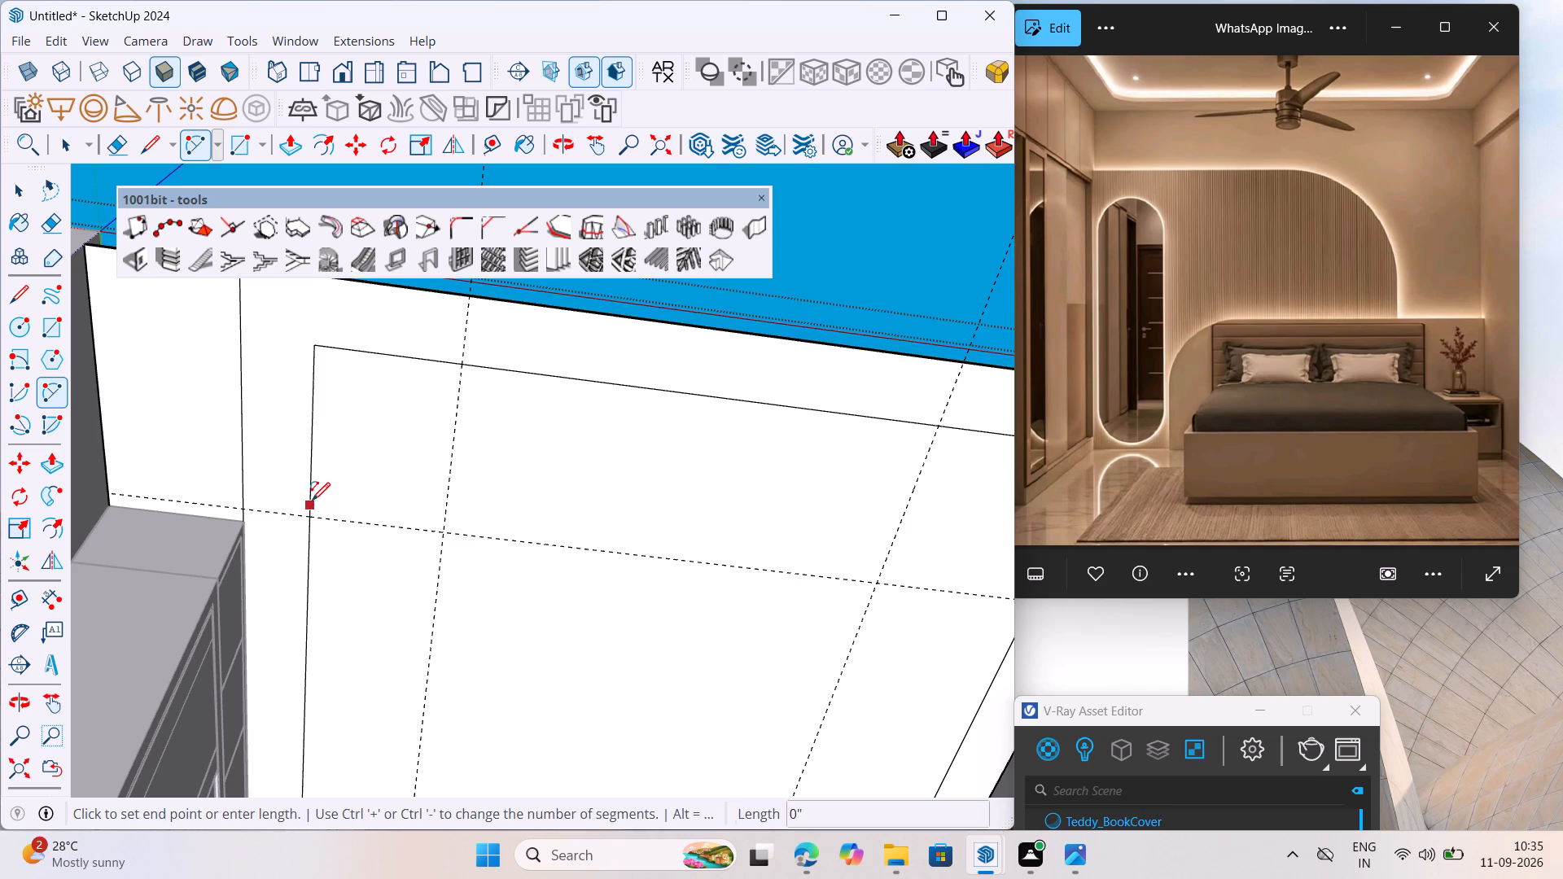
pyautogui.click(485, 369)
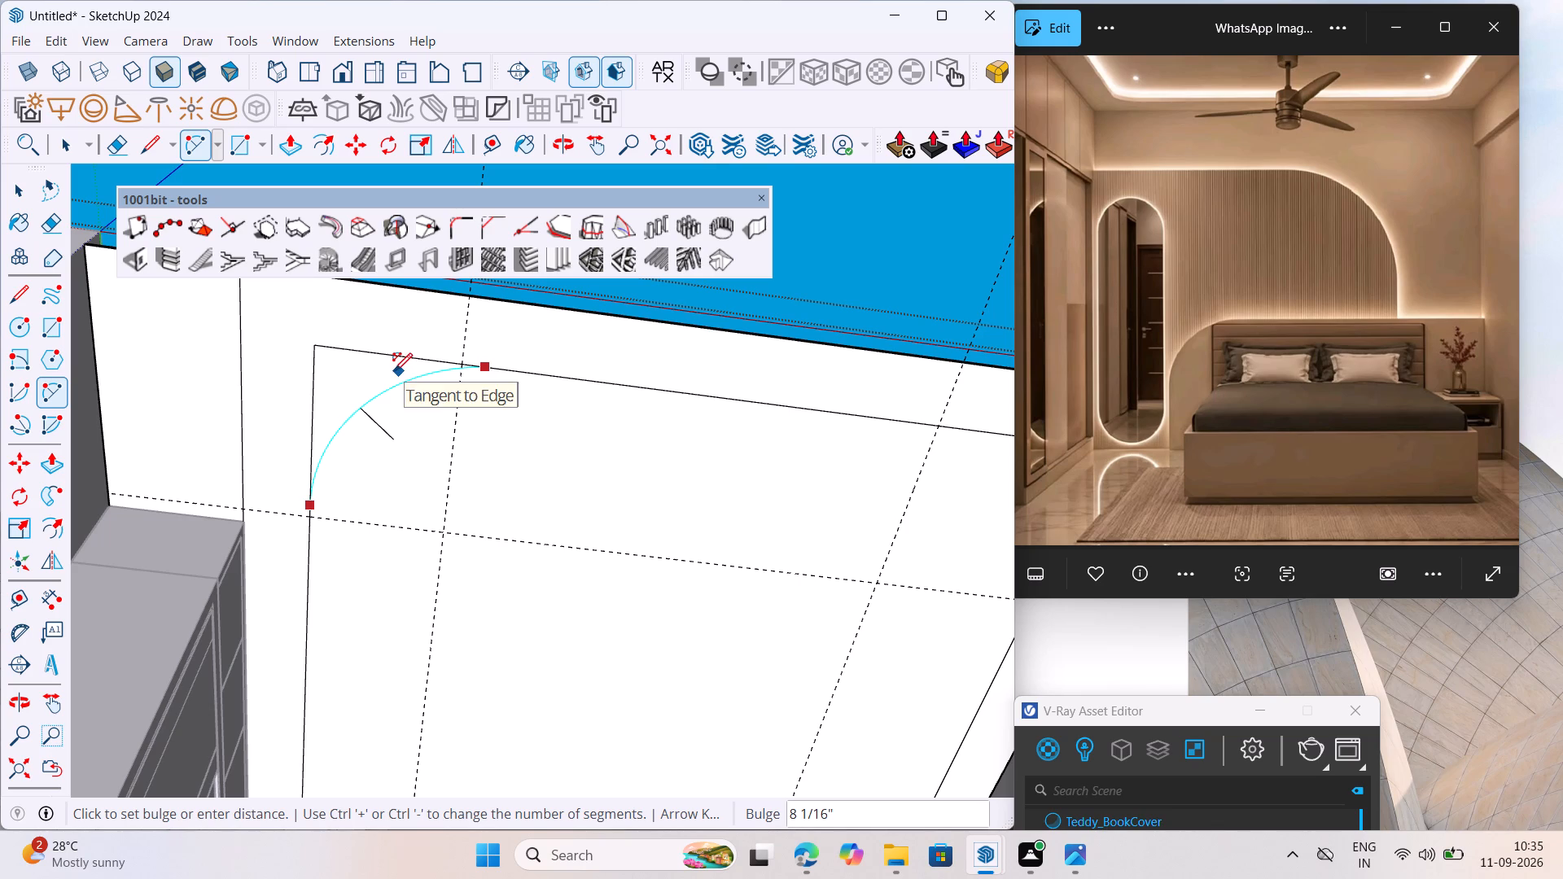
pyautogui.click(394, 371)
pyautogui.scroll(-3, 383, 476)
pyautogui.scroll(4, 421, 399)
pyautogui.press('space')
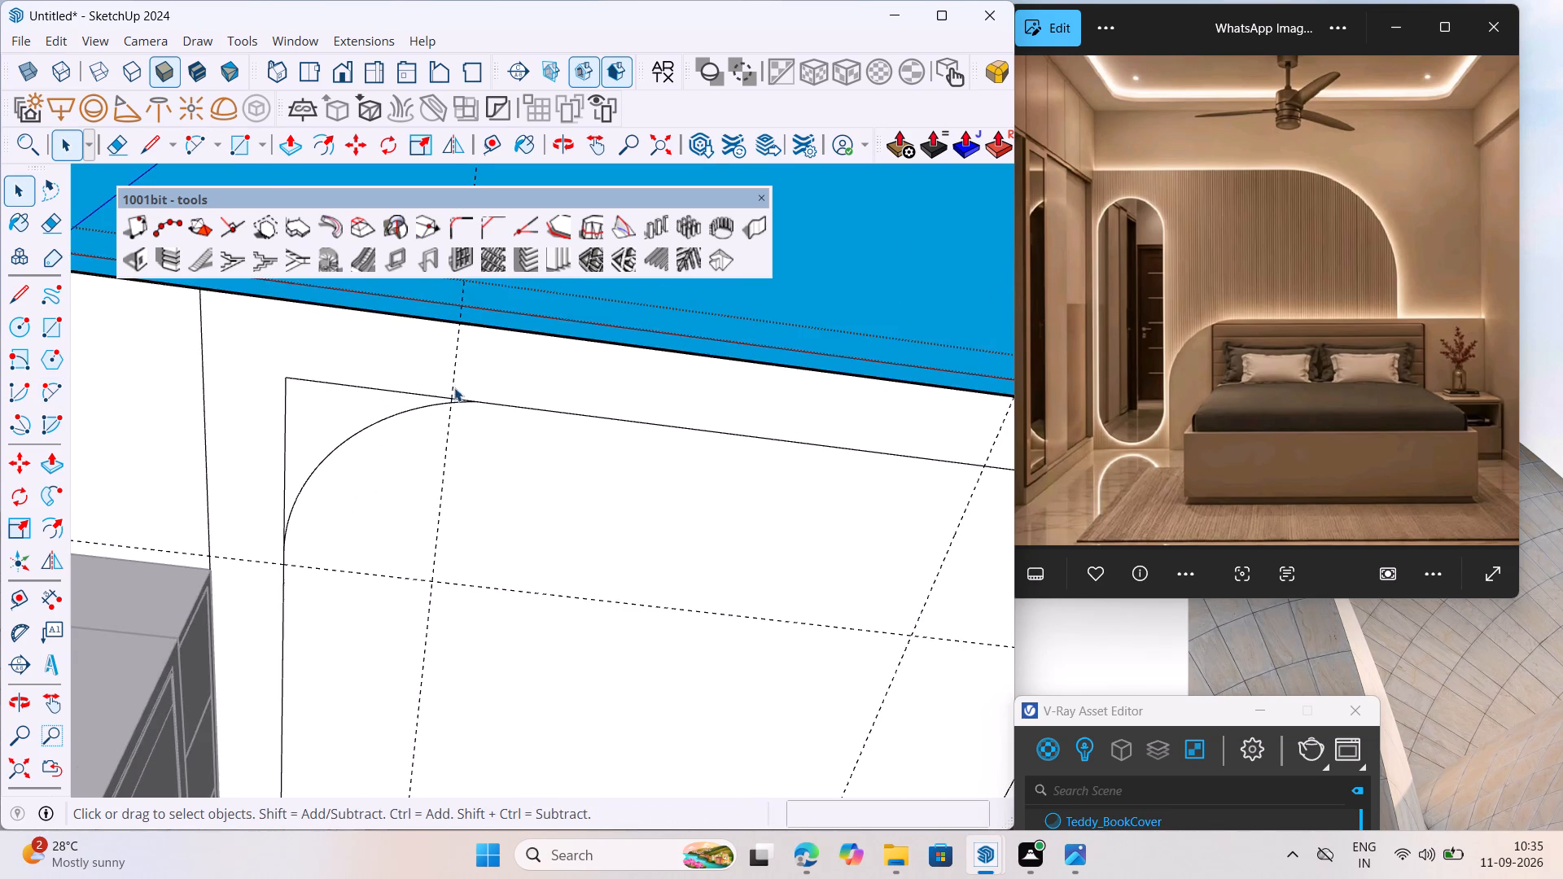
# Delete the two guides that cross near the new corner arc.
pyautogui.scroll(3, 454, 387)
pyautogui.click(446, 445)
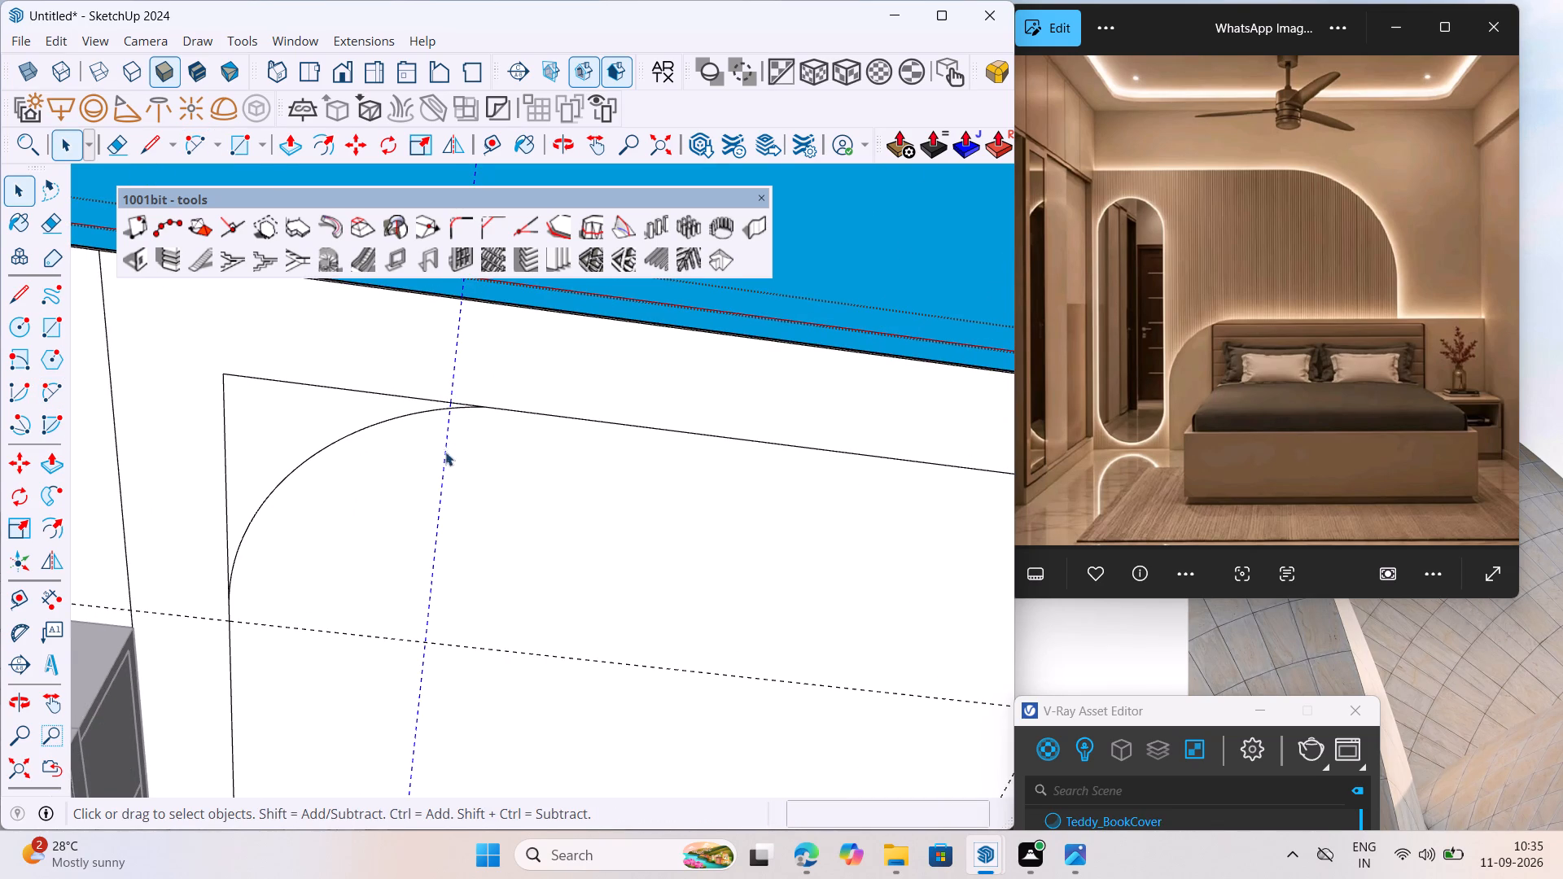
pyautogui.press('Delete')
pyautogui.scroll(-7, 443, 448)
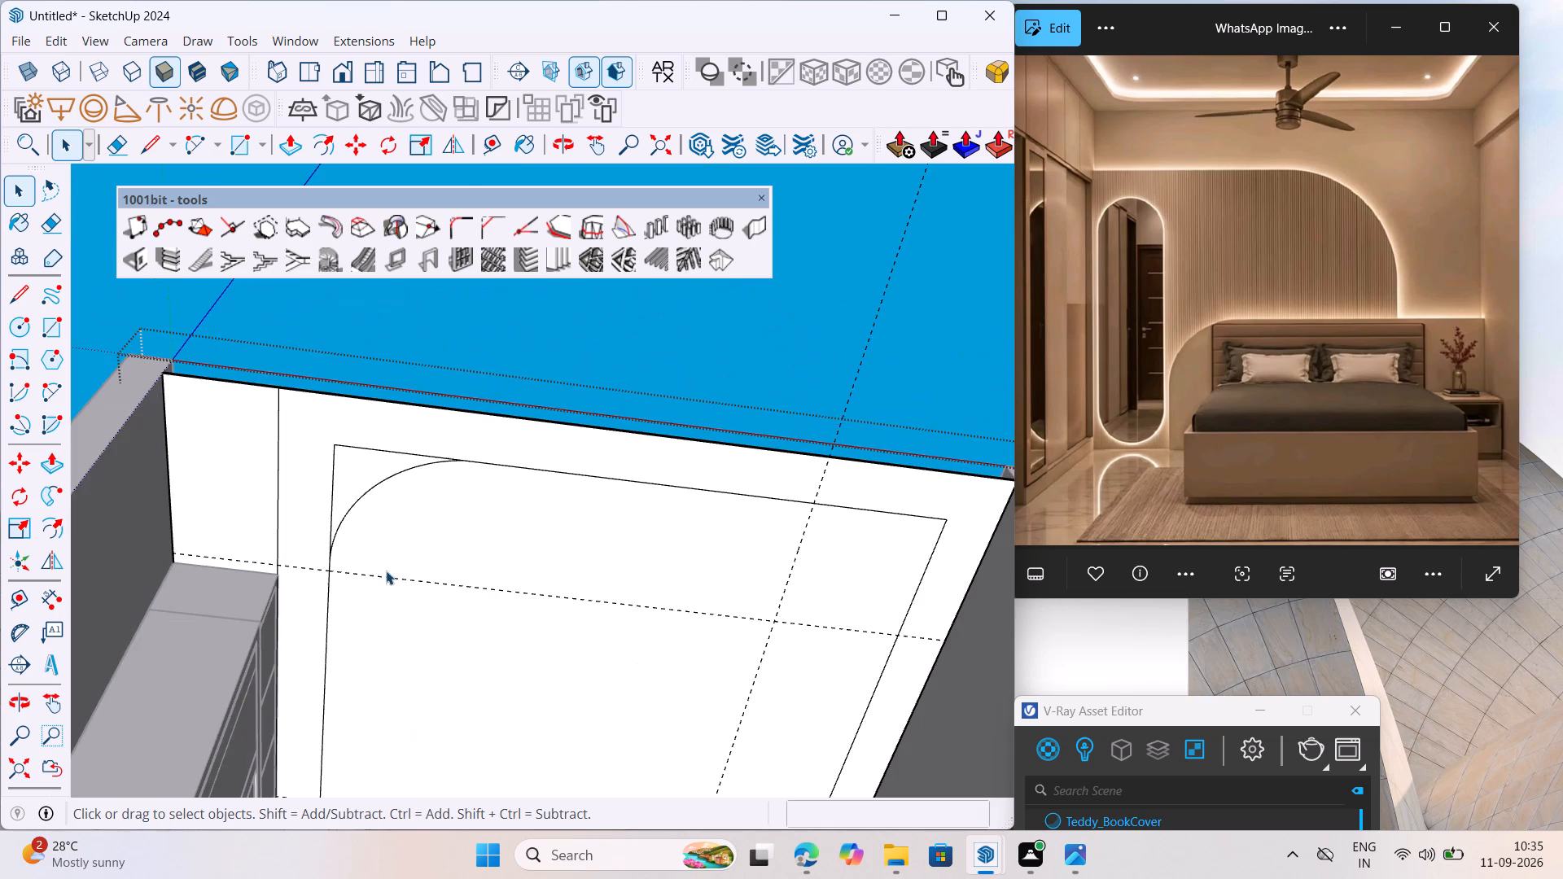
pyautogui.scroll(-5, 348, 518)
pyautogui.moveTo(373, 563); pyautogui.dragTo(383, 563, button='middle')
pyautogui.scroll(5, 360, 561)
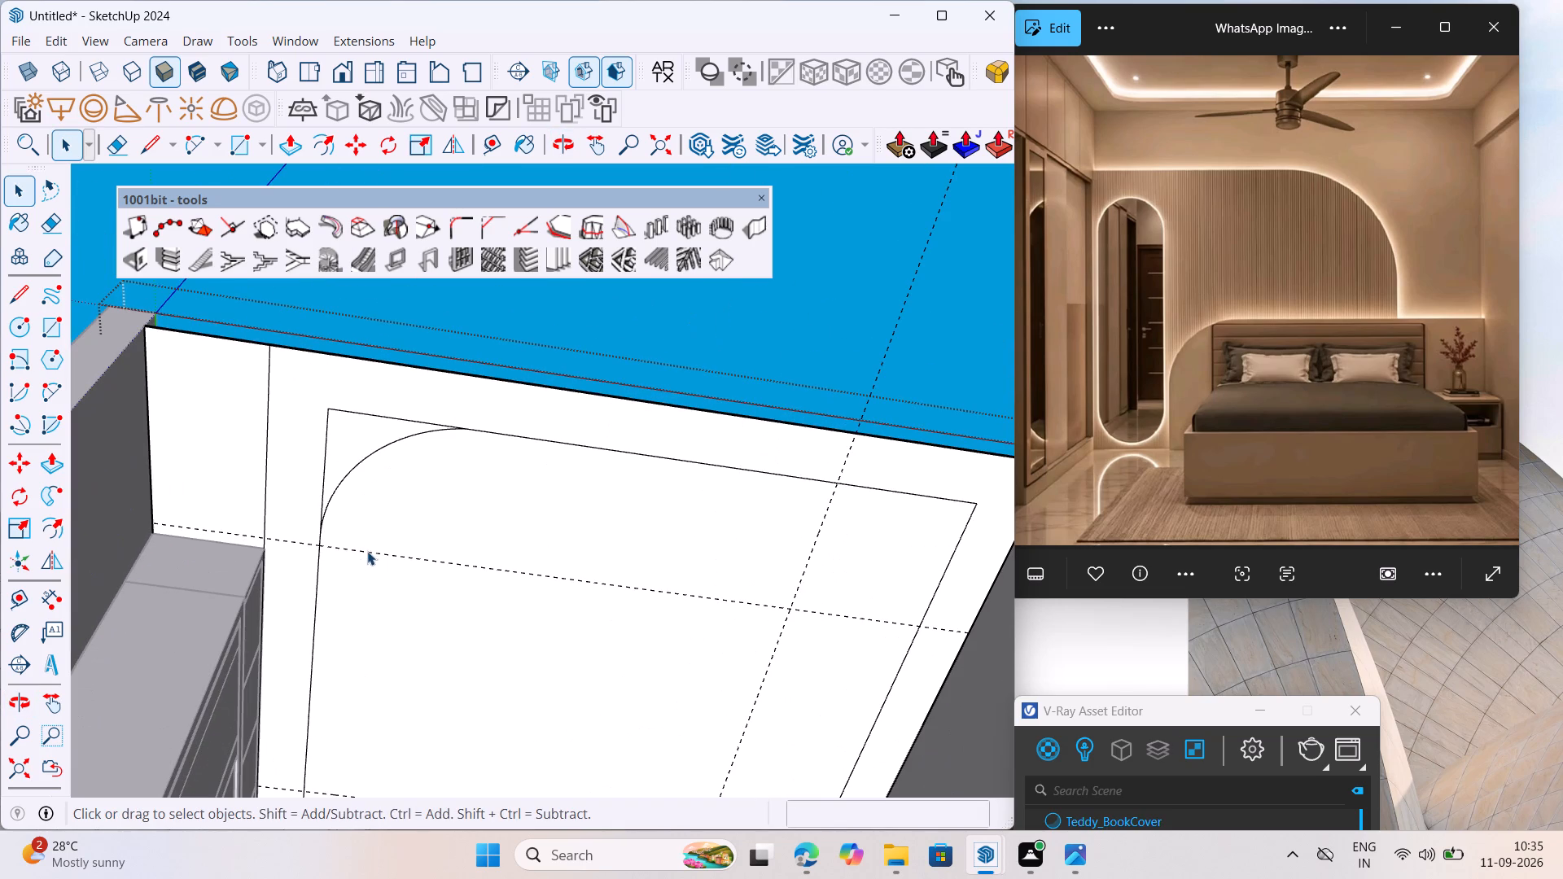
pyautogui.click(368, 550)
pyautogui.press('Delete')
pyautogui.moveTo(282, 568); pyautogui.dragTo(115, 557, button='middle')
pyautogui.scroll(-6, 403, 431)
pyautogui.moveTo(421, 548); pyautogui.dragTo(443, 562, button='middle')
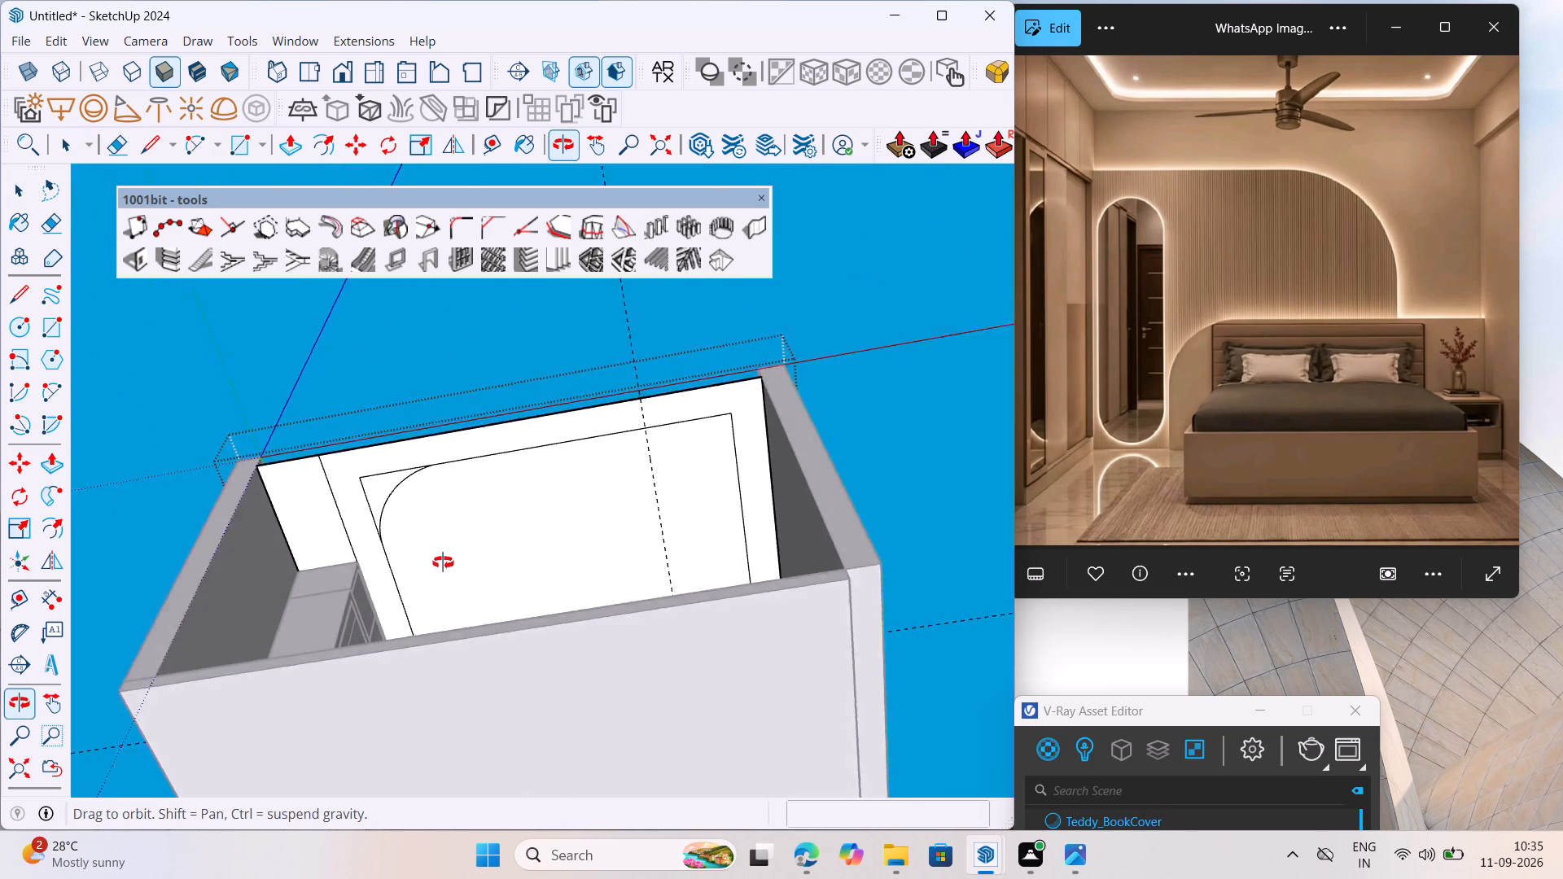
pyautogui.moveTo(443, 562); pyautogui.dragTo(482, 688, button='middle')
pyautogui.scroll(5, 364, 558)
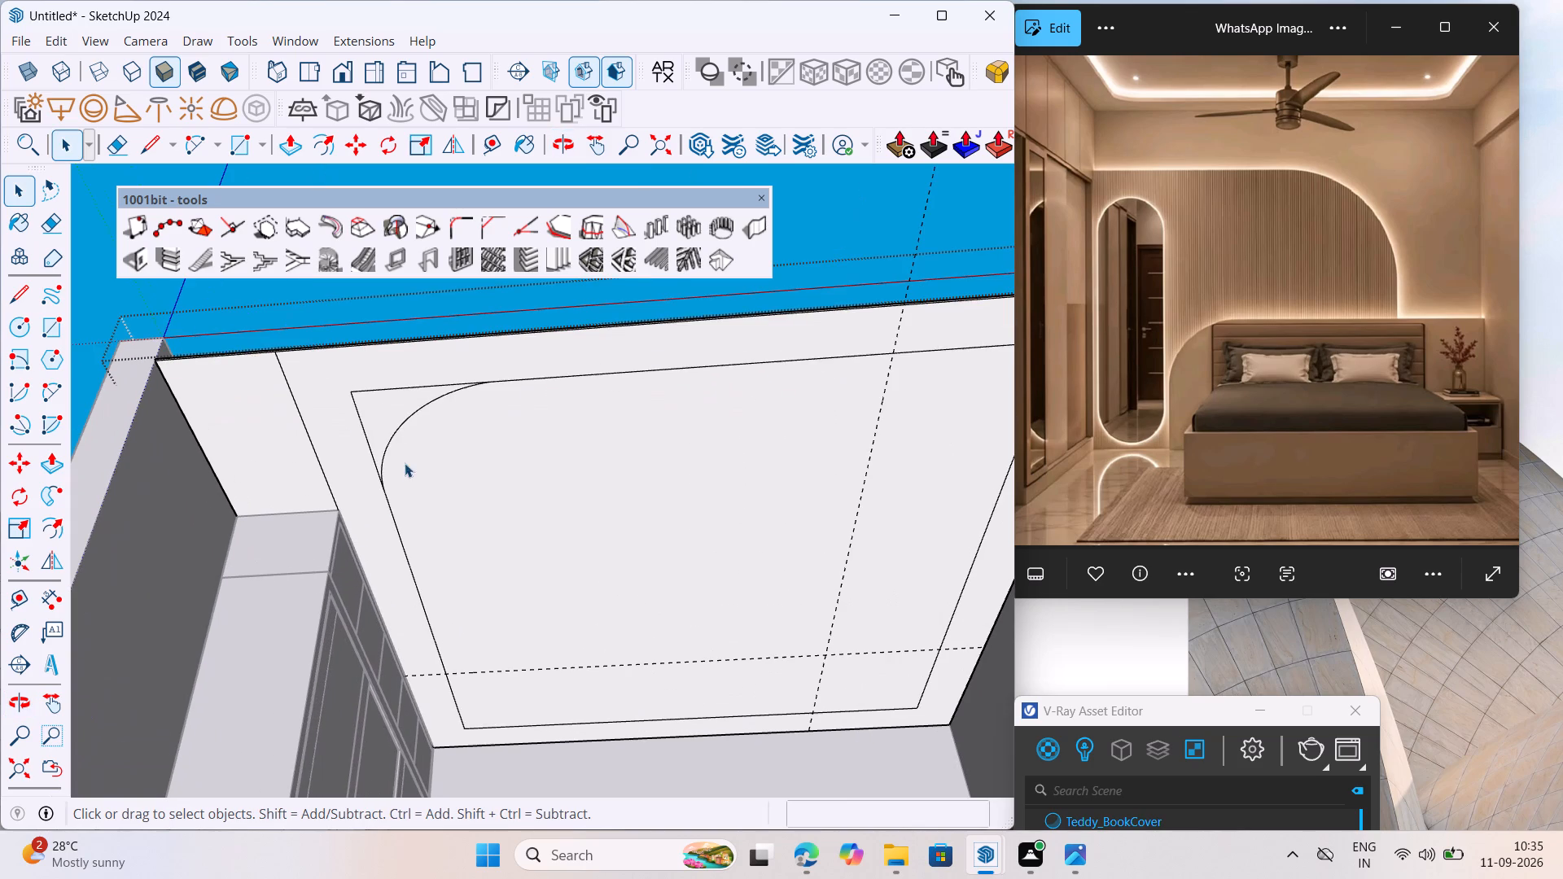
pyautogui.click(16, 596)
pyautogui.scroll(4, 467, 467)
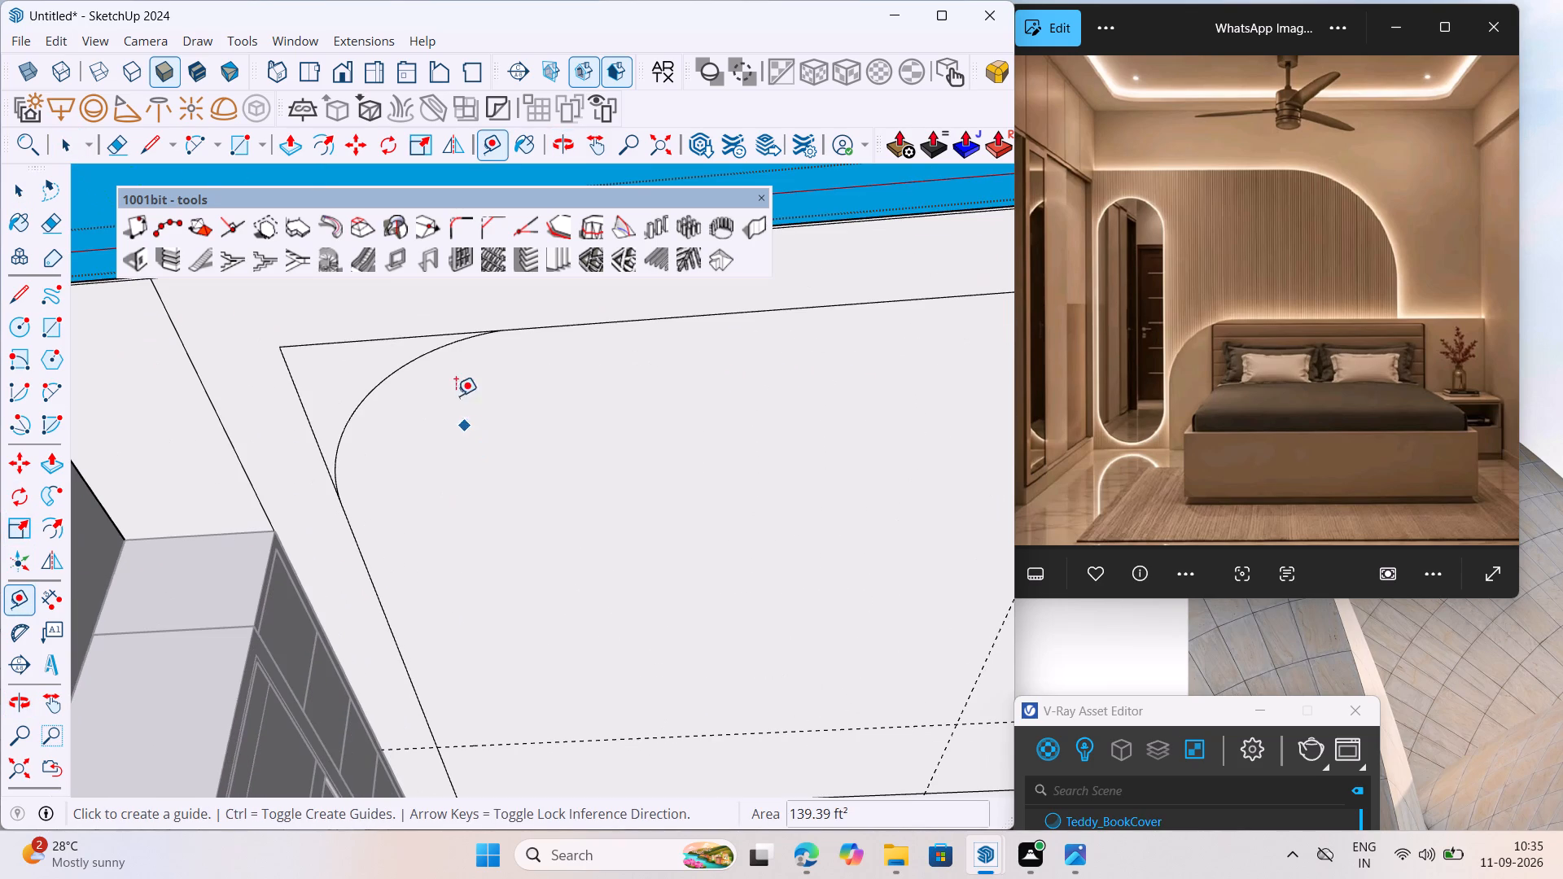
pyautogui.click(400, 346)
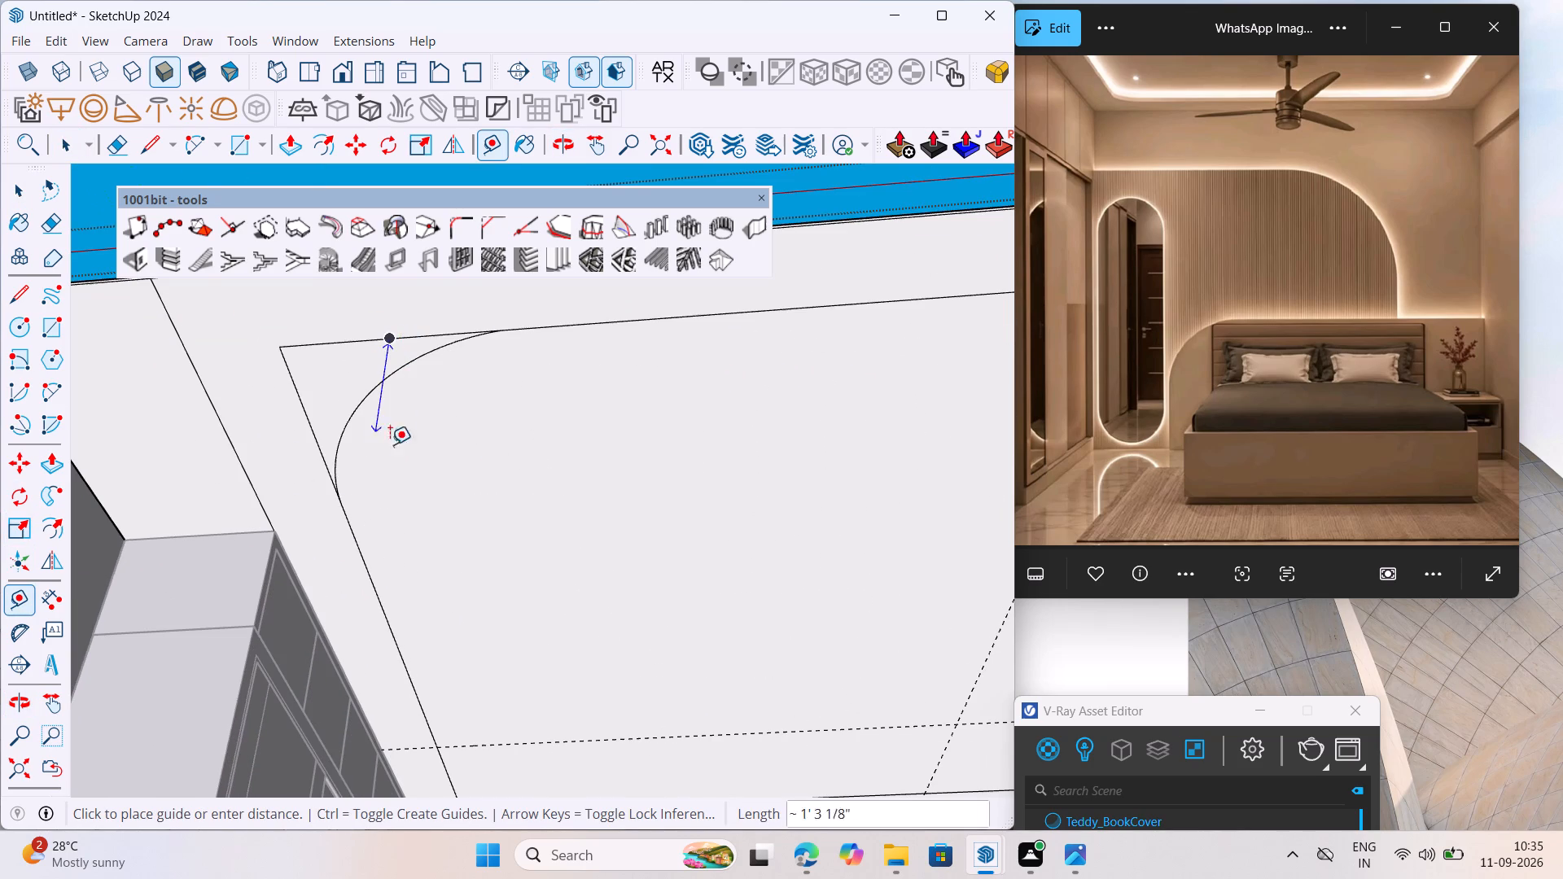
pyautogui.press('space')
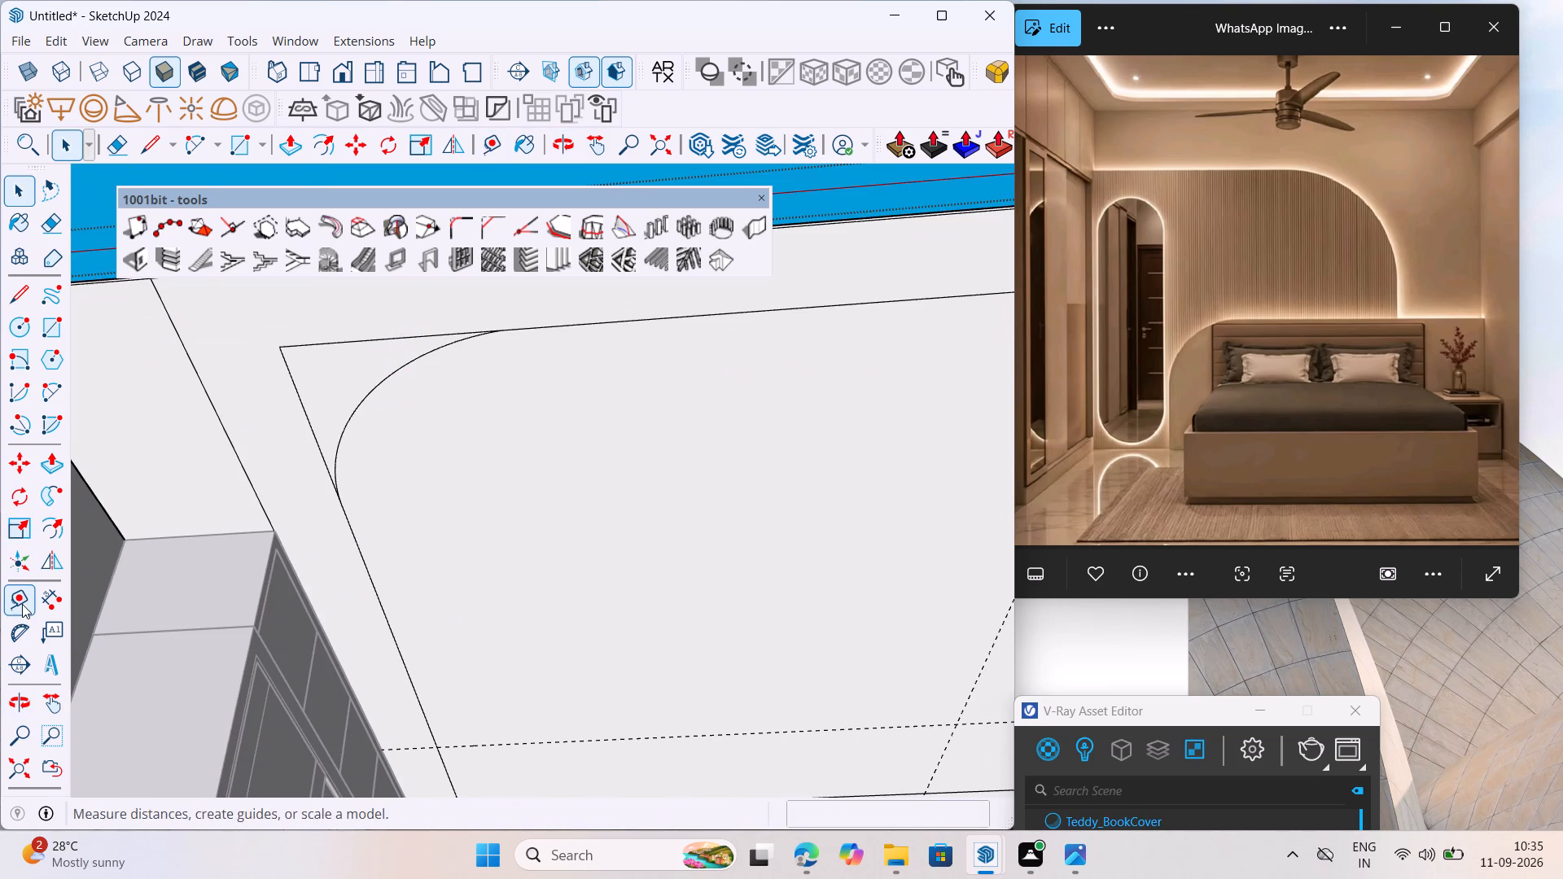
# Place a guide about 2'4" from the inner outline's wardrobe-side edge, through the arc's end away from the wardrobe.
pyautogui.click(22, 604)
pyautogui.click(309, 413)
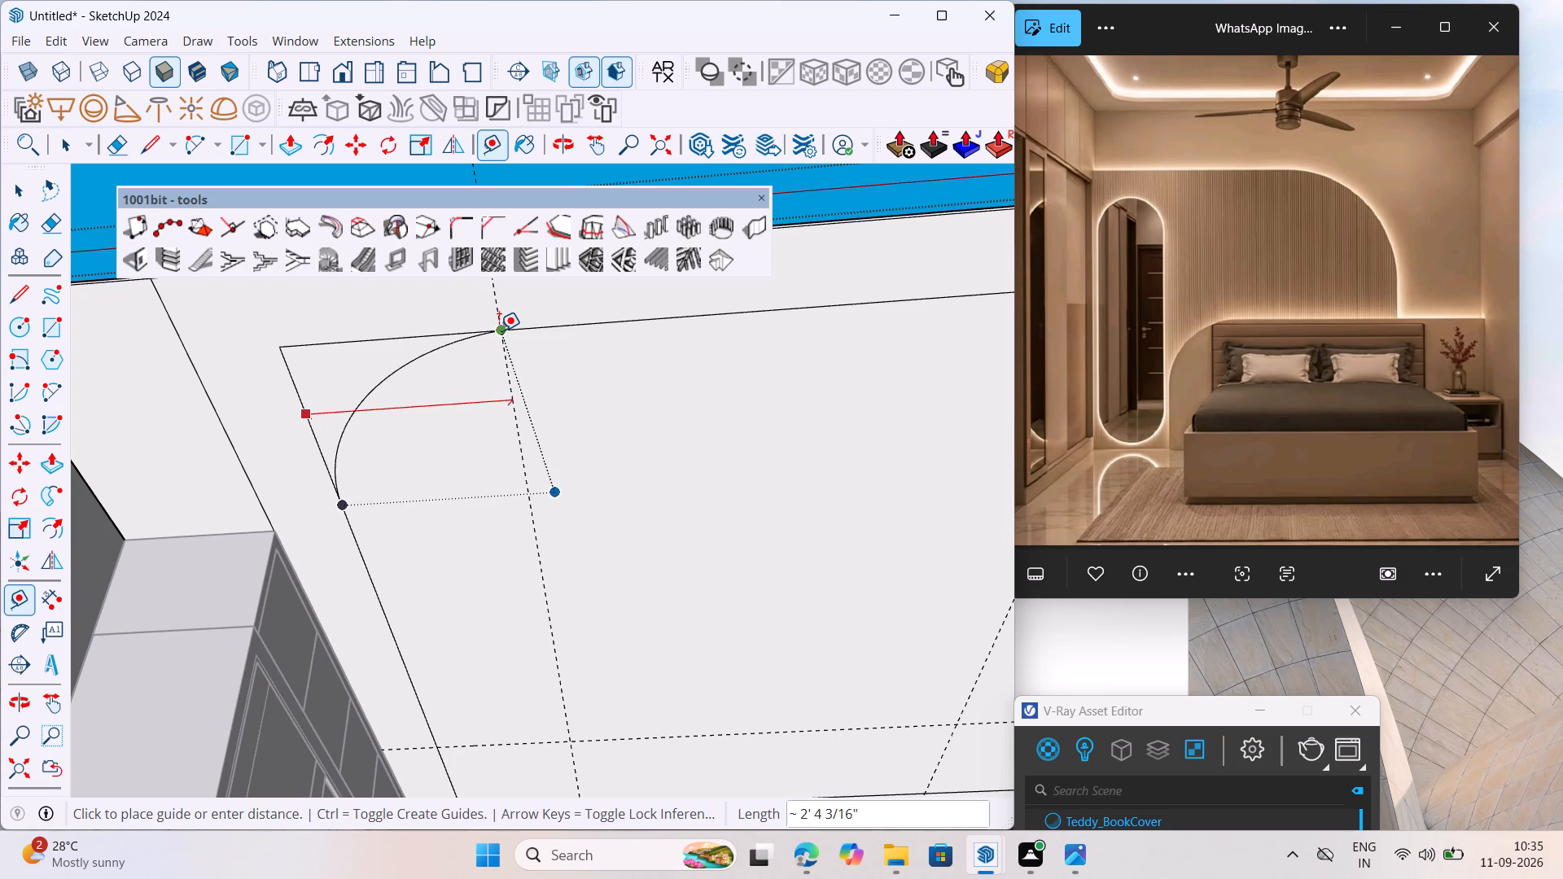
pyautogui.click(499, 330)
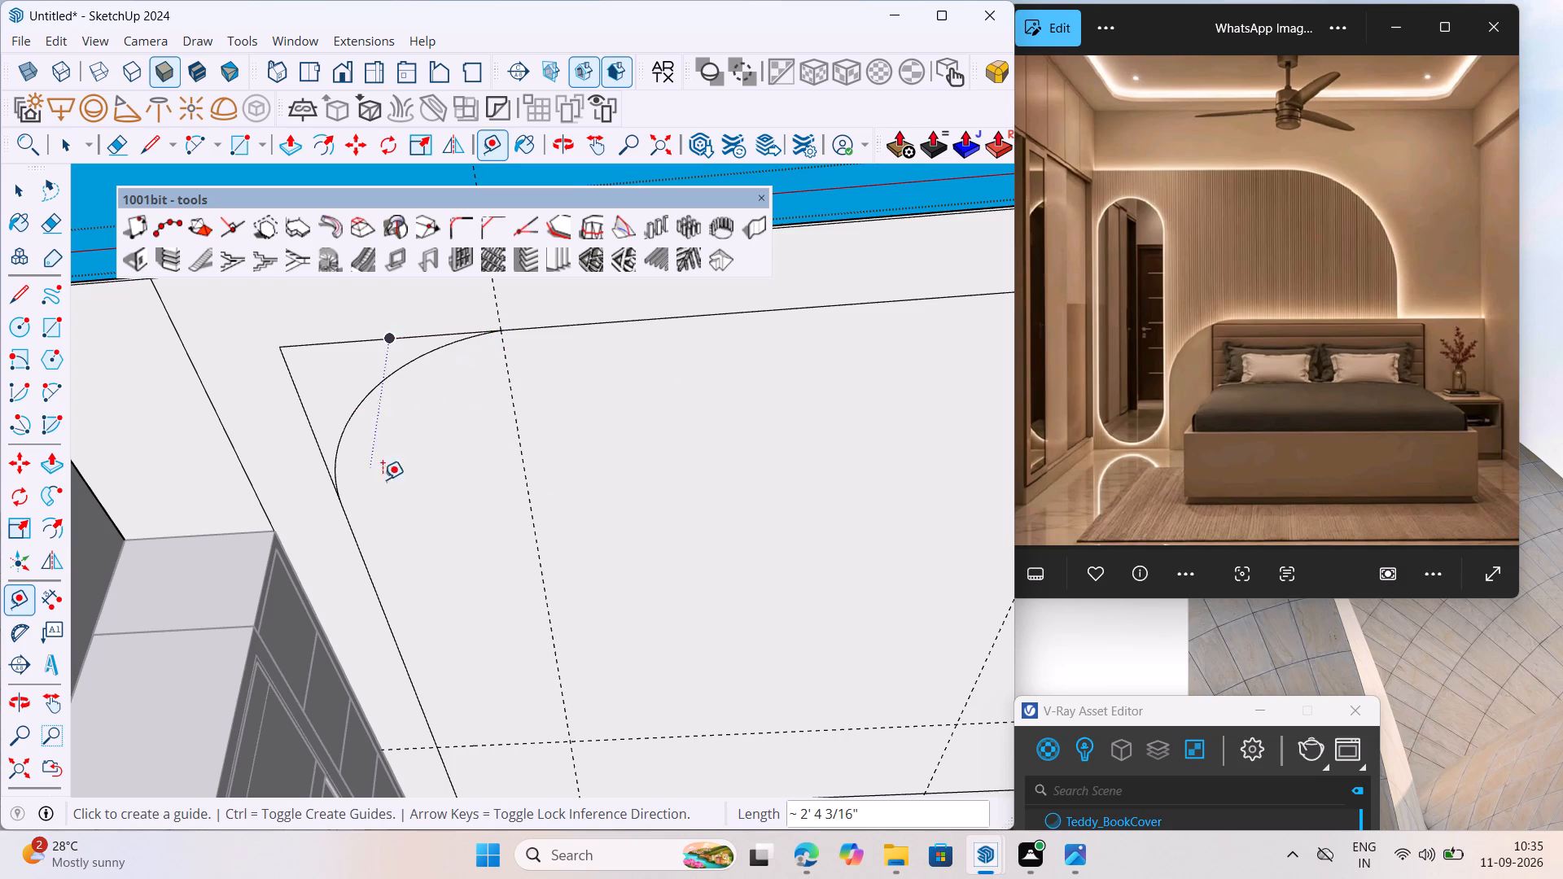
# Place a guide about 2'7" from the inner outline's edge opposite the bed wall, through the arc's wardrobe-side end.
pyautogui.click(374, 339)
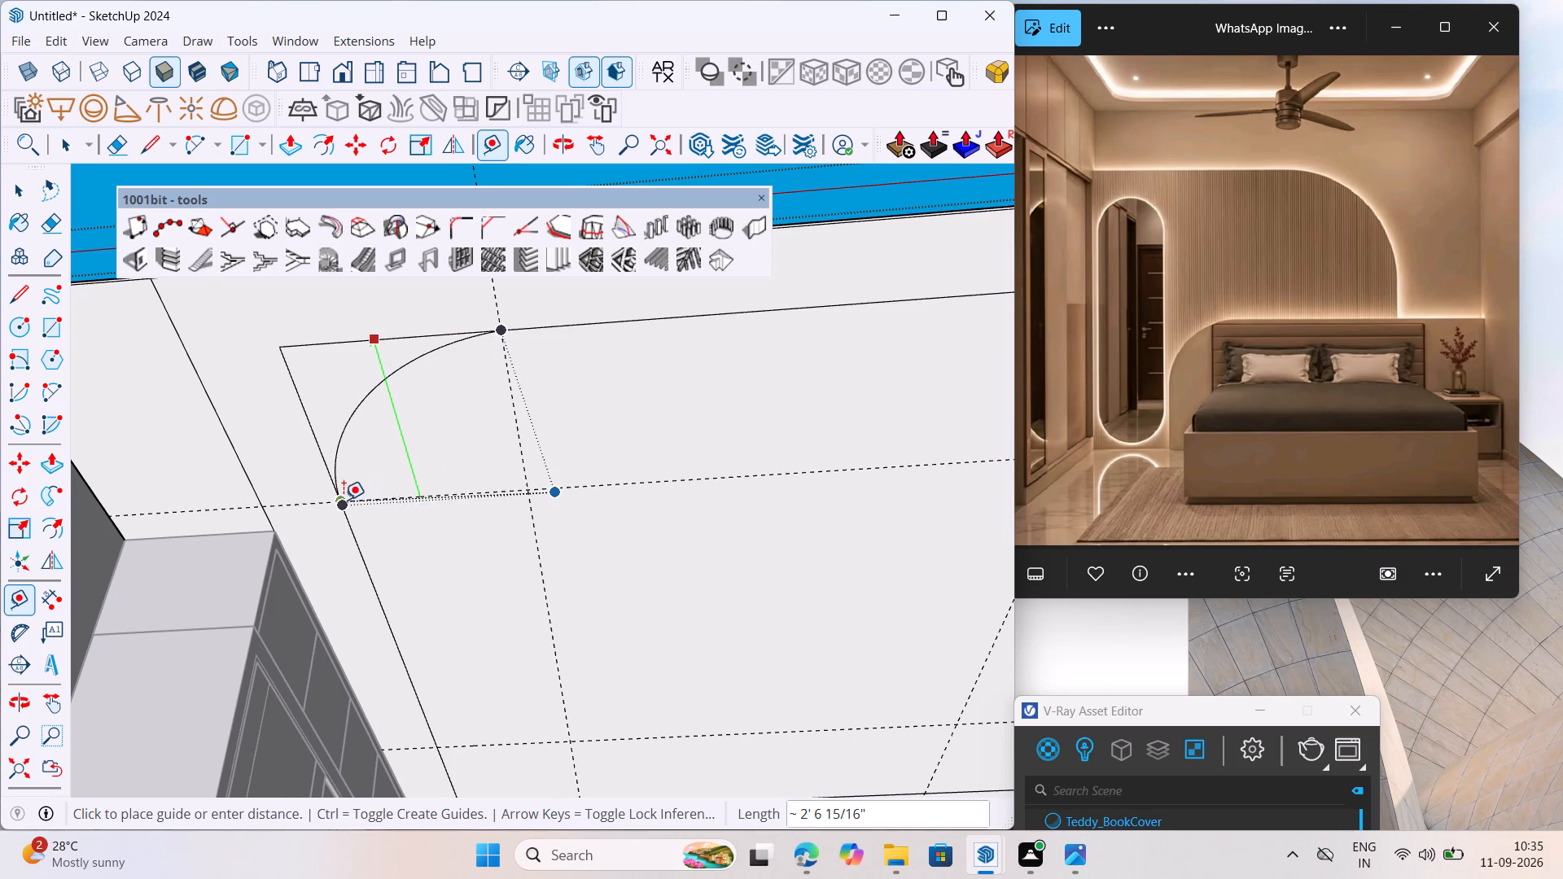
pyautogui.press('space')
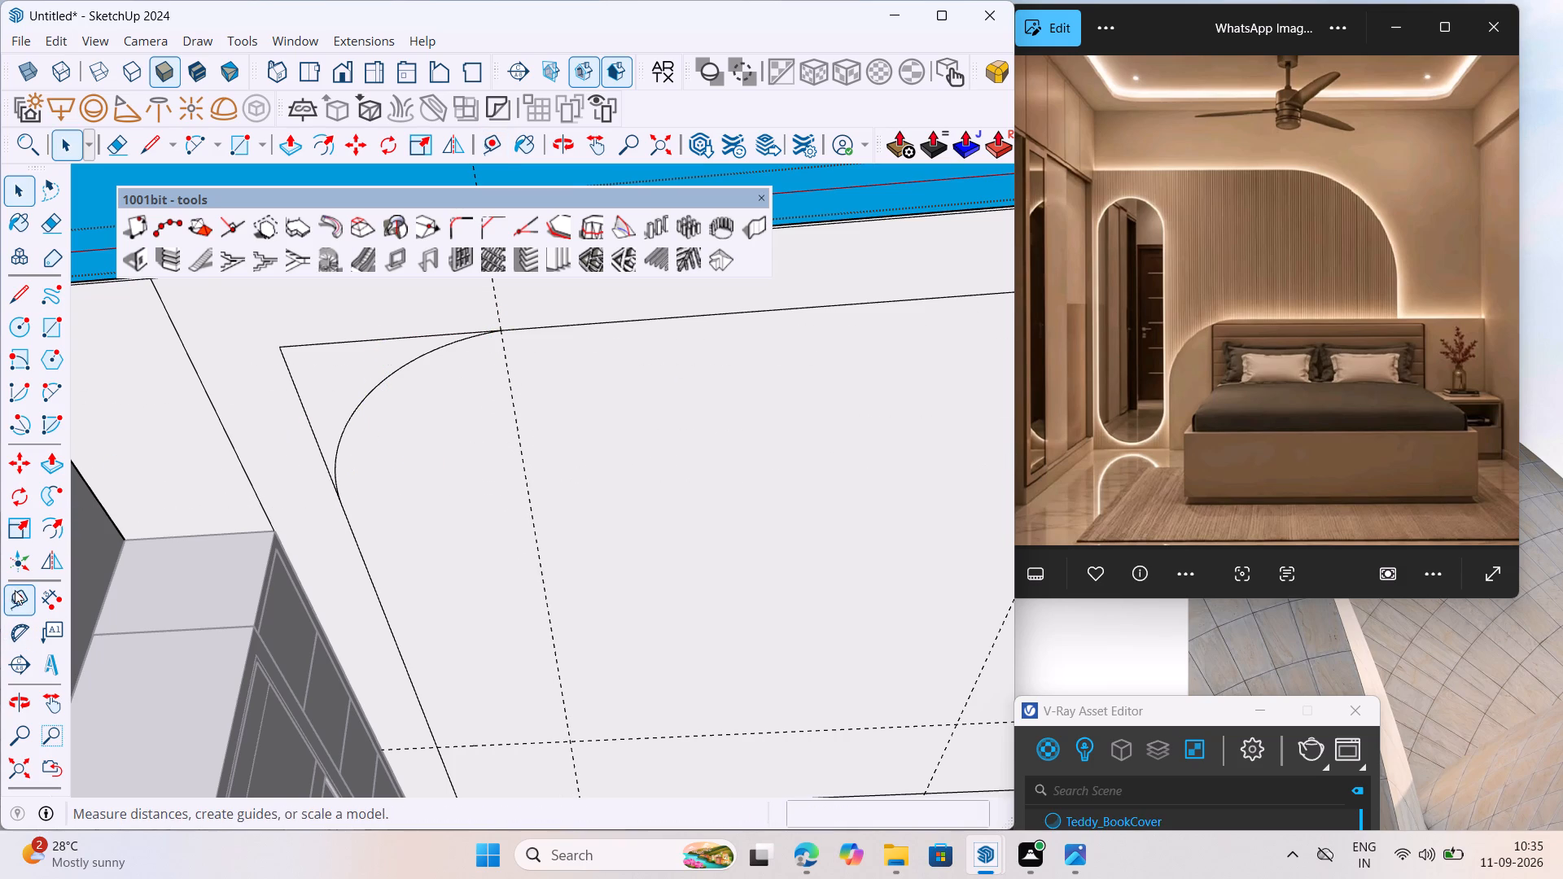
pyautogui.click(14, 589)
pyautogui.click(296, 346)
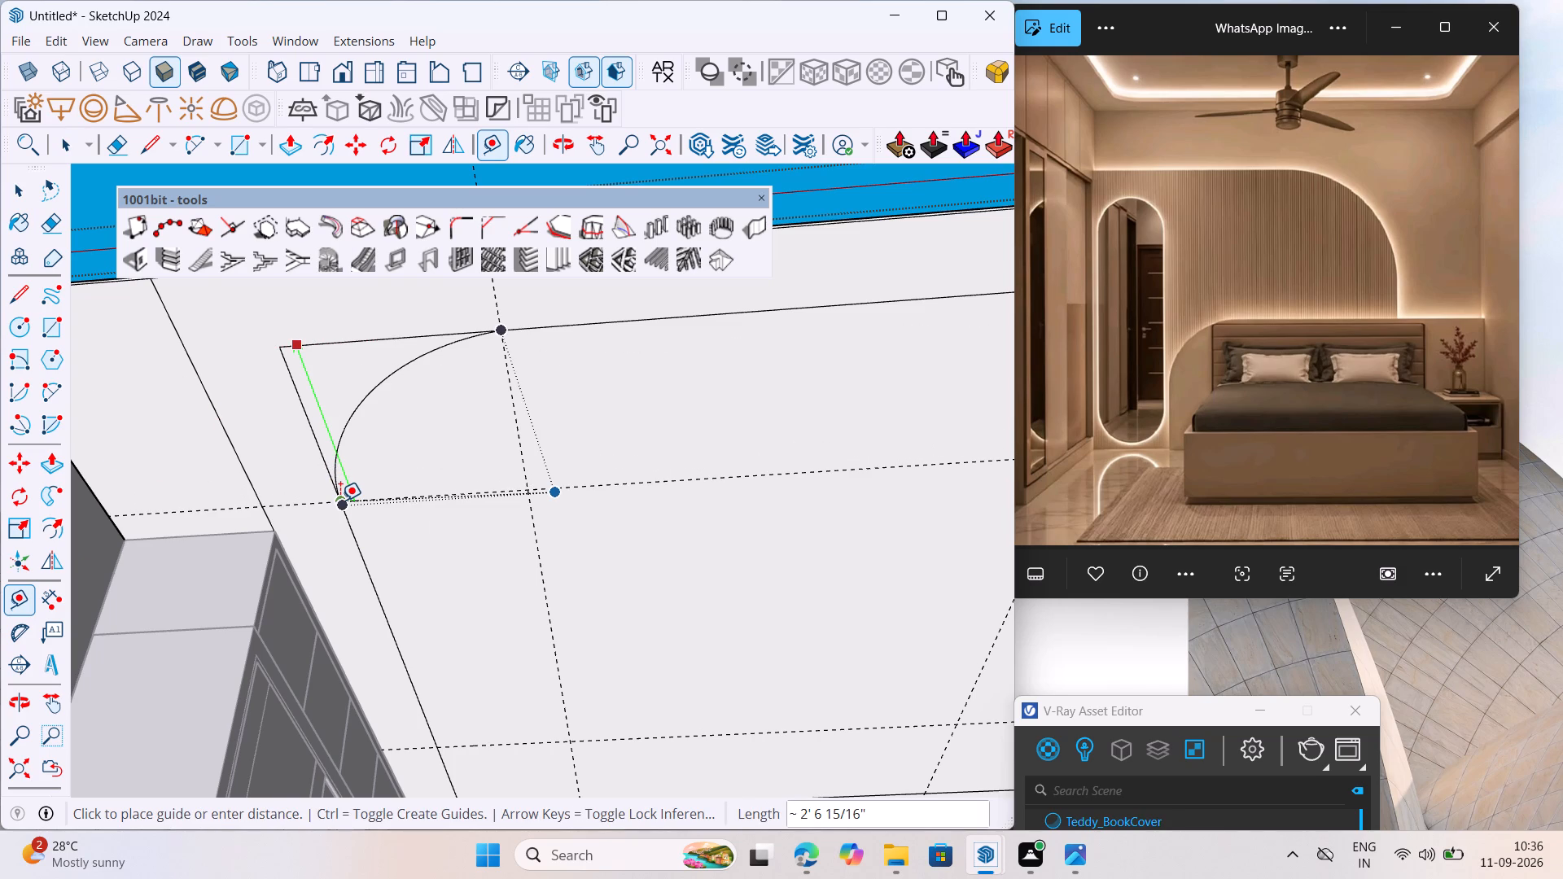
pyautogui.click(340, 501)
# Delete the two old guides near the inner outline's bed-wall edge and its edge opposite the wardrobe.
pyautogui.scroll(-8, 317, 464)
pyautogui.scroll(1, 379, 544)
pyautogui.moveTo(379, 544); pyautogui.dragTo(444, 551, button='middle')
pyautogui.scroll(-4, 341, 495)
pyautogui.scroll(6, 672, 527)
pyautogui.scroll(-3, 615, 465)
pyautogui.moveTo(446, 652); pyautogui.dragTo(463, 663, button='middle')
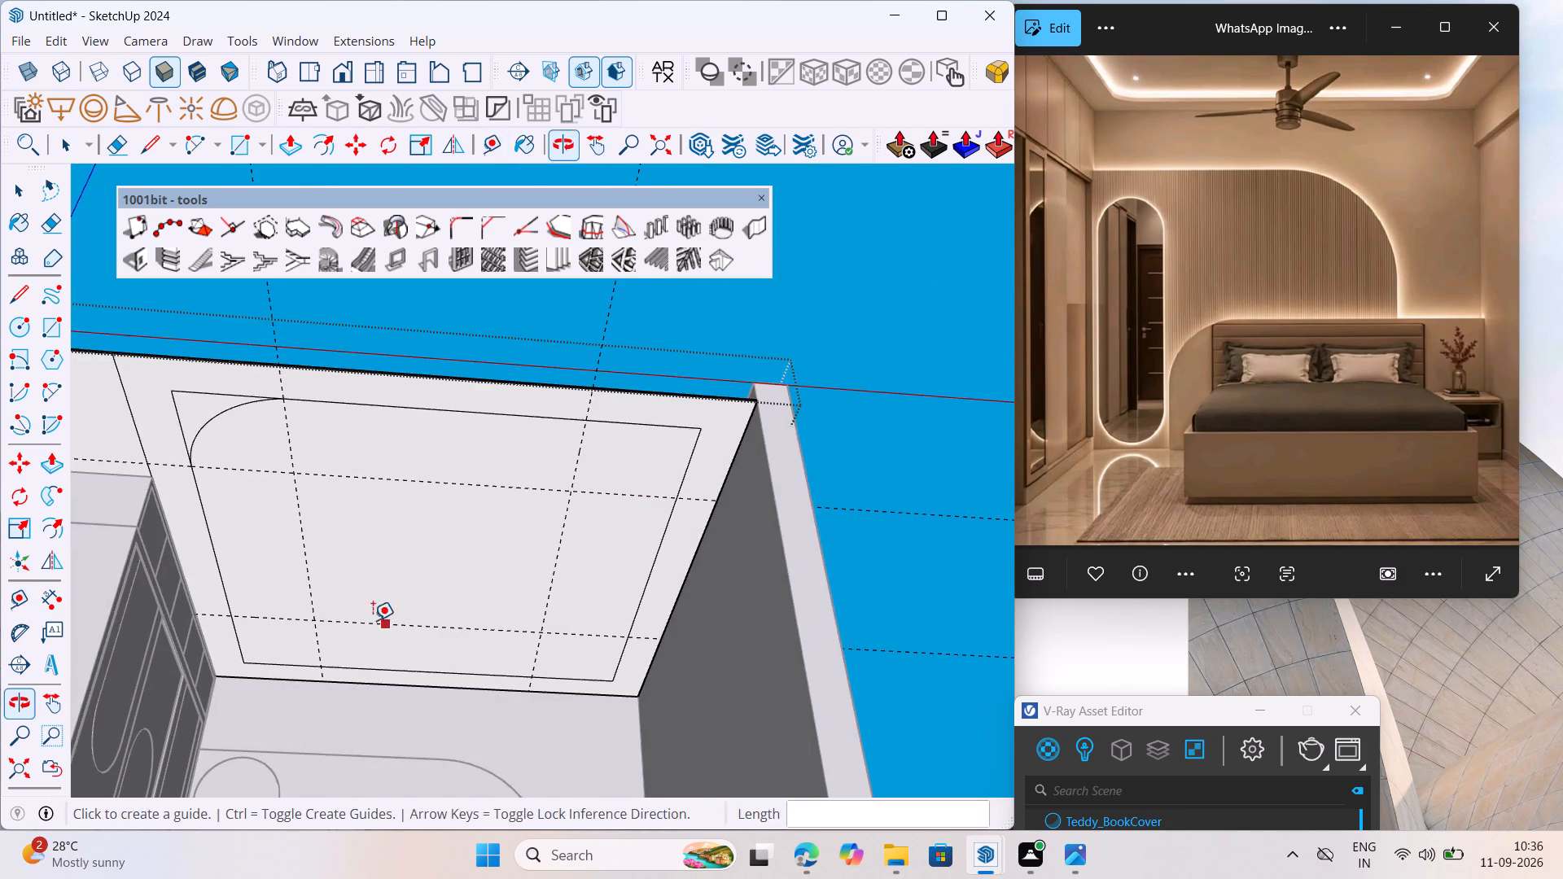
pyautogui.press('space')
pyautogui.scroll(4, 319, 612)
pyautogui.click(350, 626)
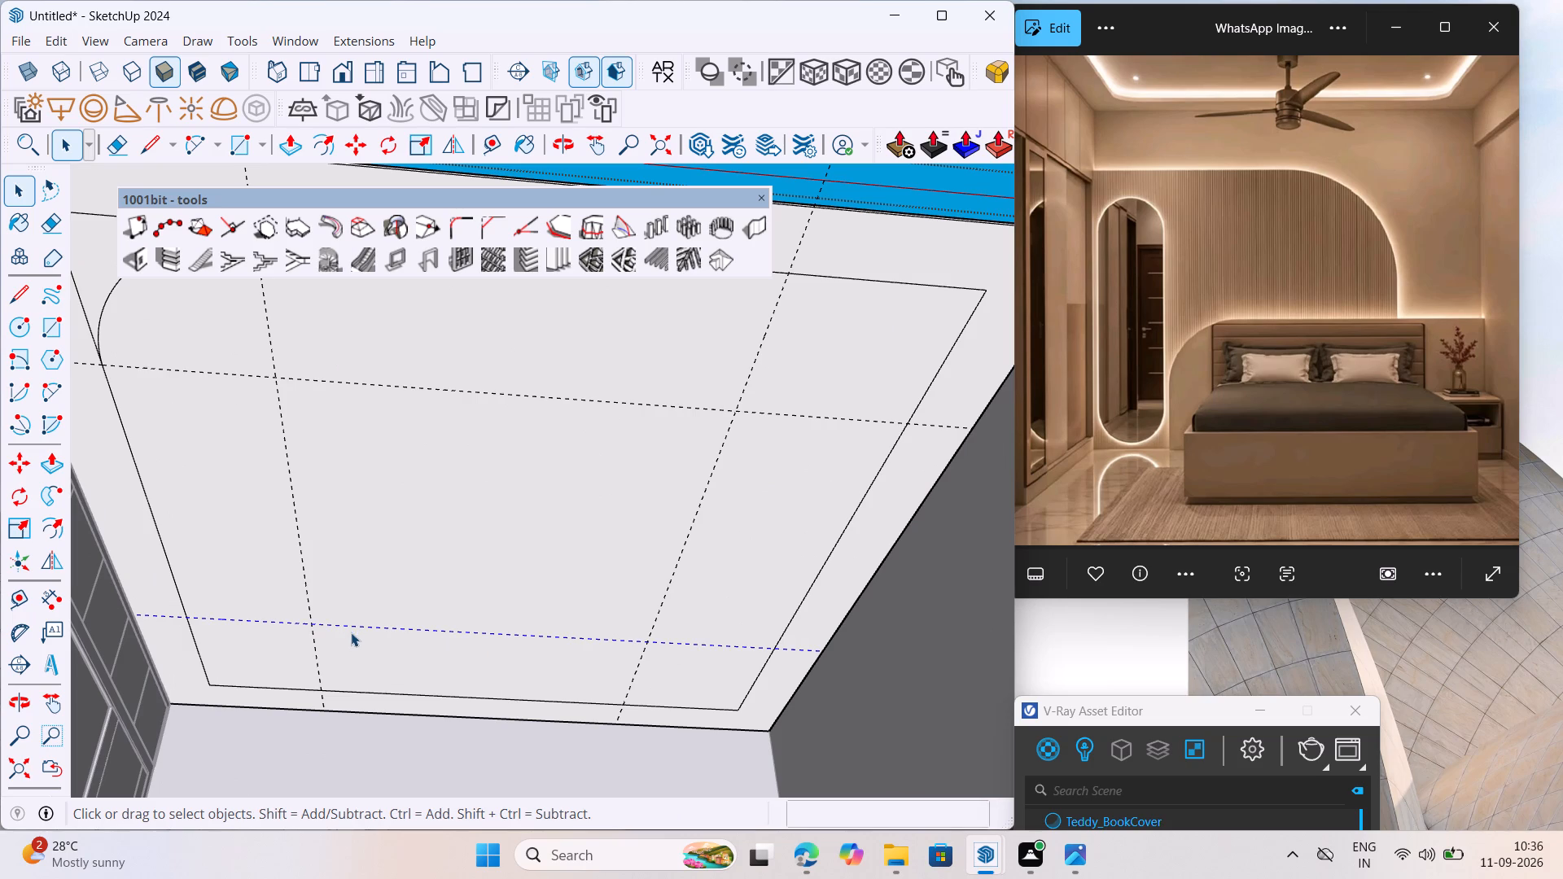
pyautogui.press('Delete')
pyautogui.scroll(-1, 409, 653)
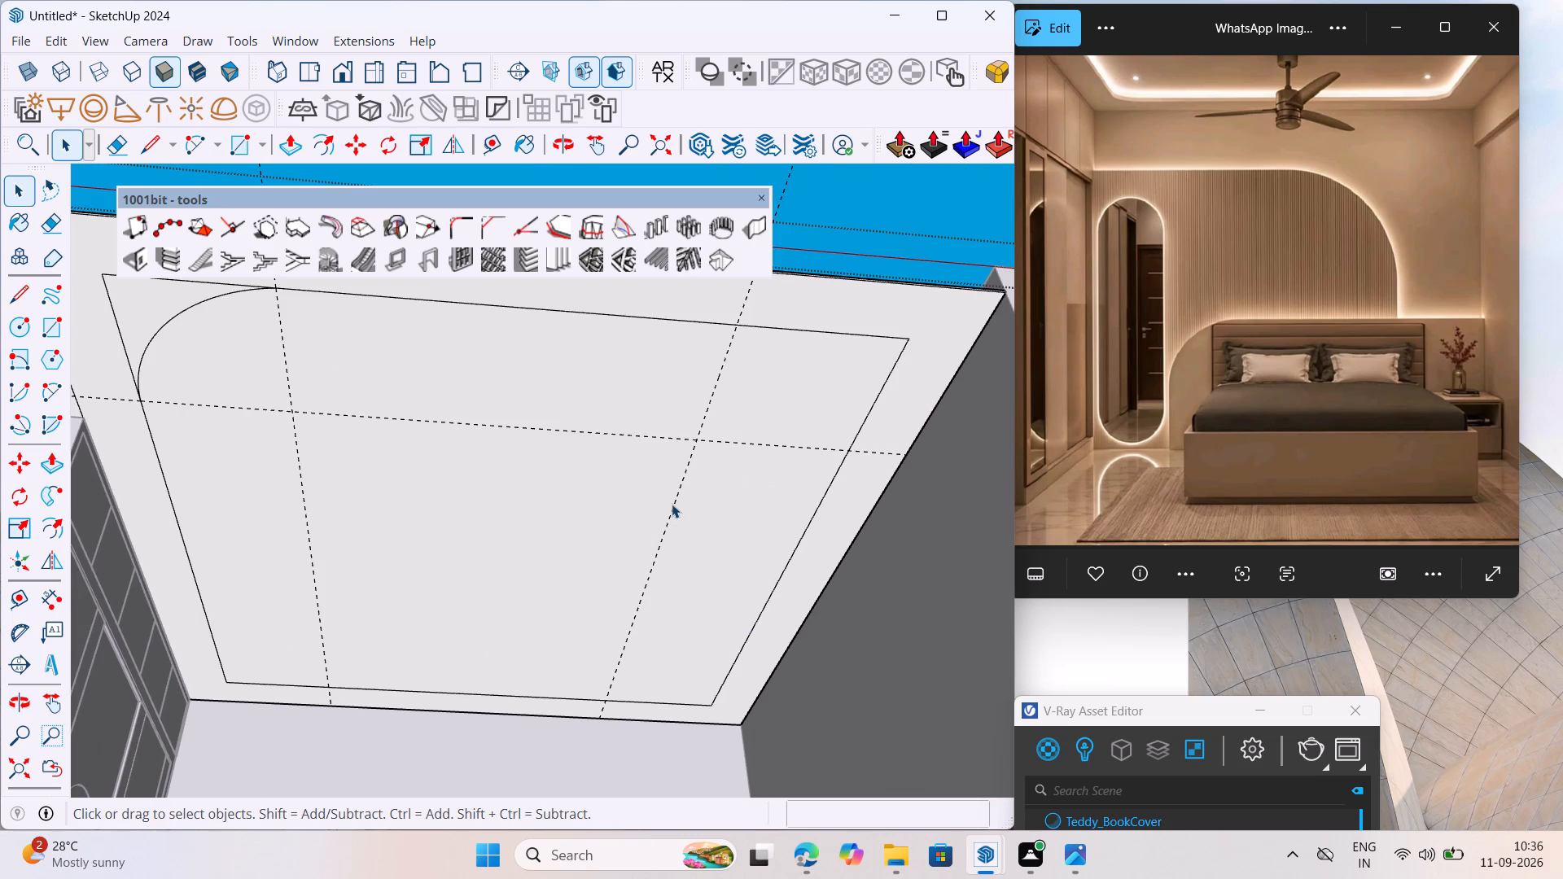
pyautogui.click(676, 504)
pyautogui.press('Delete')
# Place a guide about 11'6" from the inner outline's wardrobe-side edge, beside the edge opposite the wardrobe.
pyautogui.scroll(-2, 445, 628)
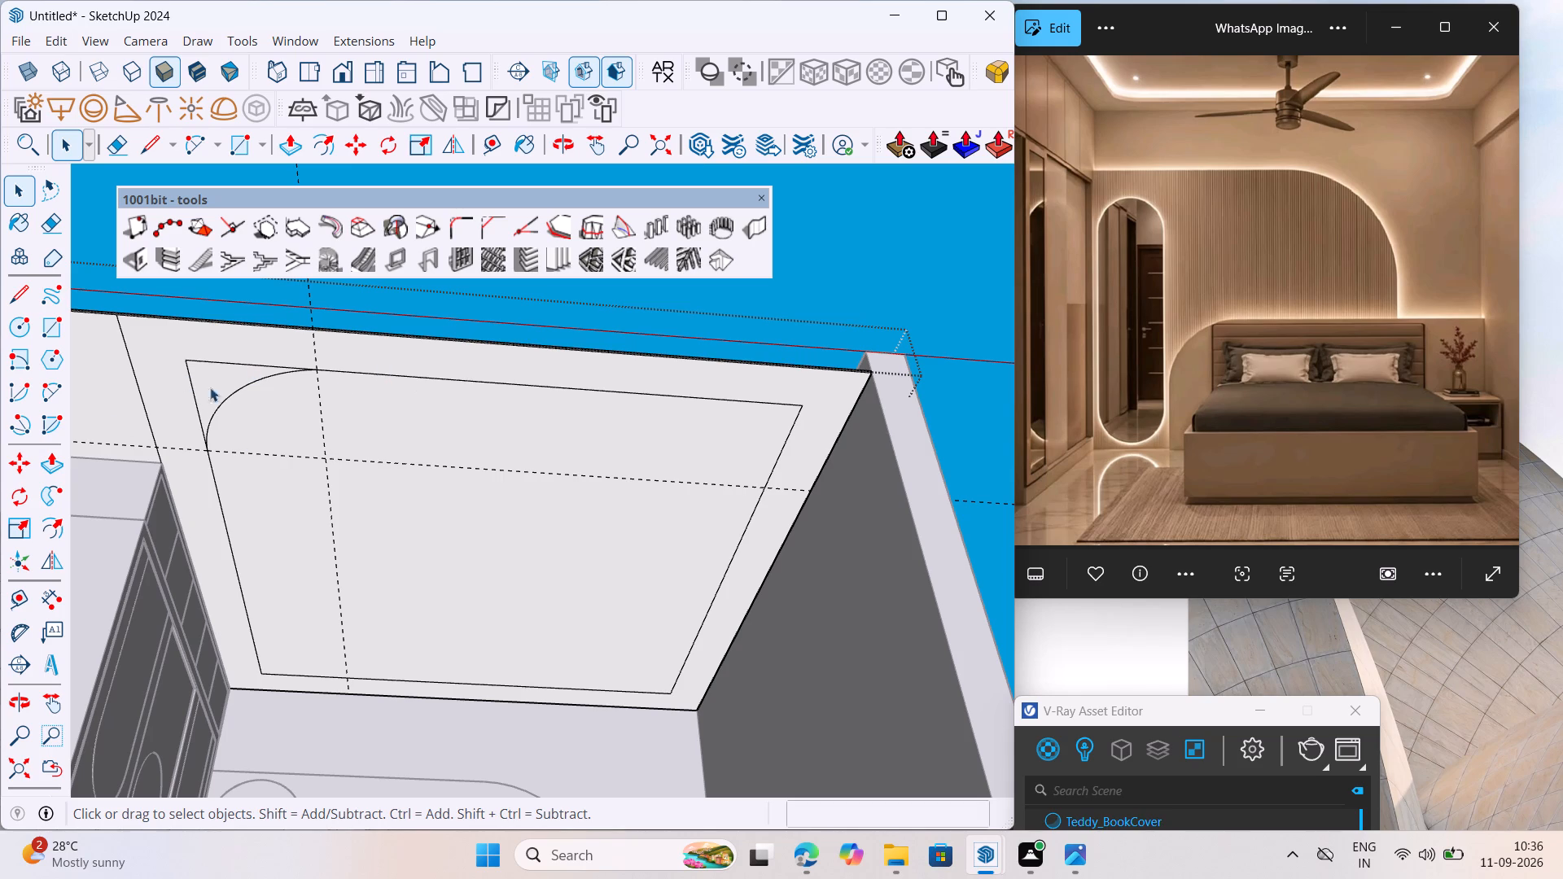
pyautogui.click(11, 597)
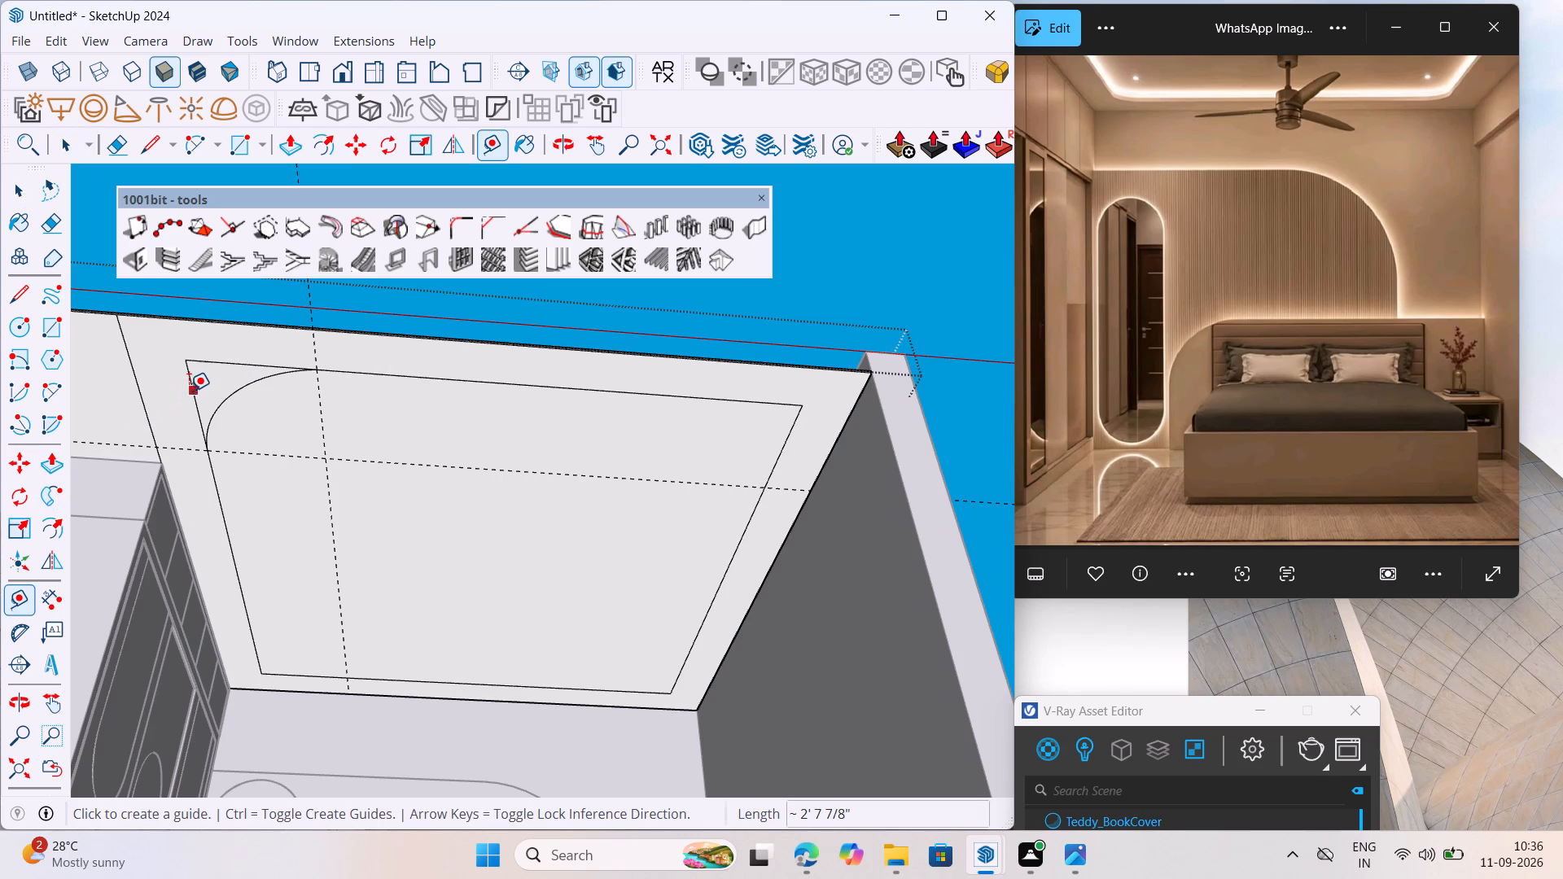
pyautogui.click(190, 391)
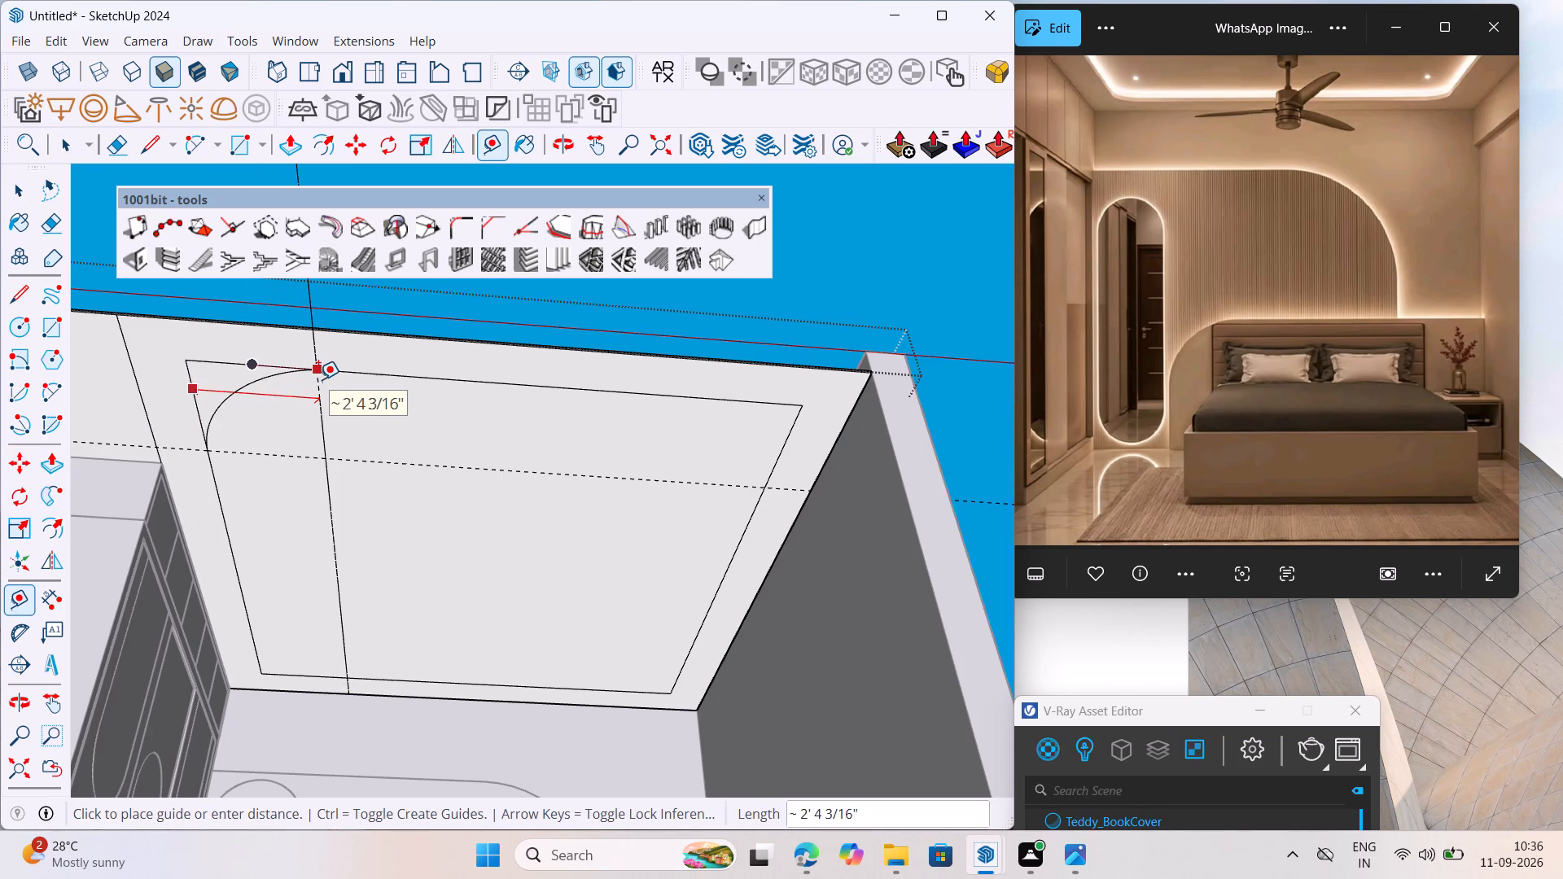
pyautogui.click(800, 421)
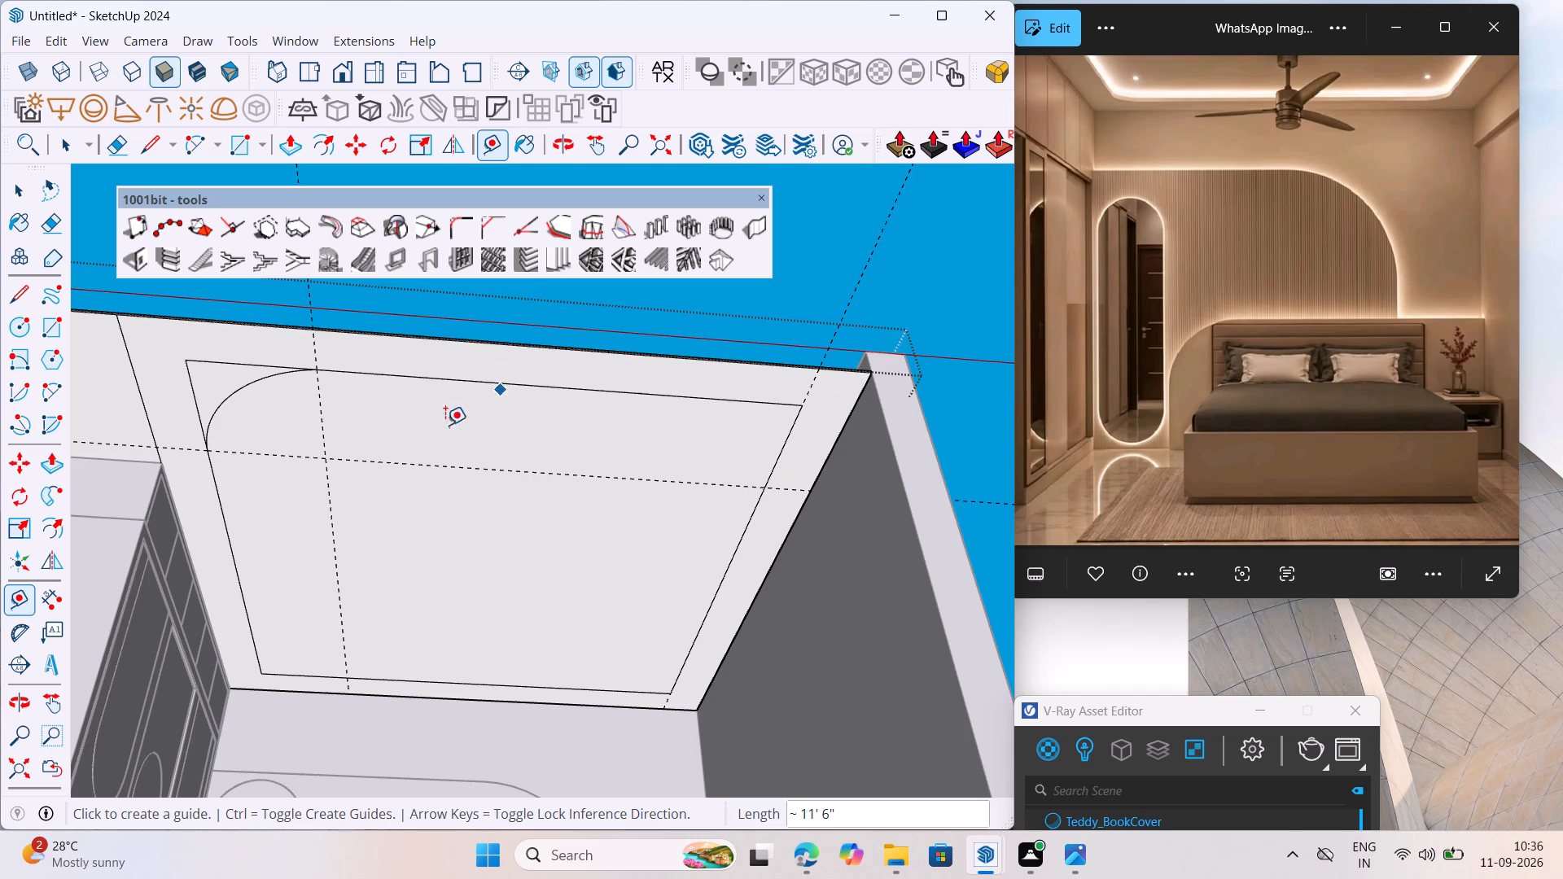
# Place a guide 2'4" inward from the inner outline's edge opposite the wardrobe.
pyautogui.click(21, 591)
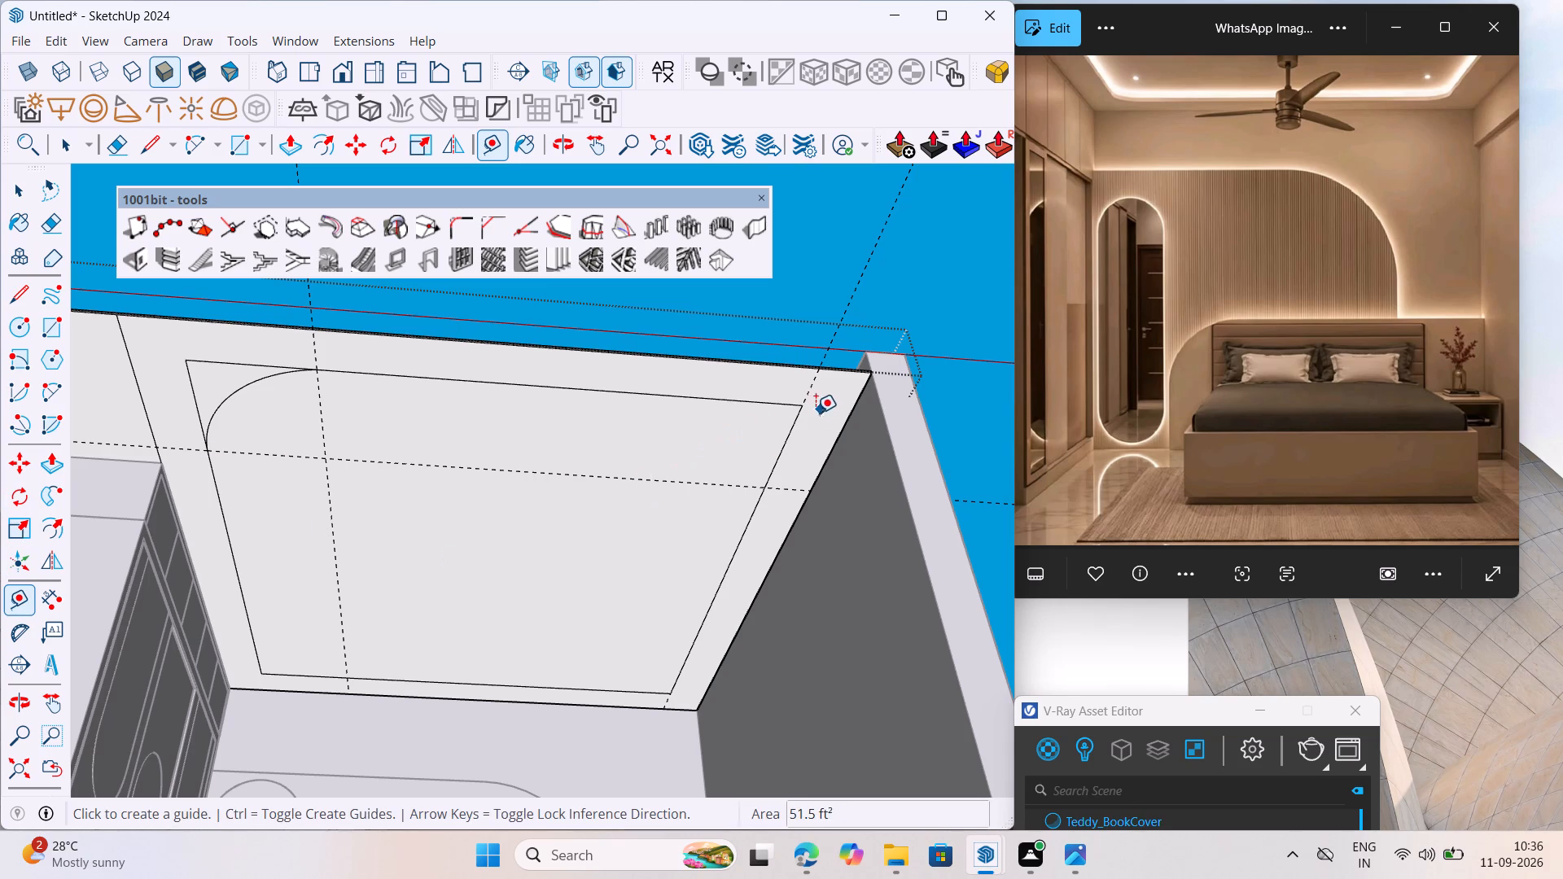
pyautogui.click(801, 426)
pyautogui.write('2\'4"')
pyautogui.press('Return')
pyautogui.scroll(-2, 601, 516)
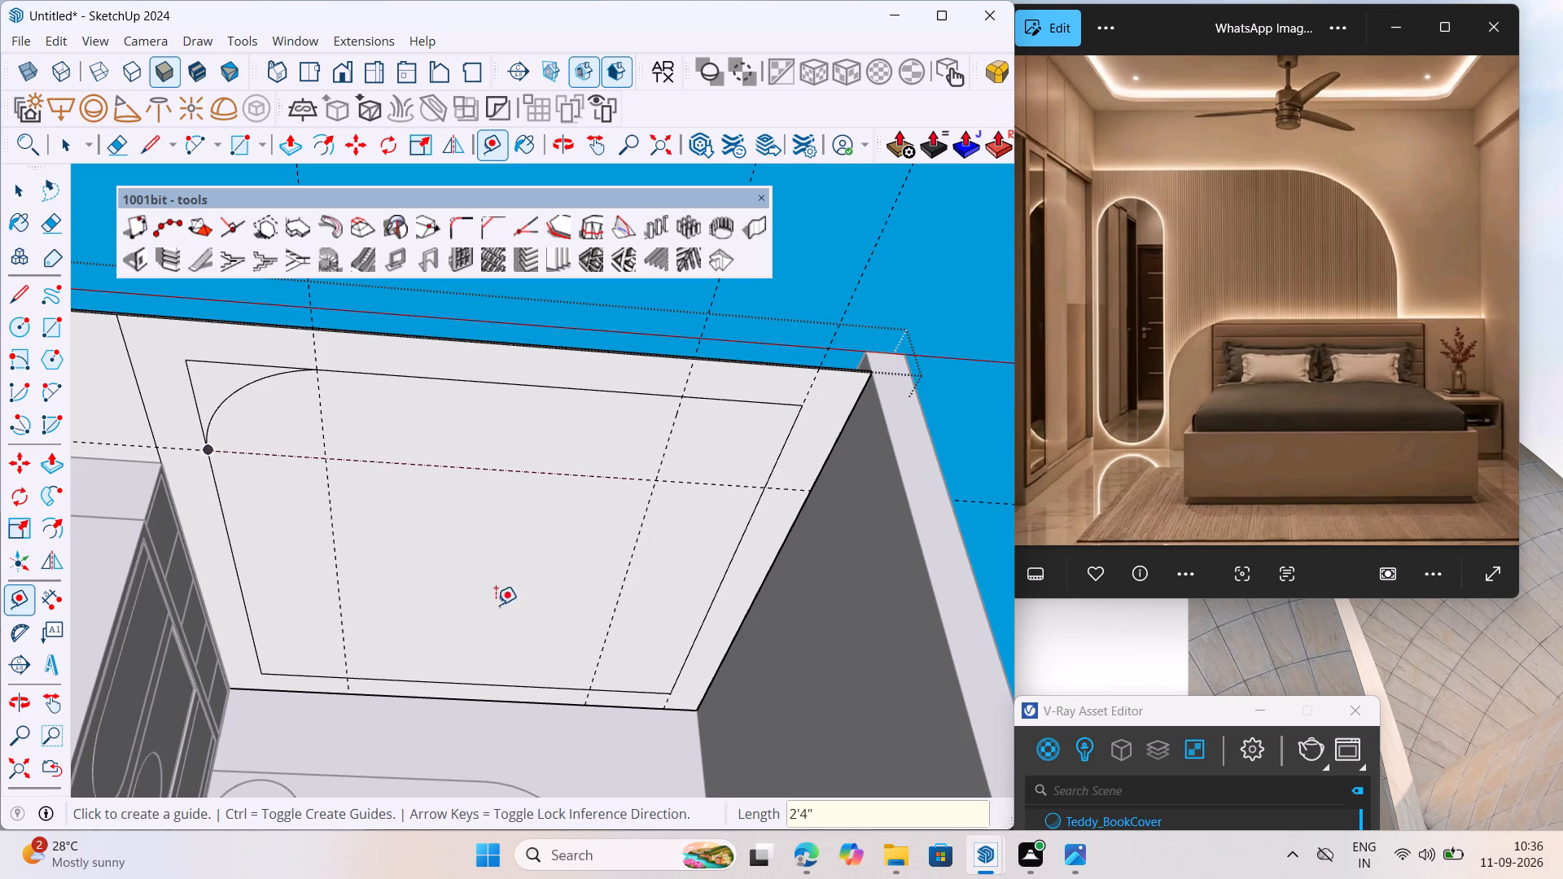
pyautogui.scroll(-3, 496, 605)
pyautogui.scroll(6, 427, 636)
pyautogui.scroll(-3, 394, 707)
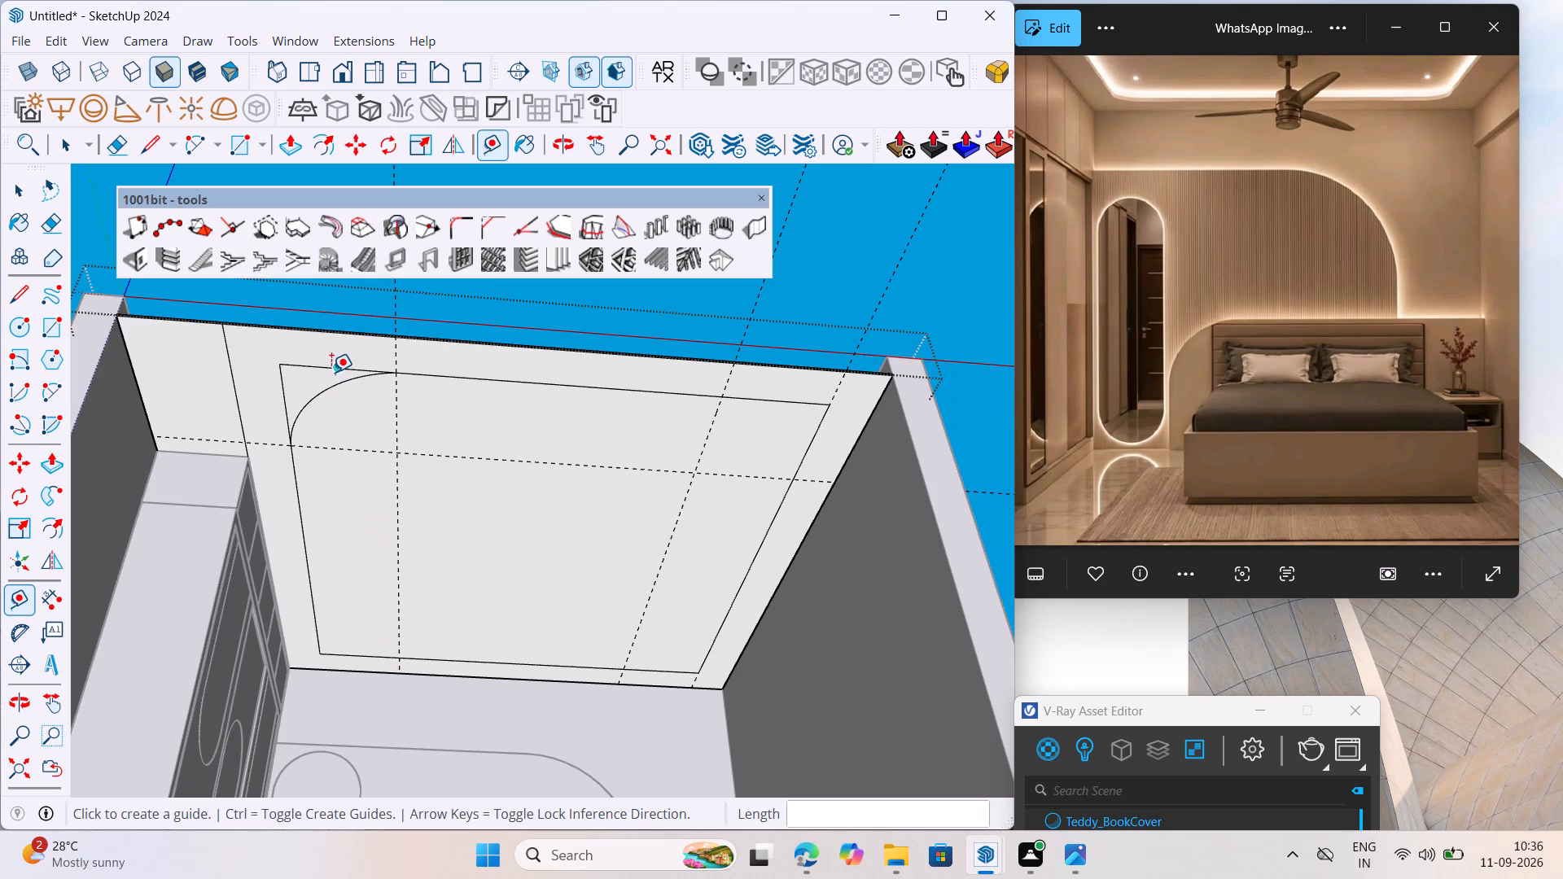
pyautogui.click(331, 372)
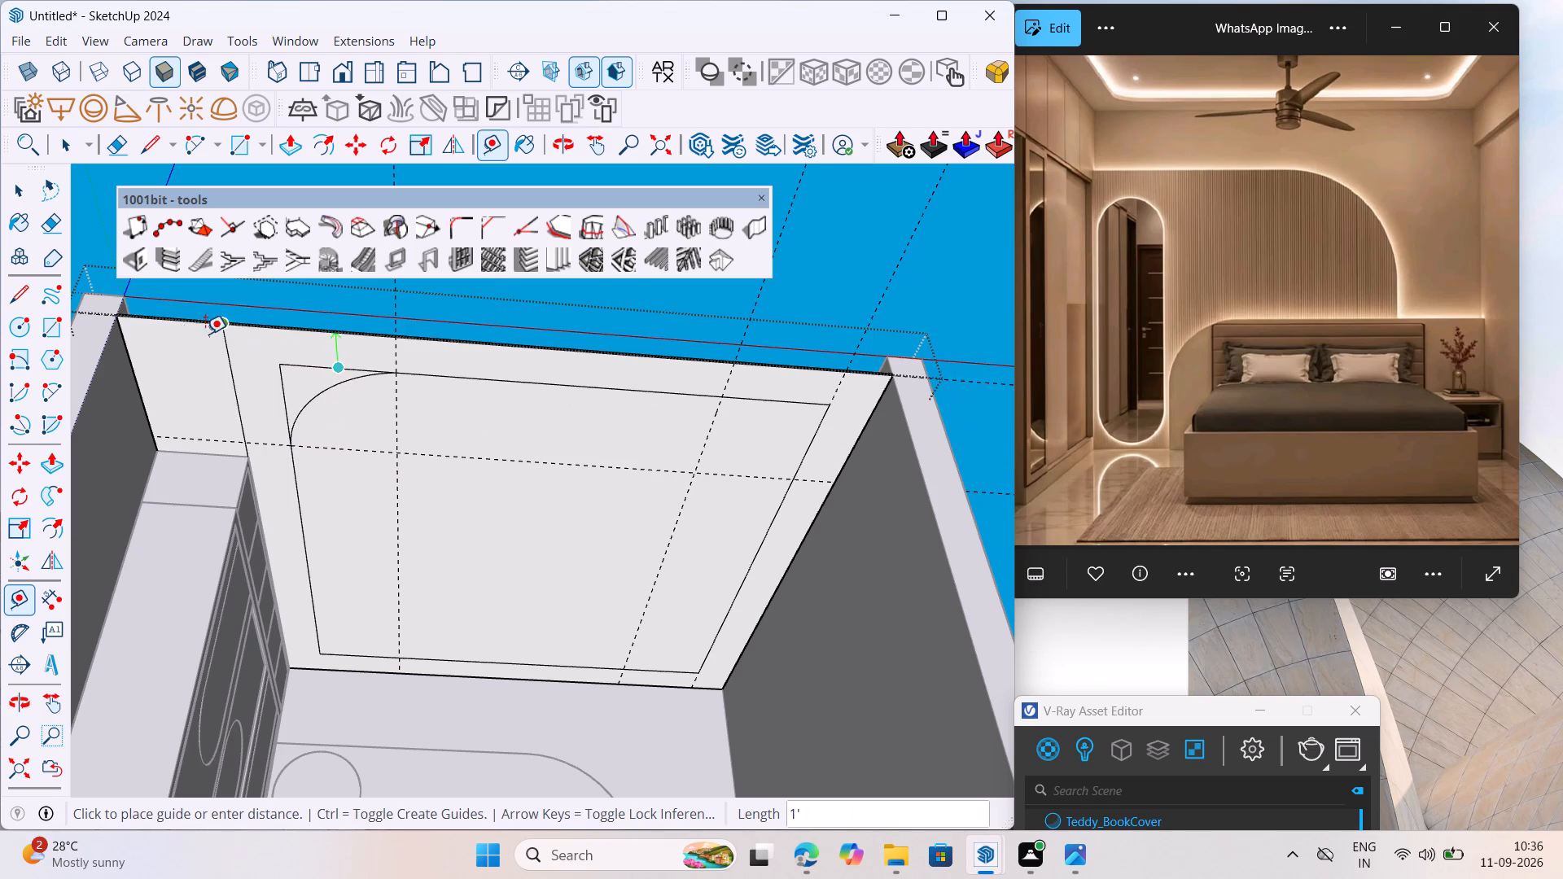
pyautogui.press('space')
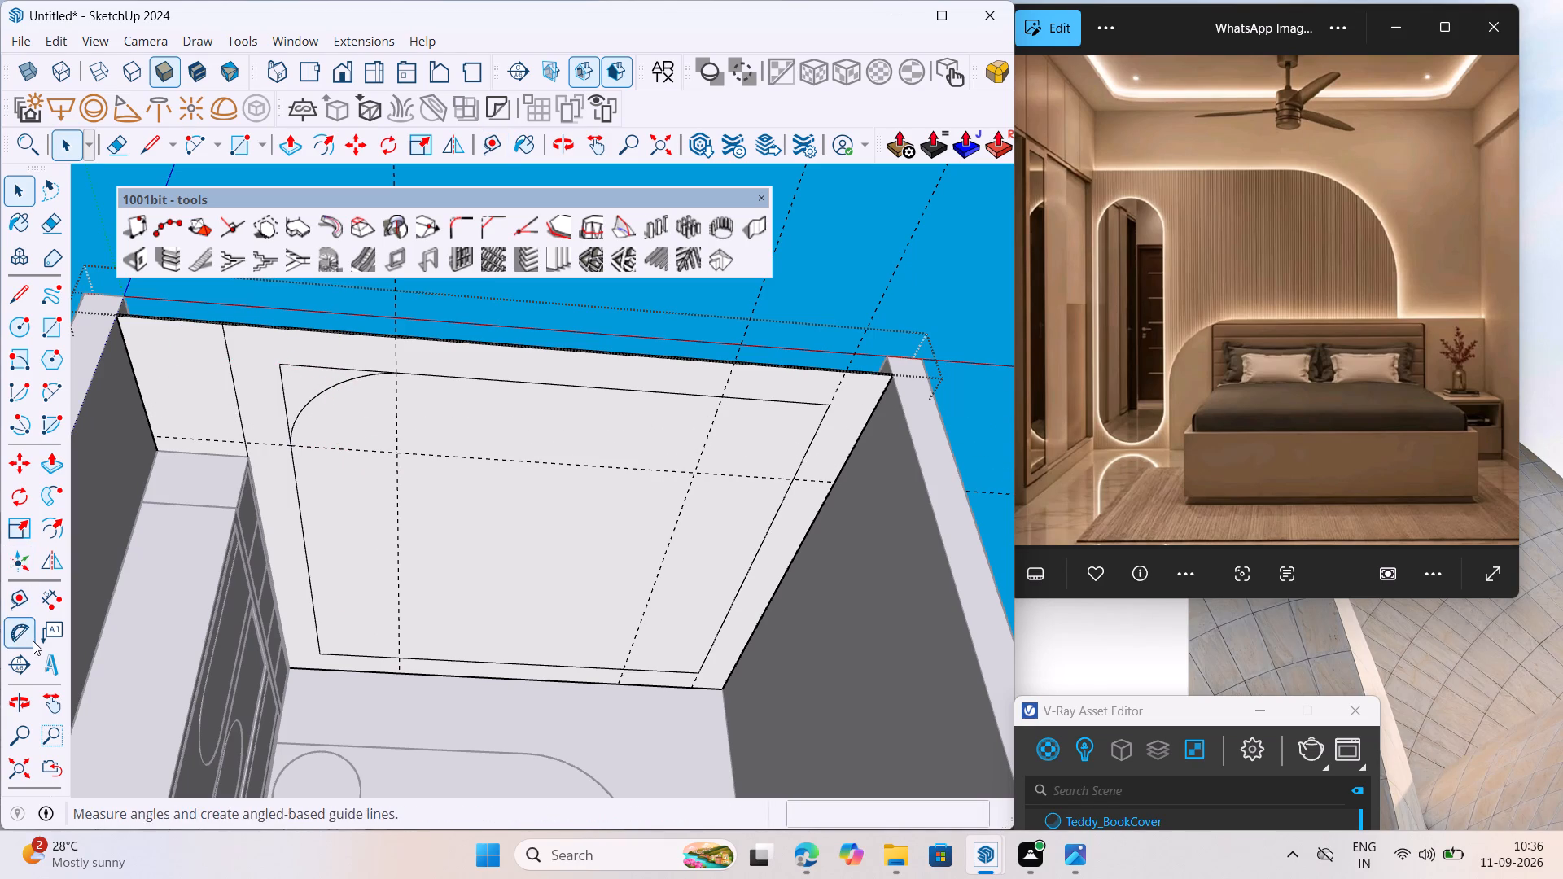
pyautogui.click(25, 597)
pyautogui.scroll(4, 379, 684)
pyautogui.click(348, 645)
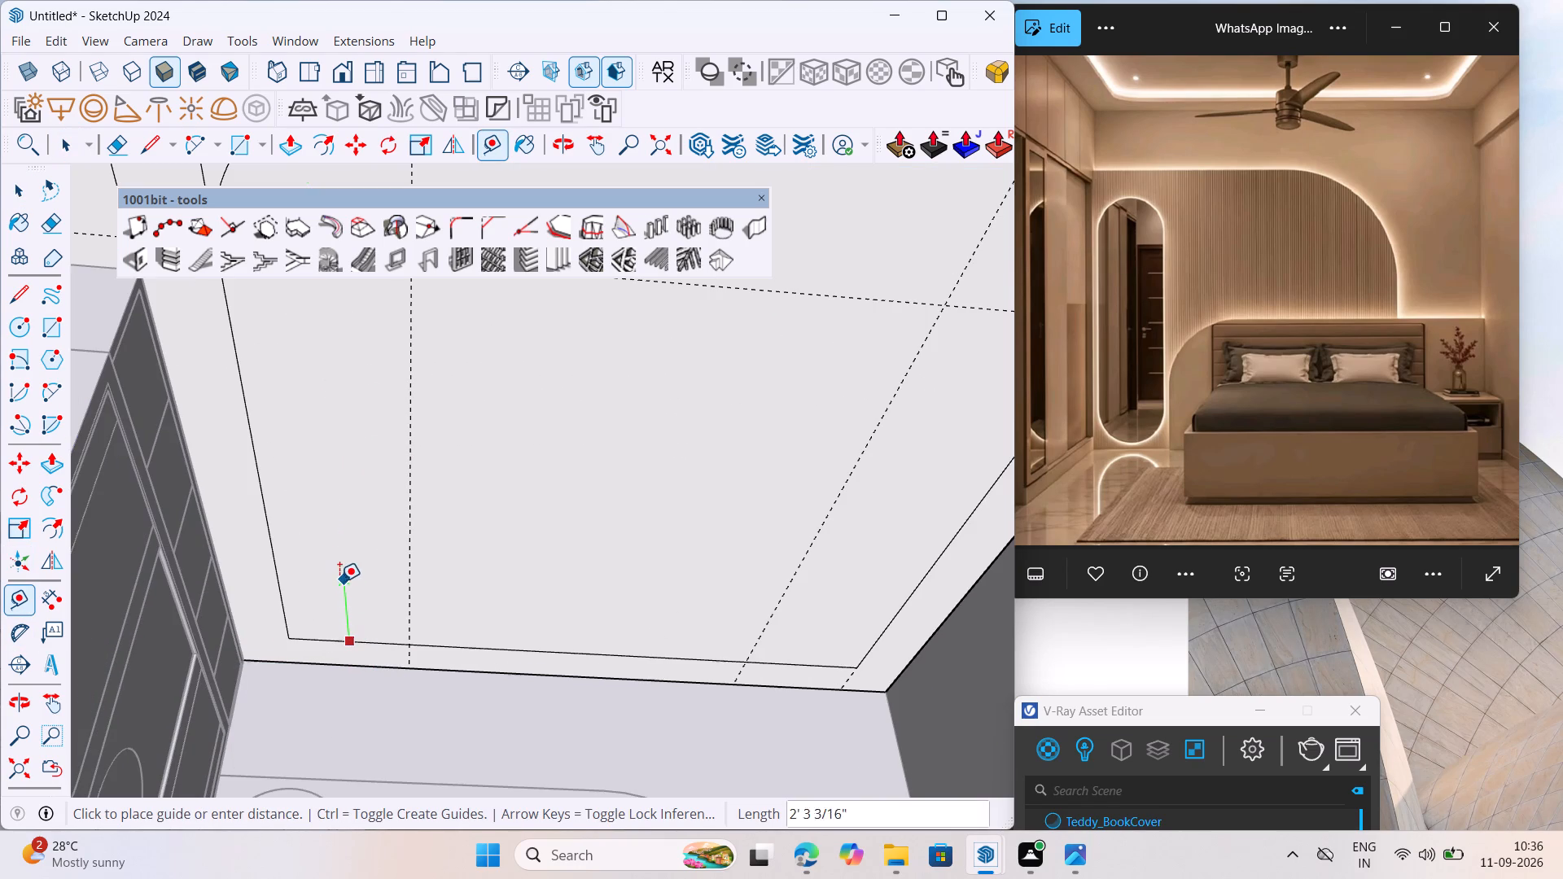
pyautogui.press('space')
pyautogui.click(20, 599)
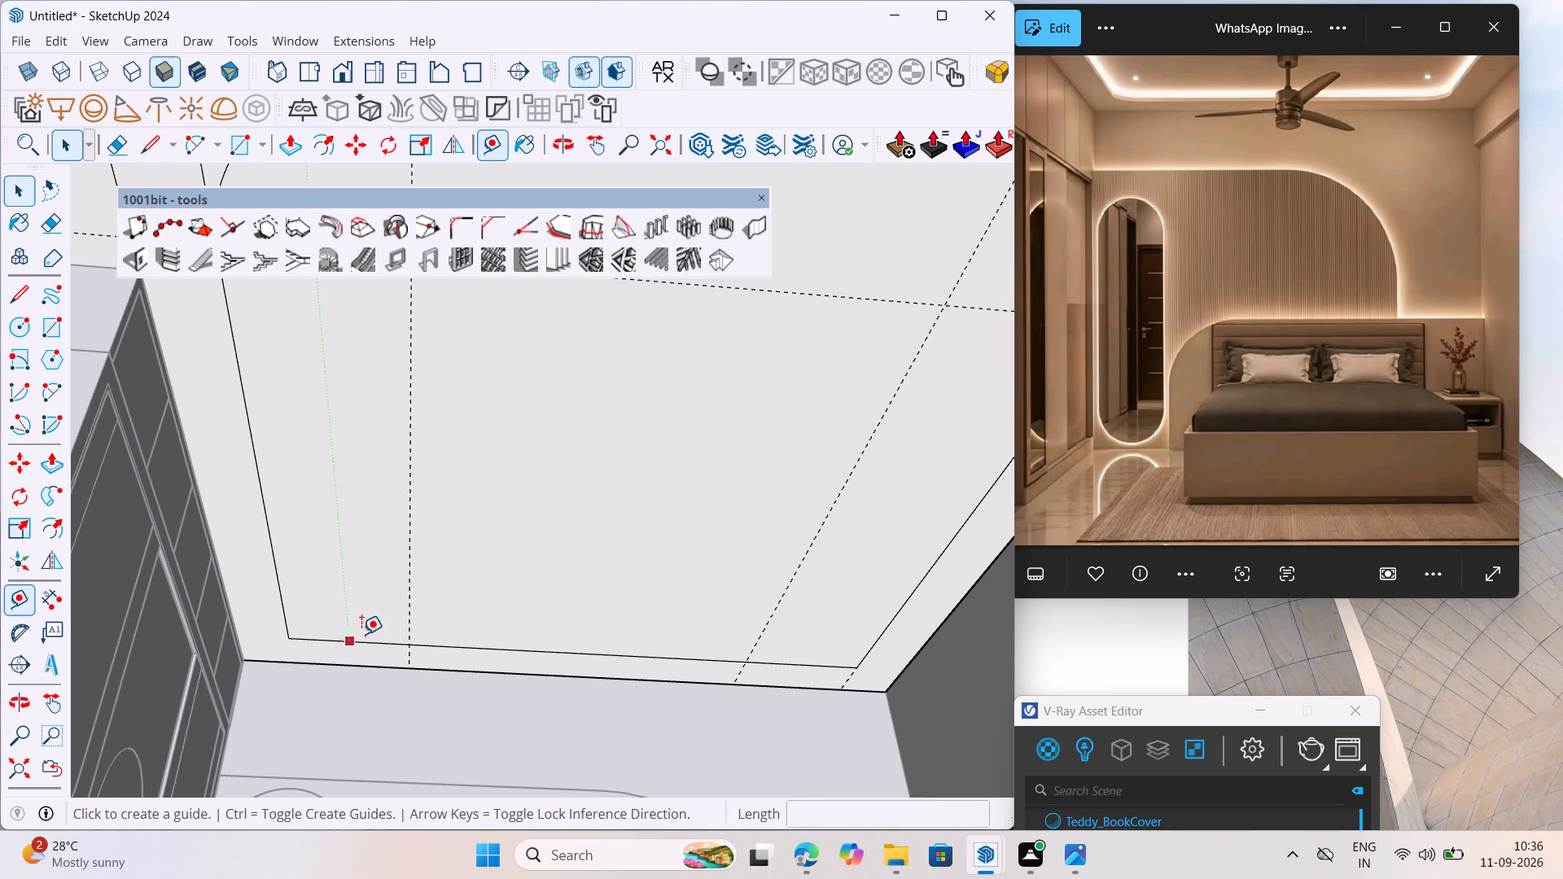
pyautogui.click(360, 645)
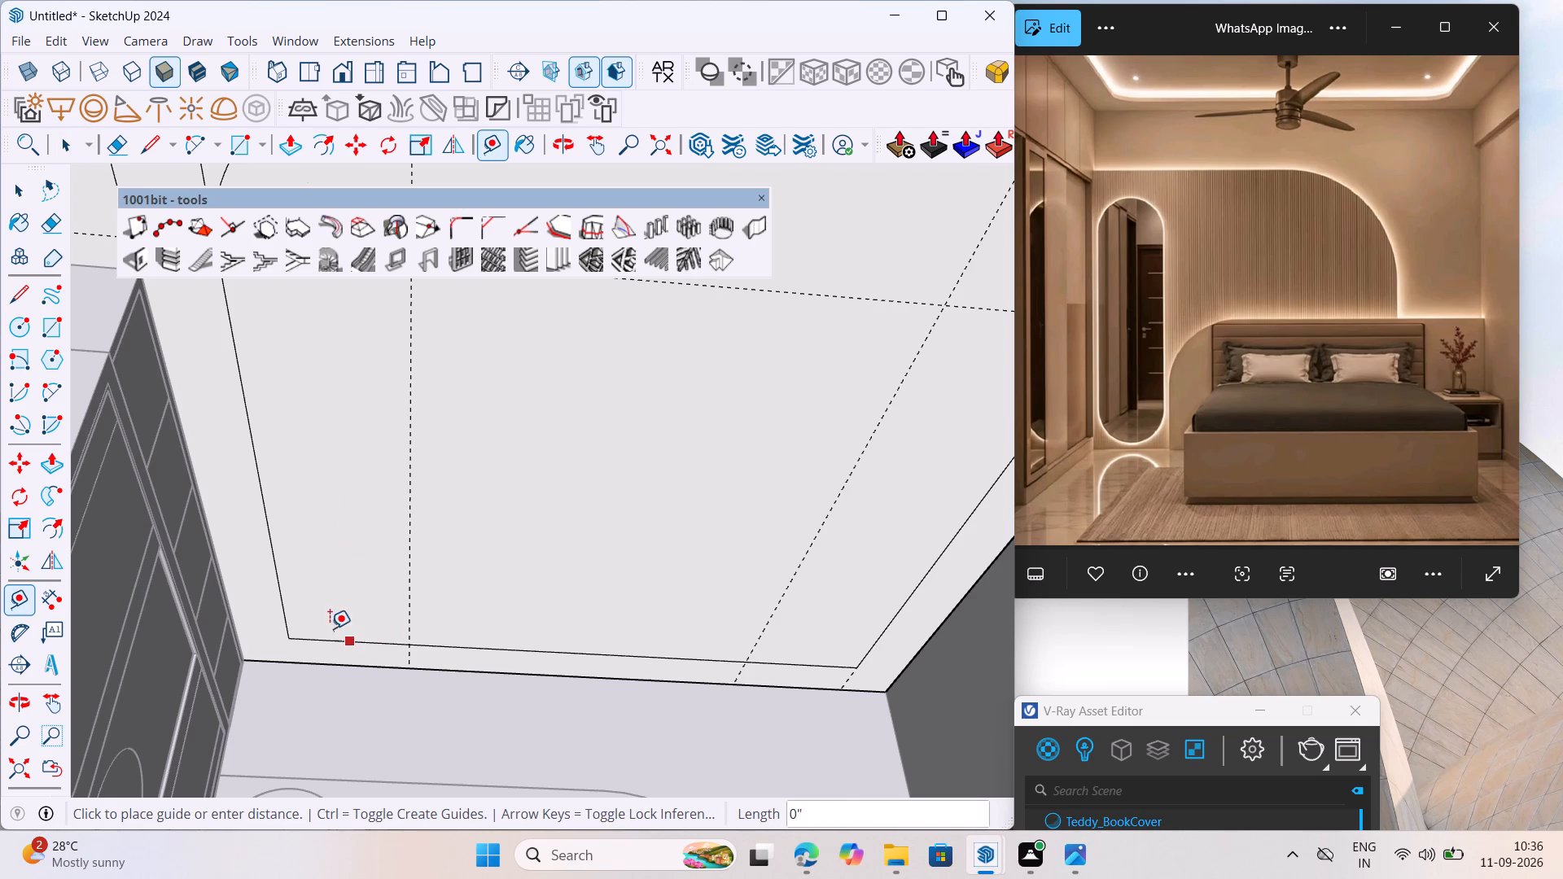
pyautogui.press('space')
# Place a guide 2'6" inward from the inner outline's bed-wall edge.
pyautogui.click(9, 606)
pyautogui.click(366, 638)
pyautogui.write('2\'6"')
pyautogui.press('Return')
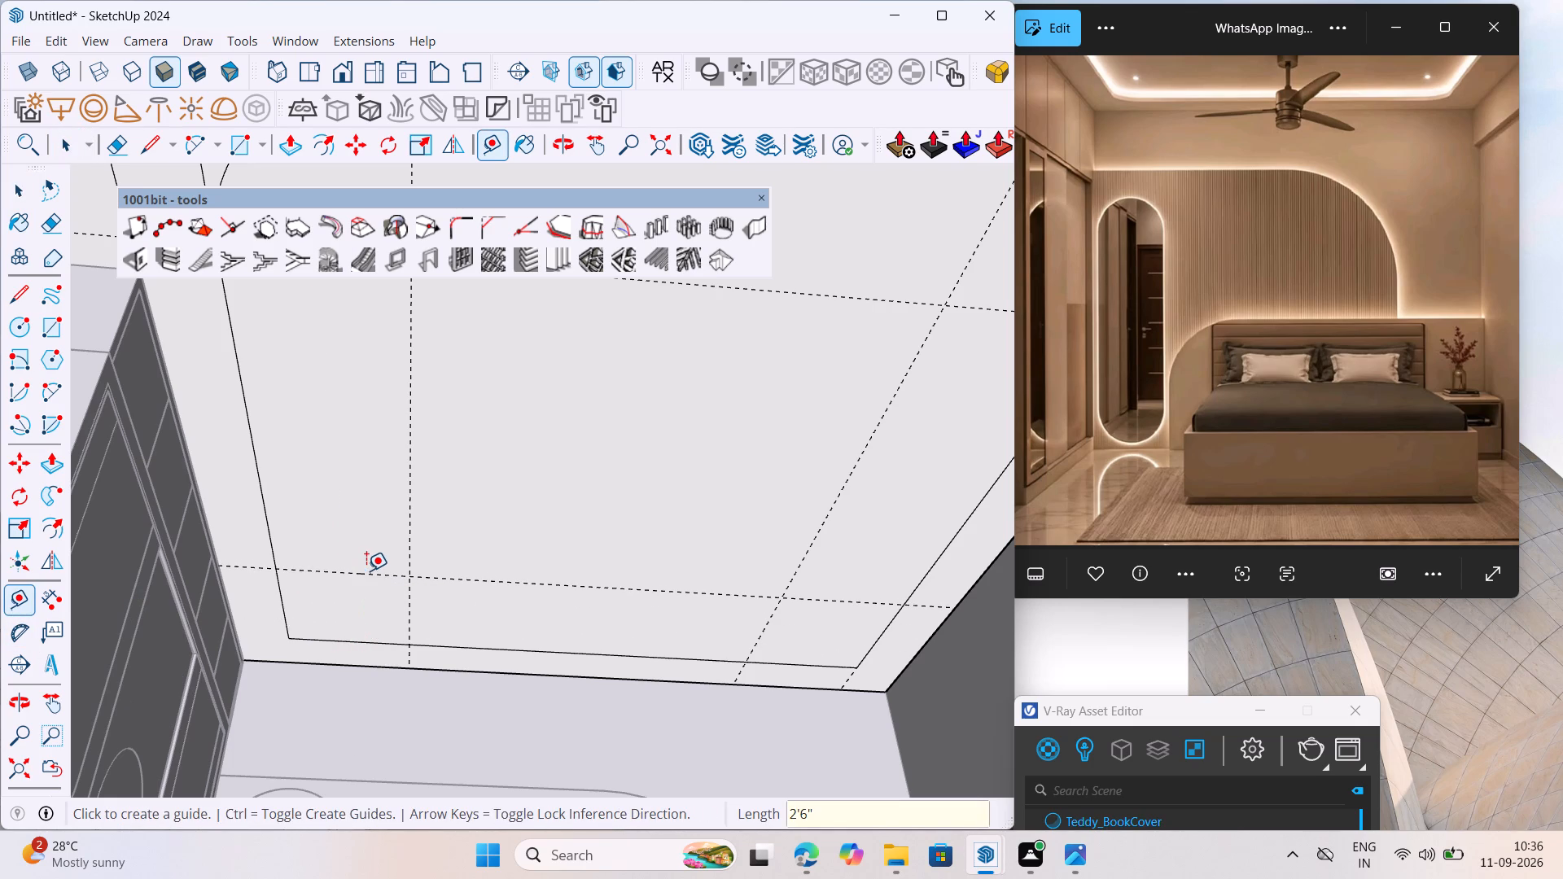
pyautogui.press('space')
# Draw a 50-segment tangent arc with a bulge of about 8" between the guide intersections at the corner opposite both wardrobe and bed wall.
pyautogui.scroll(-6, 425, 689)
pyautogui.scroll(5, 387, 564)
pyautogui.scroll(1, 285, 468)
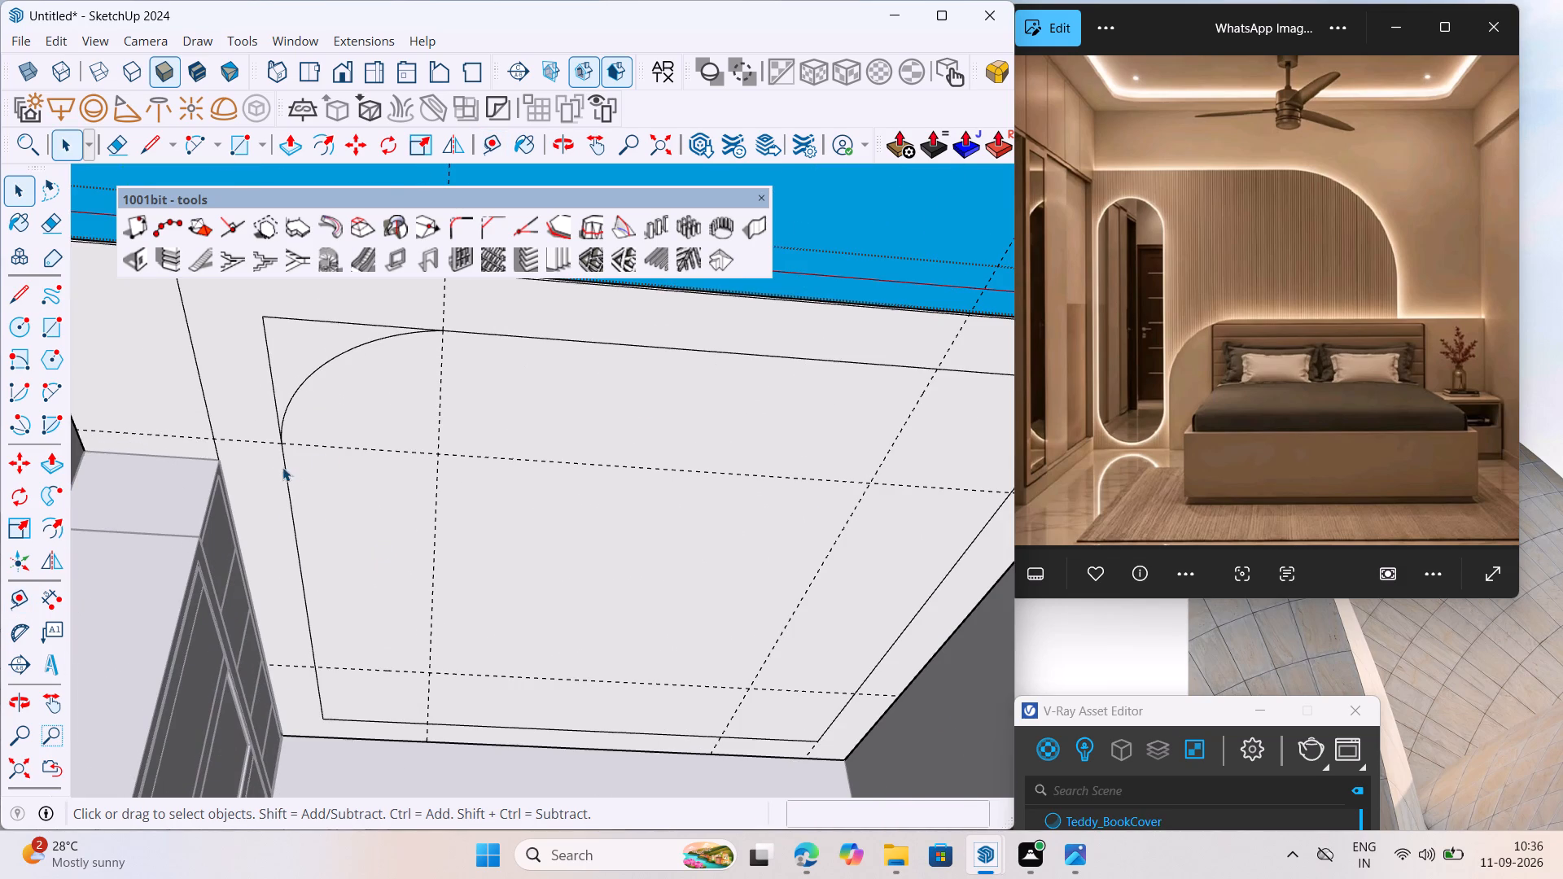
pyautogui.click(17, 390)
pyautogui.doubleClick(51, 381)
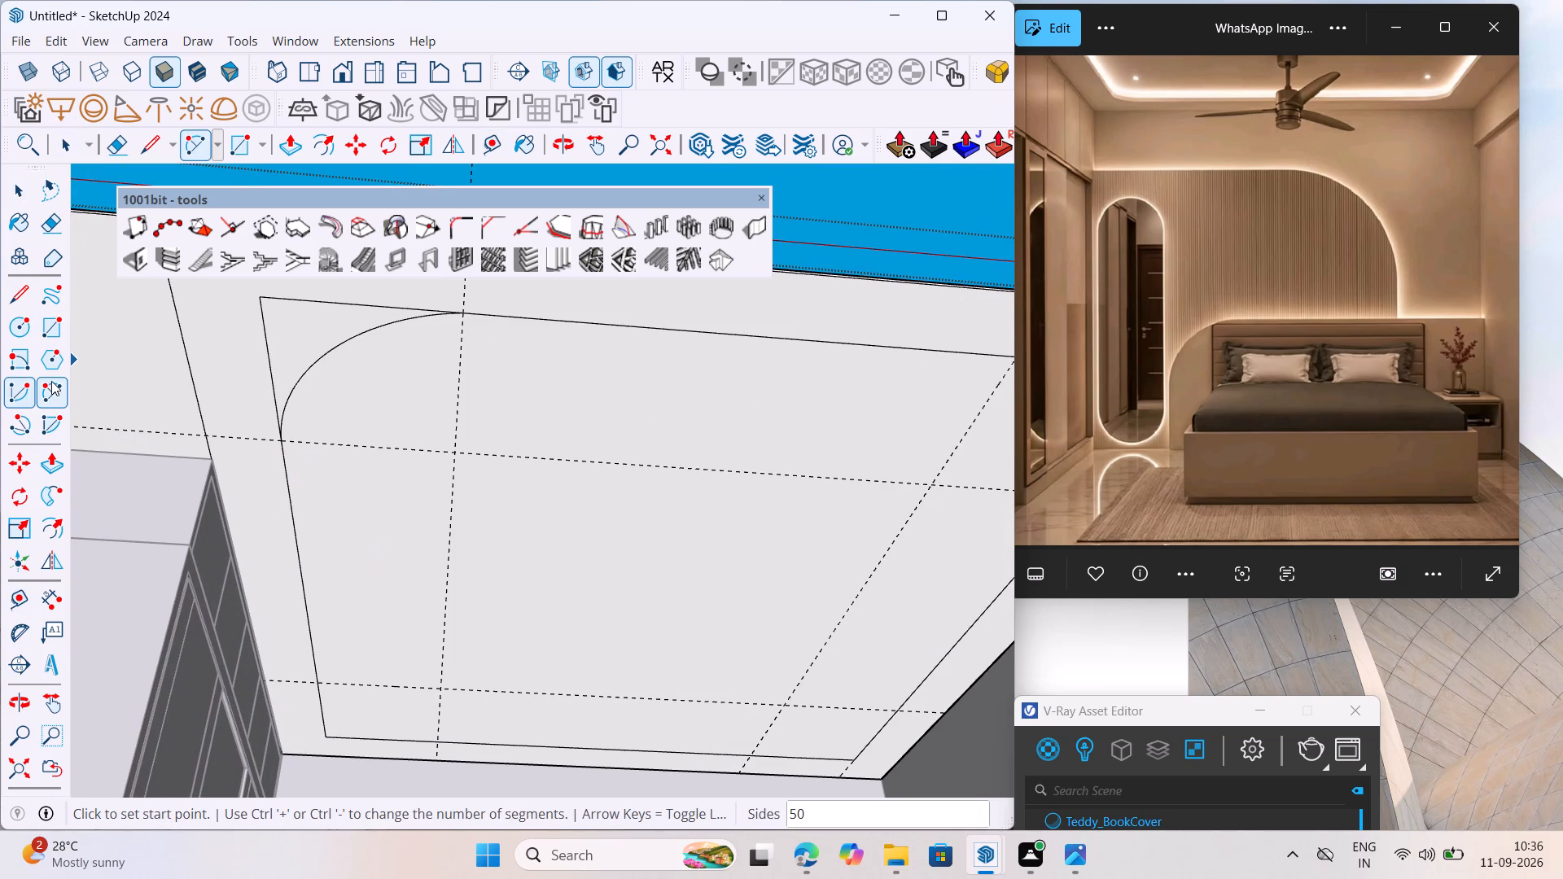
pyautogui.scroll(-4, 109, 572)
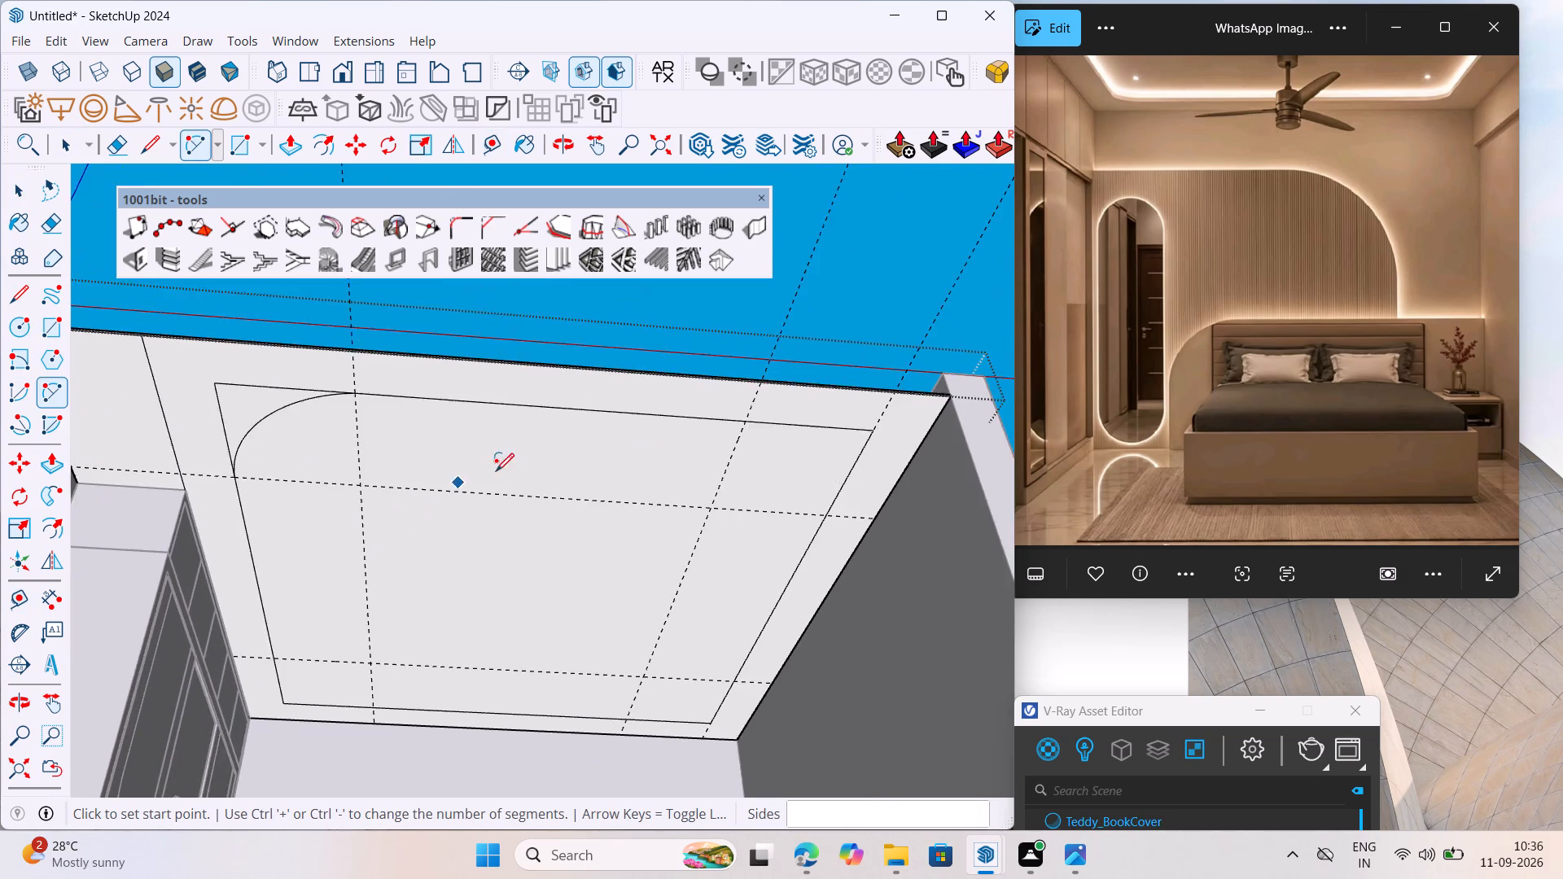
pyautogui.scroll(2, 614, 464)
pyautogui.click(865, 525)
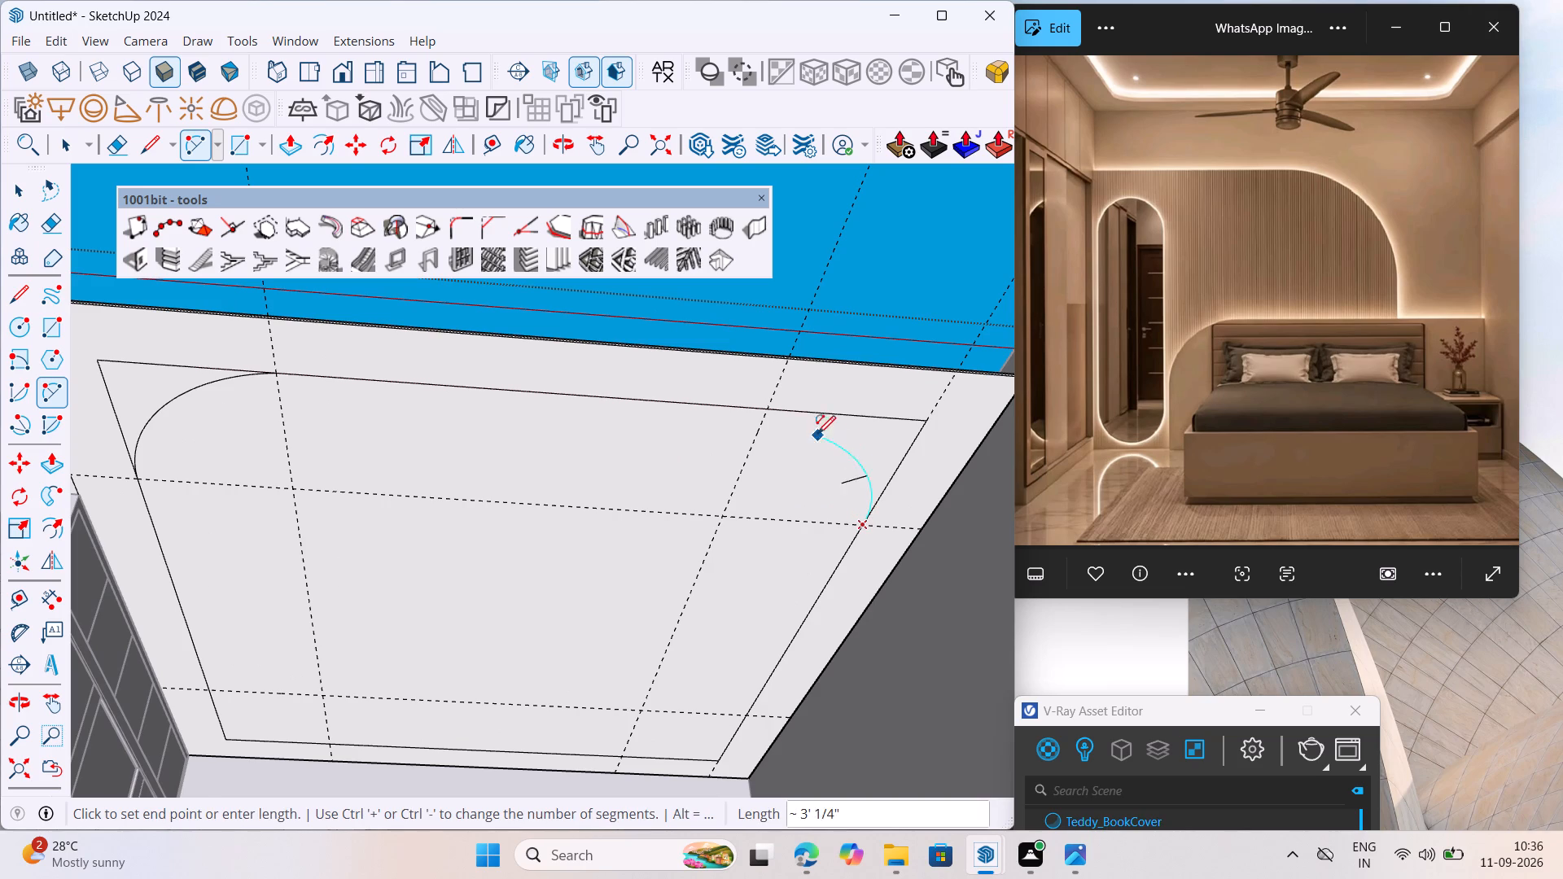
pyautogui.scroll(5, 765, 412)
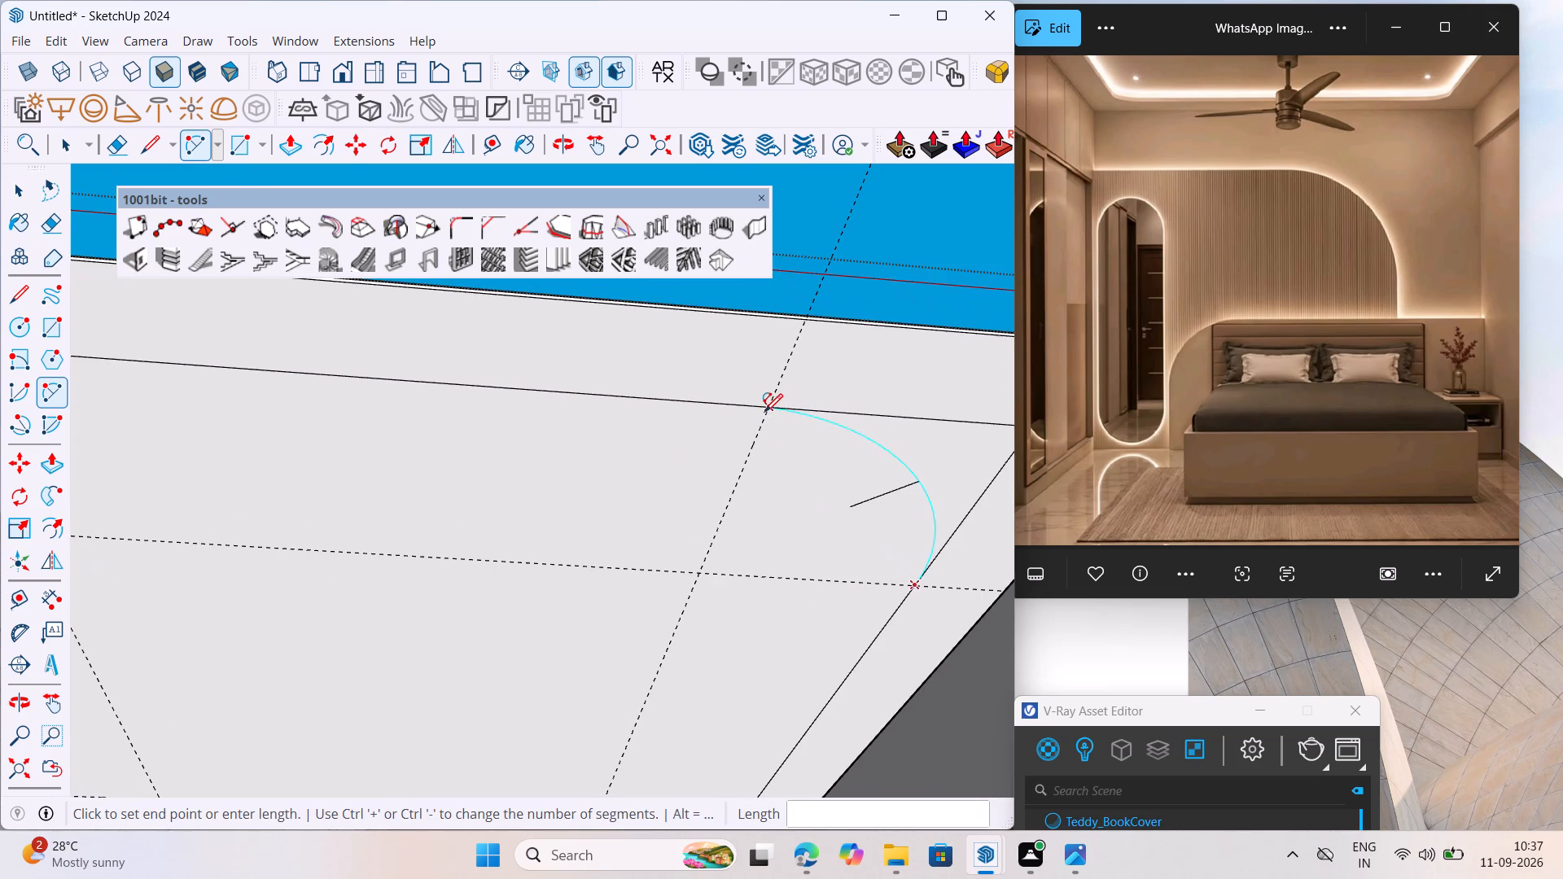
pyautogui.click(768, 411)
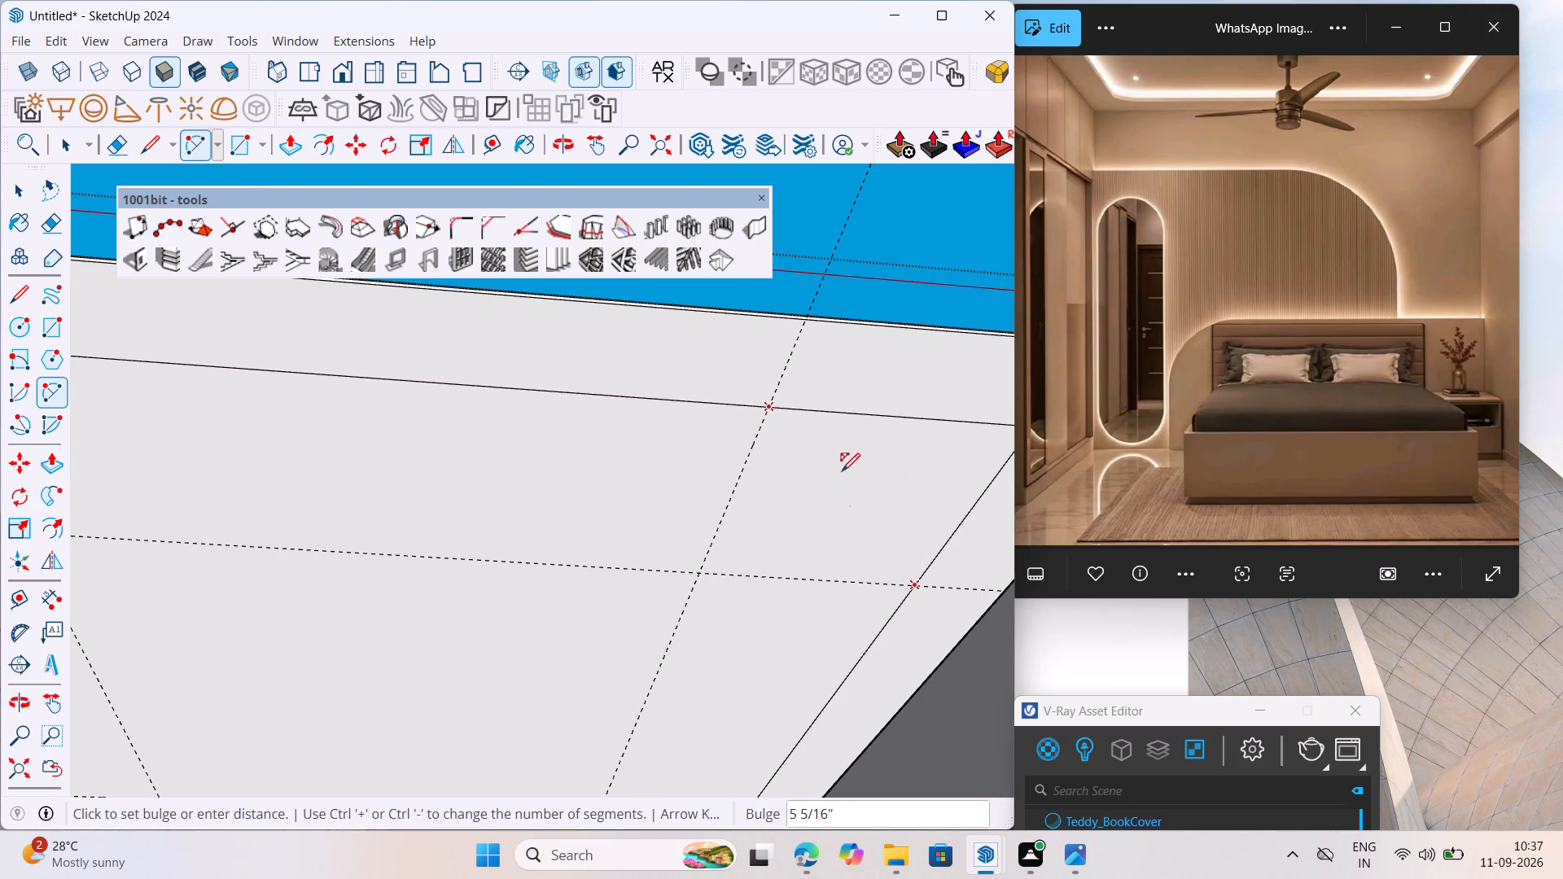
pyautogui.scroll(-4, 876, 470)
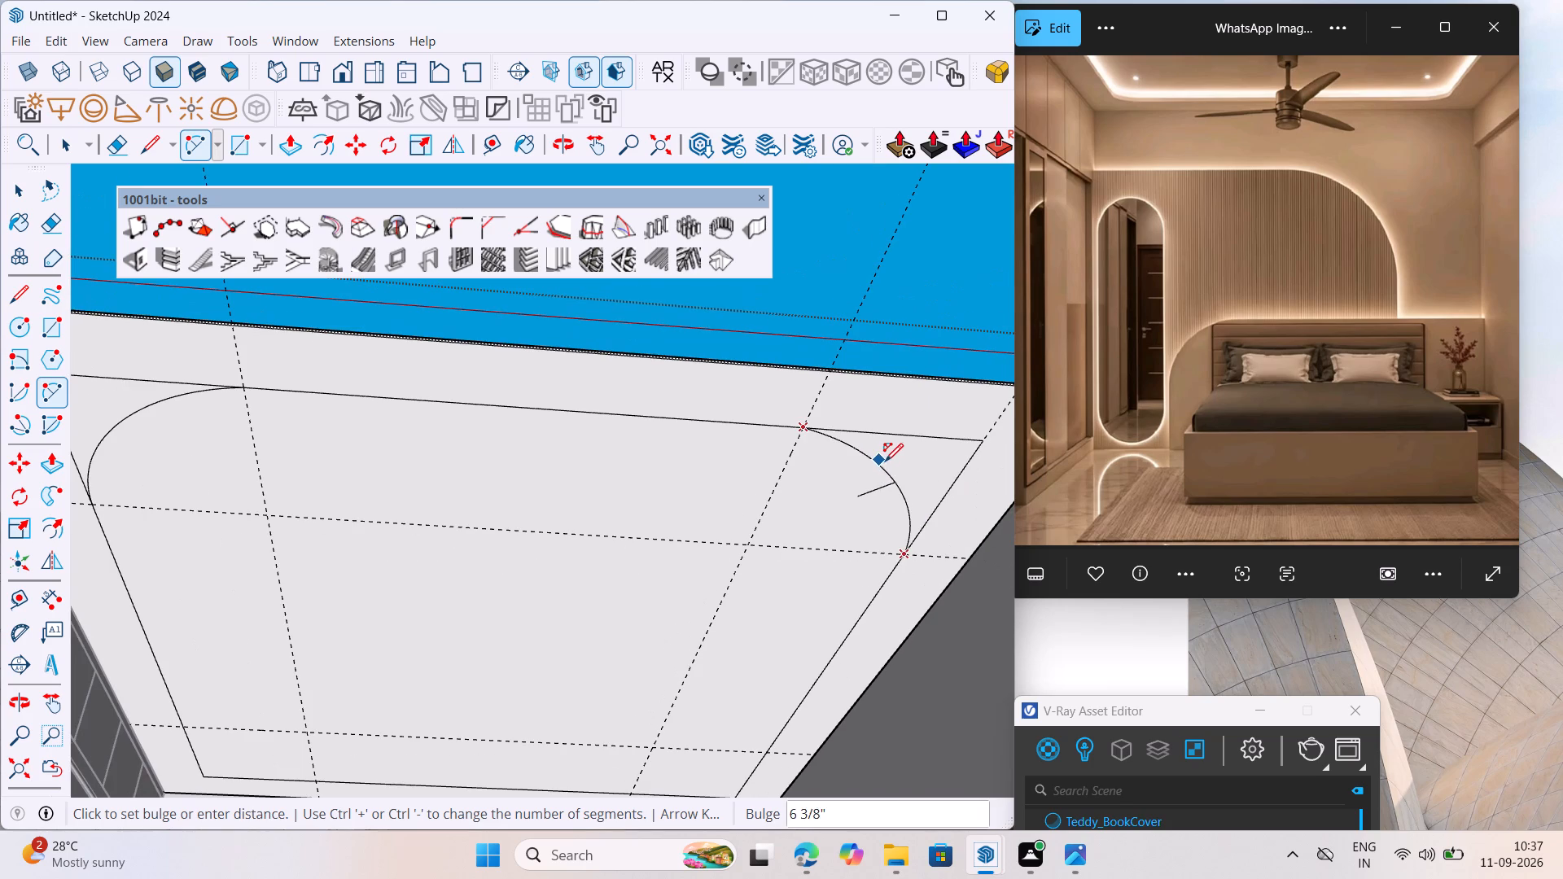
pyautogui.click(891, 460)
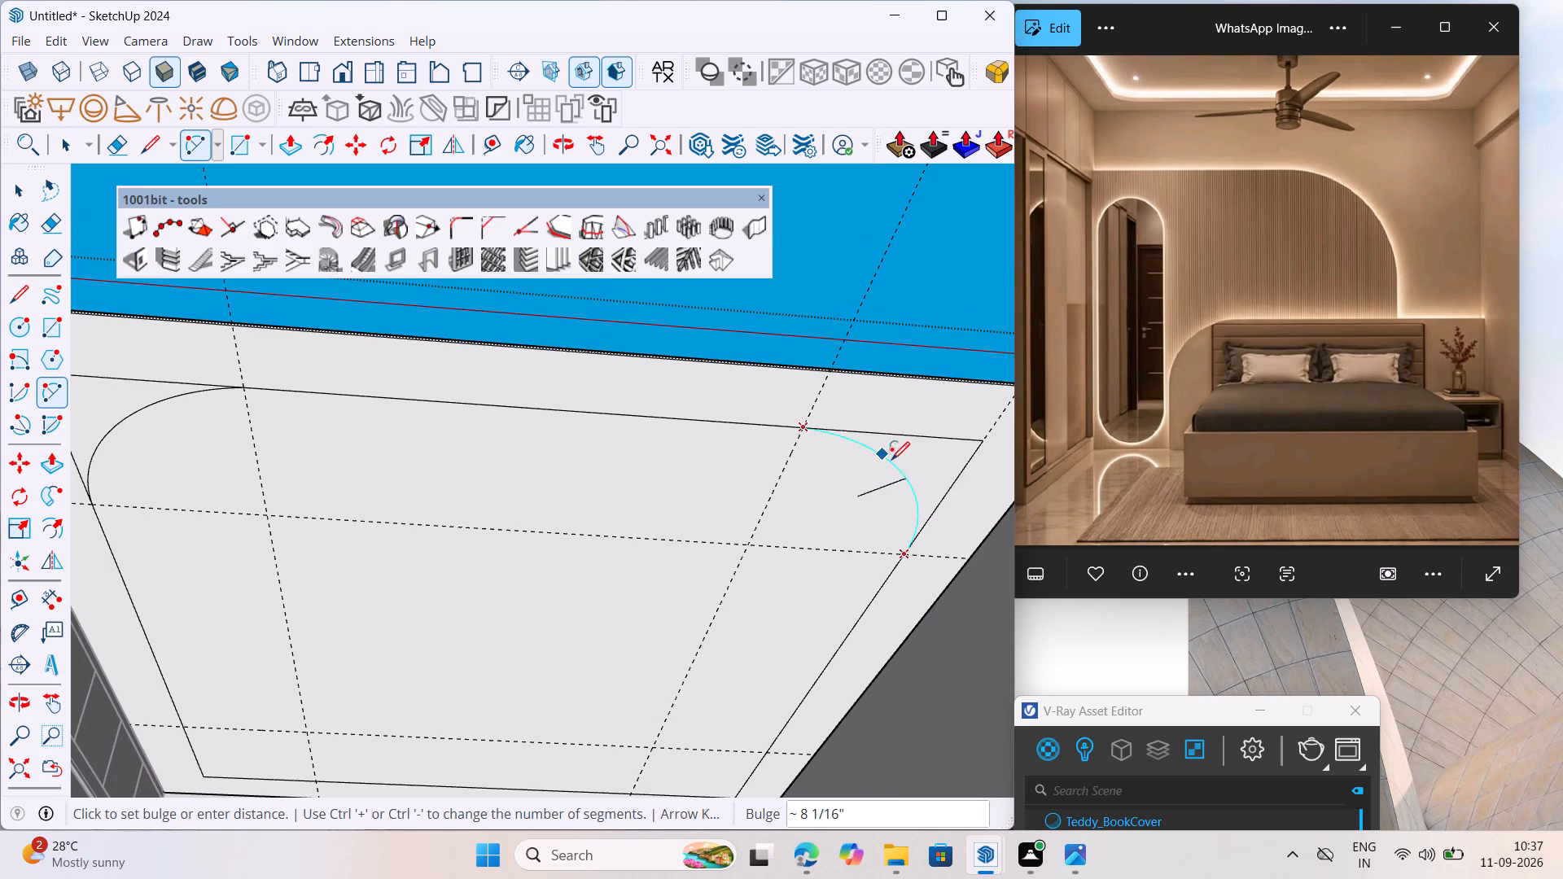
# Draw a tangent arc across the inner outline's bed-wall corner away from the wardrobe, between the guide intersections on its two edges.
pyautogui.scroll(-7, 720, 457)
pyautogui.scroll(12, 742, 701)
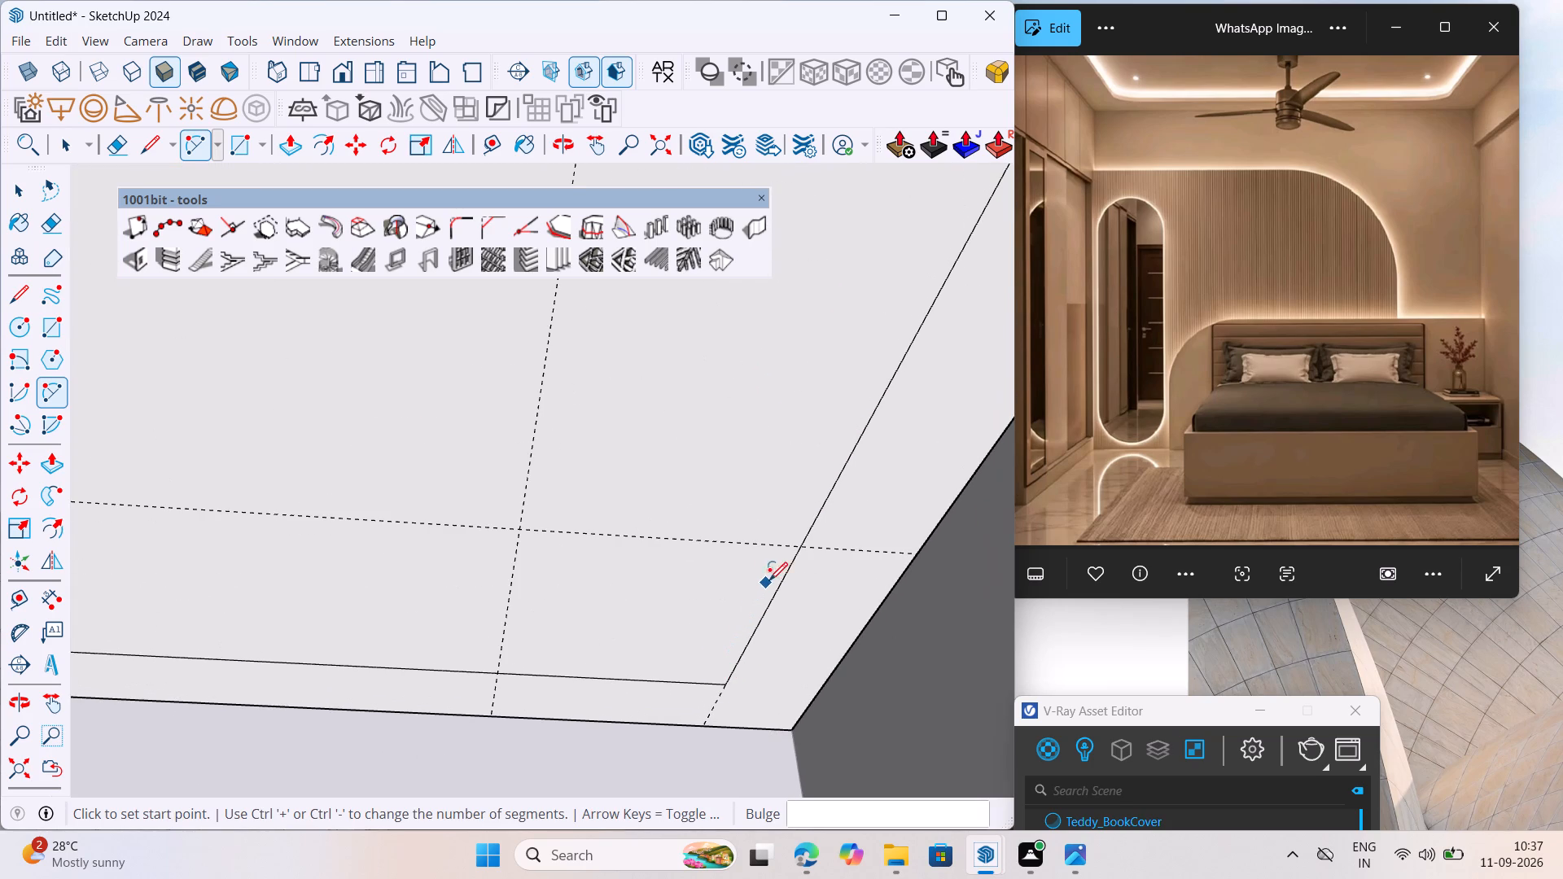
pyautogui.click(801, 547)
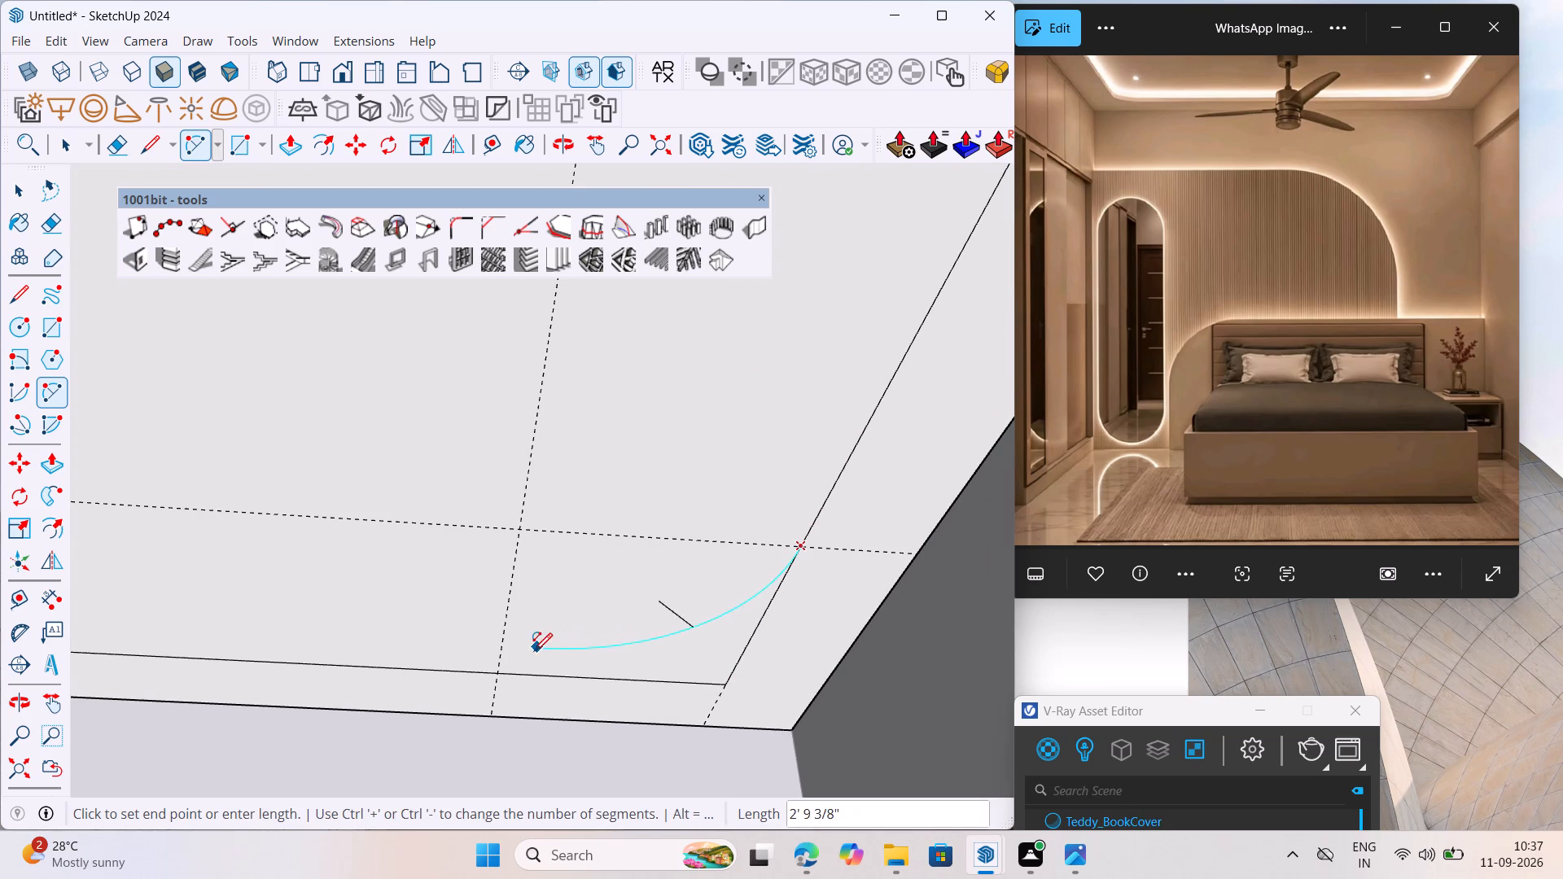
pyautogui.doubleClick(498, 673)
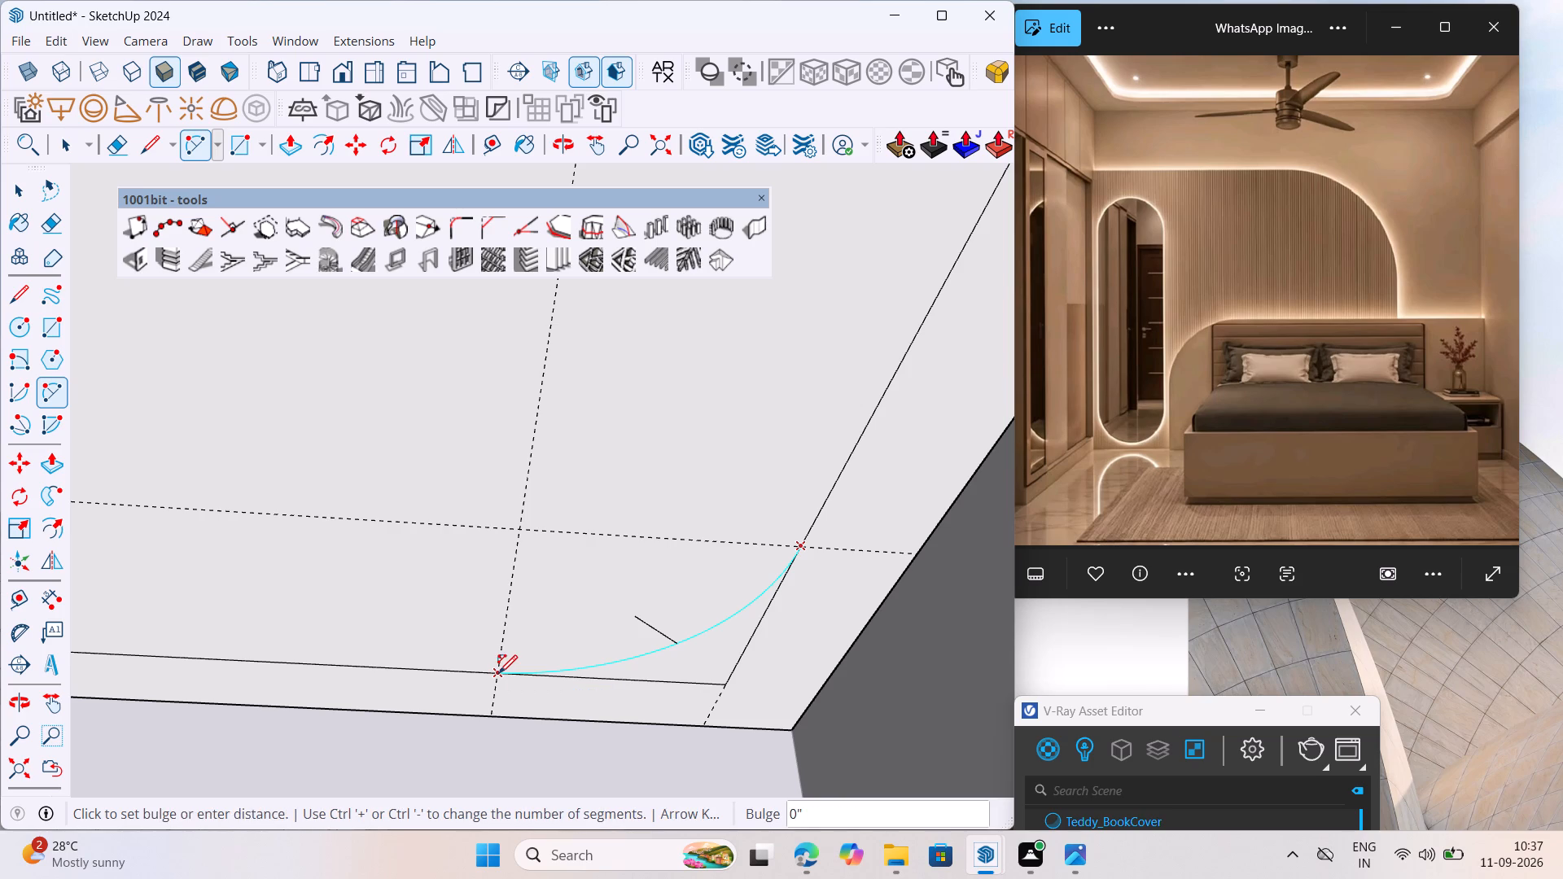
# Draw a tangent arc across the inner outline's bed-wall corner beside the wardrobe, between the guide intersections on its two edges.
pyautogui.scroll(-7, 673, 565)
pyautogui.scroll(-6, 808, 606)
pyautogui.scroll(7, 374, 656)
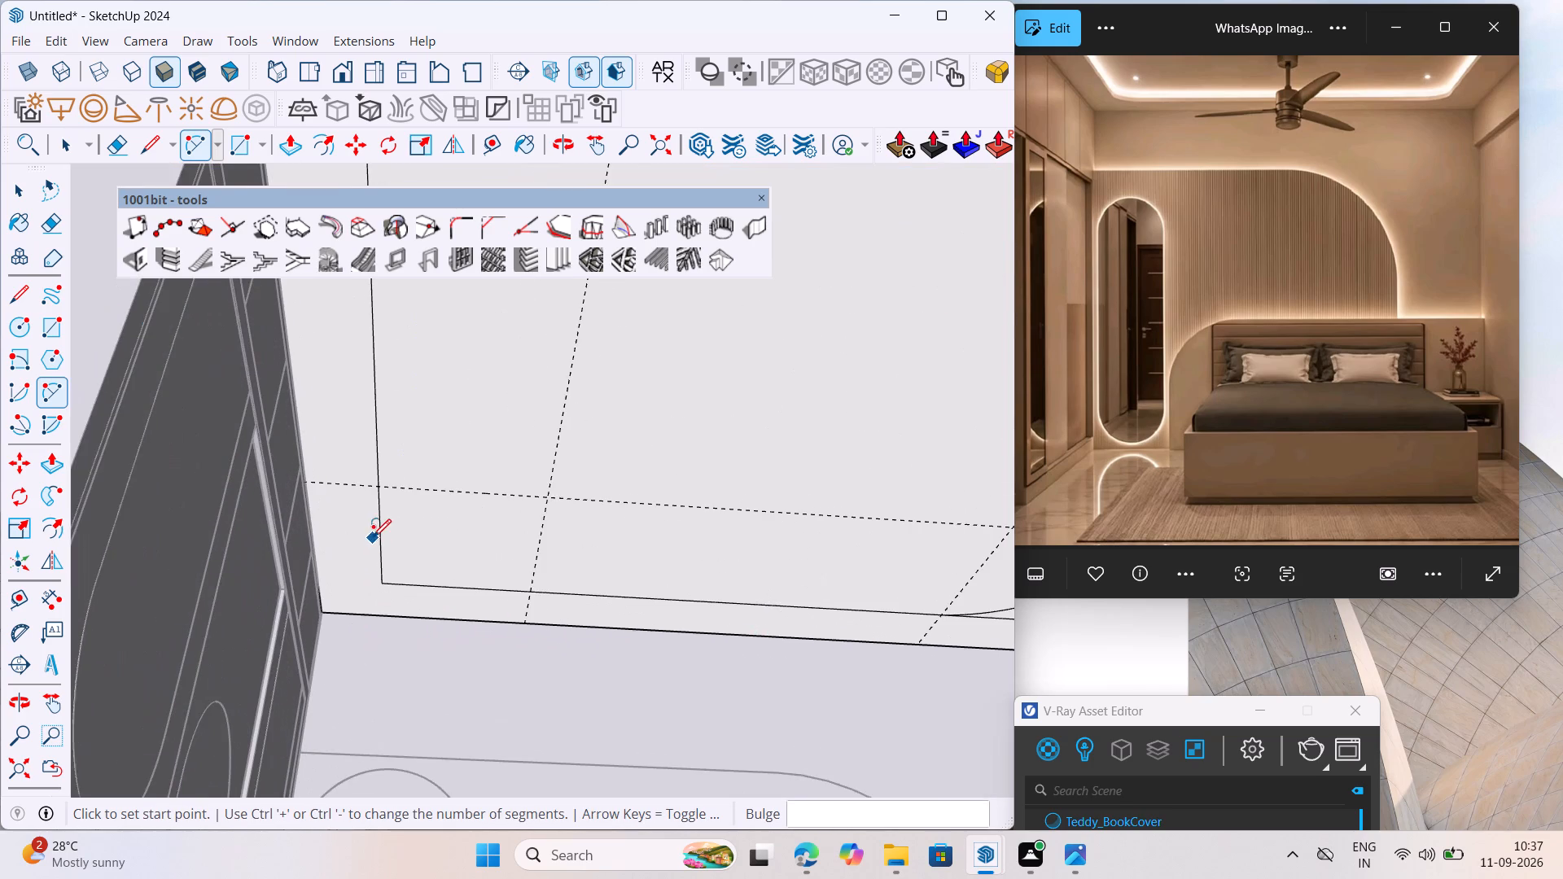
pyautogui.click(383, 480)
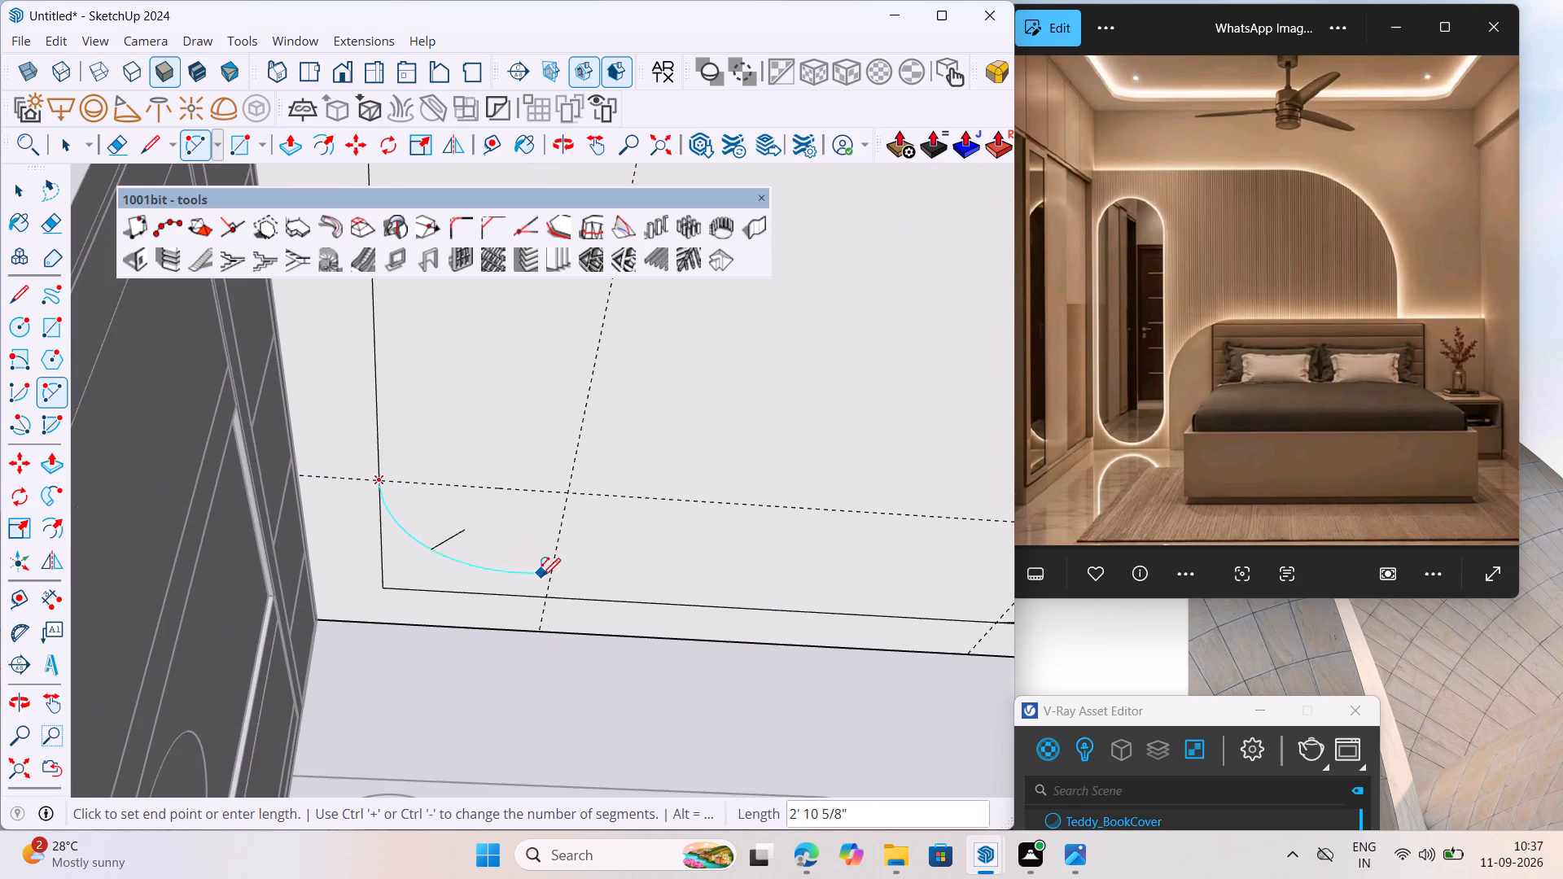
pyautogui.click(546, 599)
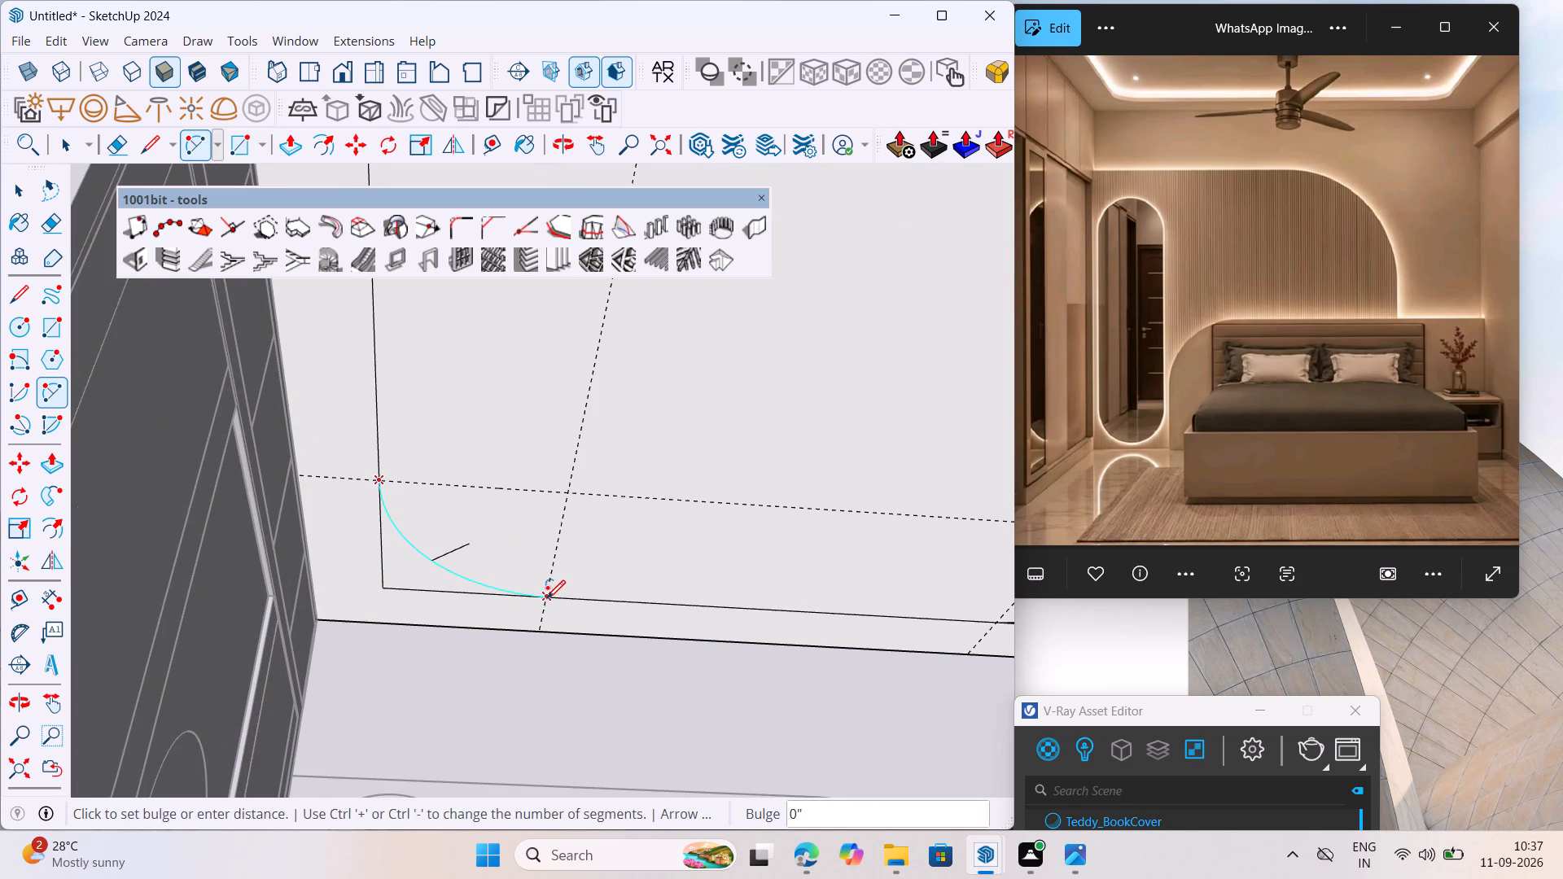
pyautogui.click(547, 598)
pyautogui.scroll(-7, 483, 557)
pyautogui.press('space')
pyautogui.scroll(3, 434, 510)
pyautogui.scroll(-4, 422, 471)
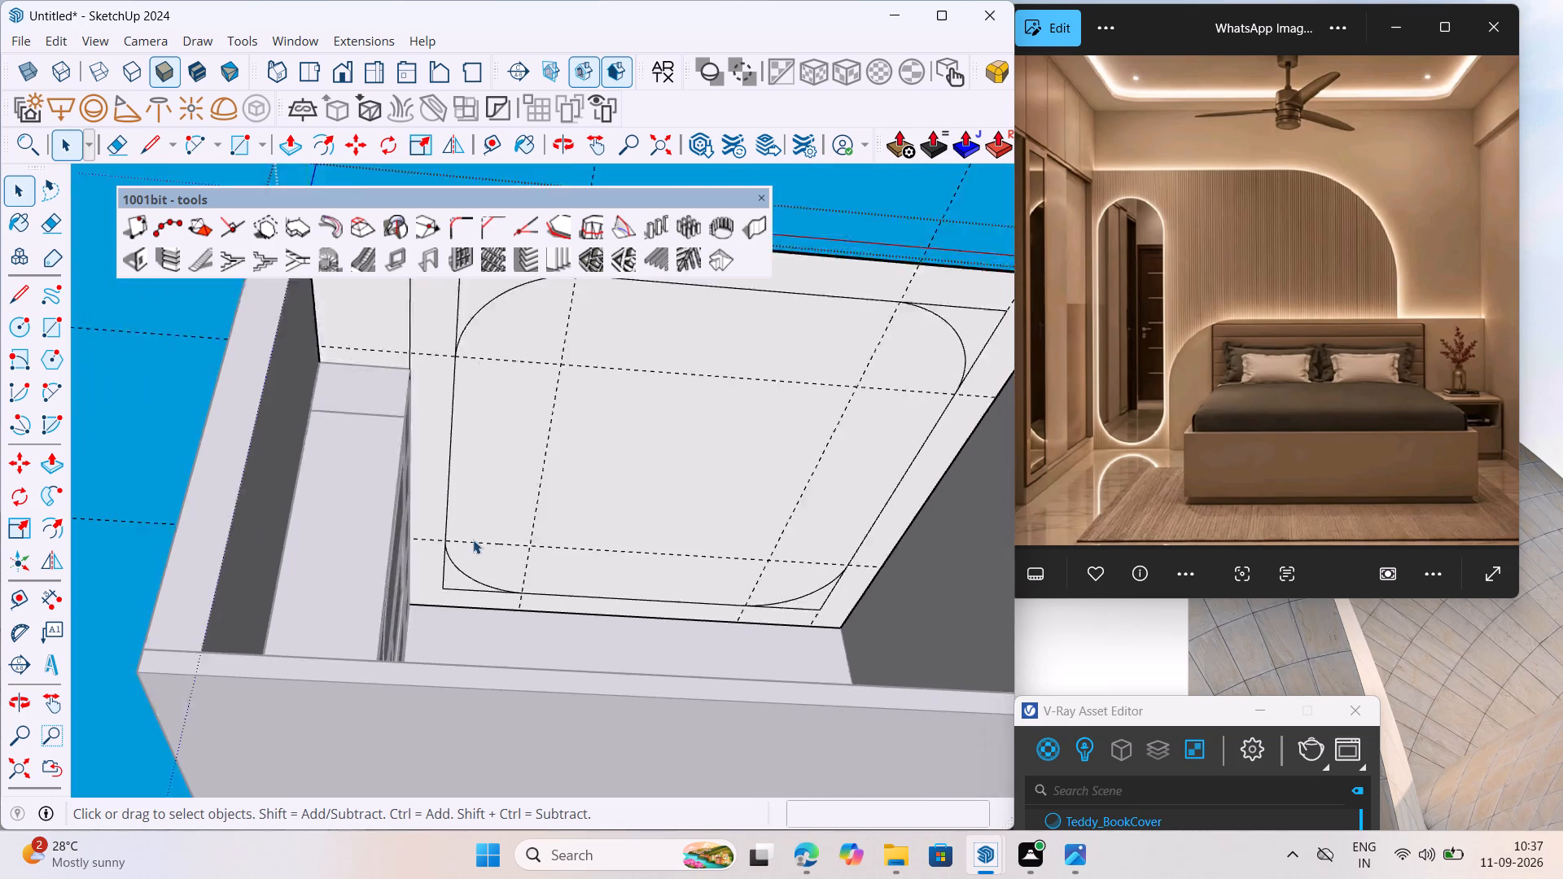
pyautogui.scroll(-2, 473, 540)
pyautogui.scroll(3, 529, 309)
# Erase the square corner edges outside both wardrobe-side arcs and the two guides parallel to the bed wall.
pyautogui.moveTo(487, 325); pyautogui.dragTo(453, 360)
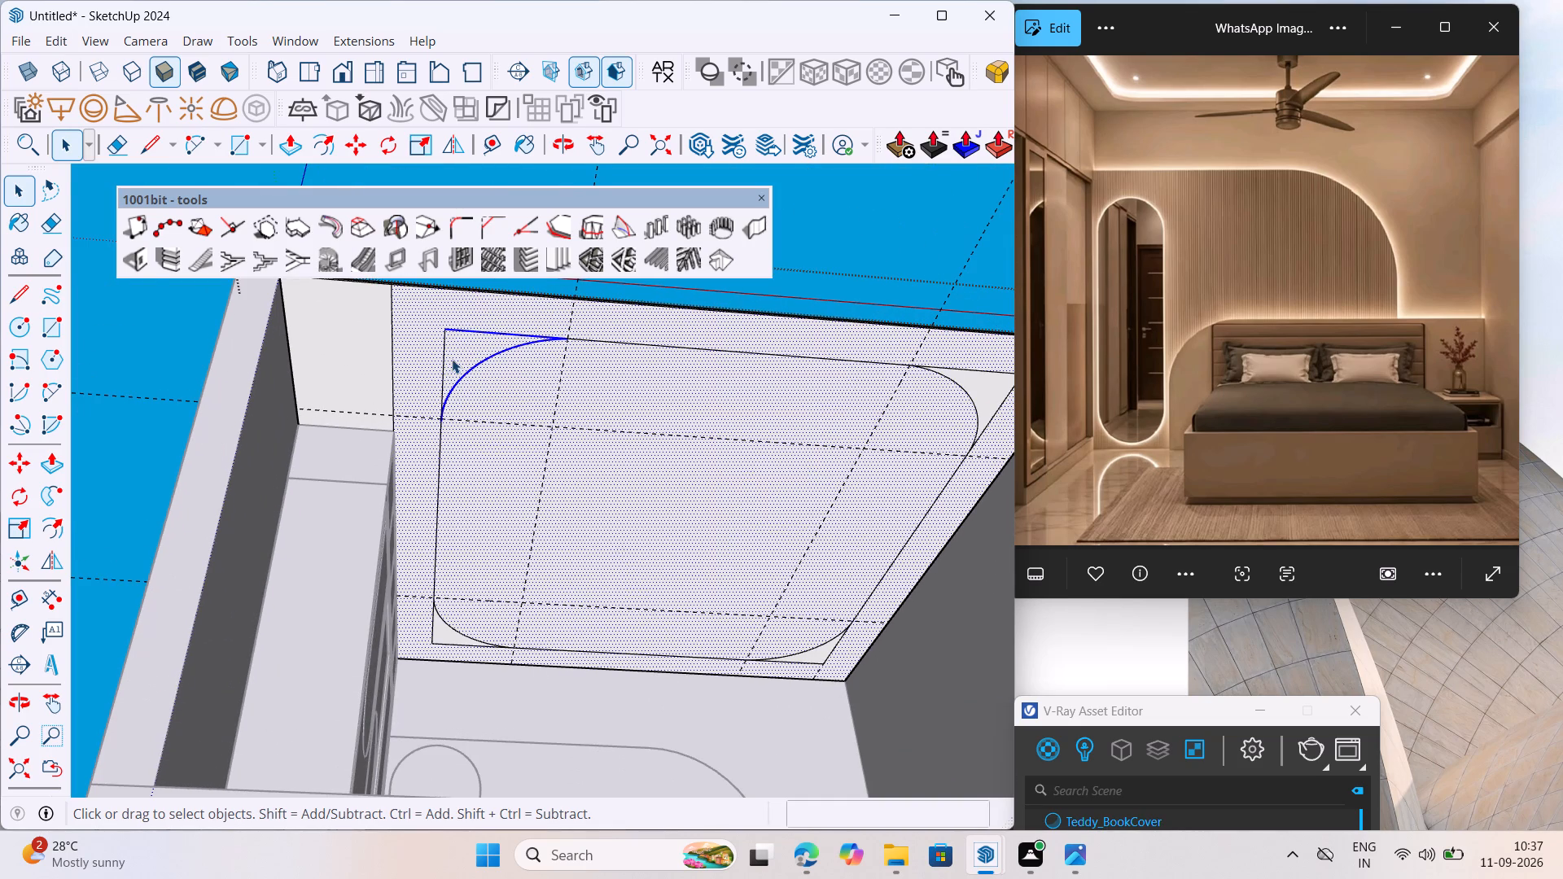
pyautogui.click(567, 426)
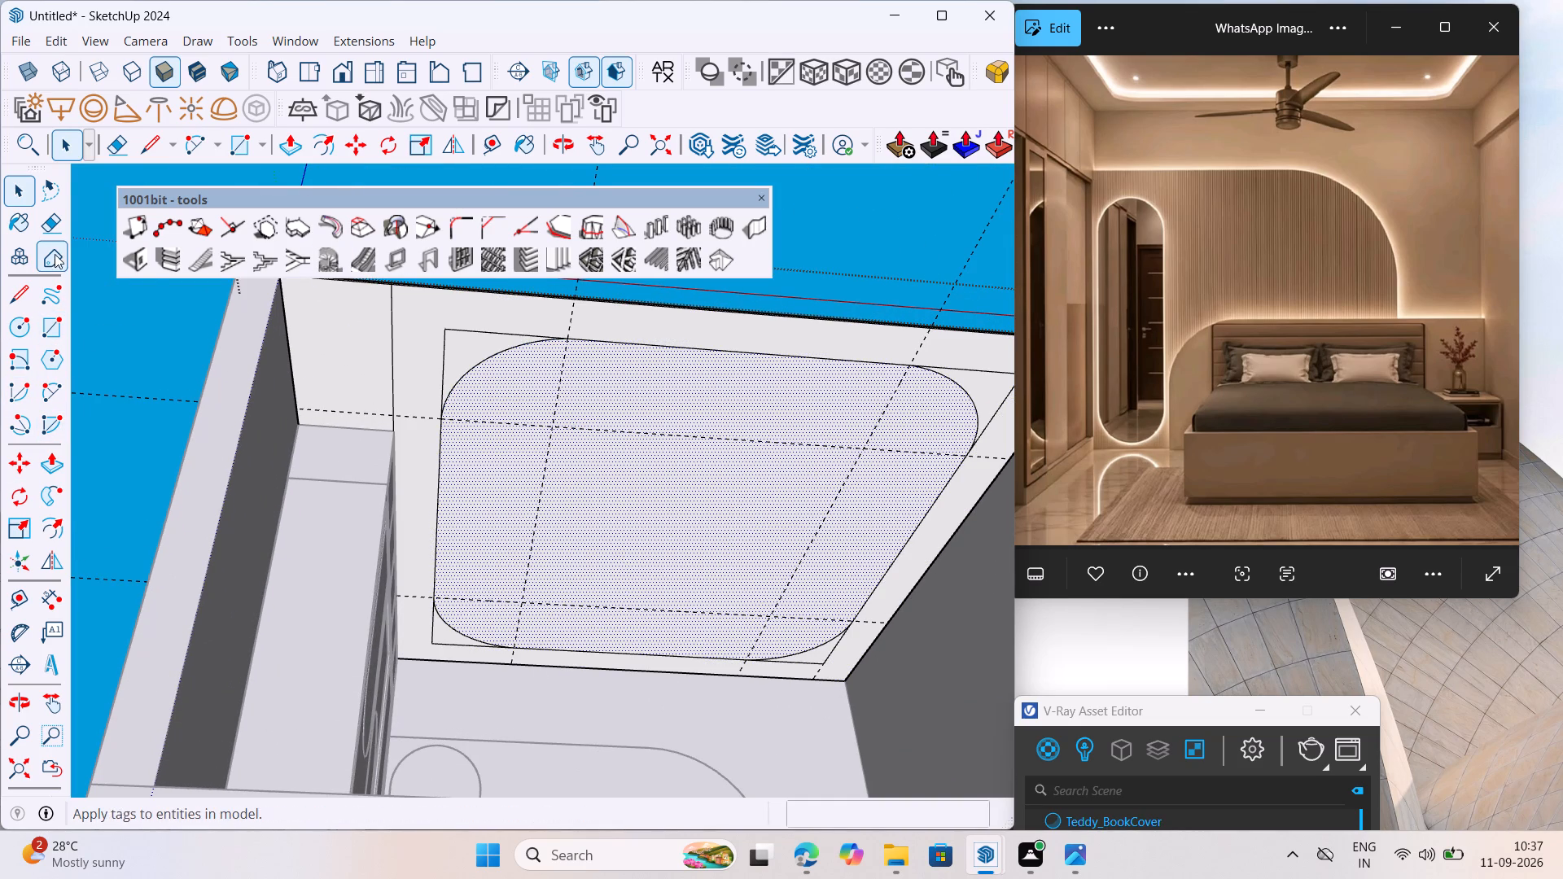
pyautogui.click(61, 212)
pyautogui.click(46, 232)
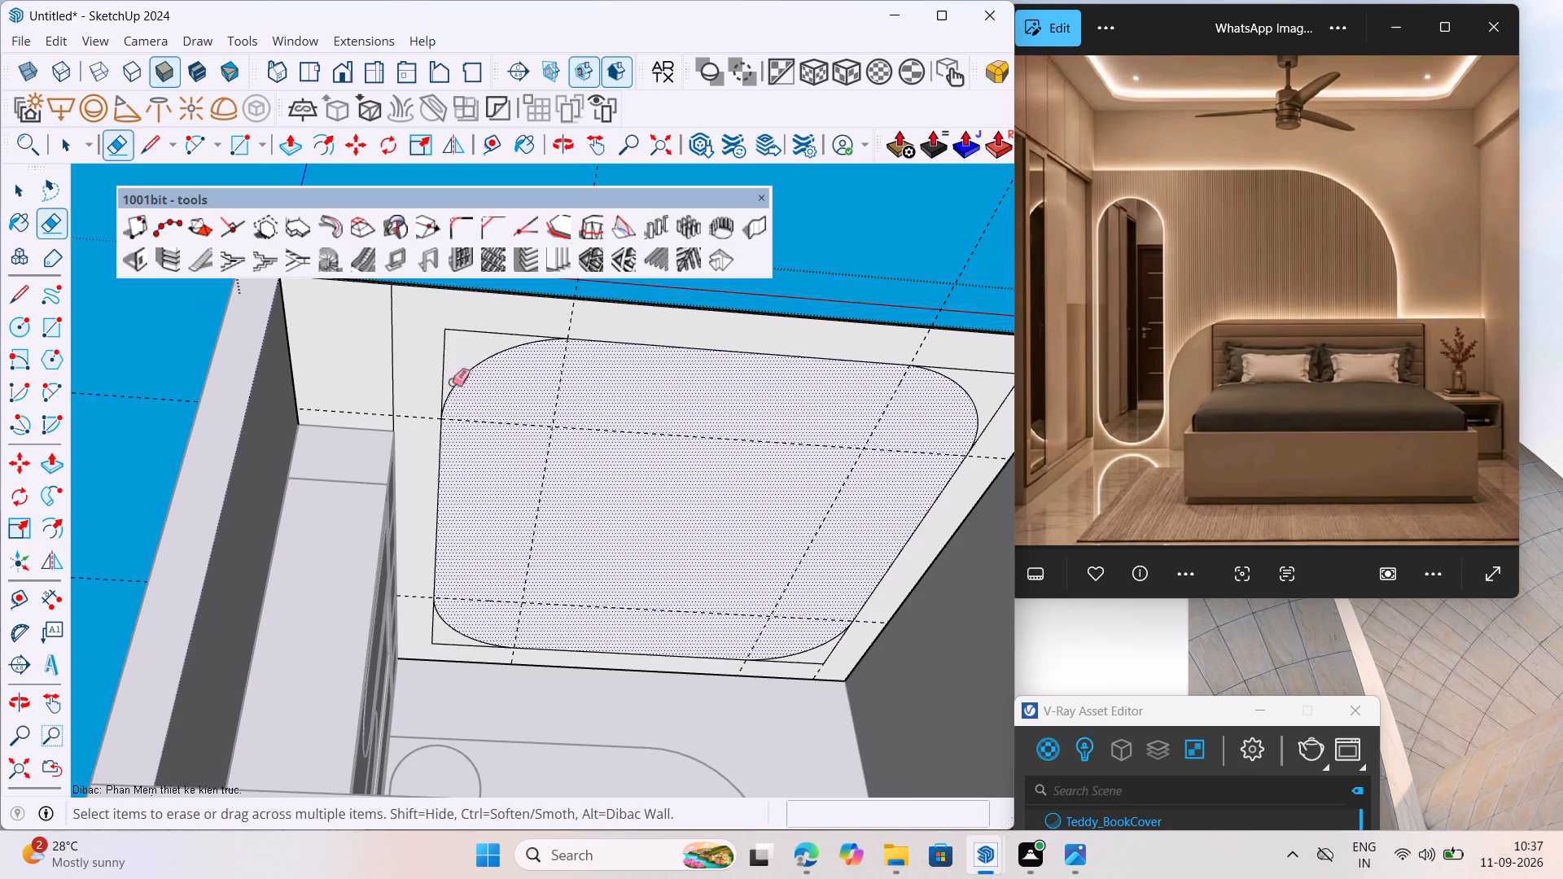
pyautogui.scroll(2, 463, 343)
pyautogui.moveTo(481, 324); pyautogui.dragTo(442, 370)
pyautogui.moveTo(451, 362); pyautogui.dragTo(441, 381)
pyautogui.moveTo(416, 403); pyautogui.dragTo(418, 477)
pyautogui.moveTo(417, 627); pyautogui.dragTo(417, 656)
pyautogui.scroll(4, 432, 689)
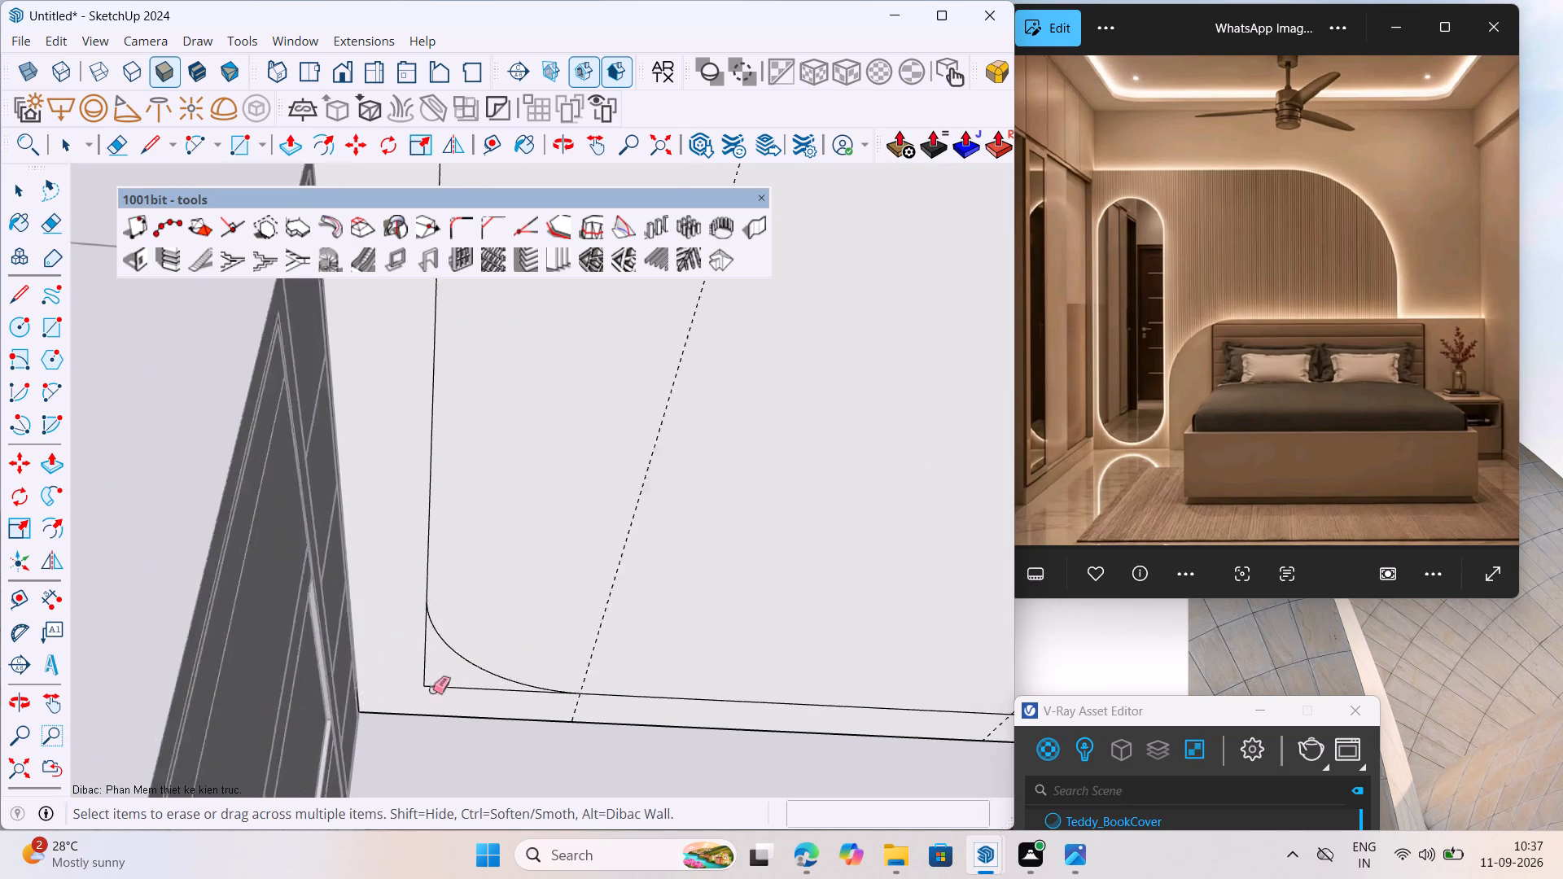
pyautogui.scroll(7, 432, 689)
pyautogui.moveTo(405, 614); pyautogui.dragTo(522, 707)
pyautogui.scroll(-14, 431, 670)
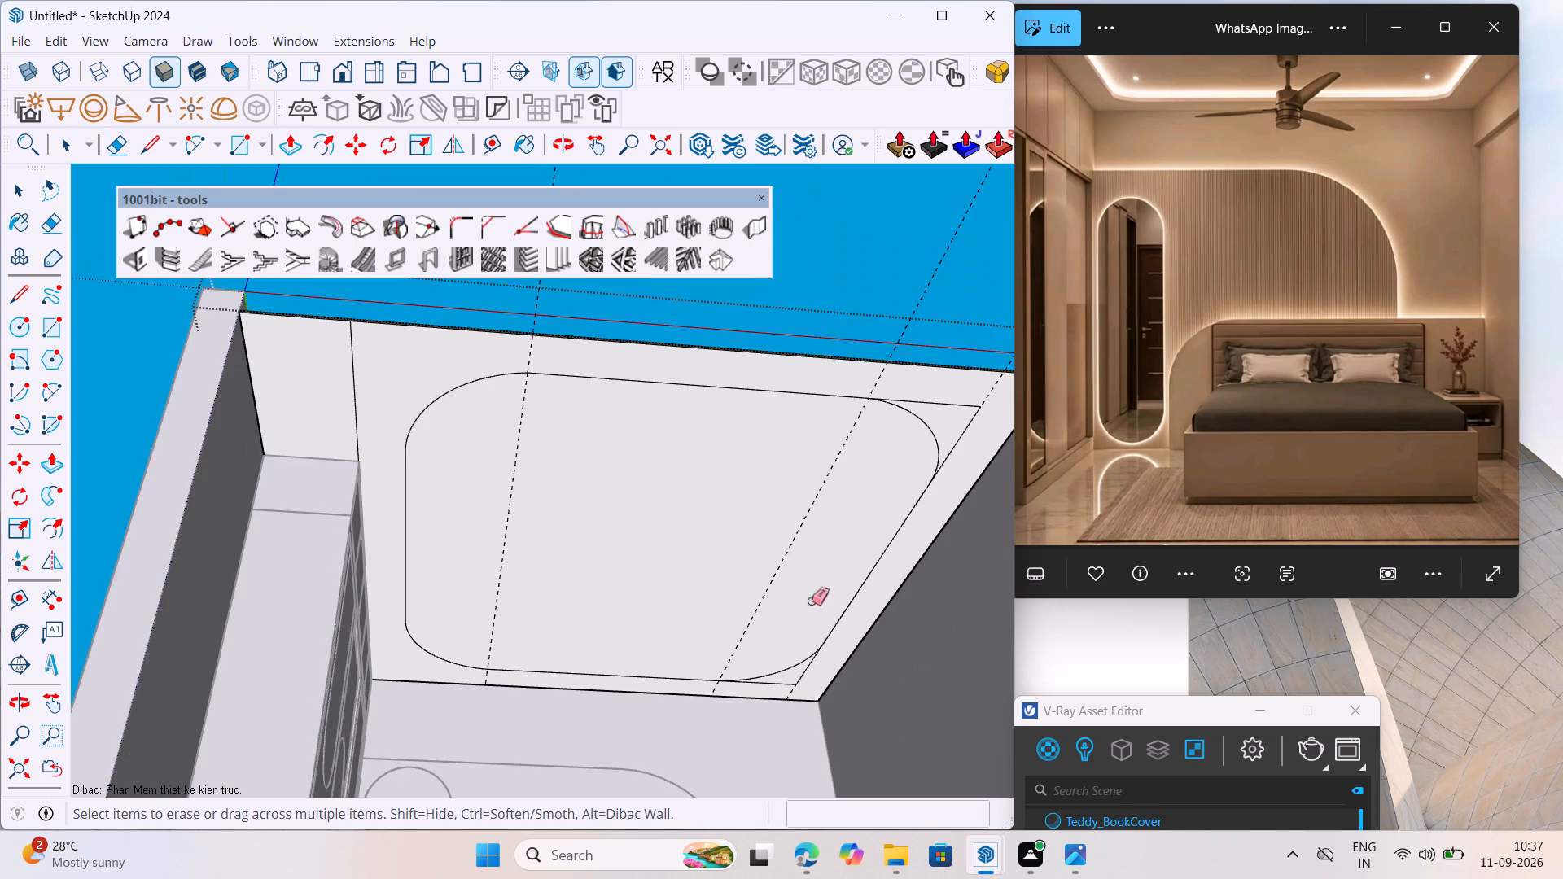
# Erase the two guides crossing the rounded ceiling area perpendicular to the bed wall.
pyautogui.scroll(5, 825, 592)
pyautogui.scroll(-3, 734, 566)
pyautogui.moveTo(771, 543); pyautogui.dragTo(690, 574)
pyautogui.moveTo(526, 520); pyautogui.dragTo(380, 558)
pyautogui.moveTo(386, 555); pyautogui.dragTo(908, 558)
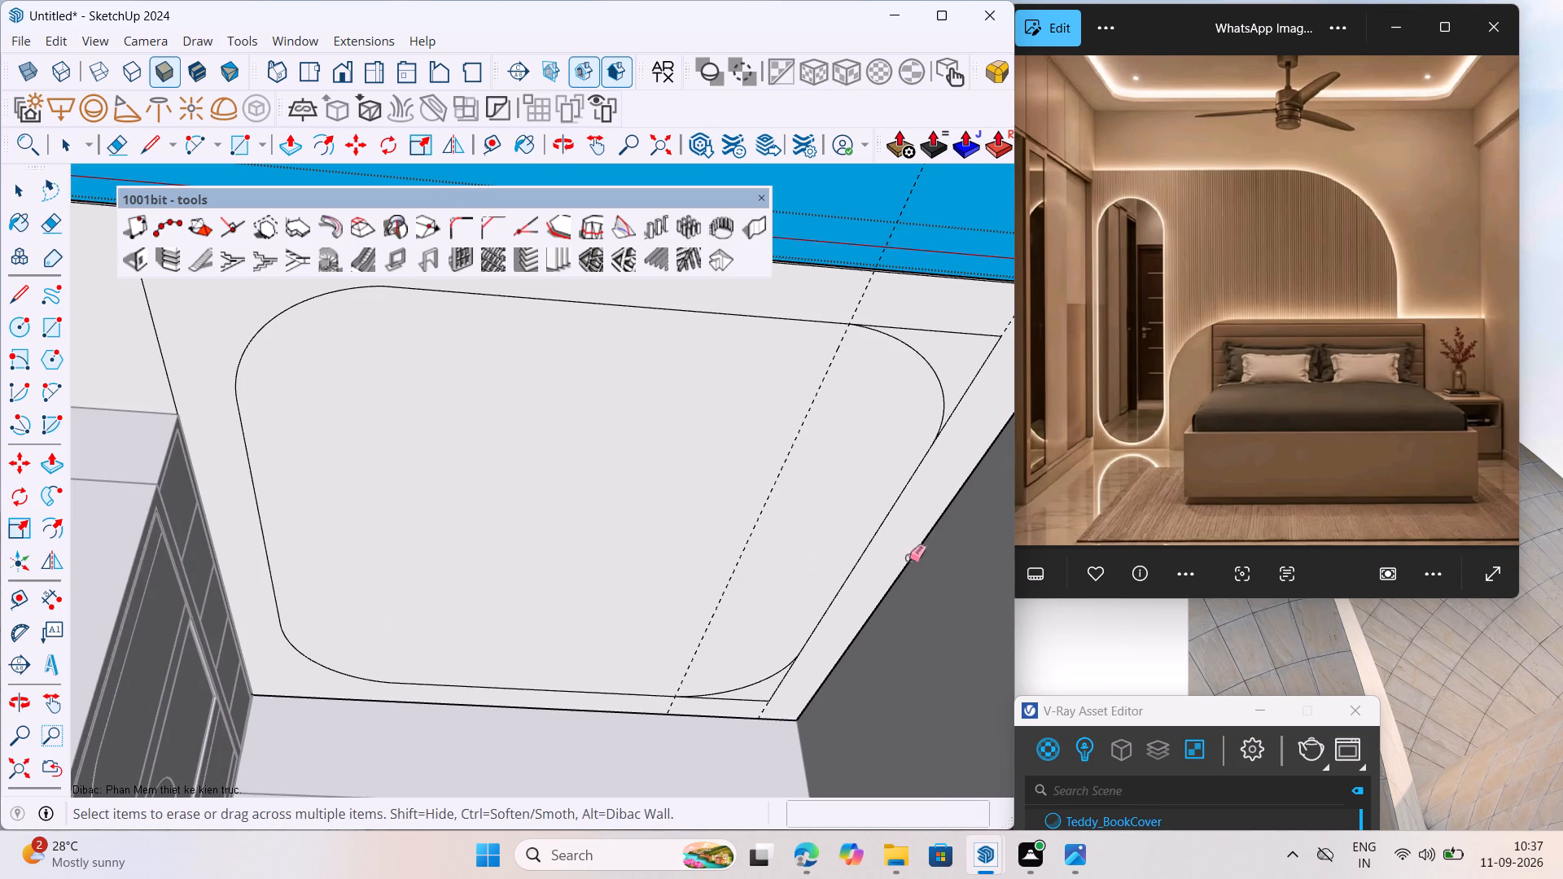
pyautogui.moveTo(908, 558); pyautogui.dragTo(904, 556)
pyautogui.hotkey('ctrl', 'z')
pyautogui.moveTo(822, 463); pyautogui.dragTo(765, 505)
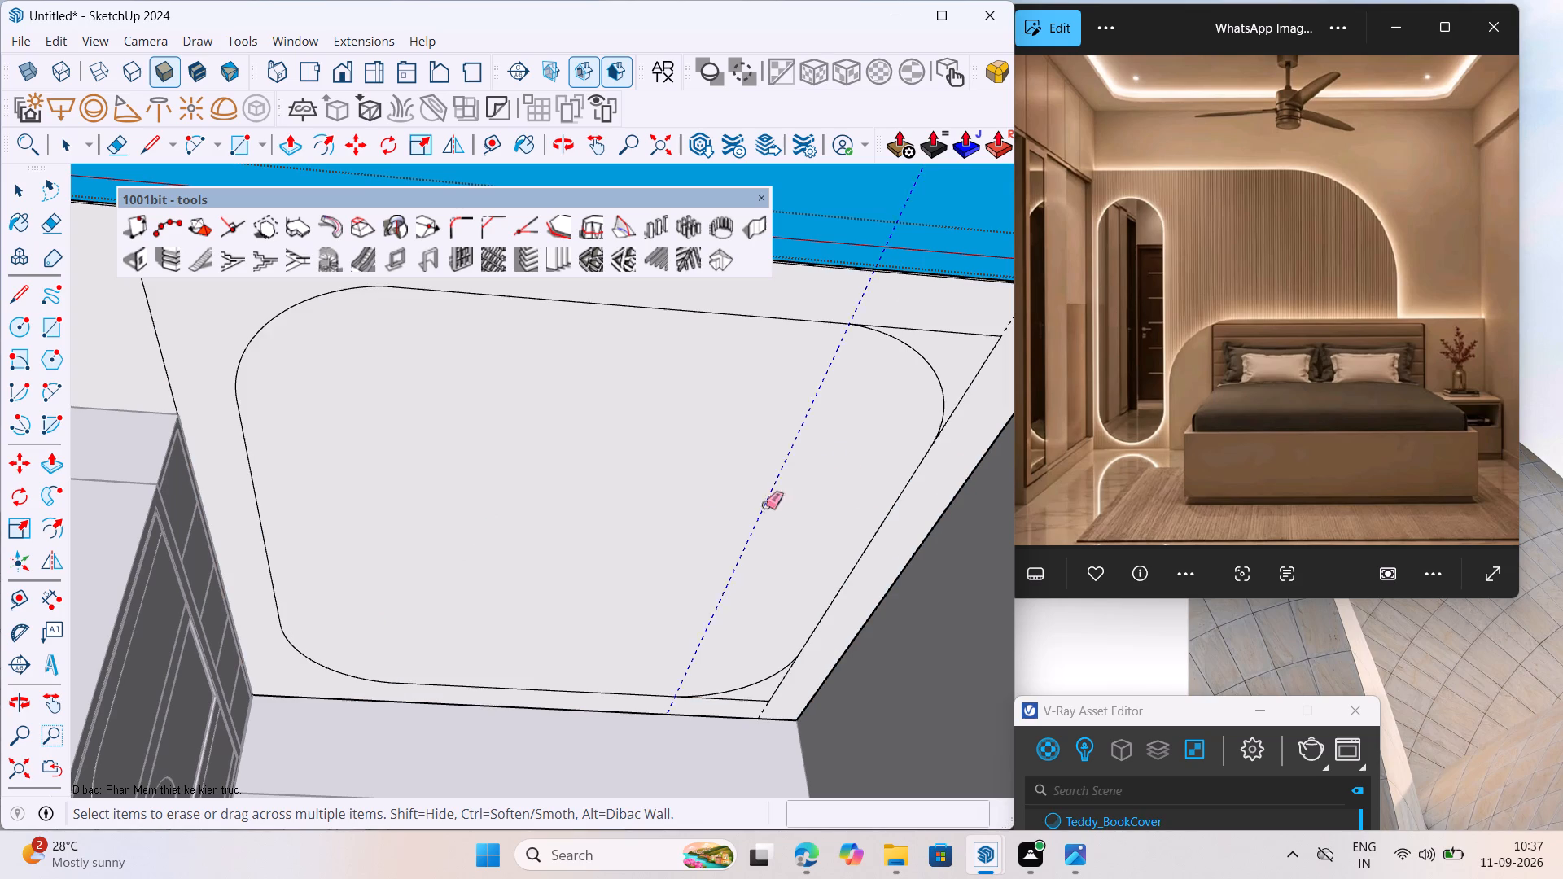
pyautogui.moveTo(765, 505); pyautogui.dragTo(755, 510)
# Erase the square corner edges outside the arc at the corner opposite both wardrobe and bed wall.
pyautogui.scroll(-4, 702, 513)
pyautogui.scroll(6, 857, 429)
pyautogui.moveTo(857, 378); pyautogui.dragTo(905, 436)
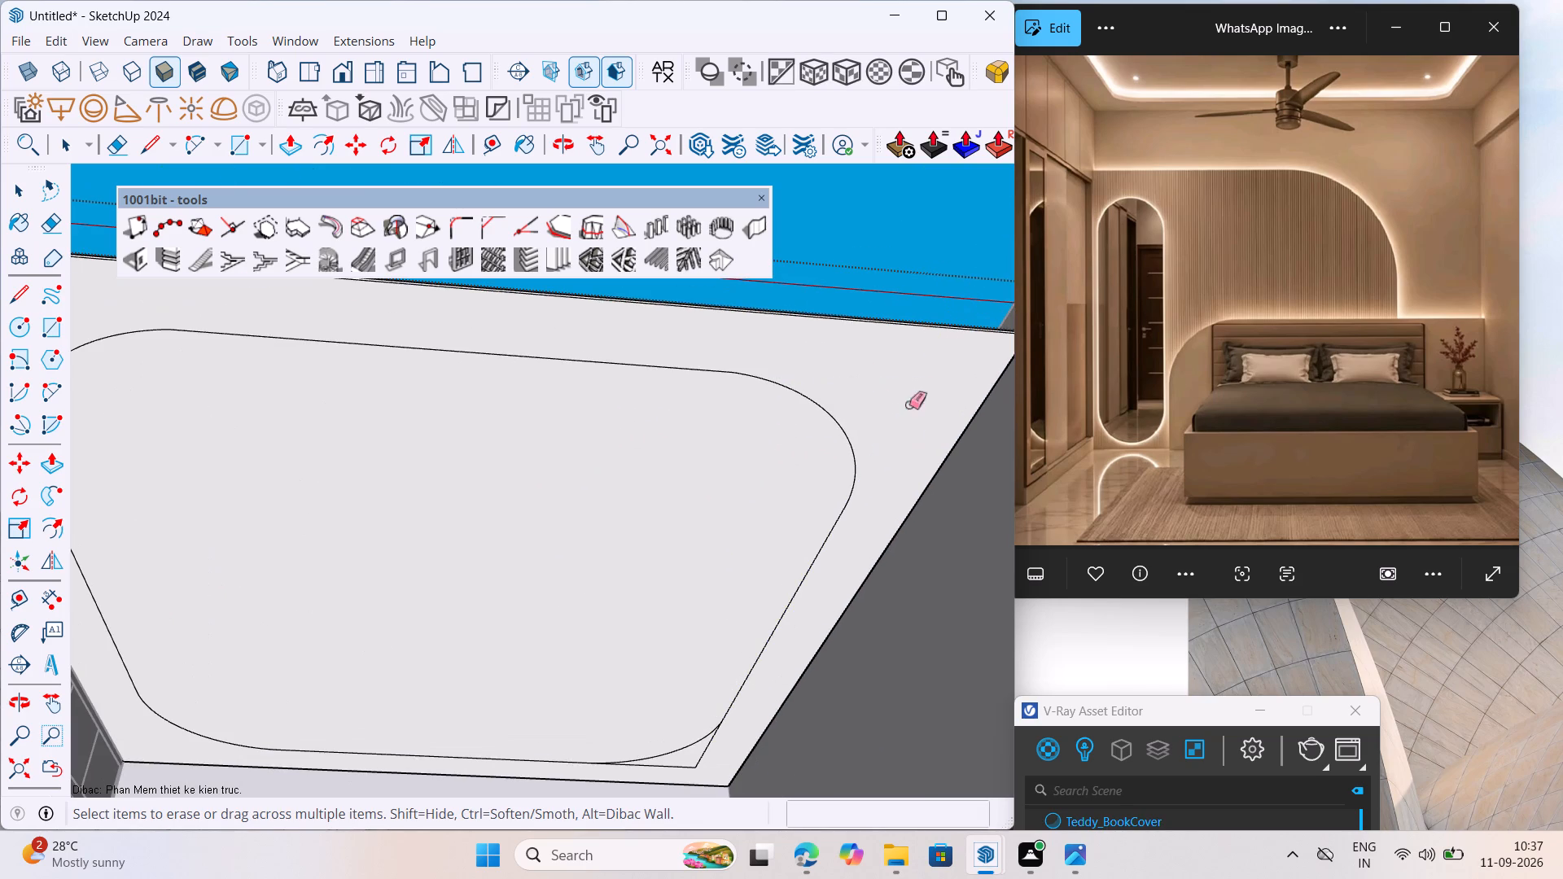
pyautogui.scroll(-7, 777, 442)
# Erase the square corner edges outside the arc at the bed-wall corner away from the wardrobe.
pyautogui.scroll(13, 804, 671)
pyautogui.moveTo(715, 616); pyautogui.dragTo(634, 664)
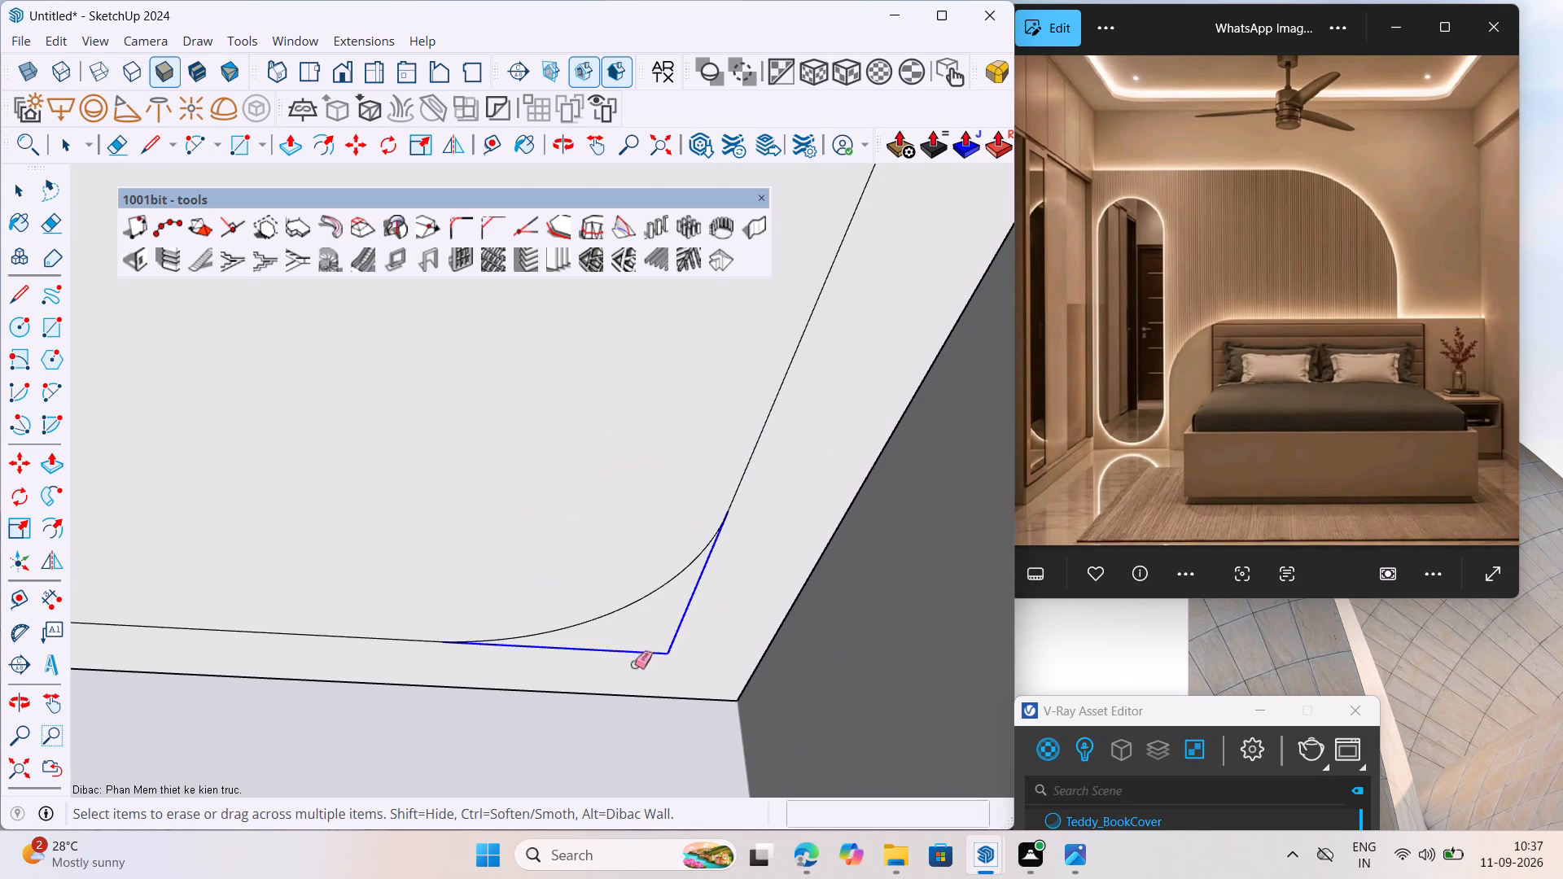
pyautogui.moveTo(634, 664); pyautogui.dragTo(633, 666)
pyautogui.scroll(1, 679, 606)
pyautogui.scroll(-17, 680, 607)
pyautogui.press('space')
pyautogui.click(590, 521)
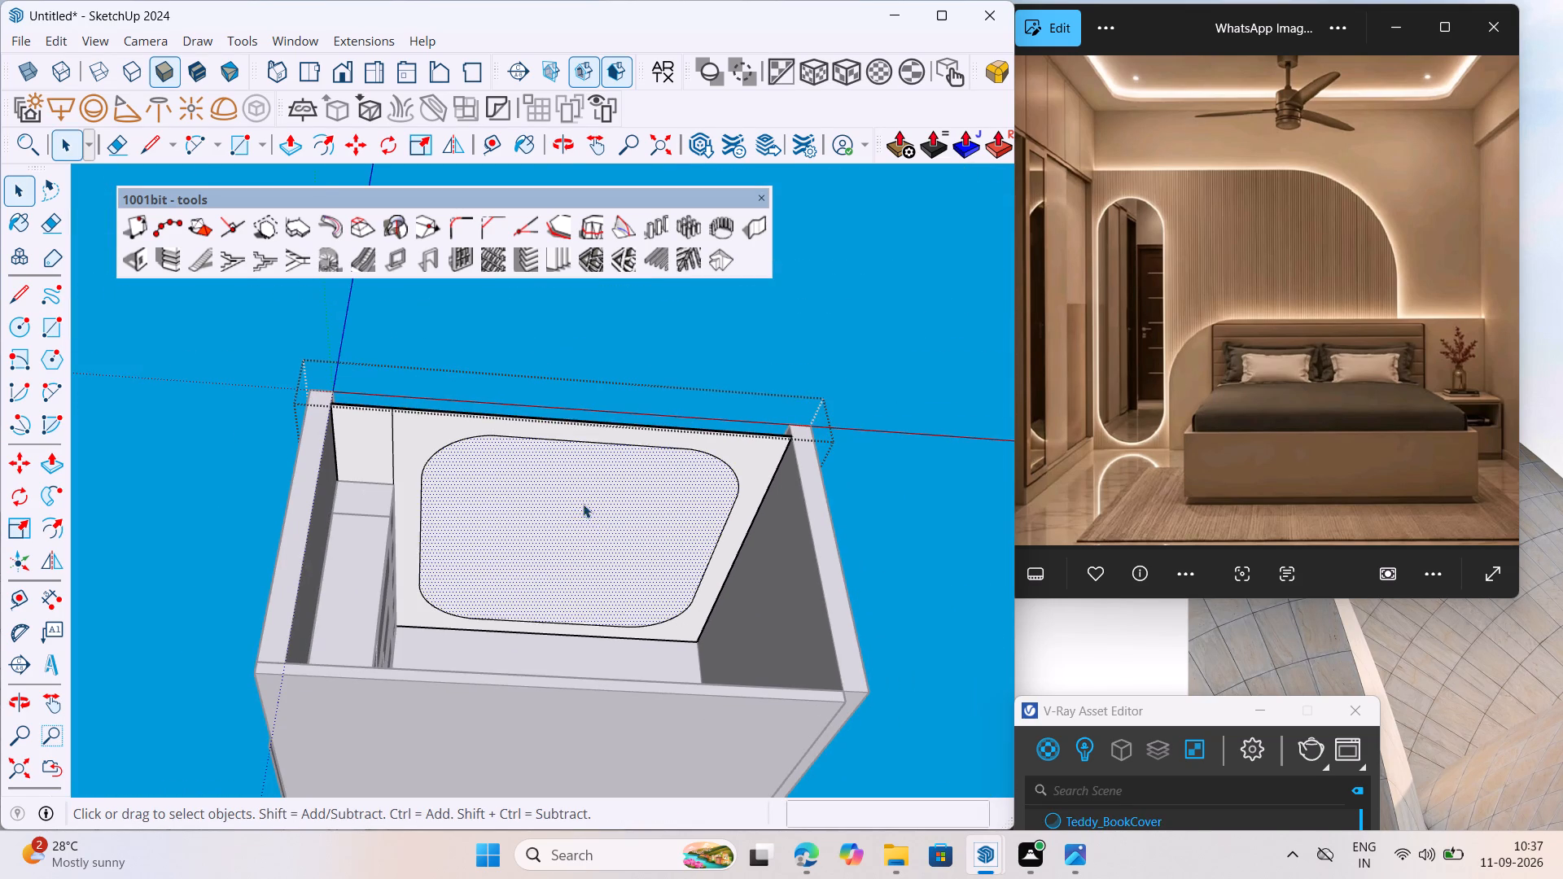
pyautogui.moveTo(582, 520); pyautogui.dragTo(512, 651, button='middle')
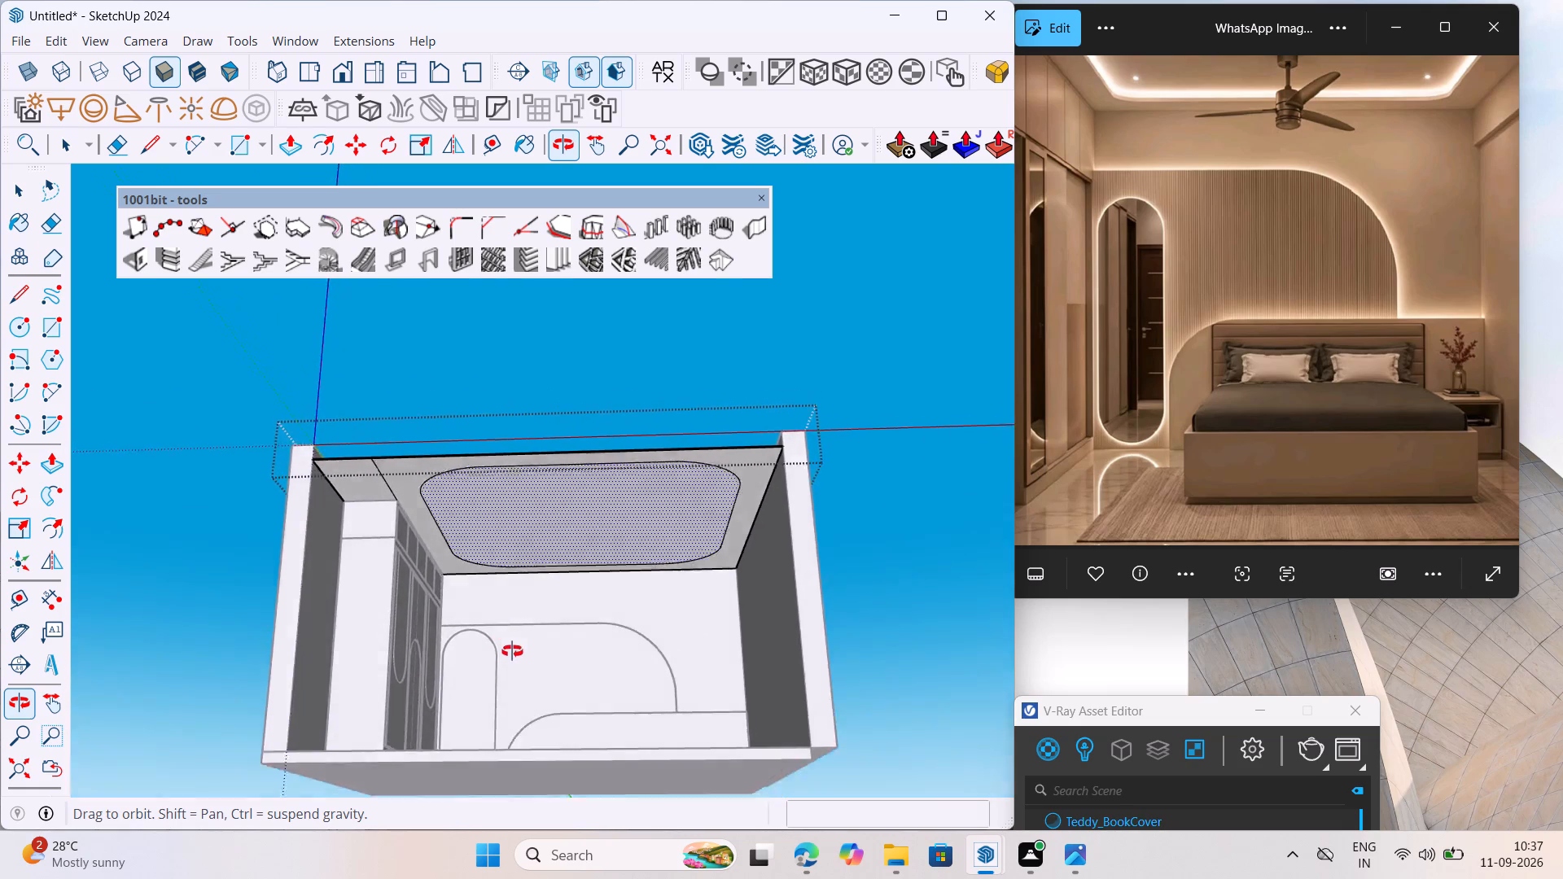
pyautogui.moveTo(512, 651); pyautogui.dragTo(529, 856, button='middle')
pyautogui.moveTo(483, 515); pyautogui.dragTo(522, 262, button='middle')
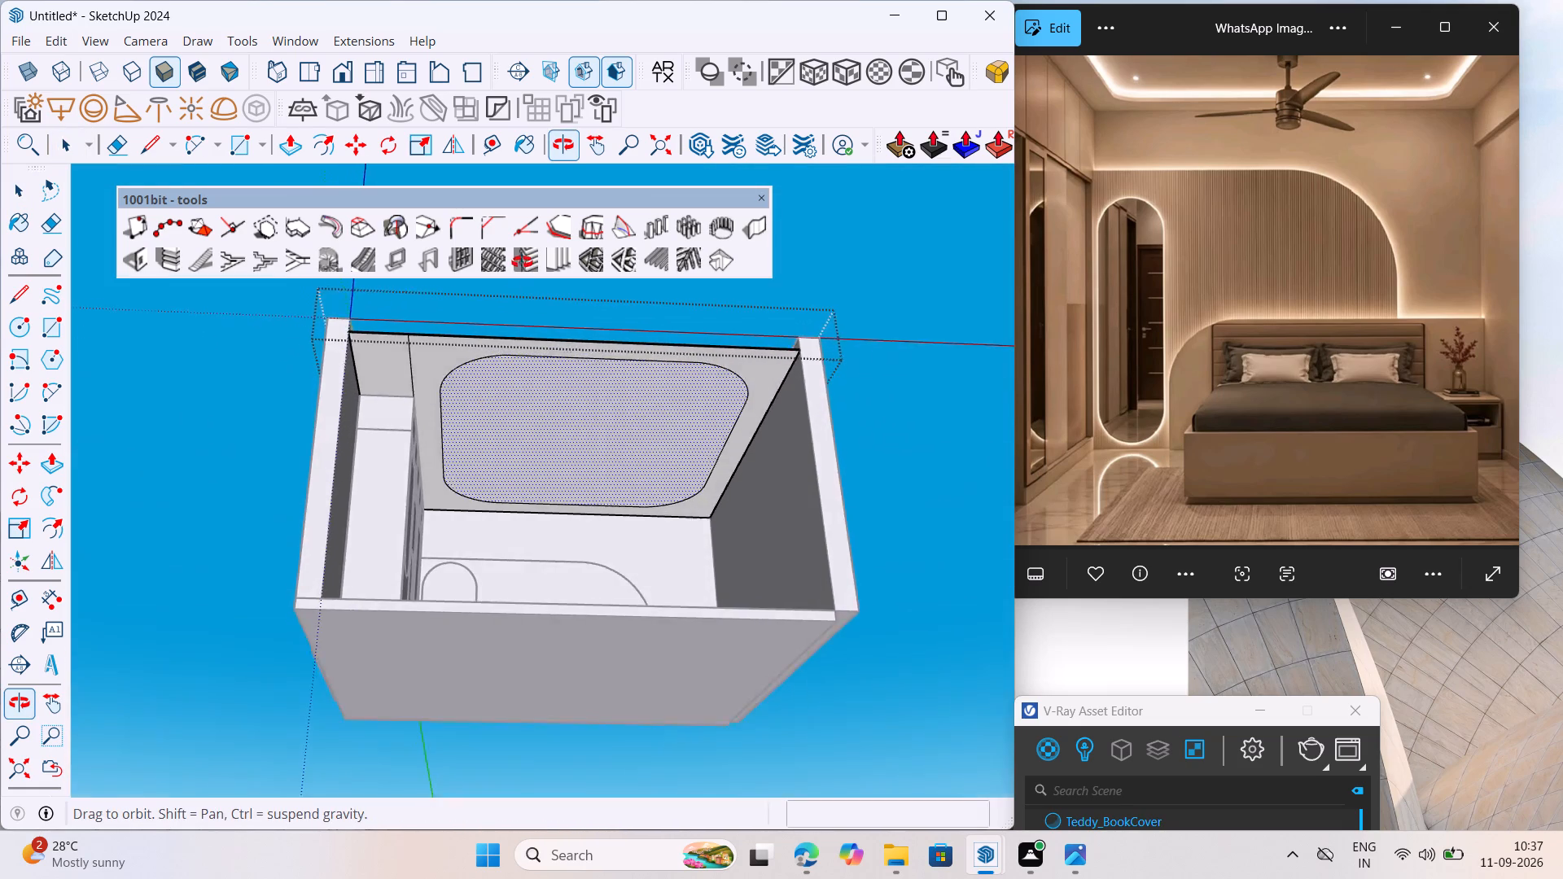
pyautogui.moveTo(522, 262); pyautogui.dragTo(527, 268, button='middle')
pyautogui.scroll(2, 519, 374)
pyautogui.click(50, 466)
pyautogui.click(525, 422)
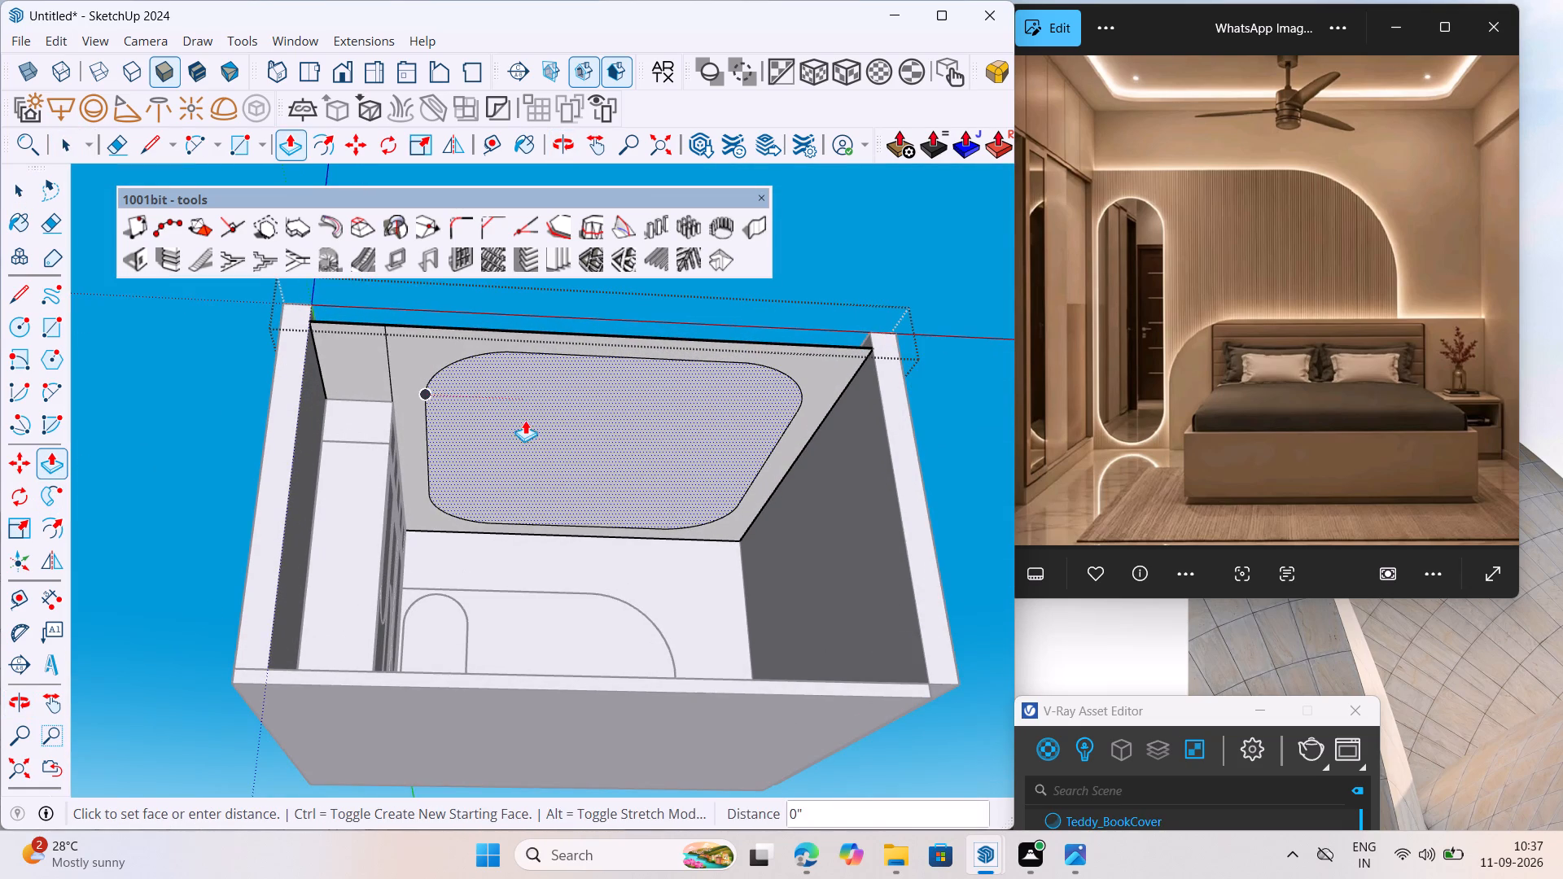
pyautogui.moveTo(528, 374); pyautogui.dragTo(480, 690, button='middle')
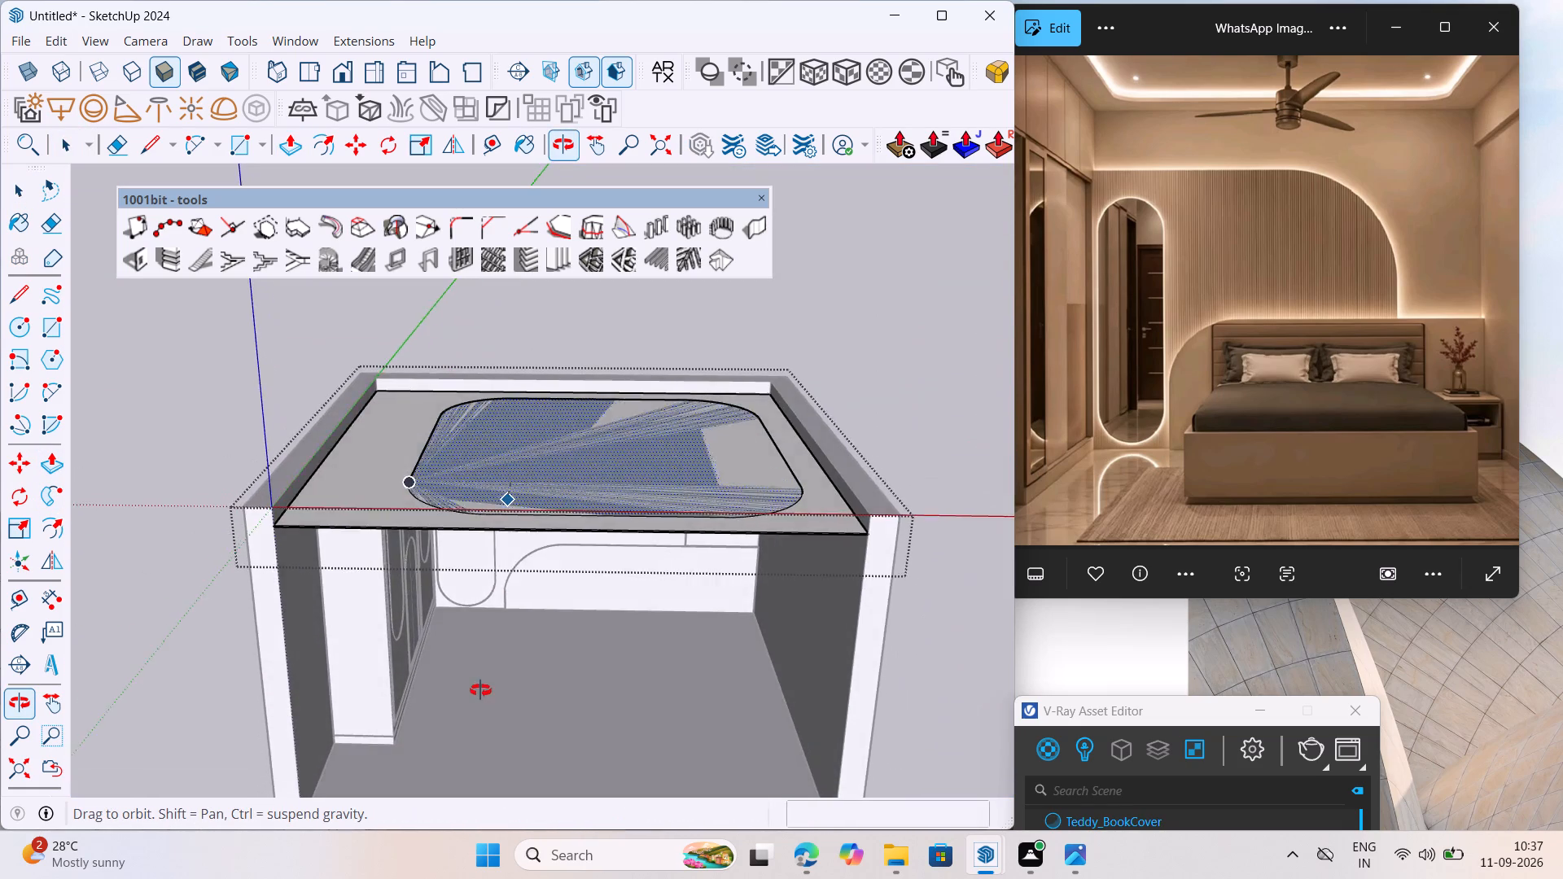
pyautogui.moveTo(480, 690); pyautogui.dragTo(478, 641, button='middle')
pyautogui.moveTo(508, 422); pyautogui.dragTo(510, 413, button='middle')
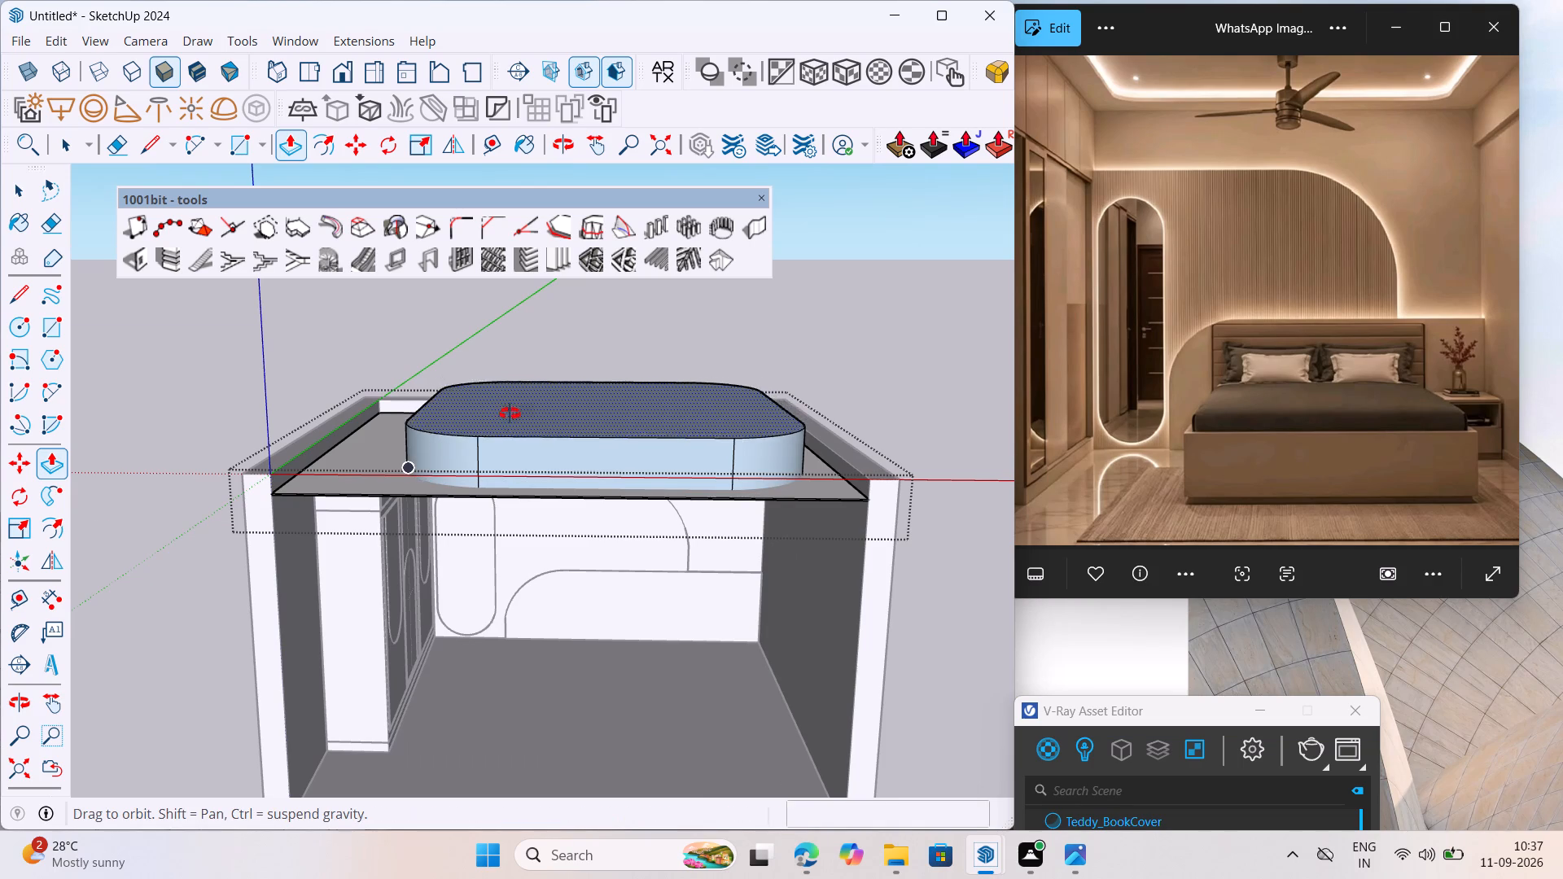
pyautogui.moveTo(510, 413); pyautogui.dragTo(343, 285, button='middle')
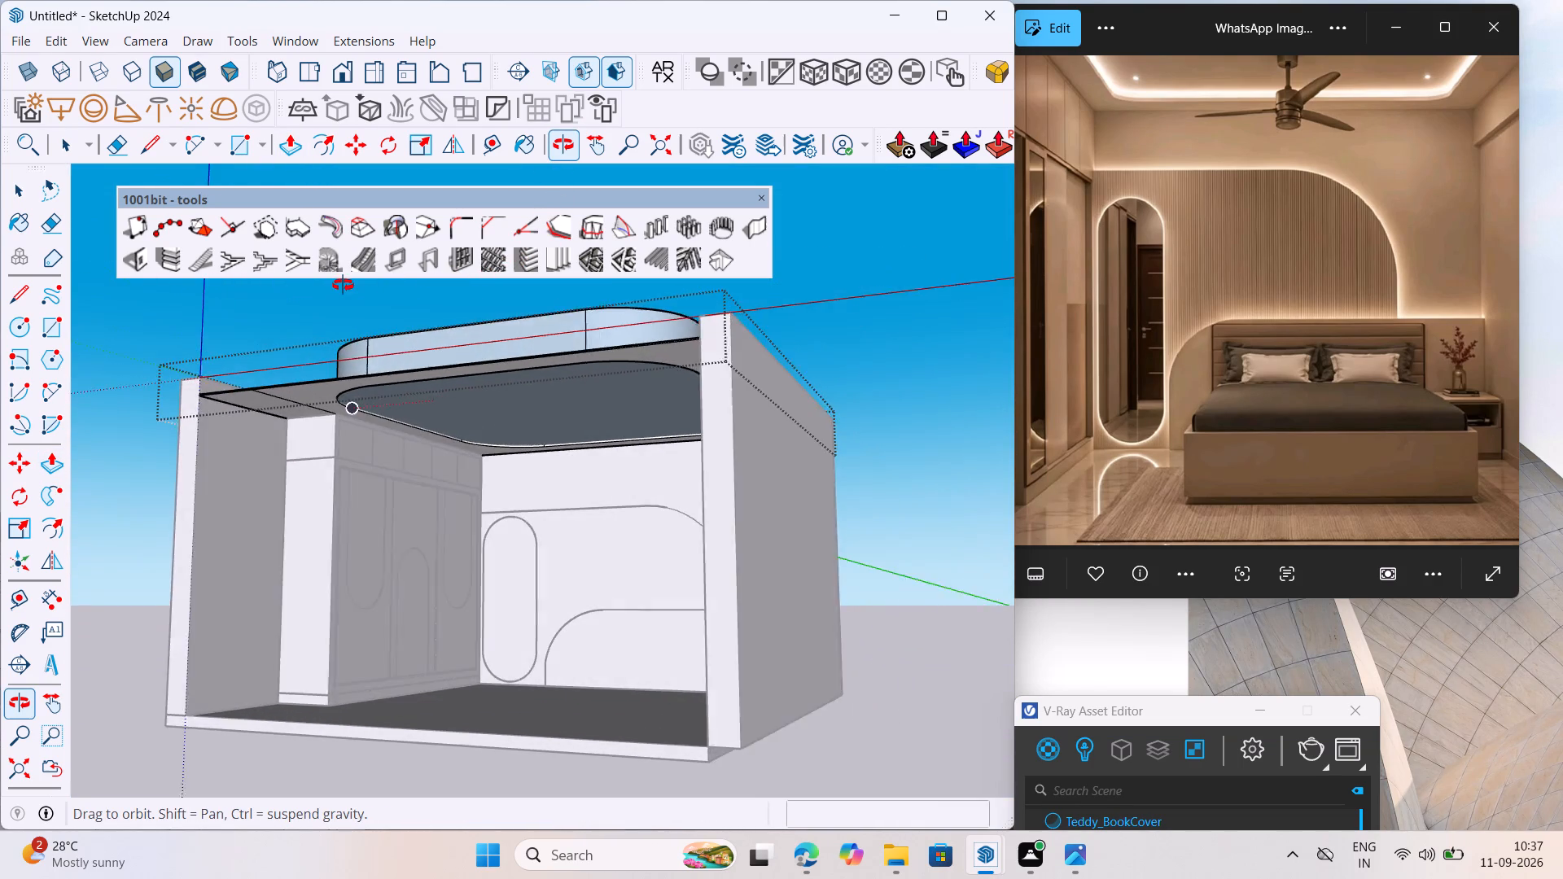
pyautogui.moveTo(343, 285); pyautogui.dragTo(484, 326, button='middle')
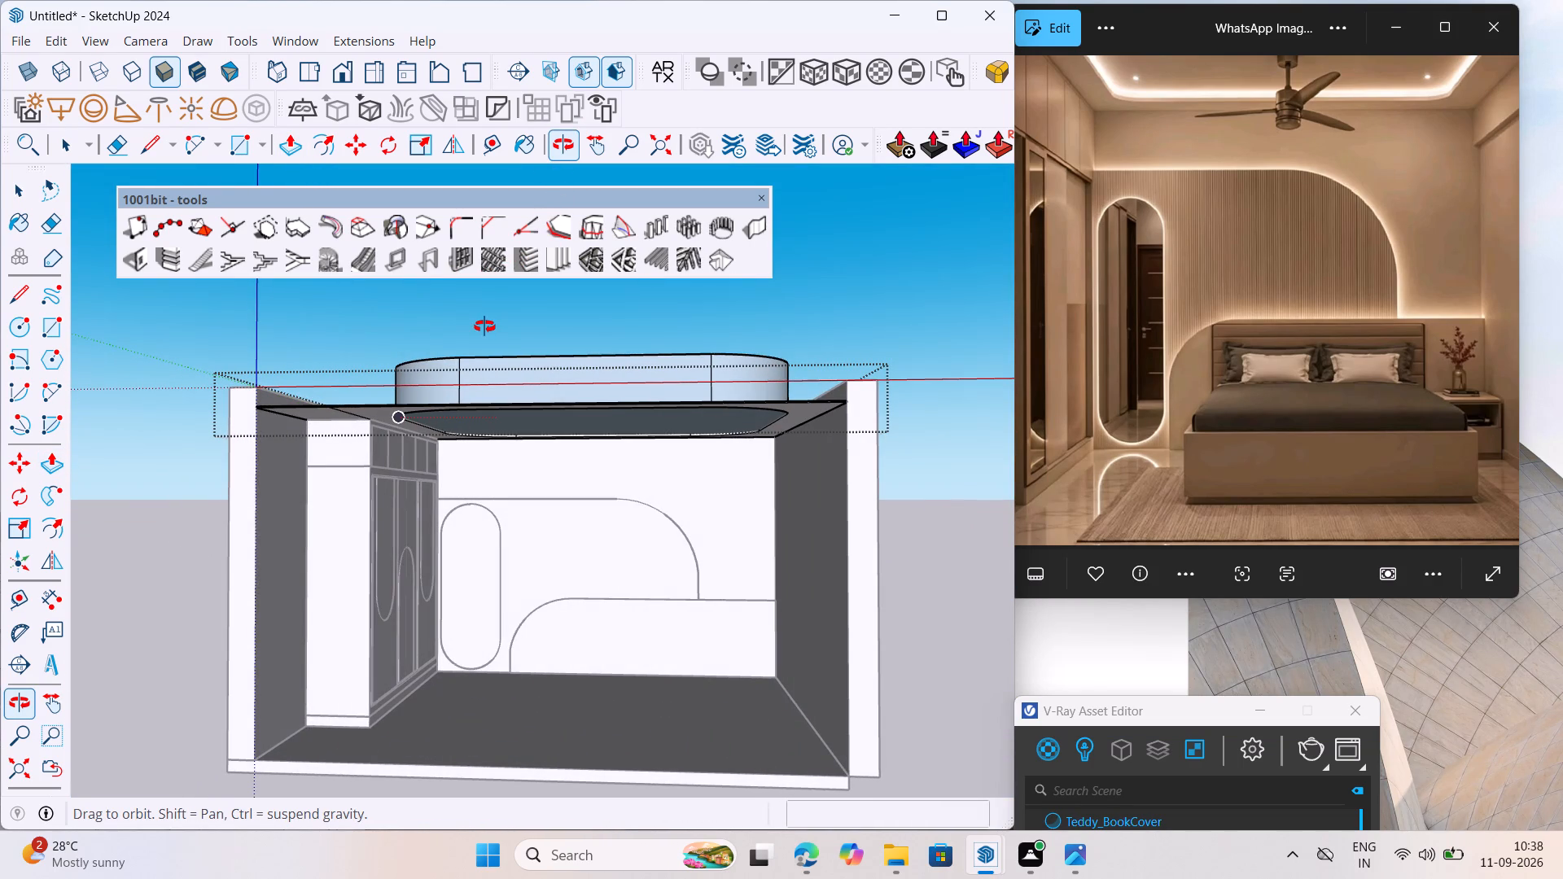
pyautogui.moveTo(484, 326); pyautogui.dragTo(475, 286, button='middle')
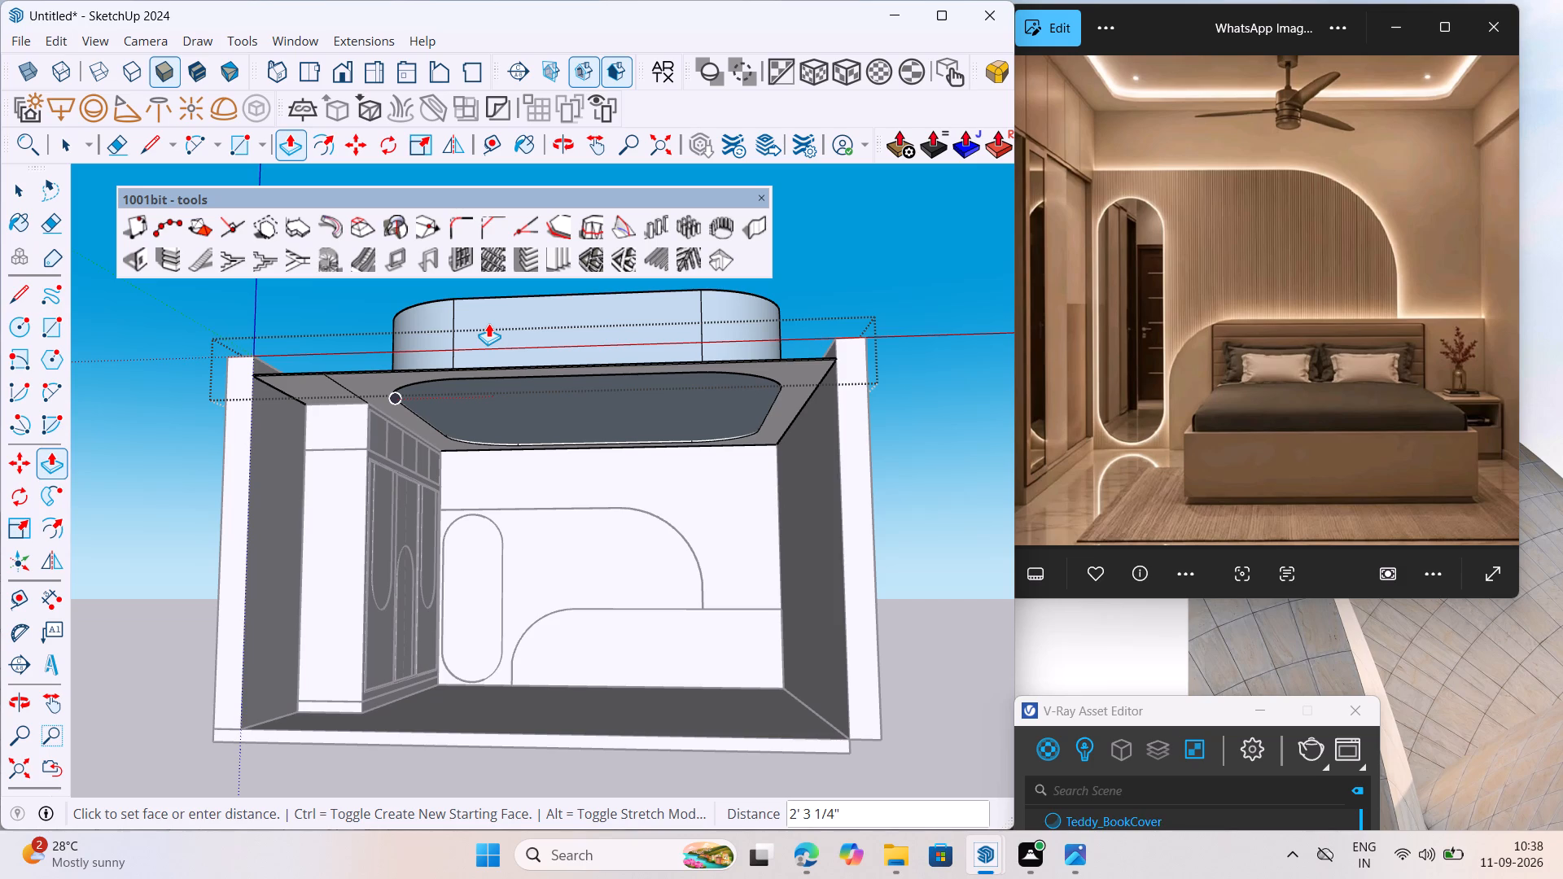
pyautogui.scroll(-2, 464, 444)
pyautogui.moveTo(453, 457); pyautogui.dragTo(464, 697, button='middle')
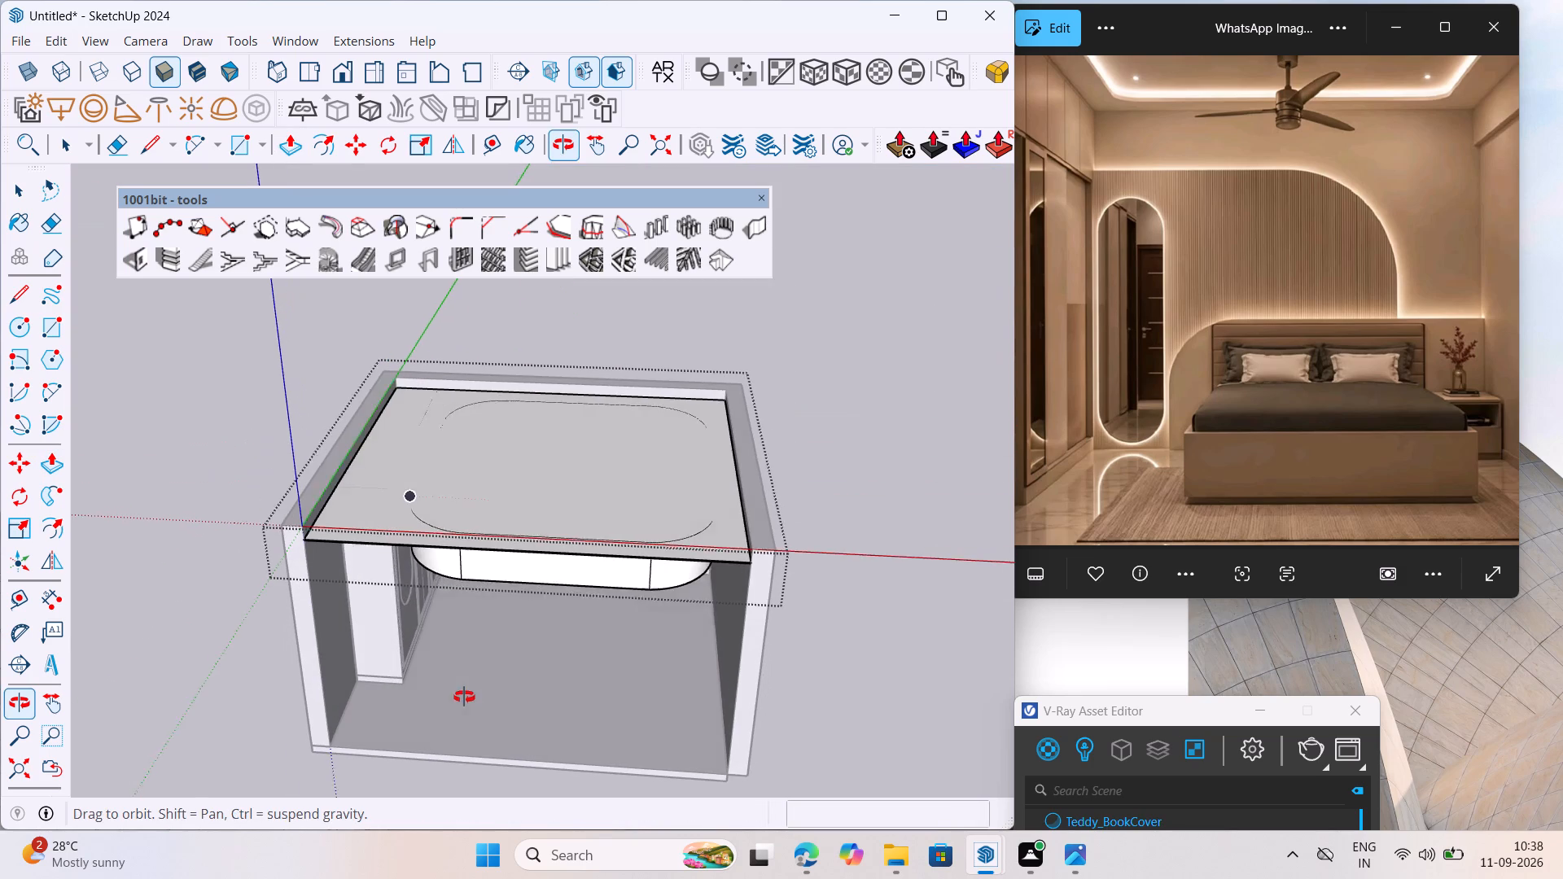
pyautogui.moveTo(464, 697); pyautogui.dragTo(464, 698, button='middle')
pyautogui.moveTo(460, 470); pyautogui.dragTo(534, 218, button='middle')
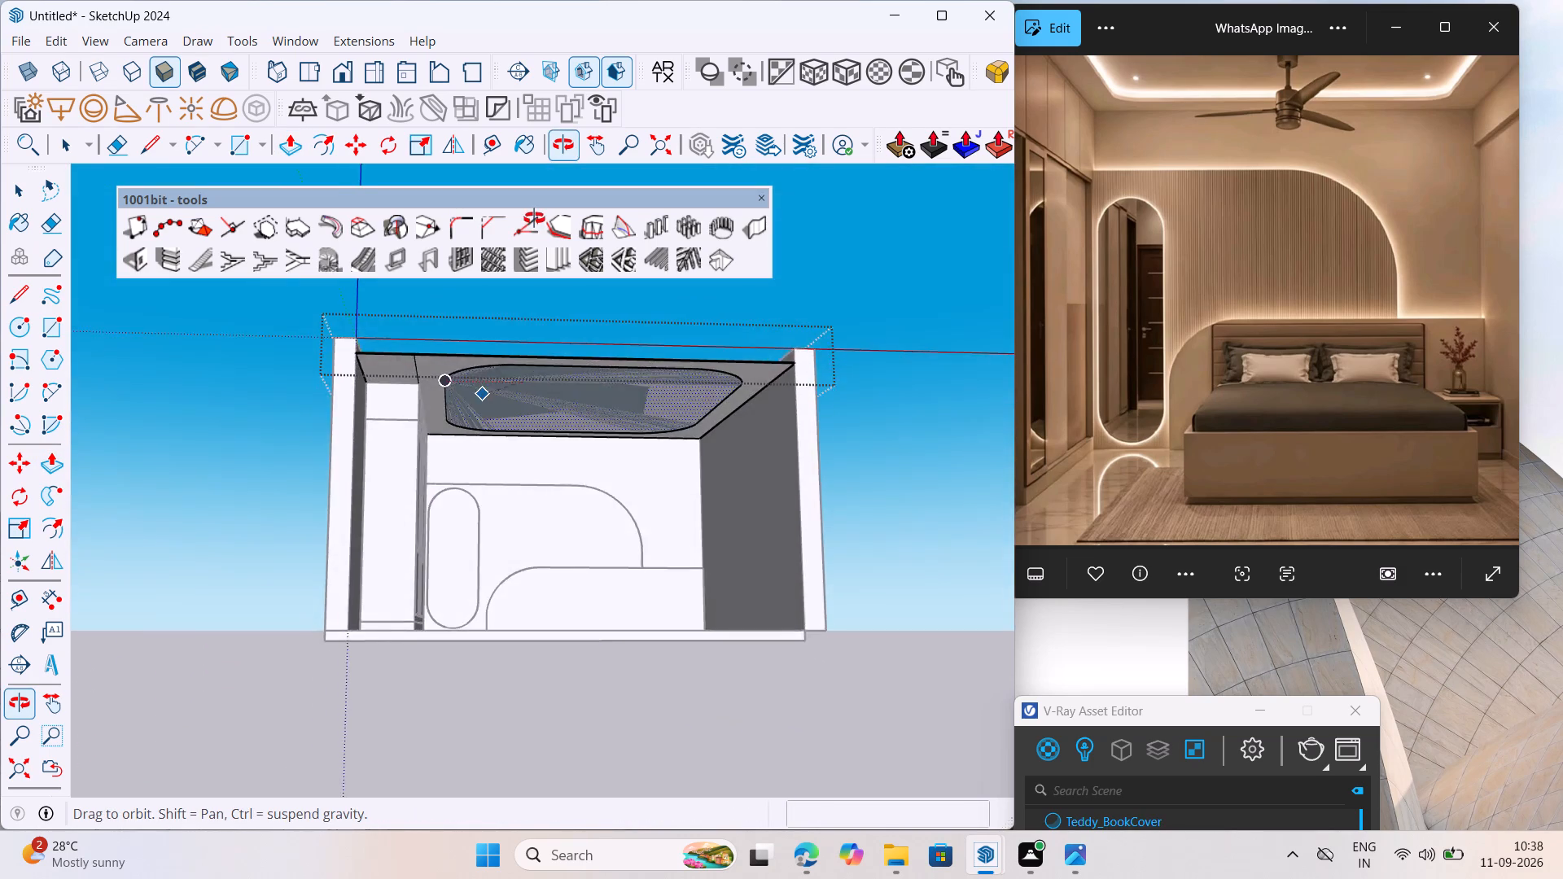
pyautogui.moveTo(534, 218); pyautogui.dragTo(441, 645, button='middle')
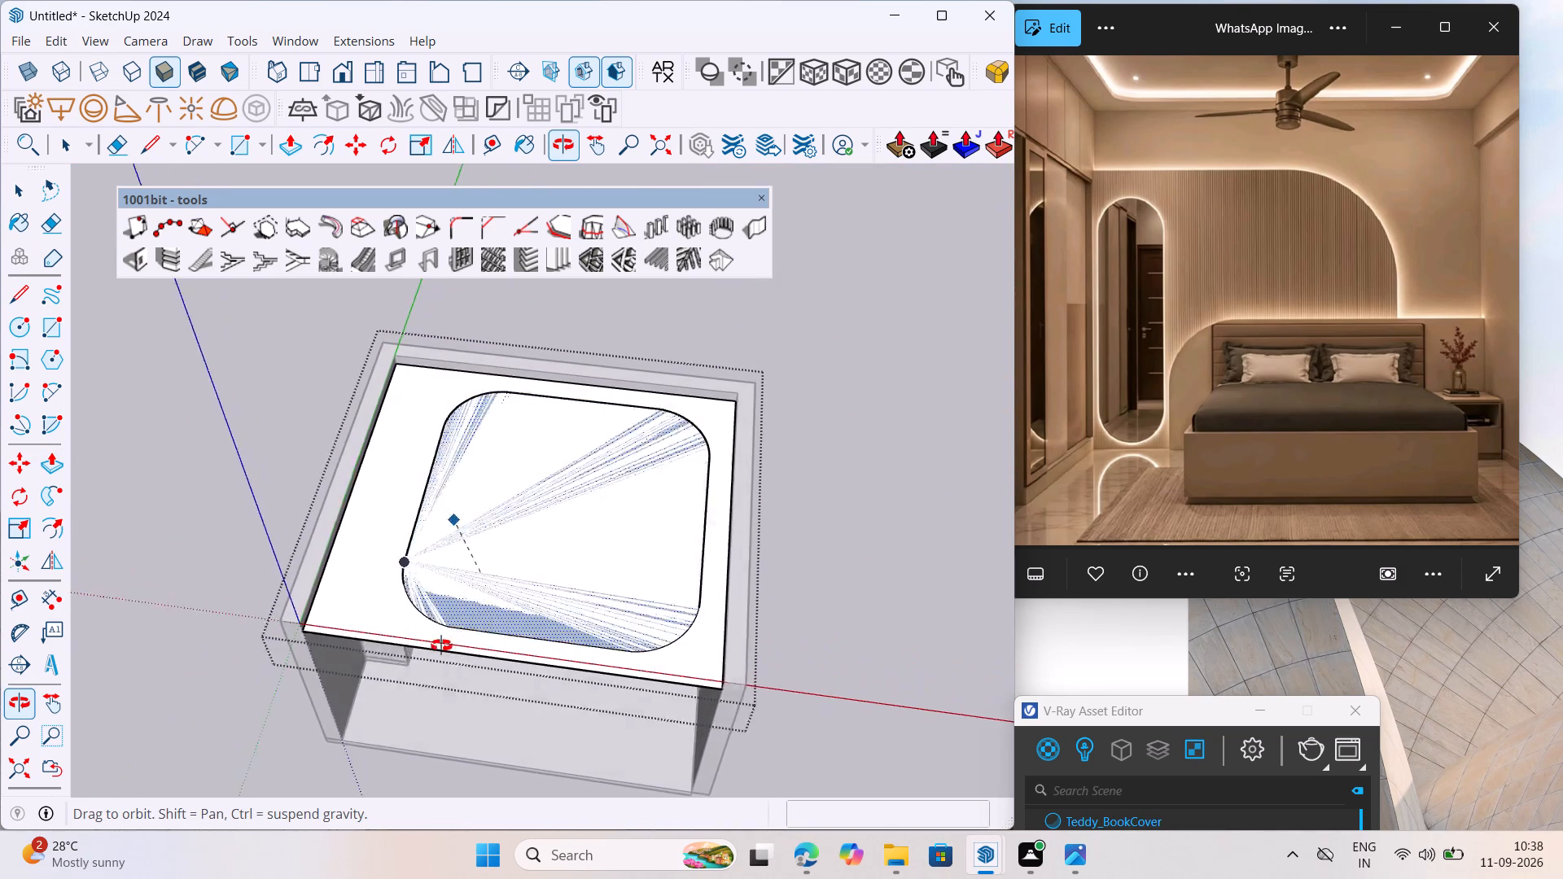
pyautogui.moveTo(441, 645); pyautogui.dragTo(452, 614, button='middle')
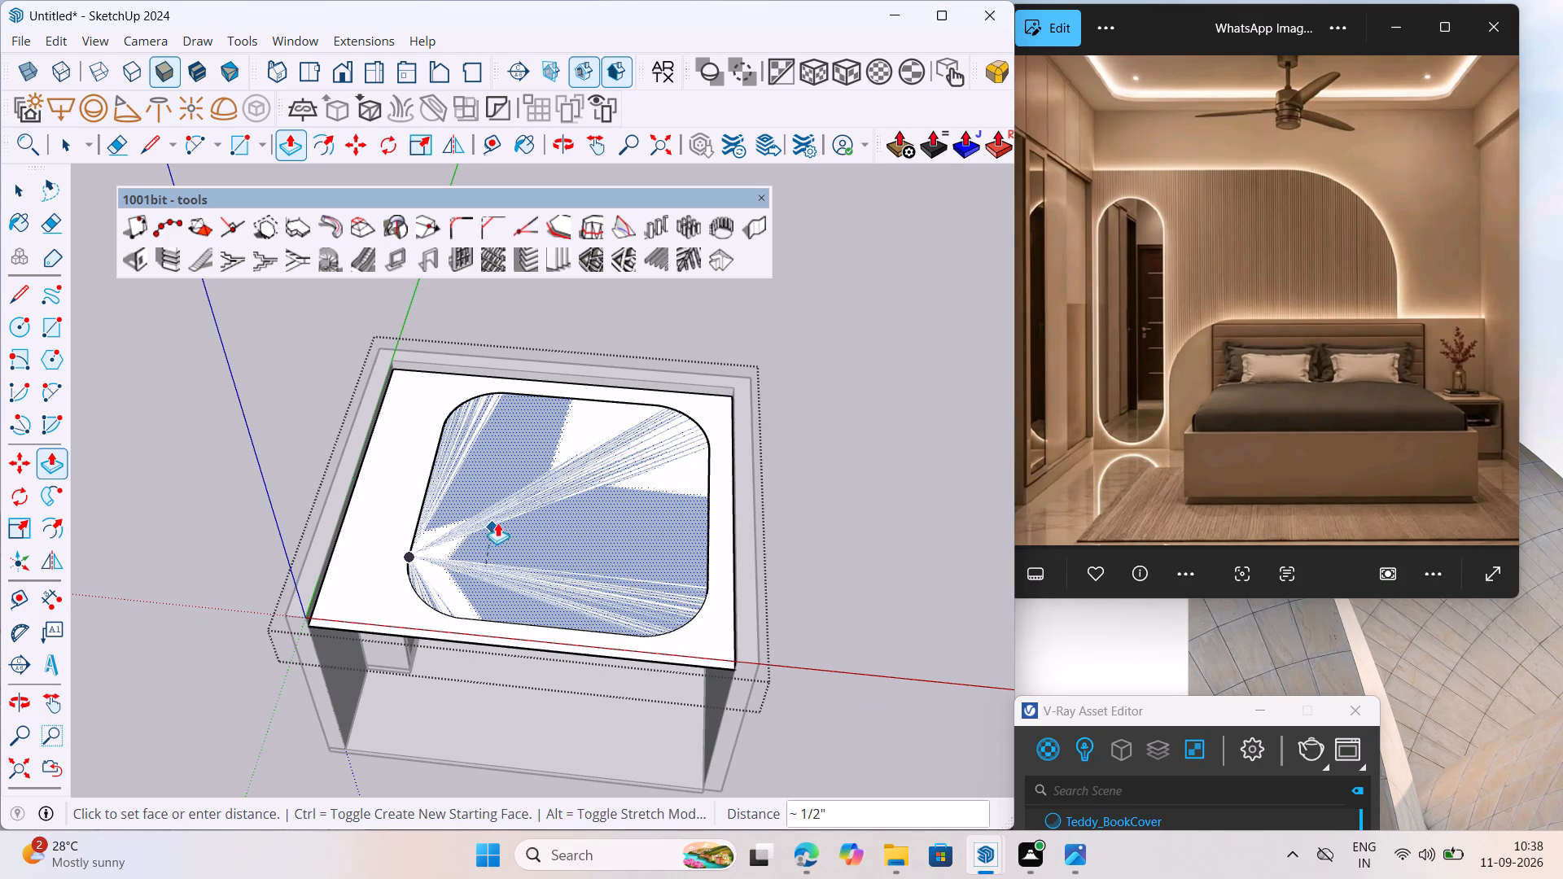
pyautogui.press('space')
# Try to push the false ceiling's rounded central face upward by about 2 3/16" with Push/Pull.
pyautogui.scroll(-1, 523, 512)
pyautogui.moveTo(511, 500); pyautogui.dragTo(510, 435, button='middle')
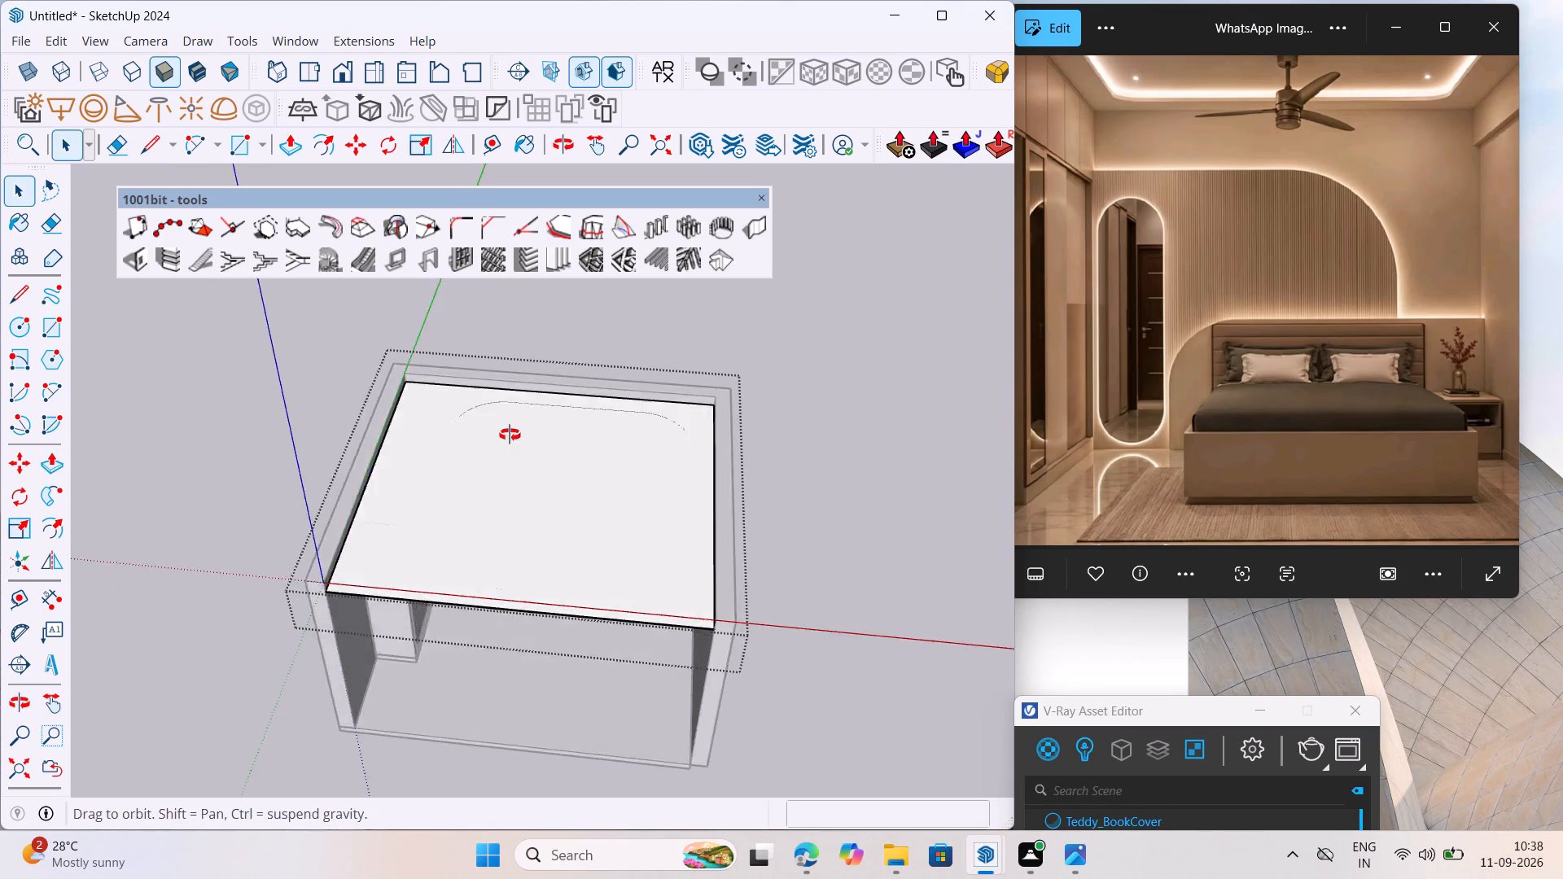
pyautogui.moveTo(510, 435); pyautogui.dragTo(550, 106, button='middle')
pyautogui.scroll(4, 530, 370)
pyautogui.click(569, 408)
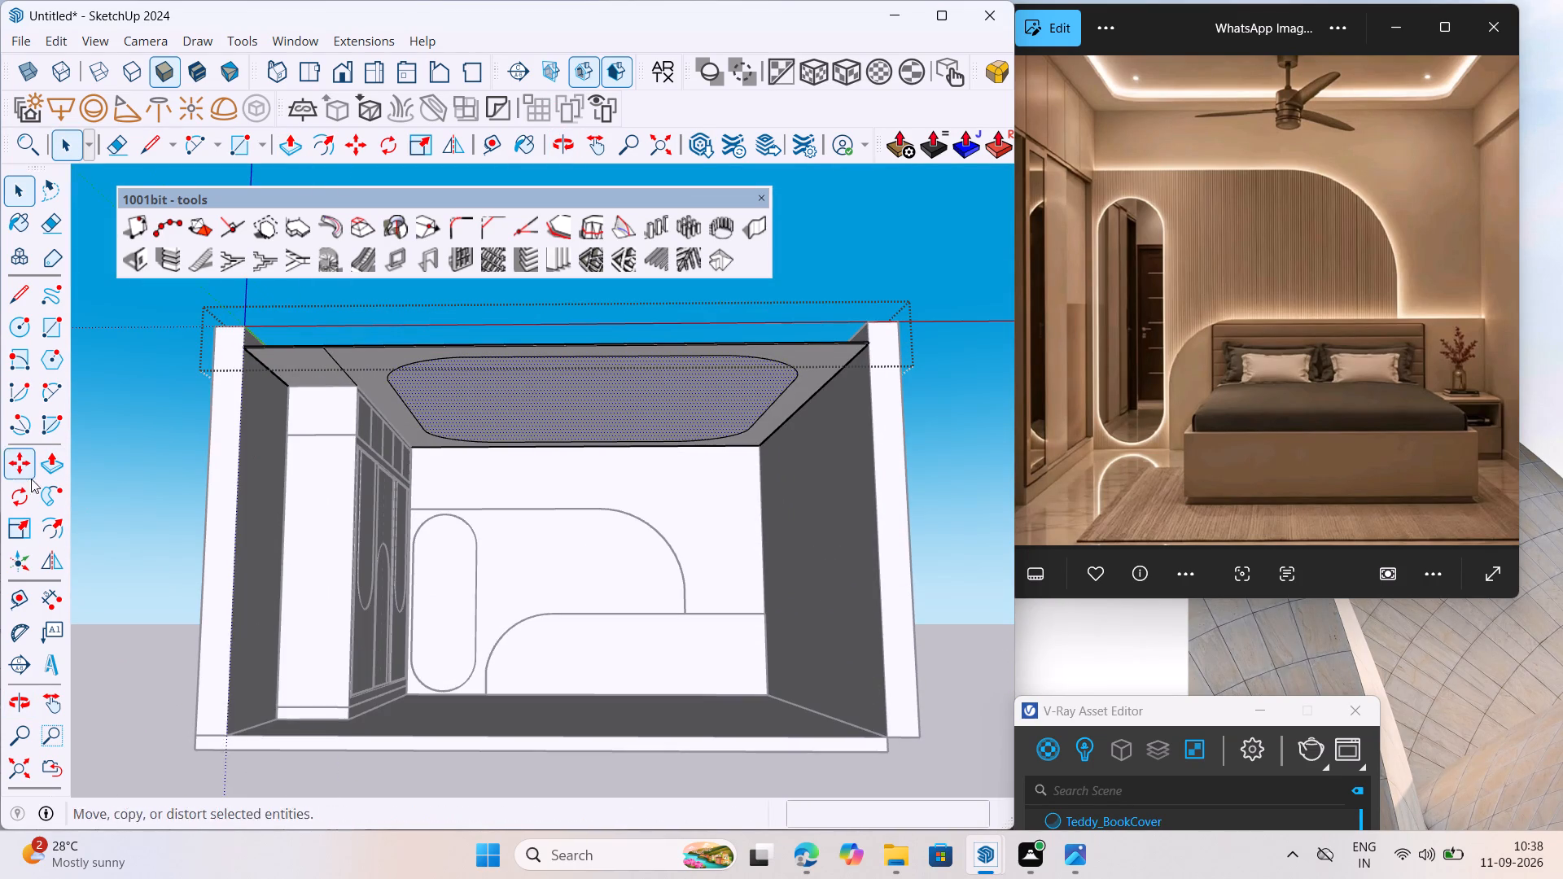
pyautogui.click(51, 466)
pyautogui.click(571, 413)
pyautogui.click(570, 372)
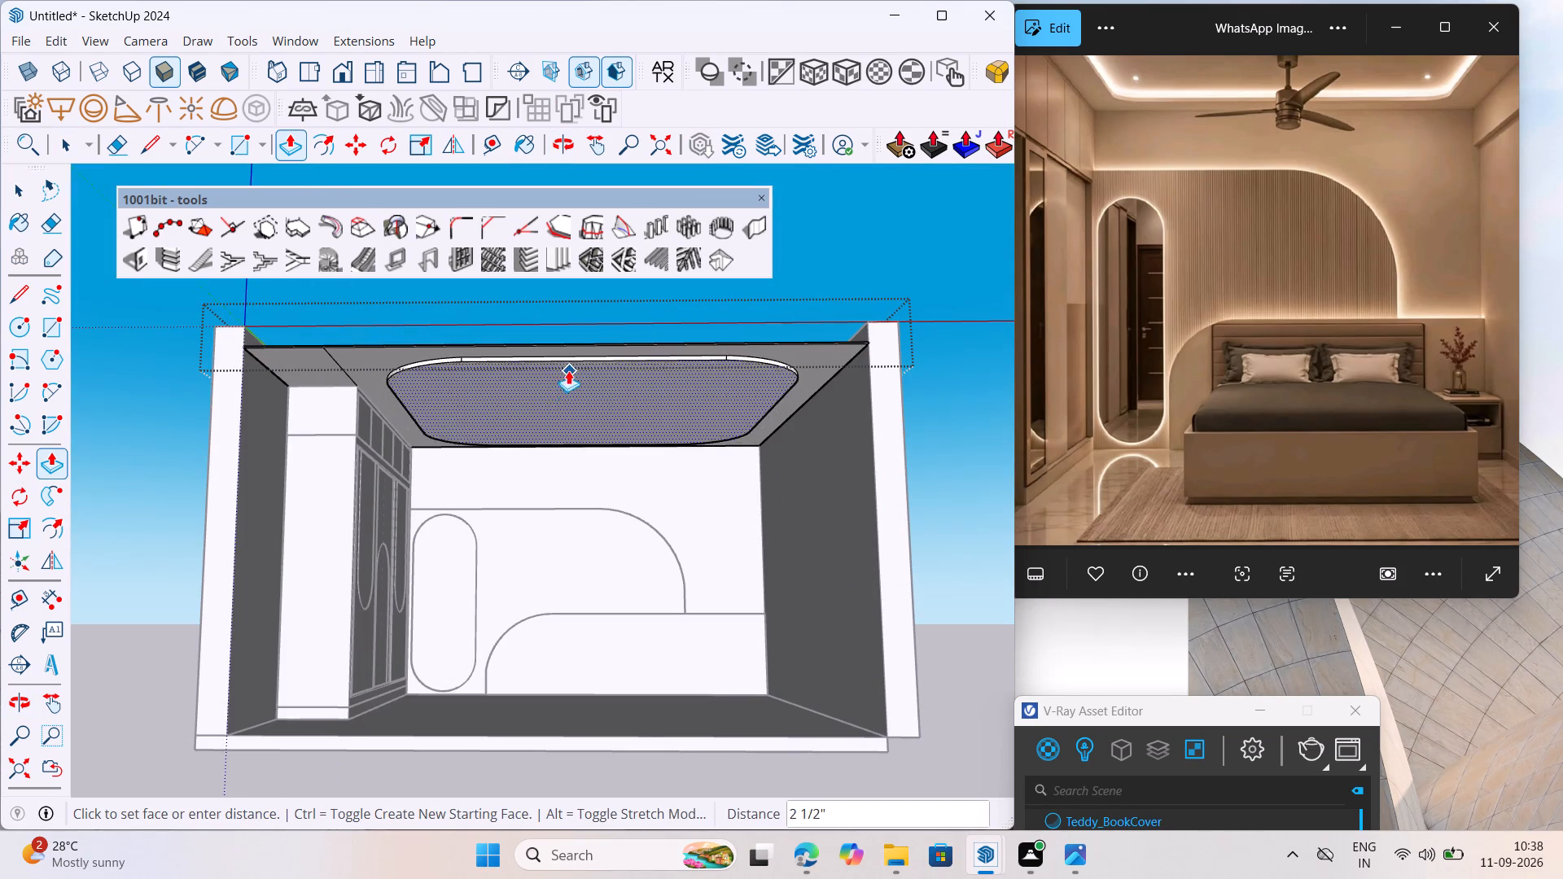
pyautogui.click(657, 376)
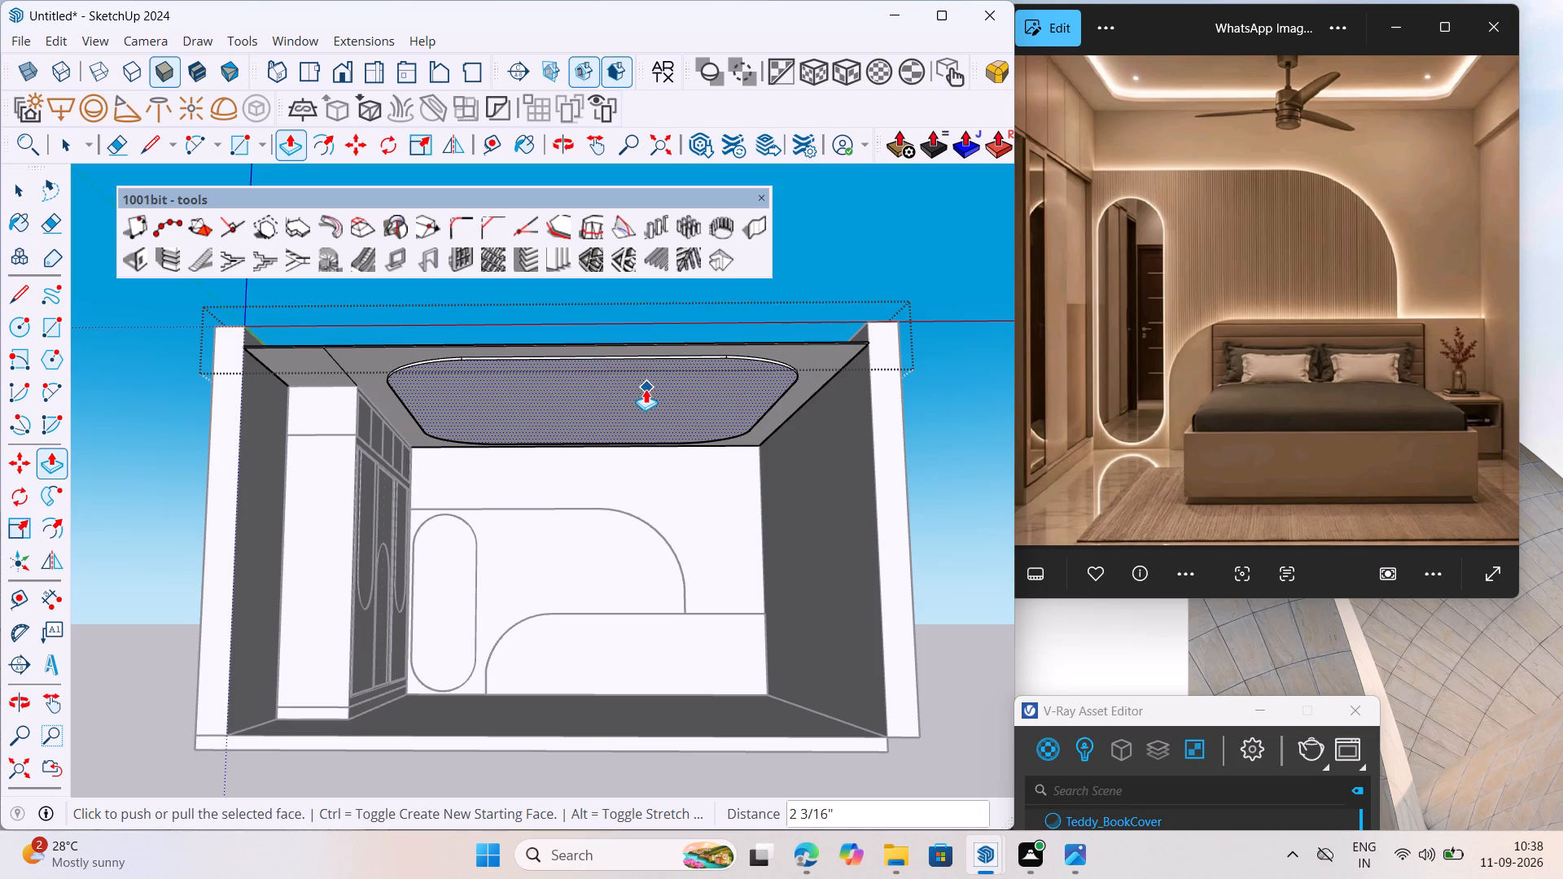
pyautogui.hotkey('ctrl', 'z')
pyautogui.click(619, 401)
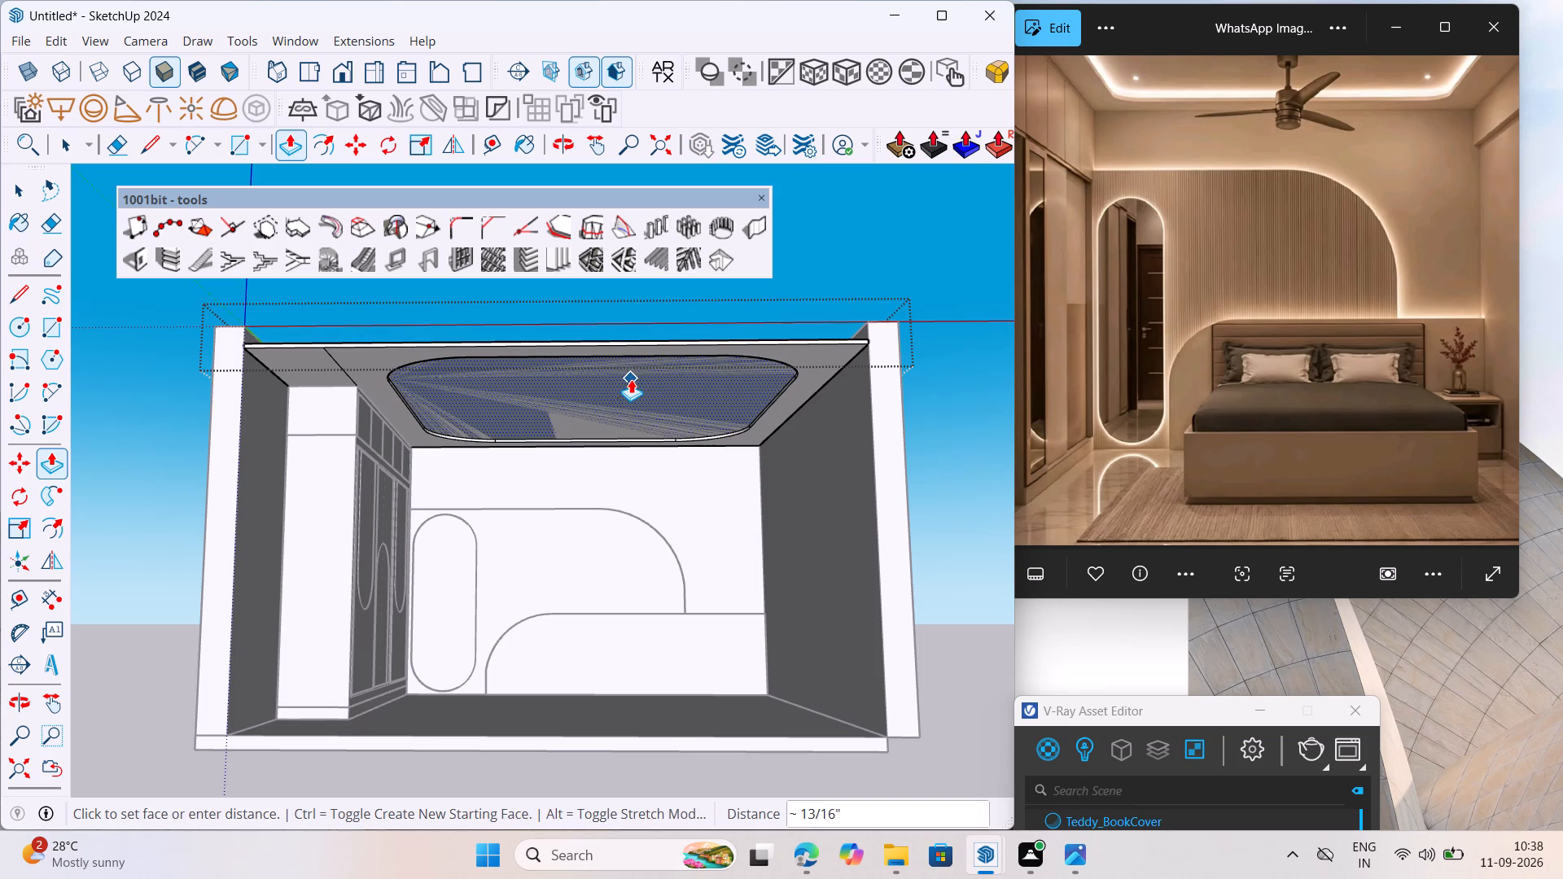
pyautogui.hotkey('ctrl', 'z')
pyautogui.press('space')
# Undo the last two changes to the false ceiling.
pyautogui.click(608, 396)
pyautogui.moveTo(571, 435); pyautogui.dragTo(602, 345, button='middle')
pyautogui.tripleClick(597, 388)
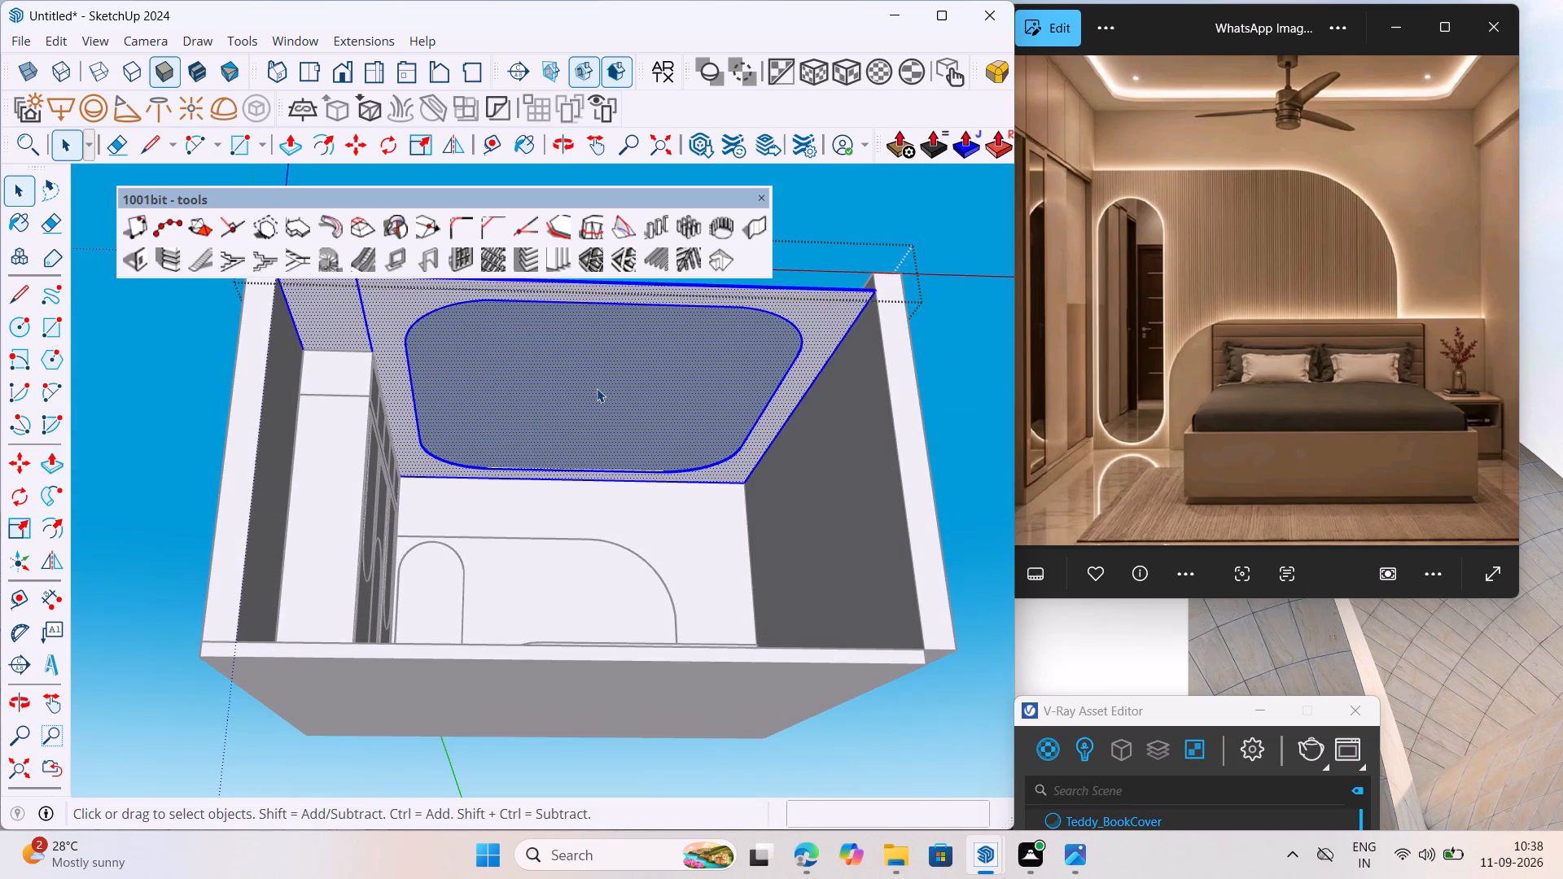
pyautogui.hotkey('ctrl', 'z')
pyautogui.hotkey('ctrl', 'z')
# Delete the rounded central face on the false ceiling's underside and the matching face above it to cut a through opening.
pyautogui.click(566, 381)
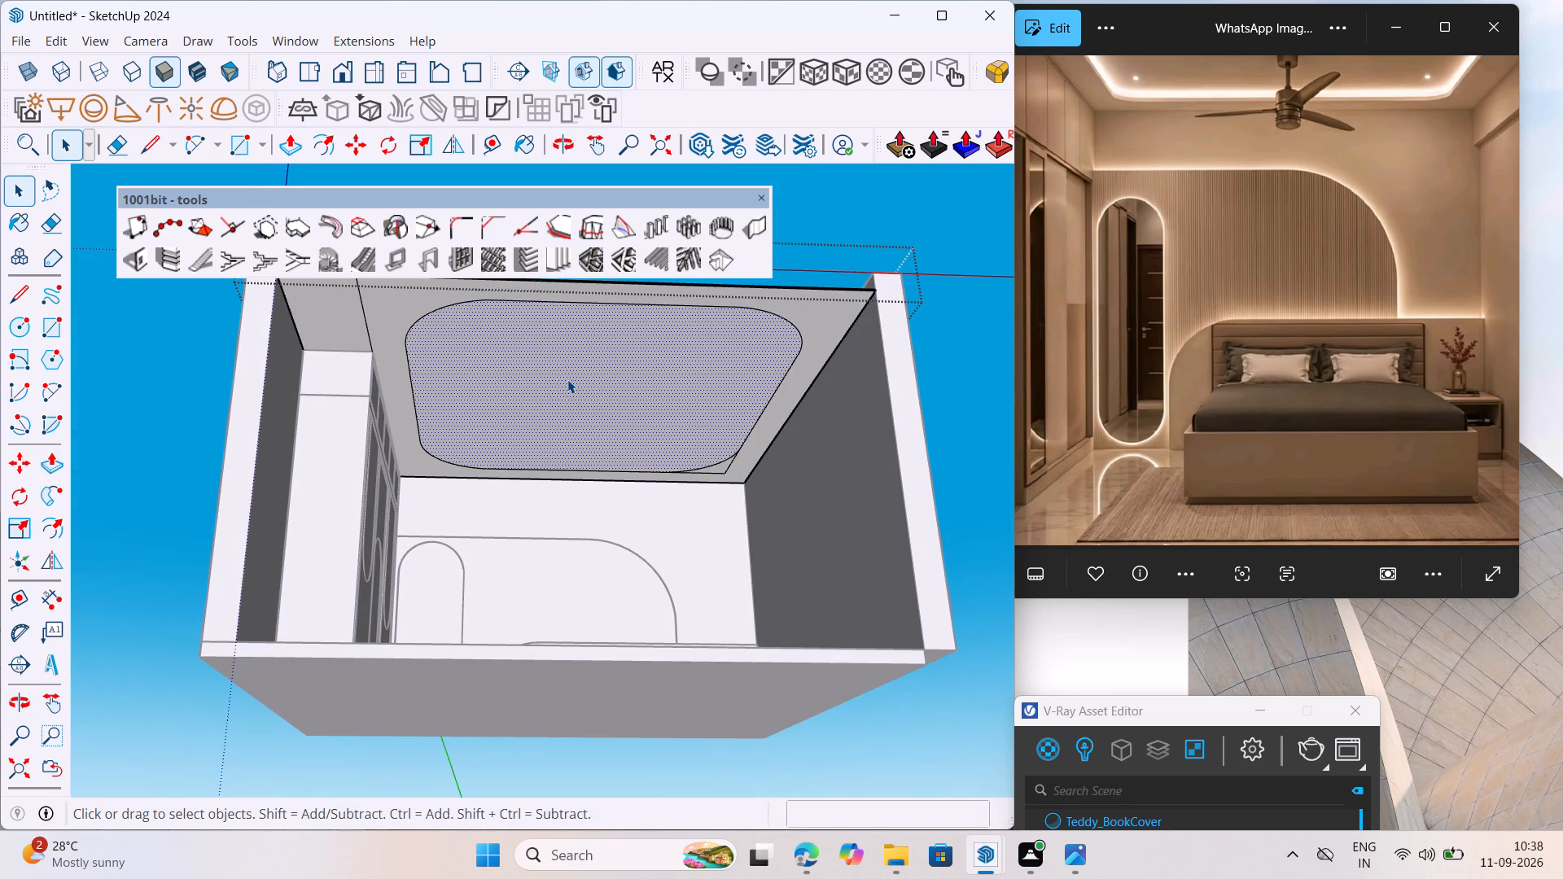
pyautogui.click(567, 378)
pyautogui.press('Delete')
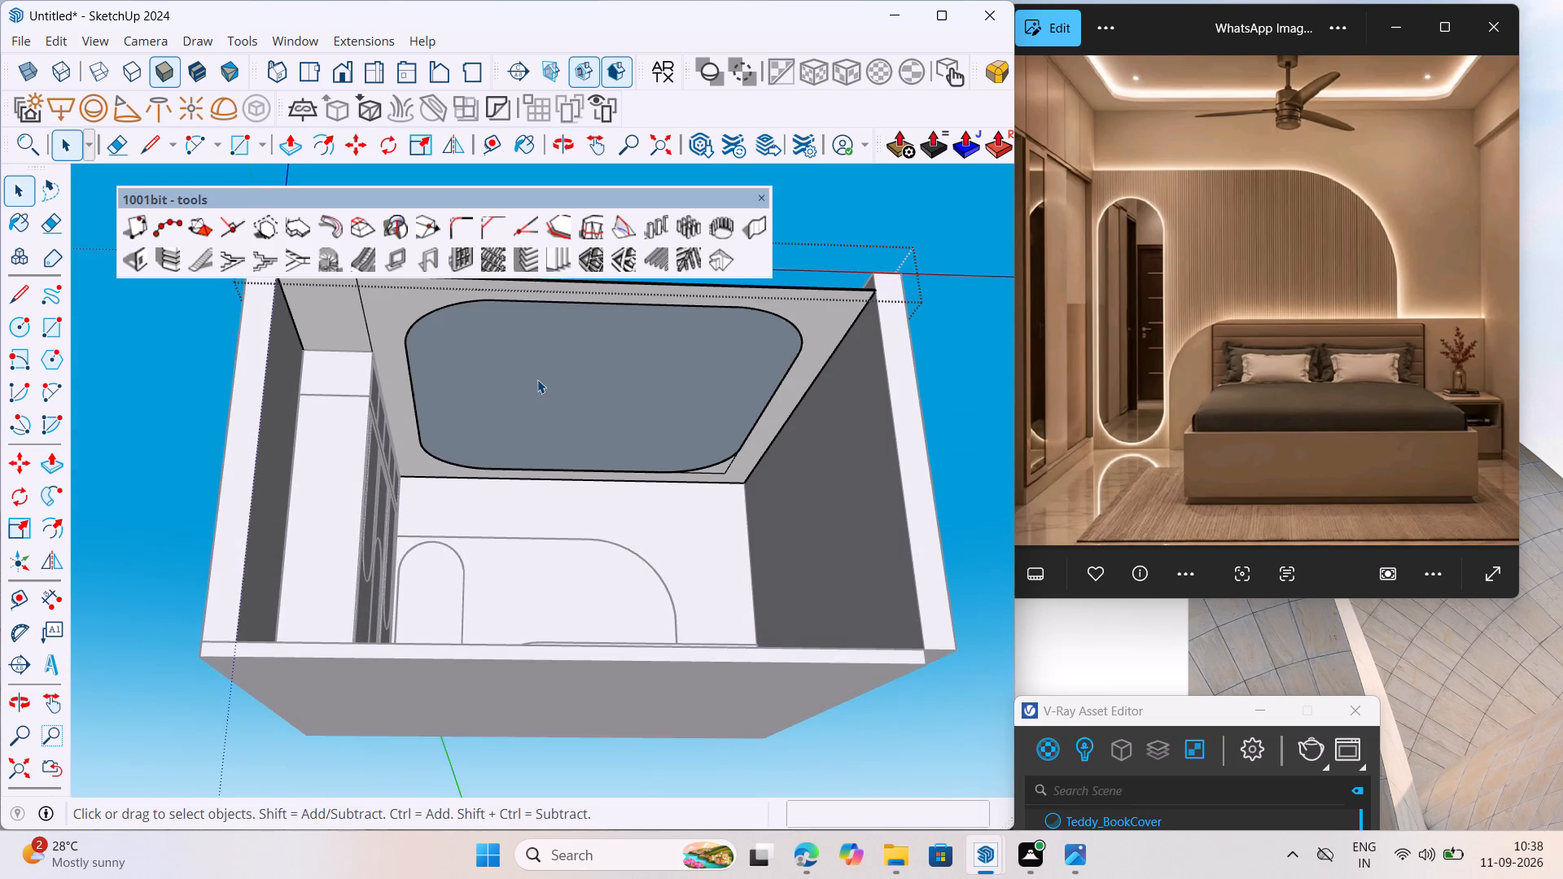
pyautogui.click(537, 379)
pyautogui.press('Delete')
pyautogui.moveTo(538, 455); pyautogui.dragTo(559, 740, button='middle')
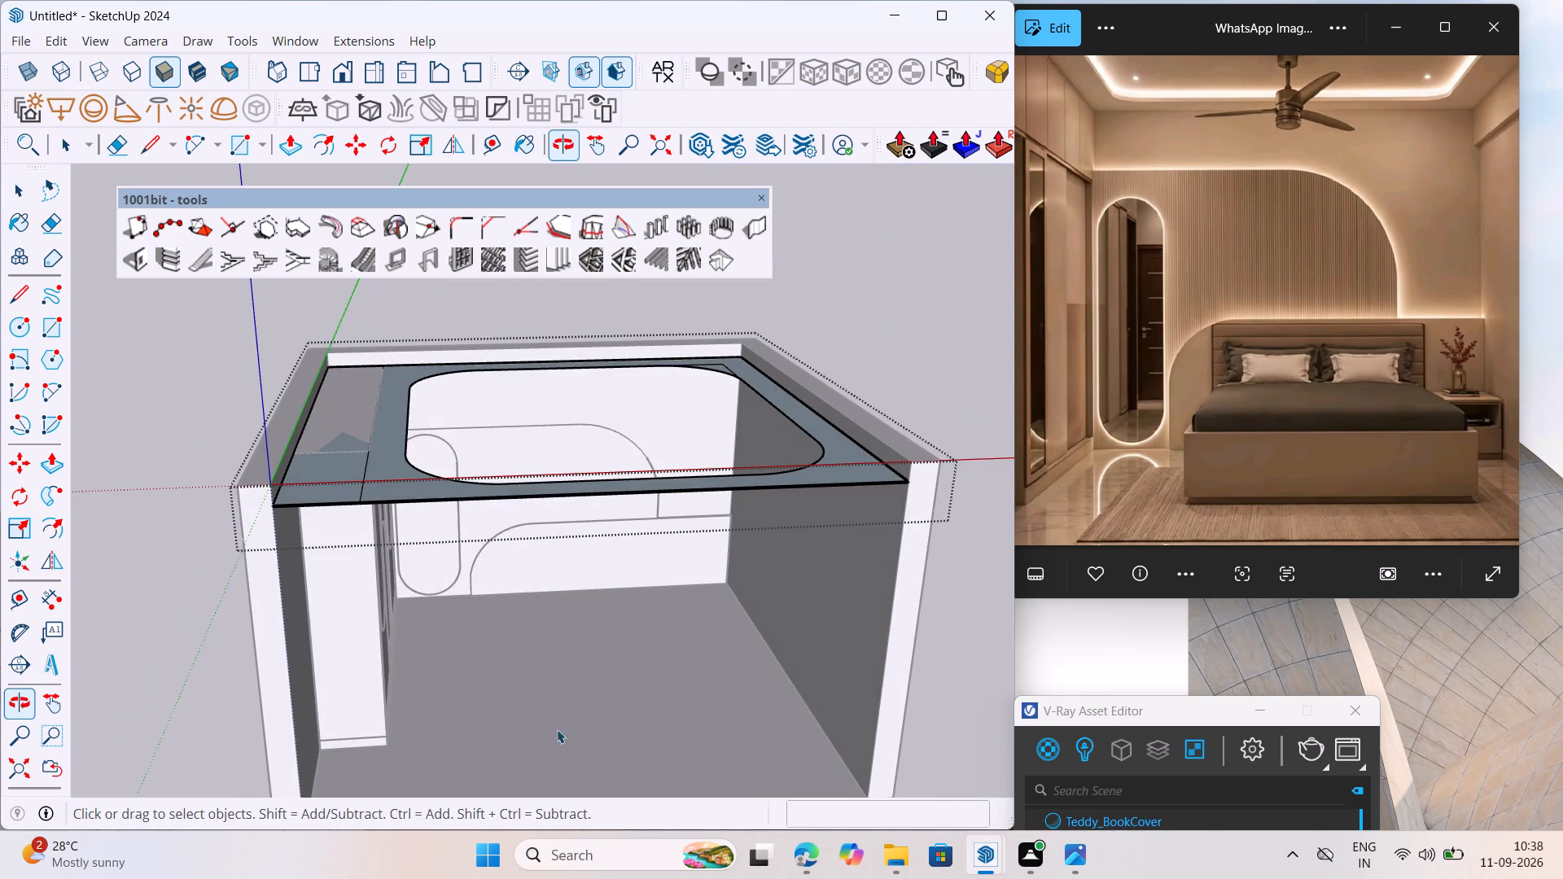
# Undo the last two deletions of the rounded central faces on the false ceiling.
pyautogui.hotkey('ctrl', 'z')
pyautogui.moveTo(492, 593); pyautogui.dragTo(464, 295, button='middle')
pyautogui.scroll(5, 529, 358)
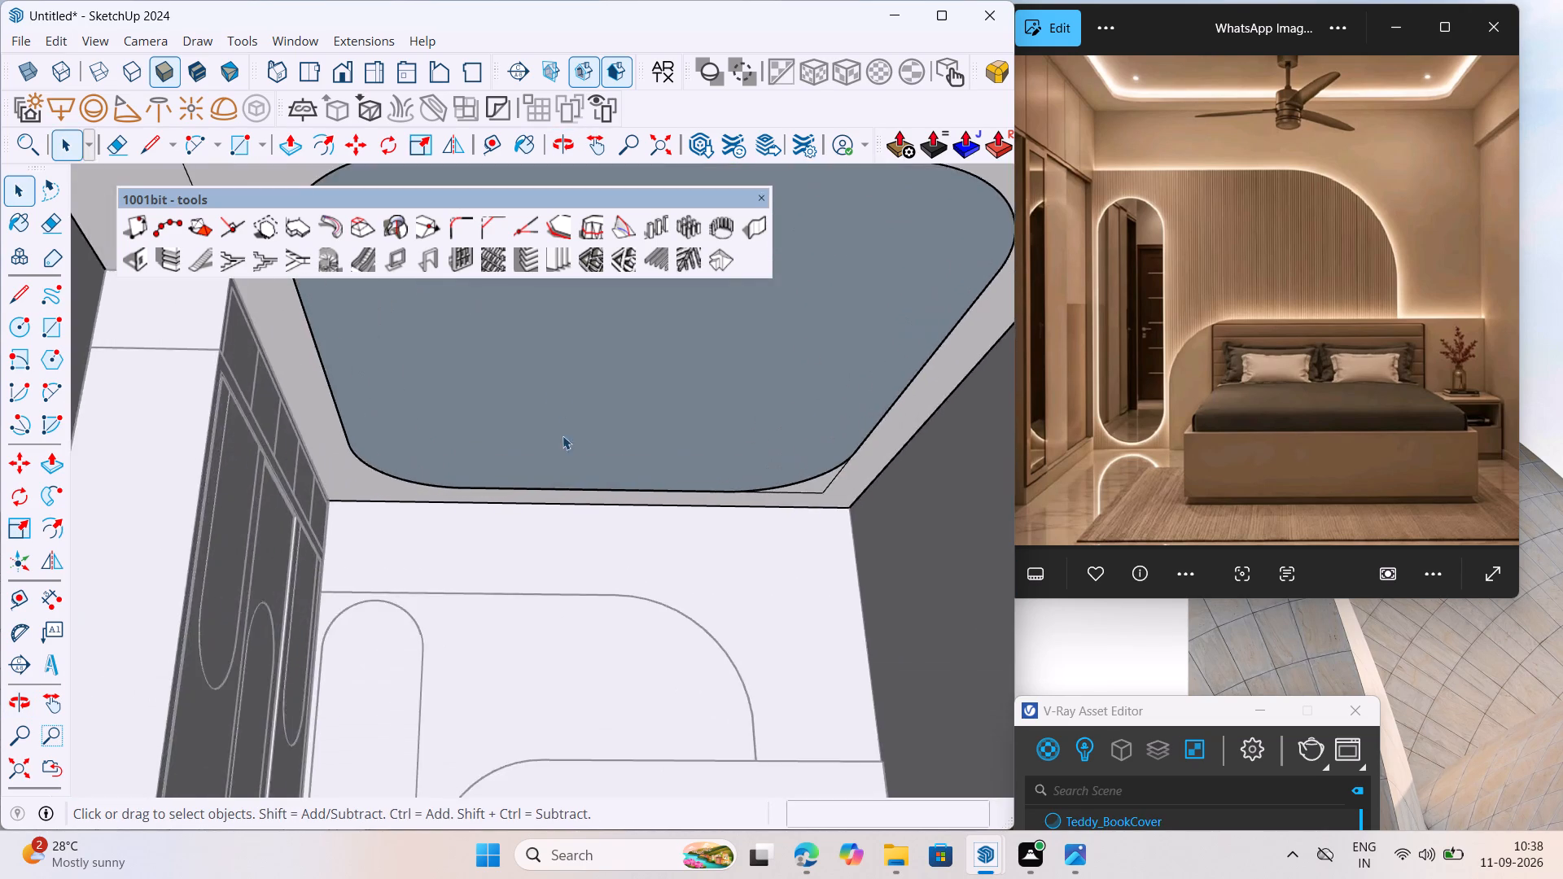
pyautogui.scroll(-7, 563, 474)
pyautogui.hotkey('ctrl', 'z')
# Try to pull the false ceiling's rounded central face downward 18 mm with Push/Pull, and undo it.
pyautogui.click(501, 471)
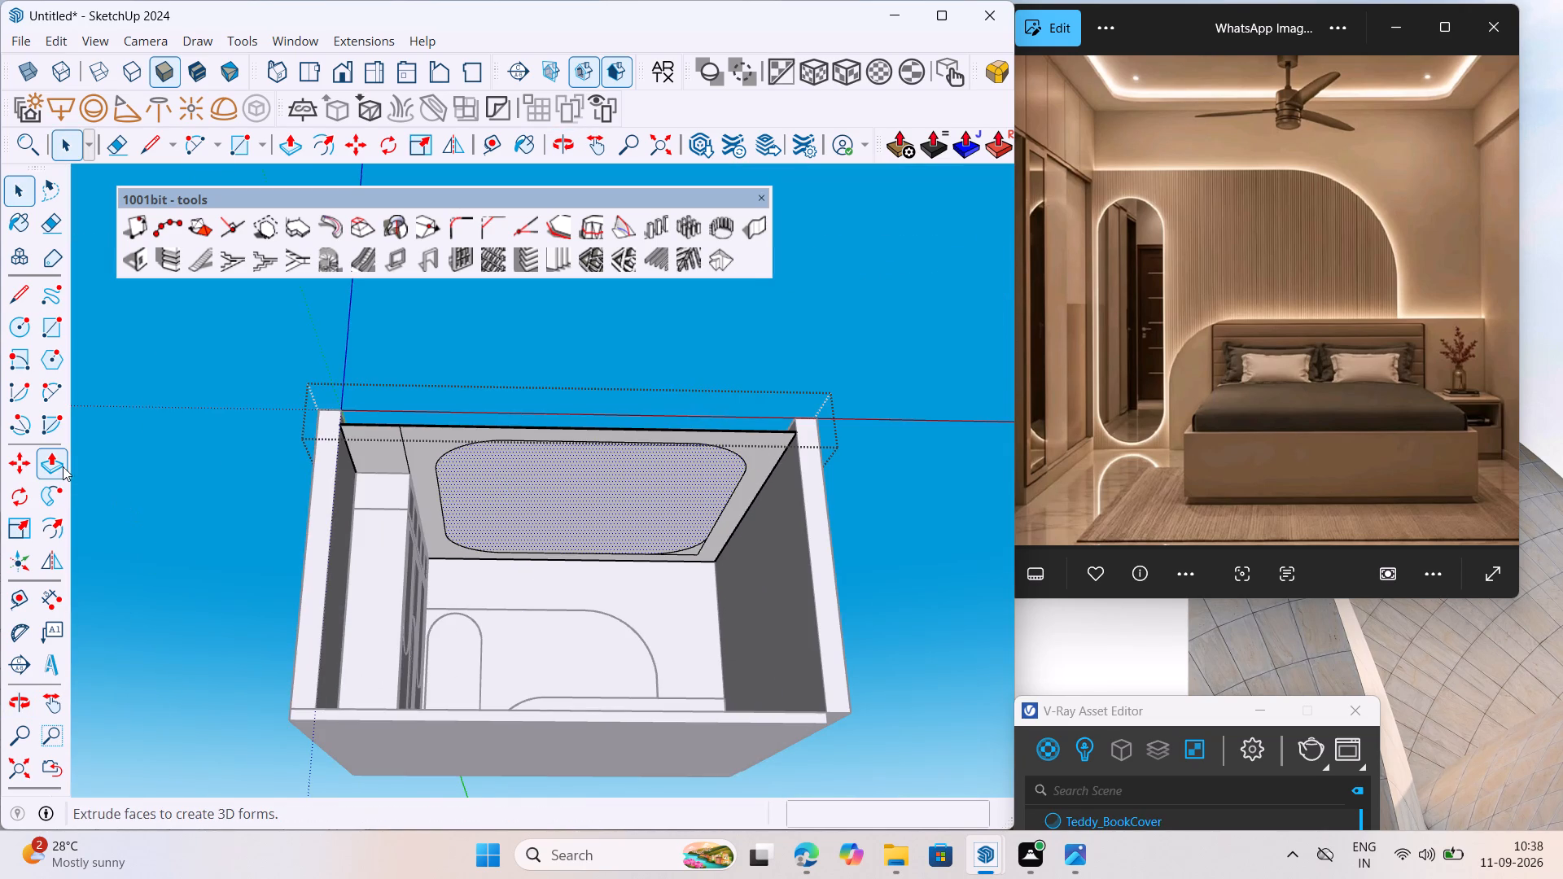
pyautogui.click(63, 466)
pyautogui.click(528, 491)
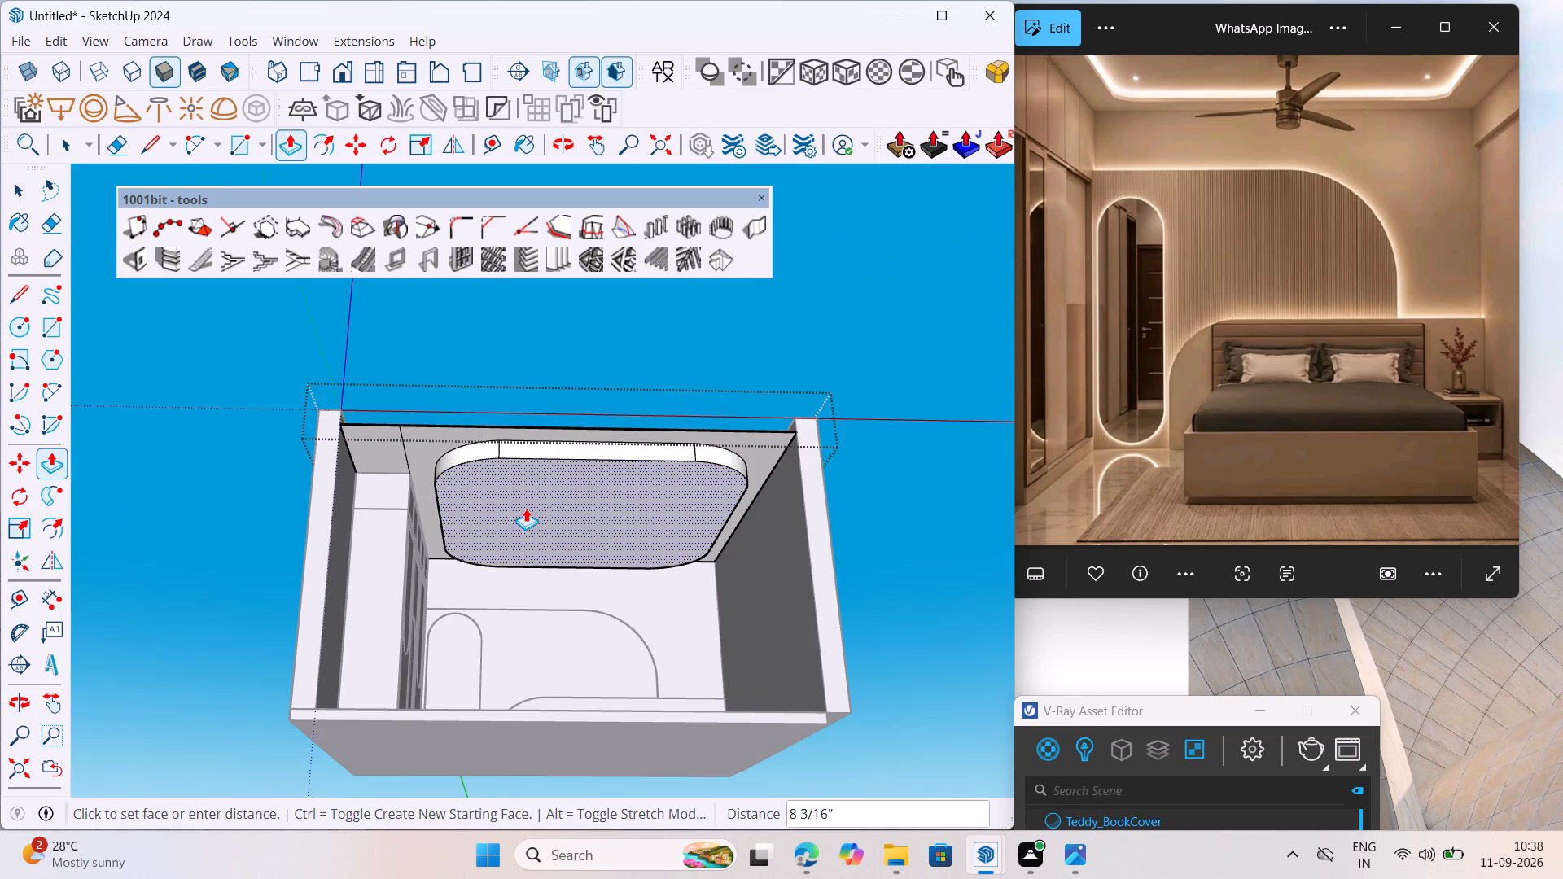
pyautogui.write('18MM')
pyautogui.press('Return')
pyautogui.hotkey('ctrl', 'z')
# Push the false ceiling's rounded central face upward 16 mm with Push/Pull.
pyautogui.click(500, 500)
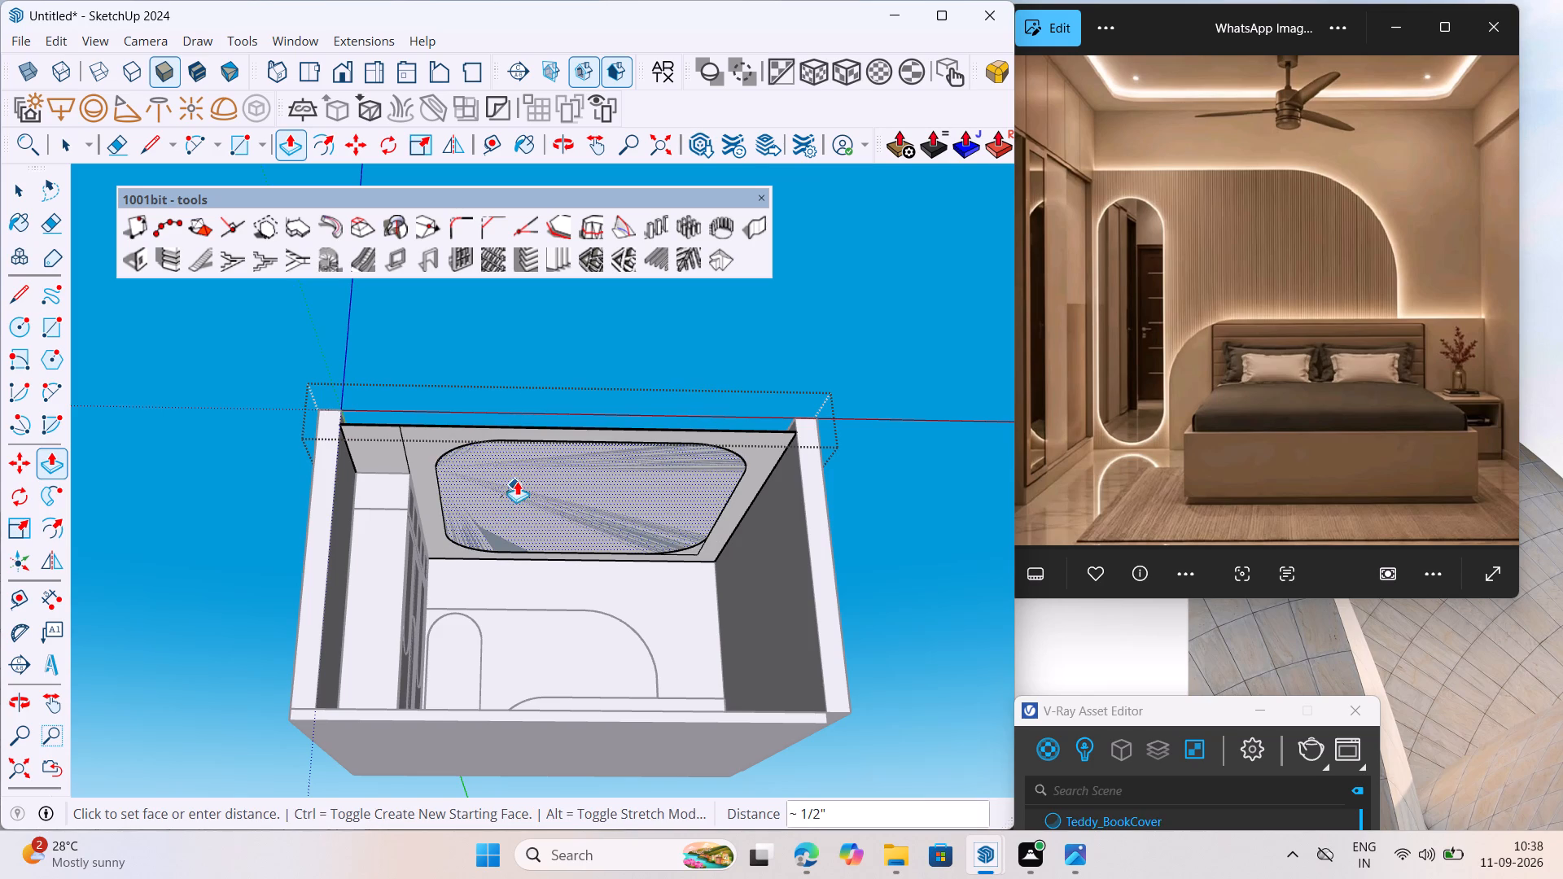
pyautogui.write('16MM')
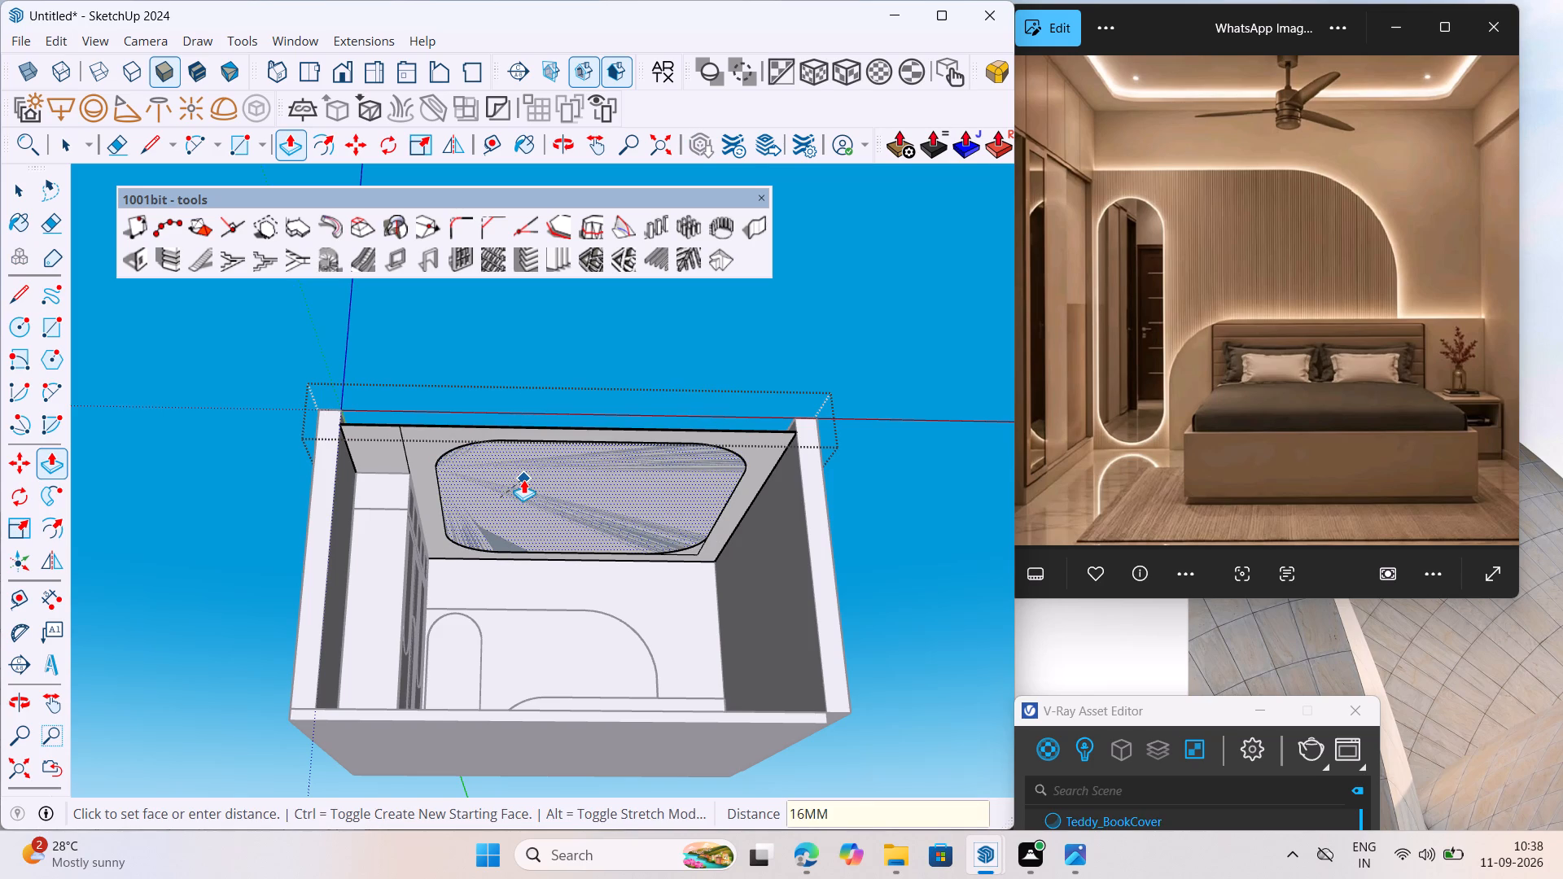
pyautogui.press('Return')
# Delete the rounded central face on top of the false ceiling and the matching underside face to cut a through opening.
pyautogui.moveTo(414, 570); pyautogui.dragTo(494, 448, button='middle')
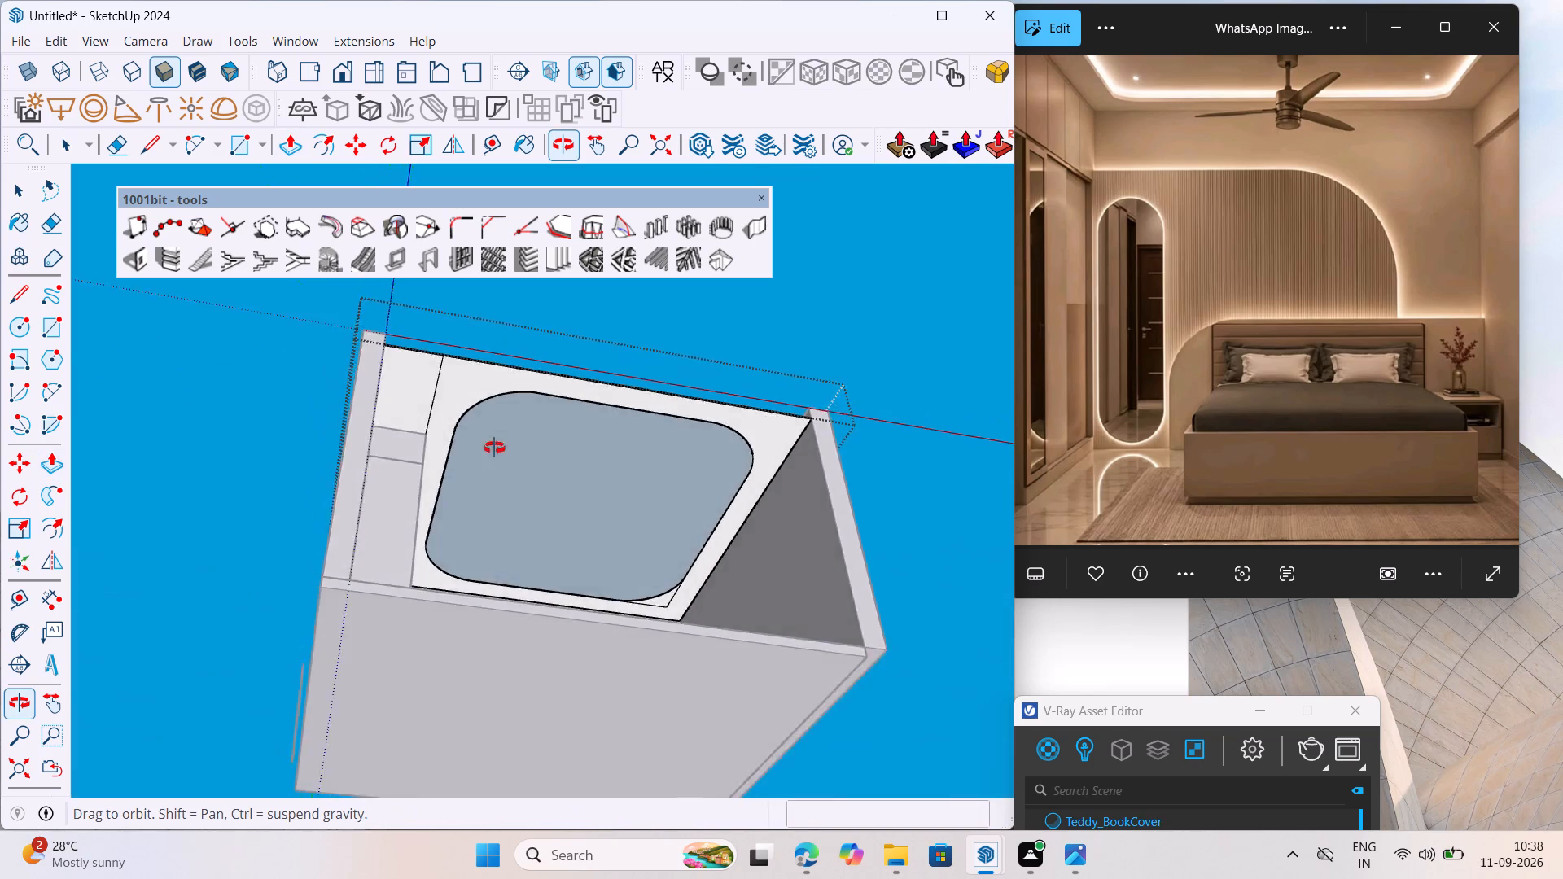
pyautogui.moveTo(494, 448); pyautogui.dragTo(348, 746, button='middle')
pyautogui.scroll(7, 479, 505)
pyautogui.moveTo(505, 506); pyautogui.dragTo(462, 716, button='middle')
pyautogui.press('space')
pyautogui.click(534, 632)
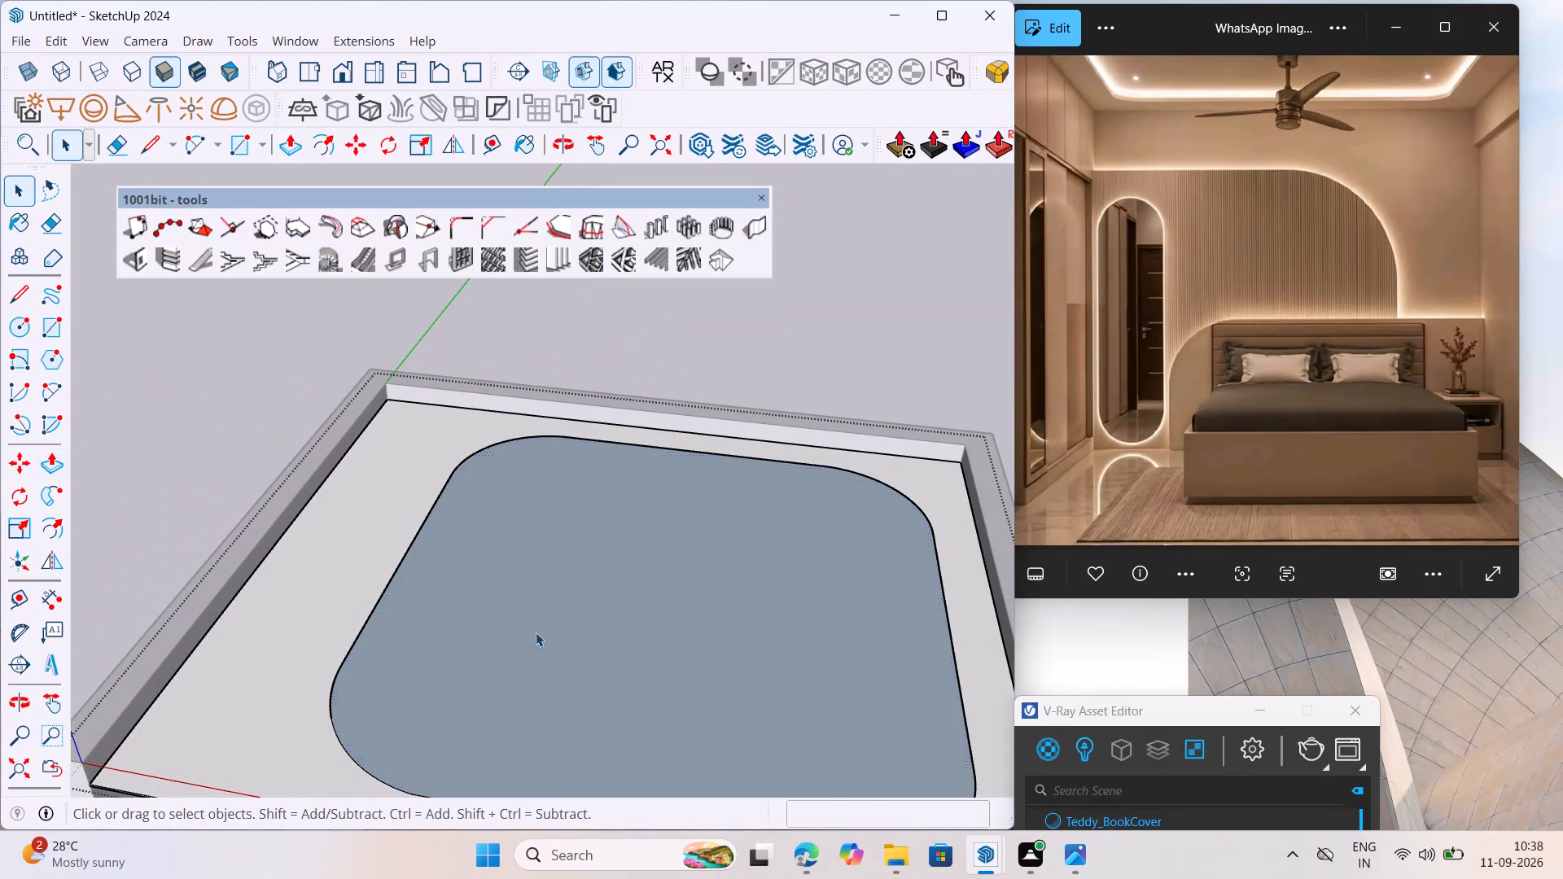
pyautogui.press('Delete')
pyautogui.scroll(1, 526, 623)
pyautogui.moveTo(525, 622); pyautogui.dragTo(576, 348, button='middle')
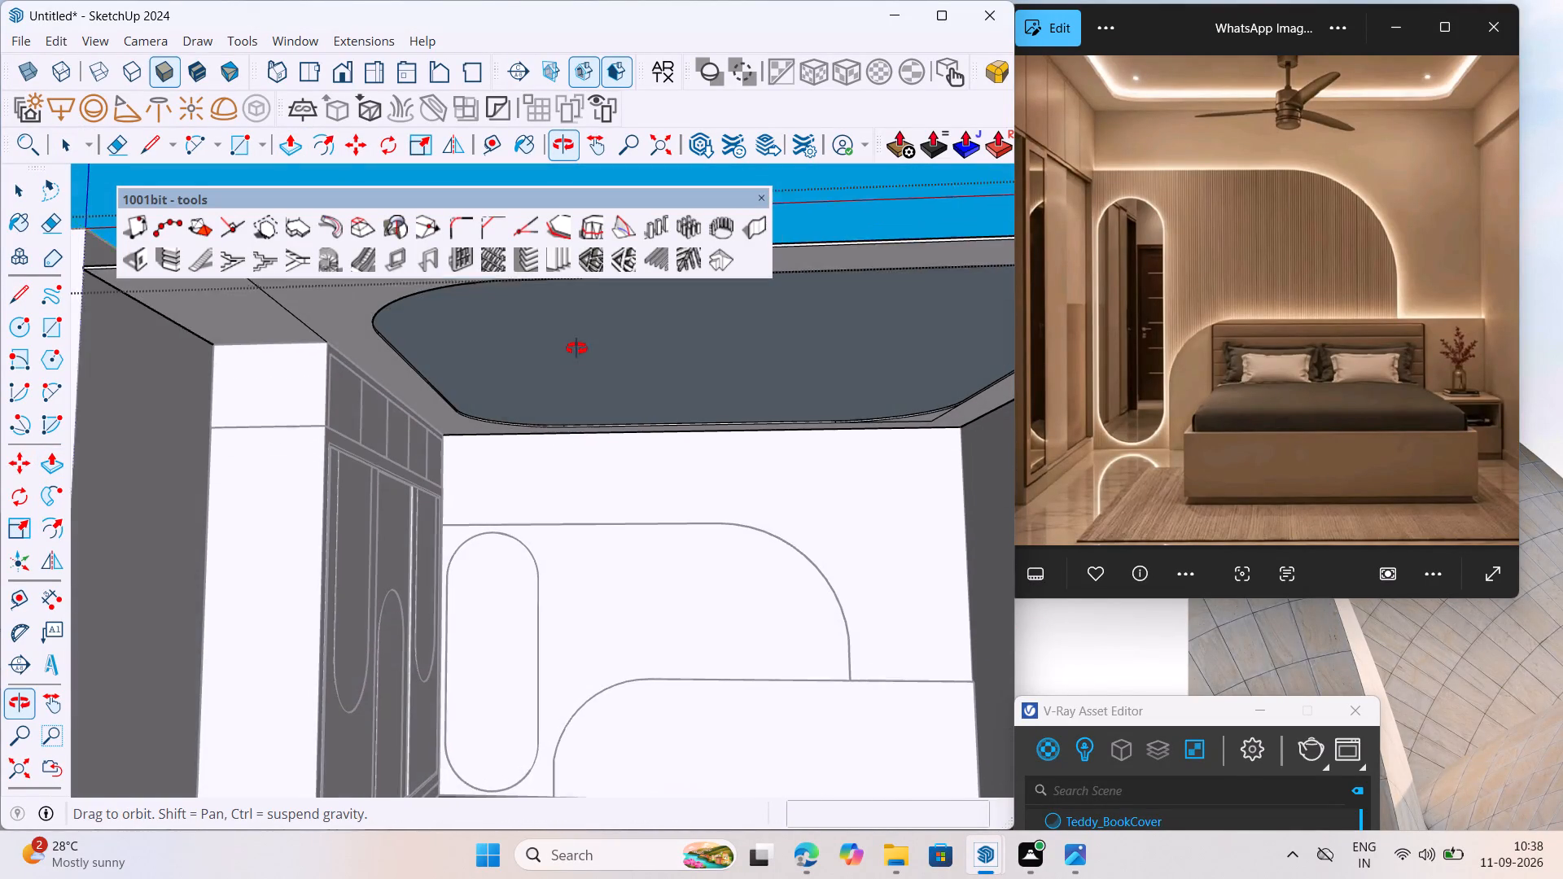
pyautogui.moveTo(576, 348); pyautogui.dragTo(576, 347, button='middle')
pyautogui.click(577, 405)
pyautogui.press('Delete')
# Examine the false ceiling's rounded opening and its inner edges from above, especially along the wardrobe side.
pyautogui.scroll(-2, 518, 441)
pyautogui.moveTo(526, 443); pyautogui.dragTo(530, 738, button='middle')
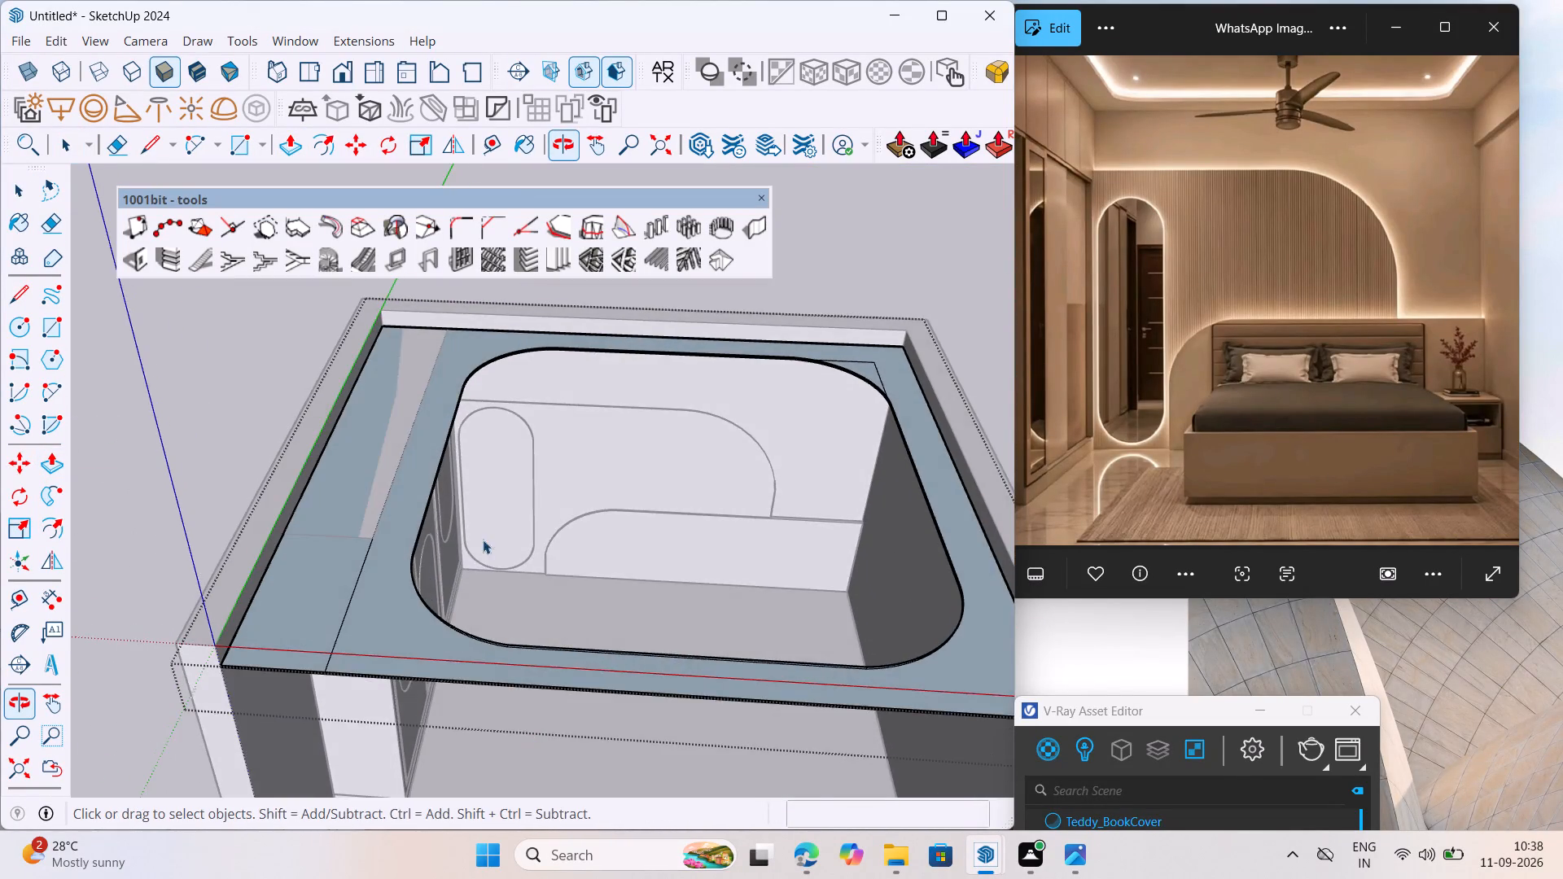
pyautogui.scroll(-6, 503, 620)
pyautogui.moveTo(504, 639); pyautogui.dragTo(571, 692, button='middle')
pyautogui.scroll(5, 443, 699)
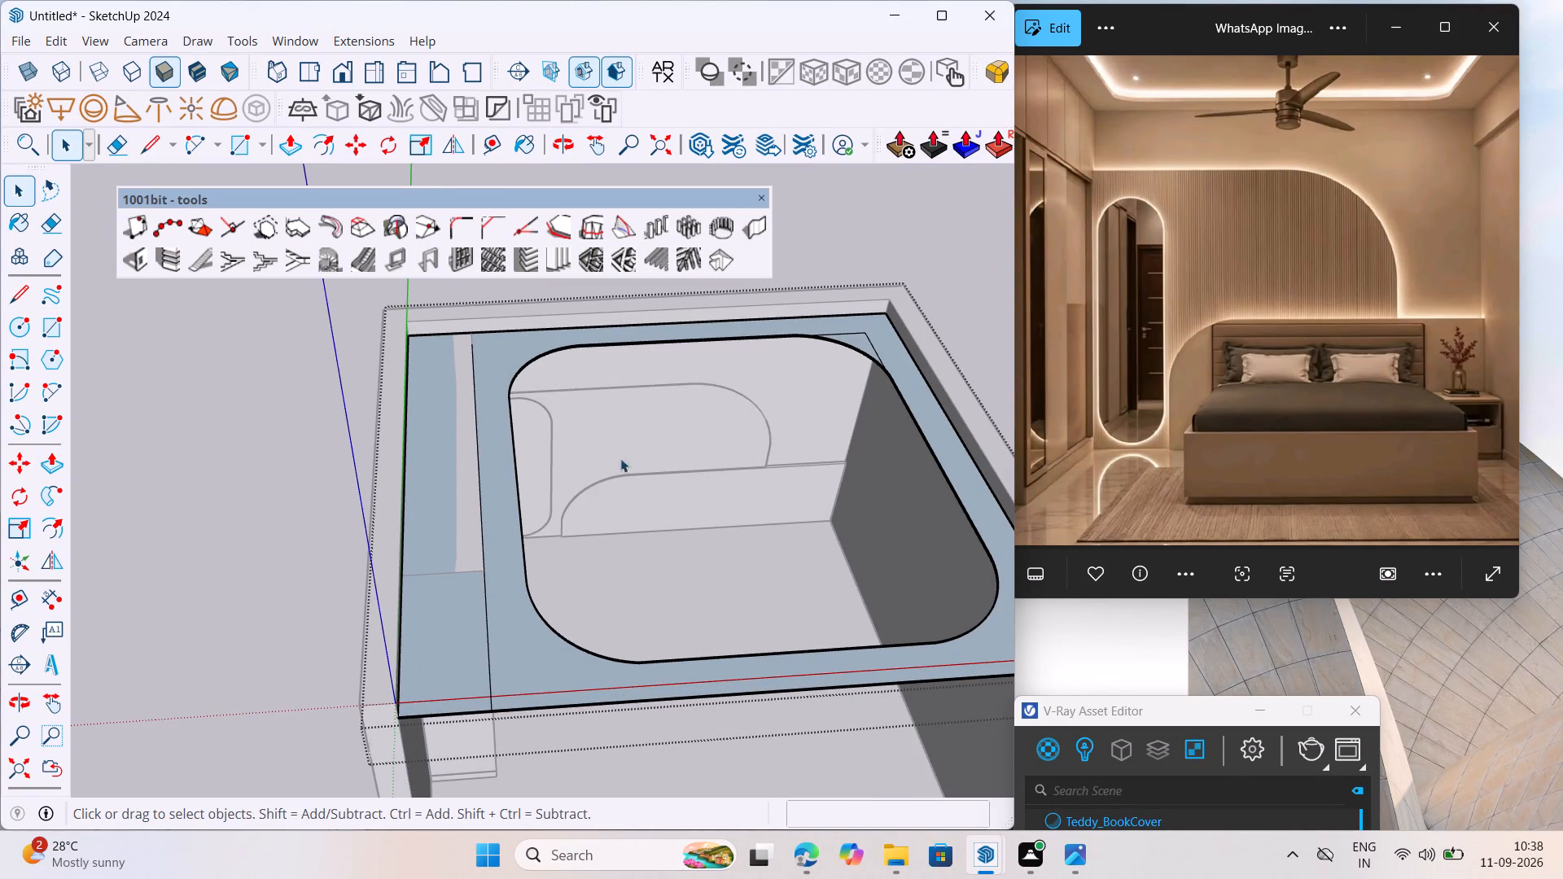
pyautogui.moveTo(552, 577); pyautogui.dragTo(532, 566, button='middle')
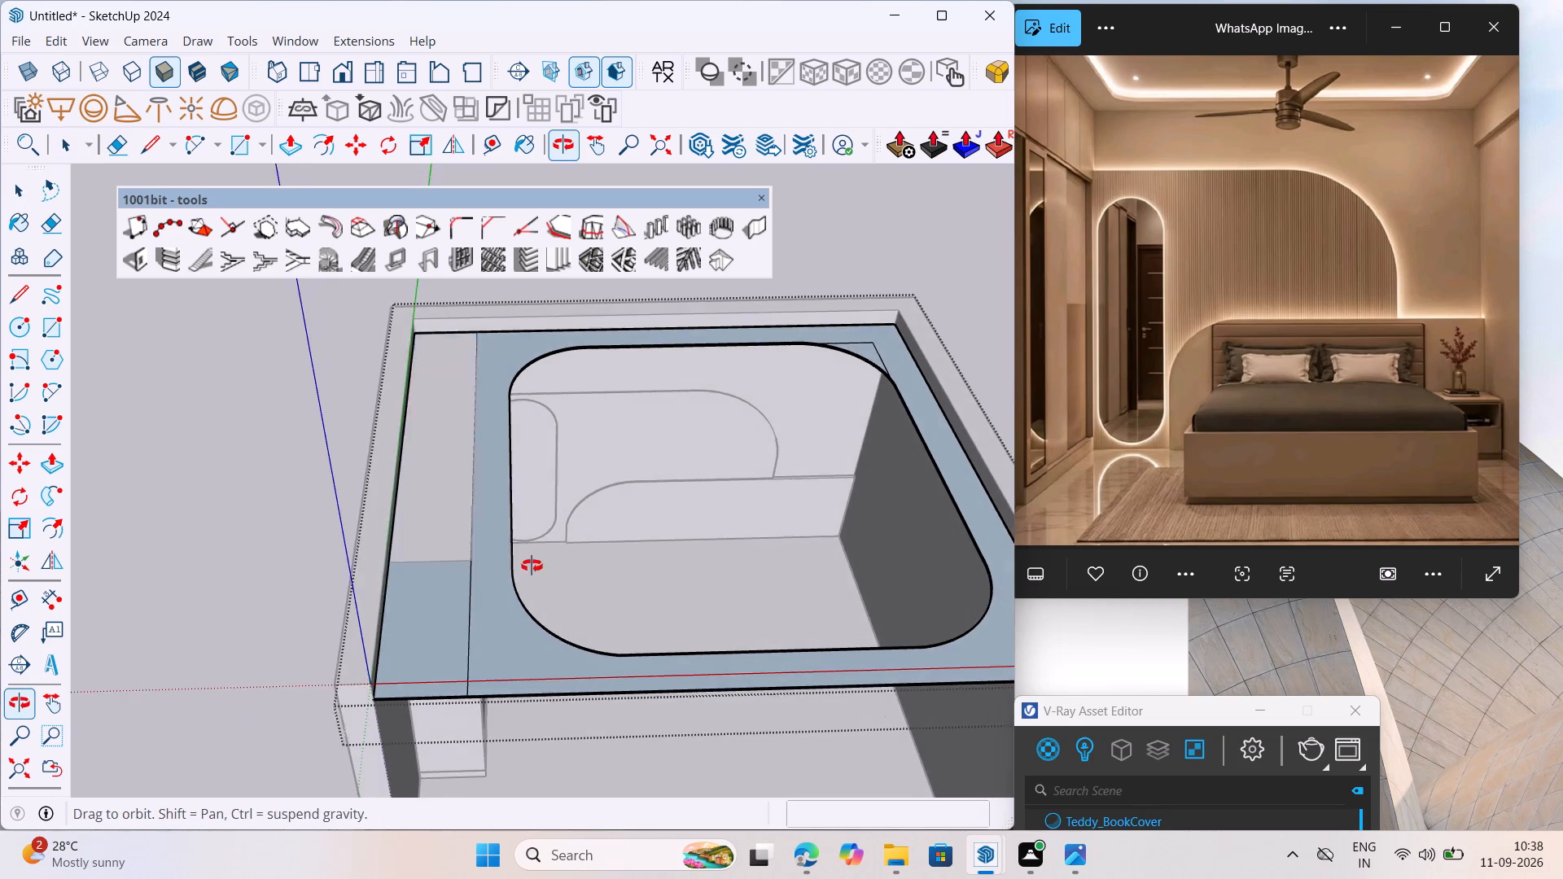
pyautogui.moveTo(532, 566); pyautogui.dragTo(449, 515, button='middle')
pyautogui.scroll(6, 449, 516)
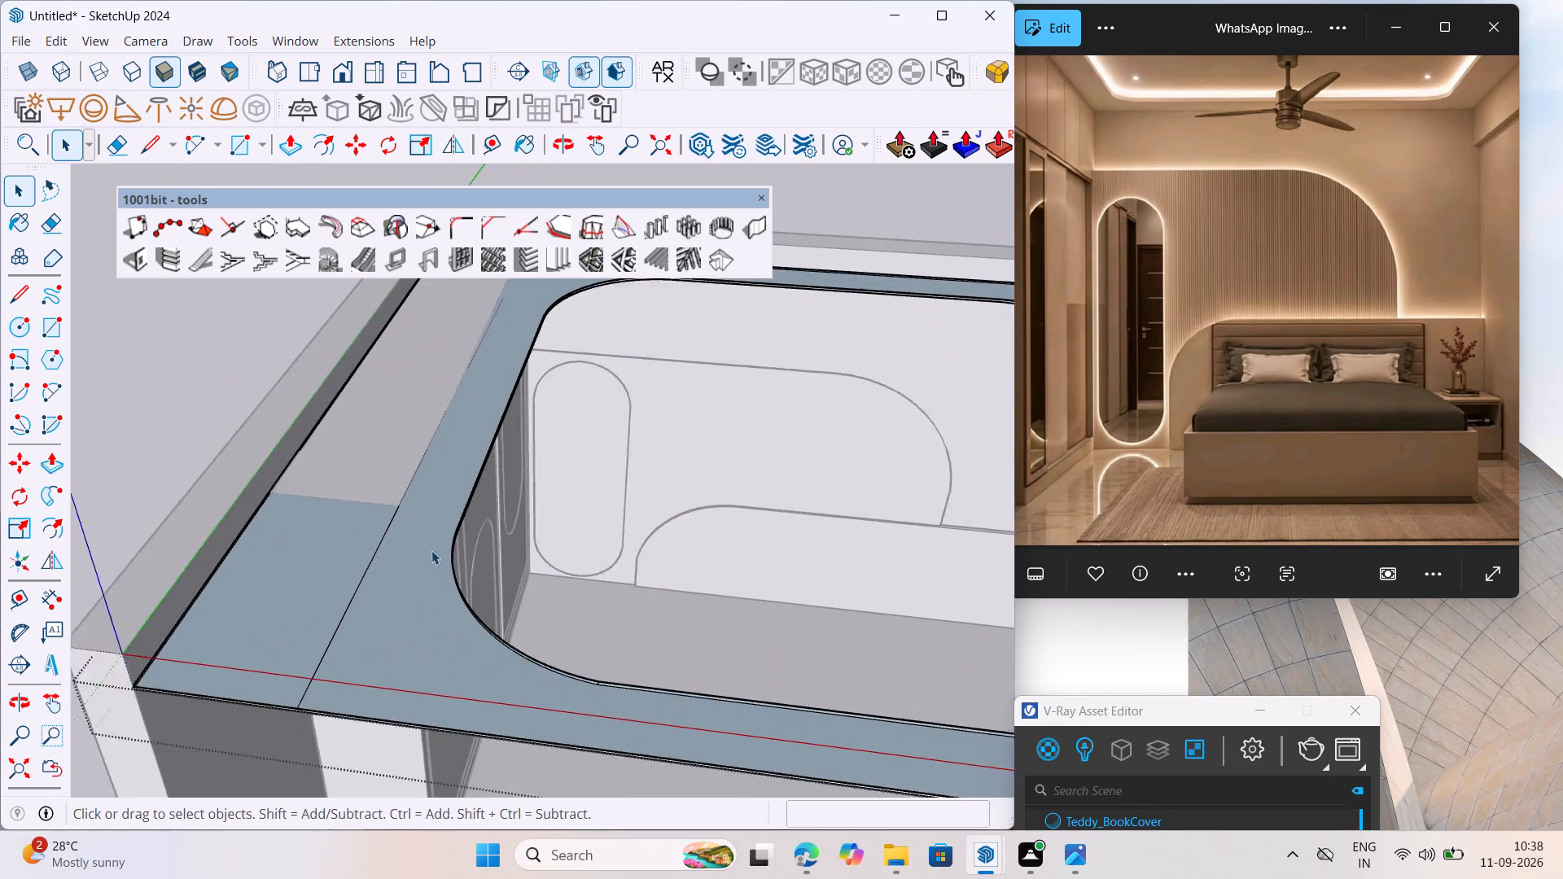
pyautogui.moveTo(462, 581); pyautogui.dragTo(137, 536, button='middle')
pyautogui.scroll(-8, 399, 471)
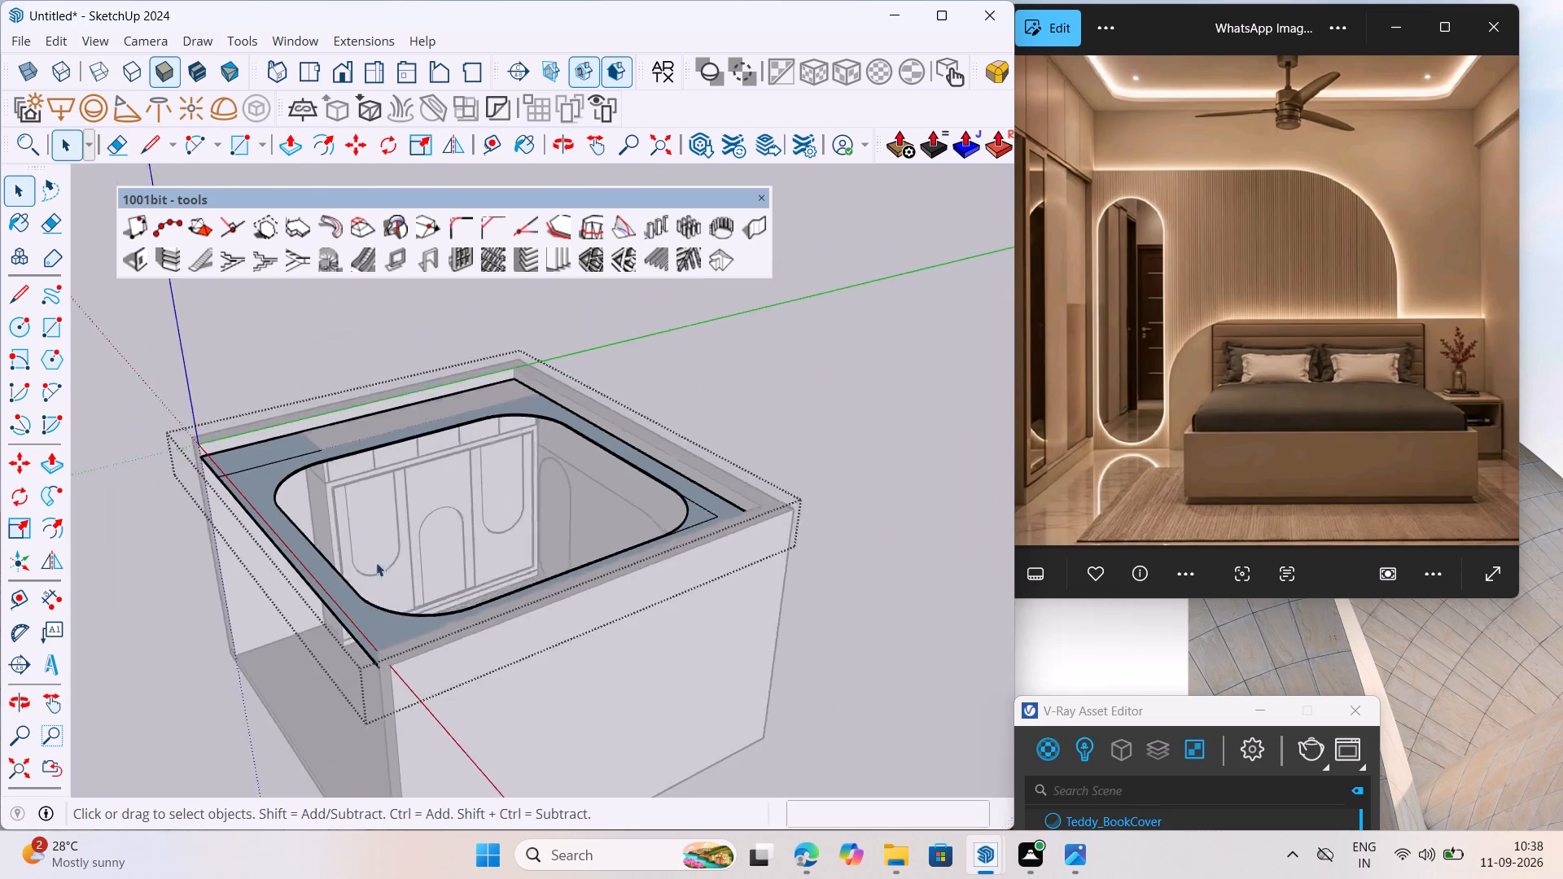
pyautogui.scroll(-1, 376, 562)
pyautogui.moveTo(337, 600); pyautogui.dragTo(783, 702, button='middle')
pyautogui.scroll(15, 474, 446)
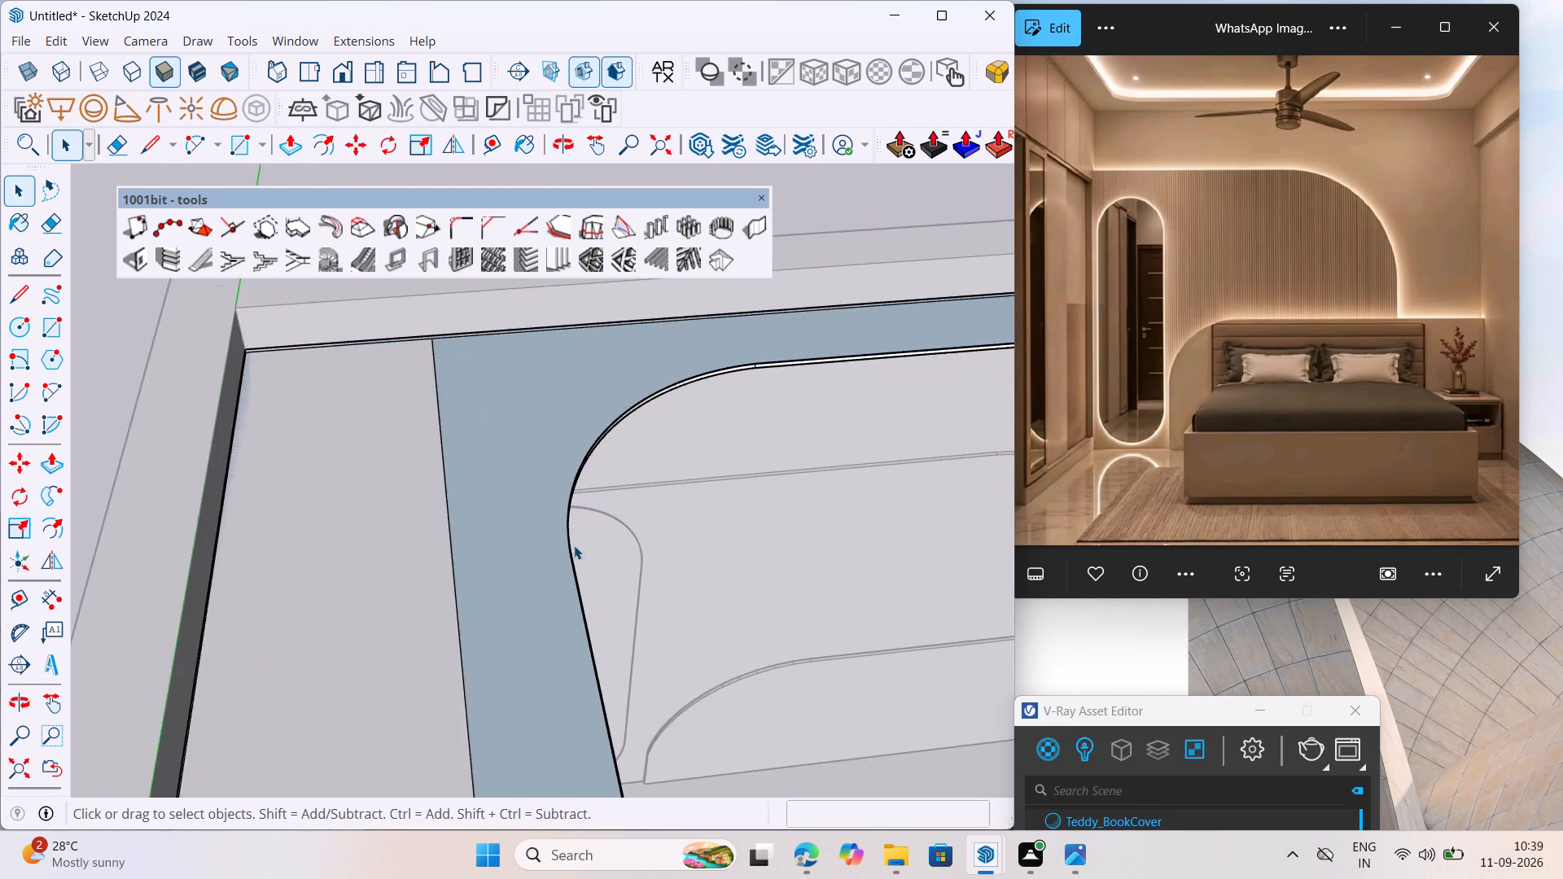
pyautogui.scroll(3, 574, 545)
pyautogui.moveTo(560, 586); pyautogui.dragTo(631, 480, button='middle')
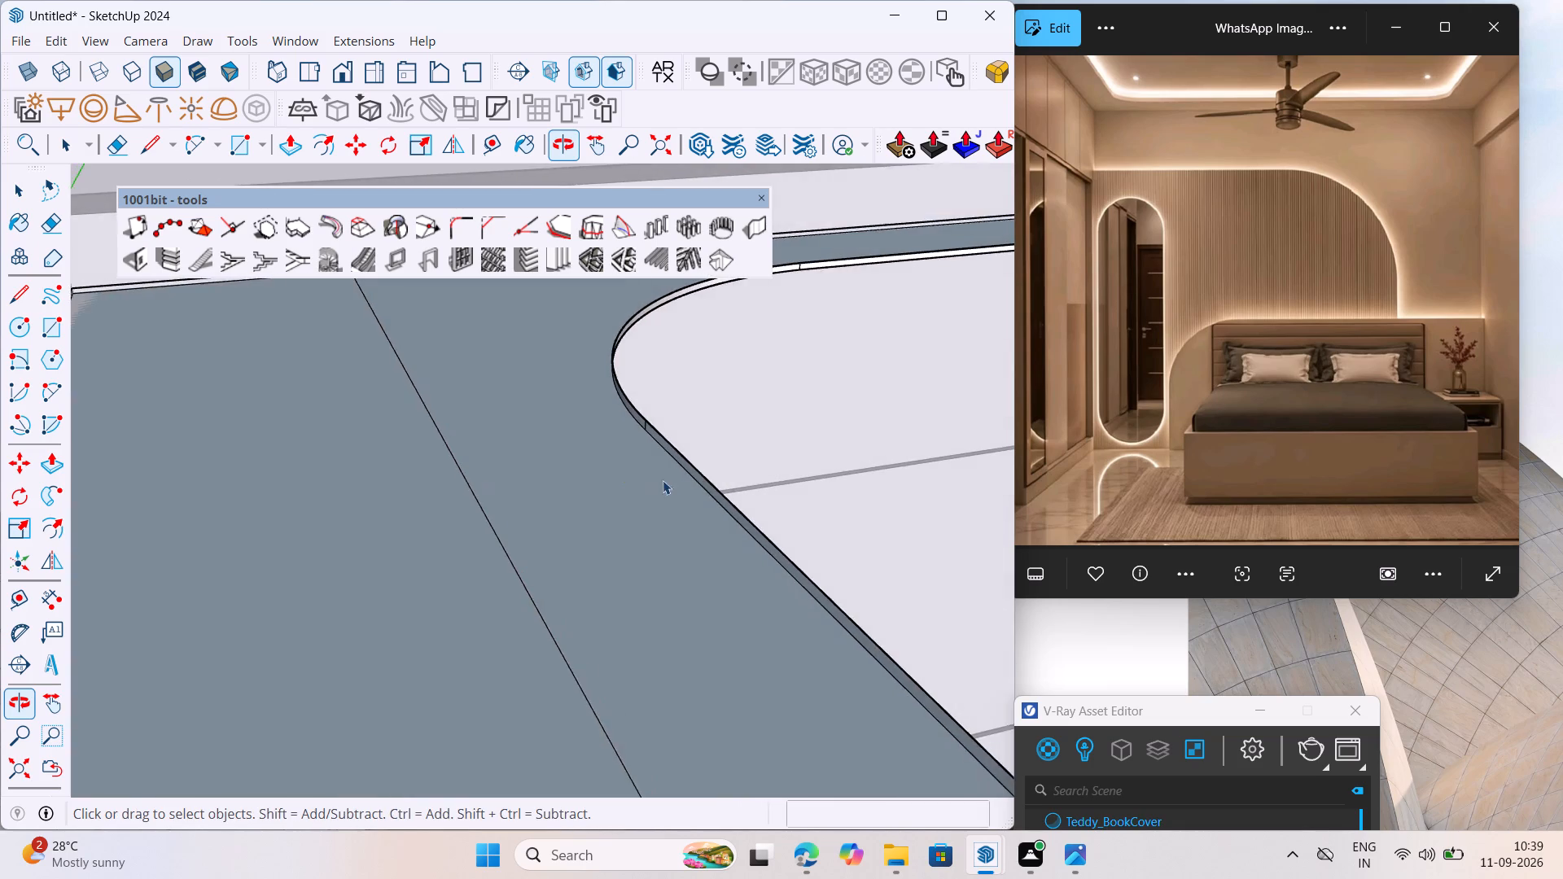
pyautogui.scroll(6, 672, 479)
pyautogui.click(718, 489)
pyautogui.click(735, 500)
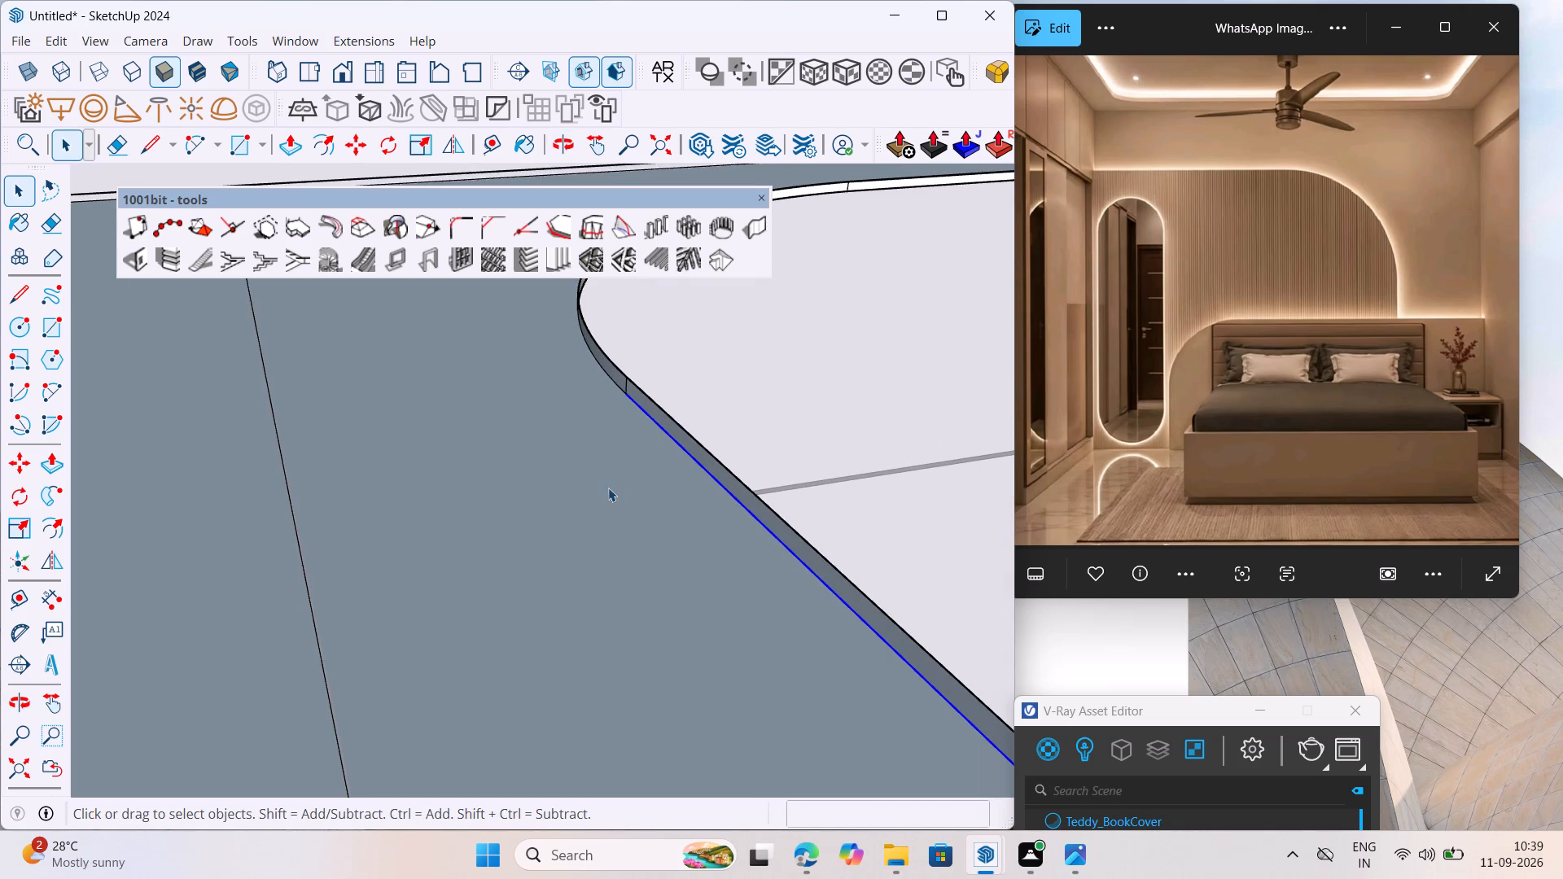
pyautogui.scroll(-7, 578, 470)
pyautogui.moveTo(593, 421); pyautogui.dragTo(444, 403, button='middle')
pyautogui.scroll(-6, 481, 385)
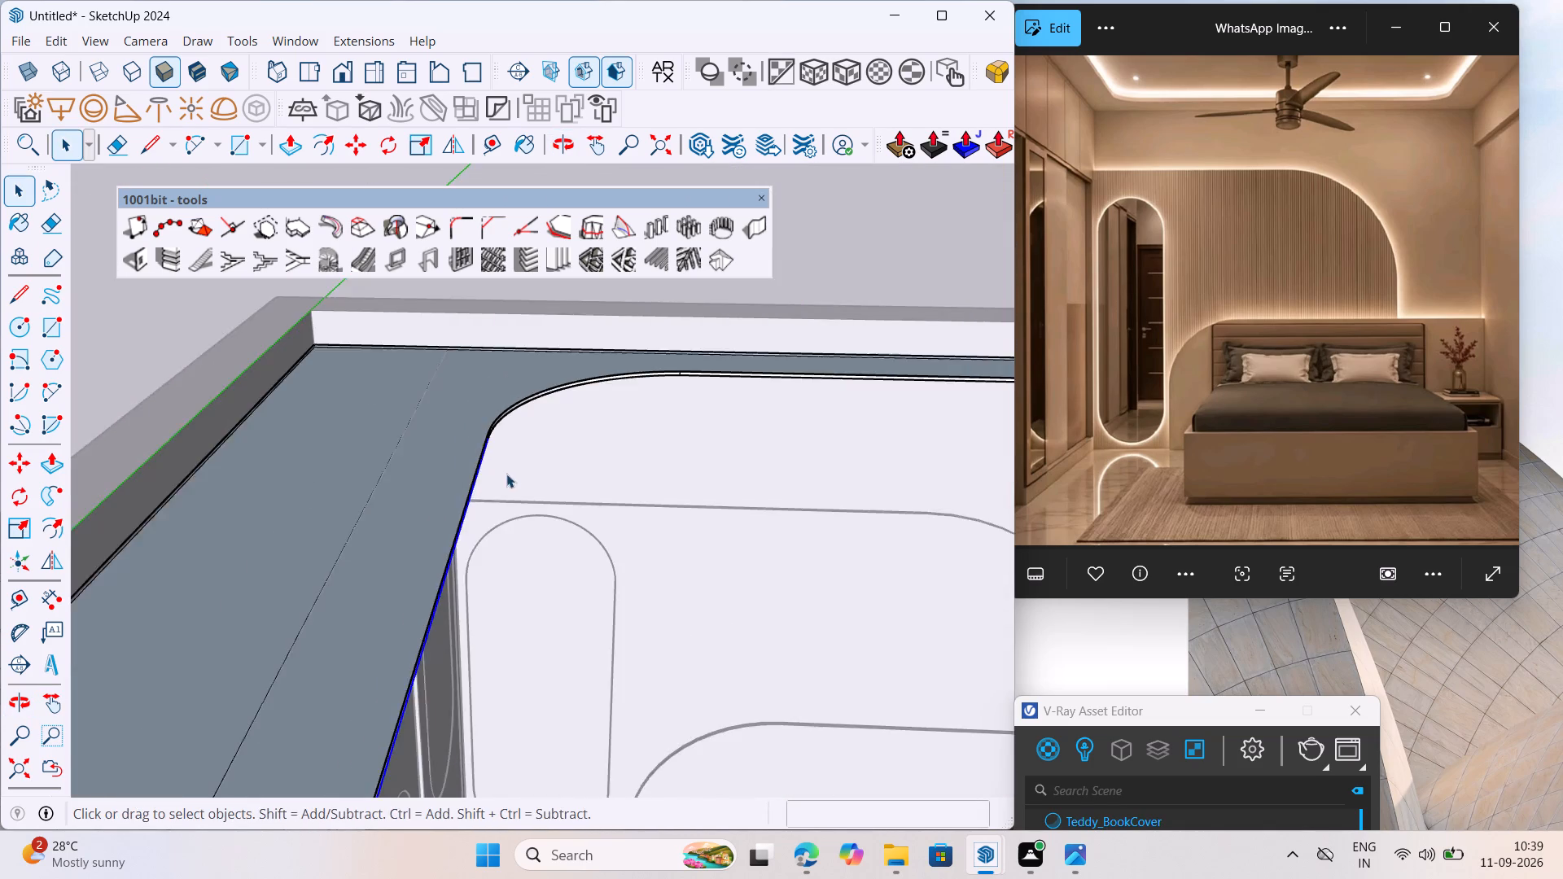
pyautogui.moveTo(512, 471); pyautogui.dragTo(440, 418, button='middle')
pyautogui.scroll(-4, 496, 391)
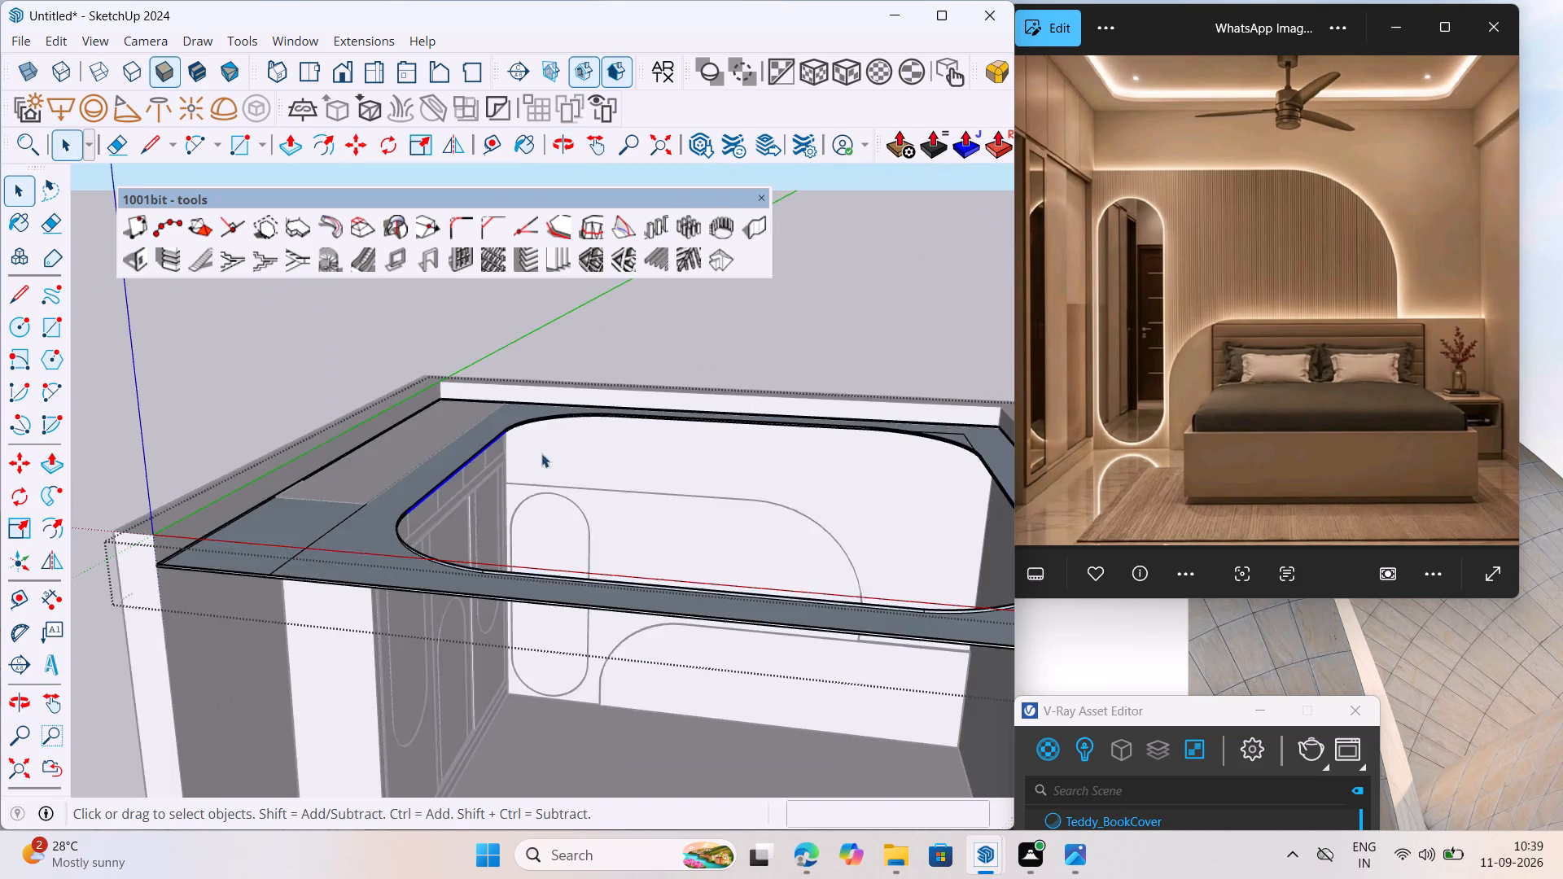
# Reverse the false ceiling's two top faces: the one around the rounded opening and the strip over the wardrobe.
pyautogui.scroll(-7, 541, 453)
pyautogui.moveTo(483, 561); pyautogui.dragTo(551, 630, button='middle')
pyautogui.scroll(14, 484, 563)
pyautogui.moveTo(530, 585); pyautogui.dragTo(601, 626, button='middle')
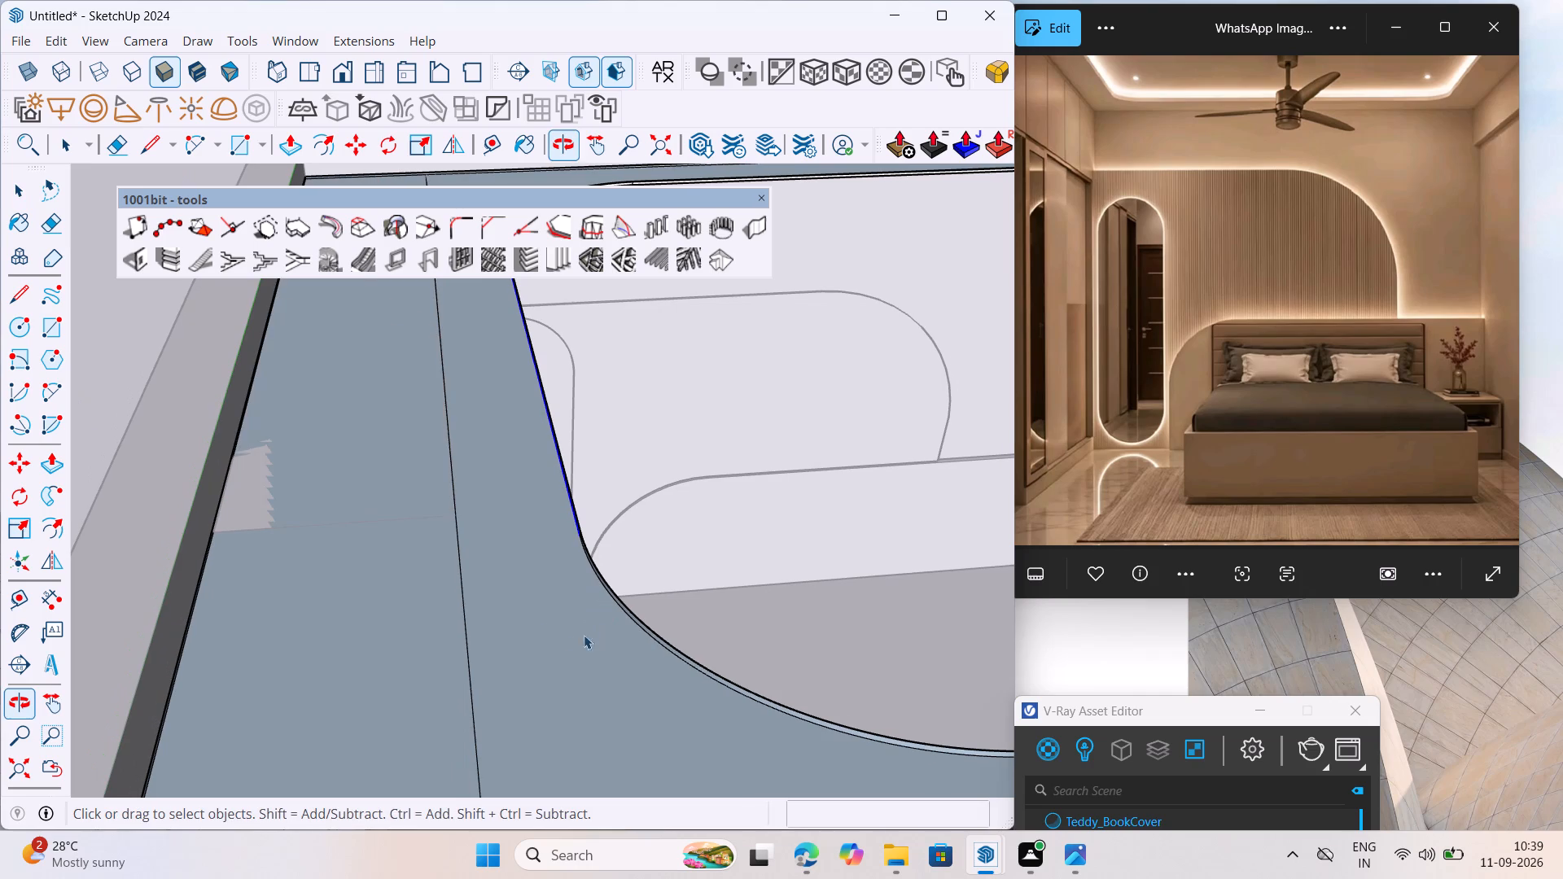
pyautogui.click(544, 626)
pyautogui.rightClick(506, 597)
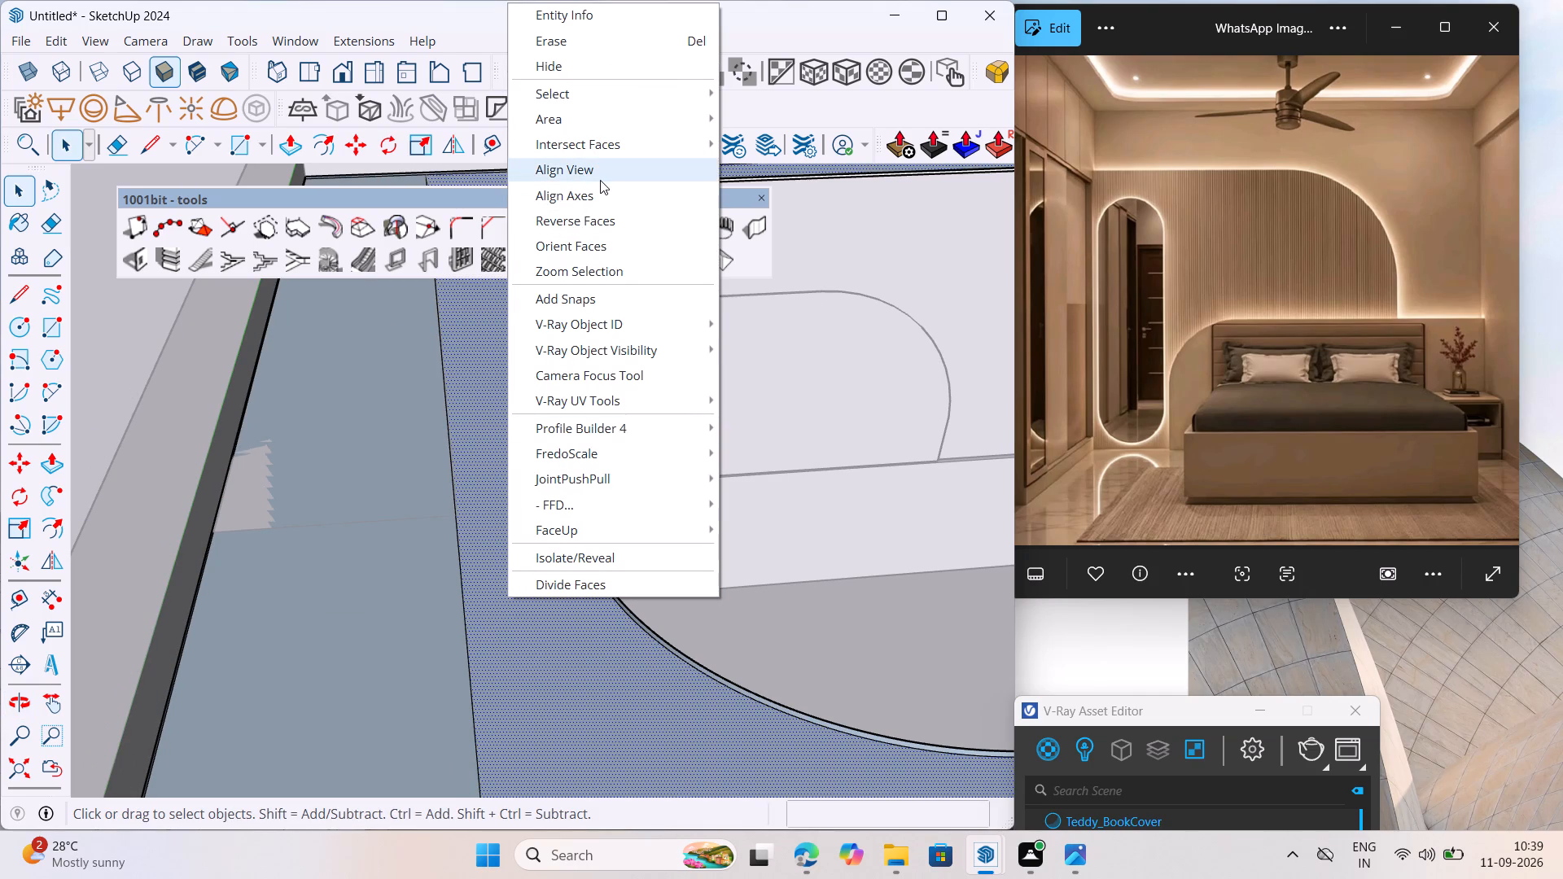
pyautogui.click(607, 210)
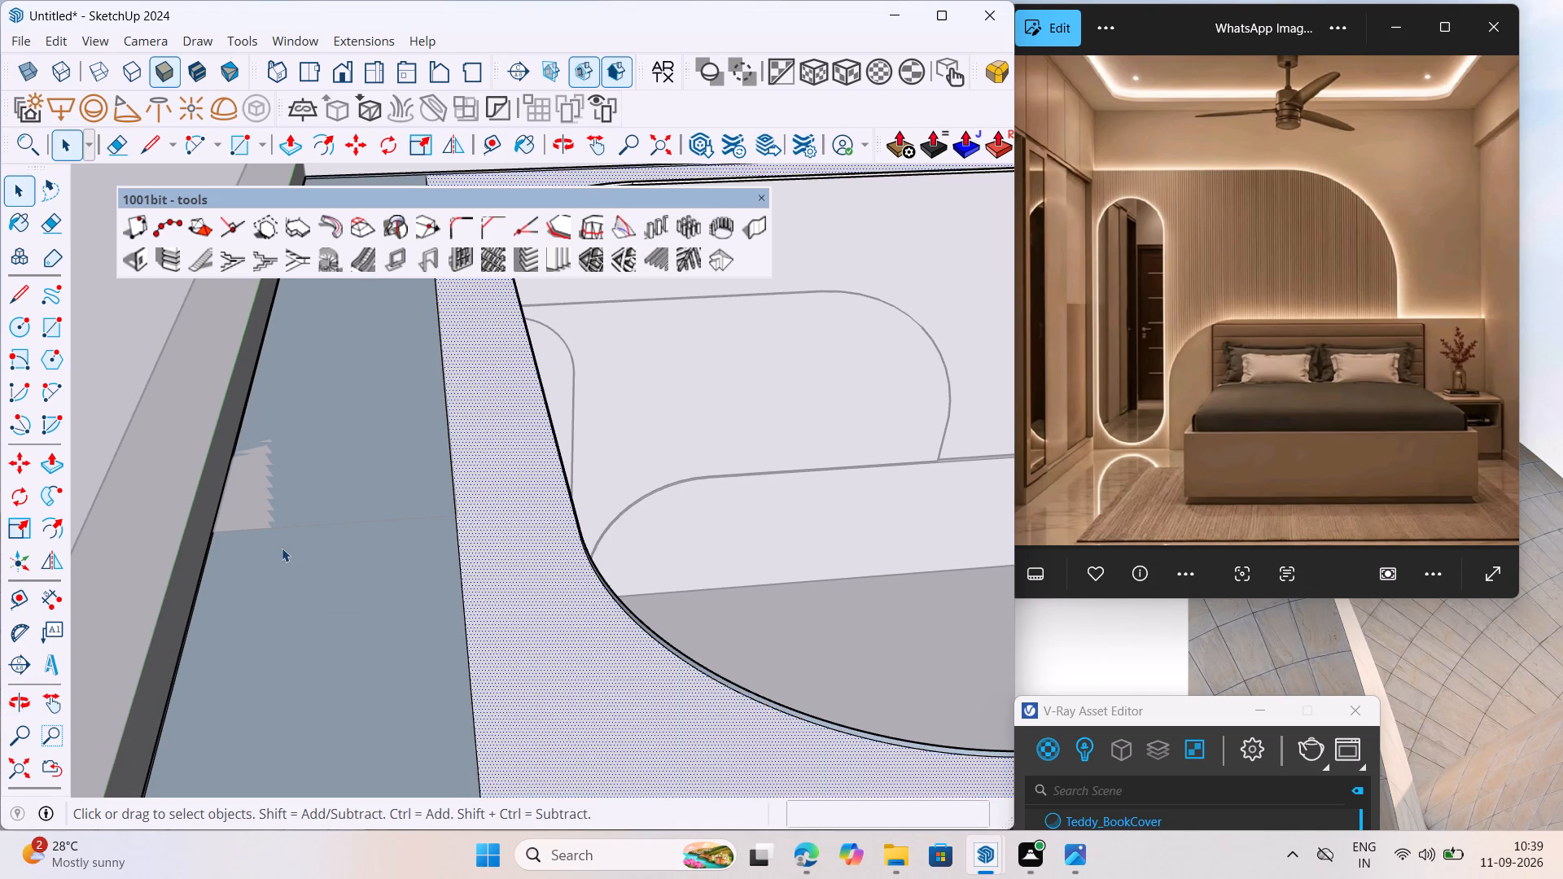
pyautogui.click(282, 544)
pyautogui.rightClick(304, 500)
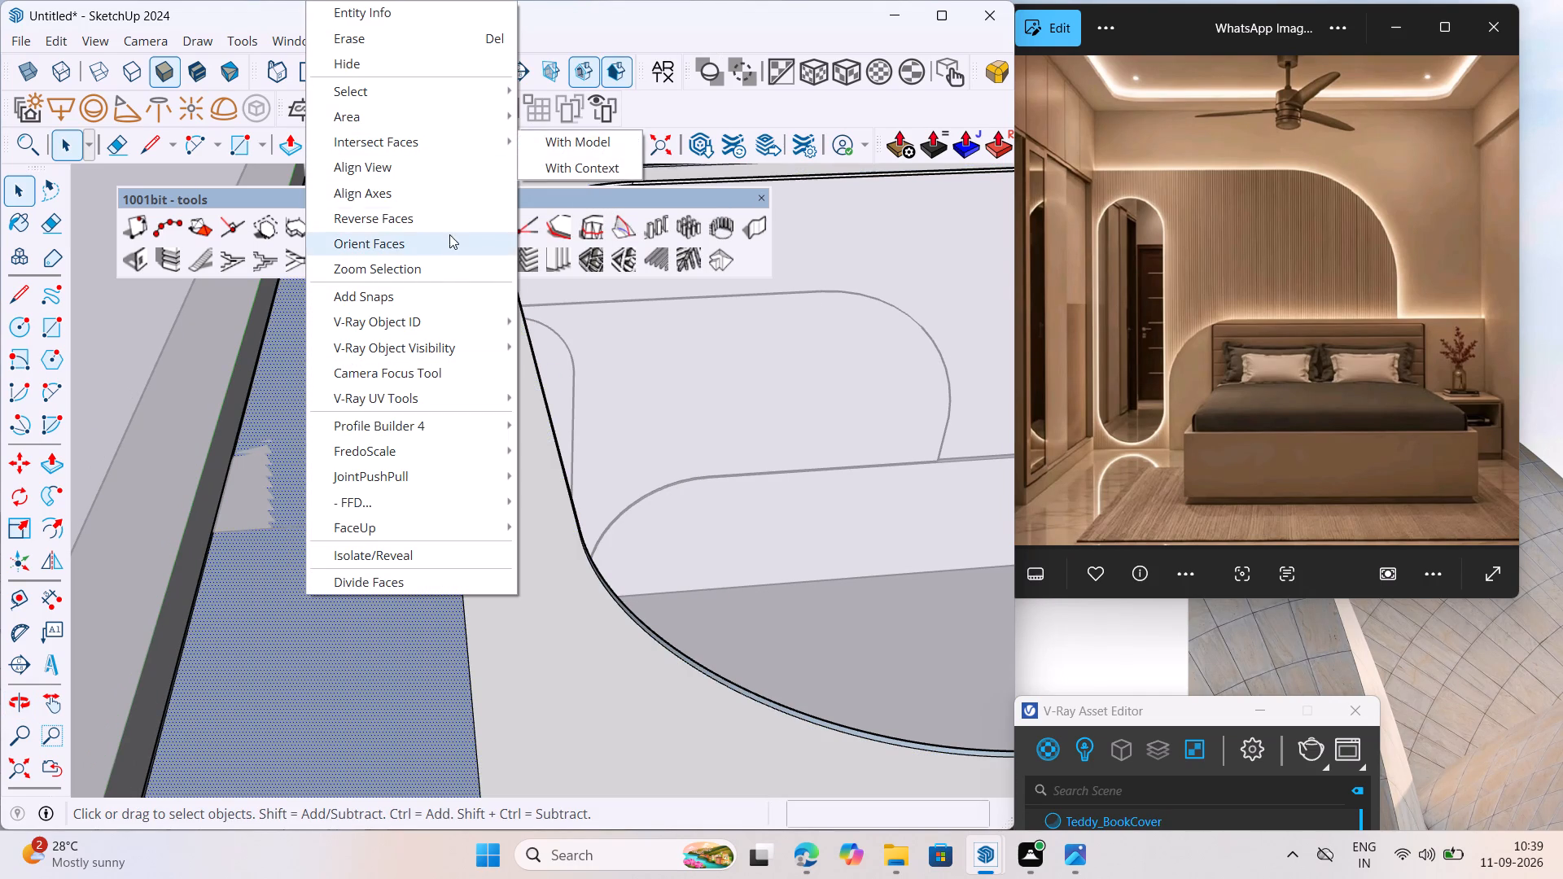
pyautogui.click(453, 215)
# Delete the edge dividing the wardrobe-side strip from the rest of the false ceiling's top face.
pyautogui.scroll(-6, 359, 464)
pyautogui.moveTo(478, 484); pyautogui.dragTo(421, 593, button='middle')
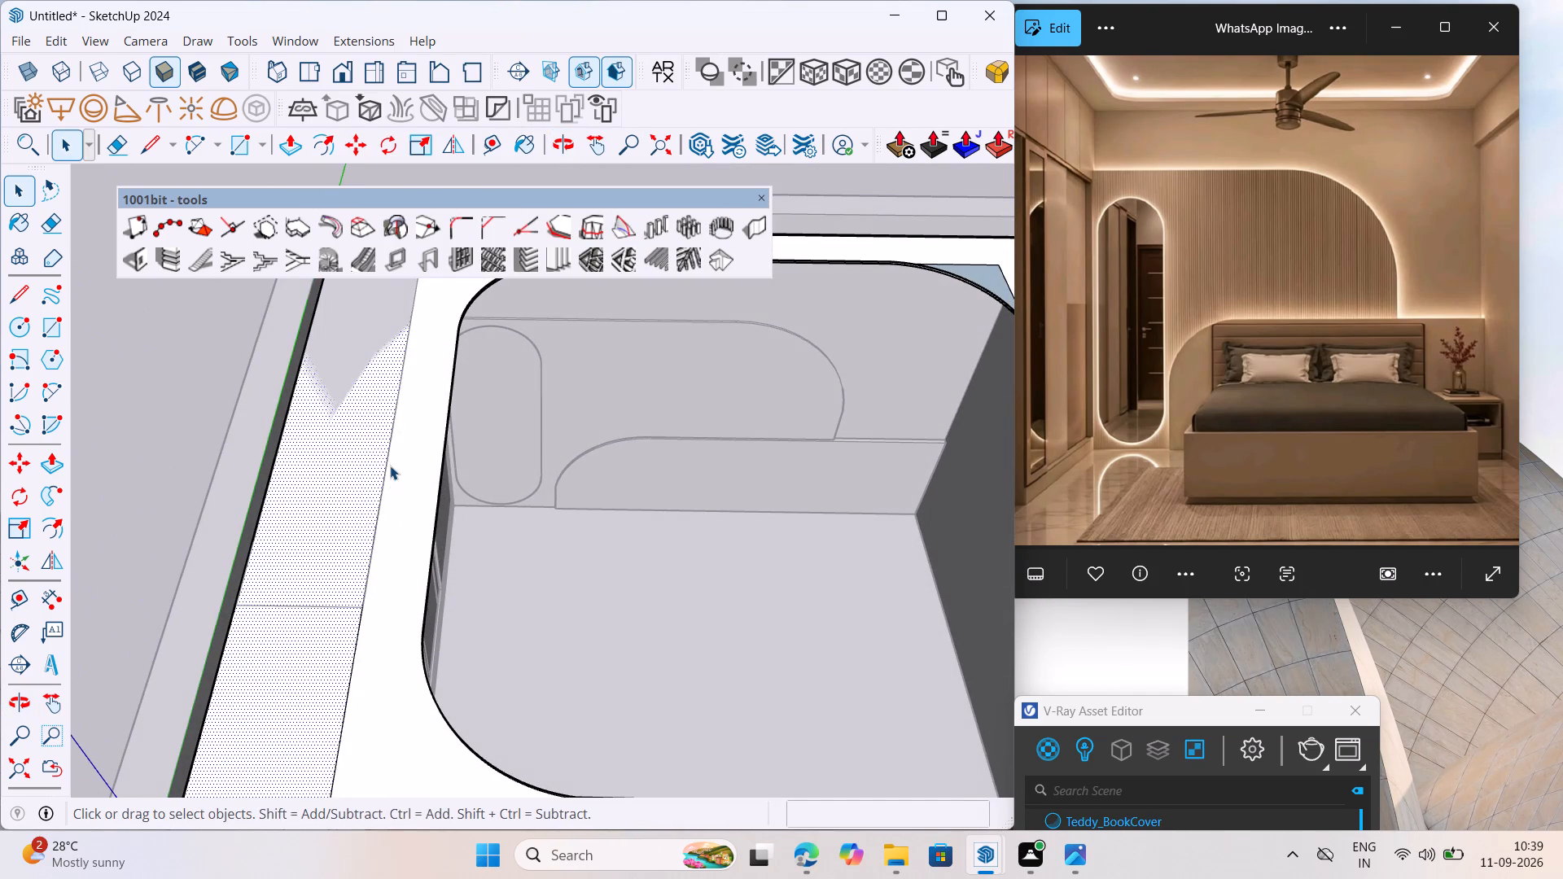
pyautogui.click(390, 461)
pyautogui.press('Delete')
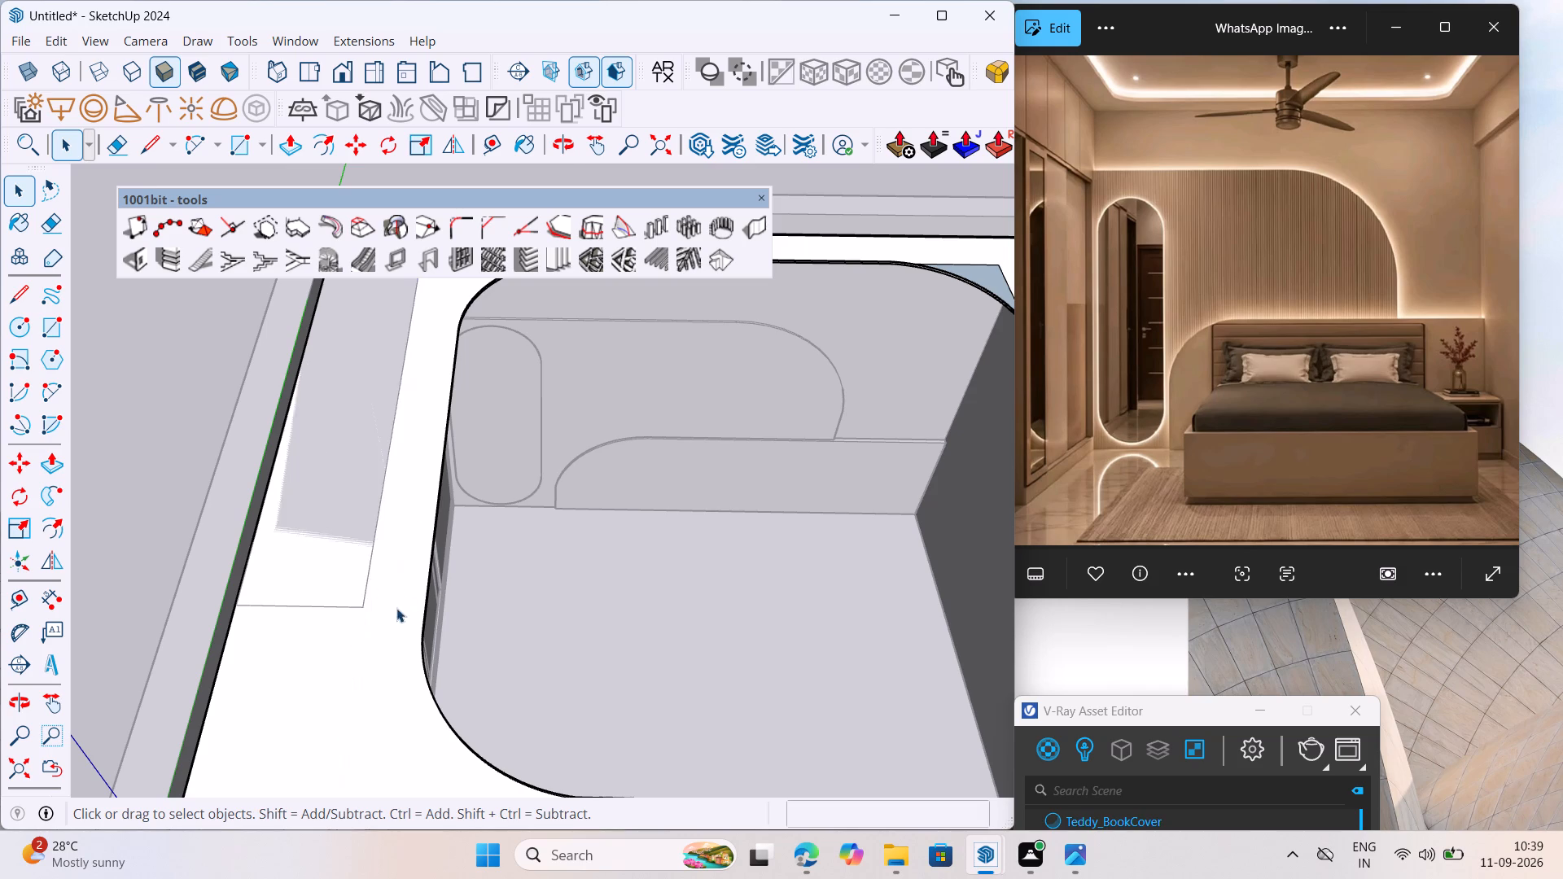
# Examine the triangular corner face outside the arc at the bed-wall corner away from the wardrobe, from above and below.
pyautogui.moveTo(390, 593); pyautogui.dragTo(355, 512, button='middle')
pyautogui.scroll(-10, 367, 513)
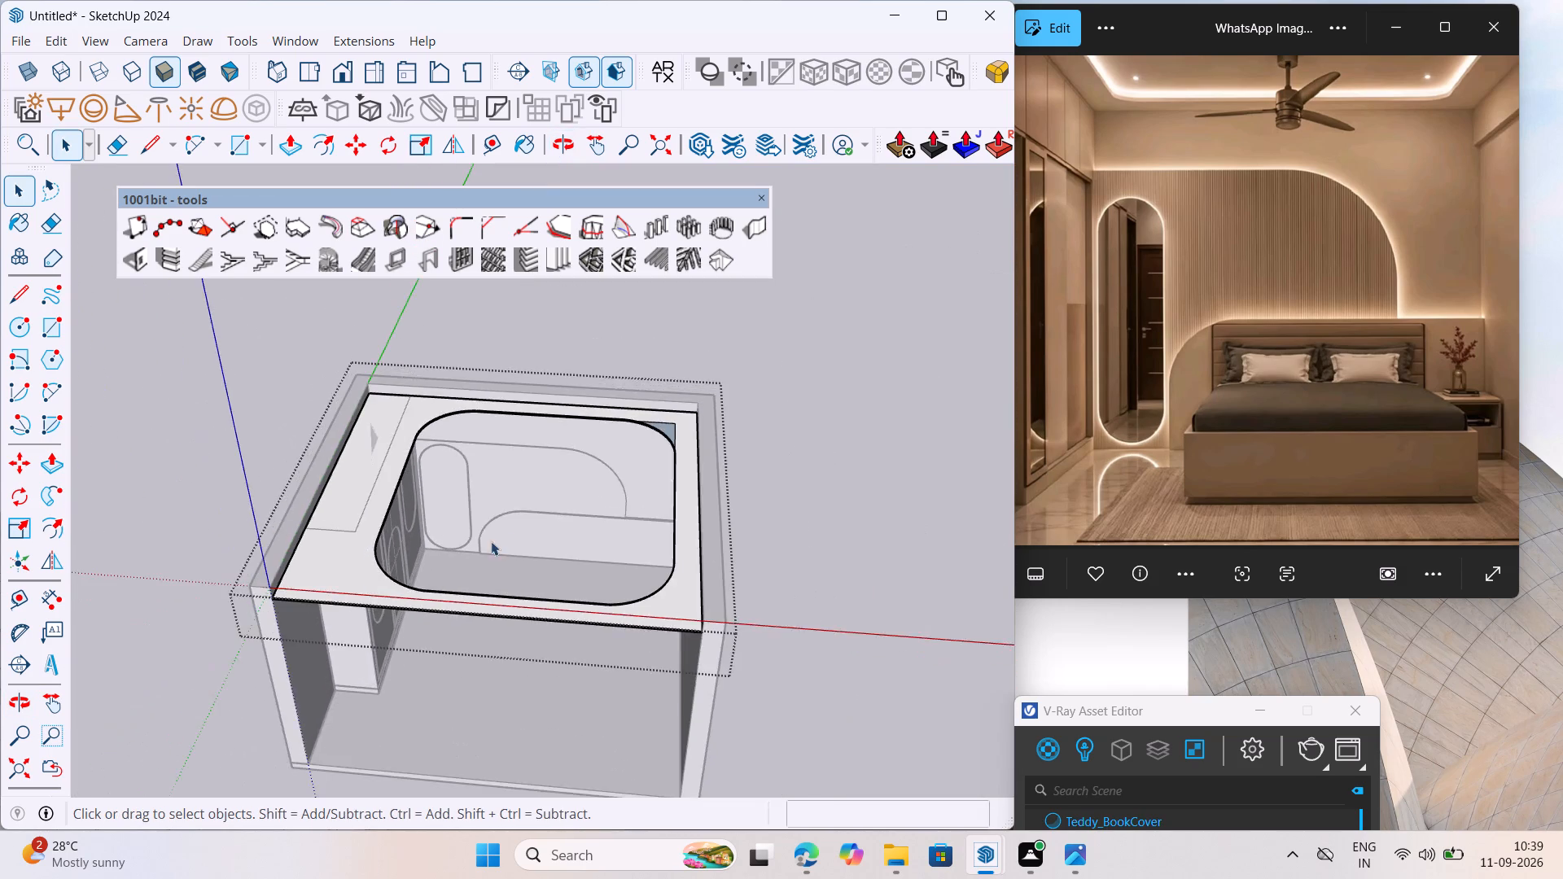
pyautogui.moveTo(514, 536); pyautogui.dragTo(519, 631, button='middle')
pyautogui.scroll(6, 640, 557)
pyautogui.moveTo(676, 555); pyautogui.dragTo(655, 649, button='middle')
pyautogui.scroll(4, 732, 364)
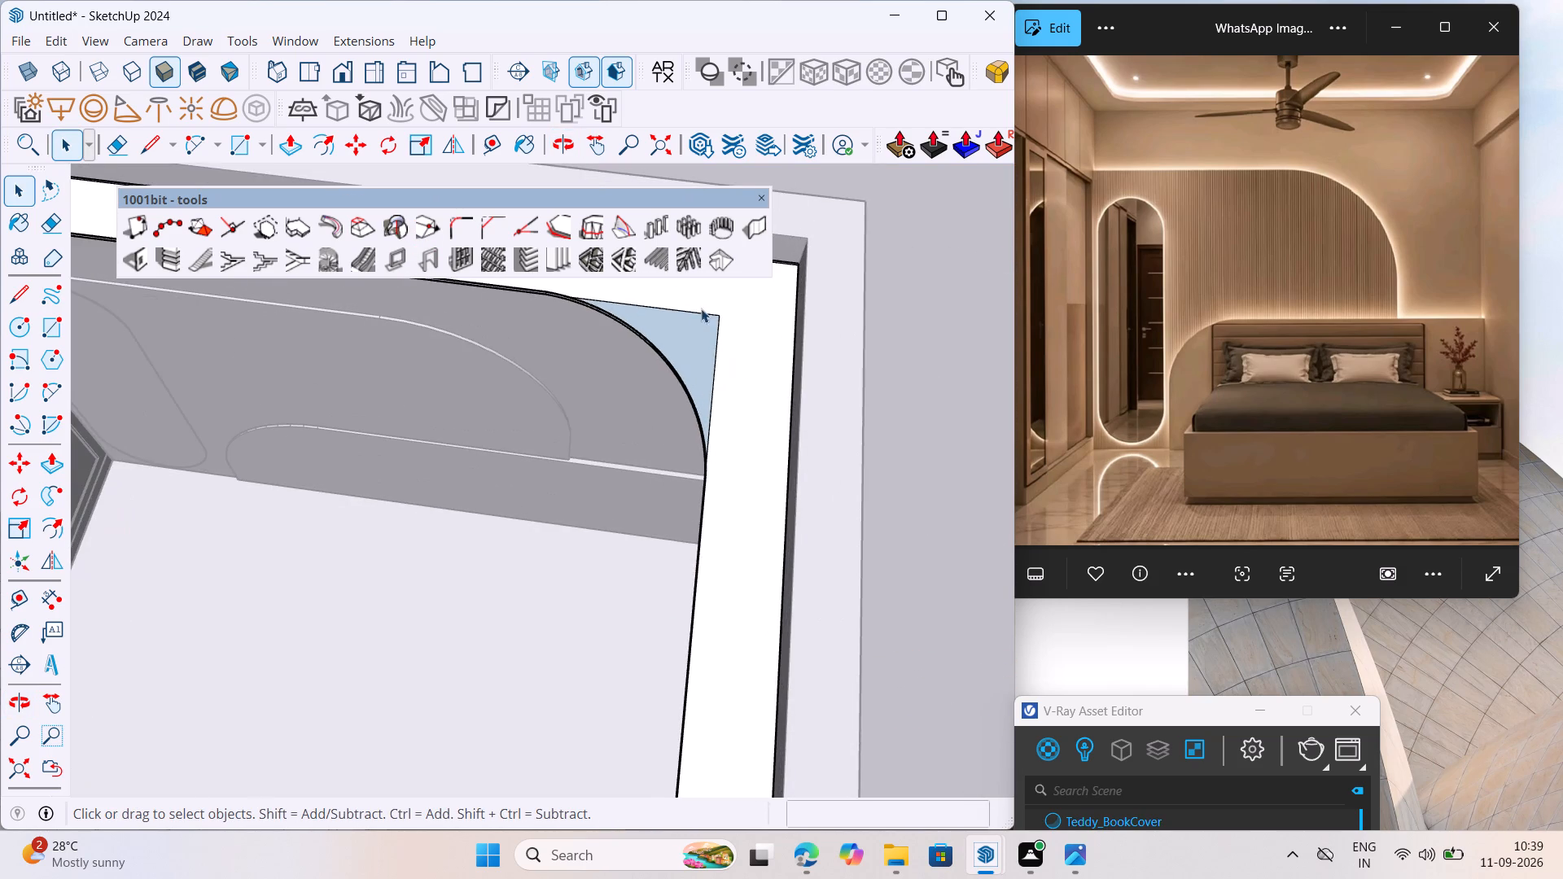
pyautogui.scroll(1, 716, 389)
pyautogui.moveTo(717, 392); pyautogui.dragTo(767, 332, button='middle')
pyautogui.scroll(-14, 703, 442)
pyautogui.moveTo(692, 606); pyautogui.dragTo(746, 100, button='middle')
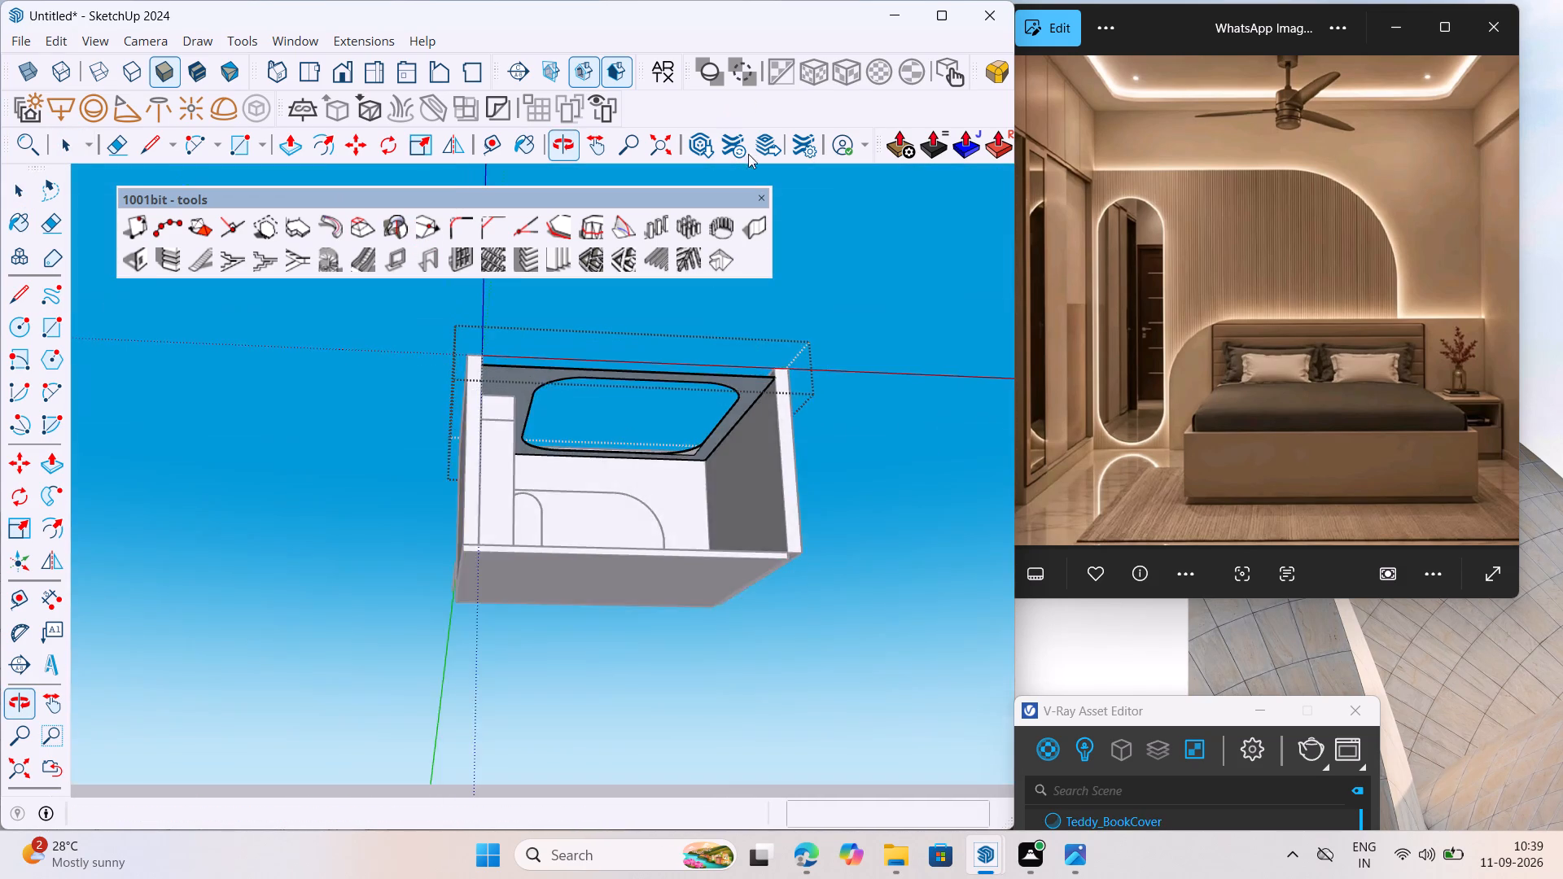
pyautogui.scroll(20, 717, 427)
pyautogui.scroll(1, 717, 427)
pyautogui.click(676, 426)
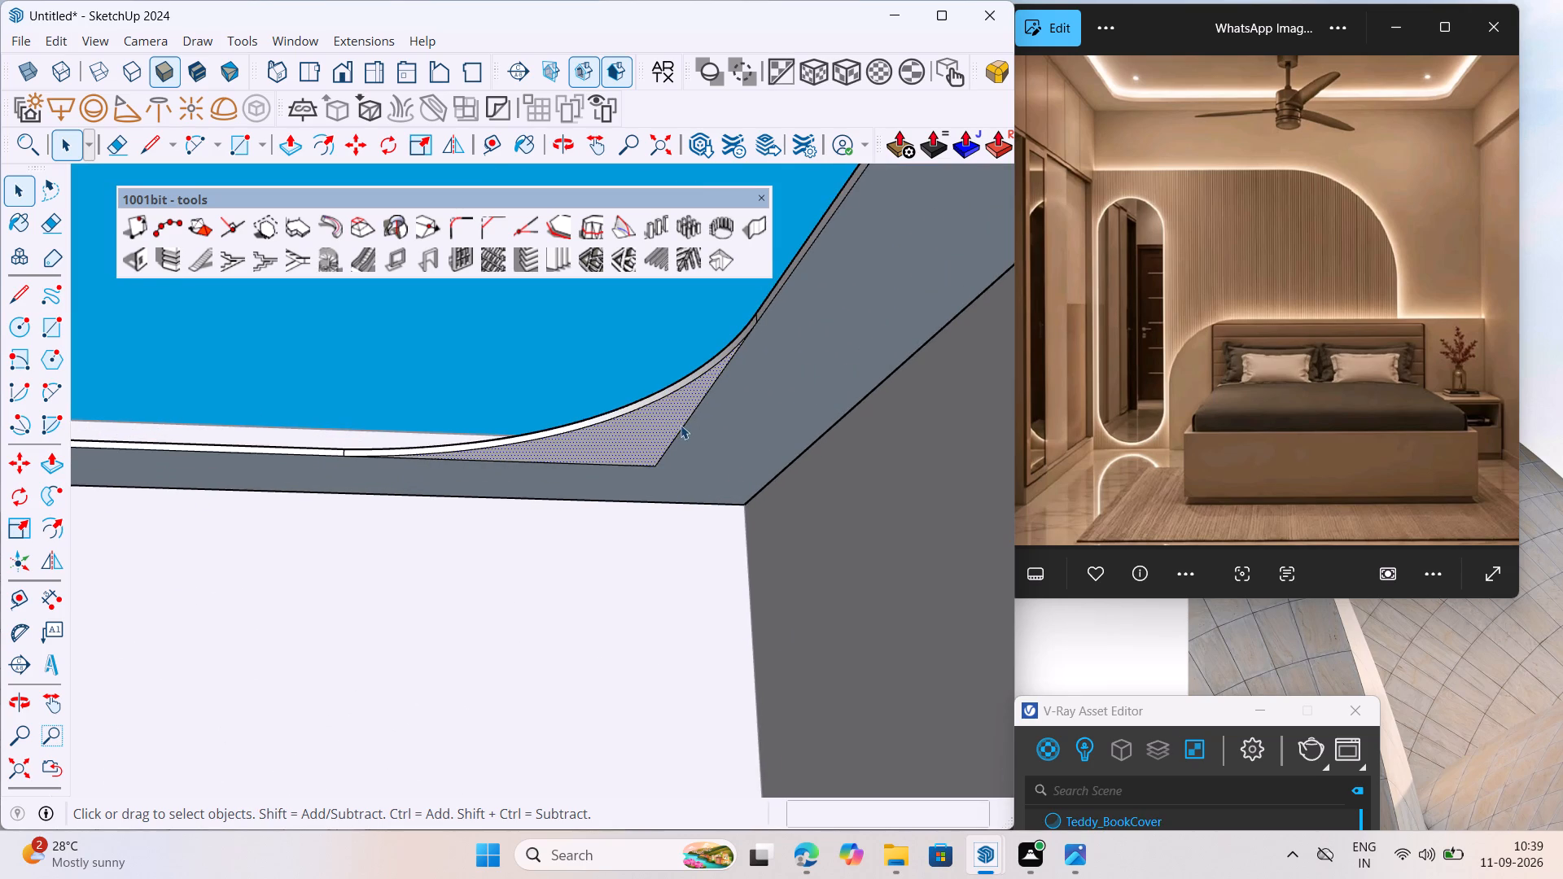
pyautogui.moveTo(664, 415); pyautogui.dragTo(585, 435, button='middle')
pyautogui.scroll(6, 595, 416)
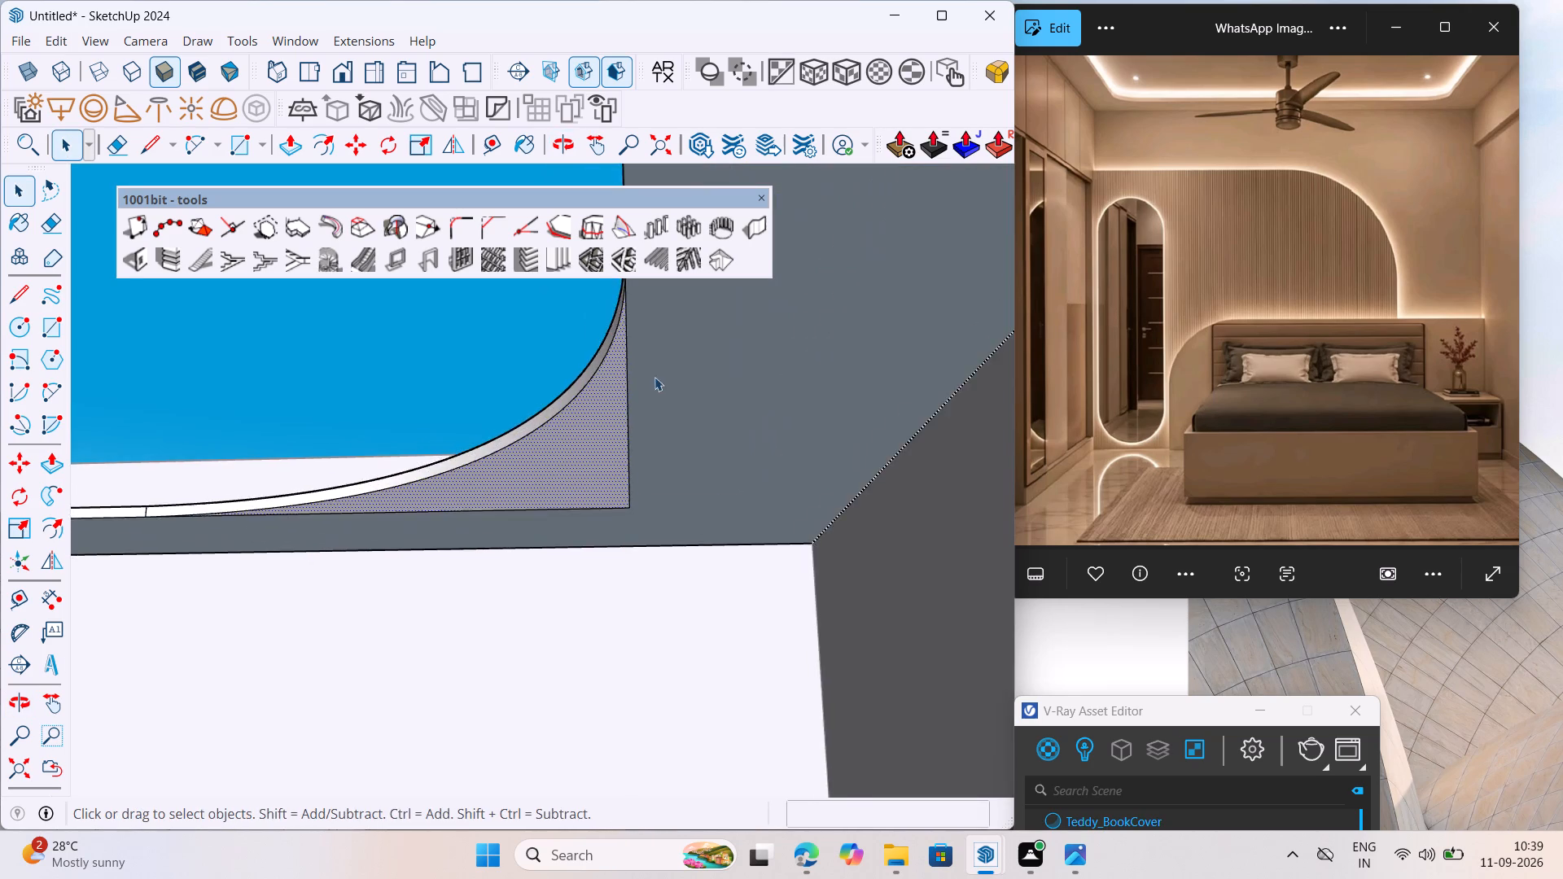
pyautogui.scroll(4, 655, 377)
pyautogui.moveTo(652, 384); pyautogui.dragTo(622, 409, button='middle')
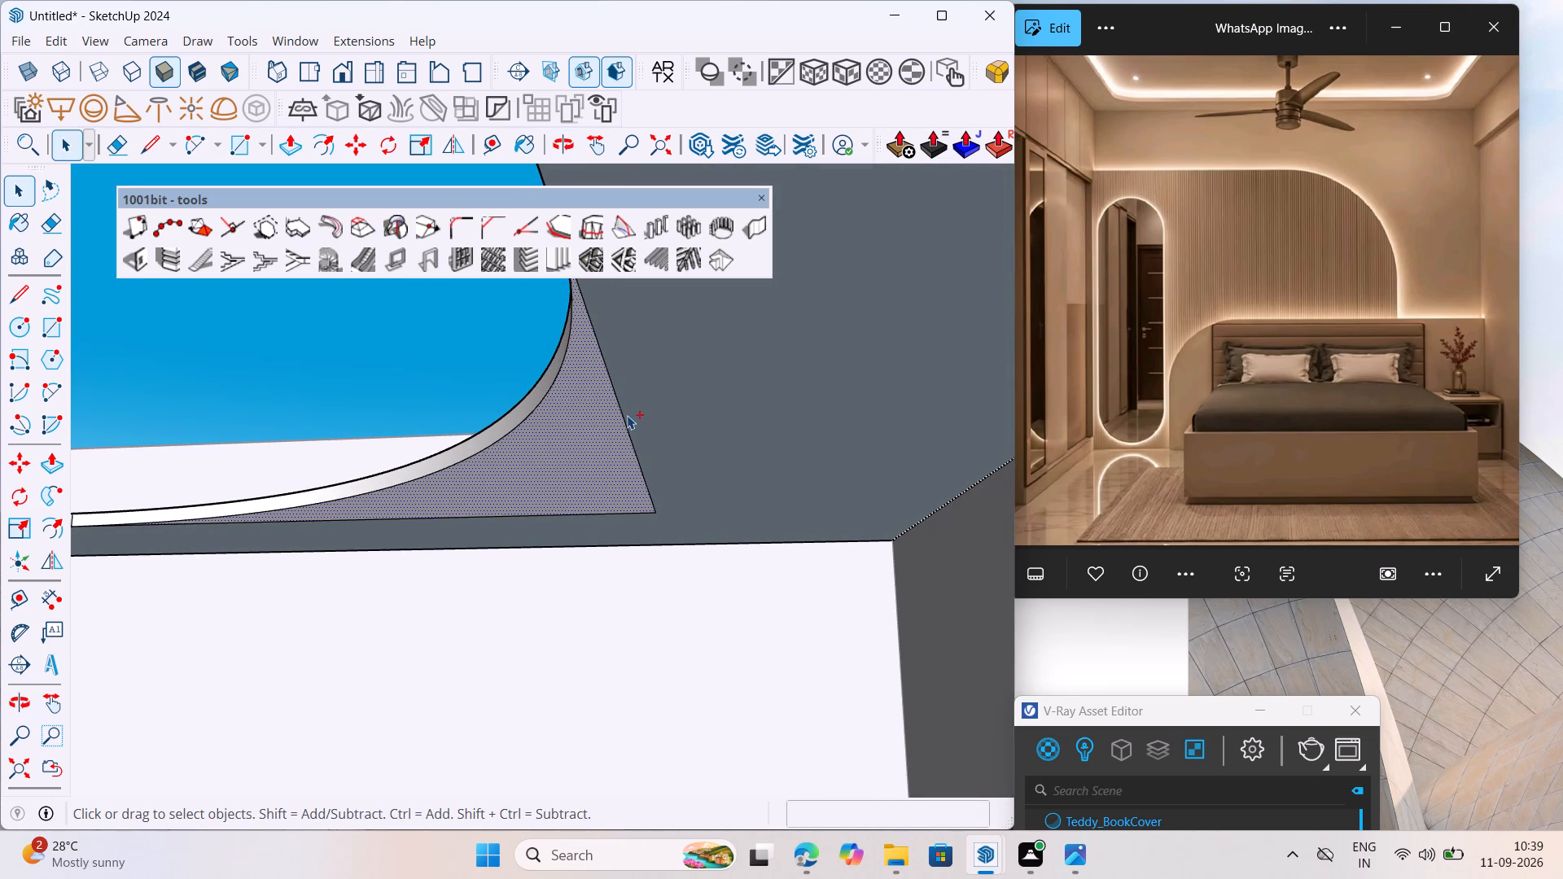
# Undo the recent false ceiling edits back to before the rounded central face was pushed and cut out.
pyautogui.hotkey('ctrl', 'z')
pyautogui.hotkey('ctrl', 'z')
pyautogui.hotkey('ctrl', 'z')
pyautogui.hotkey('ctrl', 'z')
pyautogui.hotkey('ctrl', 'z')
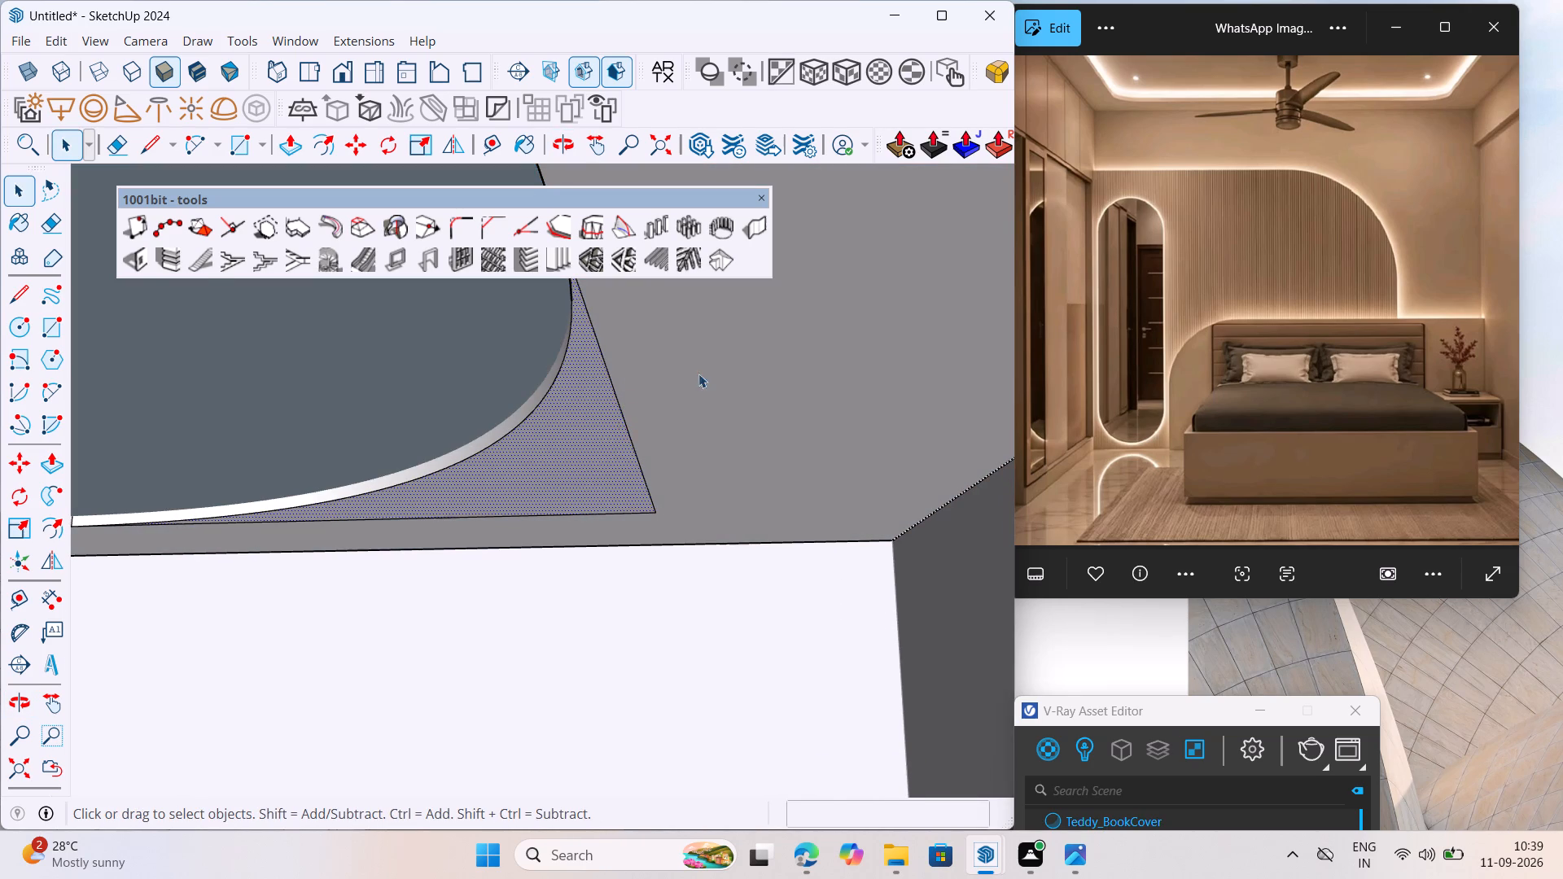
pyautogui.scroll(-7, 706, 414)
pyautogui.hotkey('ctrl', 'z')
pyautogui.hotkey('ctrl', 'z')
# Delete the two leftover straight edge segments outside the false ceiling's rounded corner at the bed wall, away from the wardrobe.
pyautogui.moveTo(685, 456); pyautogui.dragTo(688, 464)
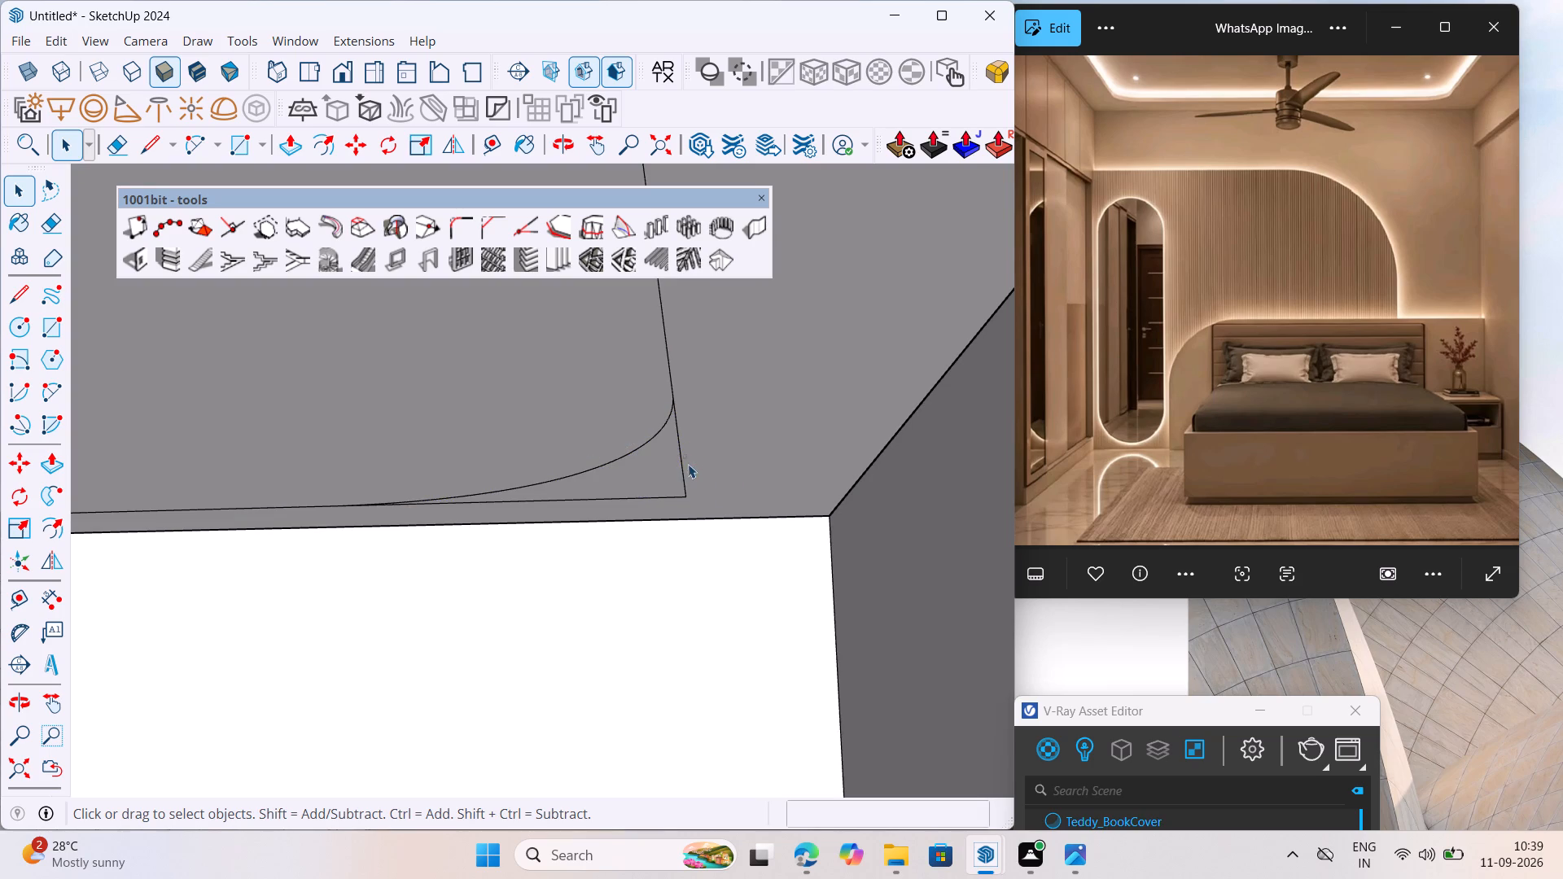
pyautogui.moveTo(688, 464); pyautogui.dragTo(686, 474)
pyautogui.click(683, 469)
pyautogui.doubleClick(632, 456)
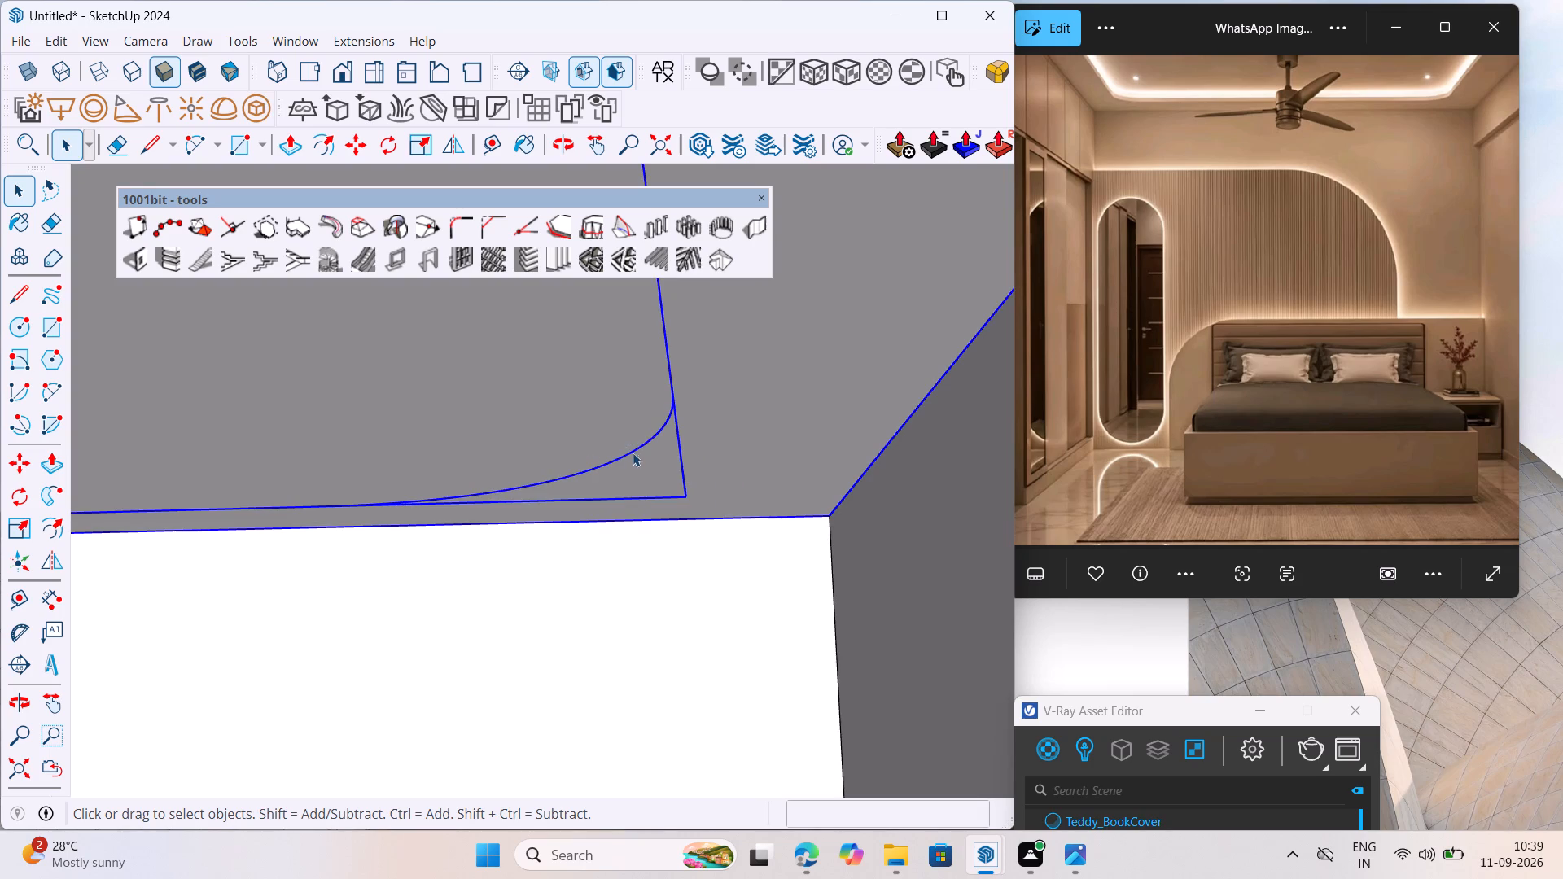
pyautogui.click(624, 404)
pyautogui.tripleClick(624, 399)
pyautogui.scroll(1, 644, 435)
pyautogui.click(629, 393)
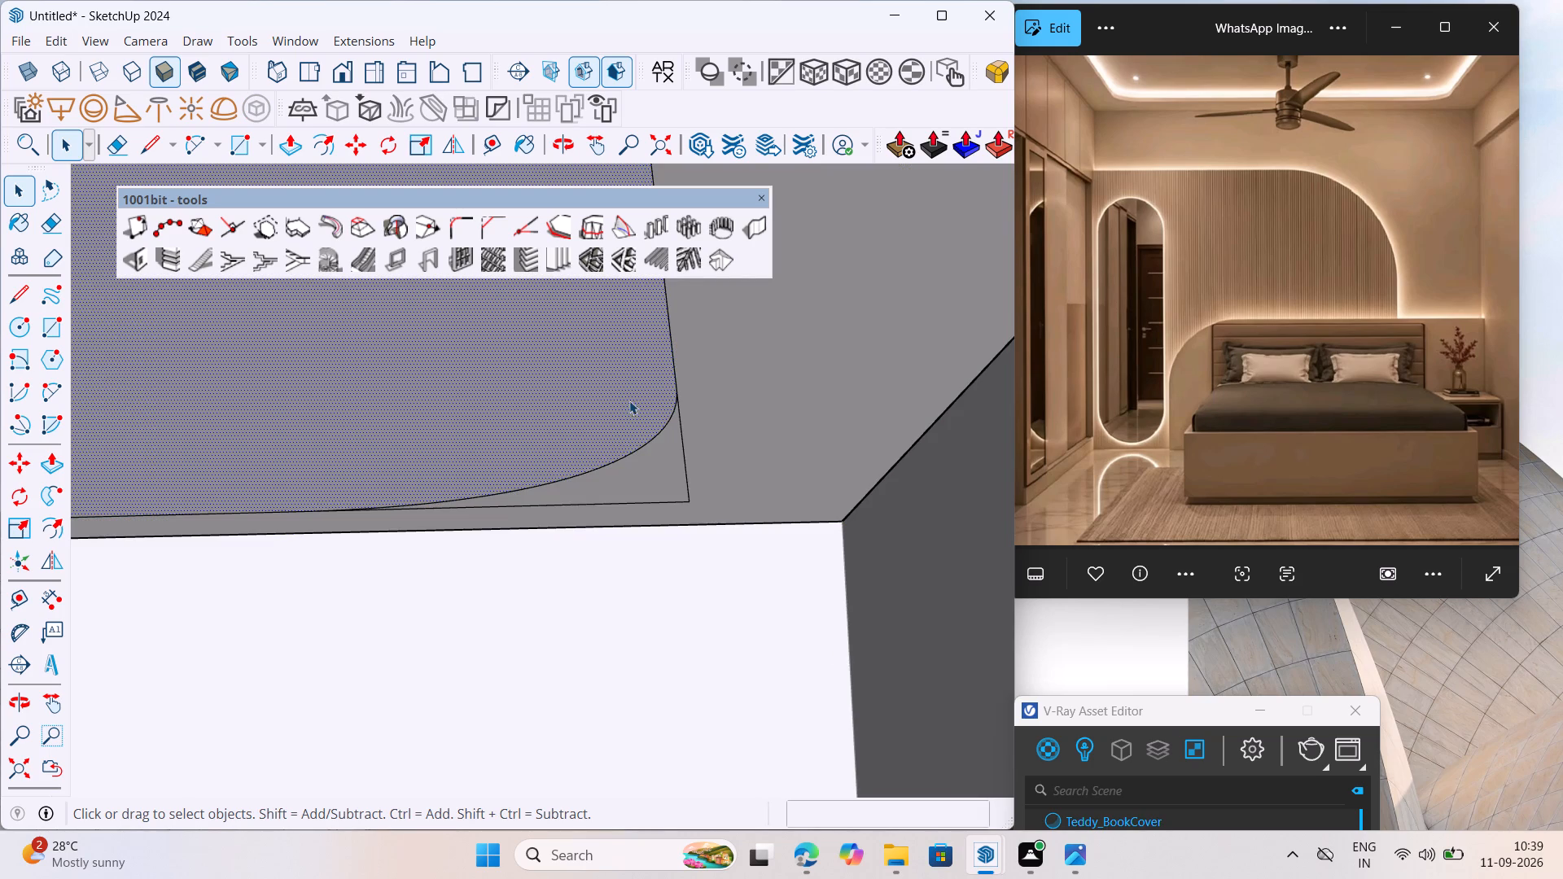
pyautogui.scroll(3, 655, 433)
pyautogui.click(694, 457)
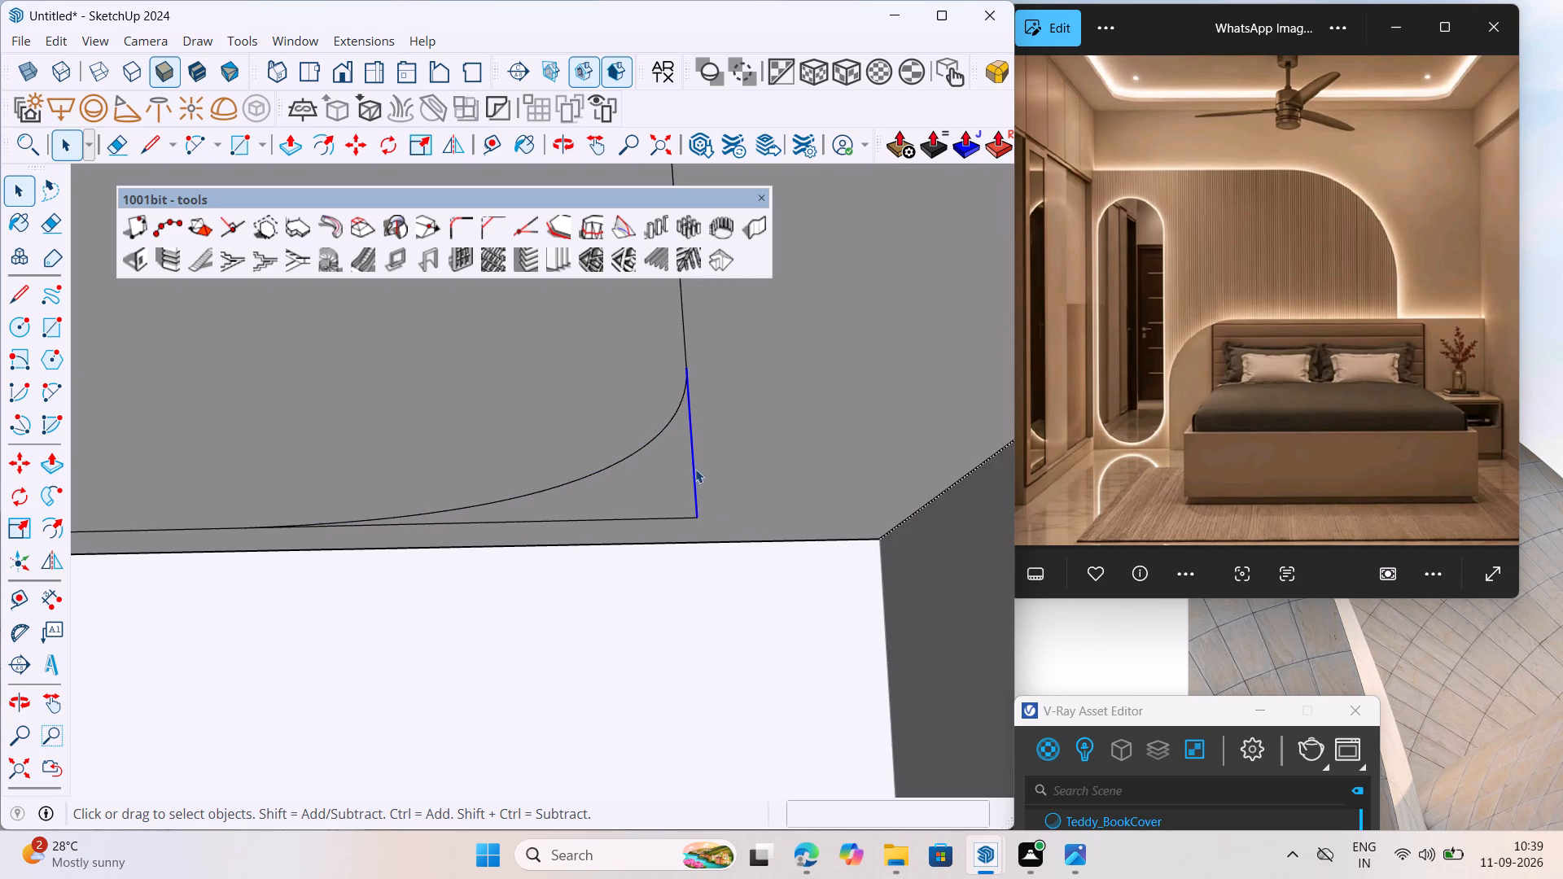
pyautogui.press('Delete')
pyautogui.click(666, 523)
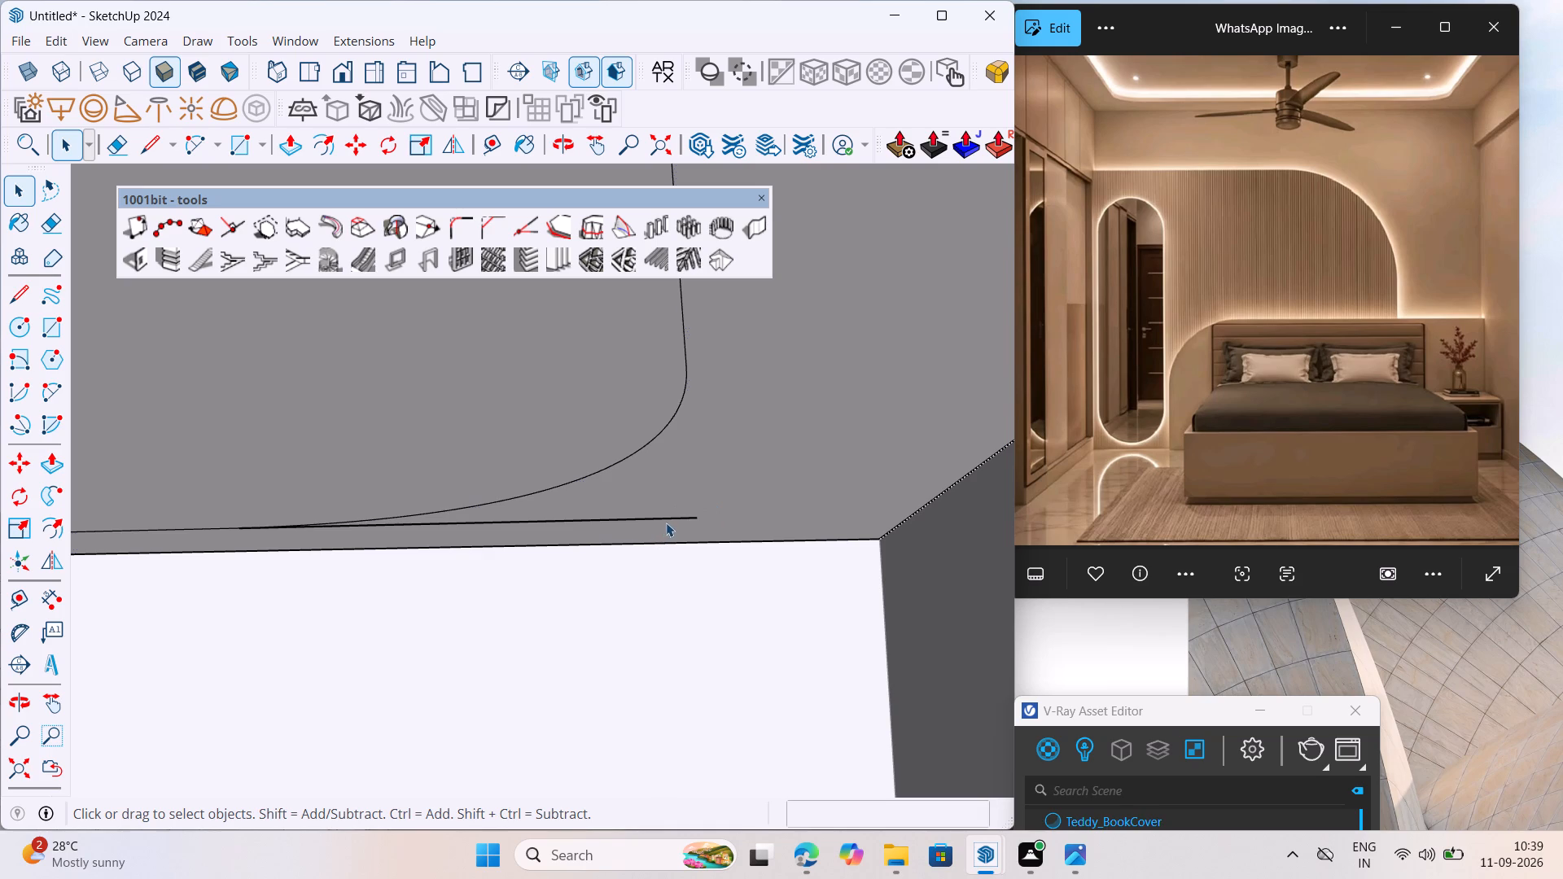
pyautogui.click(668, 521)
pyautogui.press('Delete')
# Push/Pull the false ceiling's rounded central face by 16 mm.
pyautogui.scroll(-11, 682, 514)
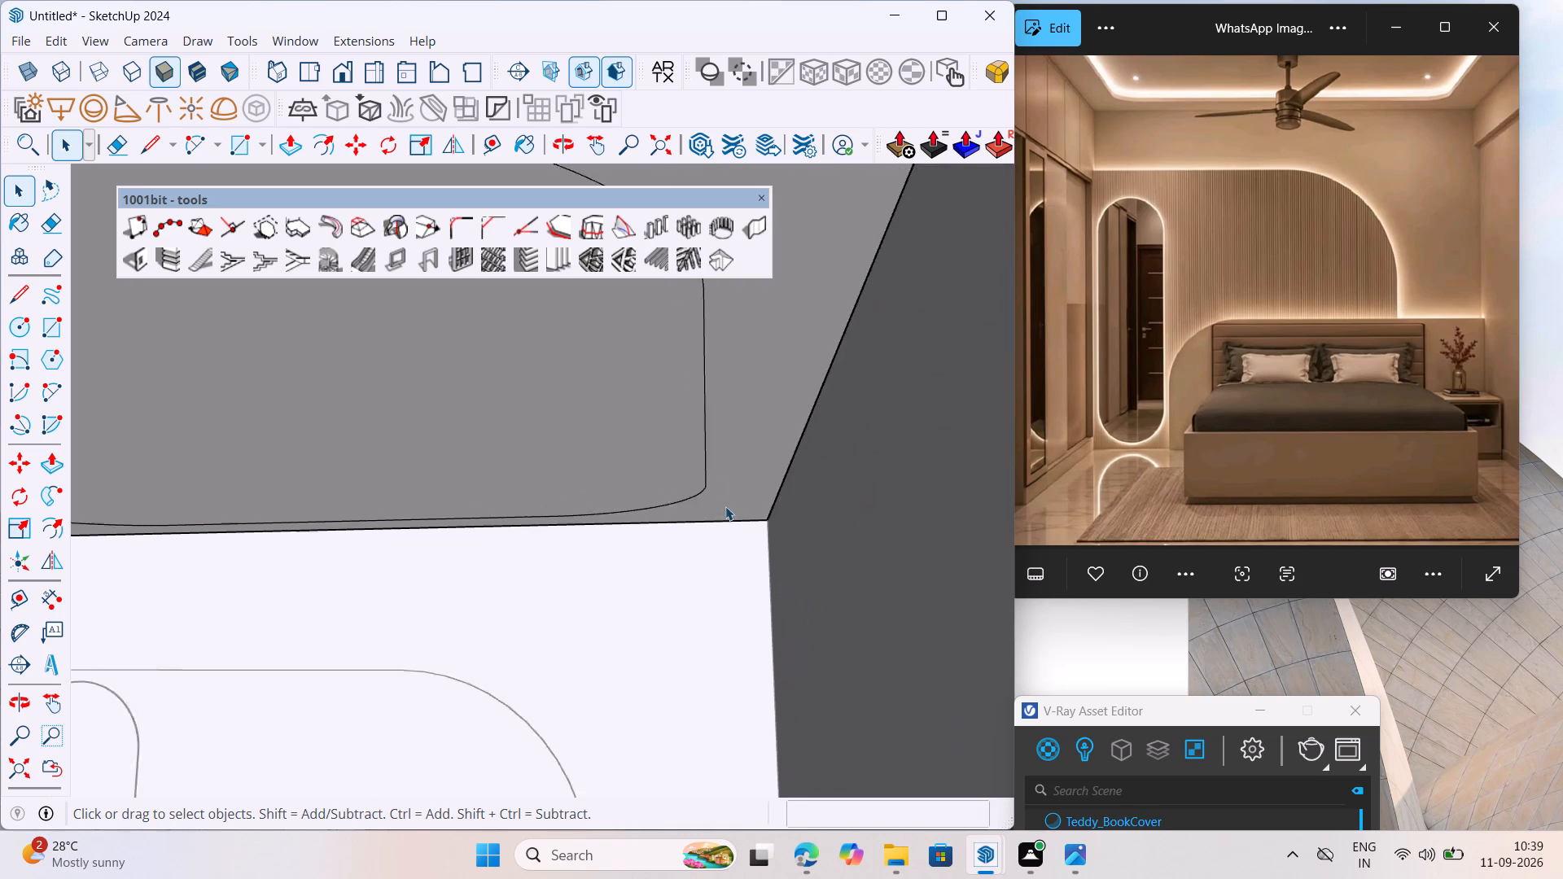
pyautogui.scroll(-12, 725, 506)
pyautogui.moveTo(713, 532); pyautogui.dragTo(773, 395, button='middle')
pyautogui.click(611, 479)
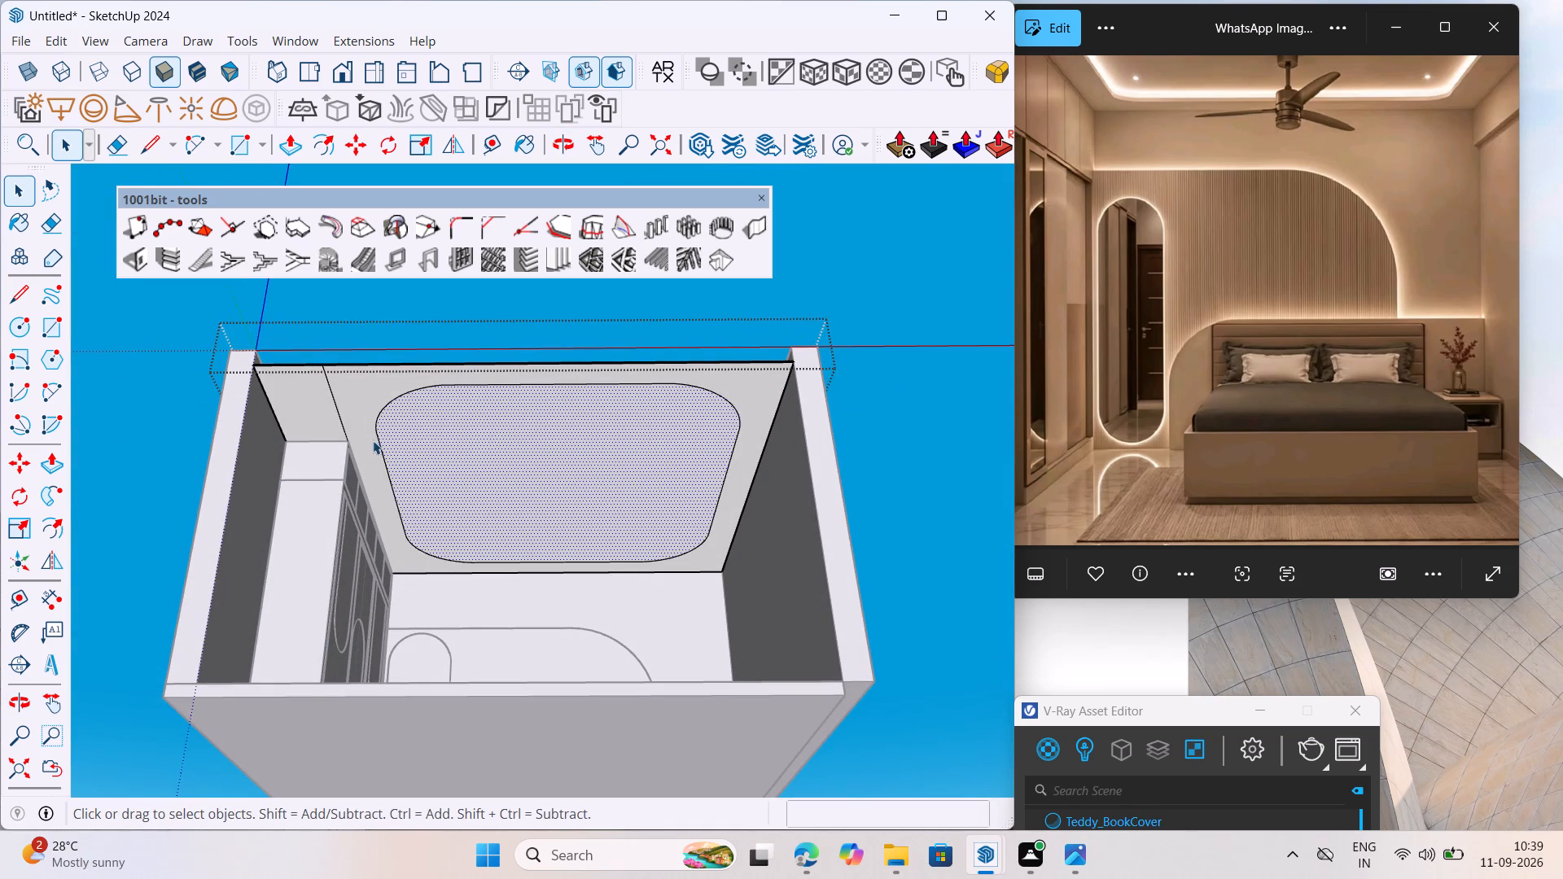
pyautogui.click(53, 452)
pyautogui.click(602, 444)
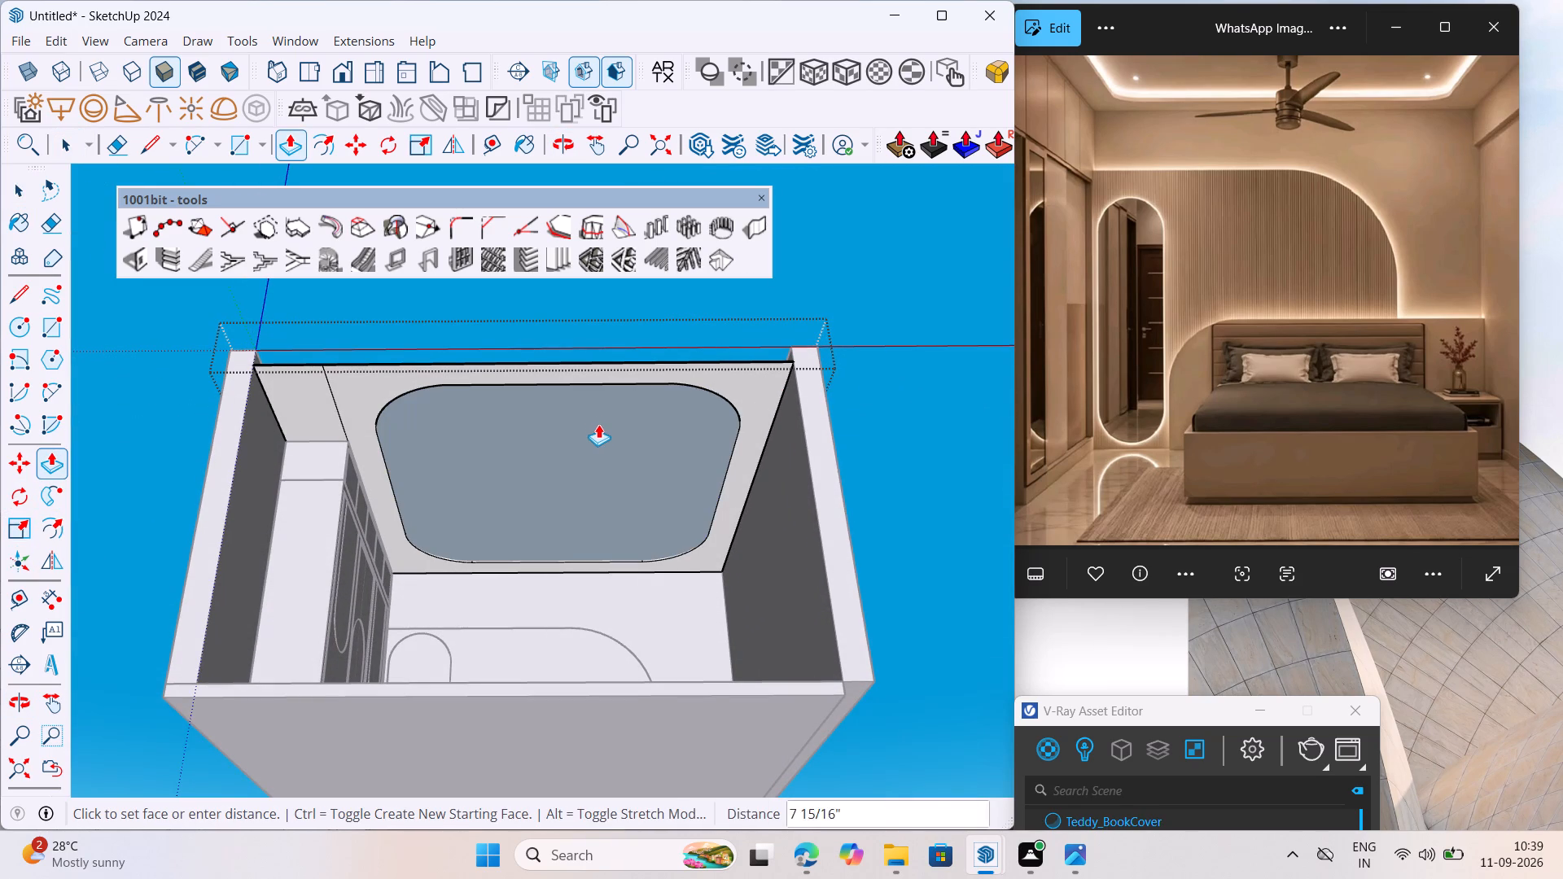
pyautogui.write('16MM')
pyautogui.press('Return')
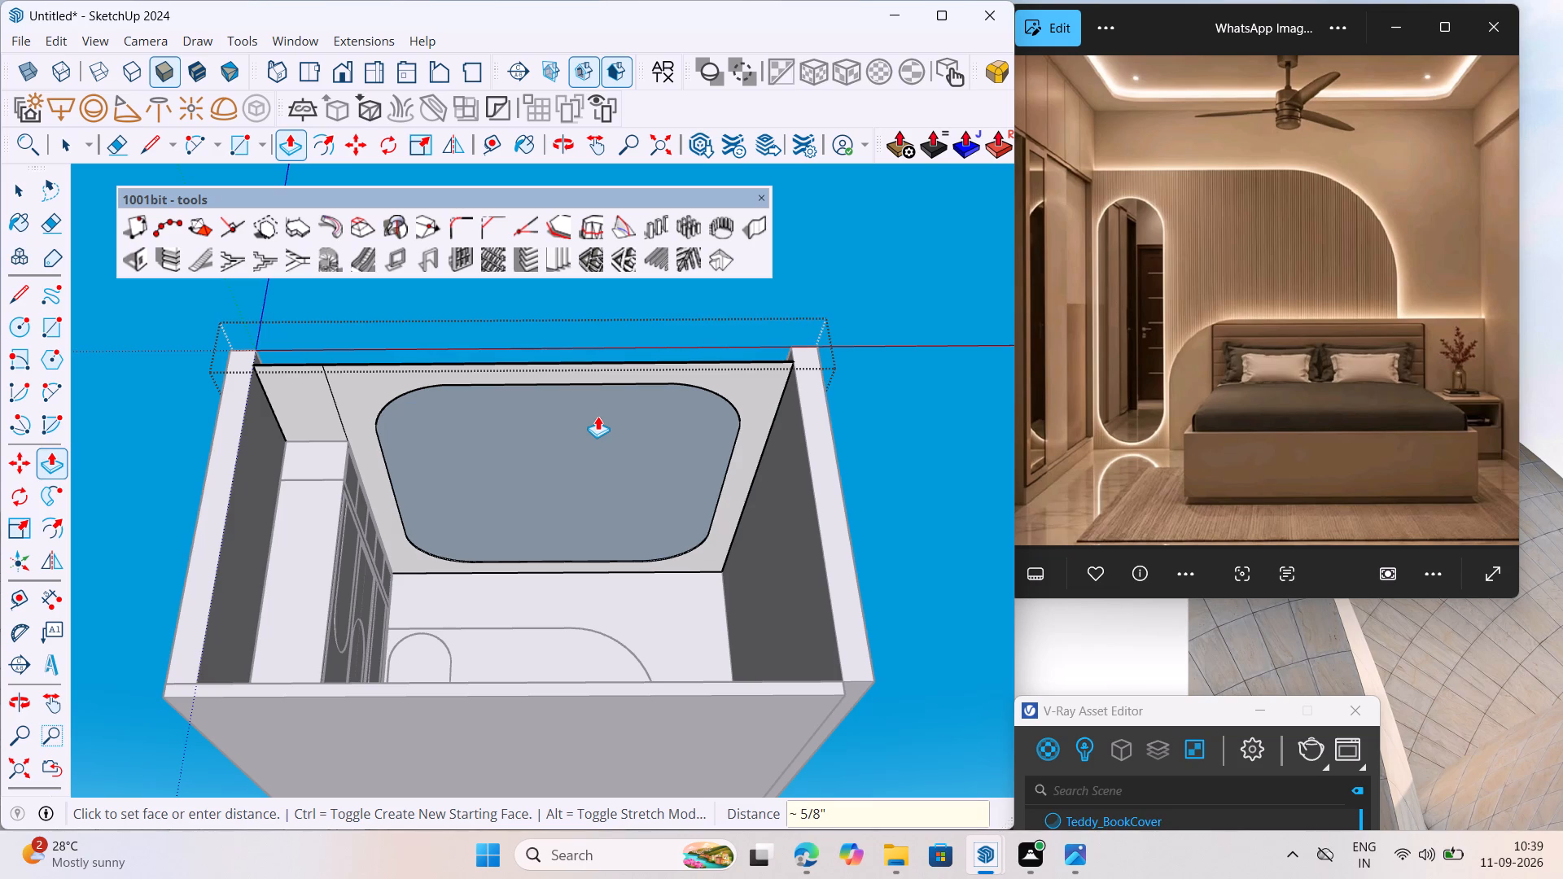
# Delete the pushed rounded central face so the false ceiling is open in the middle.
pyautogui.scroll(-3, 641, 609)
pyautogui.scroll(1, 589, 609)
pyautogui.moveTo(589, 609); pyautogui.dragTo(625, 878, button='middle')
pyautogui.scroll(8, 427, 433)
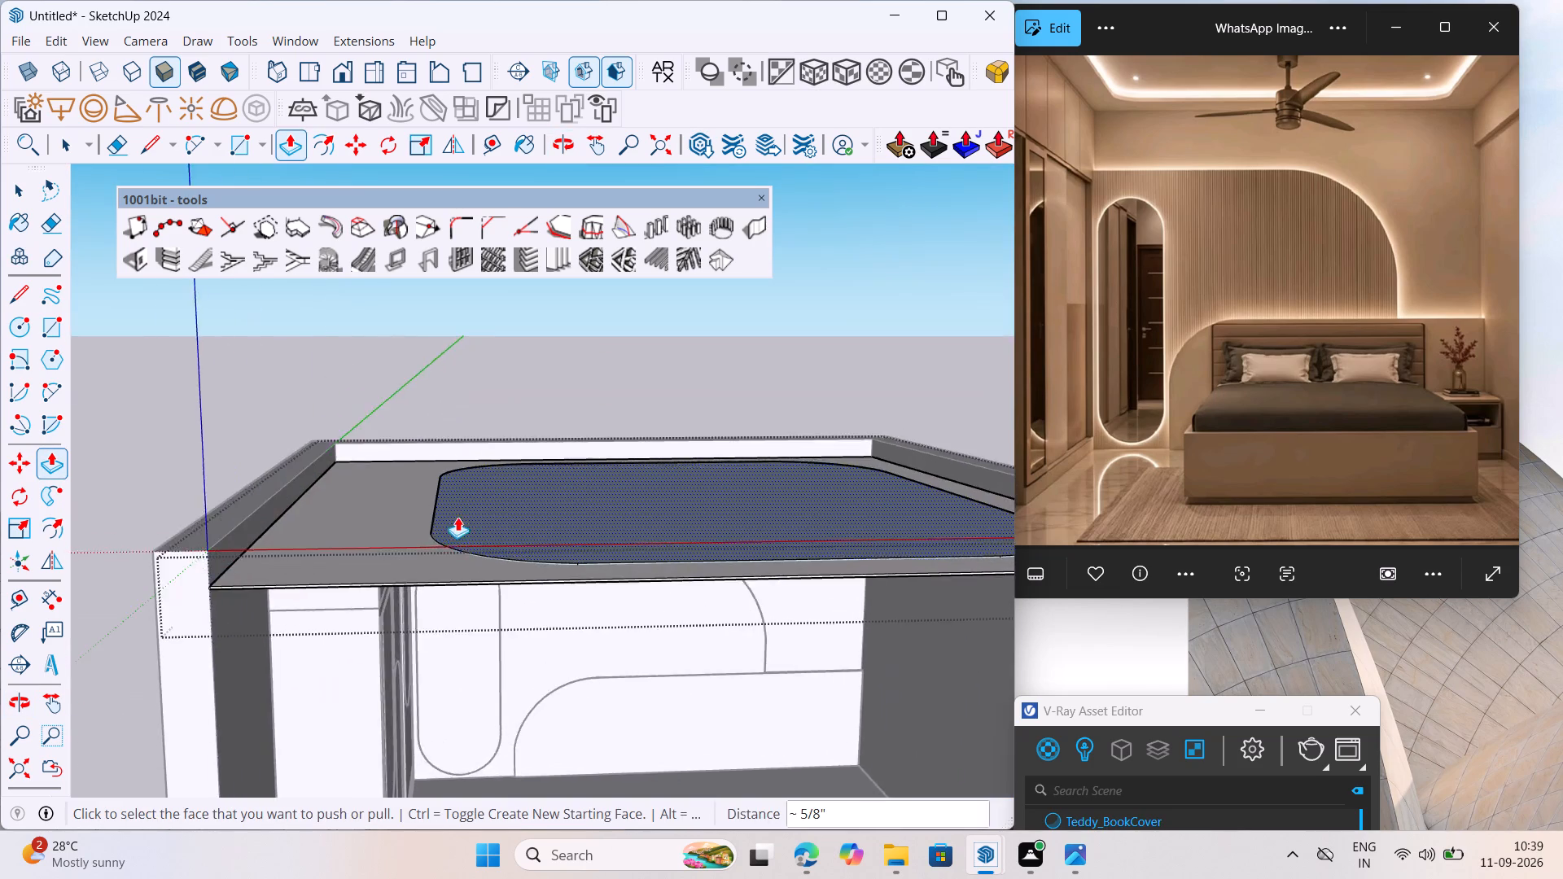
pyautogui.scroll(6, 458, 517)
pyautogui.moveTo(426, 528); pyautogui.dragTo(584, 621, button='middle')
pyautogui.scroll(12, 400, 501)
pyautogui.moveTo(378, 442); pyautogui.dragTo(253, 317, button='middle')
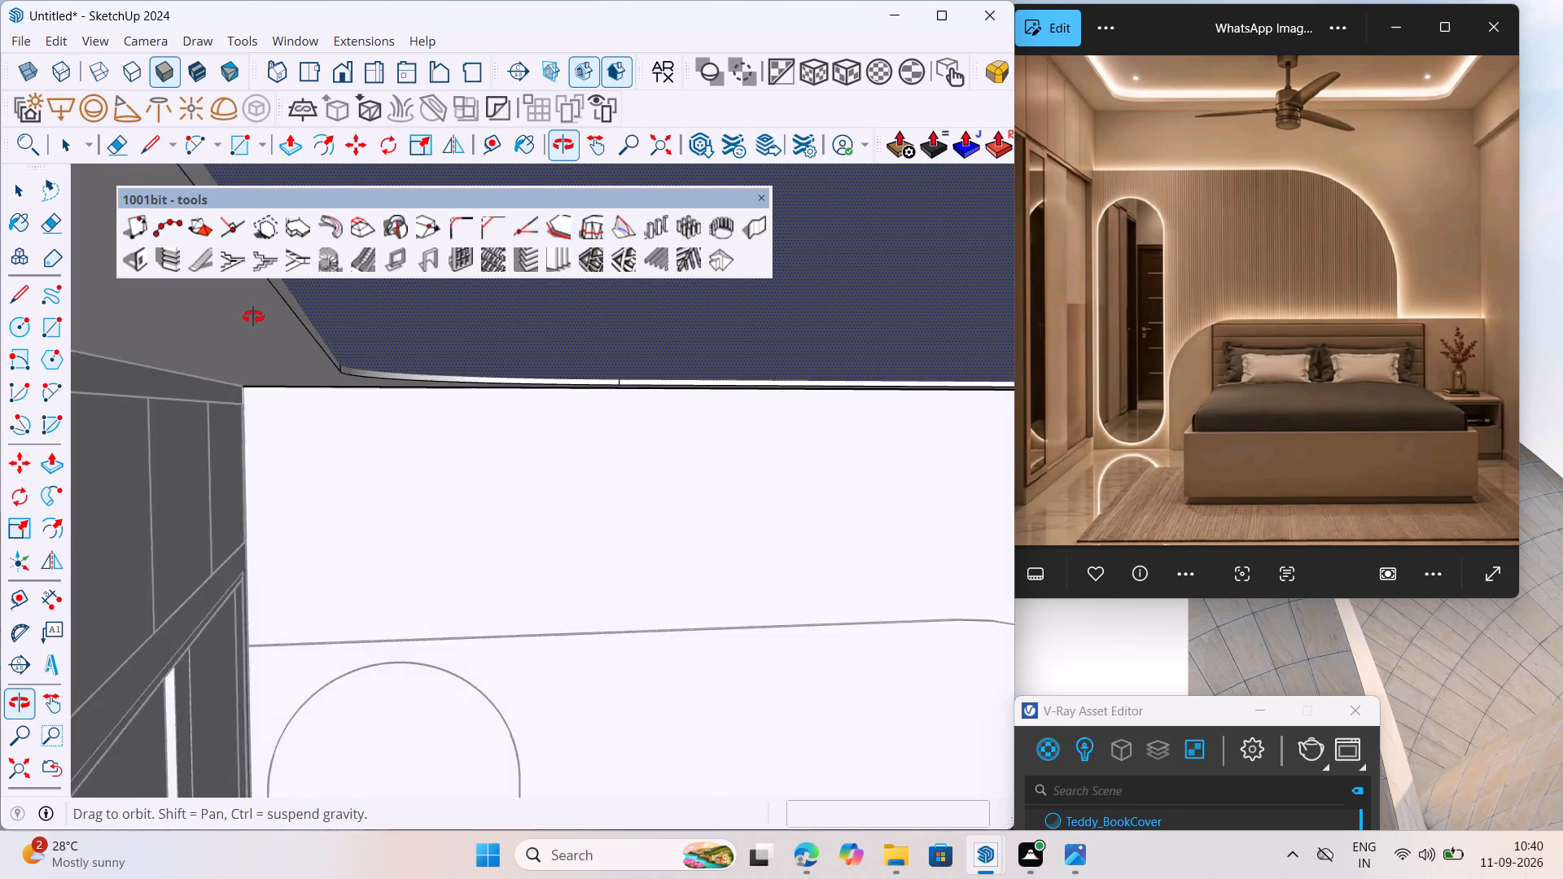
pyautogui.moveTo(253, 317); pyautogui.dragTo(247, 310, button='middle')
pyautogui.scroll(1, 242, 308)
pyautogui.scroll(-11, 322, 367)
pyautogui.moveTo(348, 442); pyautogui.dragTo(247, 358, button='middle')
pyautogui.scroll(6, 287, 302)
pyautogui.scroll(6, 244, 358)
pyautogui.scroll(5, 365, 434)
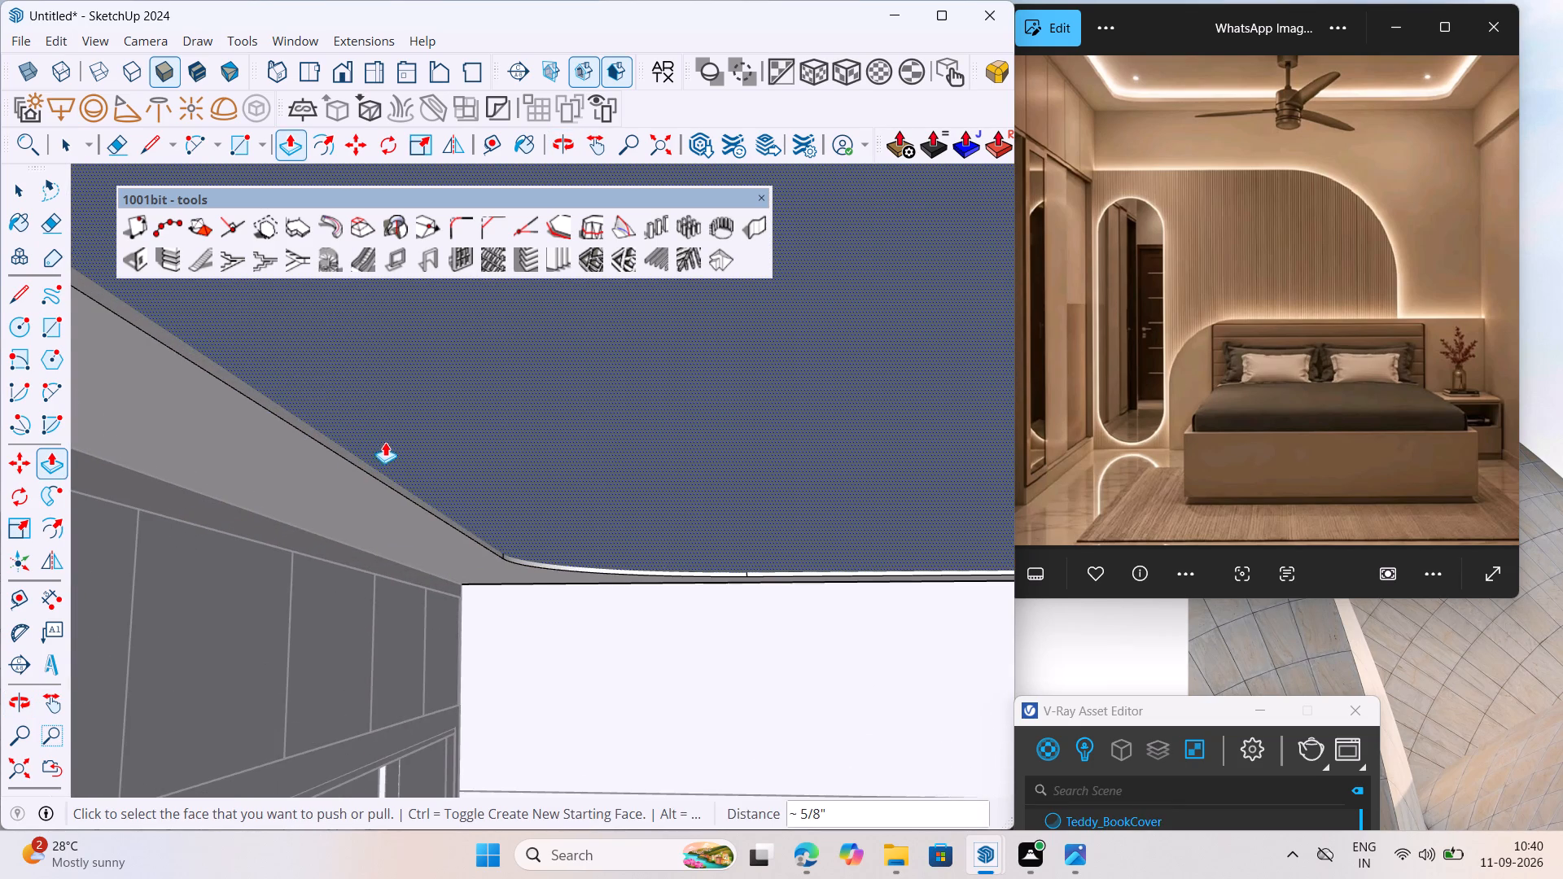
pyautogui.scroll(10, 411, 443)
pyautogui.scroll(6, 579, 579)
pyautogui.scroll(-9, 494, 533)
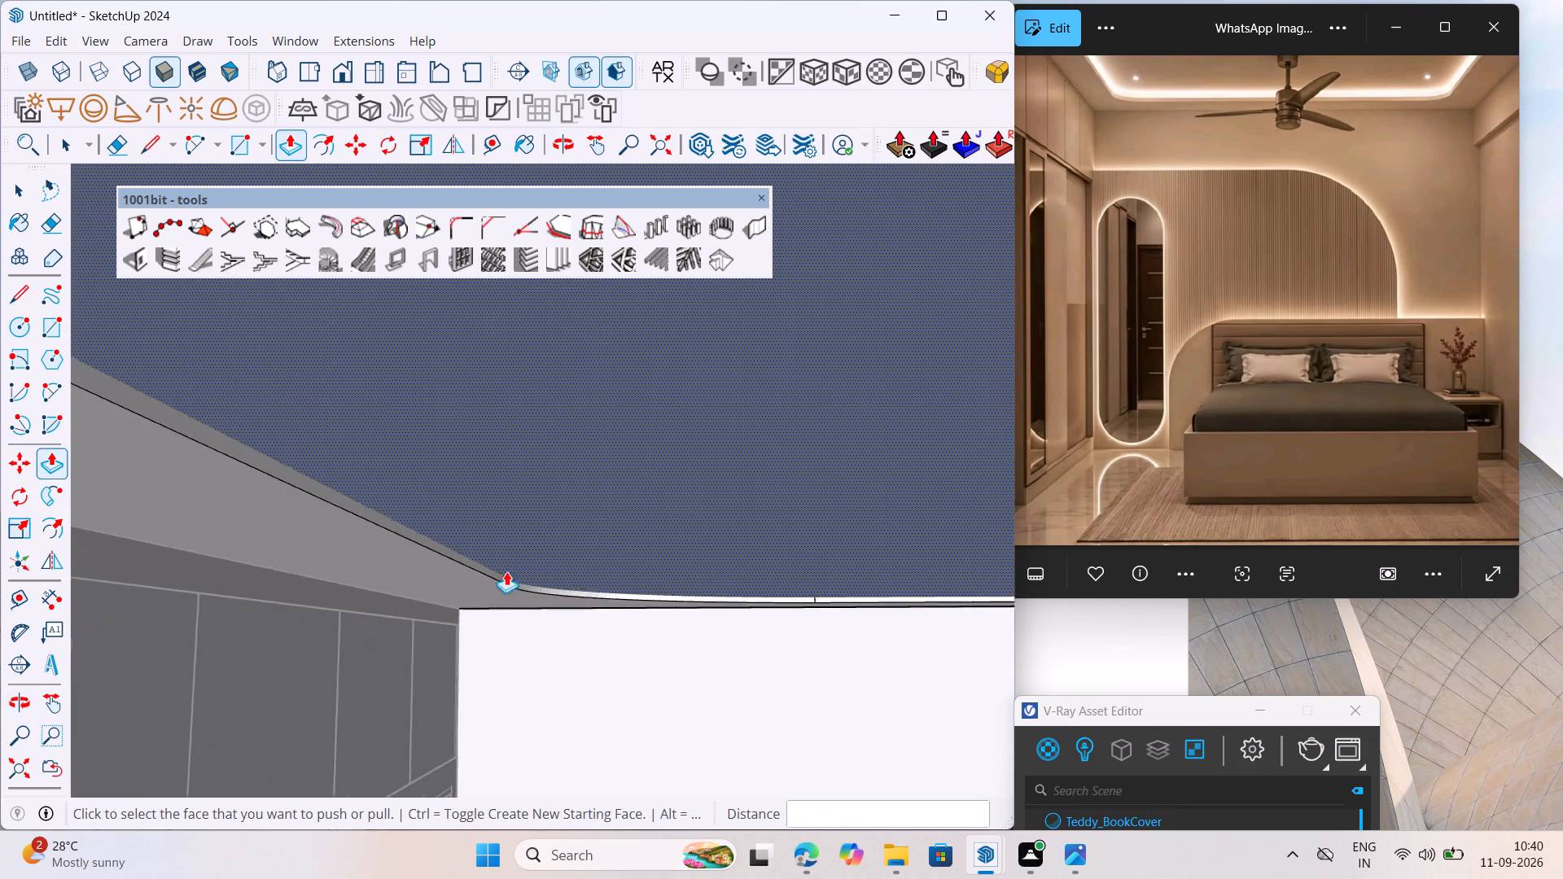
pyautogui.scroll(-7, 506, 571)
pyautogui.press('space')
pyautogui.click(526, 503)
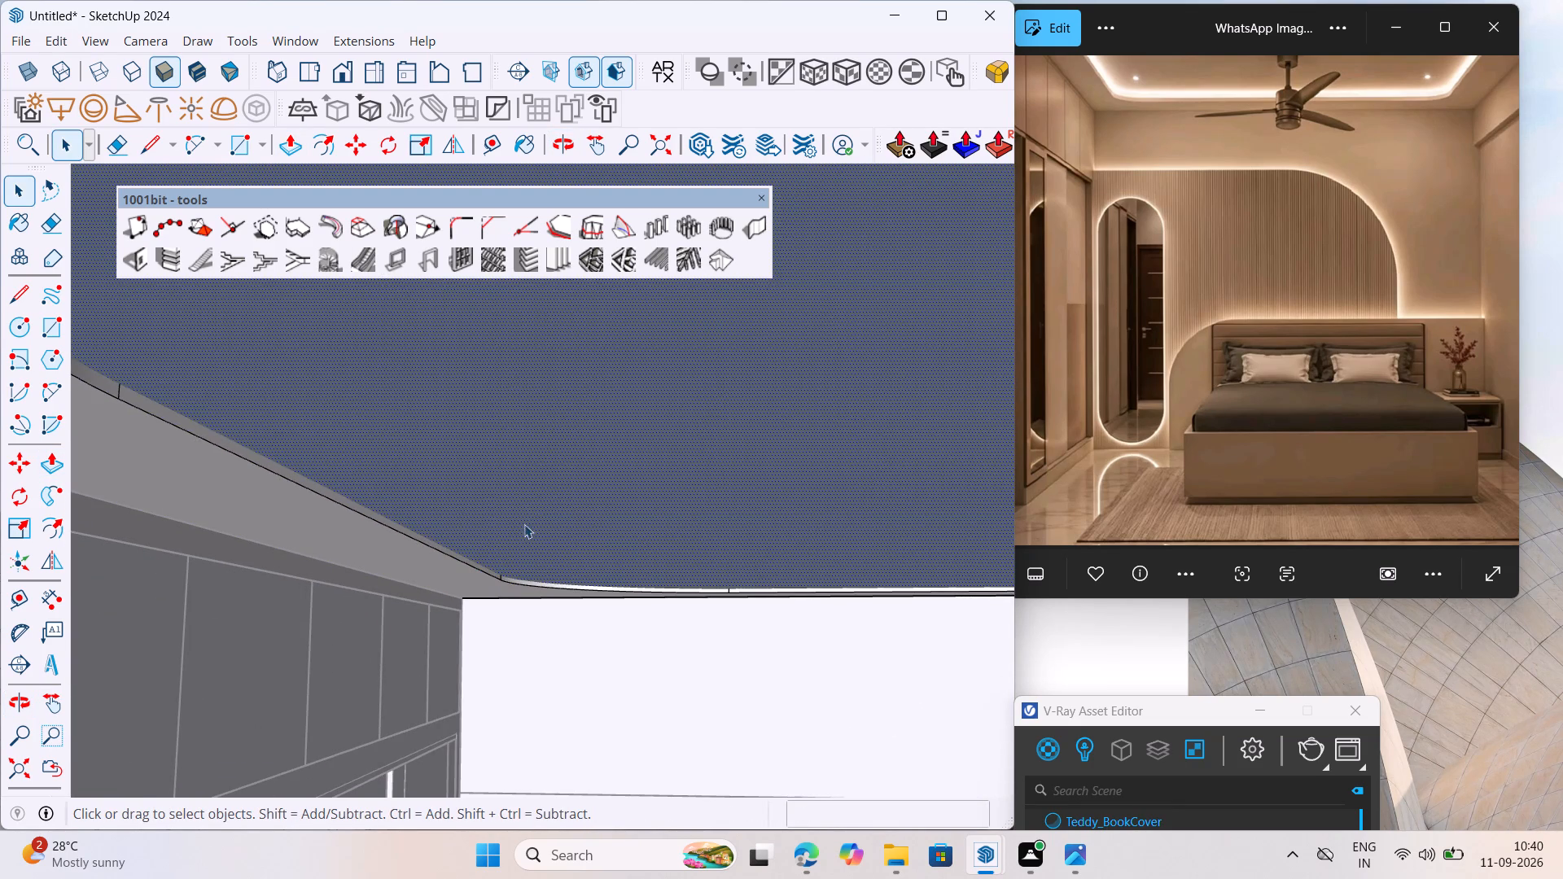
pyautogui.press('Delete')
pyautogui.click(552, 517)
pyautogui.press('Delete')
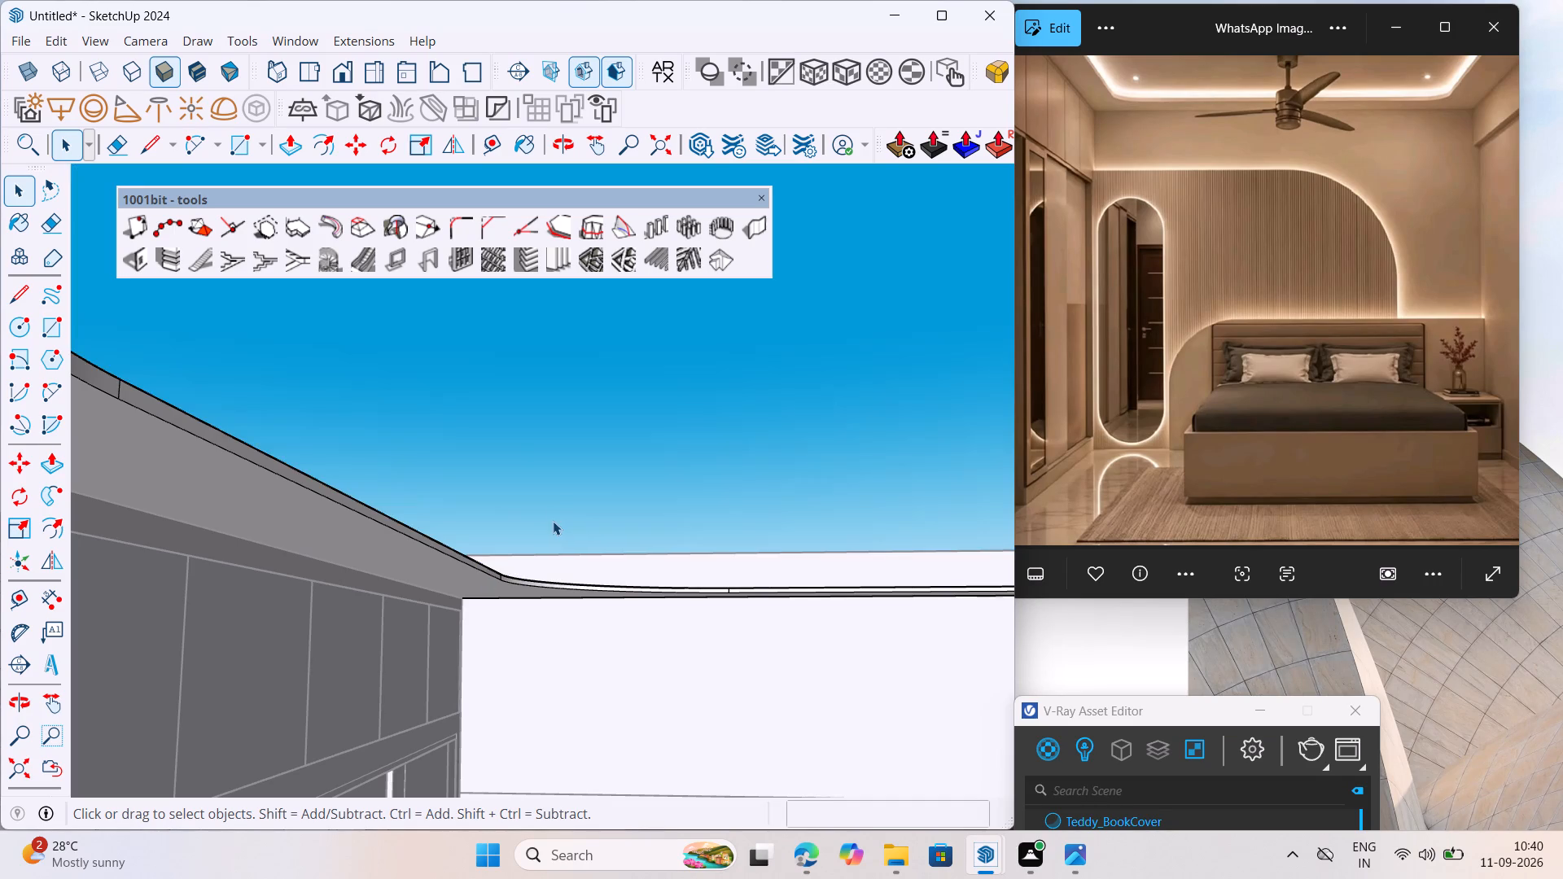
# Select the full loop of straight and curved edges bordering the false ceiling's top face around the rounded opening.
pyautogui.scroll(-6, 553, 535)
pyautogui.moveTo(527, 558); pyautogui.dragTo(598, 750, button='middle')
pyautogui.scroll(-1, 598, 750)
pyautogui.scroll(4, 494, 645)
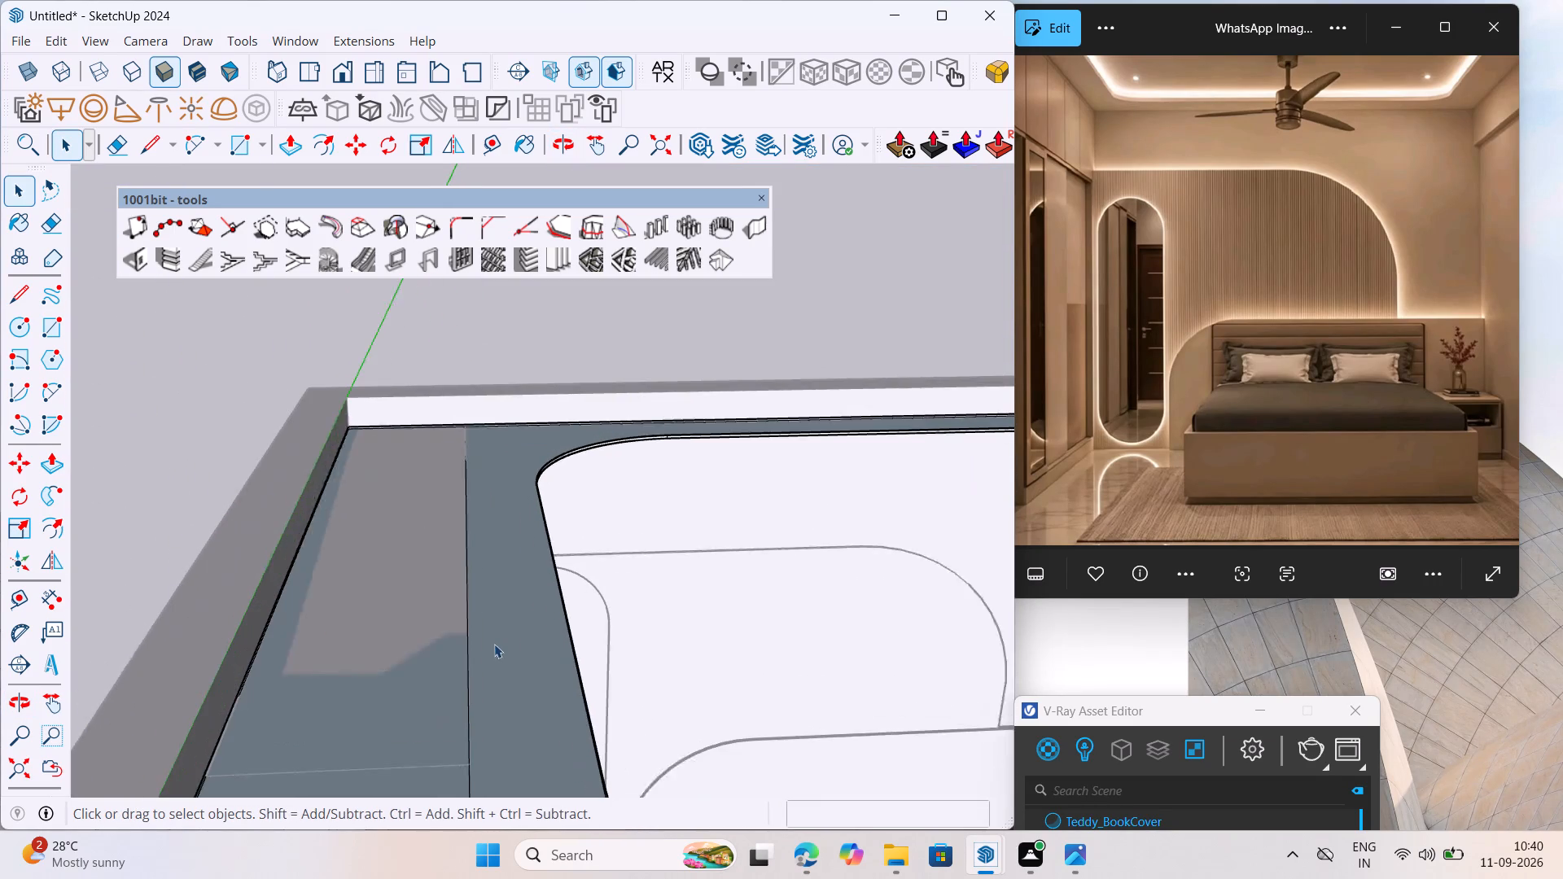
pyautogui.scroll(3, 494, 644)
pyautogui.scroll(-4, 532, 529)
pyautogui.moveTo(572, 641); pyautogui.dragTo(599, 691, button='middle')
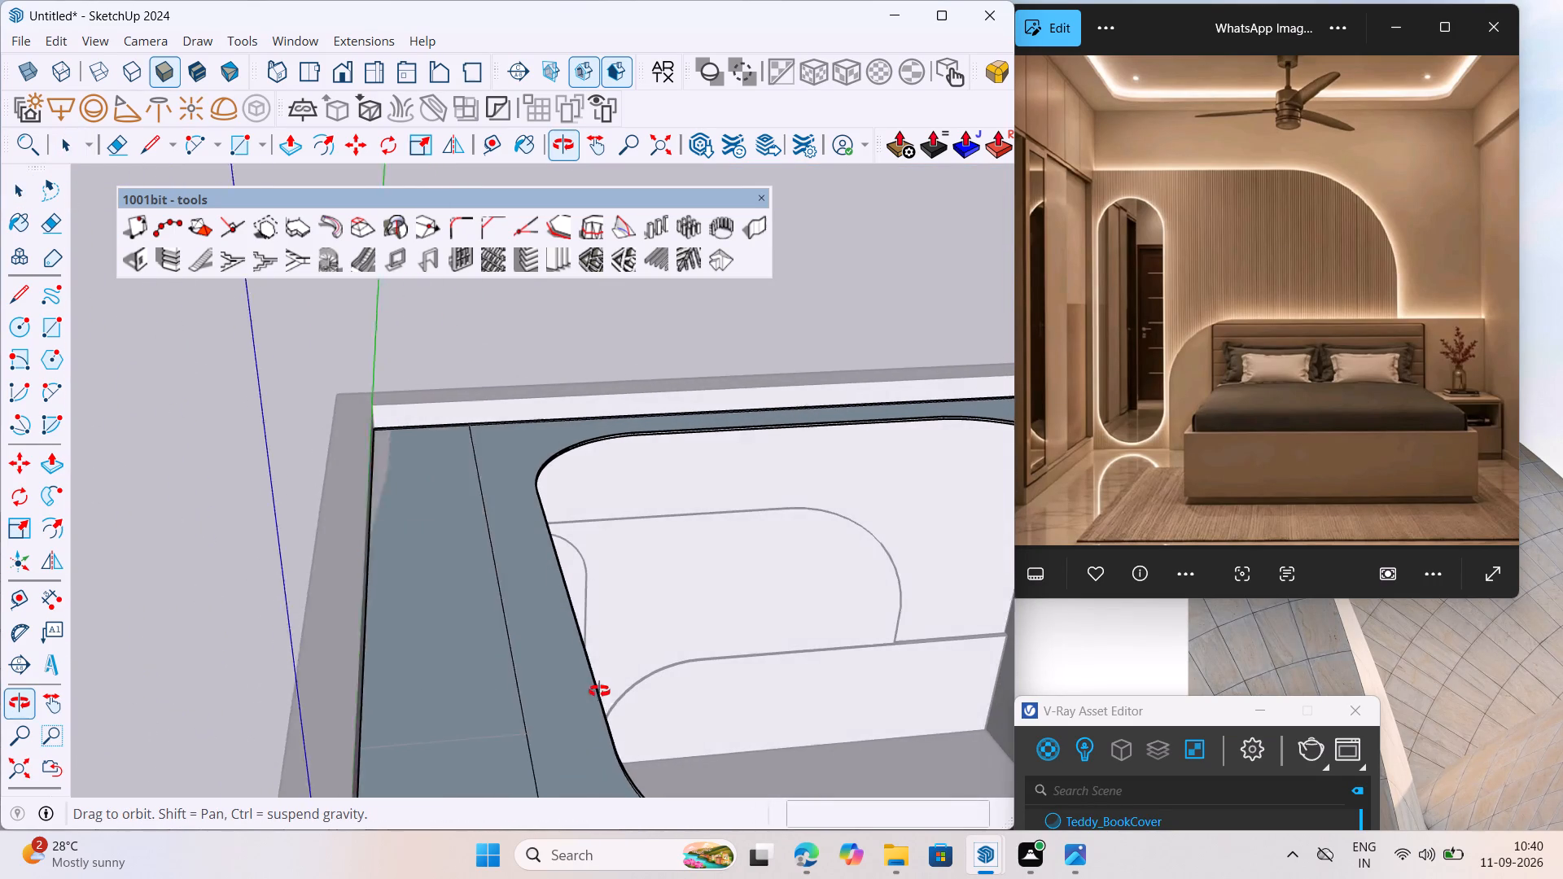
pyautogui.moveTo(599, 691); pyautogui.dragTo(603, 691, button='middle')
pyautogui.scroll(13, 559, 641)
pyautogui.moveTo(615, 653); pyautogui.dragTo(658, 654, button='middle')
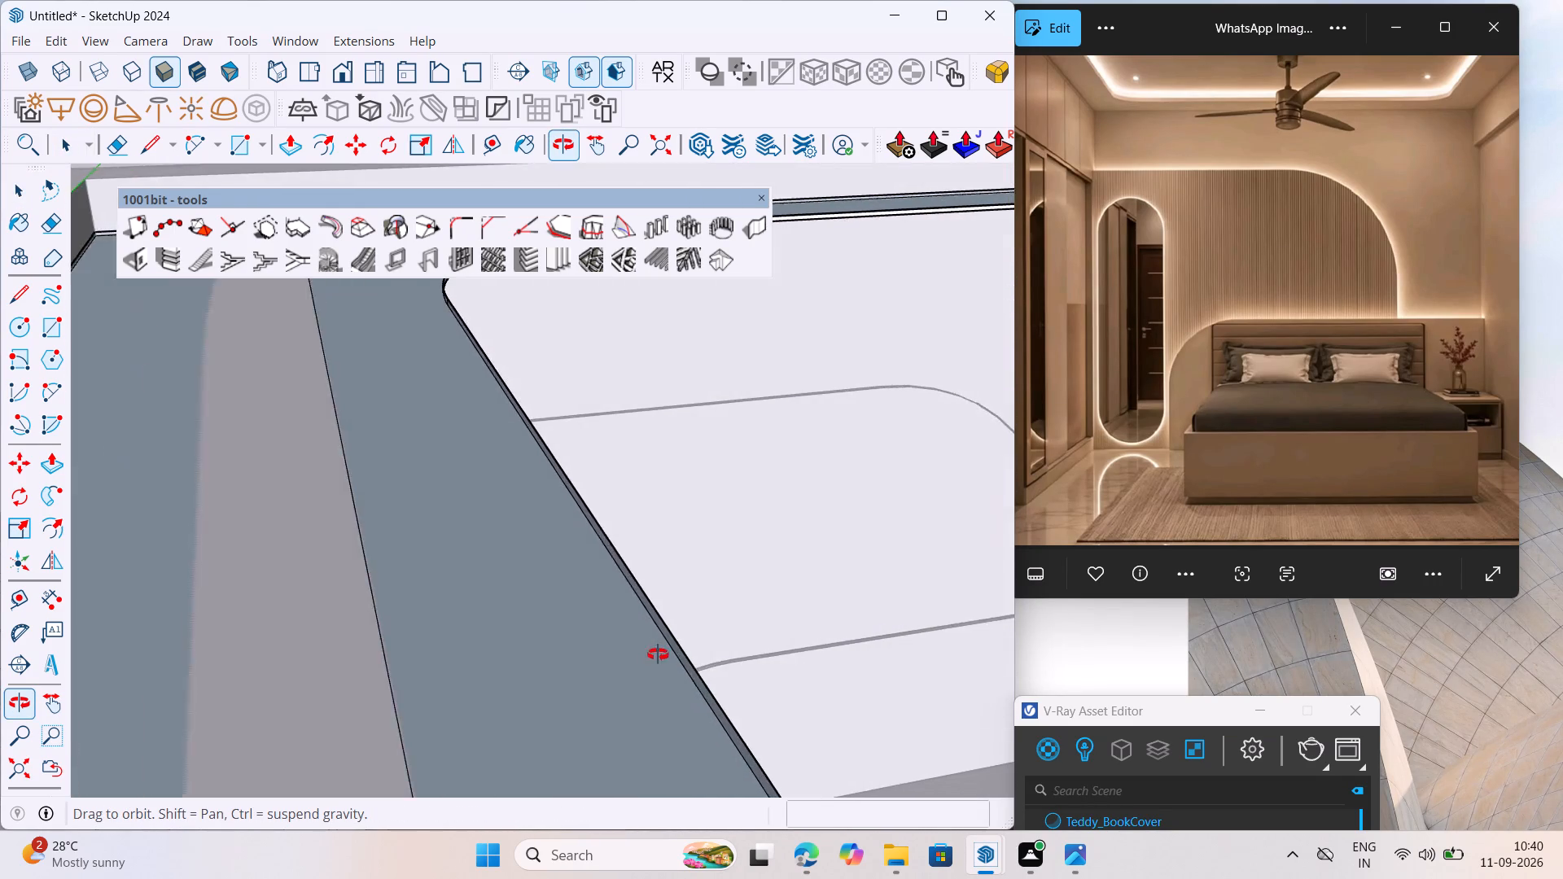
pyautogui.moveTo(658, 654); pyautogui.dragTo(685, 641, button='middle')
pyautogui.scroll(11, 681, 619)
pyautogui.click(715, 621)
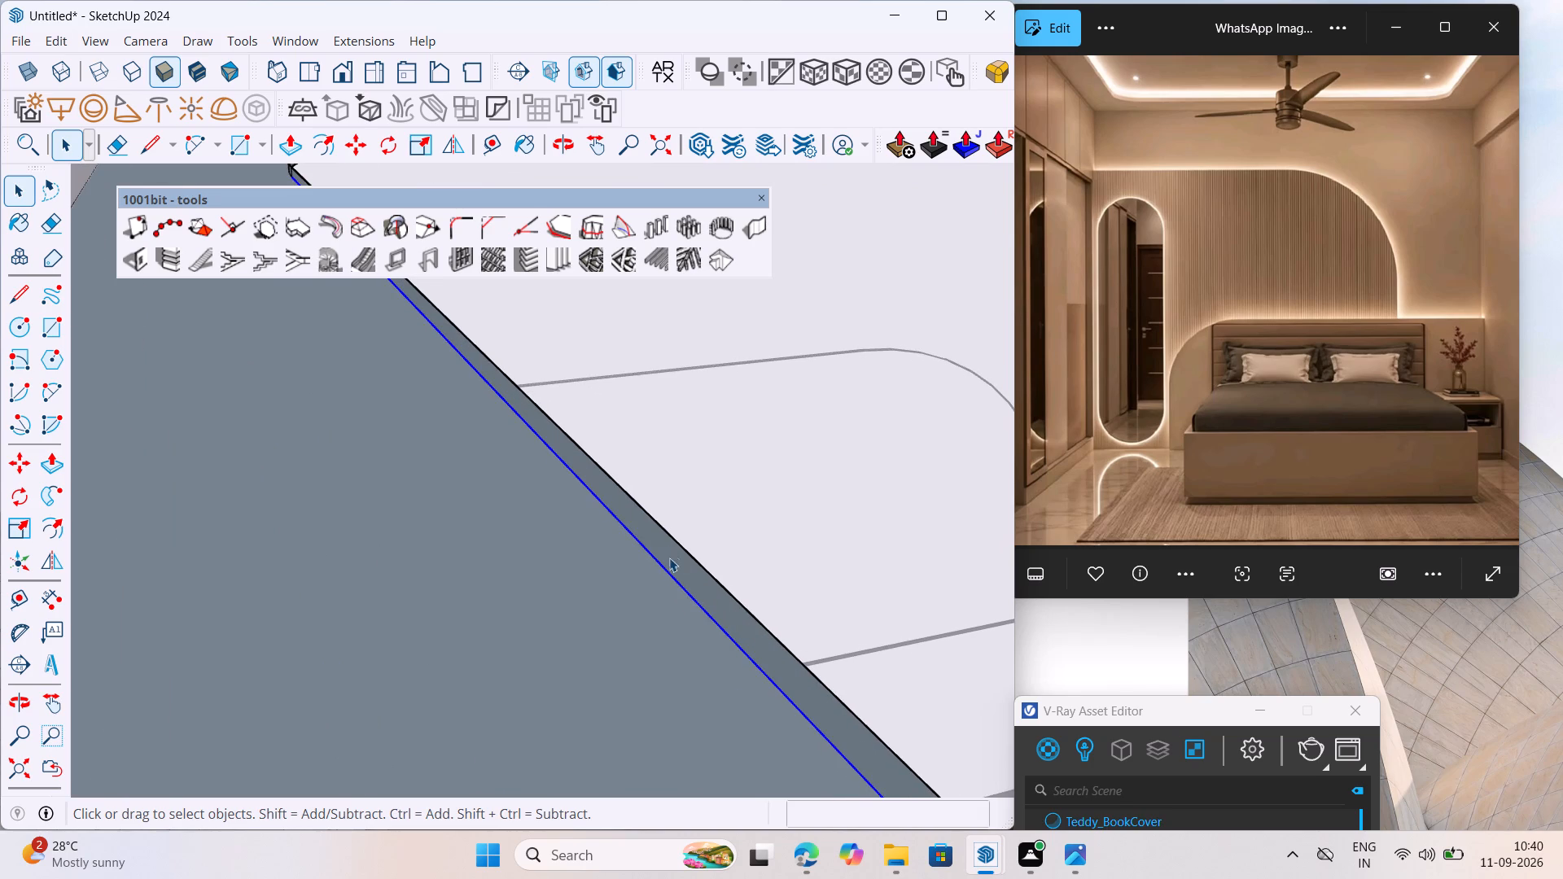
pyautogui.scroll(-13, 704, 610)
pyautogui.scroll(12, 407, 297)
pyautogui.scroll(-5, 474, 453)
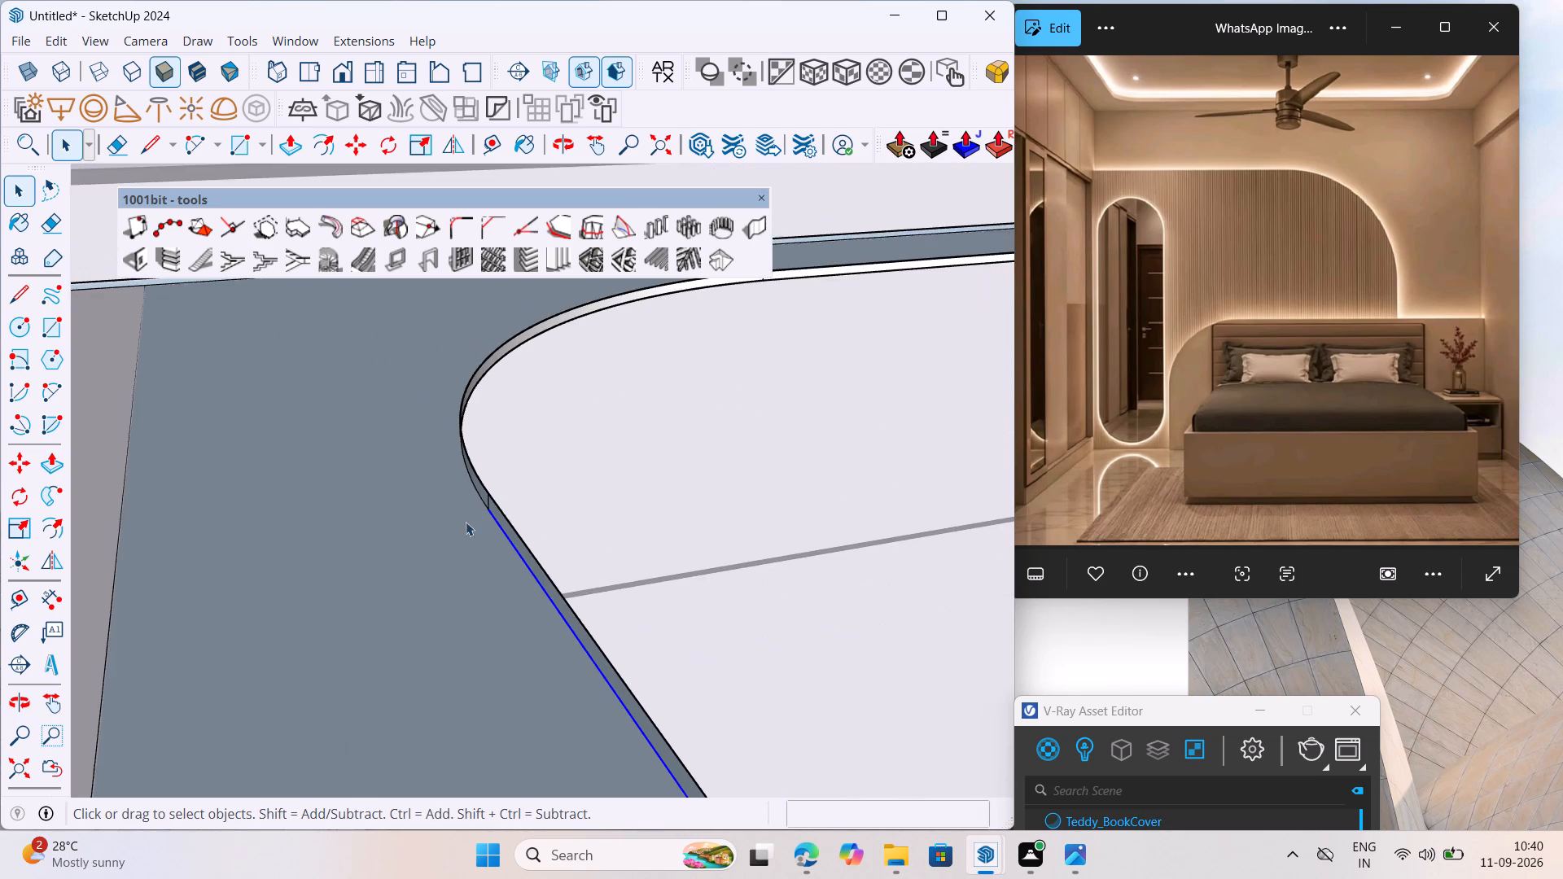
pyautogui.scroll(4, 491, 537)
pyautogui.scroll(3, 466, 470)
pyautogui.keyDown('ctrl'); pyautogui.click(475, 479); pyautogui.keyUp('ctrl')
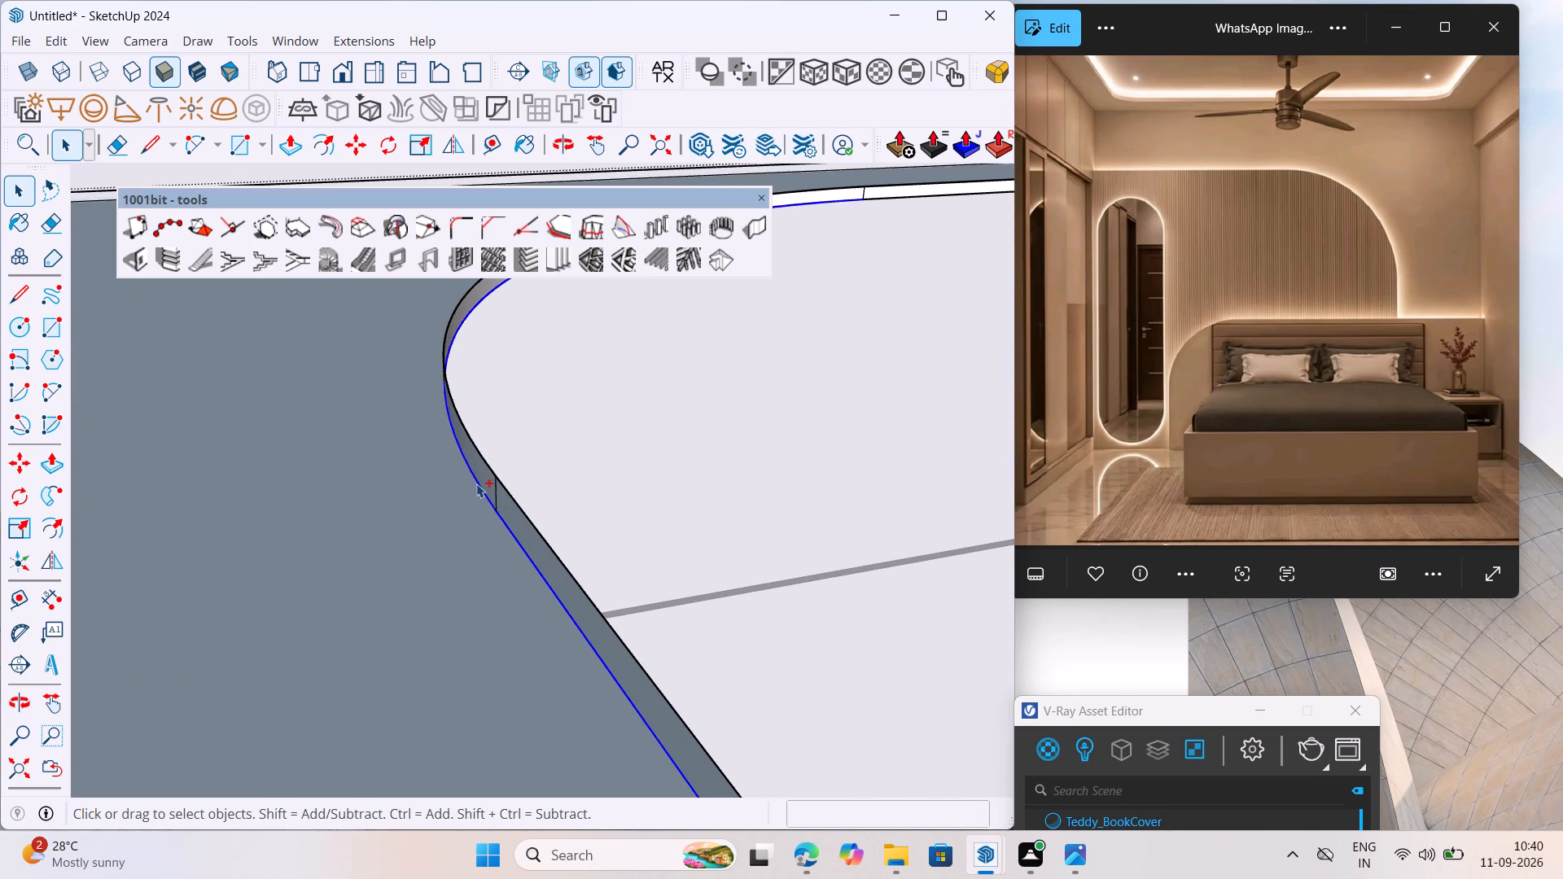
pyautogui.scroll(-20, 324, 448)
pyautogui.scroll(-9, 324, 448)
pyautogui.scroll(4, 368, 631)
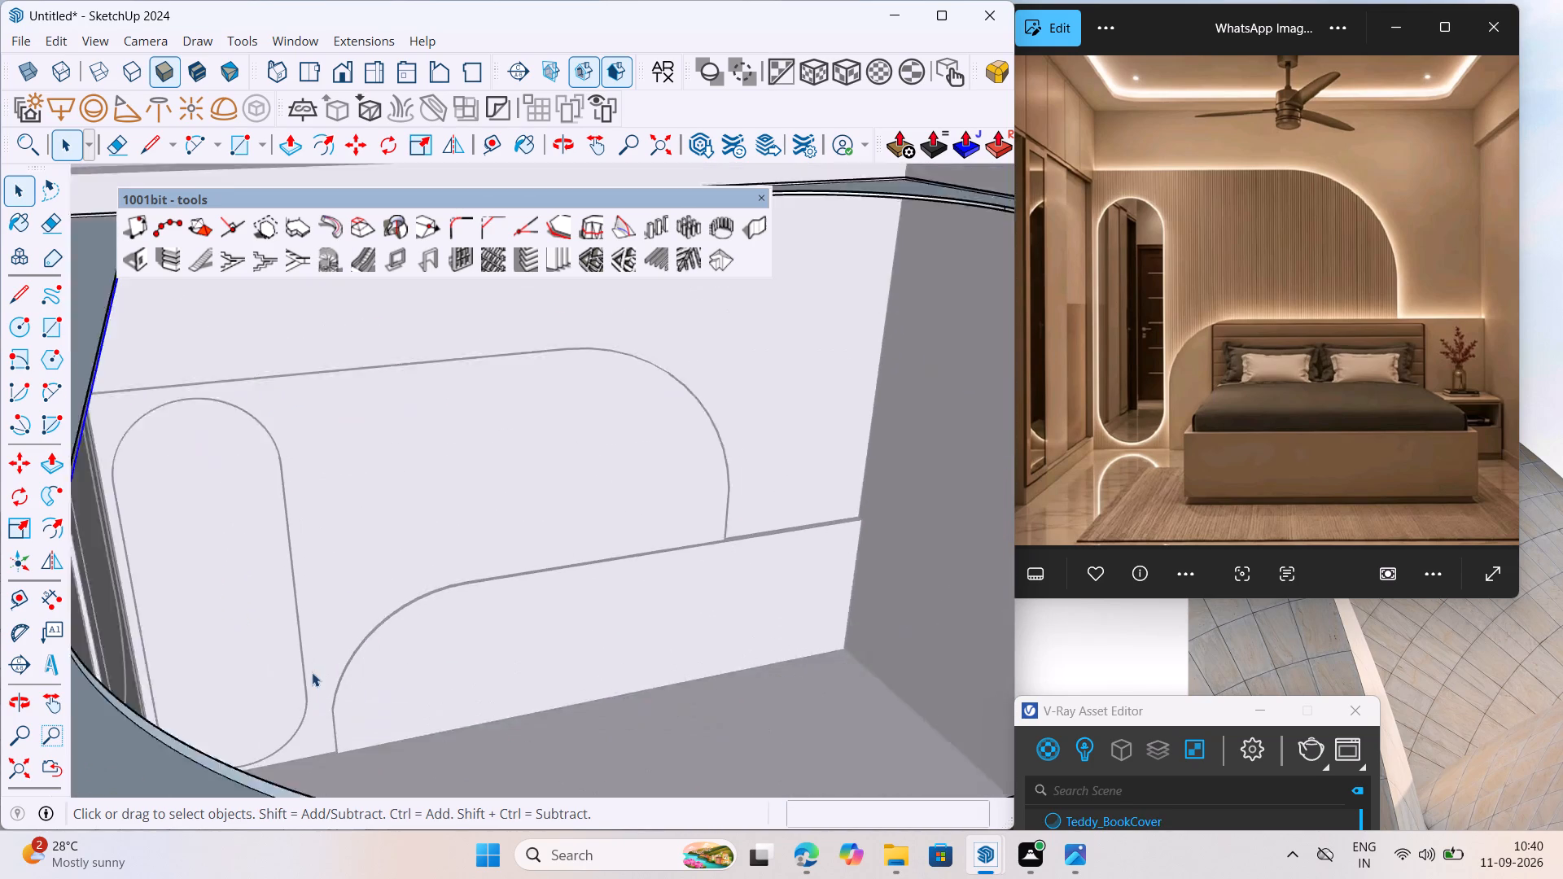
pyautogui.scroll(3, 312, 672)
pyautogui.scroll(-6, 358, 491)
pyautogui.scroll(10, 308, 581)
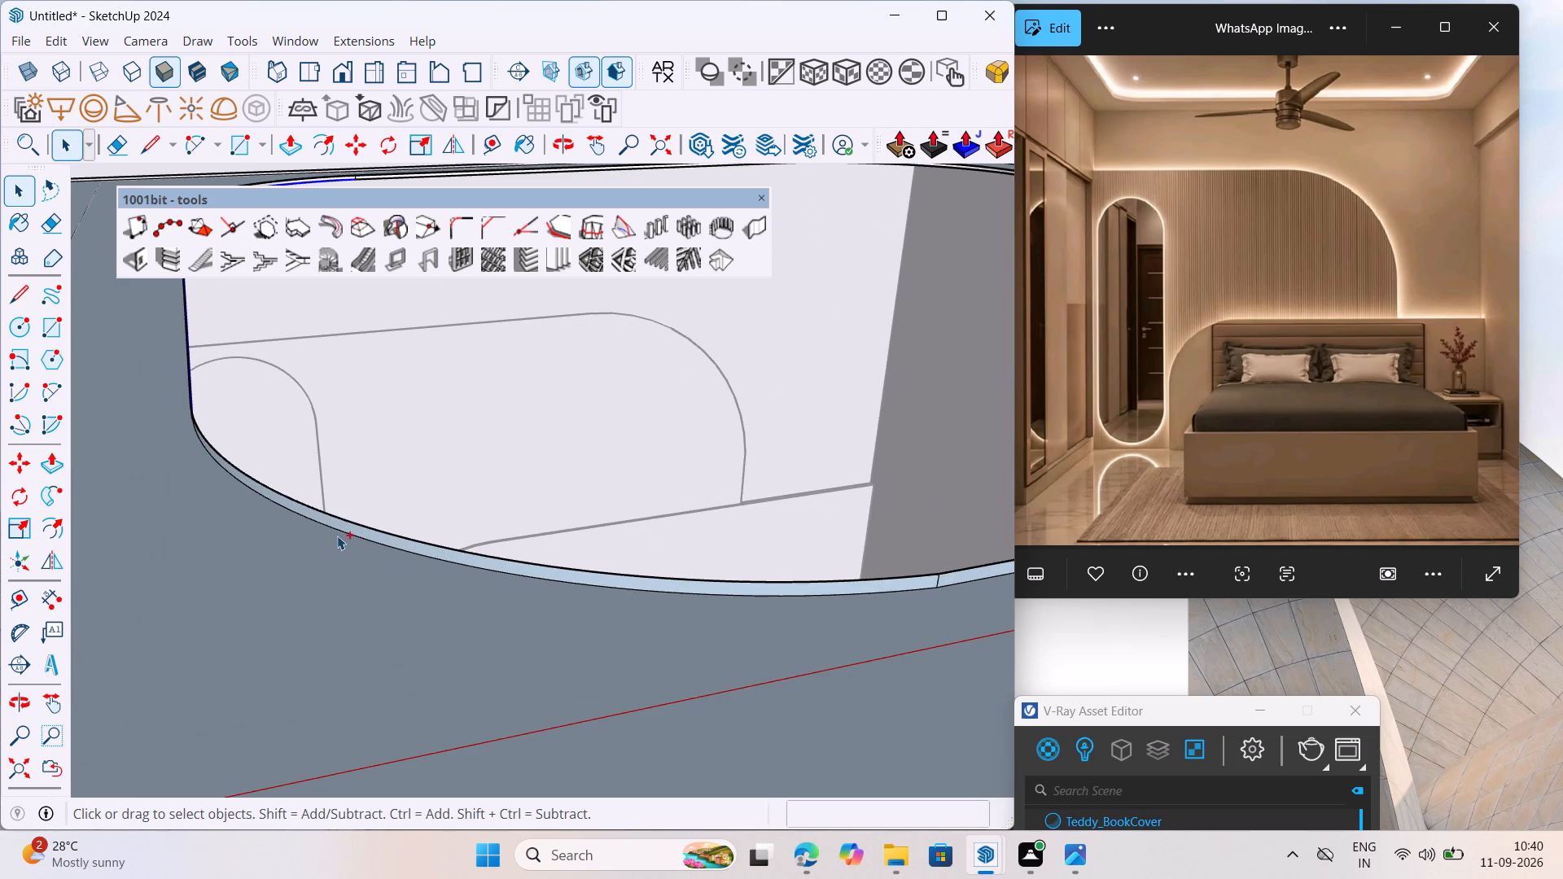
pyautogui.keyDown('ctrl'); pyautogui.click(342, 535); pyautogui.keyUp('ctrl')
pyautogui.scroll(-7, 209, 557)
pyautogui.scroll(3, 641, 583)
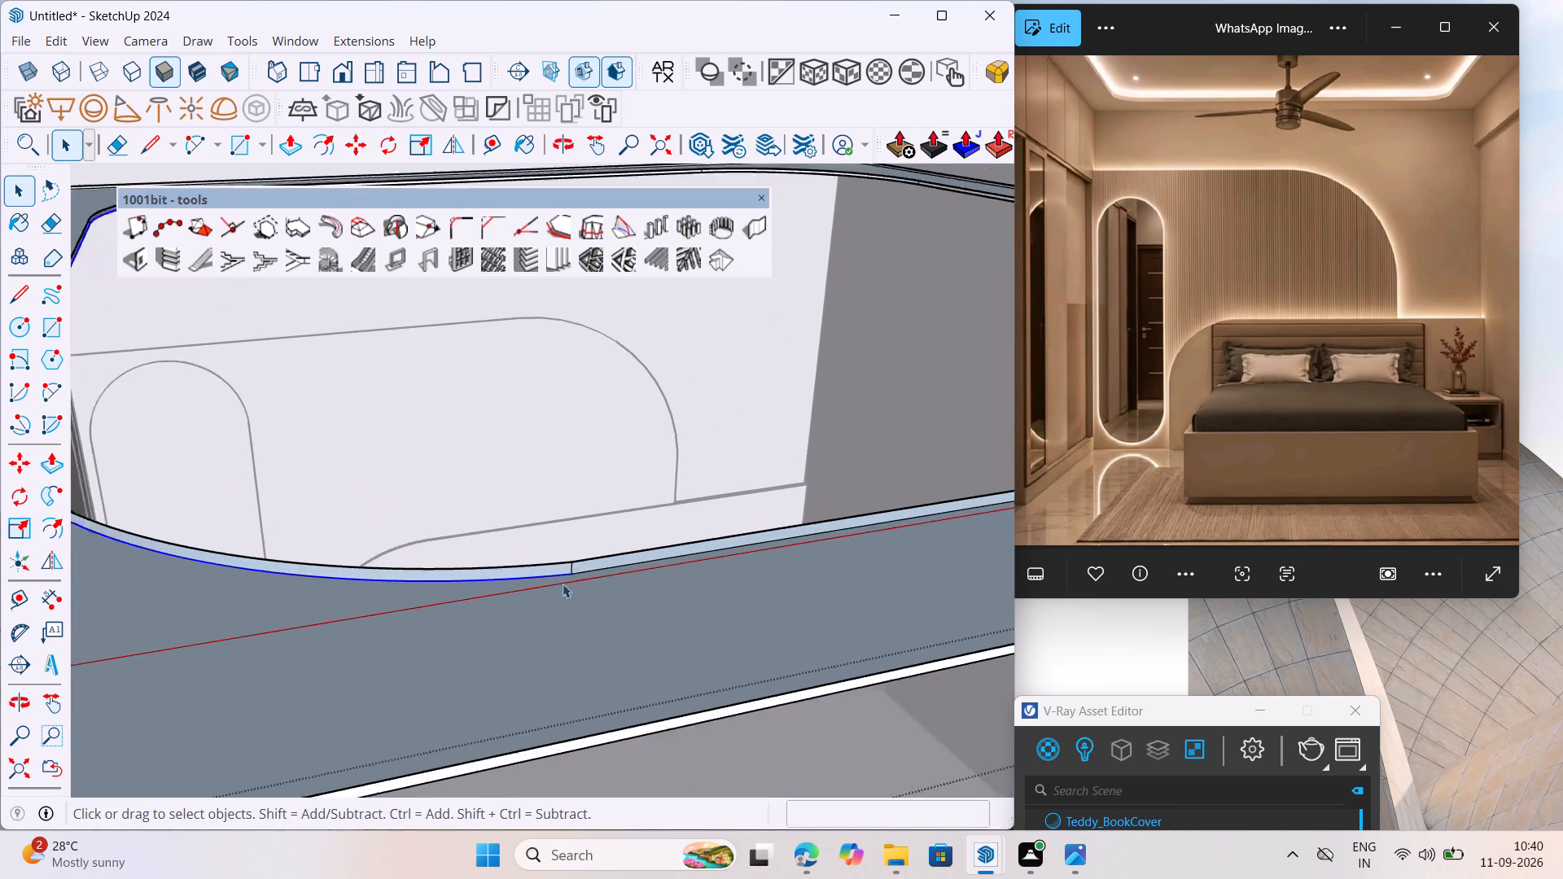
pyautogui.scroll(9, 563, 584)
pyautogui.keyDown('ctrl'); pyautogui.click(693, 540); pyautogui.keyUp('ctrl')
pyautogui.scroll(7, 614, 548)
pyautogui.moveTo(595, 562); pyautogui.dragTo(566, 618, button='middle')
pyautogui.scroll(1, 458, 603)
pyautogui.scroll(-20, 183, 597)
pyautogui.scroll(-6, 183, 597)
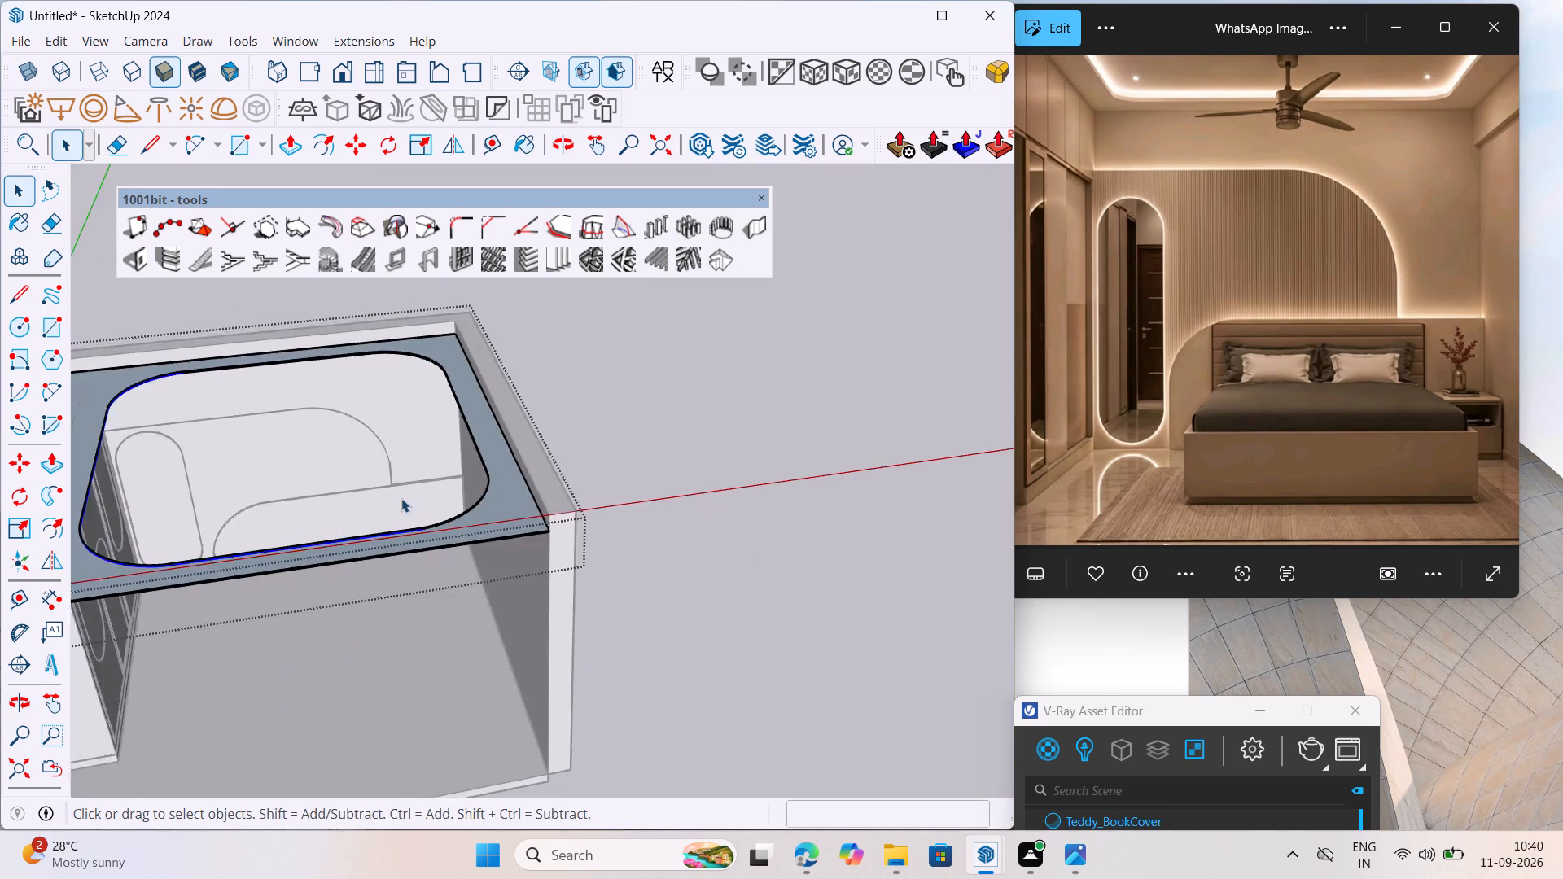
pyautogui.scroll(-3, 401, 498)
pyautogui.scroll(19, 451, 486)
pyautogui.keyDown('ctrl'); pyautogui.click(417, 562); pyautogui.keyUp('ctrl')
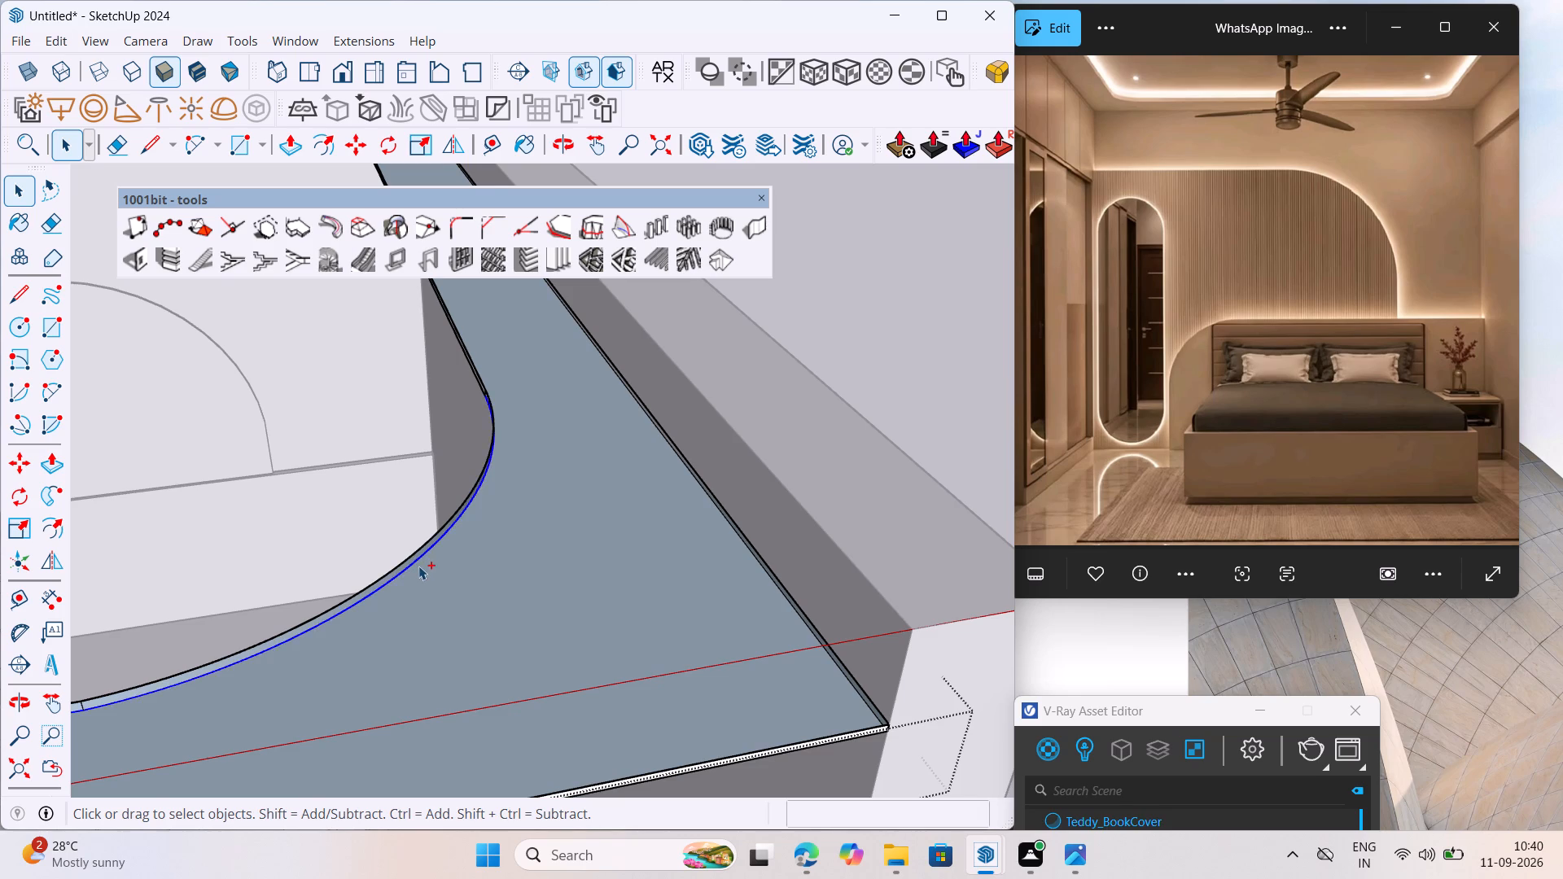
pyautogui.scroll(1, 383, 575)
pyautogui.scroll(-7, 368, 624)
pyautogui.moveTo(463, 506); pyautogui.dragTo(224, 572, button='middle')
pyautogui.scroll(11, 458, 405)
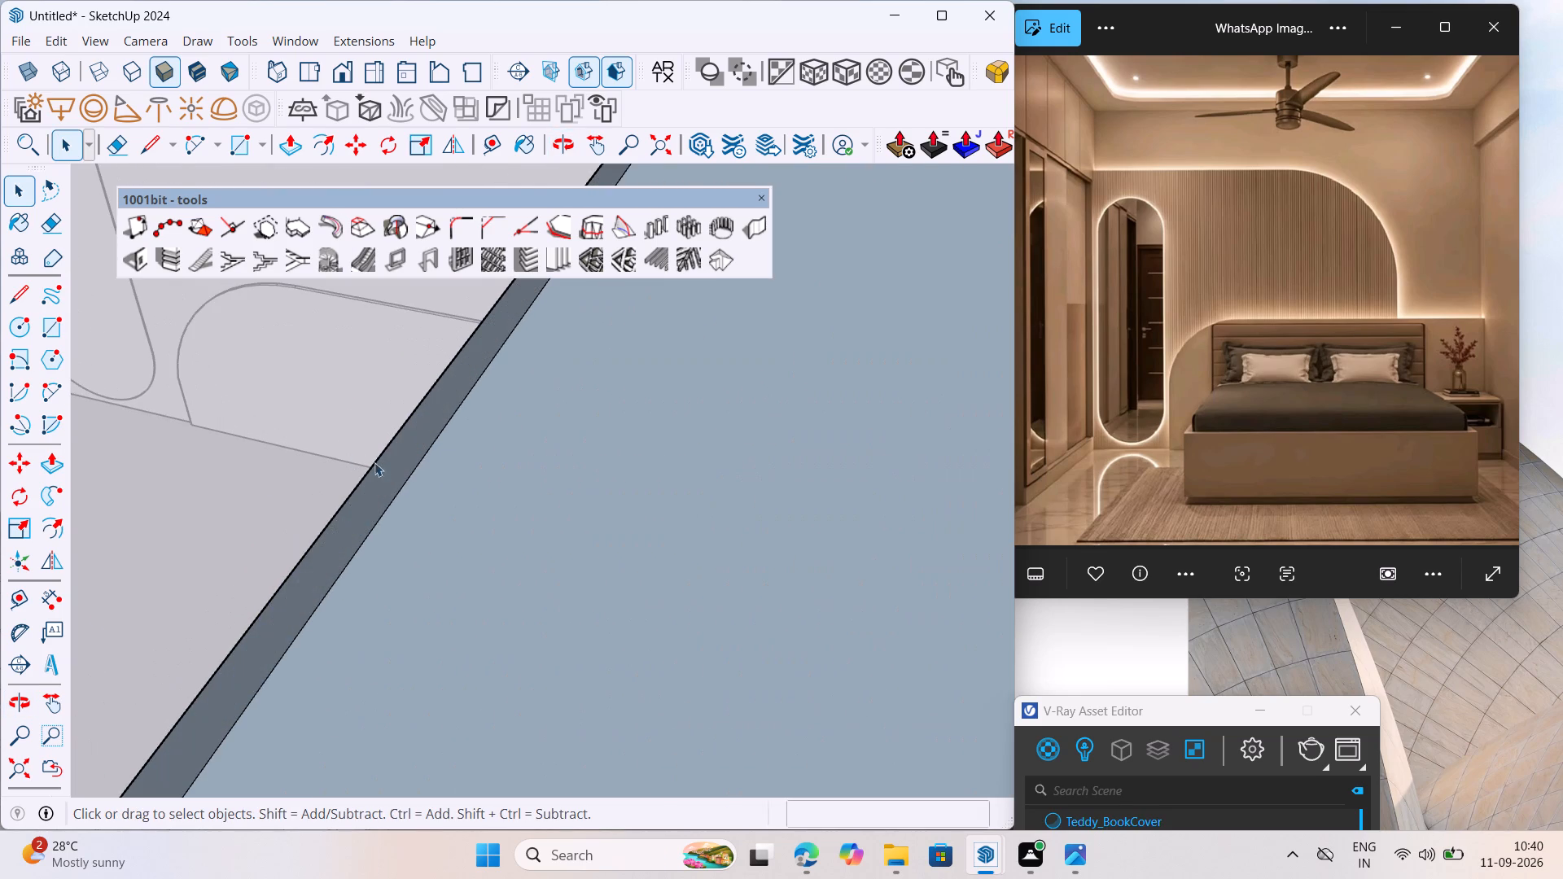
pyautogui.keyDown('ctrl'); pyautogui.click(407, 476); pyautogui.keyUp('ctrl')
pyautogui.scroll(-2, 374, 554)
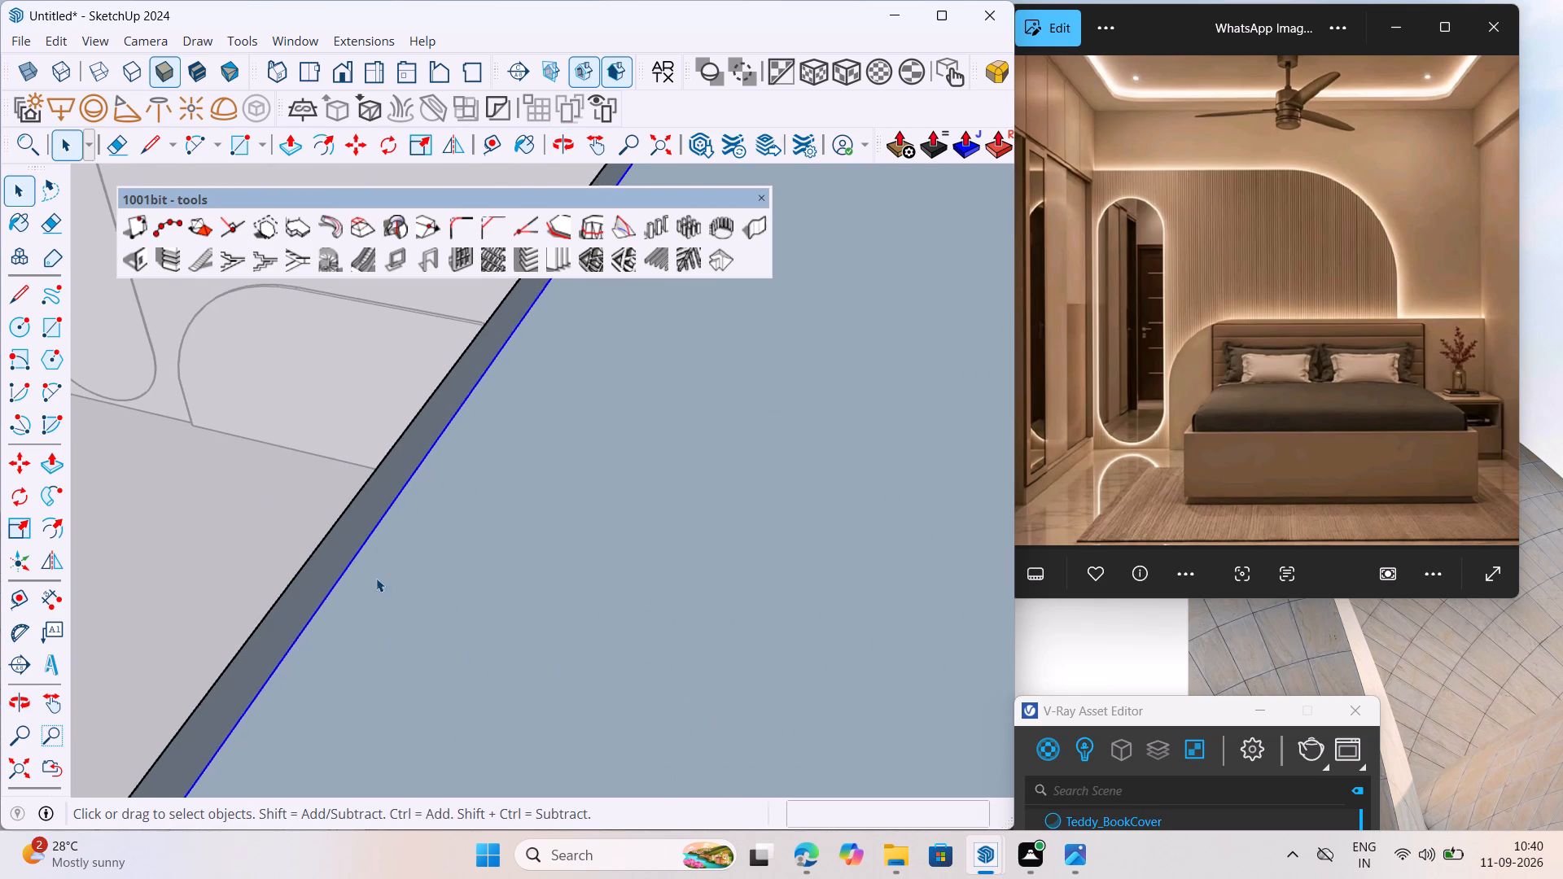
pyautogui.scroll(-20, 376, 578)
pyautogui.scroll(-6, 376, 578)
pyautogui.scroll(12, 499, 335)
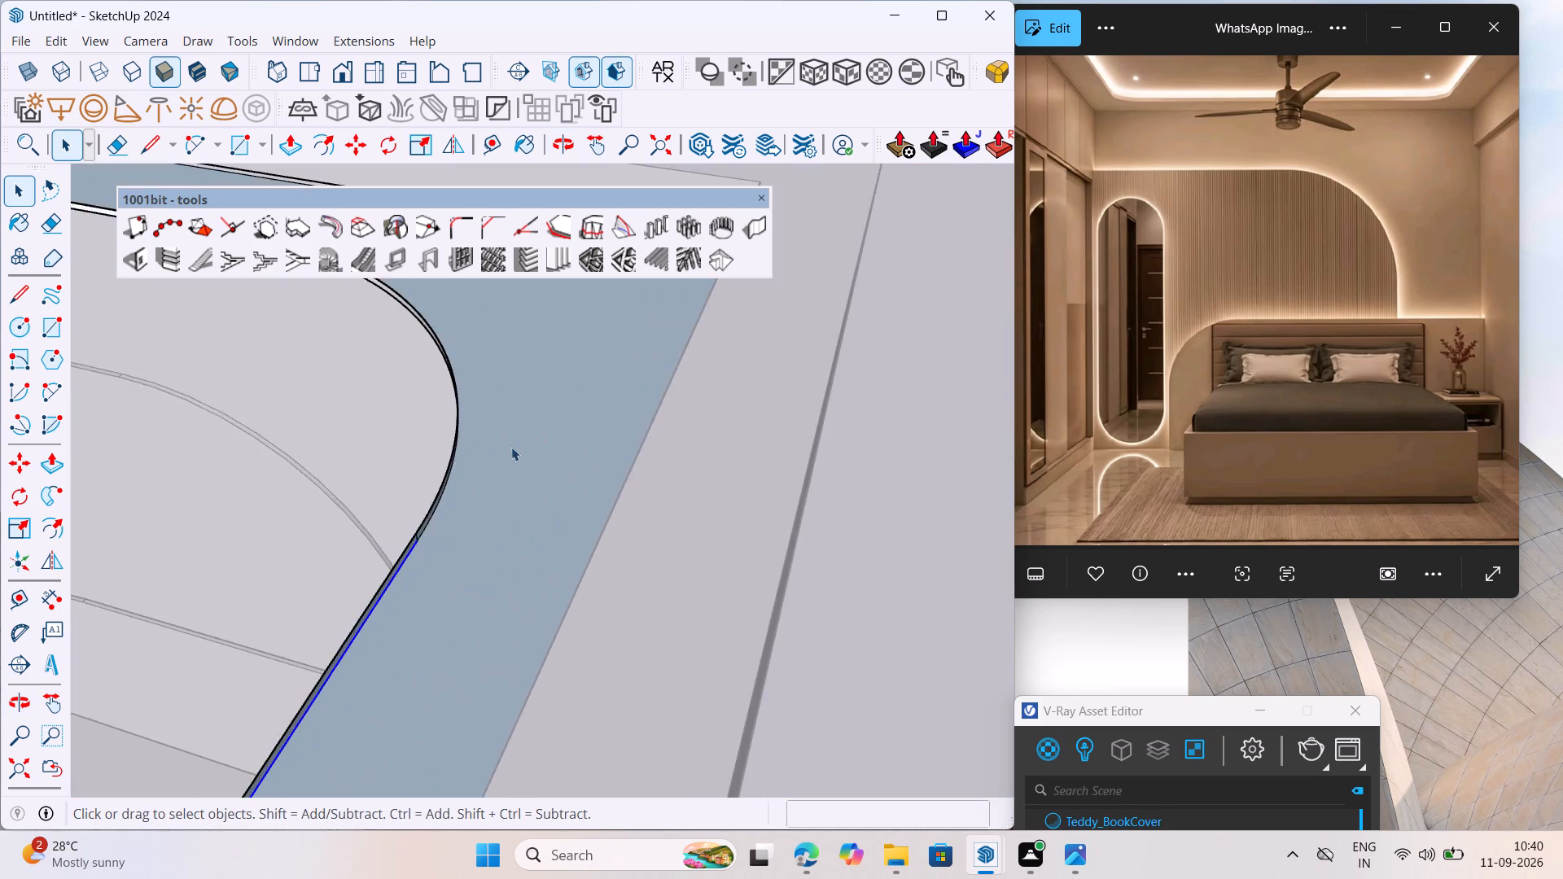
pyautogui.moveTo(520, 429); pyautogui.dragTo(400, 468, button='middle')
pyautogui.scroll(7, 399, 453)
pyautogui.keyDown('ctrl'); pyautogui.click(422, 402); pyautogui.keyUp('ctrl')
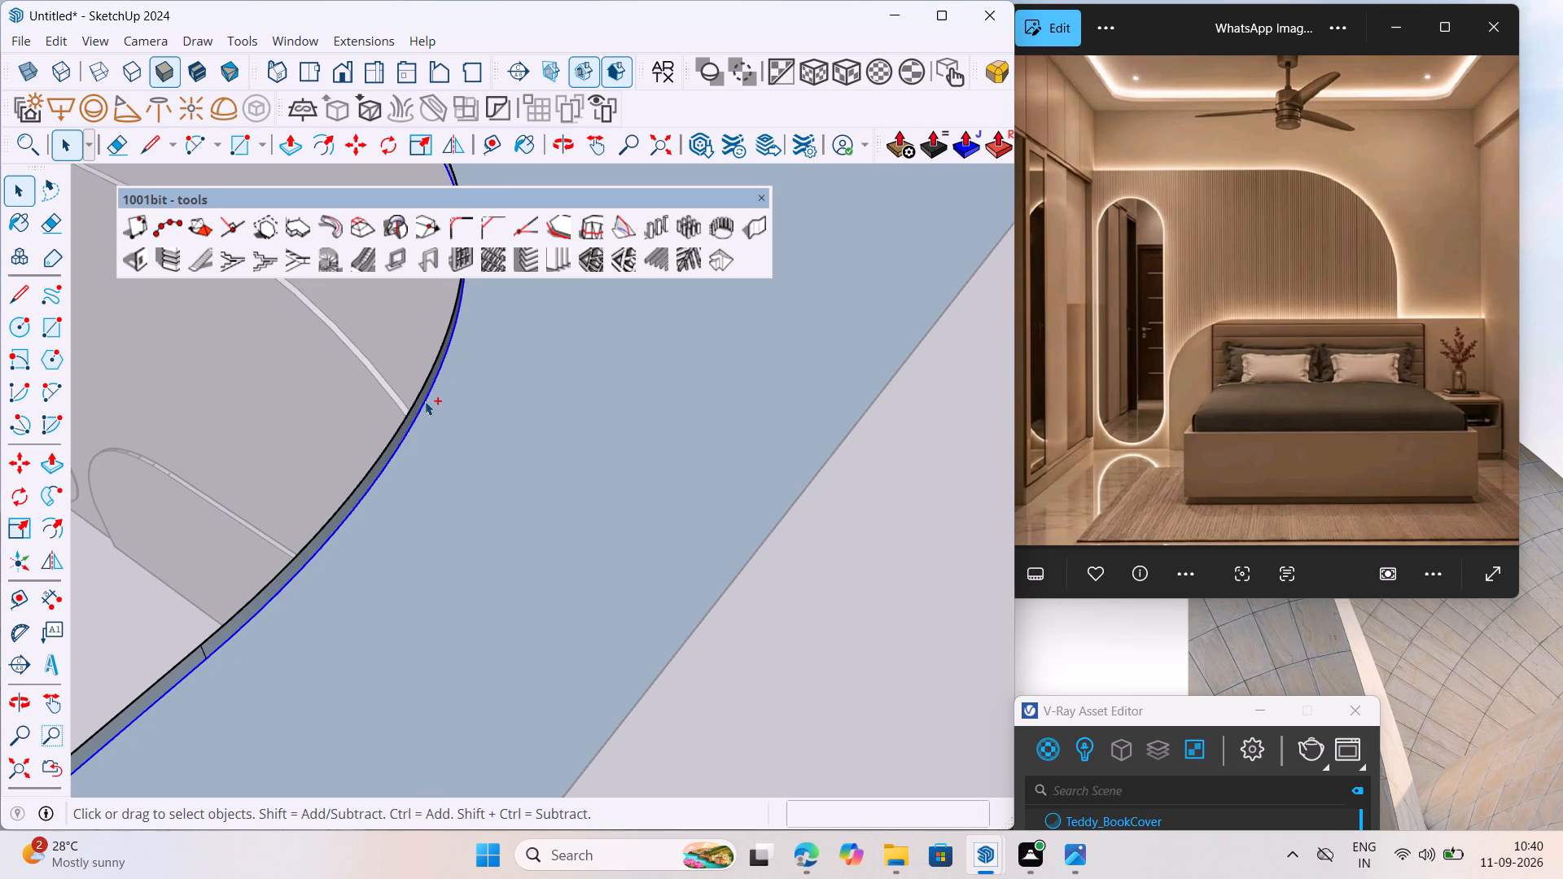
pyautogui.scroll(-20, 453, 587)
pyautogui.scroll(-2, 453, 587)
pyautogui.scroll(7, 341, 334)
pyautogui.moveTo(373, 444); pyautogui.dragTo(270, 500, button='middle')
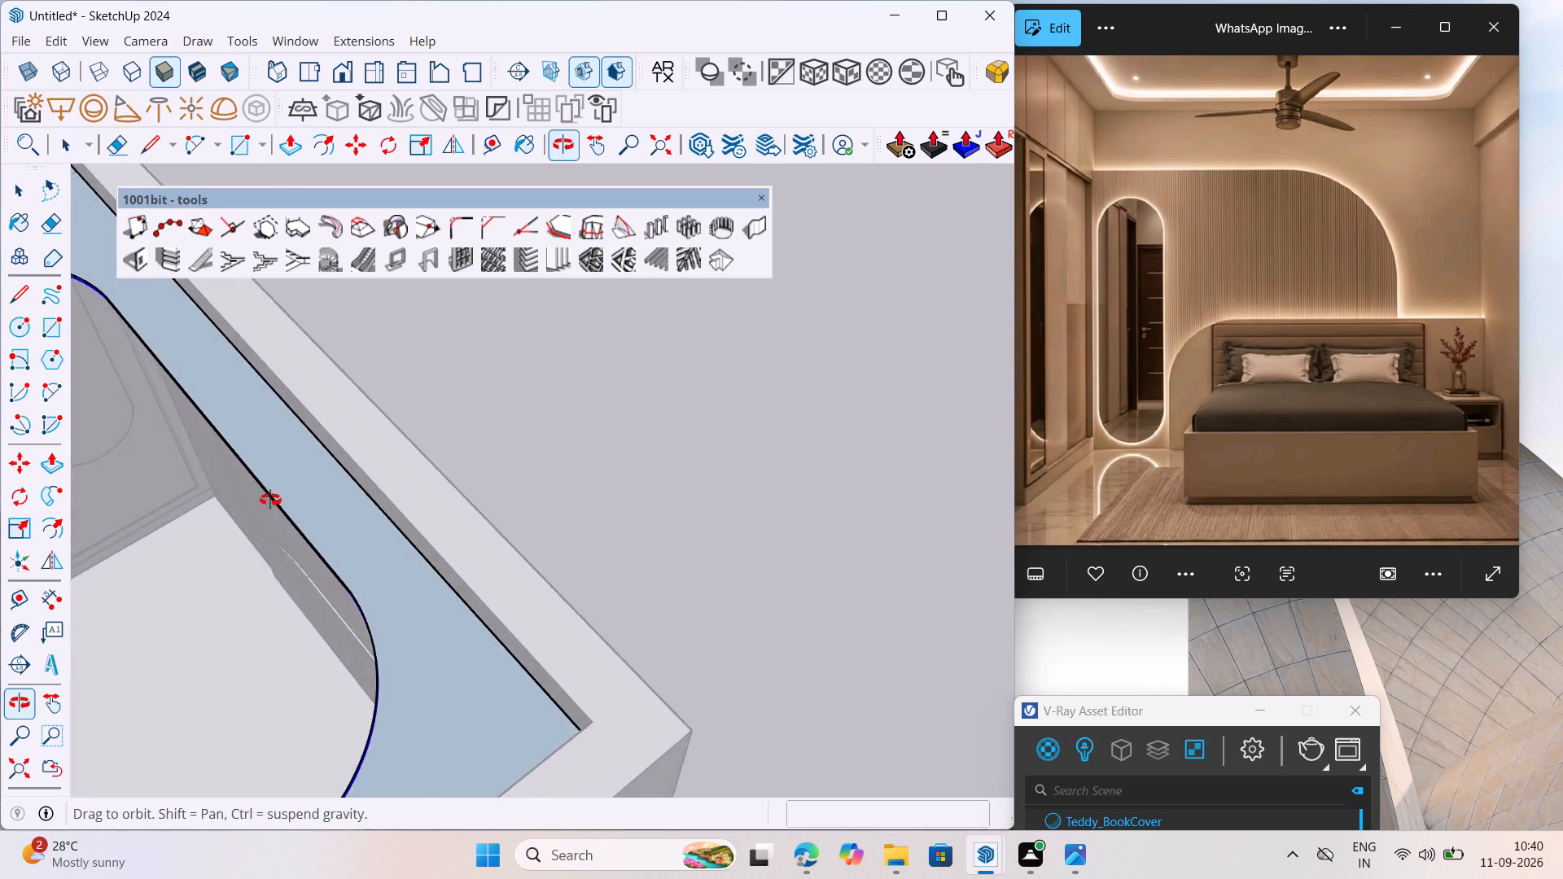
pyautogui.moveTo(270, 500); pyautogui.dragTo(269, 500, button='middle')
pyautogui.scroll(14, 269, 500)
pyautogui.moveTo(343, 578); pyautogui.dragTo(102, 601, button='middle')
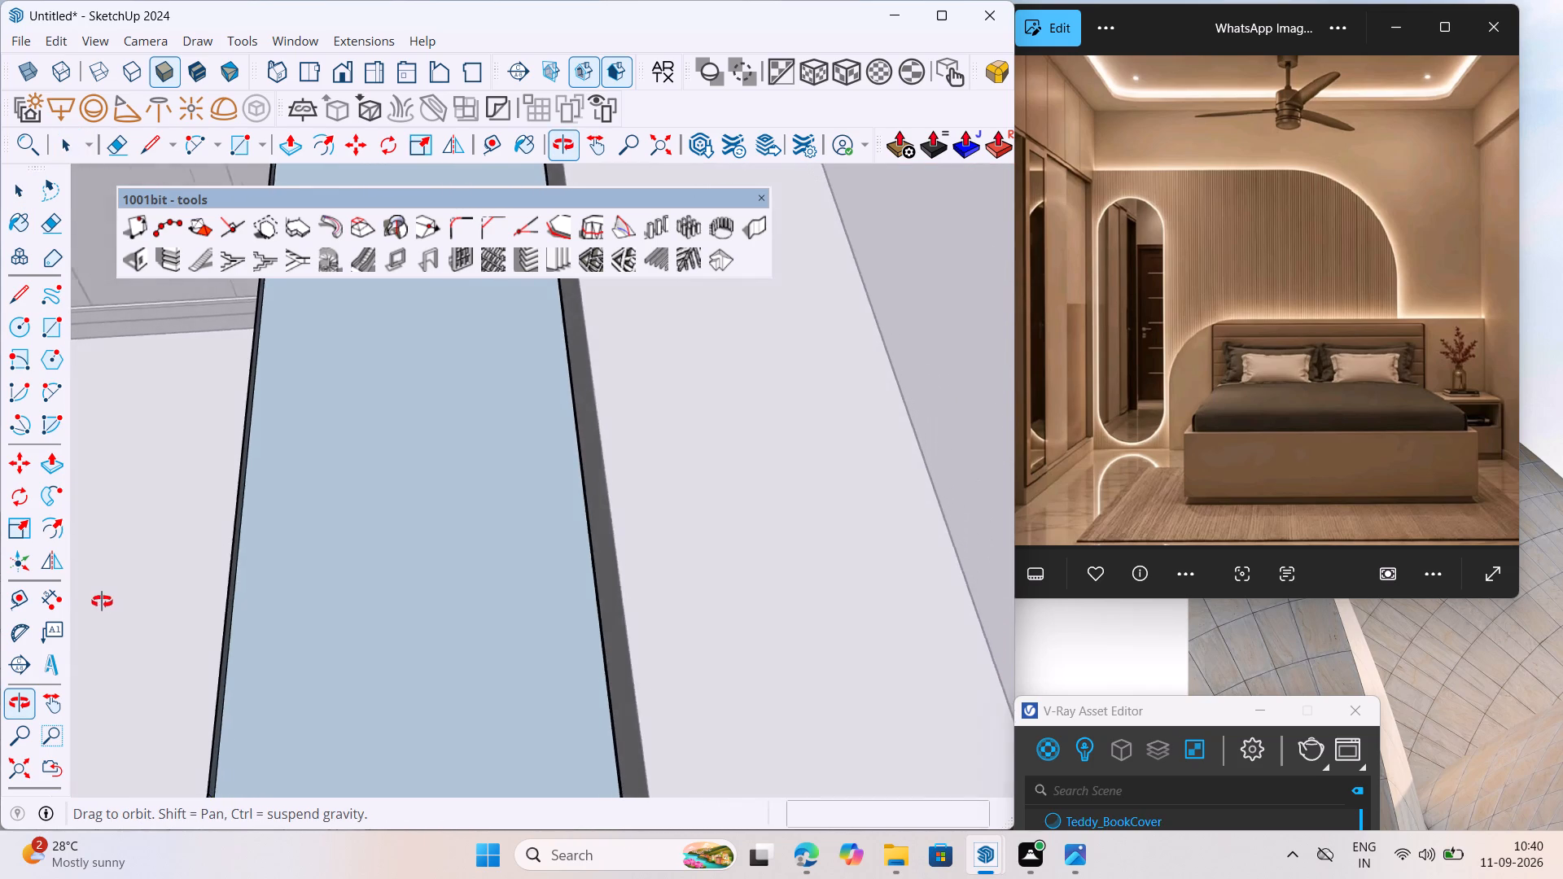
pyautogui.moveTo(102, 601); pyautogui.dragTo(87, 597, button='middle')
pyautogui.scroll(9, 226, 605)
pyautogui.keyDown('ctrl'); pyautogui.click(225, 548); pyautogui.keyUp('ctrl')
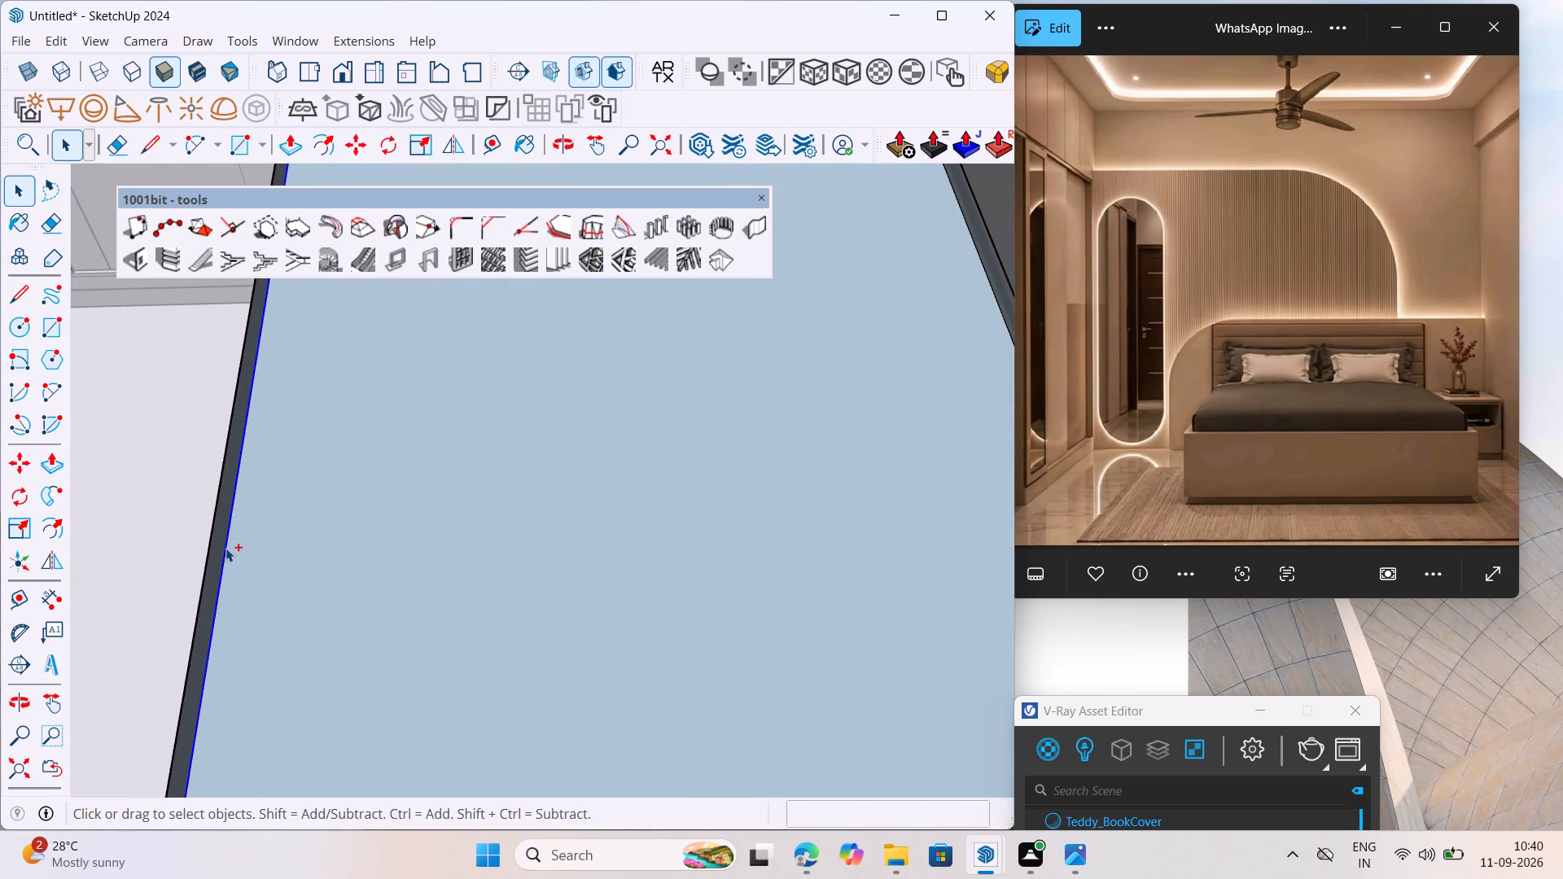
pyautogui.scroll(-20, 263, 504)
pyautogui.scroll(-1, 263, 504)
pyautogui.moveTo(350, 508); pyautogui.dragTo(561, 435, button='middle')
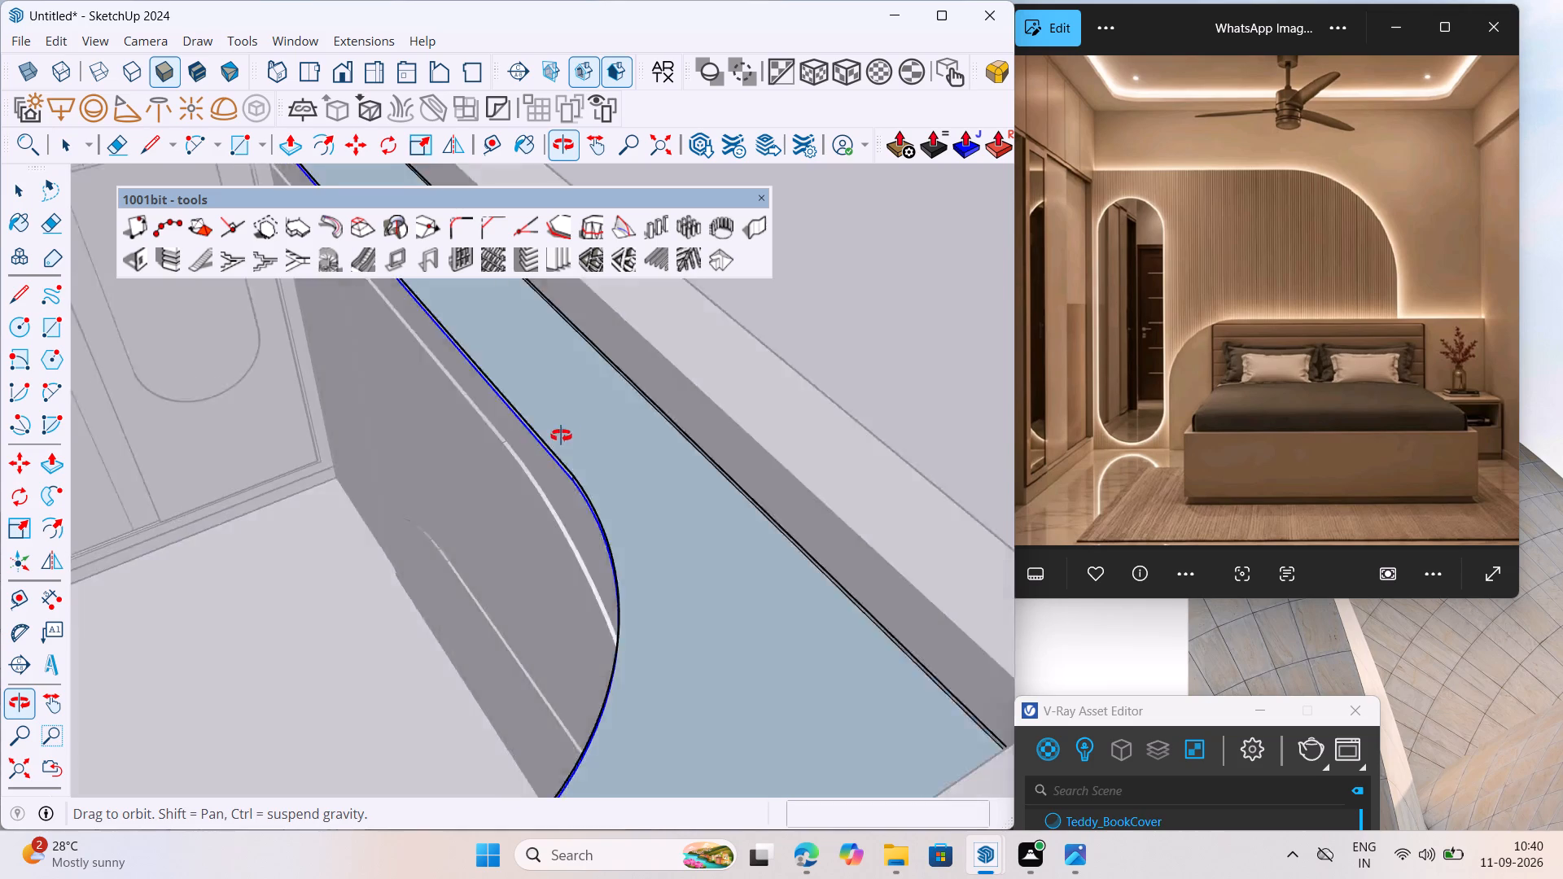
pyautogui.moveTo(561, 435); pyautogui.dragTo(650, 410, button='middle')
pyautogui.scroll(-6, 408, 450)
pyautogui.moveTo(599, 584); pyautogui.dragTo(746, 472, button='middle')
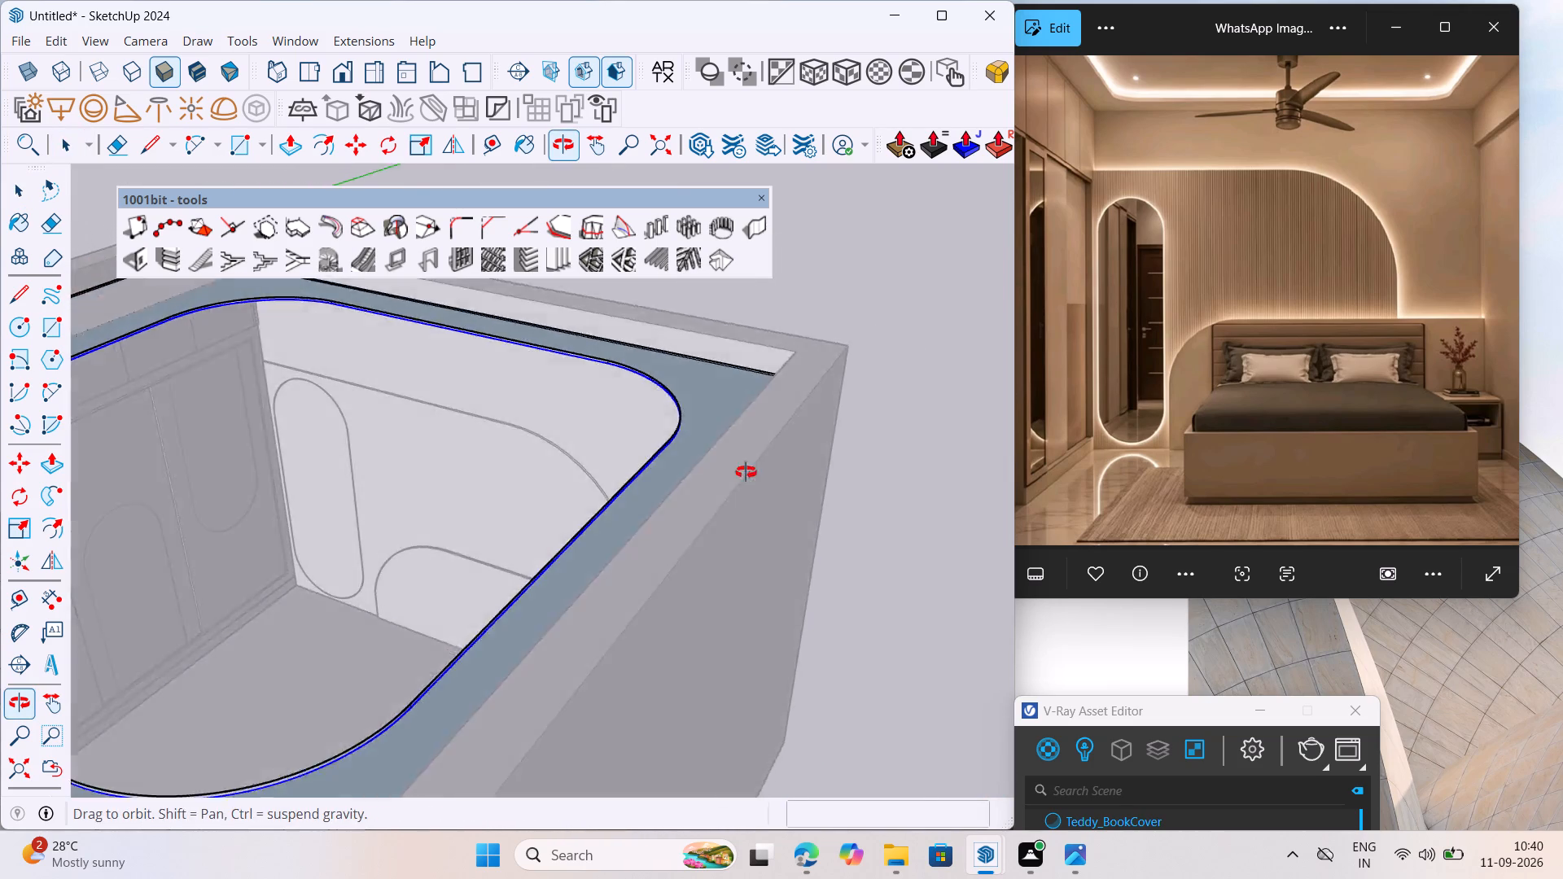
# Weld the selected edges around the false ceiling's rounded opening into one continuous loop.
pyautogui.moveTo(746, 472); pyautogui.dragTo(773, 451, button='middle')
pyautogui.scroll(-7, 799, 456)
pyautogui.scroll(7, 398, 587)
pyautogui.moveTo(414, 474); pyautogui.dragTo(443, 509, button='middle')
pyautogui.scroll(5, 175, 483)
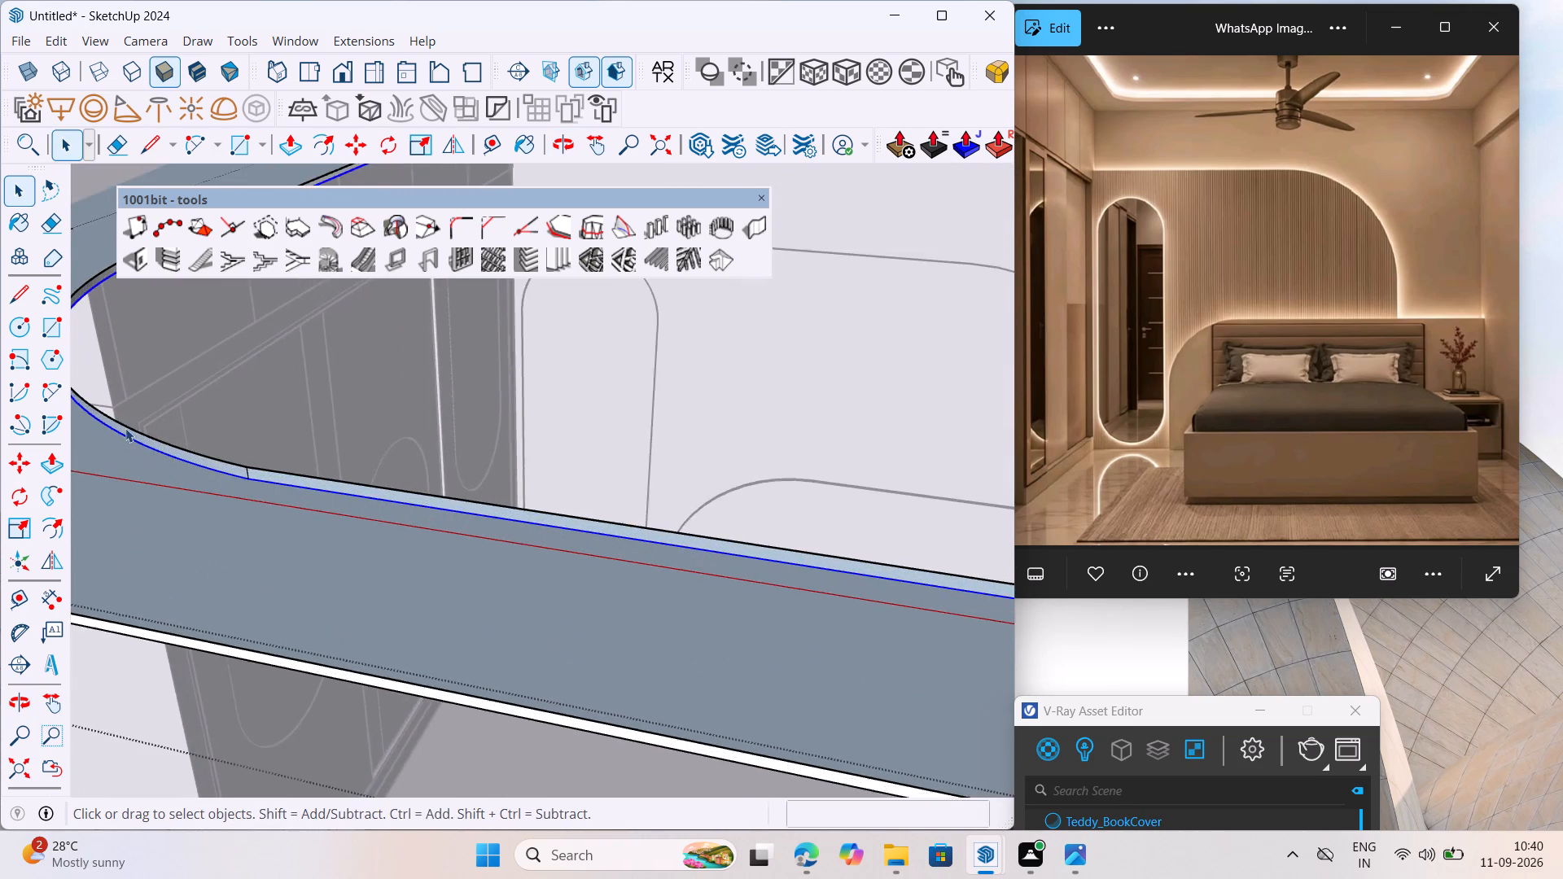
pyautogui.scroll(19, 125, 428)
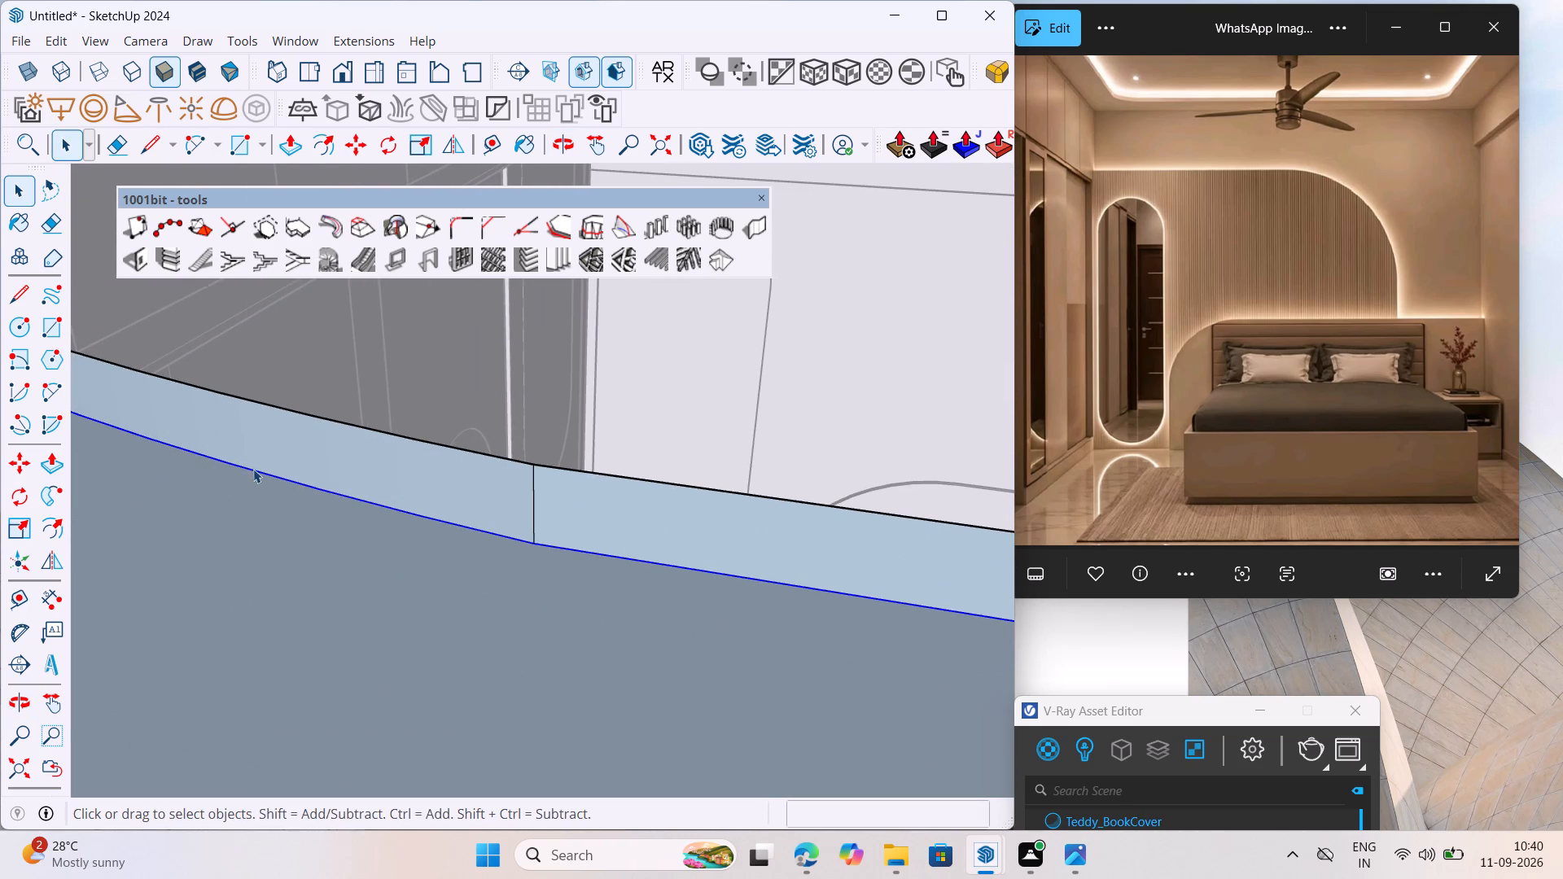
pyautogui.rightClick(253, 469)
pyautogui.click(315, 245)
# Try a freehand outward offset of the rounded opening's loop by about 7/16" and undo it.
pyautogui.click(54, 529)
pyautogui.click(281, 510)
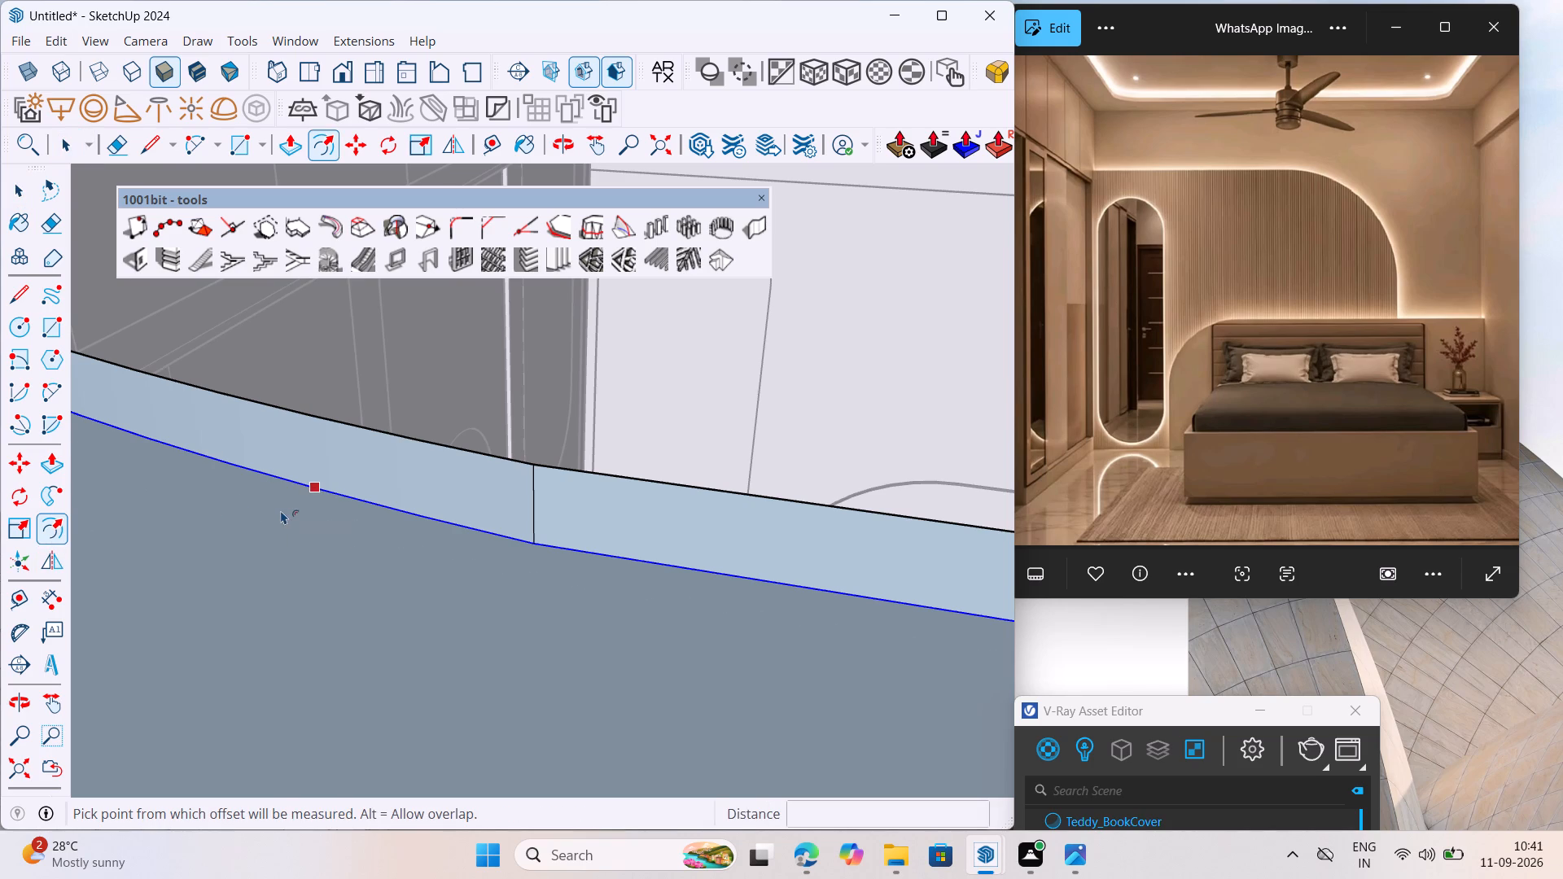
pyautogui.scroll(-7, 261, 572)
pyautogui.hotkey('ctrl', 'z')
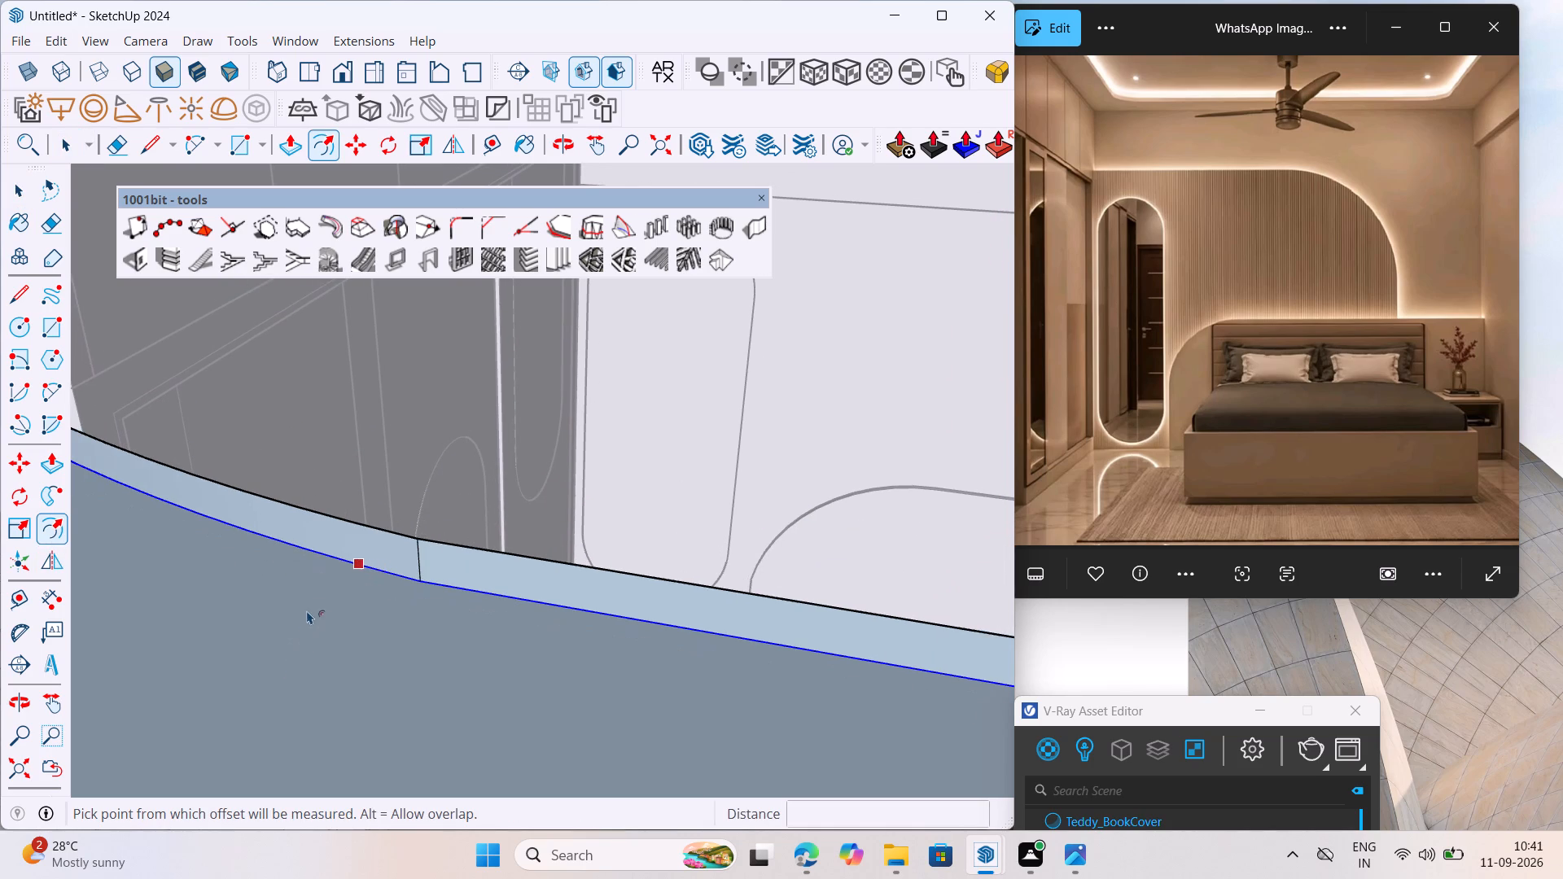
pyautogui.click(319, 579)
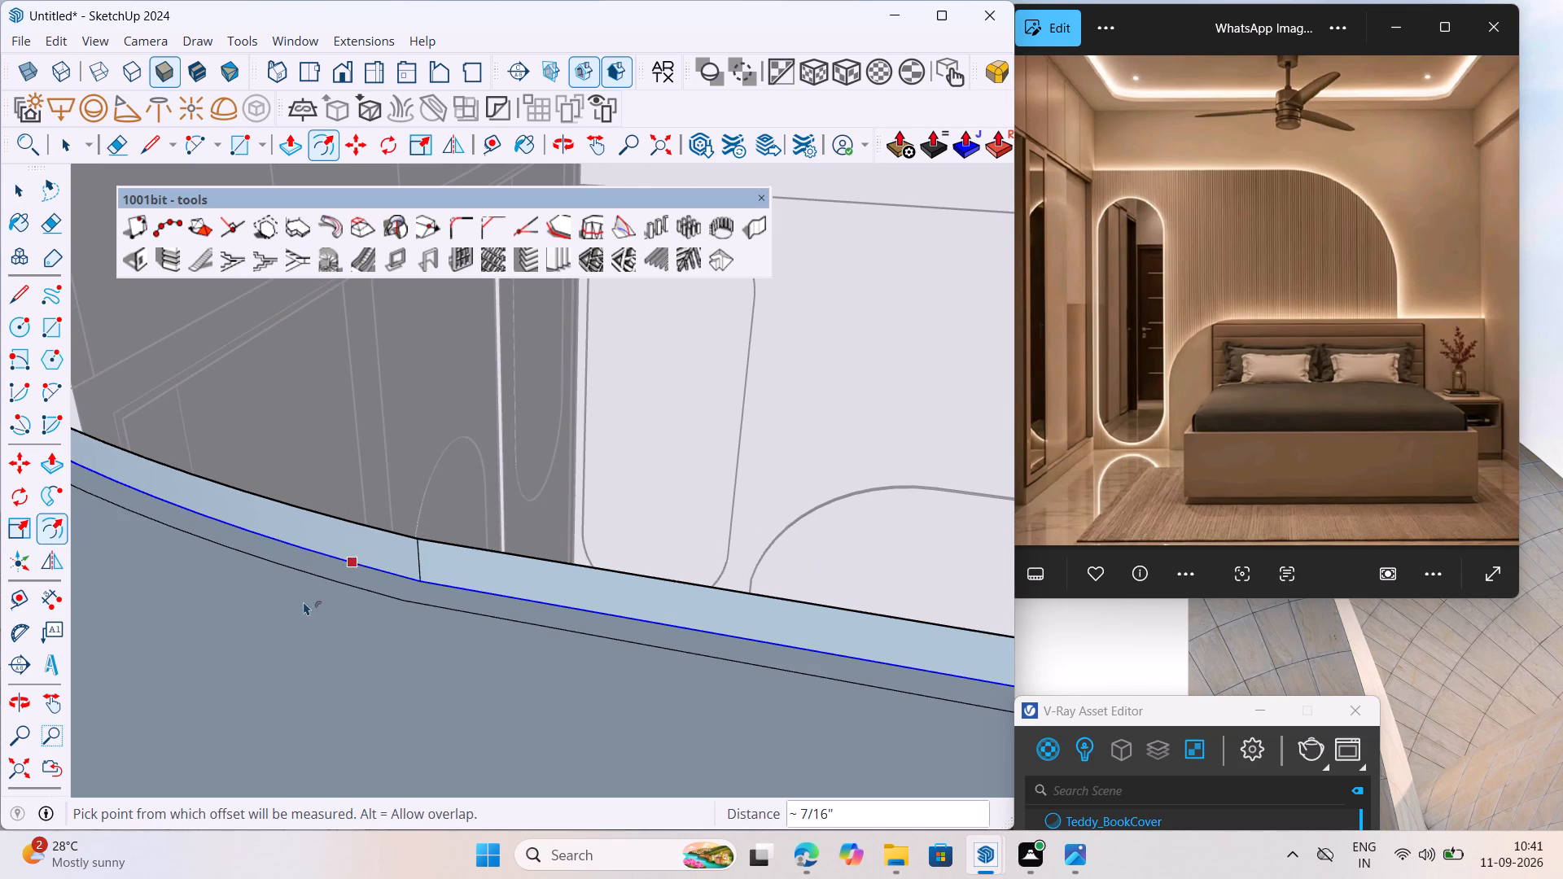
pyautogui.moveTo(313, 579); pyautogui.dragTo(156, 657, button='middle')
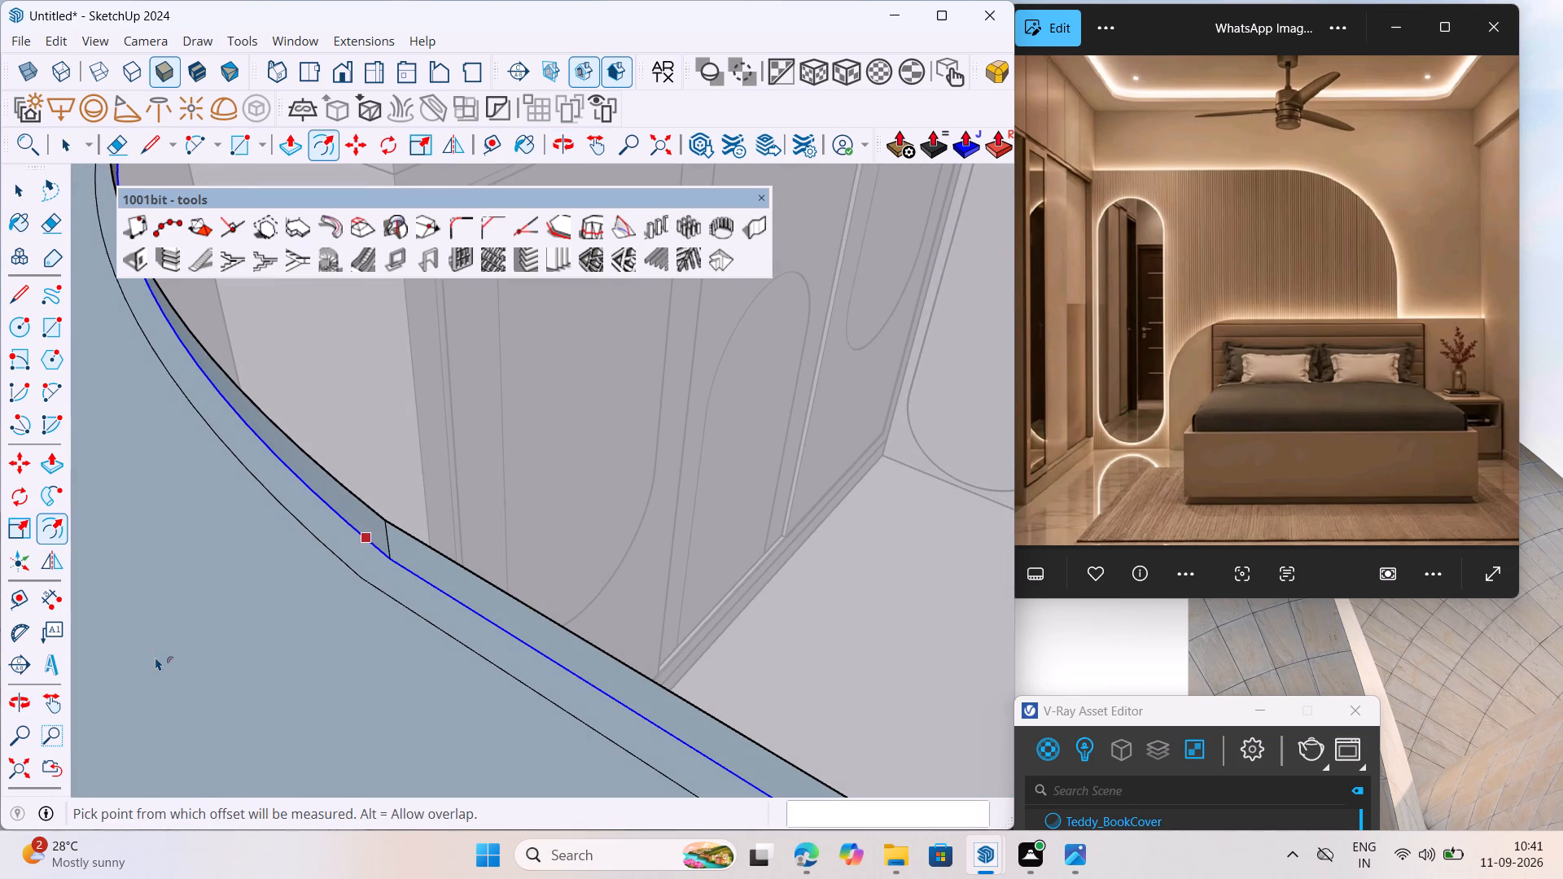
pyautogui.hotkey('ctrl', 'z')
# Offset the rounded opening's loop 16 mm outward onto the false ceiling's top face.
pyautogui.click(341, 538)
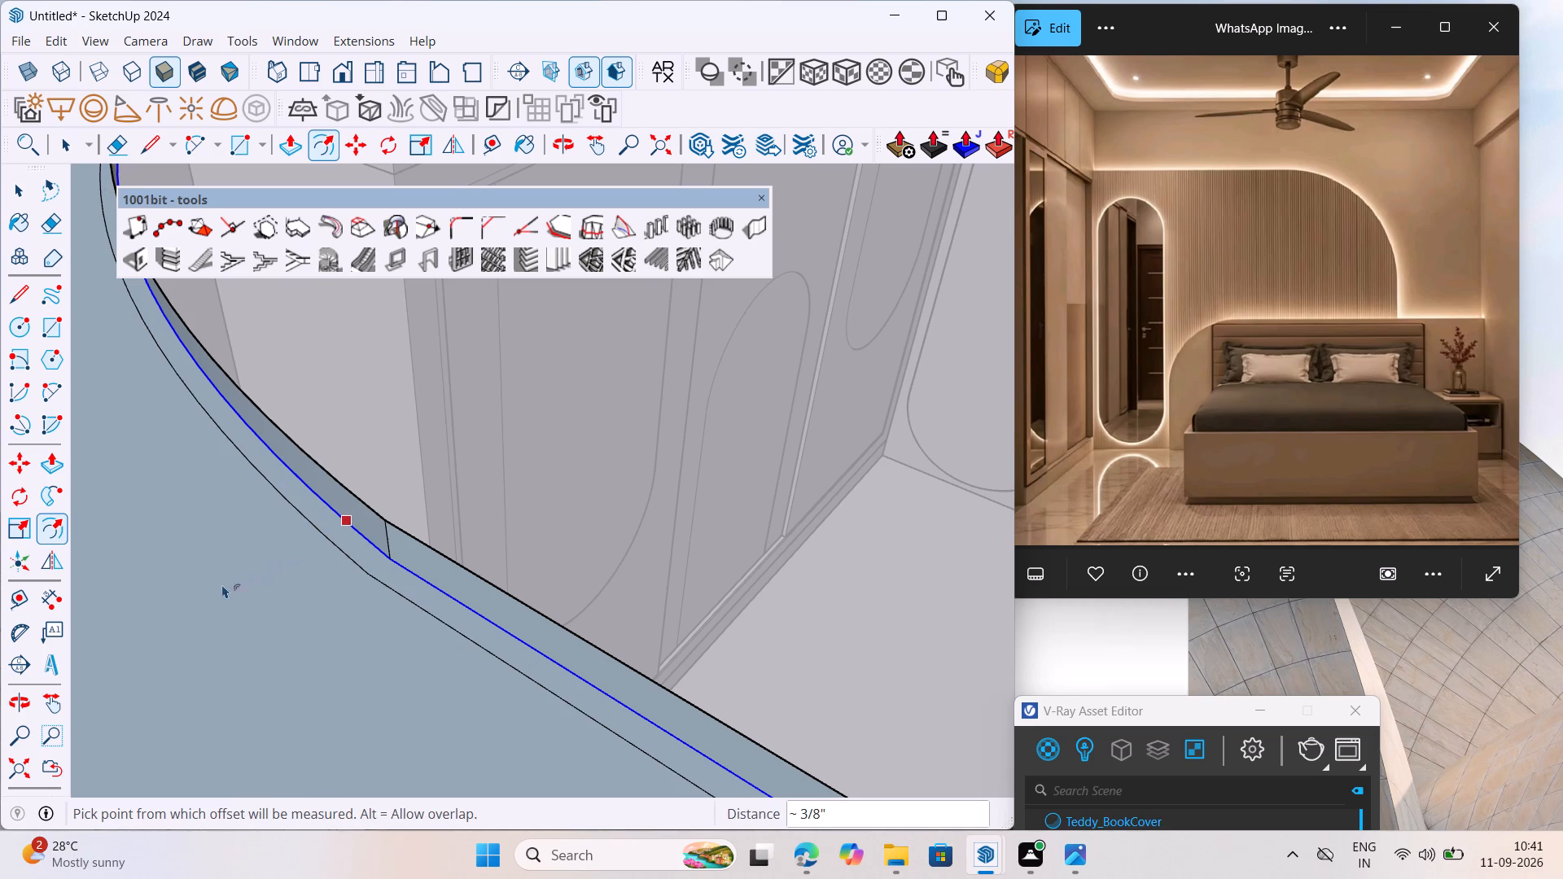
pyautogui.write('16')
pyautogui.write('MM')
pyautogui.press('Return')
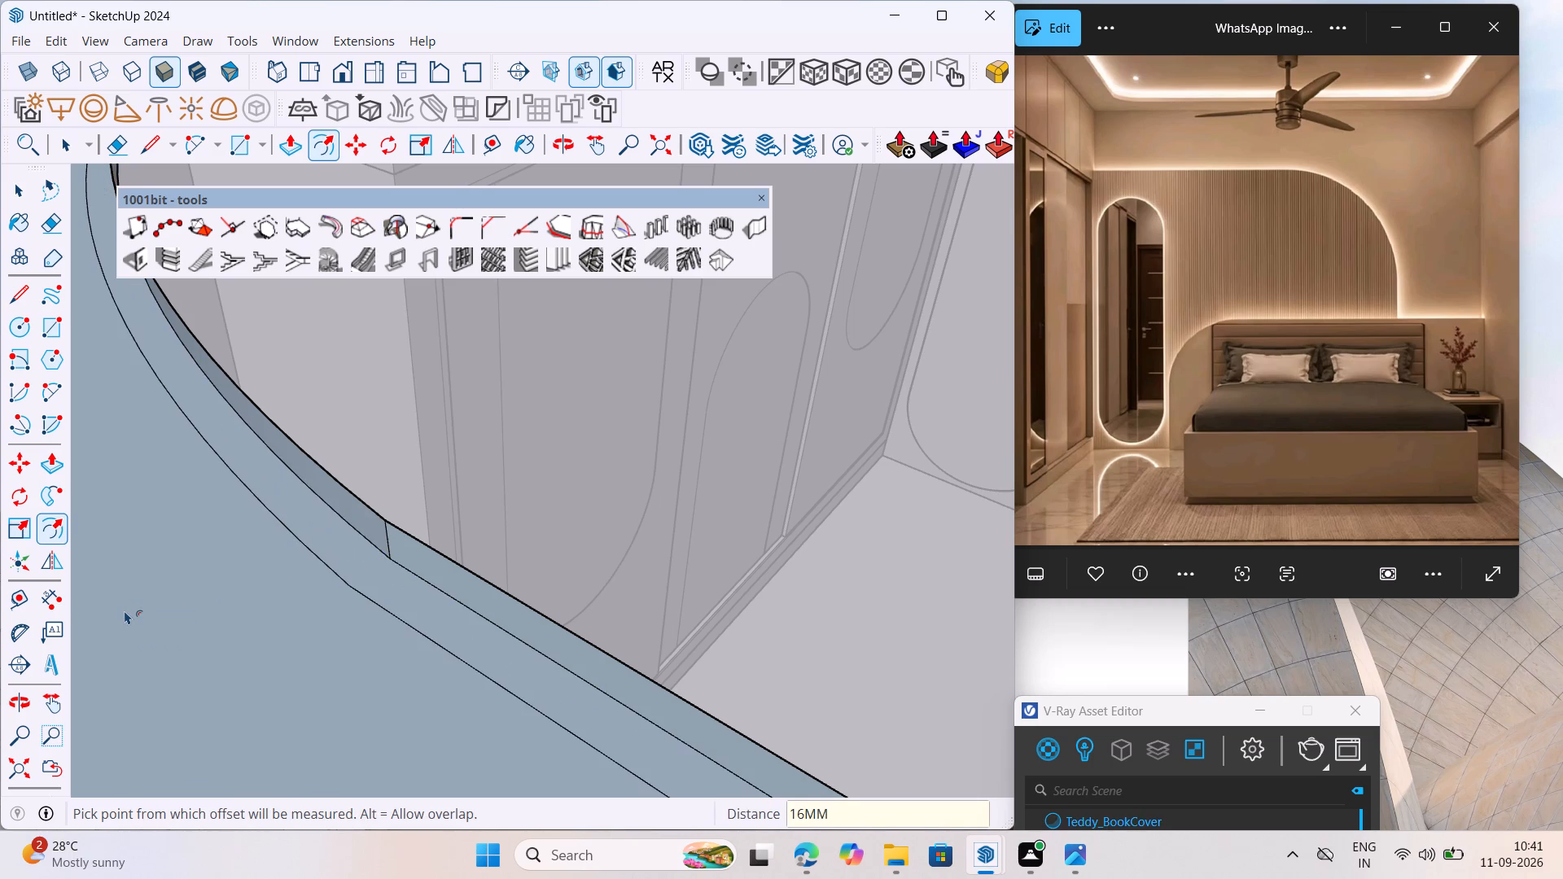
pyautogui.press('space')
# Offset the new 16 mm outline another 3" outward on the false ceiling's top face.
pyautogui.click(350, 588)
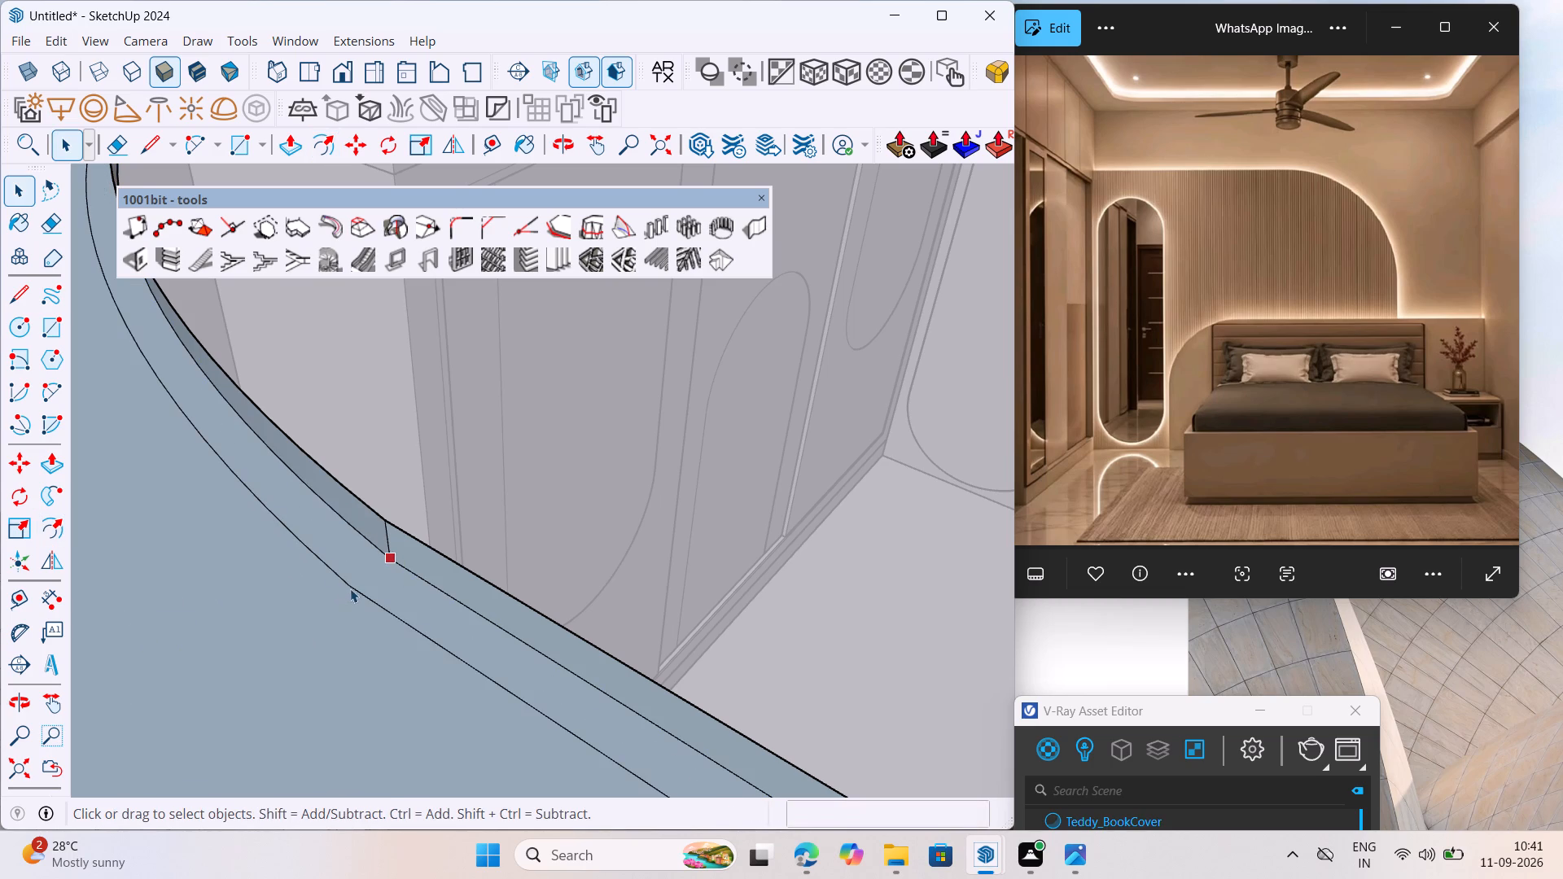
pyautogui.click(54, 529)
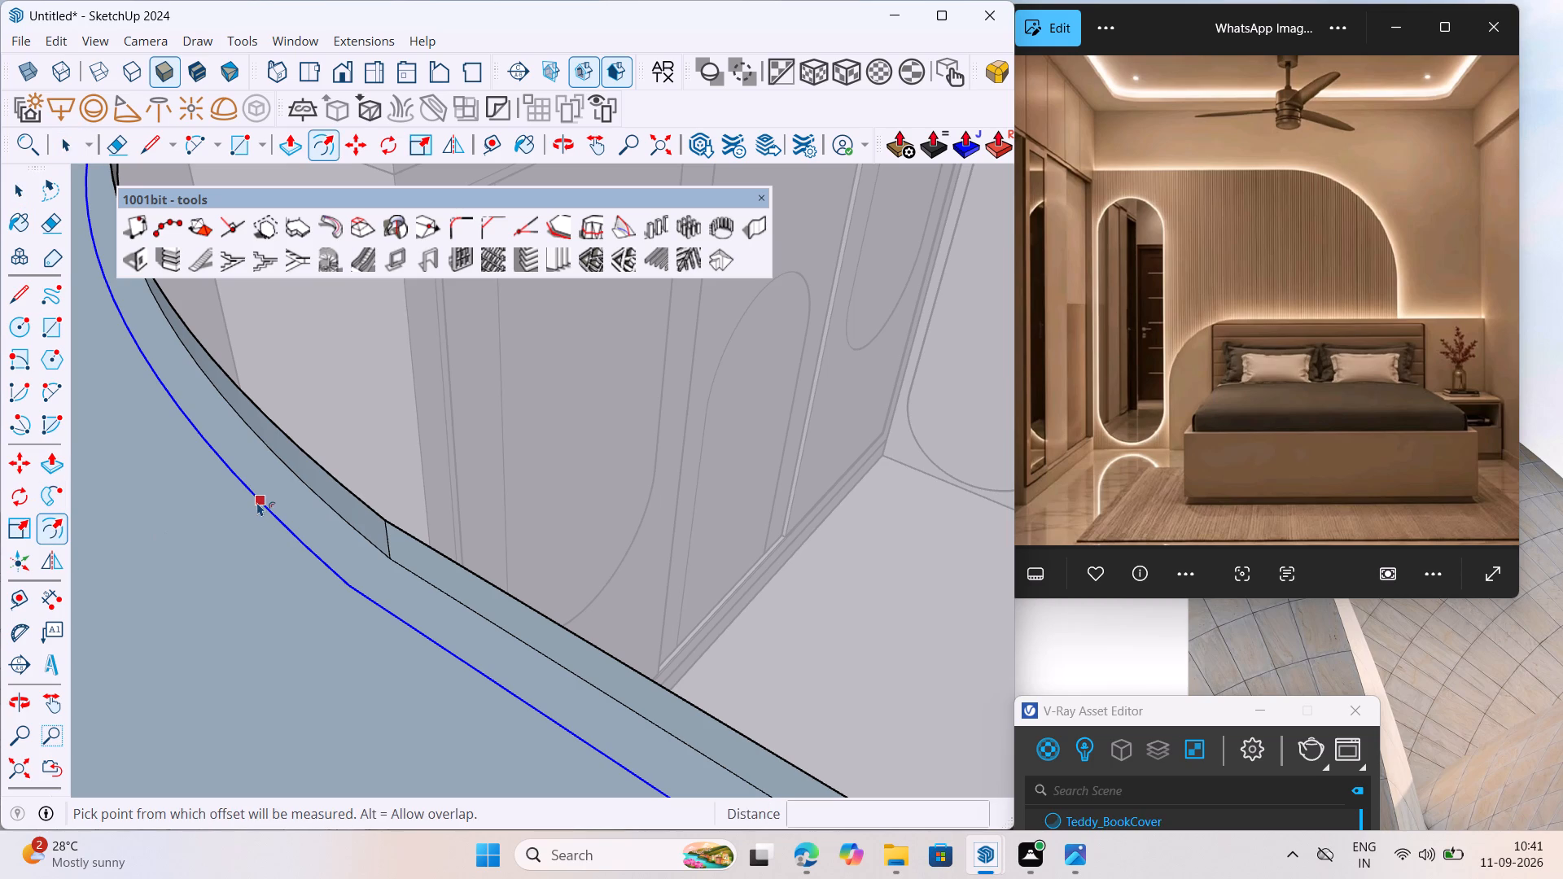
pyautogui.click(257, 502)
pyautogui.write("3'")
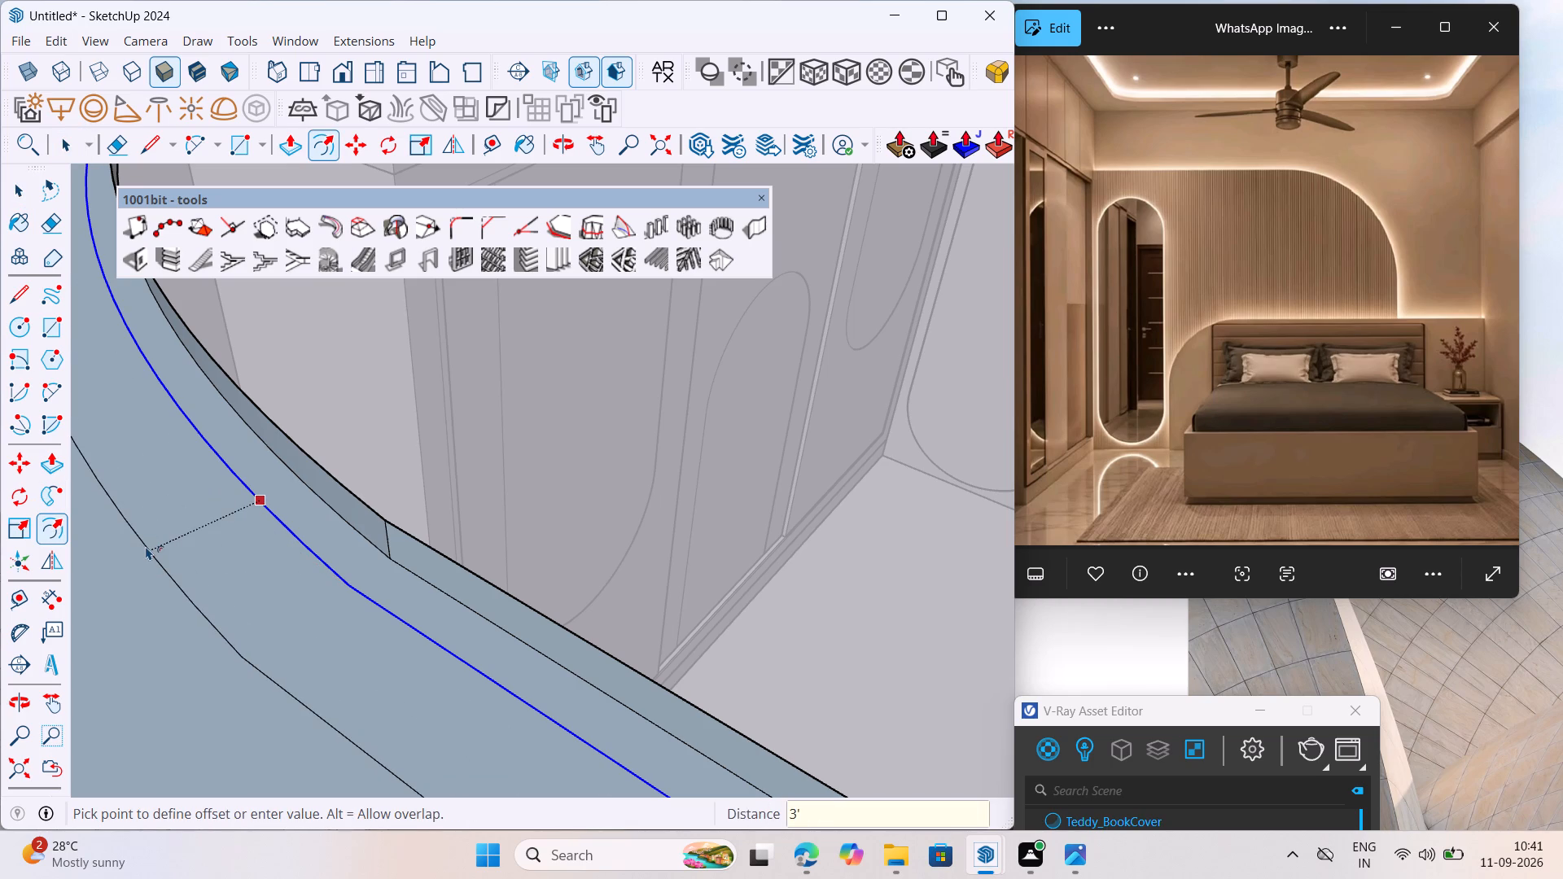
pyautogui.press('BackSpace')
pyautogui.hotkey('shift', '"')
pyautogui.press('Return')
pyautogui.scroll(-6, 427, 430)
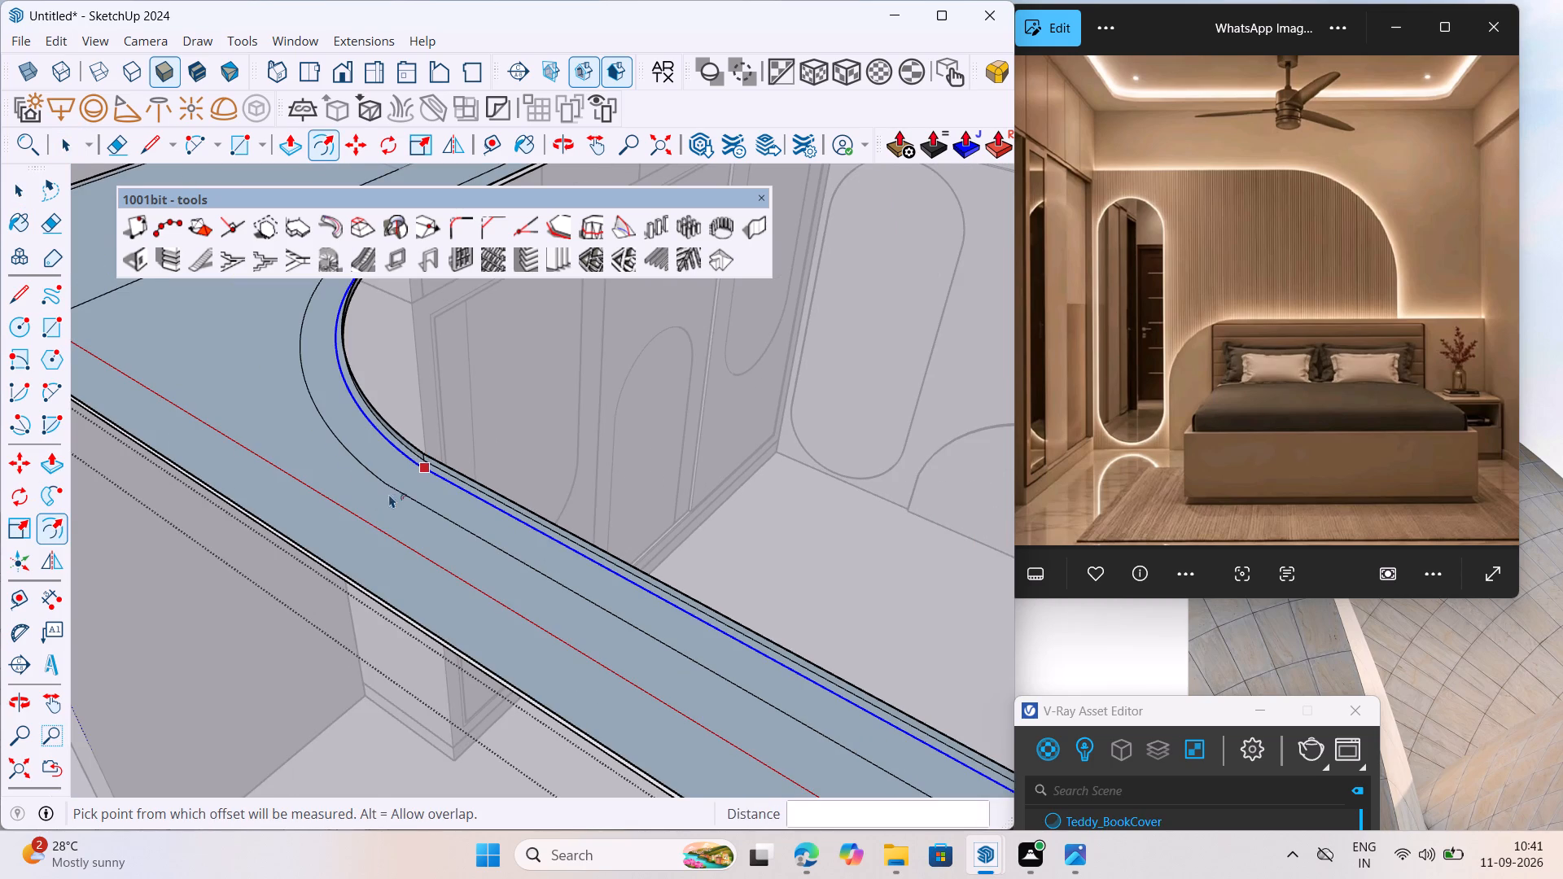
pyautogui.press('space')
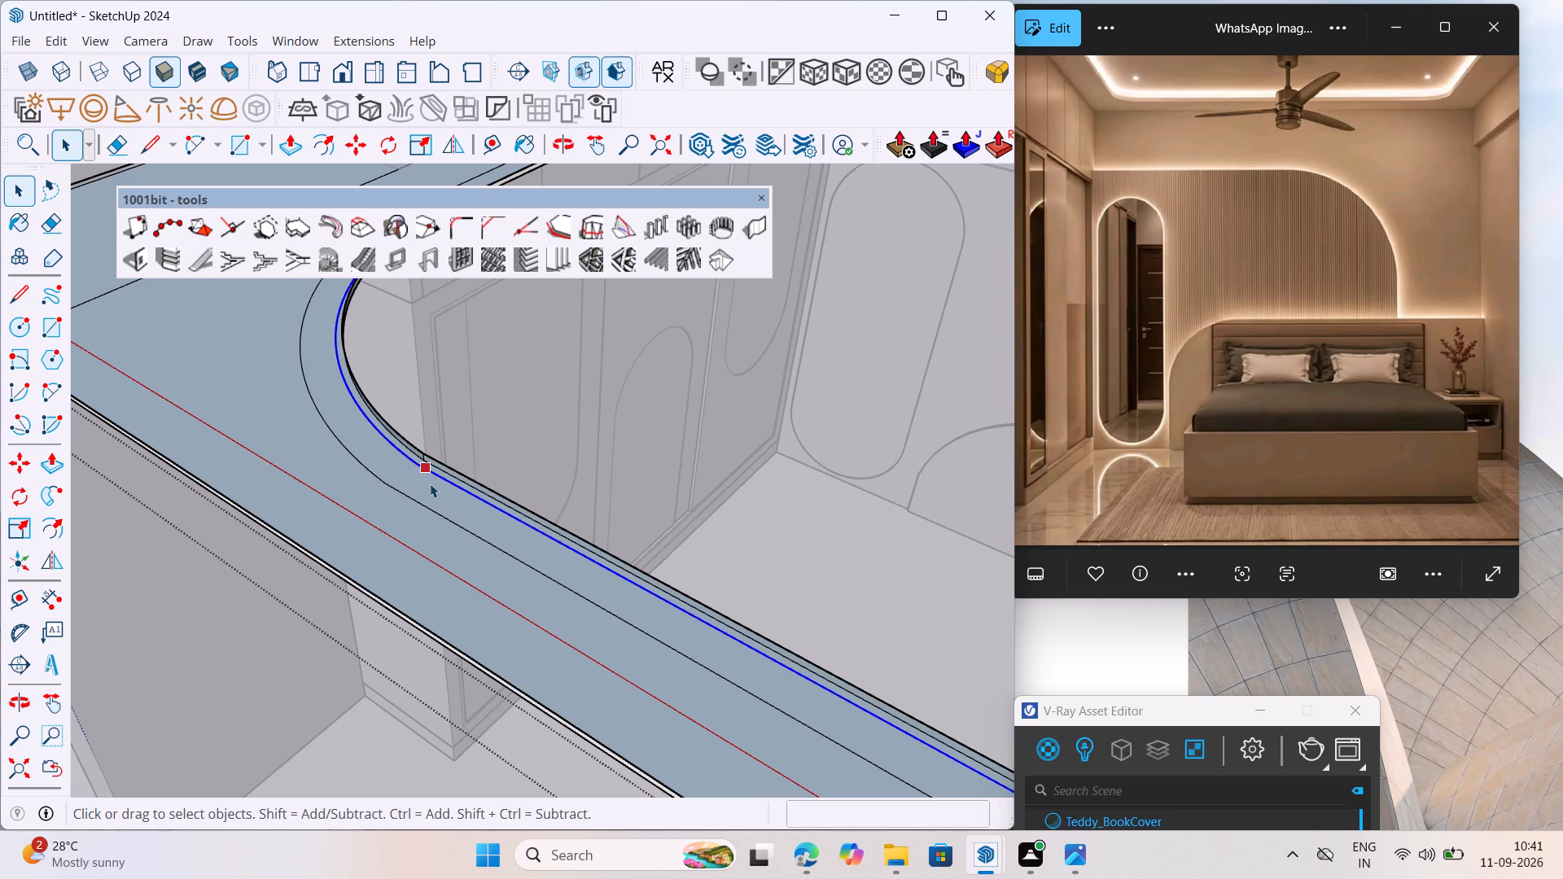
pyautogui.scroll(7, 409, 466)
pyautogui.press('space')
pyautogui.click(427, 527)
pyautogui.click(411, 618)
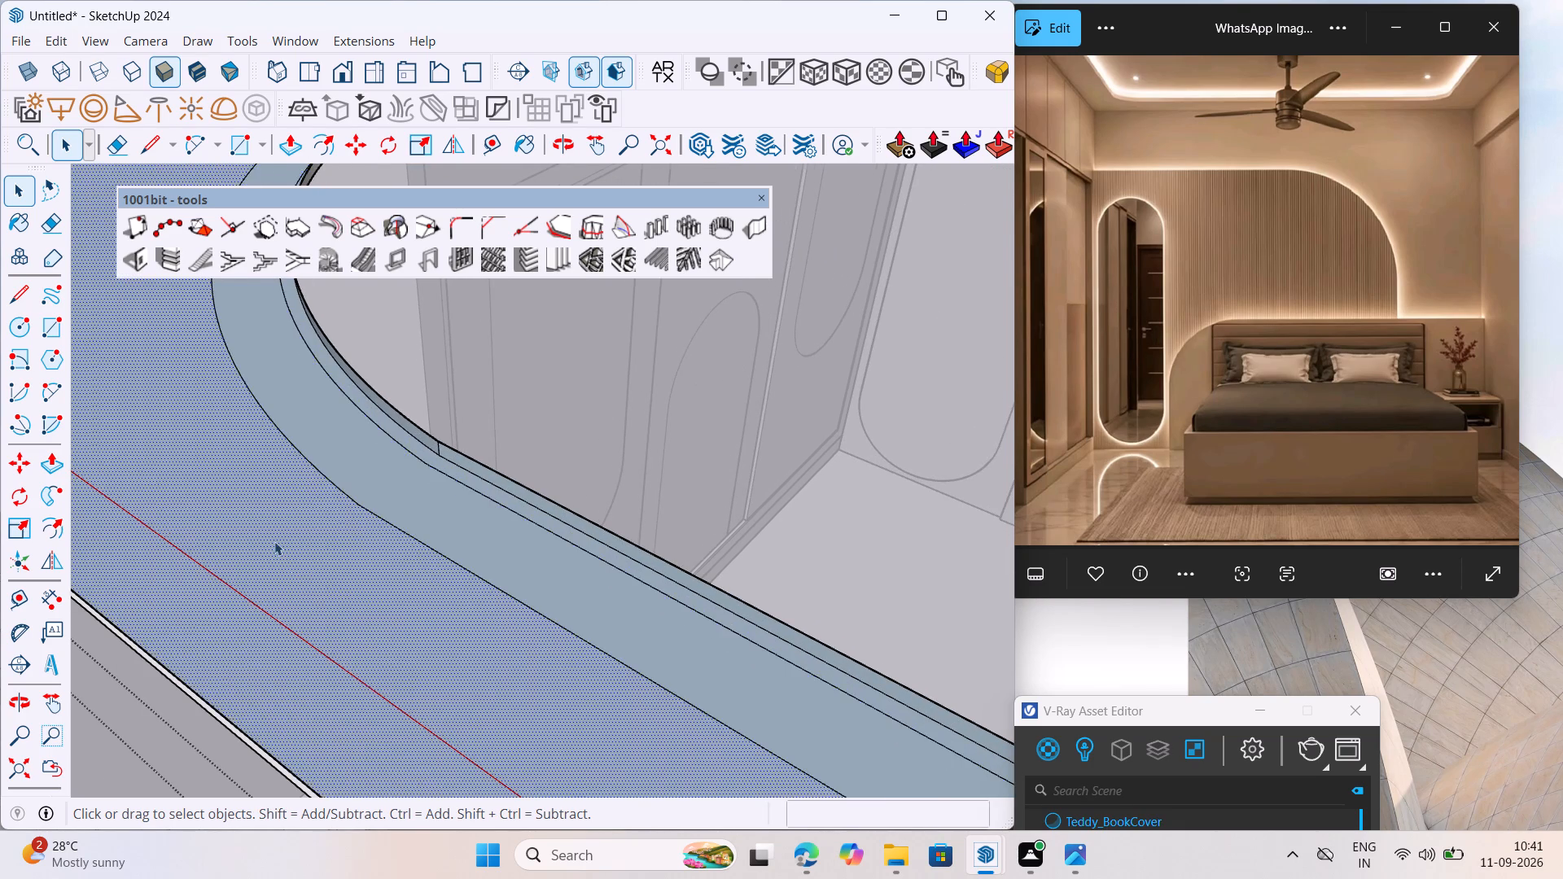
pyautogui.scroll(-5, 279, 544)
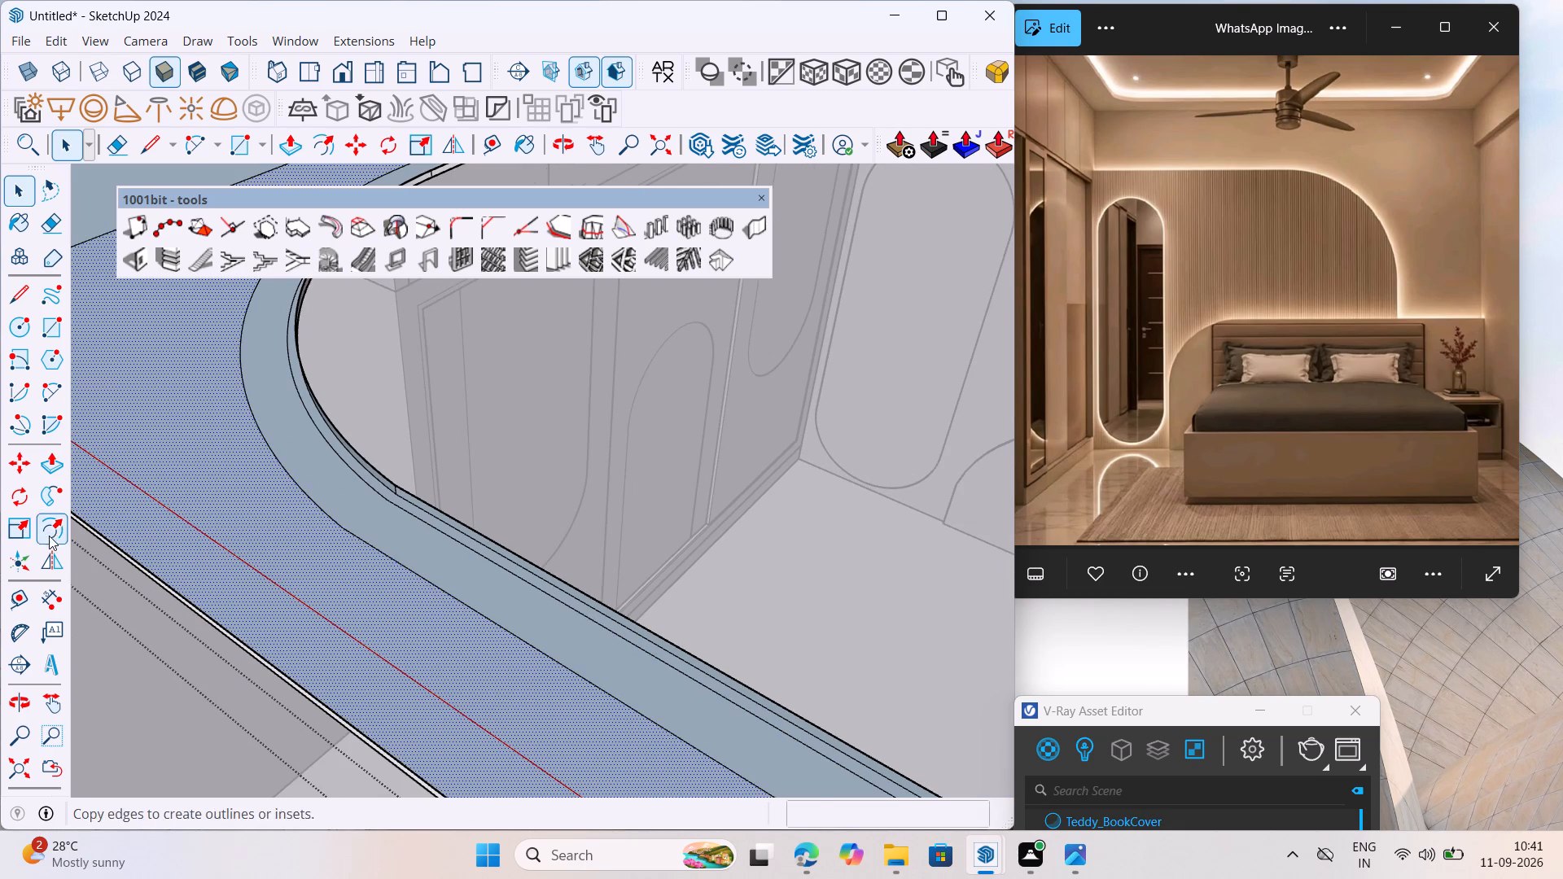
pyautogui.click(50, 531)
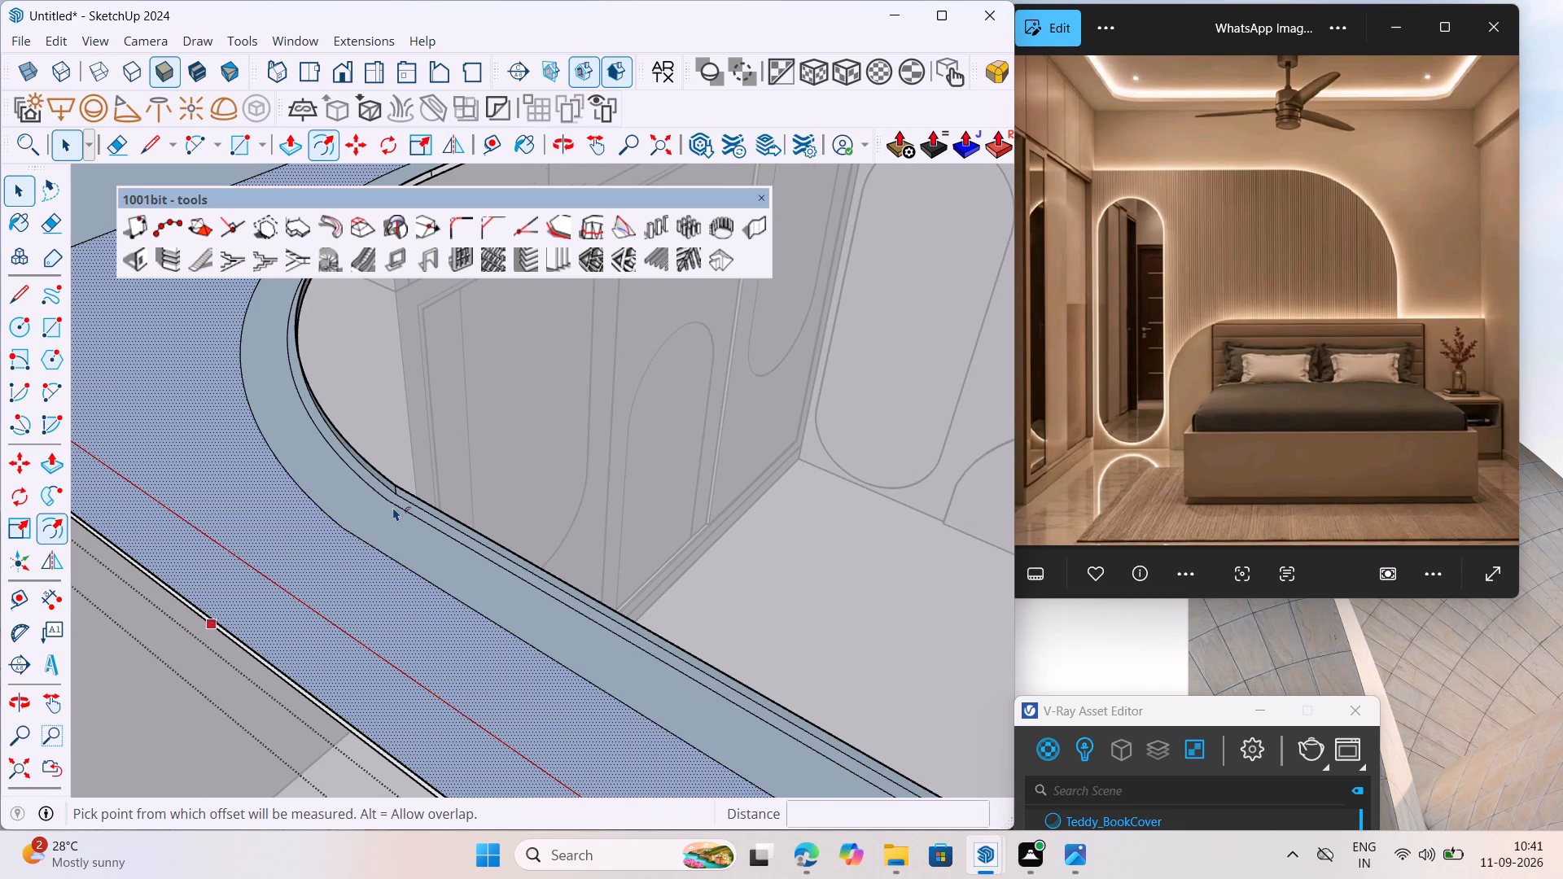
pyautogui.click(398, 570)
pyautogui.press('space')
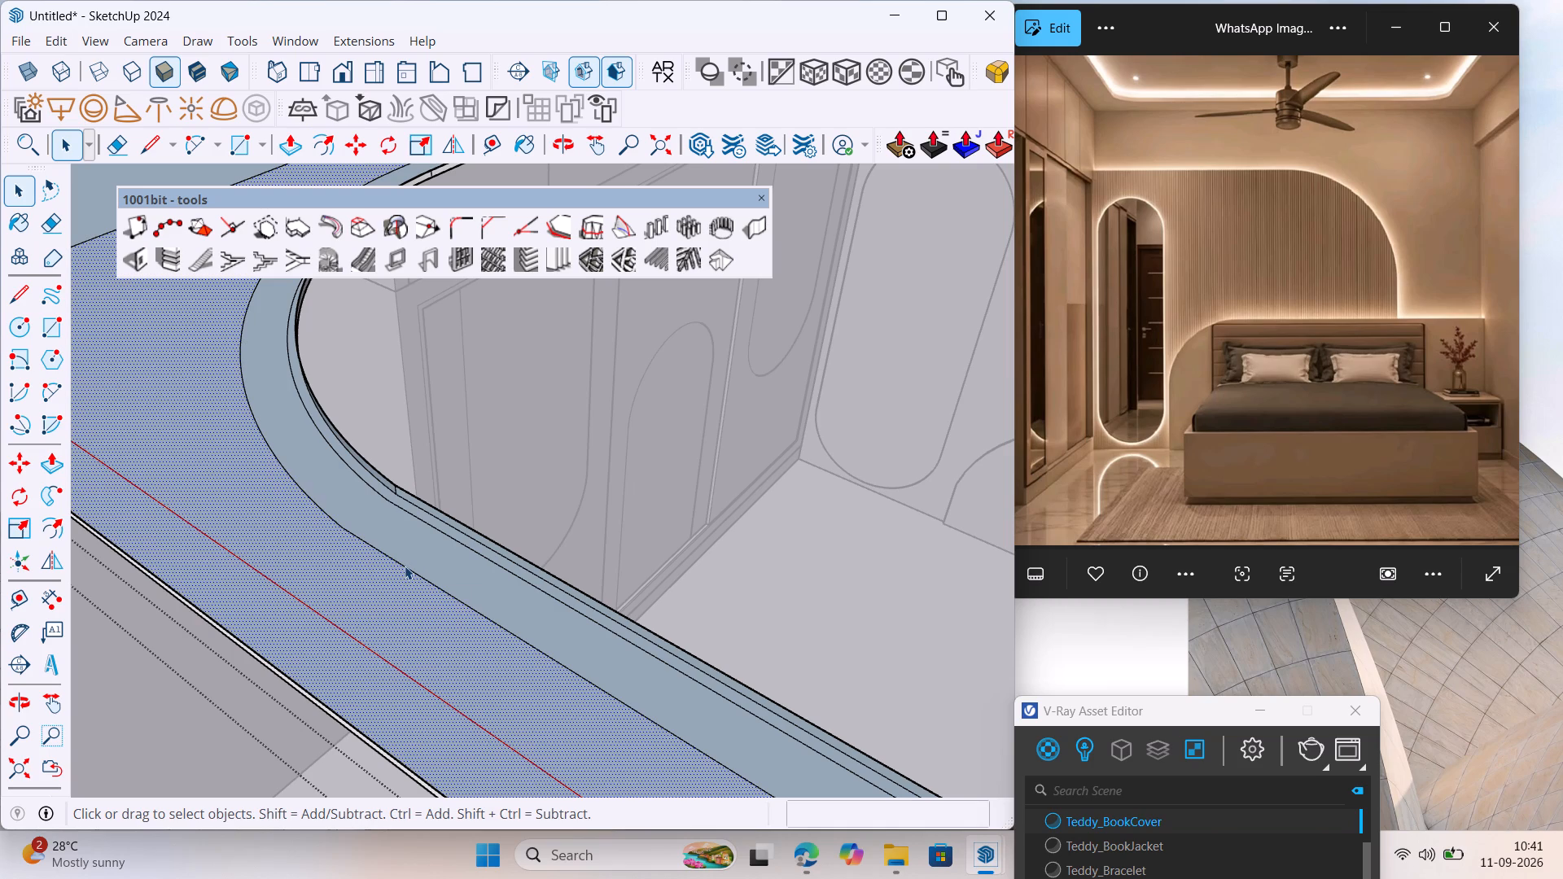
# Offset the 3" outline 16 mm outward to form a second narrow strip on the false ceiling's top face.
pyautogui.click(405, 566)
pyautogui.click(47, 496)
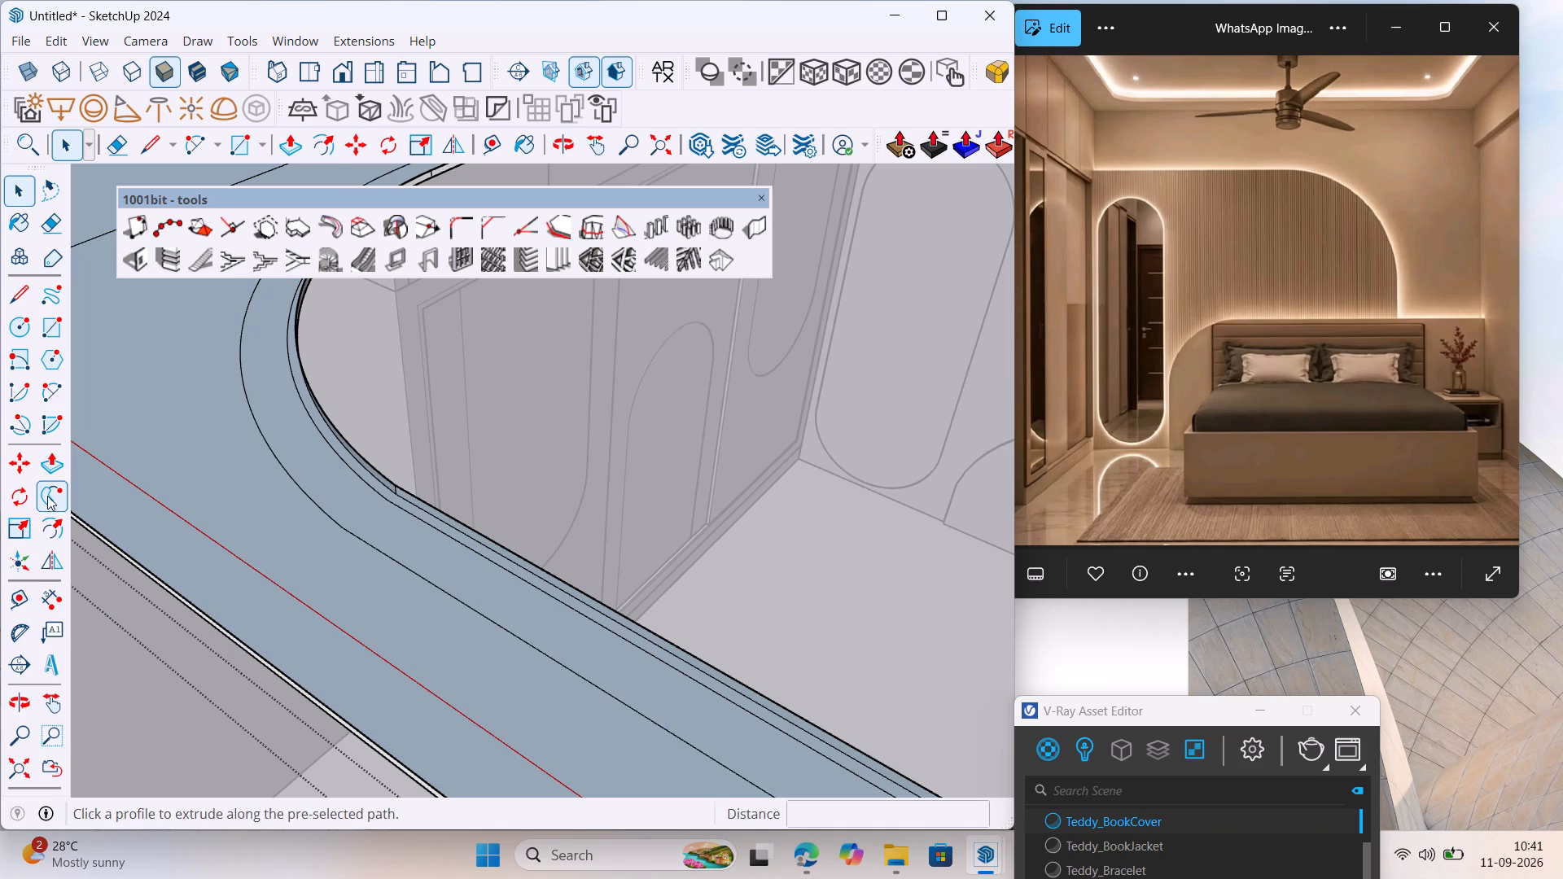
pyautogui.click(55, 531)
pyautogui.click(390, 550)
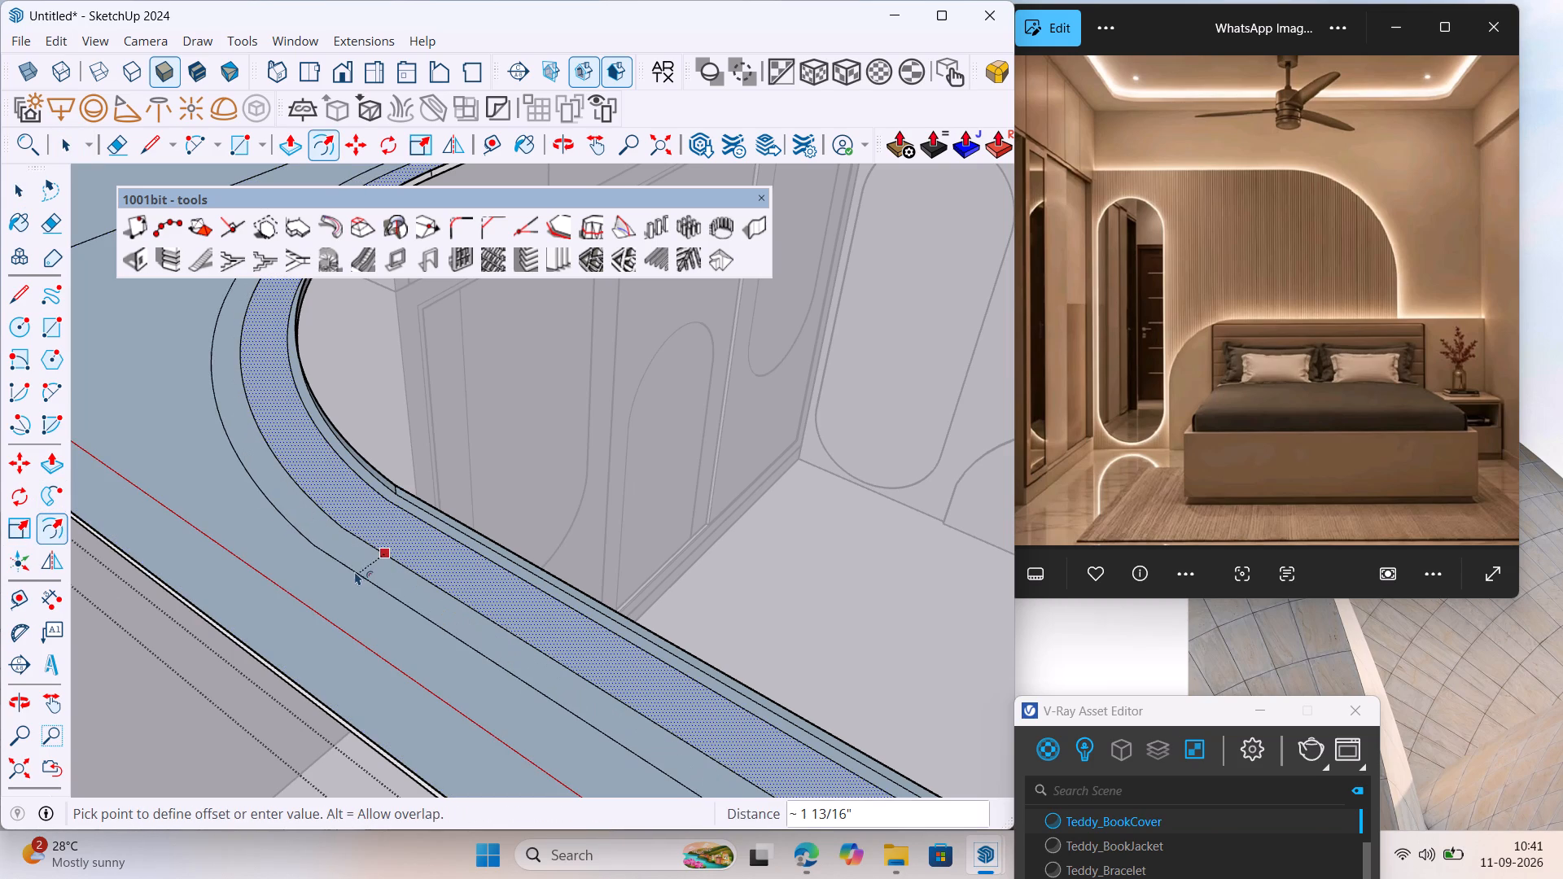
pyautogui.write('18')
pyautogui.press('BackSpace')
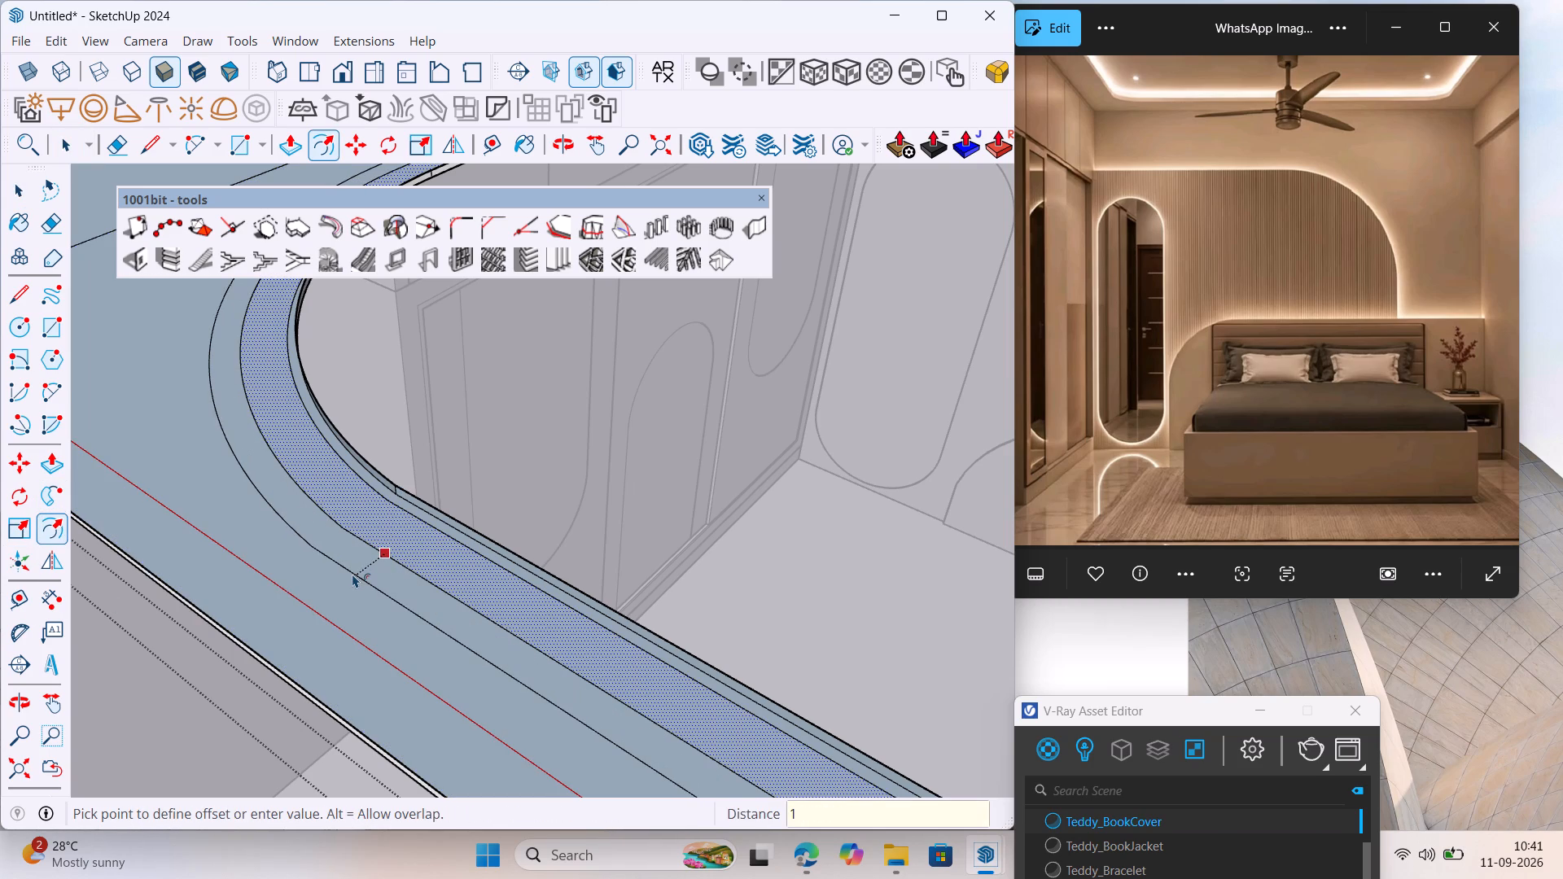
pyautogui.press('6')
pyautogui.write('MM')
pyautogui.press('Return')
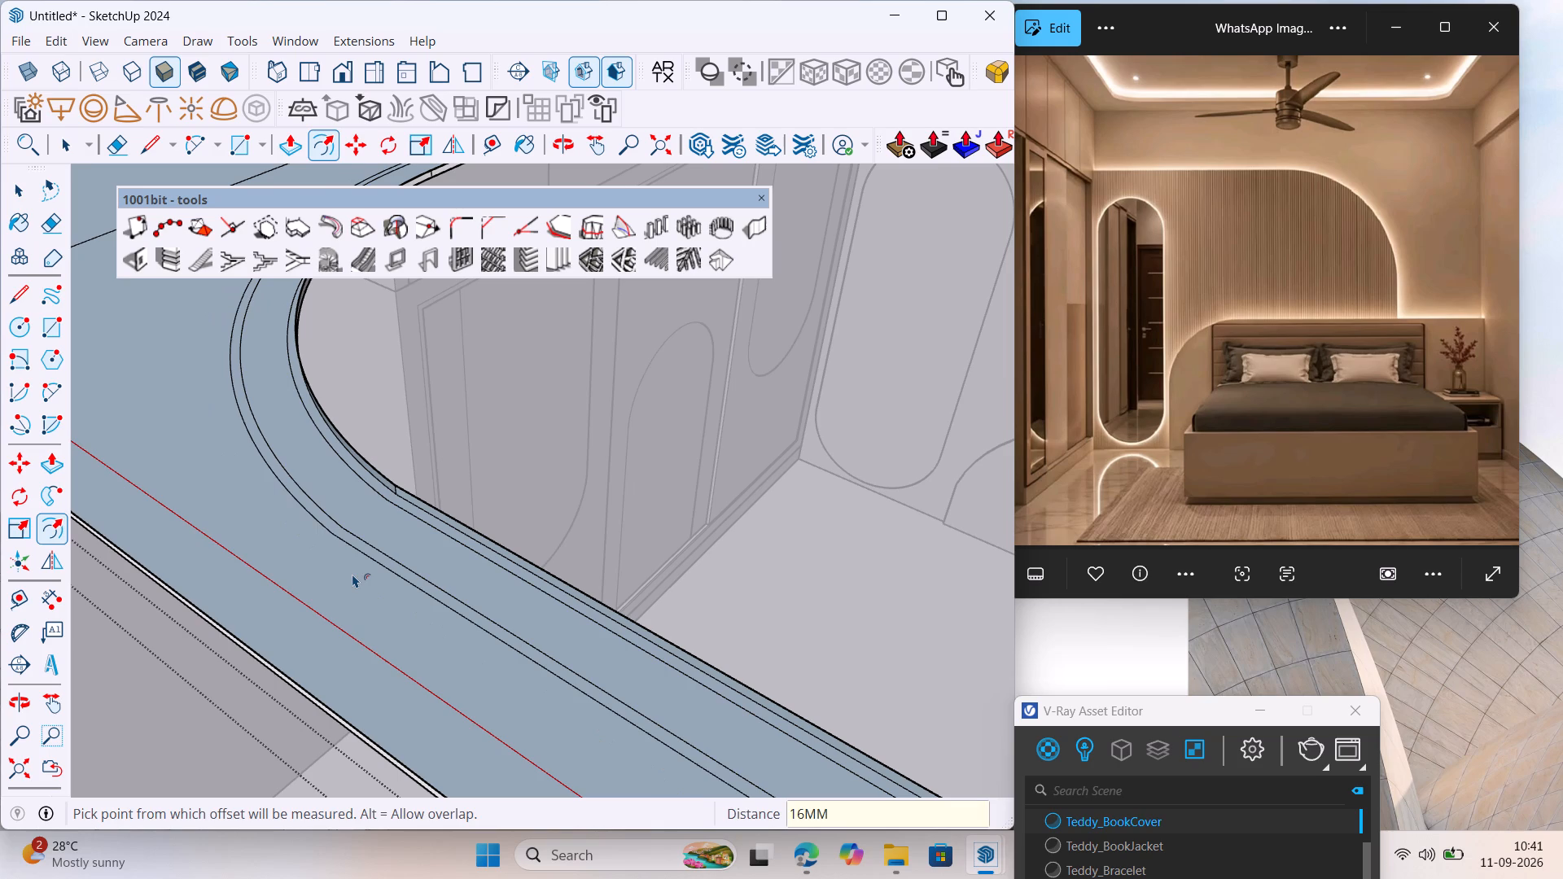
pyautogui.press('space')
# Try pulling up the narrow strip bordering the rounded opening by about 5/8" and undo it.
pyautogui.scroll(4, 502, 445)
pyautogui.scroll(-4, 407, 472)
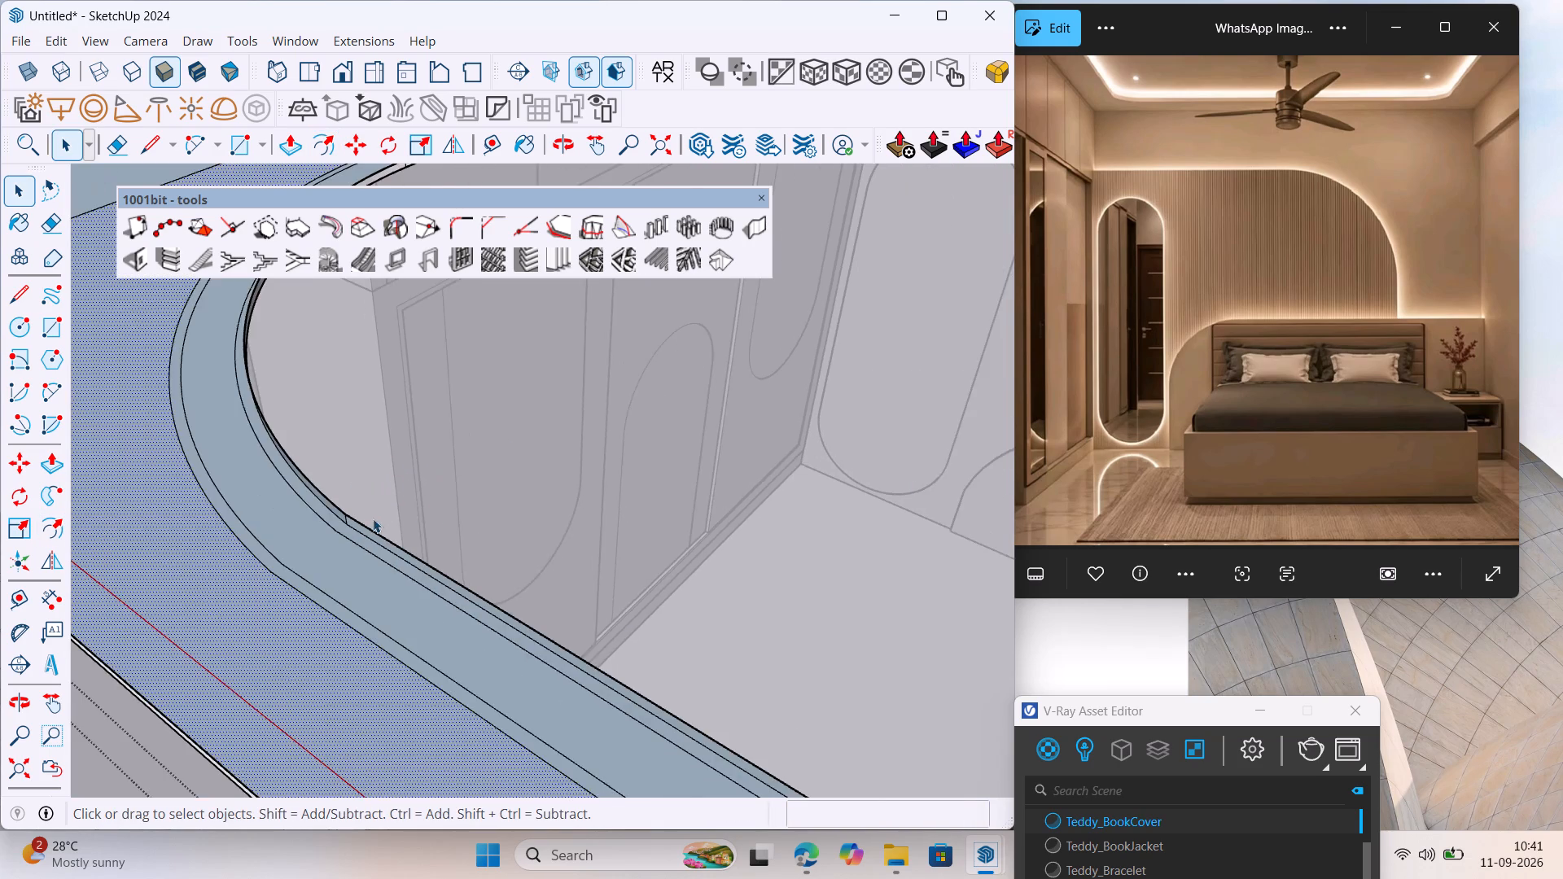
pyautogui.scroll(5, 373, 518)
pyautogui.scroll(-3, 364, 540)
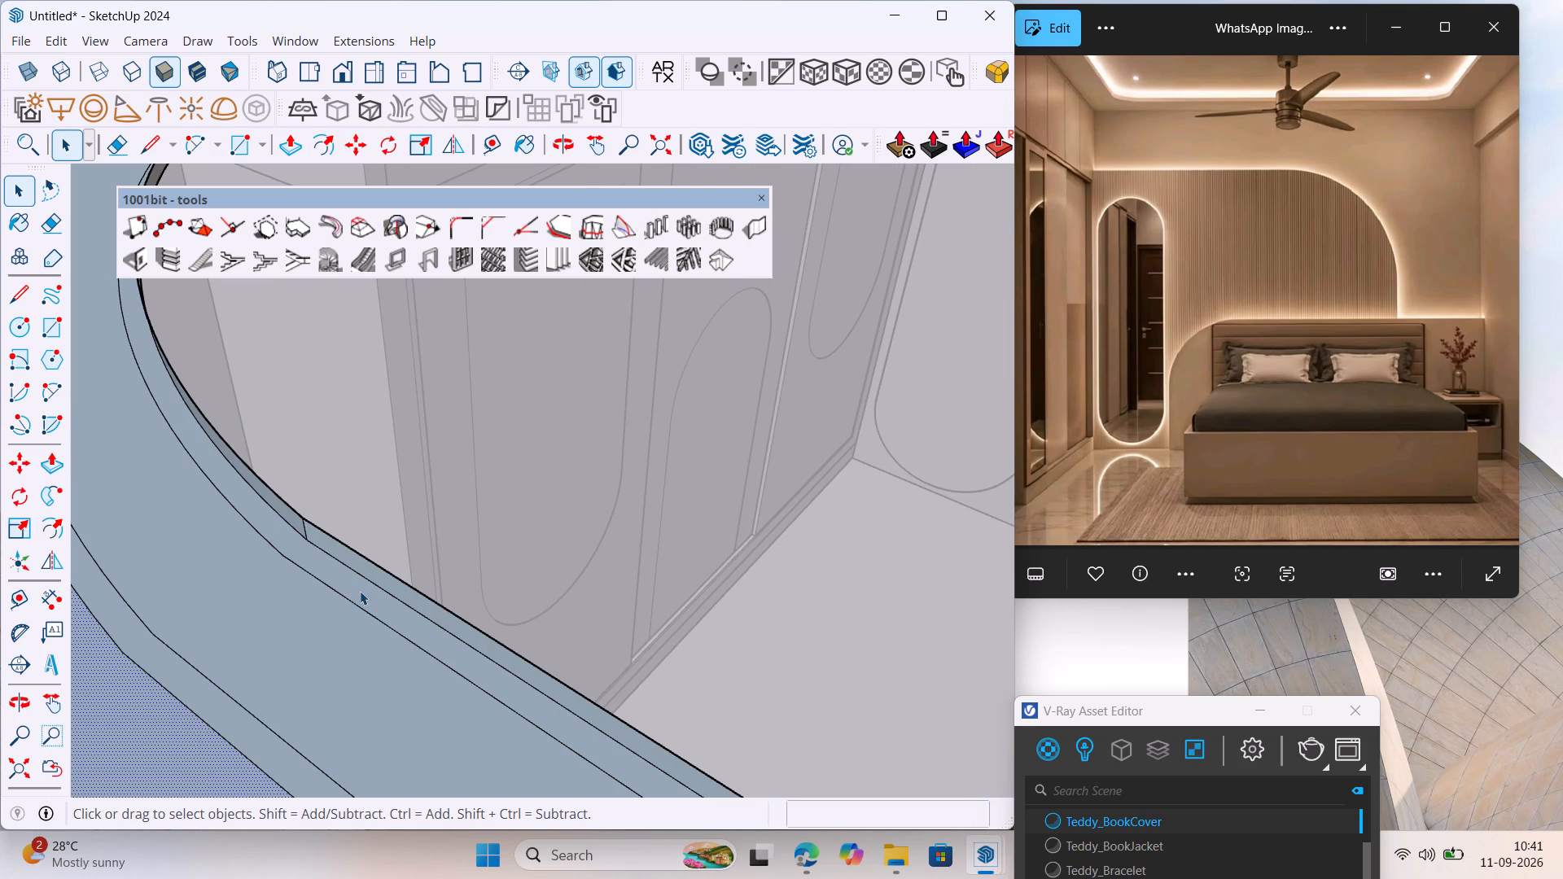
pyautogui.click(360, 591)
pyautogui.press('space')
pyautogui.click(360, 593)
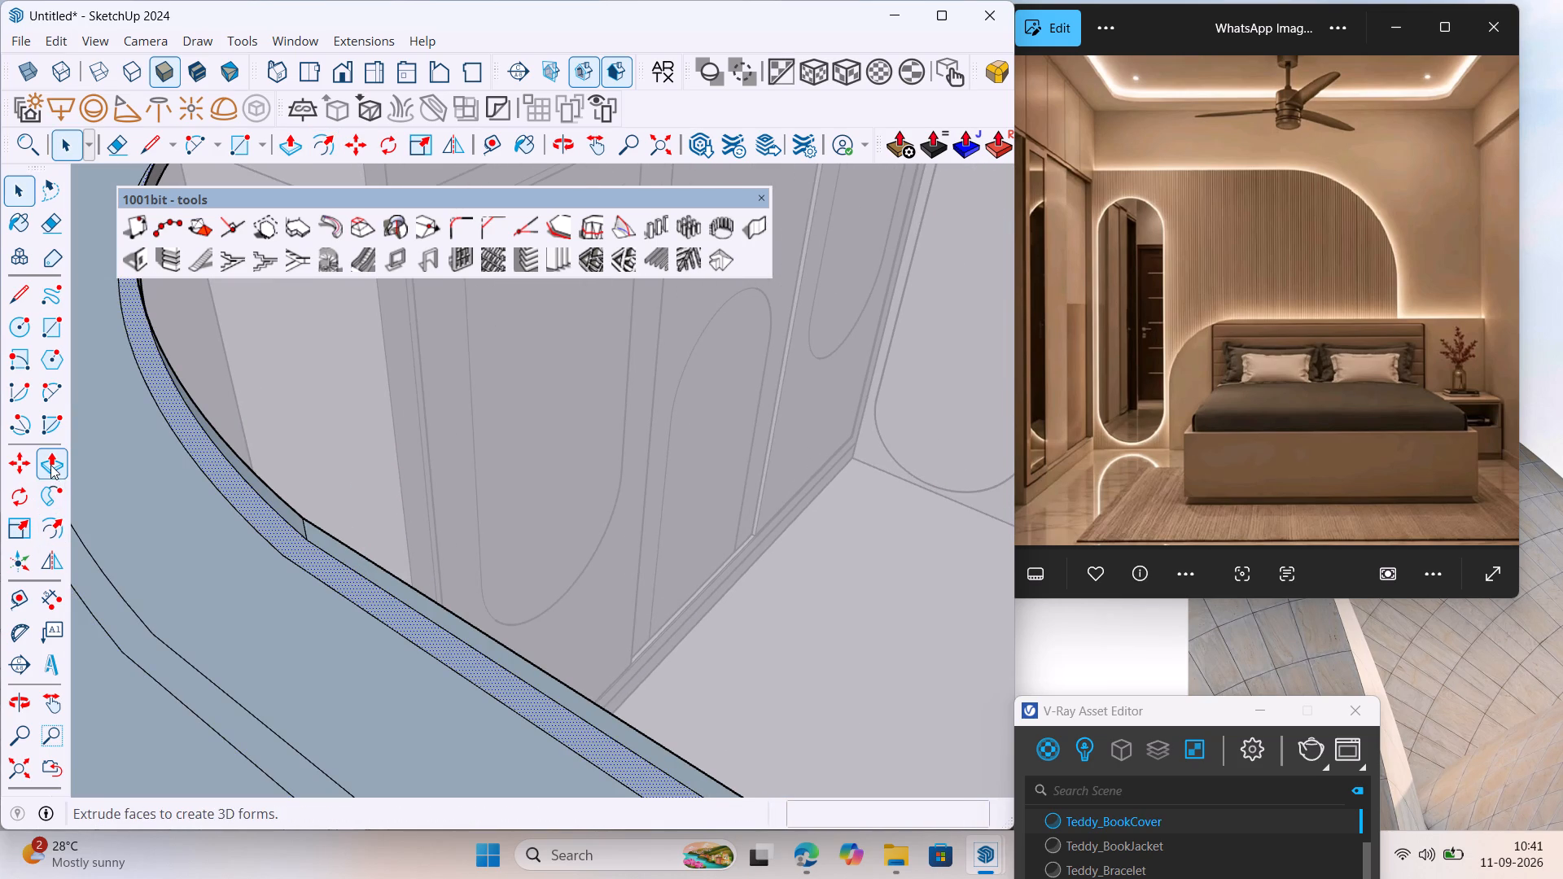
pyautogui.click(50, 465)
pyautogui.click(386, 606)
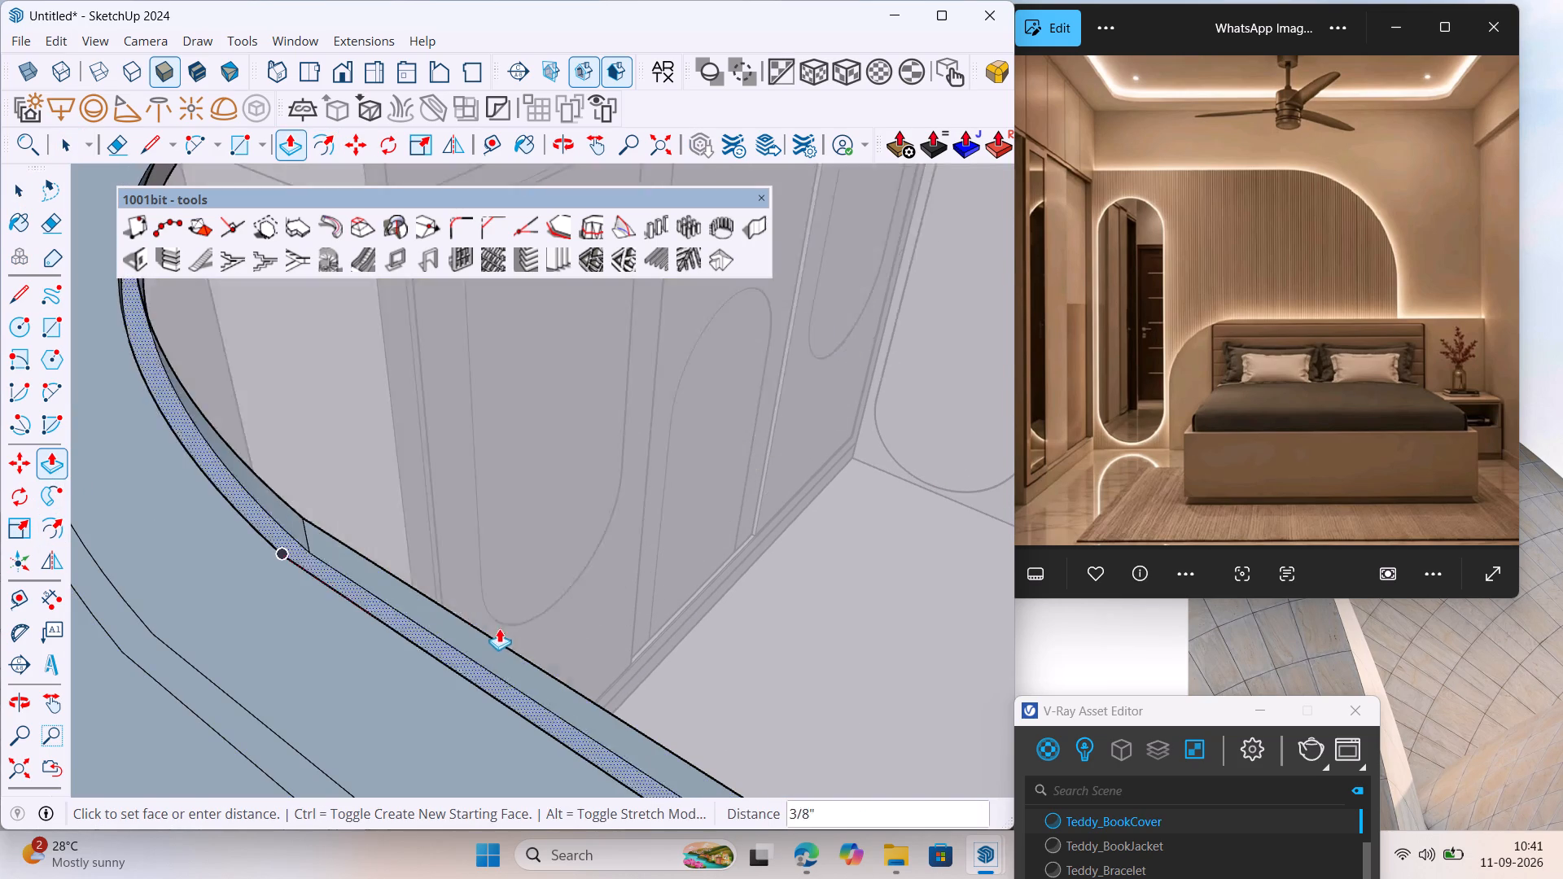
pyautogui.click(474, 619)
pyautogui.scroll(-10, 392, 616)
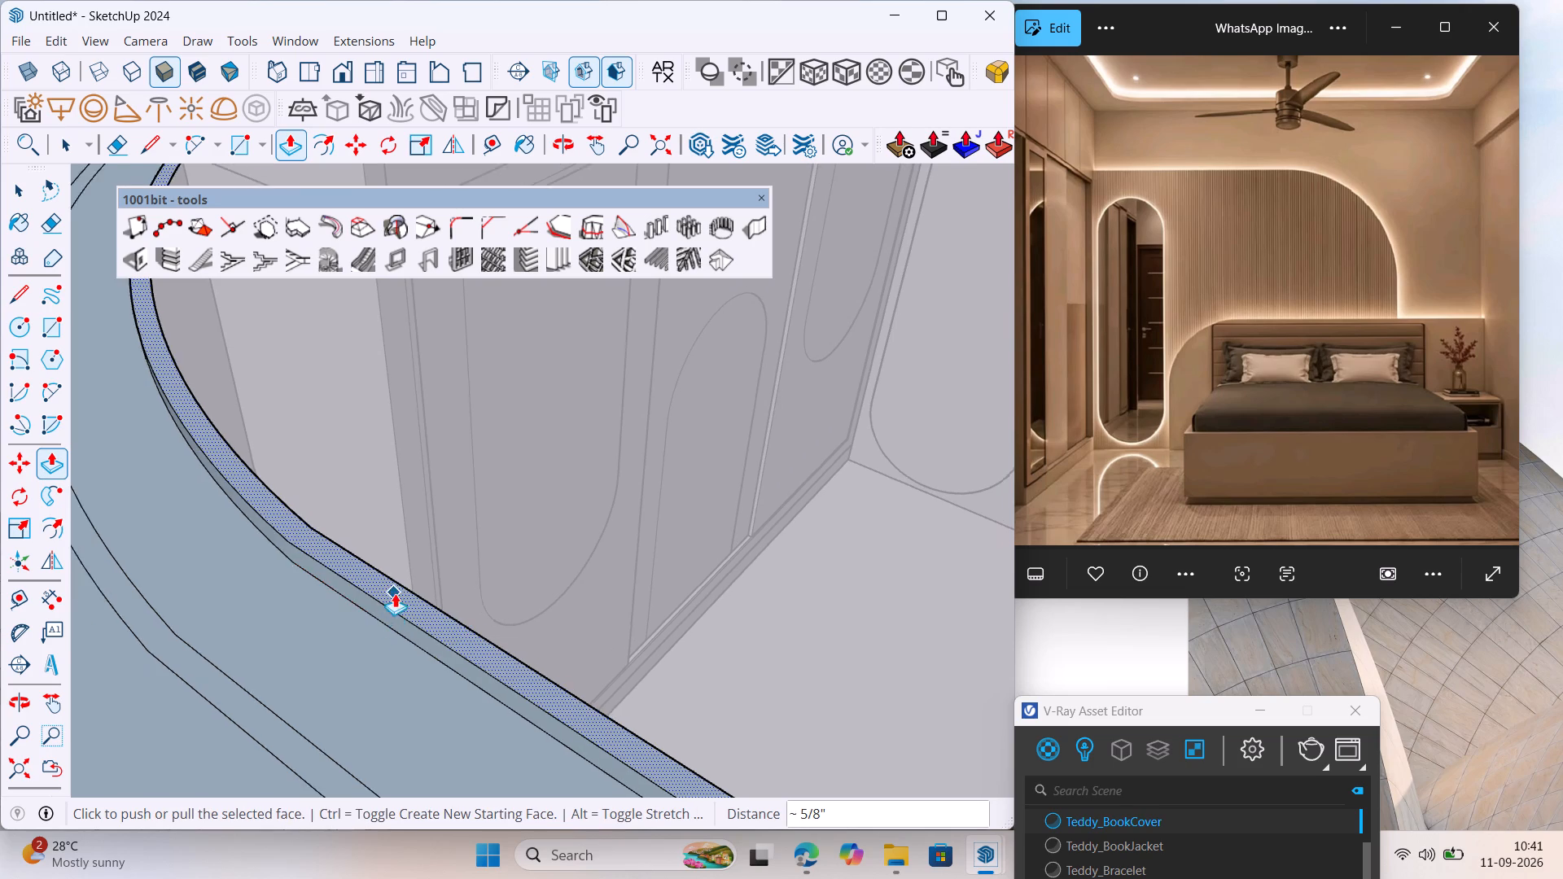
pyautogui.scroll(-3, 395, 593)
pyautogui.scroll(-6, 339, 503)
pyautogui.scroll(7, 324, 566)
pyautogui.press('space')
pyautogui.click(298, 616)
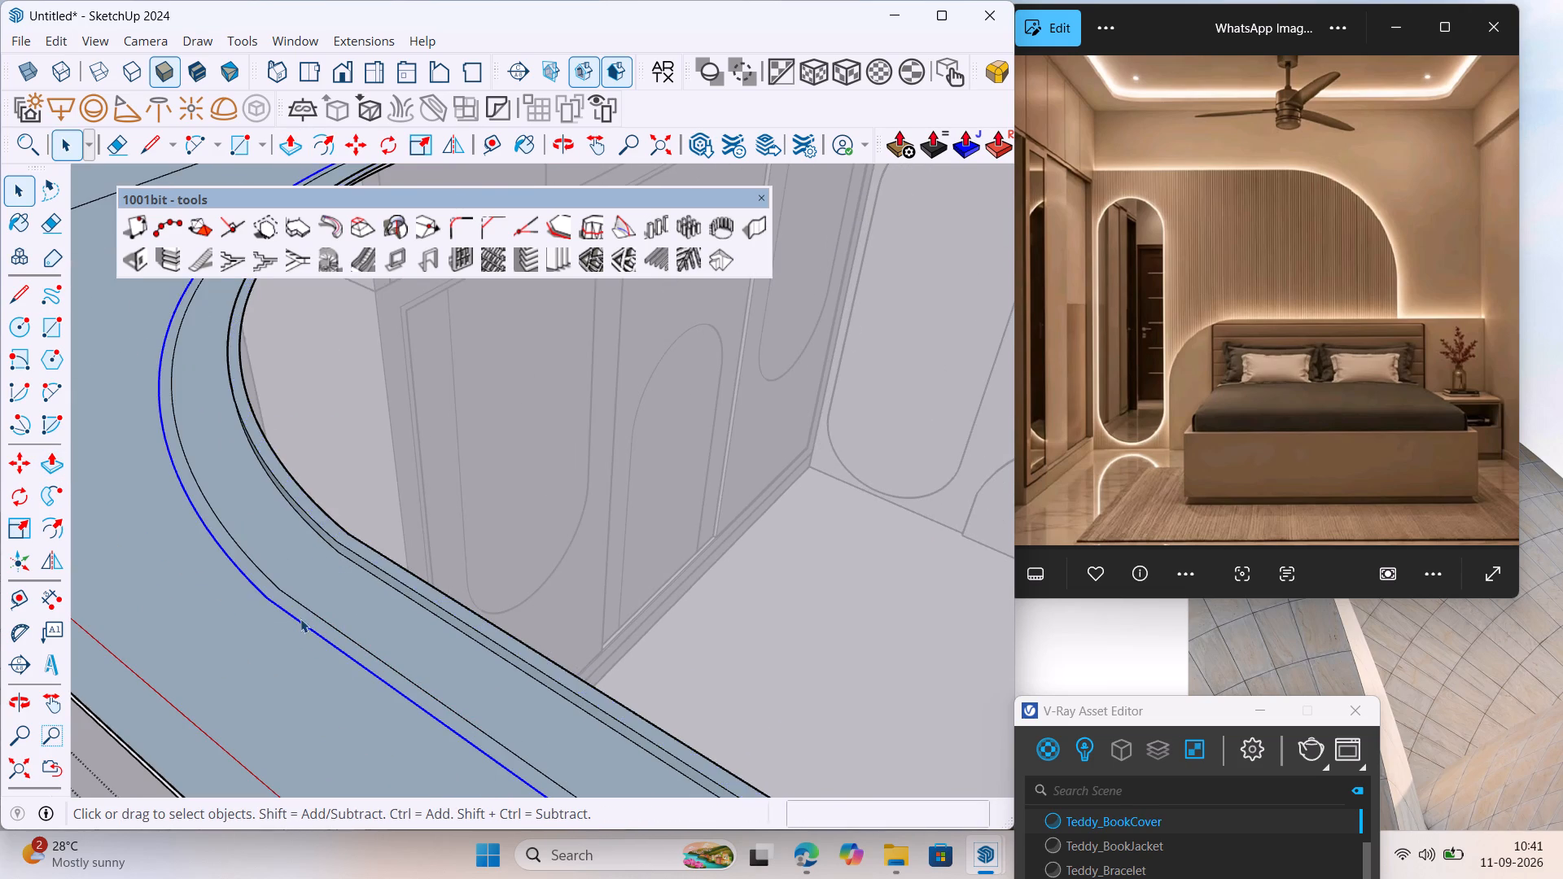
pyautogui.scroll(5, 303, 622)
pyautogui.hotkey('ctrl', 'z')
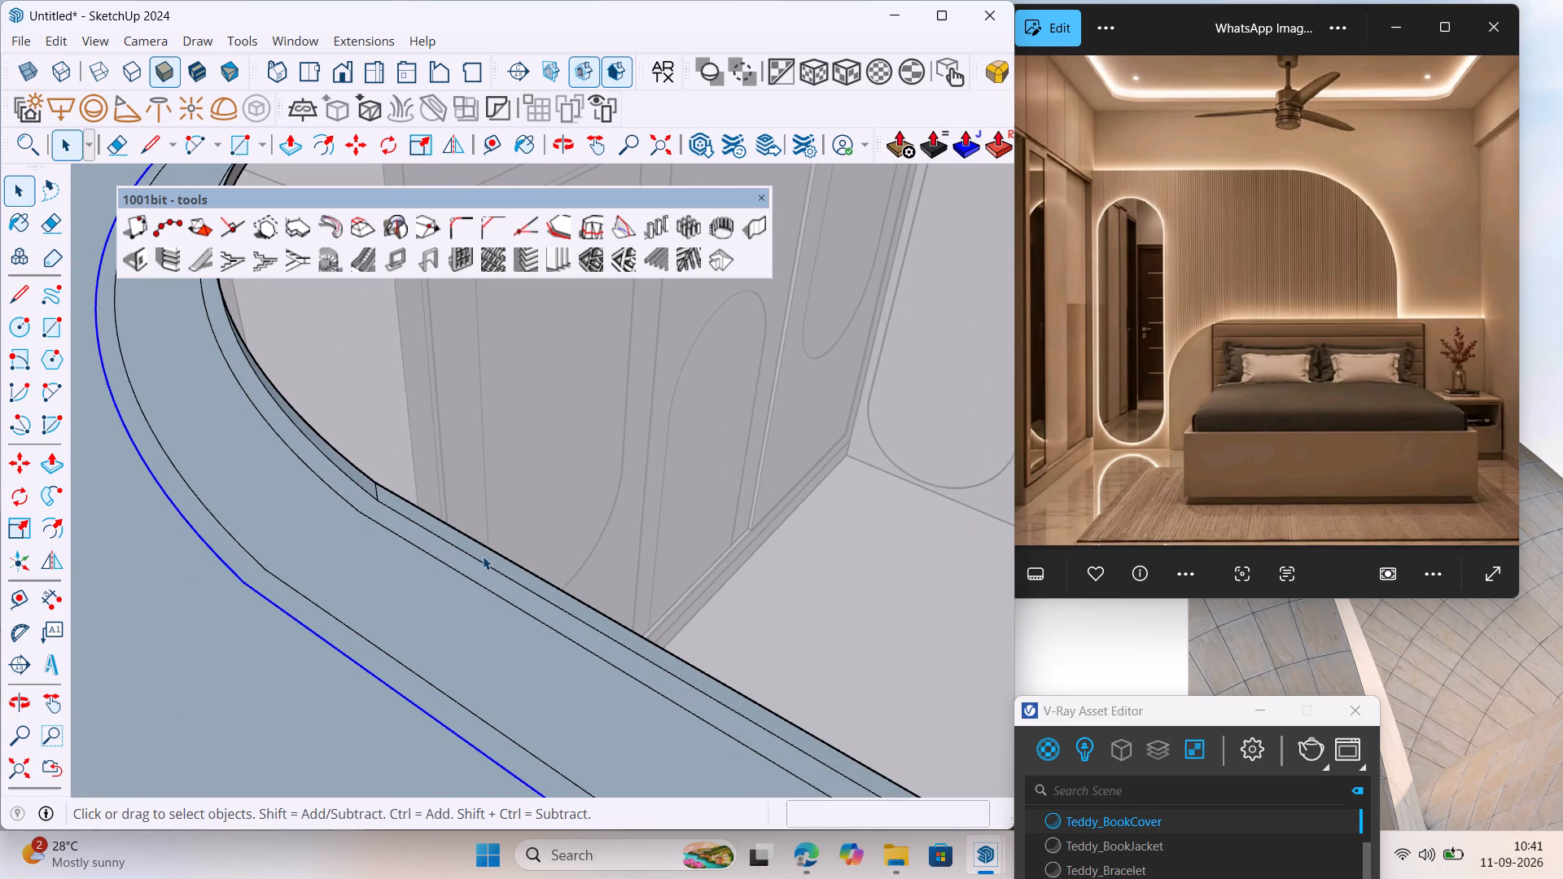
# Push/Pull the 16 mm strip bordering the rounded opening upward by 2".
pyautogui.scroll(6, 472, 554)
pyautogui.click(472, 575)
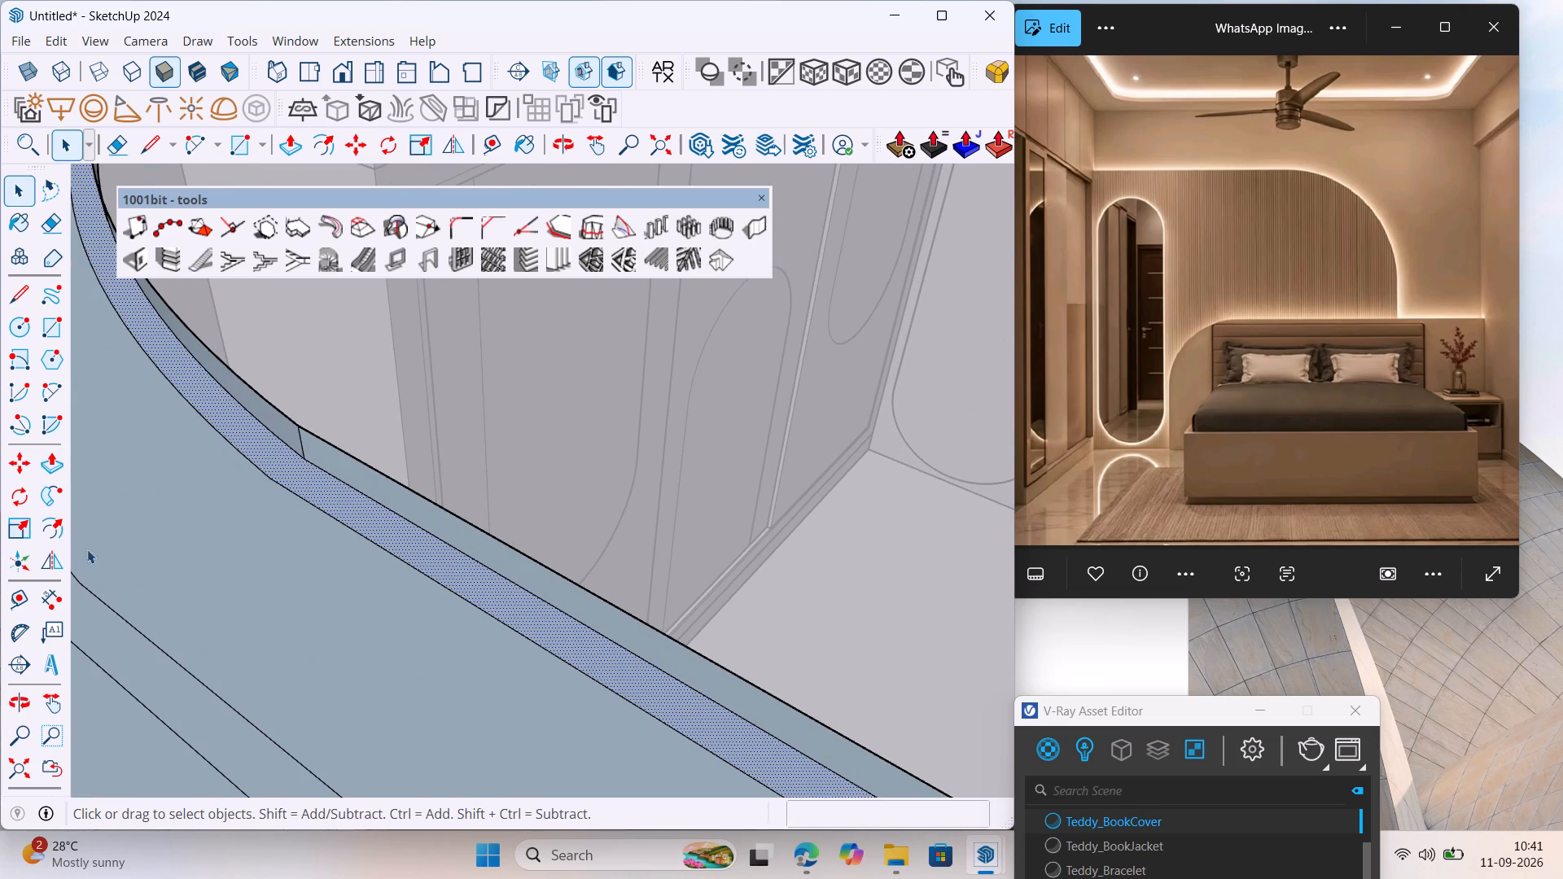
pyautogui.click(55, 471)
pyautogui.click(350, 507)
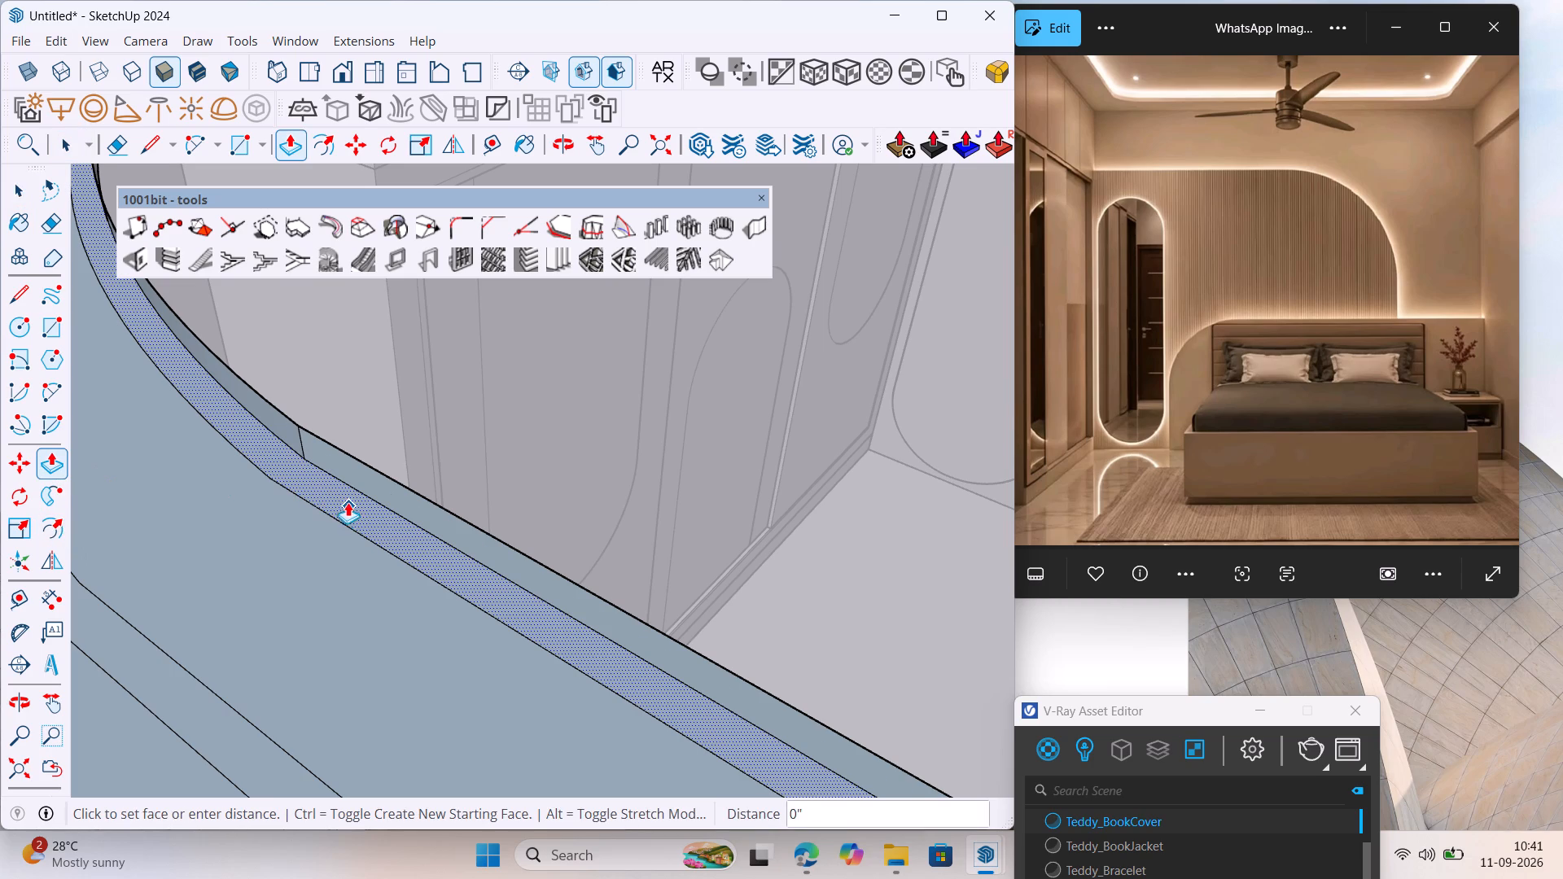
pyautogui.write('2"')
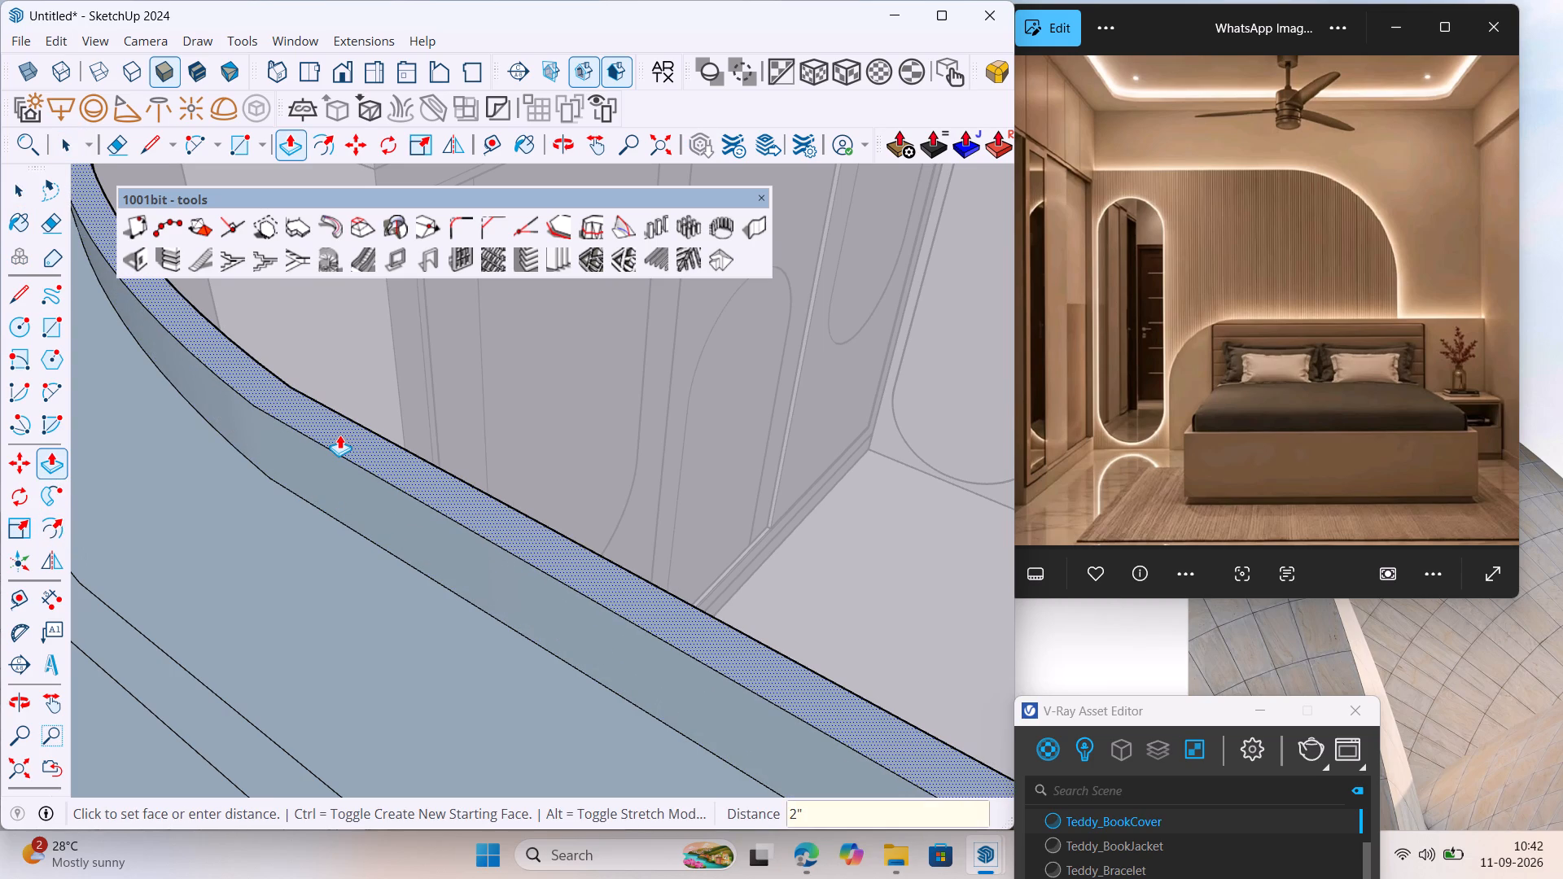
pyautogui.press('Return')
pyautogui.scroll(-5, 449, 529)
pyautogui.scroll(3, 329, 610)
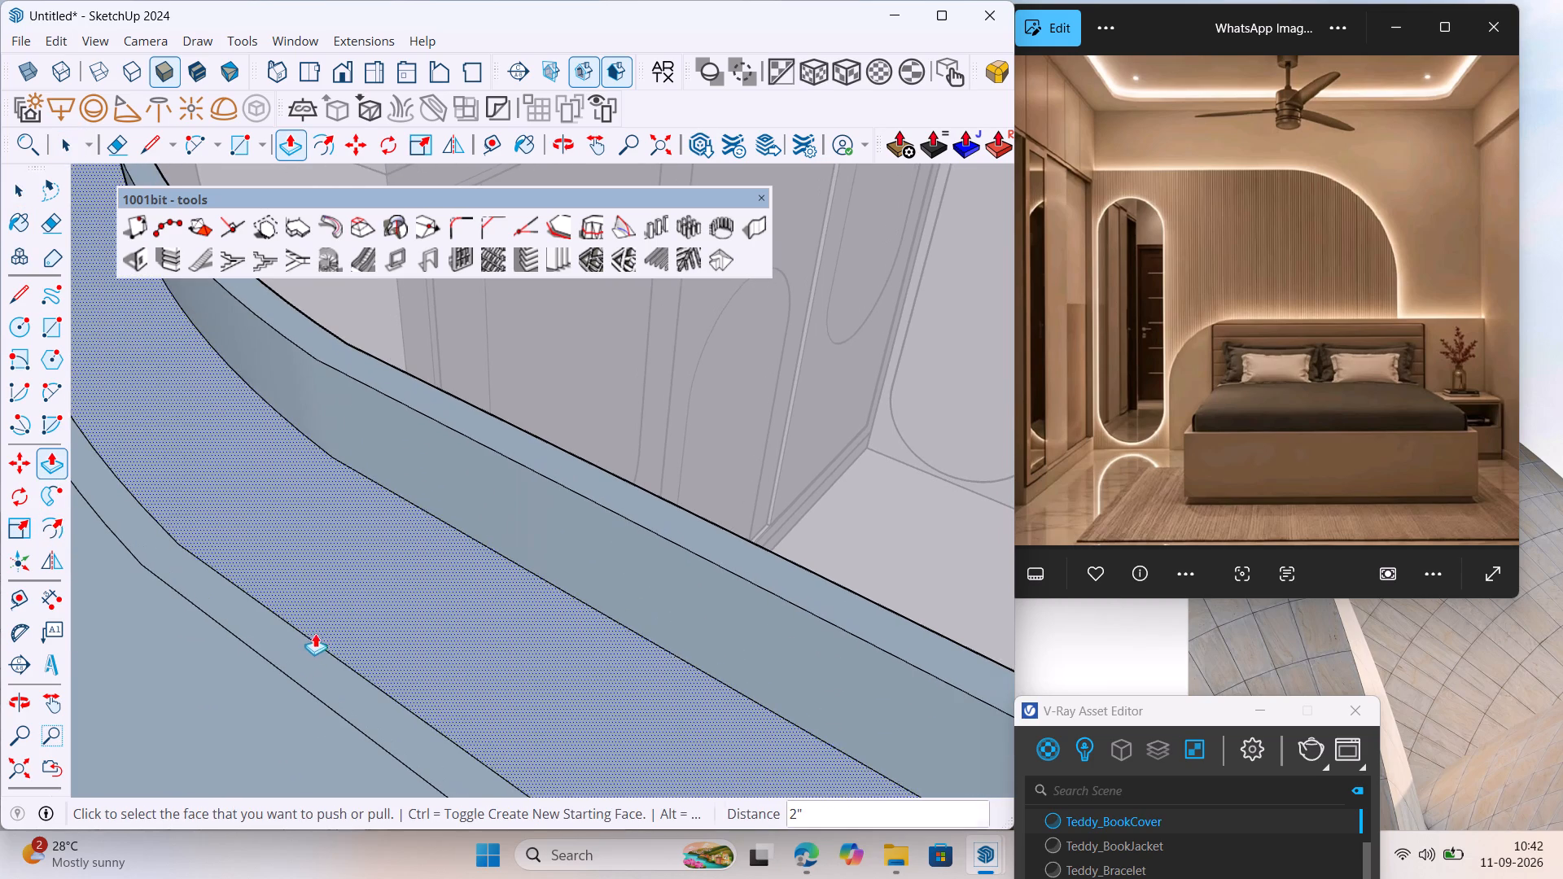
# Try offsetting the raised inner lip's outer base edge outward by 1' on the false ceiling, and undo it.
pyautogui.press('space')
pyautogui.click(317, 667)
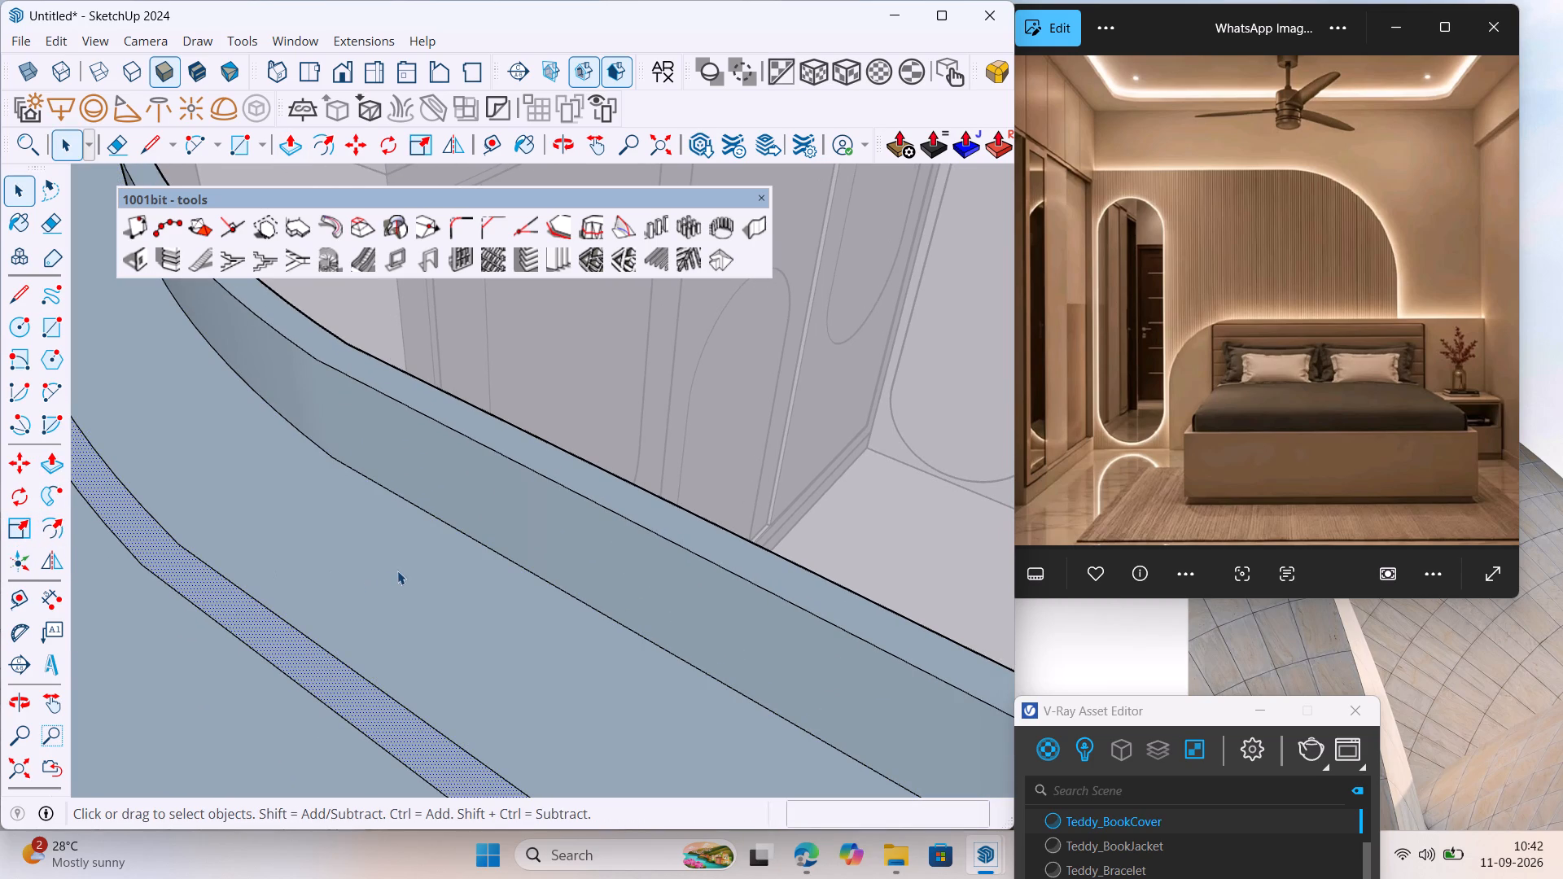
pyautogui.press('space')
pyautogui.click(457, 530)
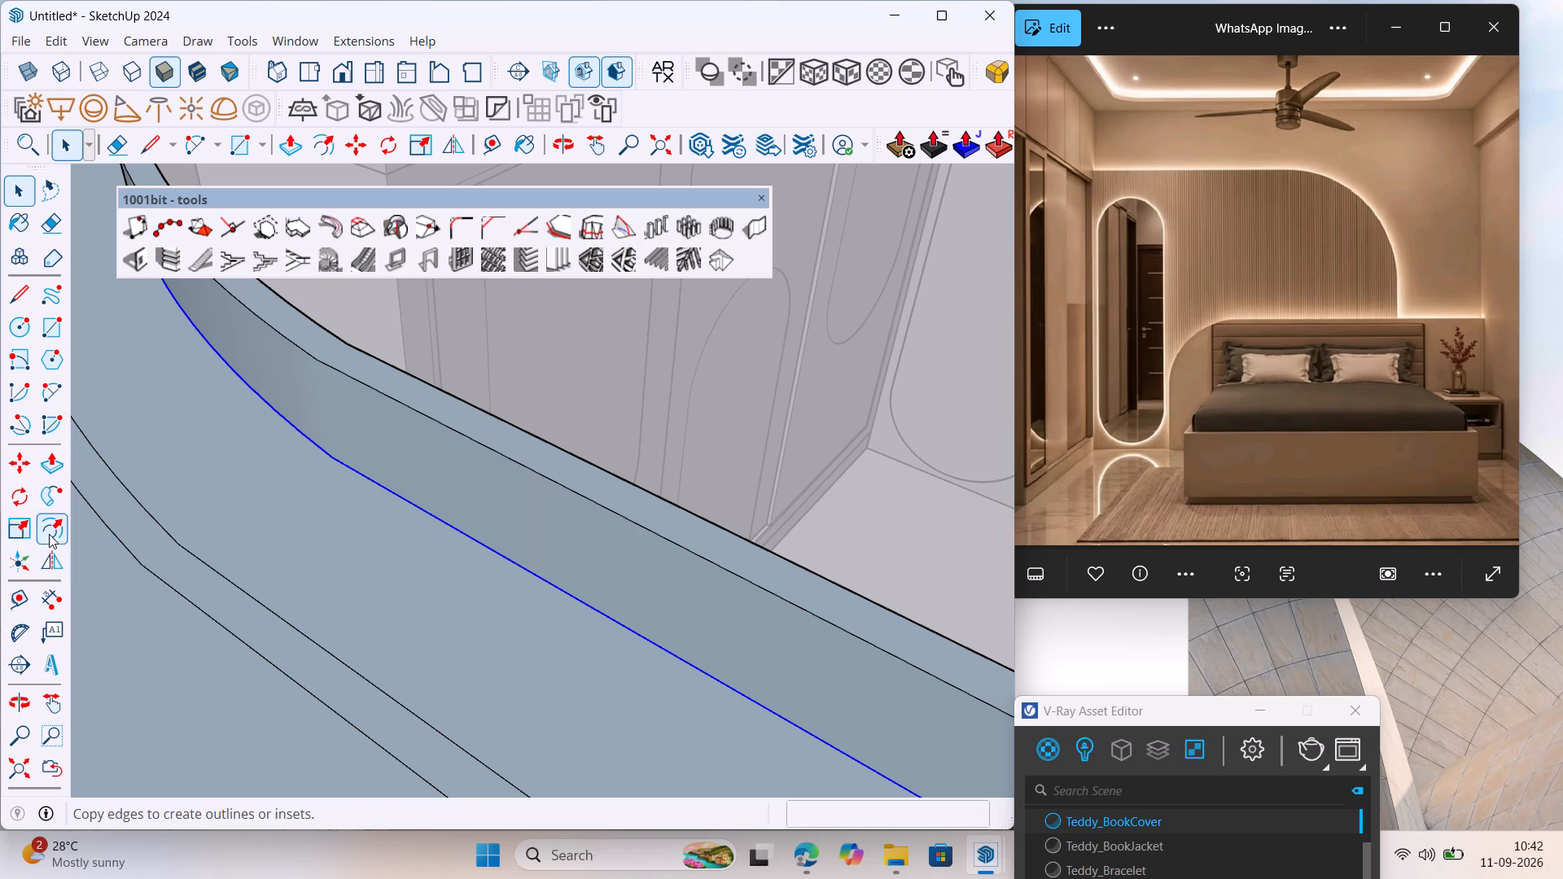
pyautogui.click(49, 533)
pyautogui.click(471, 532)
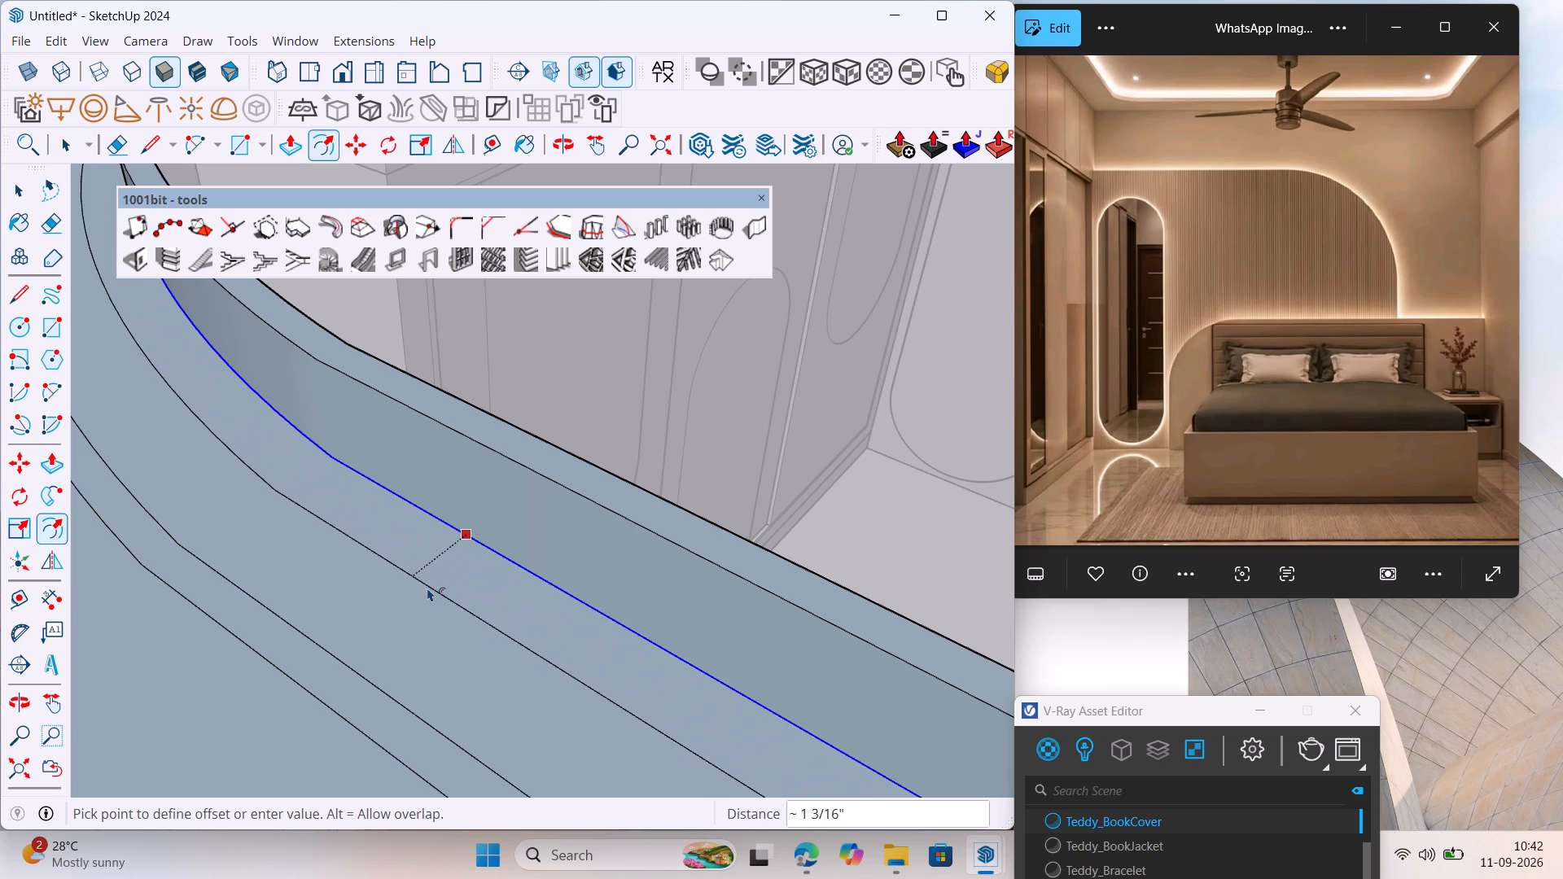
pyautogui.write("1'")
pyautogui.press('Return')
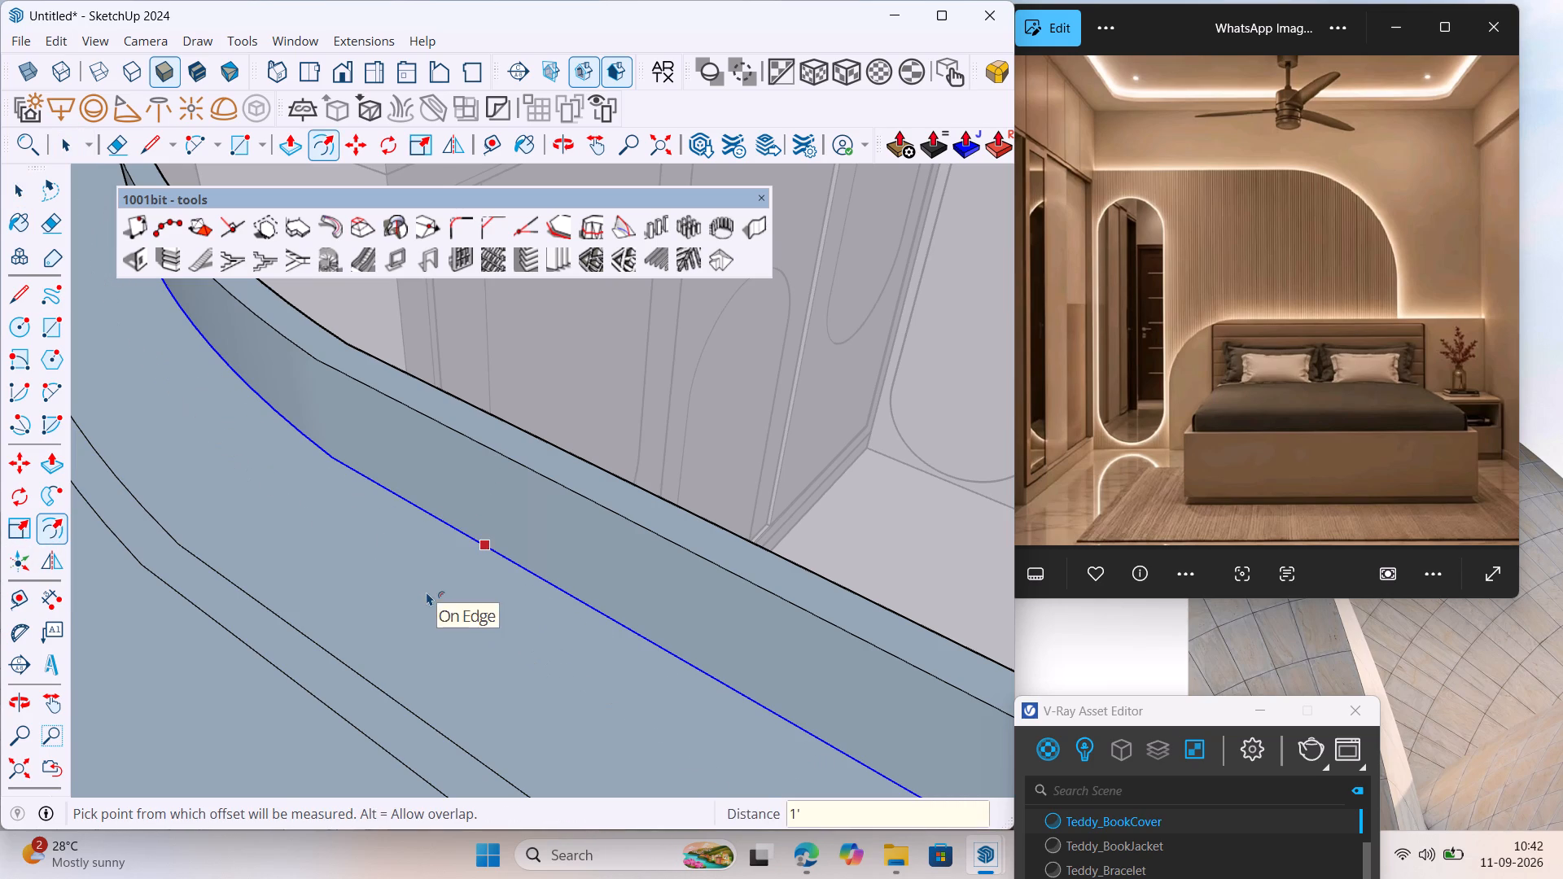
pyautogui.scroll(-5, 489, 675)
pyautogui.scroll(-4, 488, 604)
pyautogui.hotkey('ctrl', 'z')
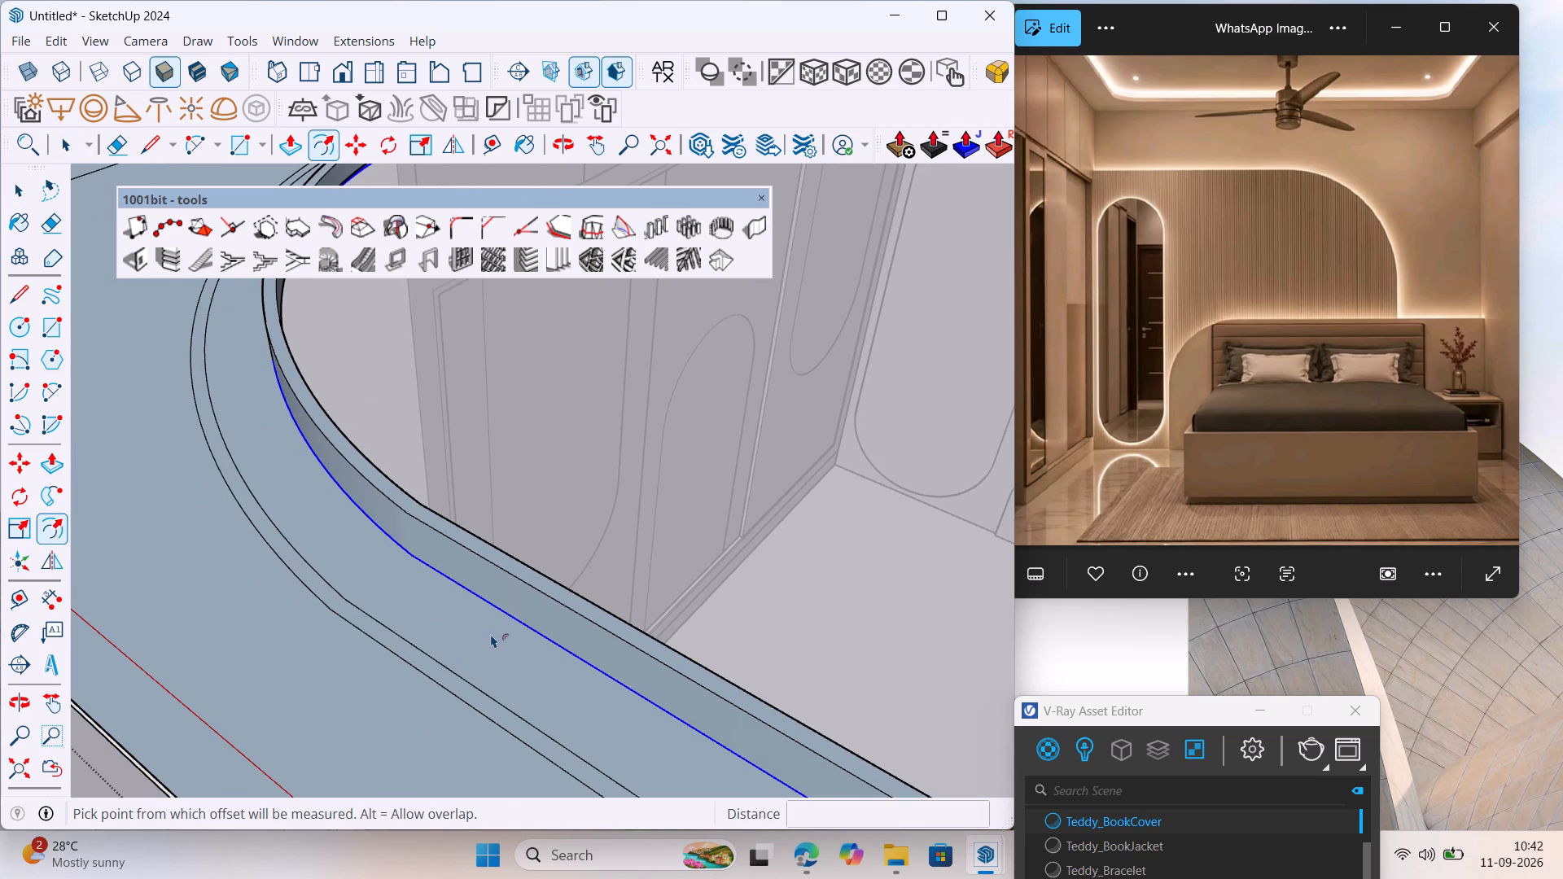
# Offset the raised inner lip's outer base edge outward by 1" across the channel floor.
pyautogui.click(515, 621)
pyautogui.click(498, 629)
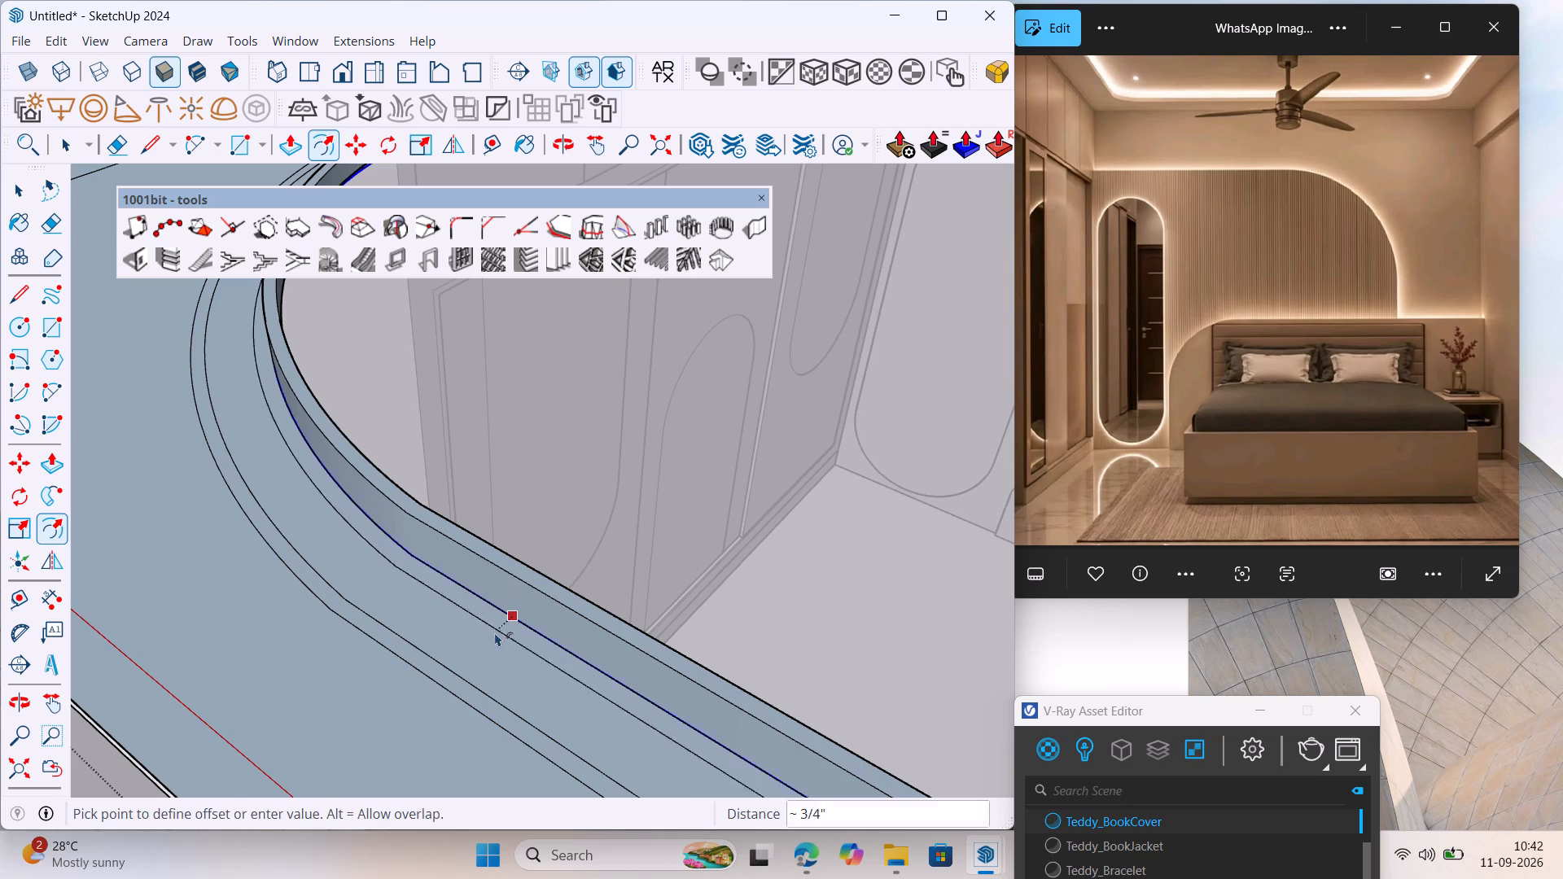
pyautogui.press('1')
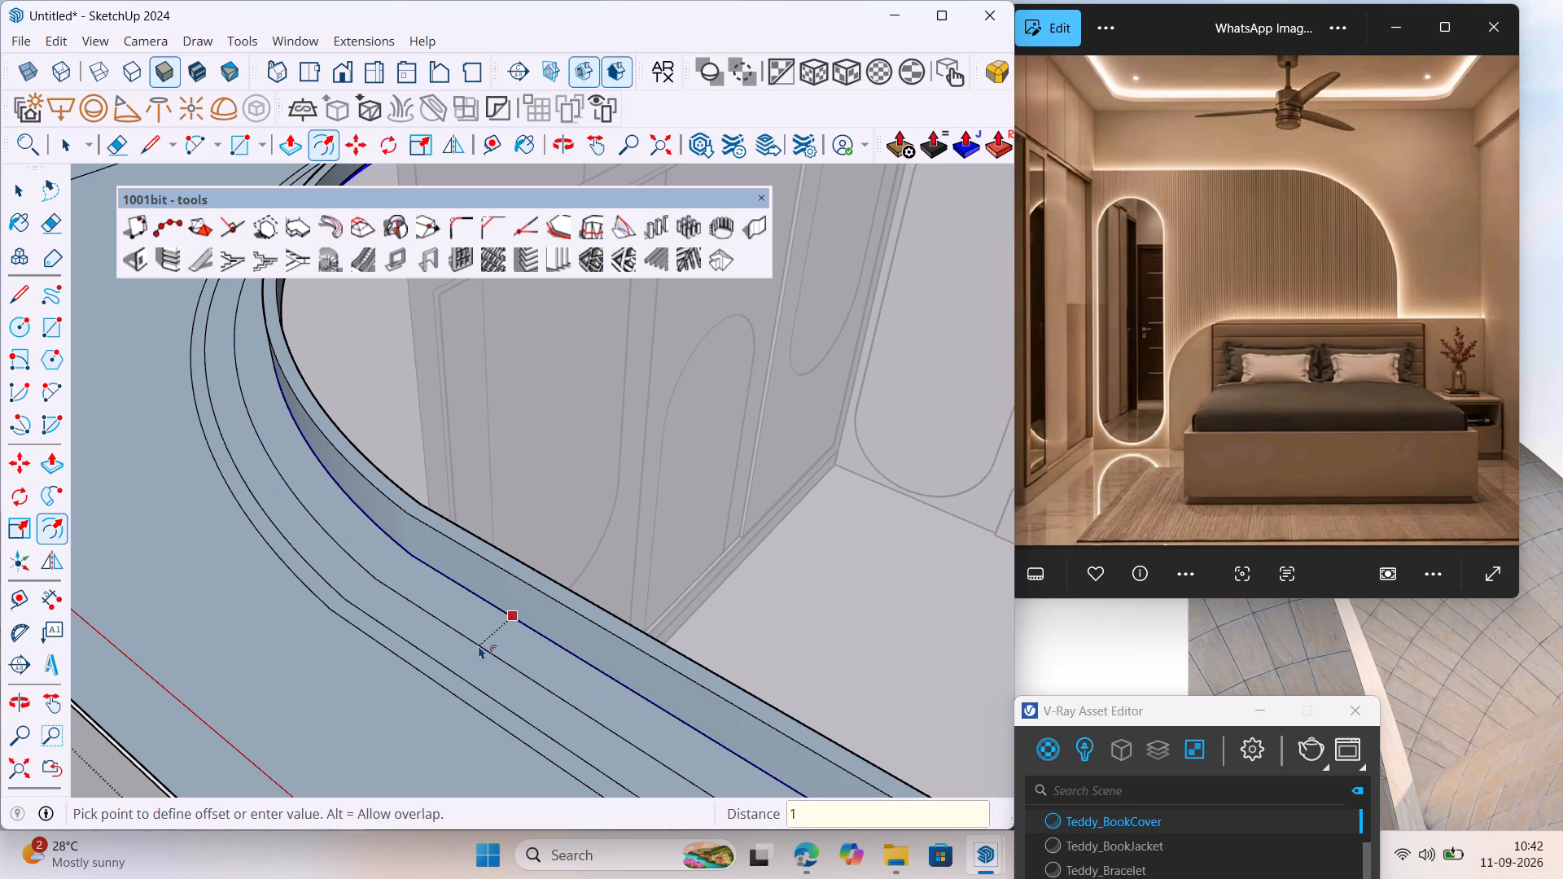
pyautogui.hotkey('shift', '"')
pyautogui.press('Return')
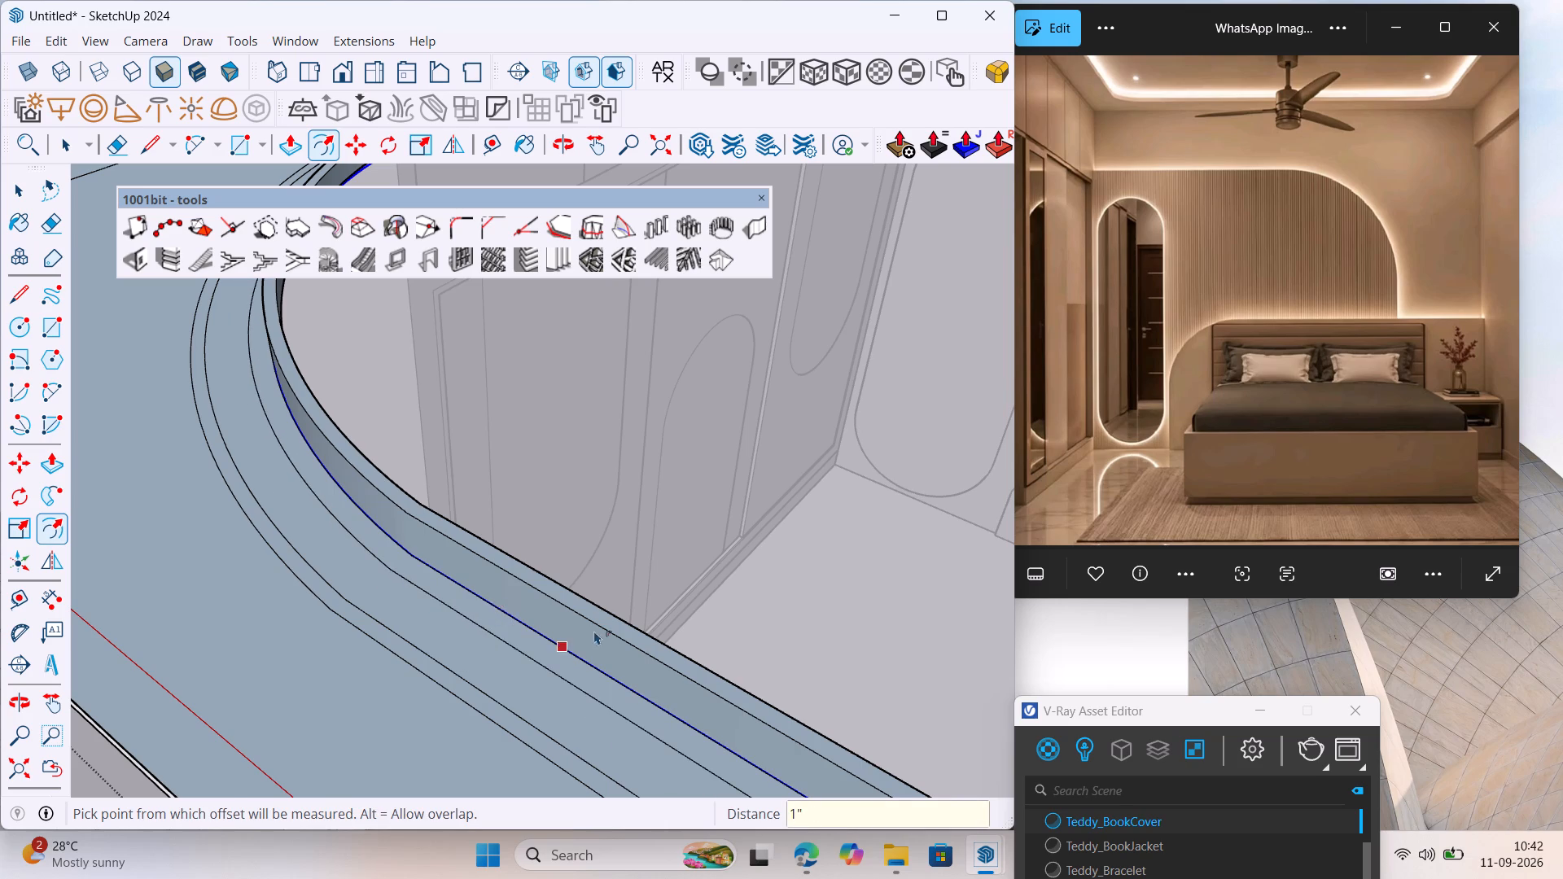
# Offset the same outer base edge of the inner lip outward by 2" to mark off a middle strip in the channel.
pyautogui.scroll(-6, 606, 575)
pyautogui.scroll(7, 600, 643)
pyautogui.scroll(2, 646, 555)
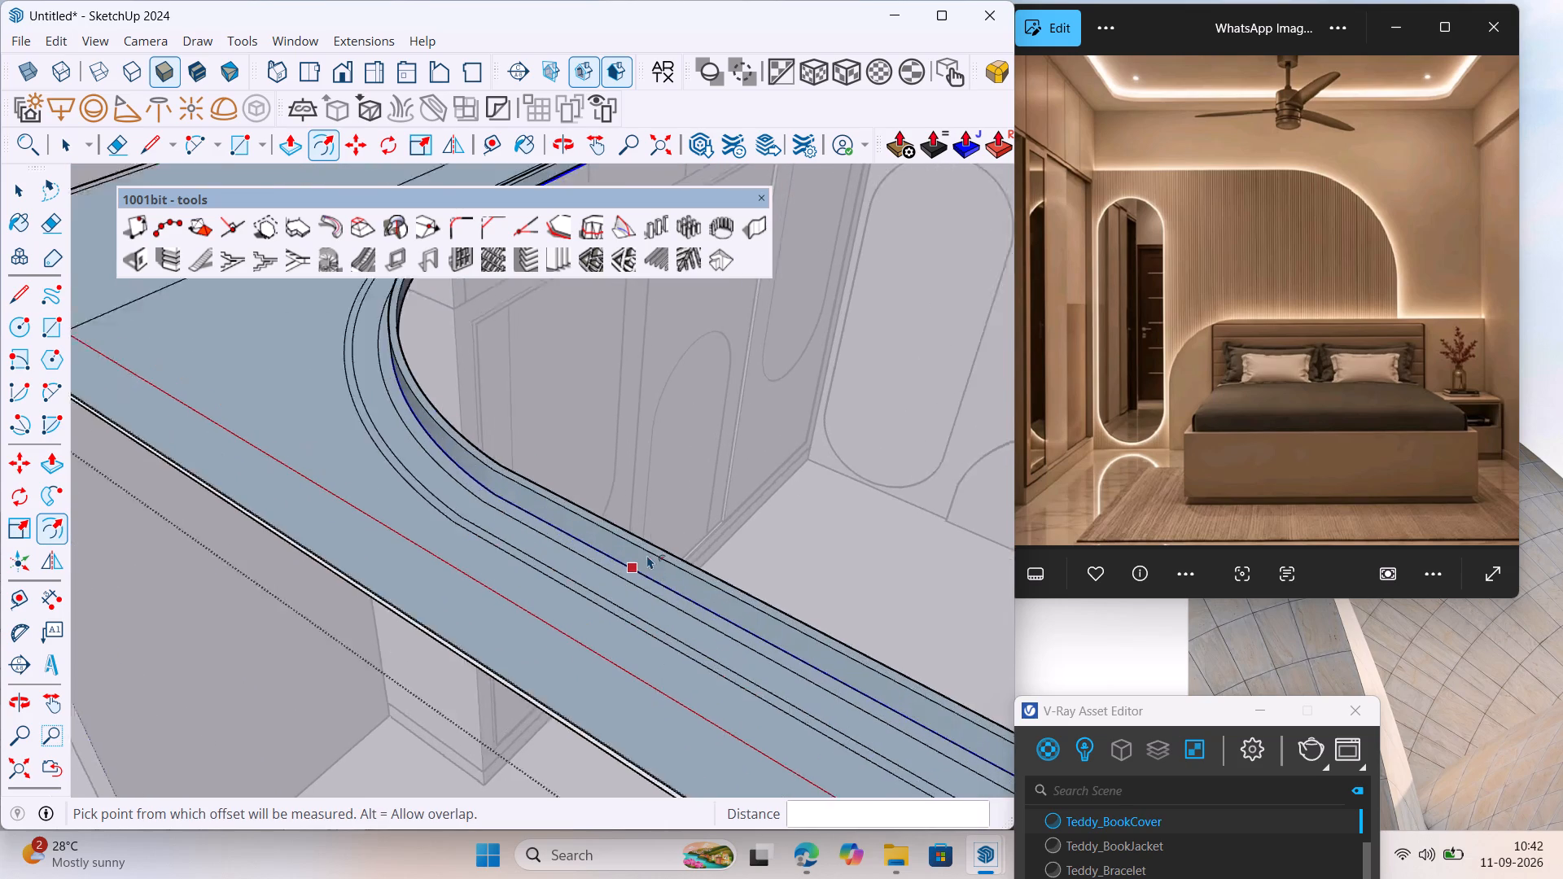
pyautogui.scroll(9, 647, 555)
pyautogui.click(659, 601)
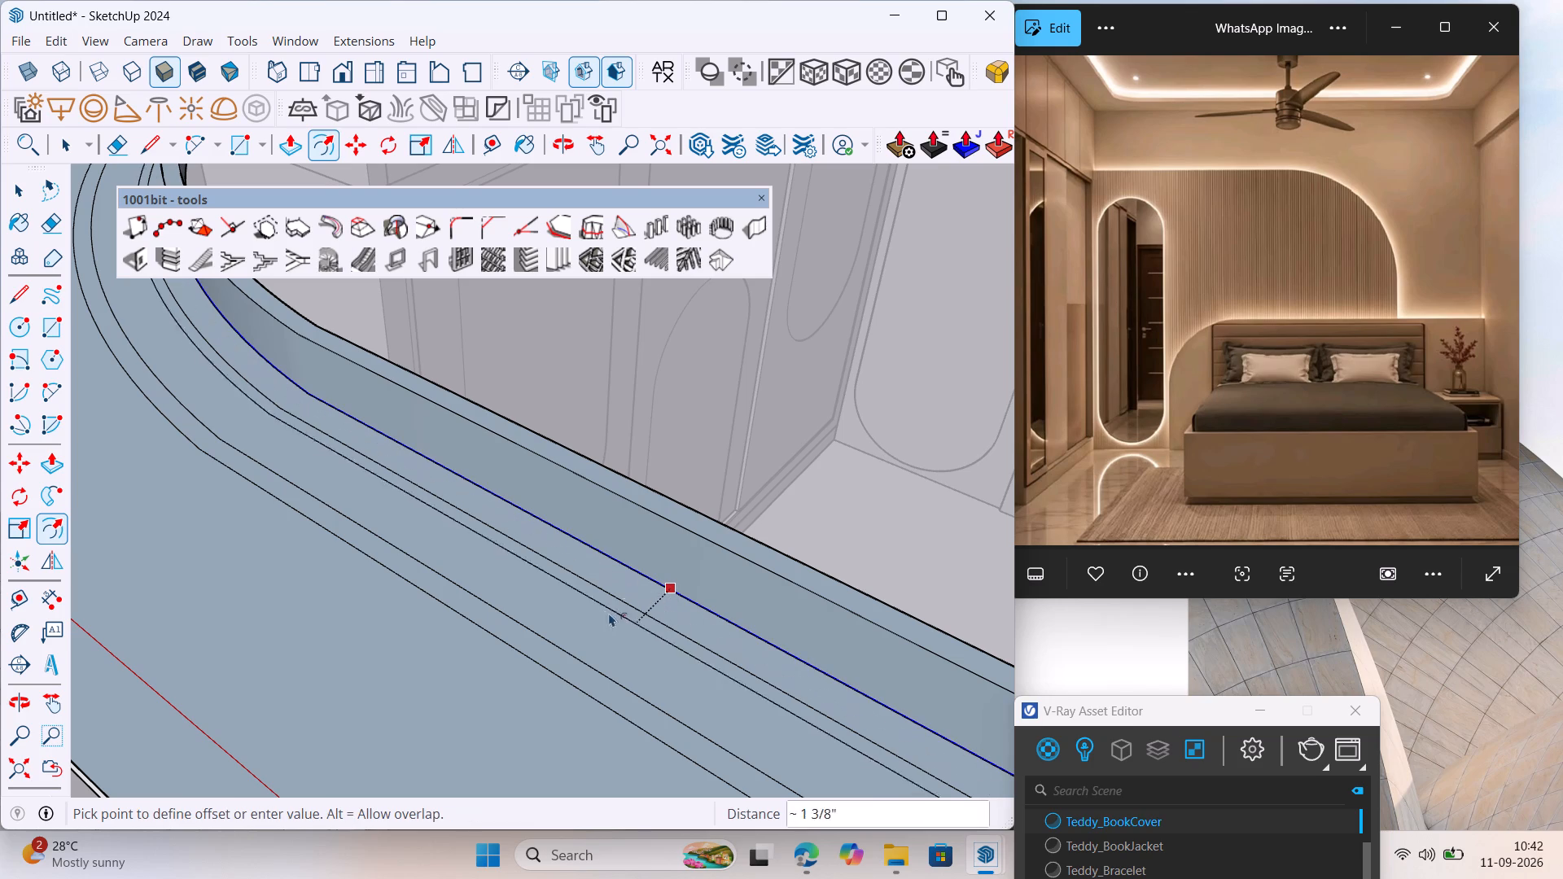
pyautogui.write("2'")
pyautogui.press('BackSpace')
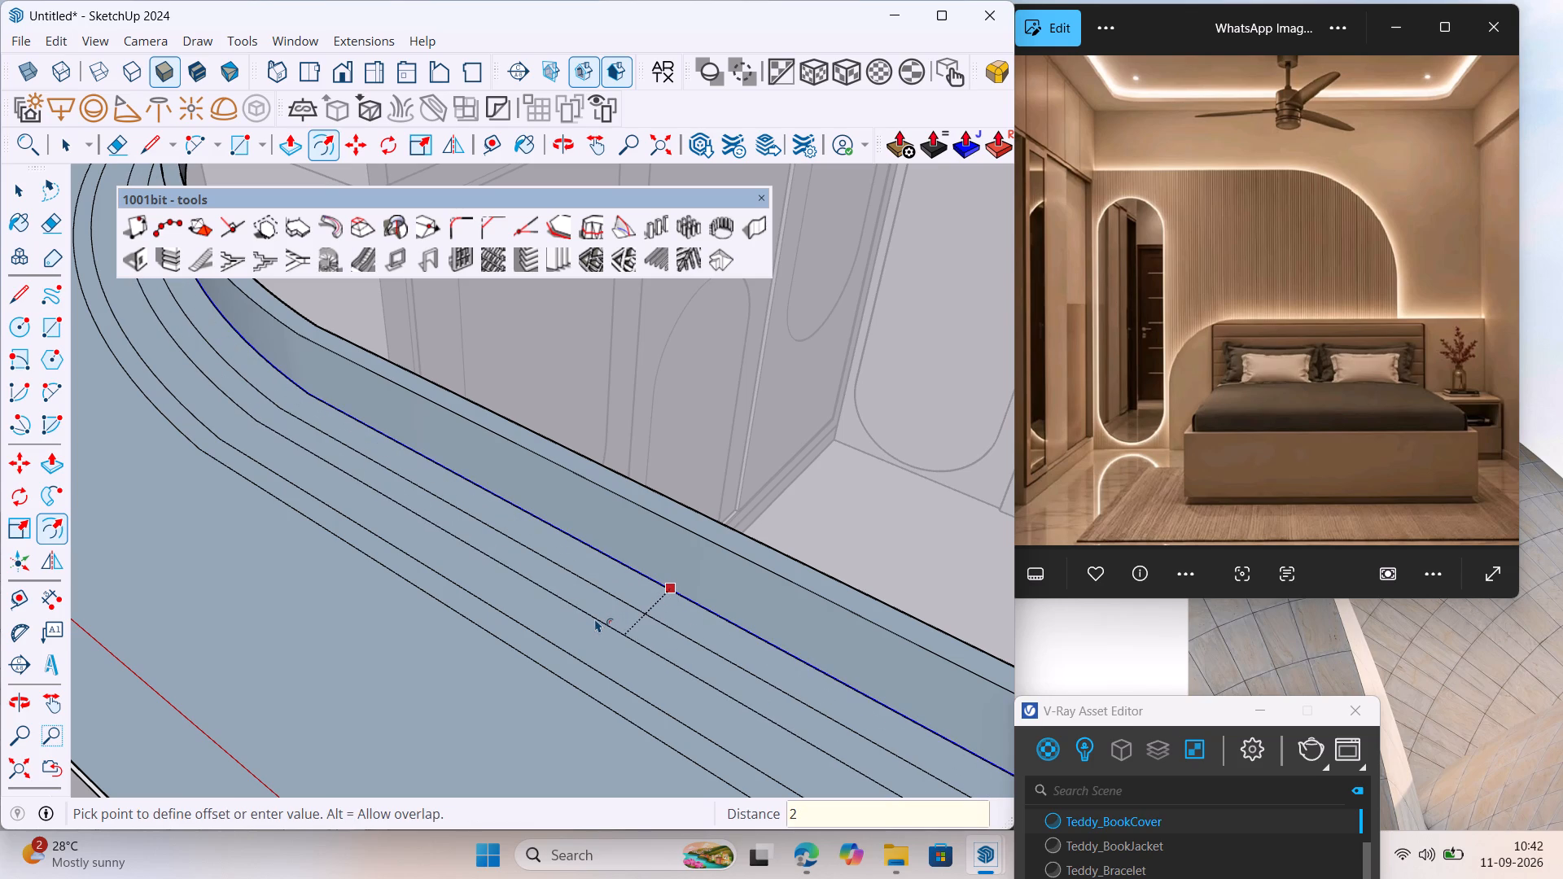
pyautogui.hotkey('shift', '"')
pyautogui.press('Return')
pyautogui.press('space')
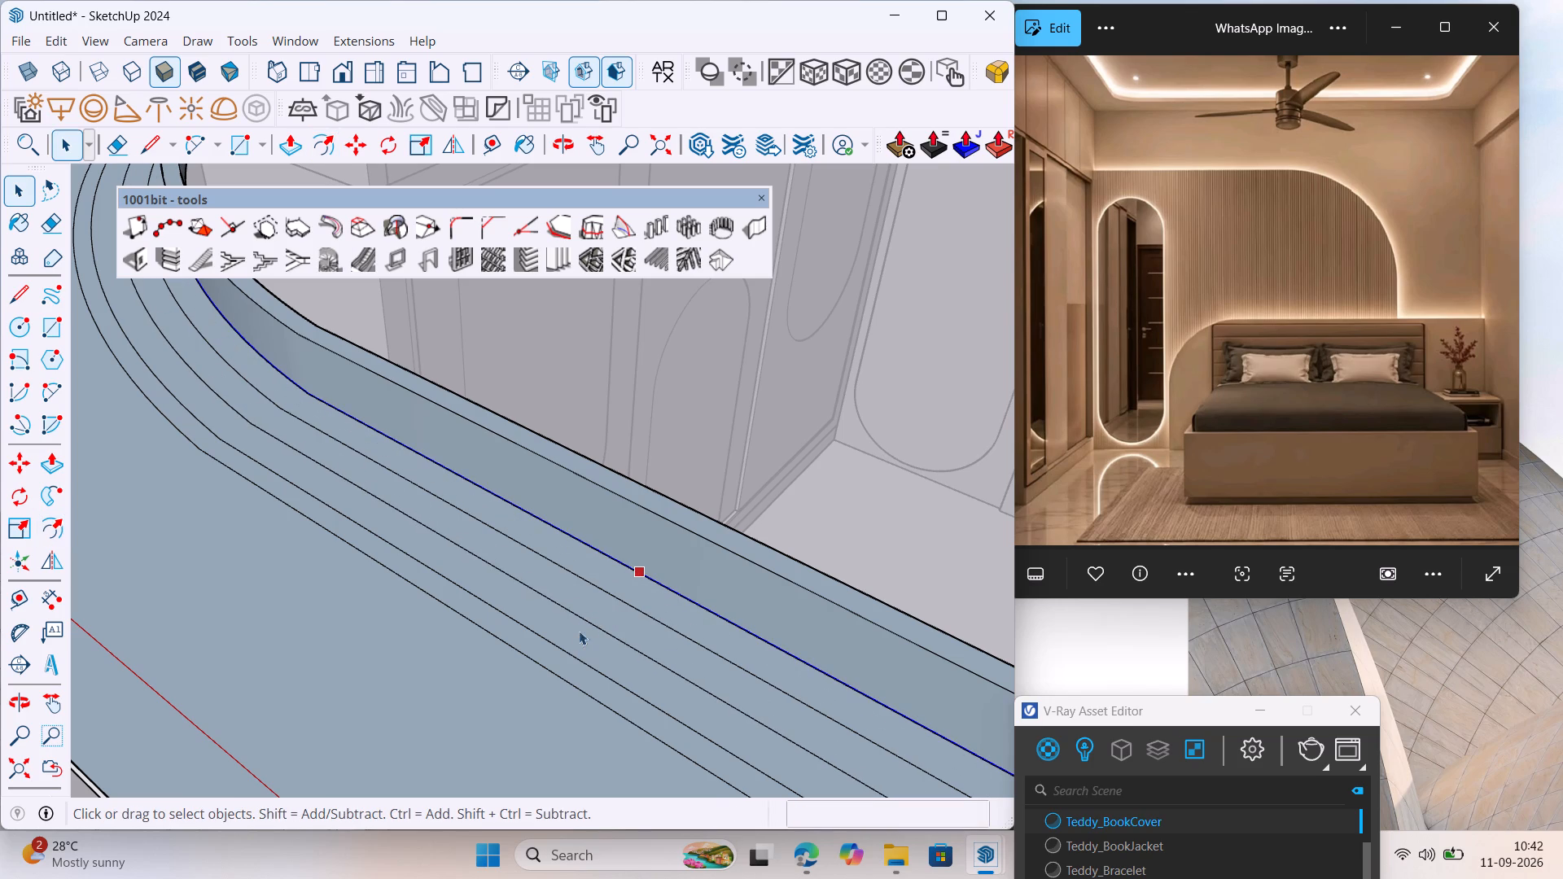
# Push/Pull the outermost 16 mm strip around the ceiling opening upward by 3" to form the outer lip.
pyautogui.click(513, 628)
pyautogui.click(57, 467)
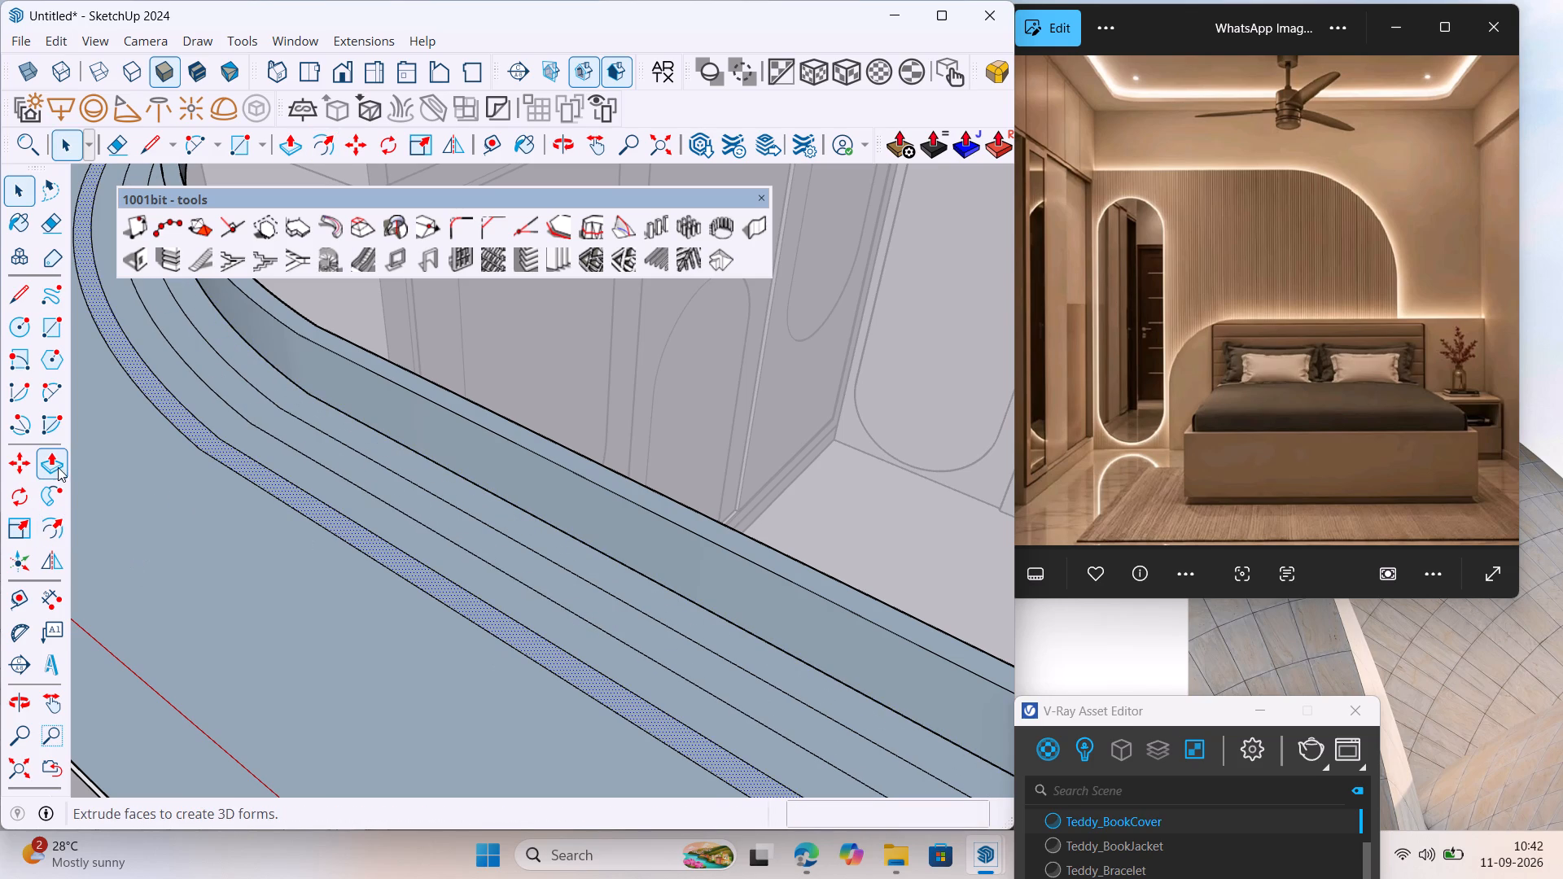
pyautogui.click(518, 634)
pyautogui.write('3"')
pyautogui.press('Return')
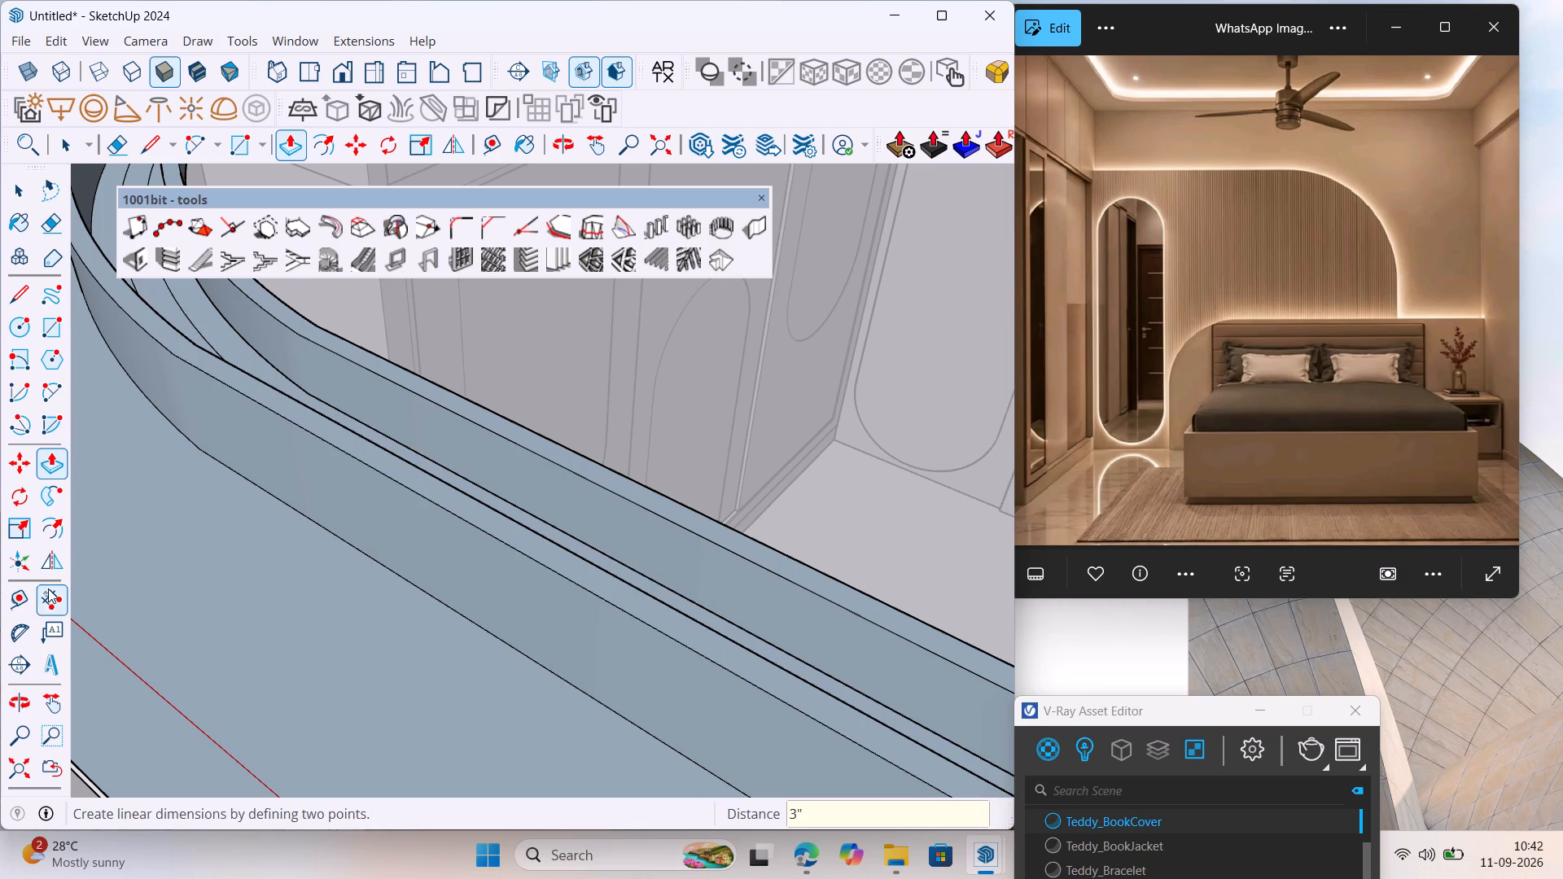
# Push/Pull the middle strip of the channel between the two raised lips upward by 1".
pyautogui.scroll(-2, 38, 602)
pyautogui.scroll(-5, 260, 646)
pyautogui.moveTo(287, 652); pyautogui.dragTo(110, 657, button='middle')
pyautogui.scroll(5, 368, 537)
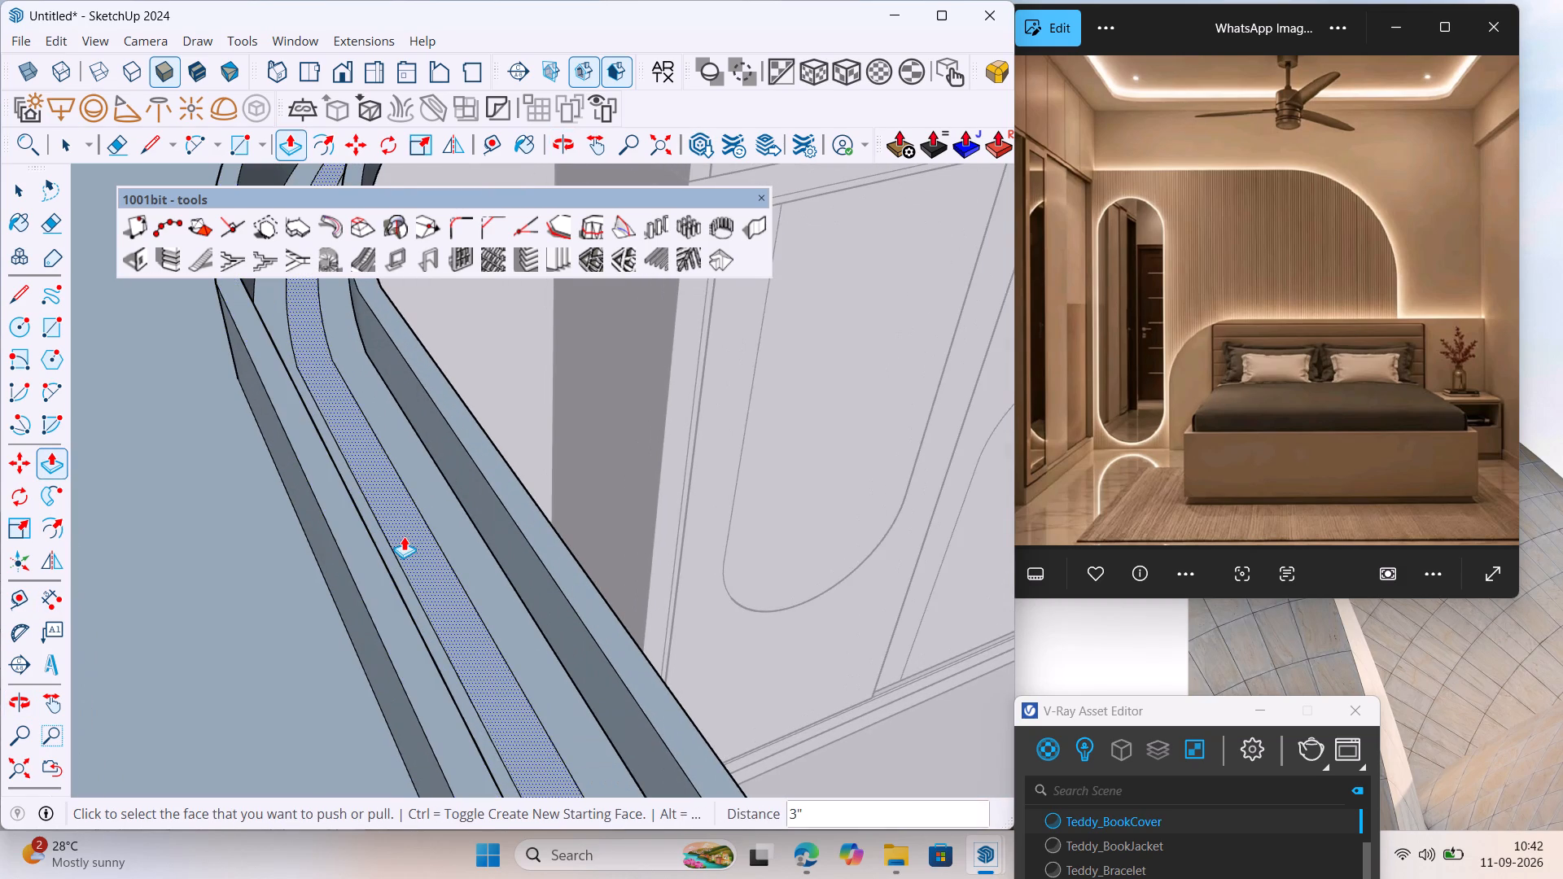
pyautogui.click(404, 536)
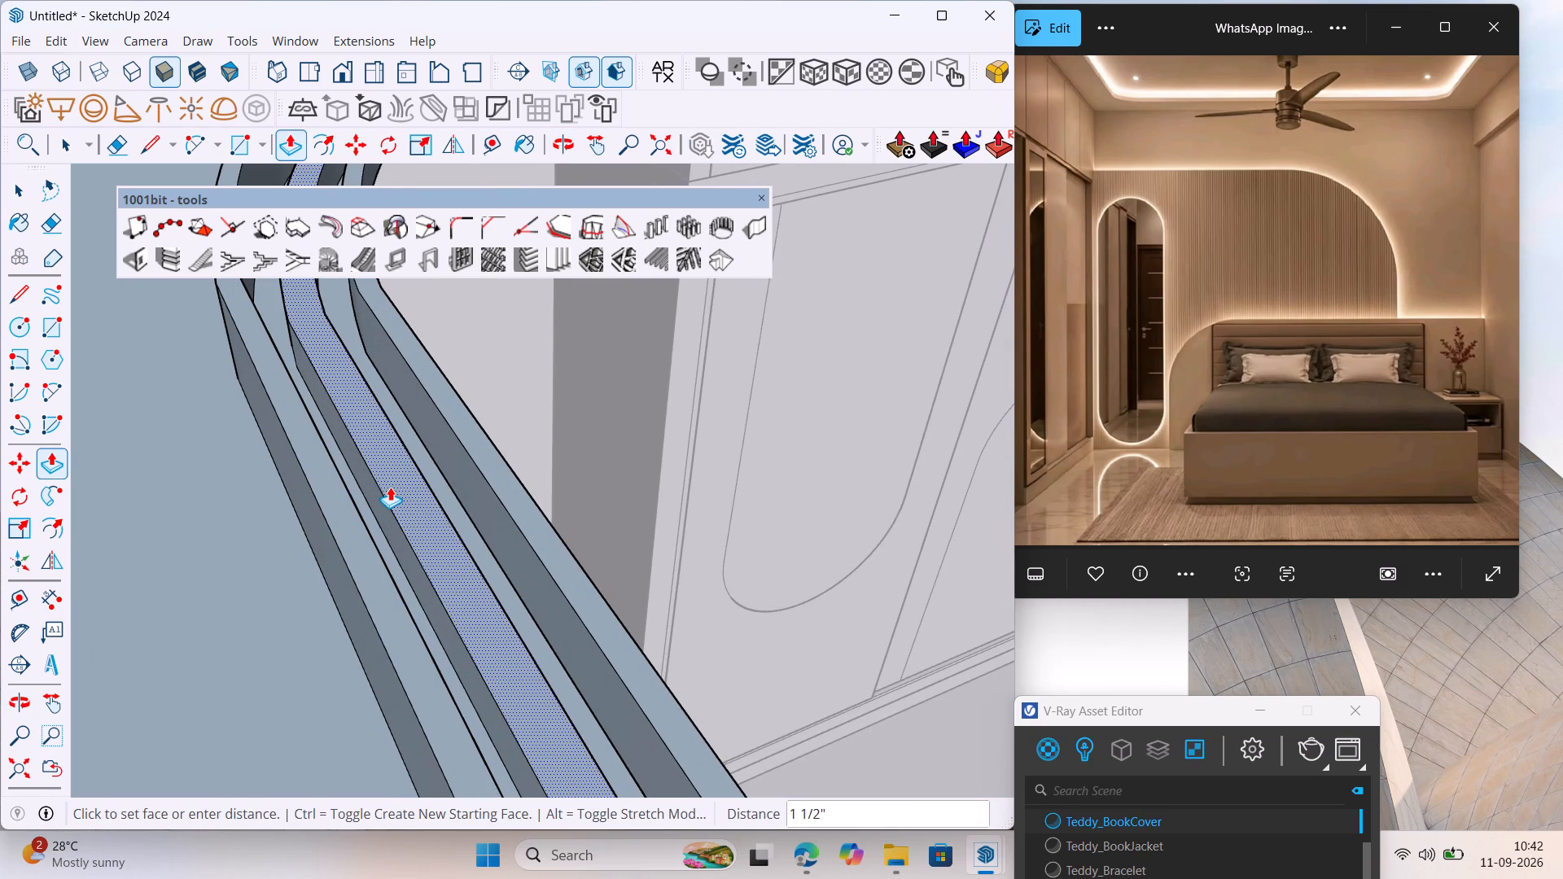
pyautogui.write('1"')
pyautogui.press('Return')
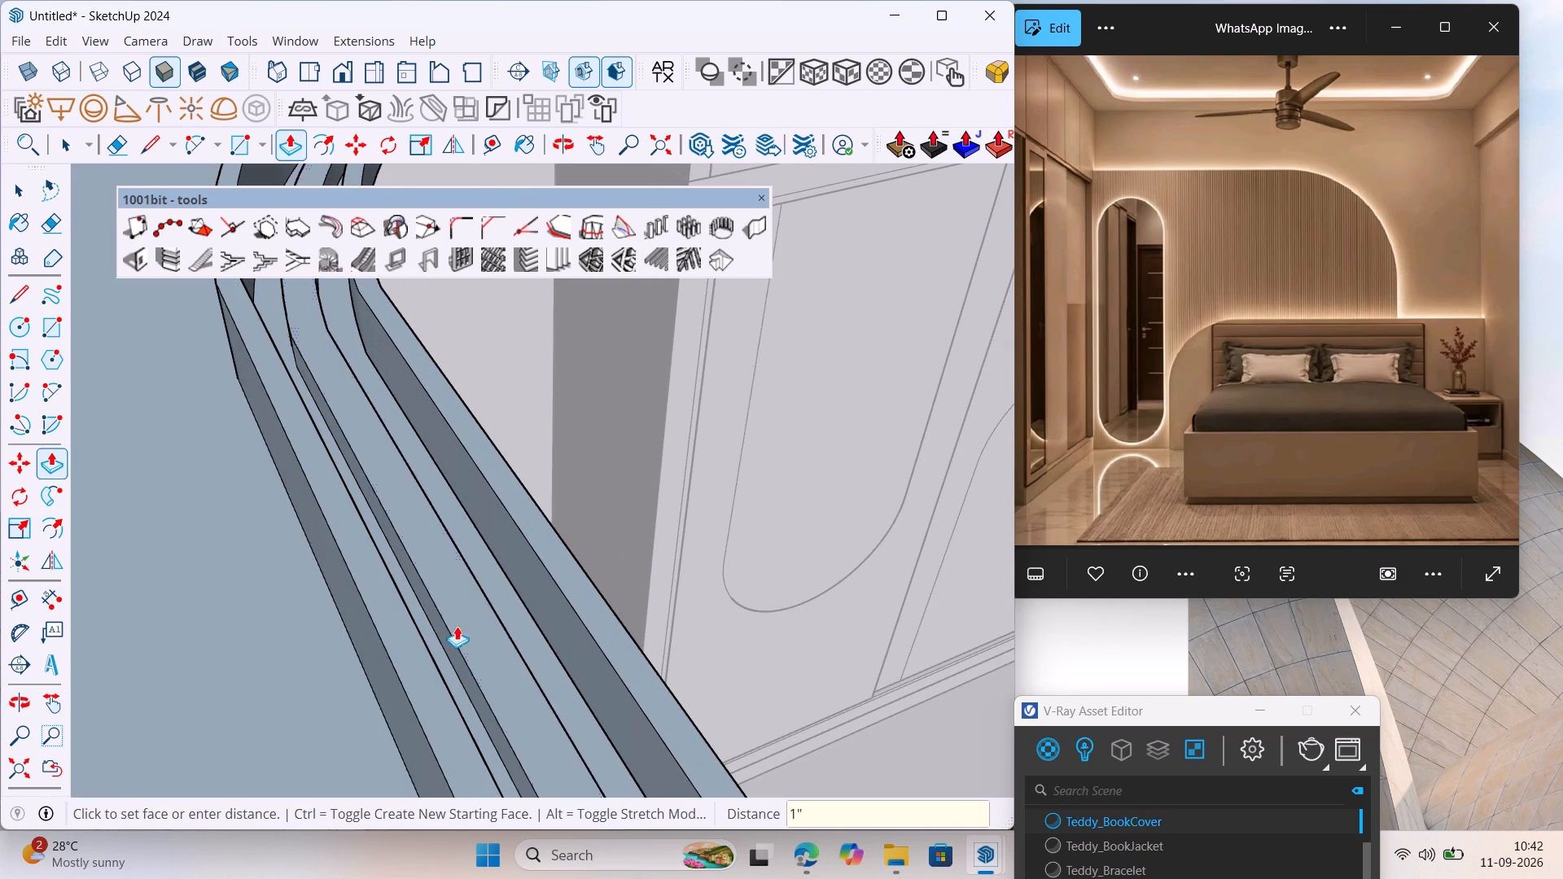
# Draw a rectangle of about 15' 6" by 14' 3" between opposite top corners of the false ceiling slab, spanning the opening.
pyautogui.scroll(-20, 407, 492)
pyautogui.scroll(-14, 407, 492)
pyautogui.moveTo(401, 536); pyautogui.dragTo(287, 556, button='middle')
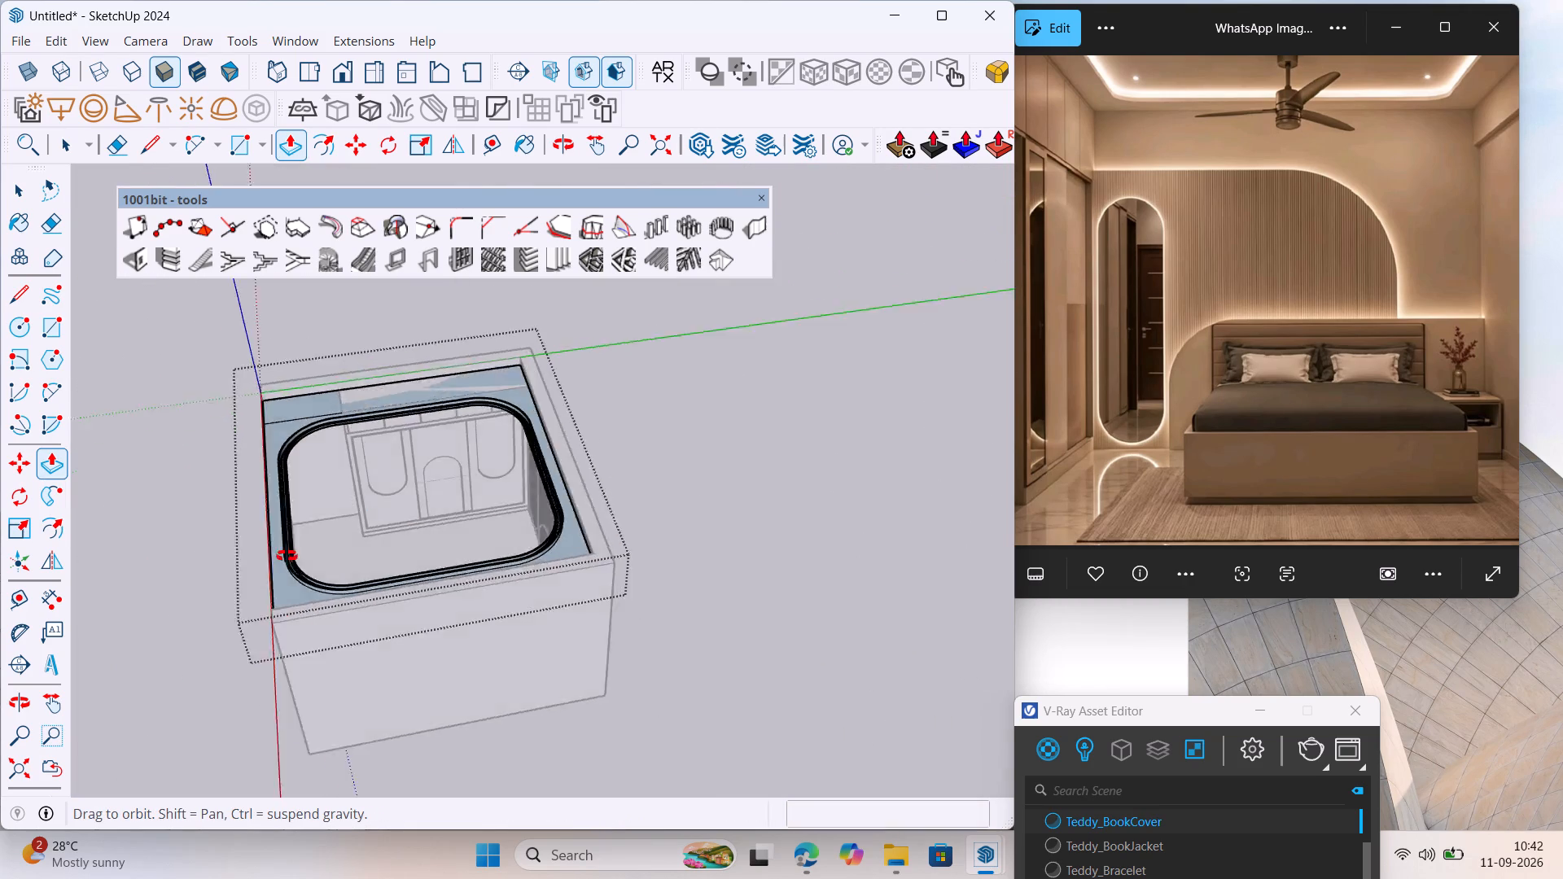
pyautogui.moveTo(287, 556); pyautogui.dragTo(348, 558, button='middle')
pyautogui.scroll(7, 276, 459)
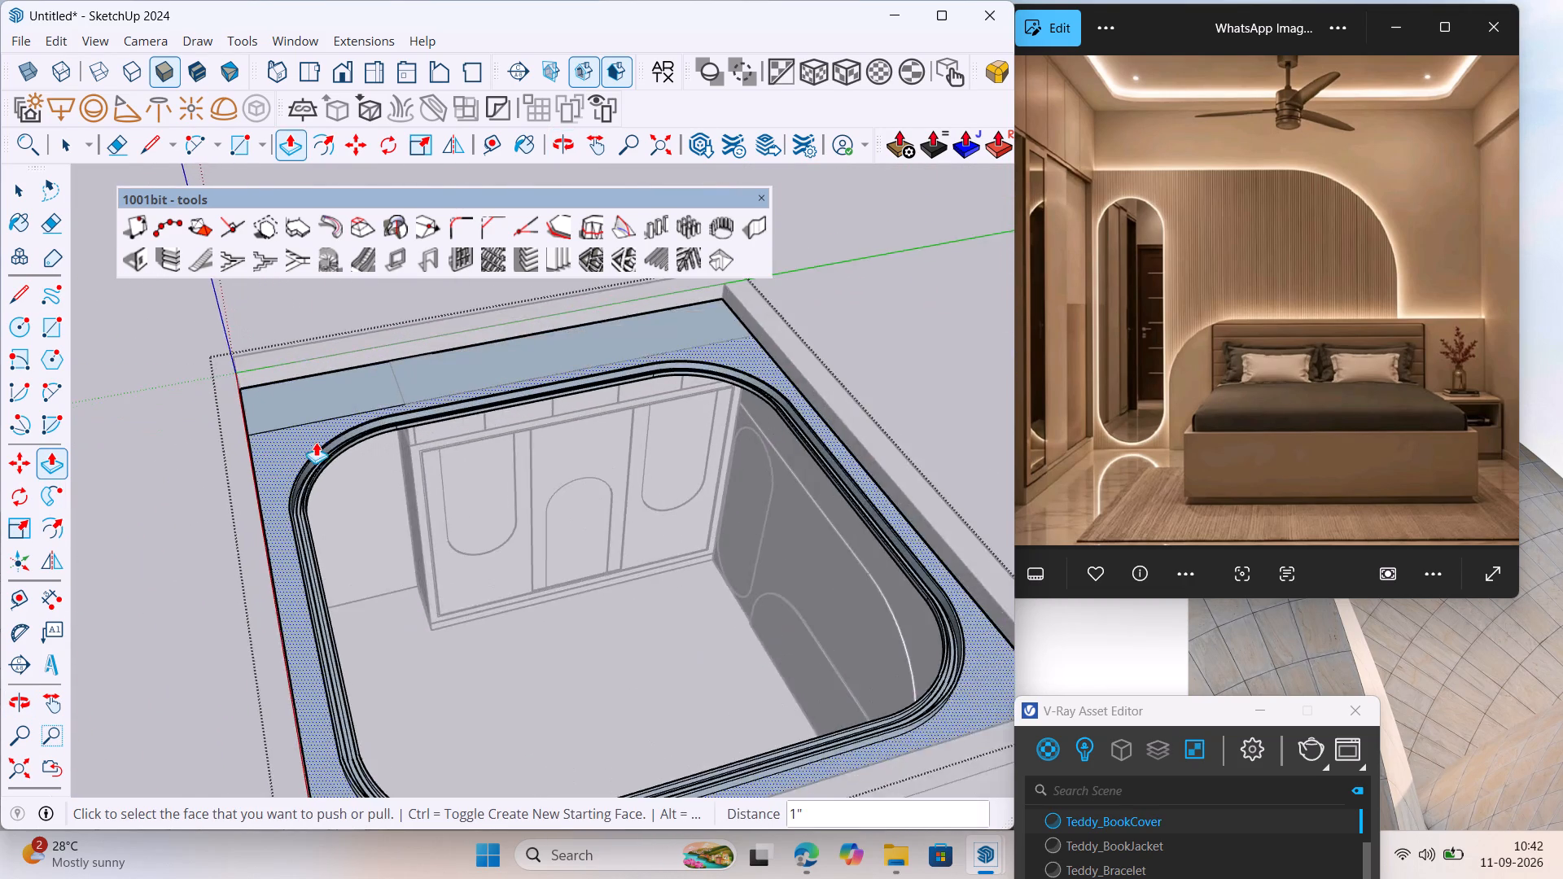
pyautogui.scroll(5, 316, 444)
pyautogui.click(48, 330)
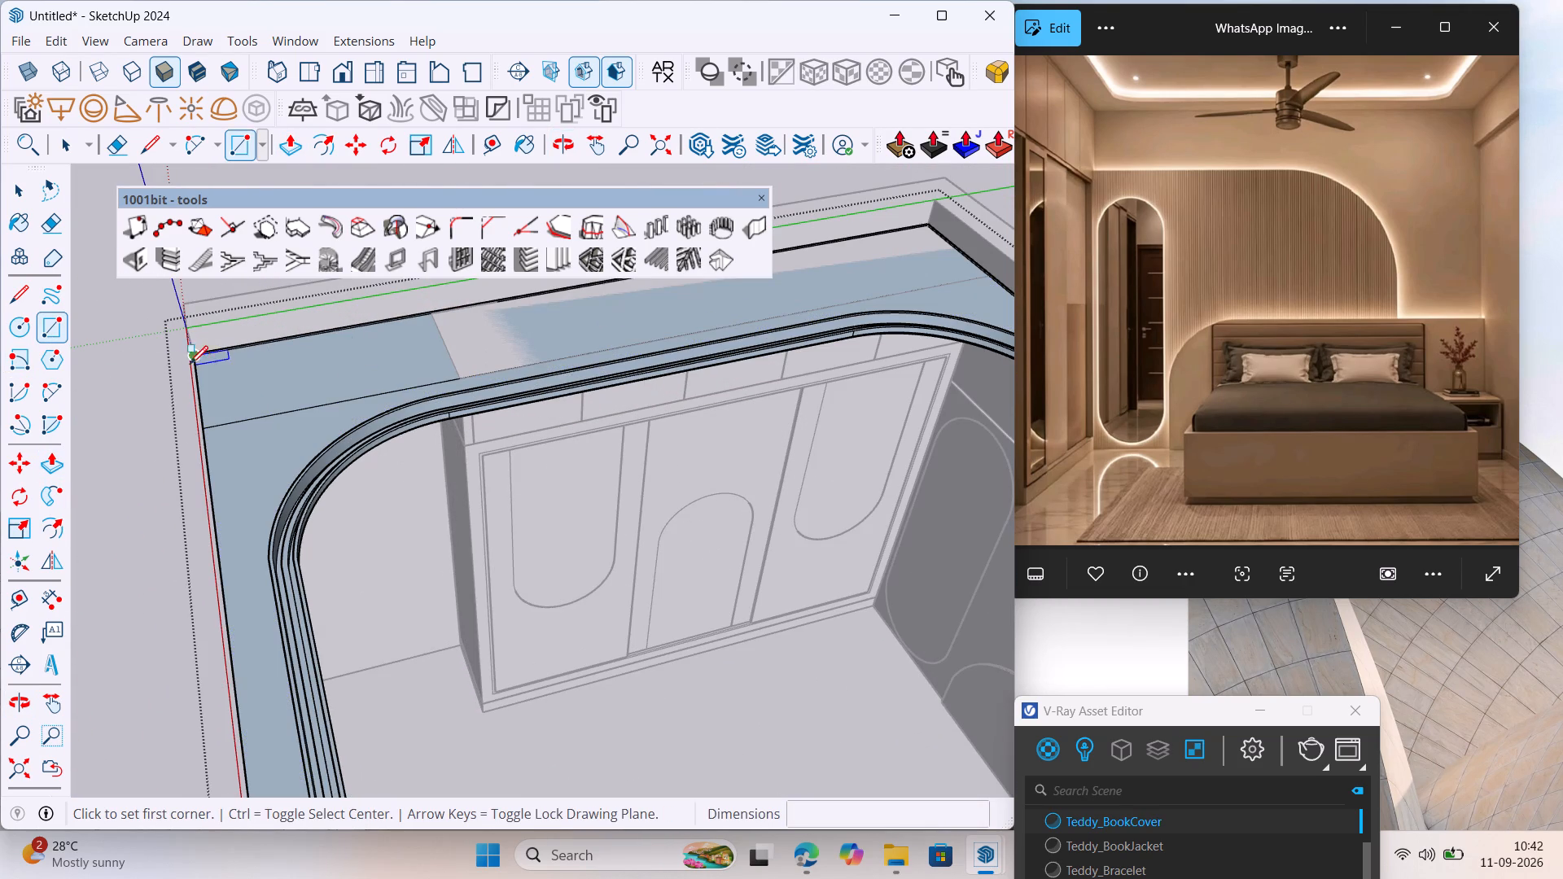
pyautogui.scroll(-5, 173, 391)
pyautogui.scroll(20, 195, 401)
pyautogui.scroll(-5, 204, 456)
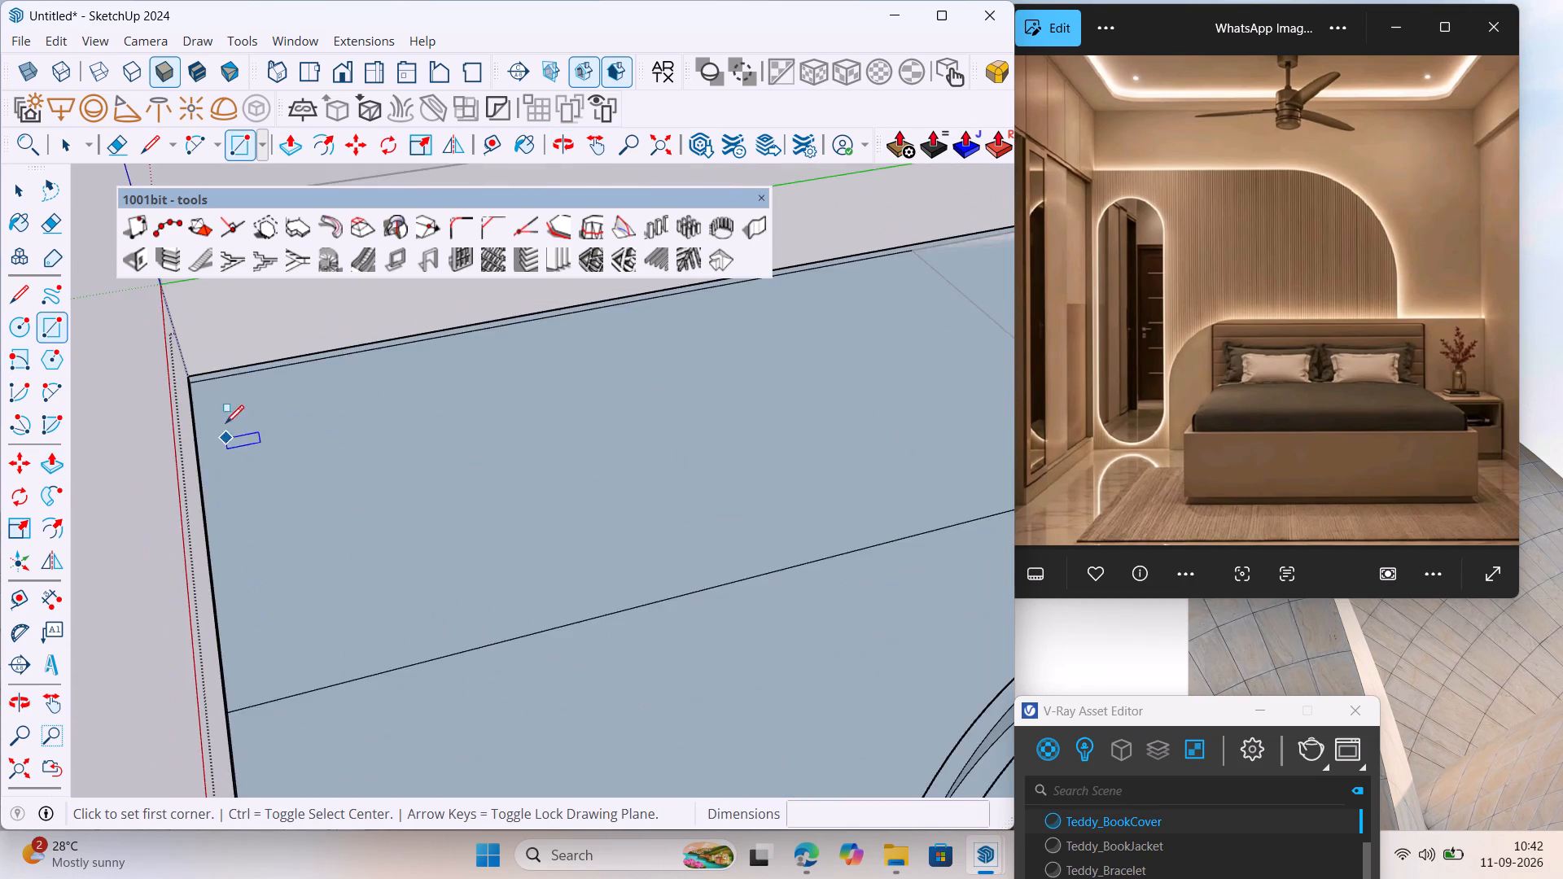
pyautogui.scroll(12, 218, 356)
pyautogui.scroll(-20, 136, 385)
pyautogui.scroll(-8, 136, 385)
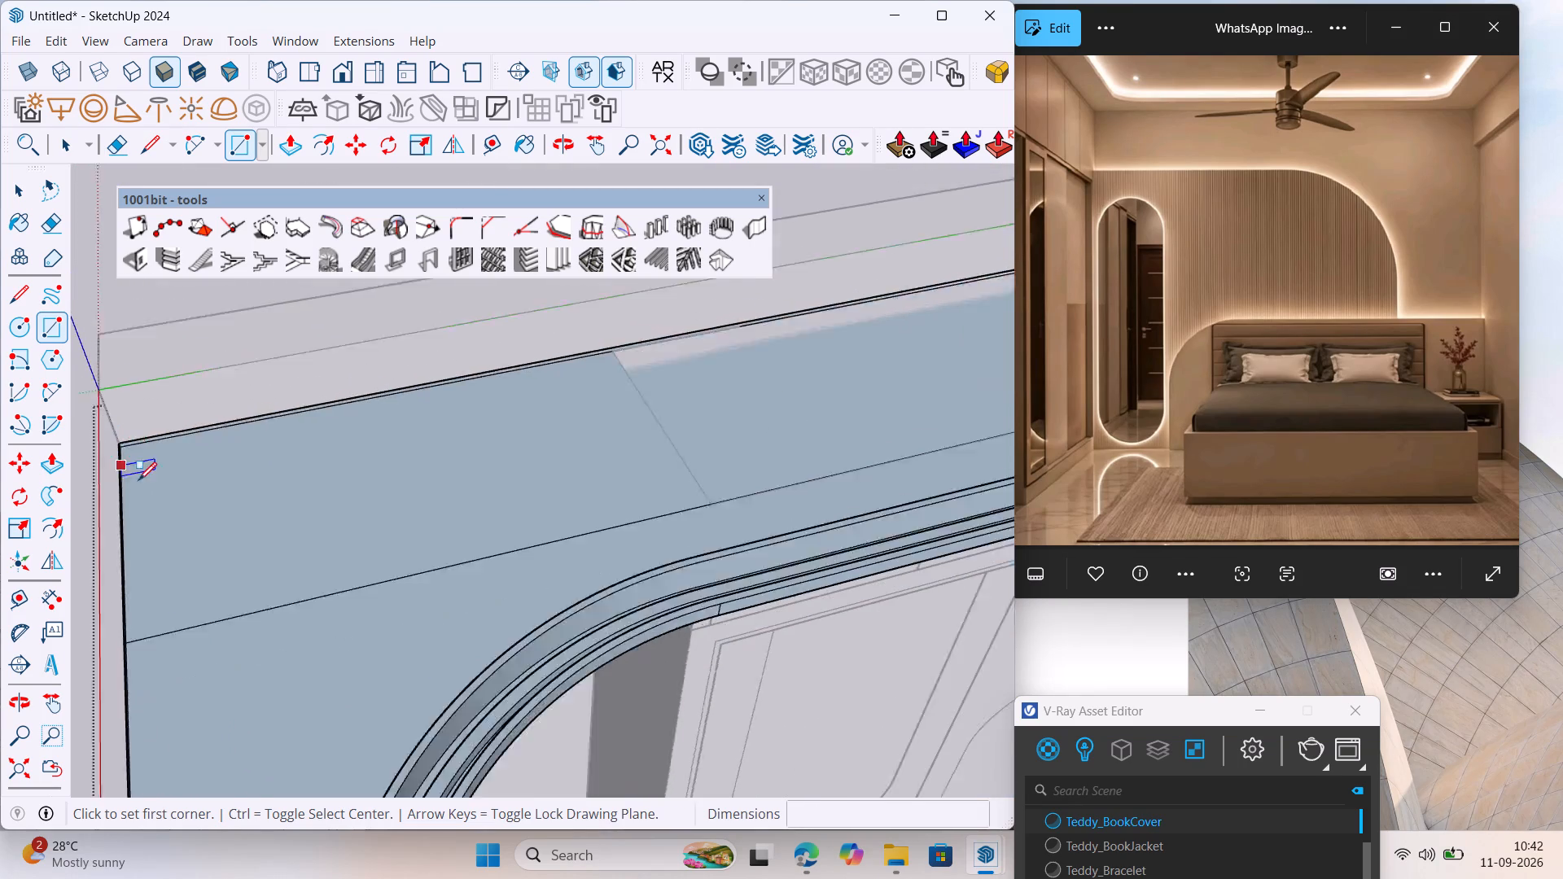
pyautogui.scroll(-8, 138, 480)
pyautogui.moveTo(299, 532); pyautogui.dragTo(306, 409, button='middle')
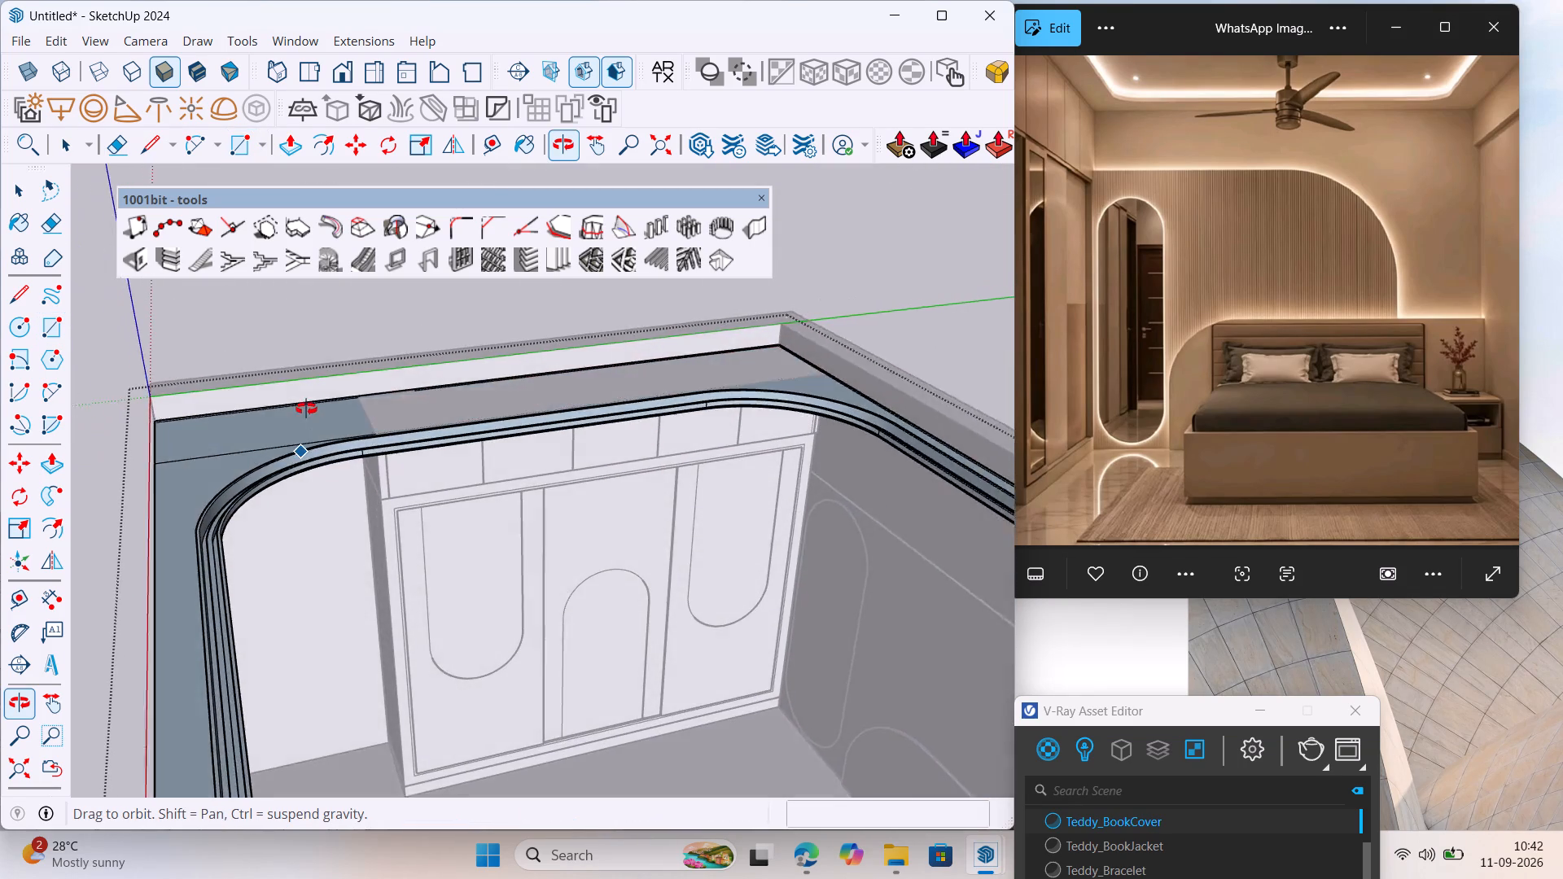
pyautogui.moveTo(306, 409); pyautogui.dragTo(335, 386, button='middle')
pyautogui.scroll(5, 236, 414)
pyautogui.scroll(10, 134, 393)
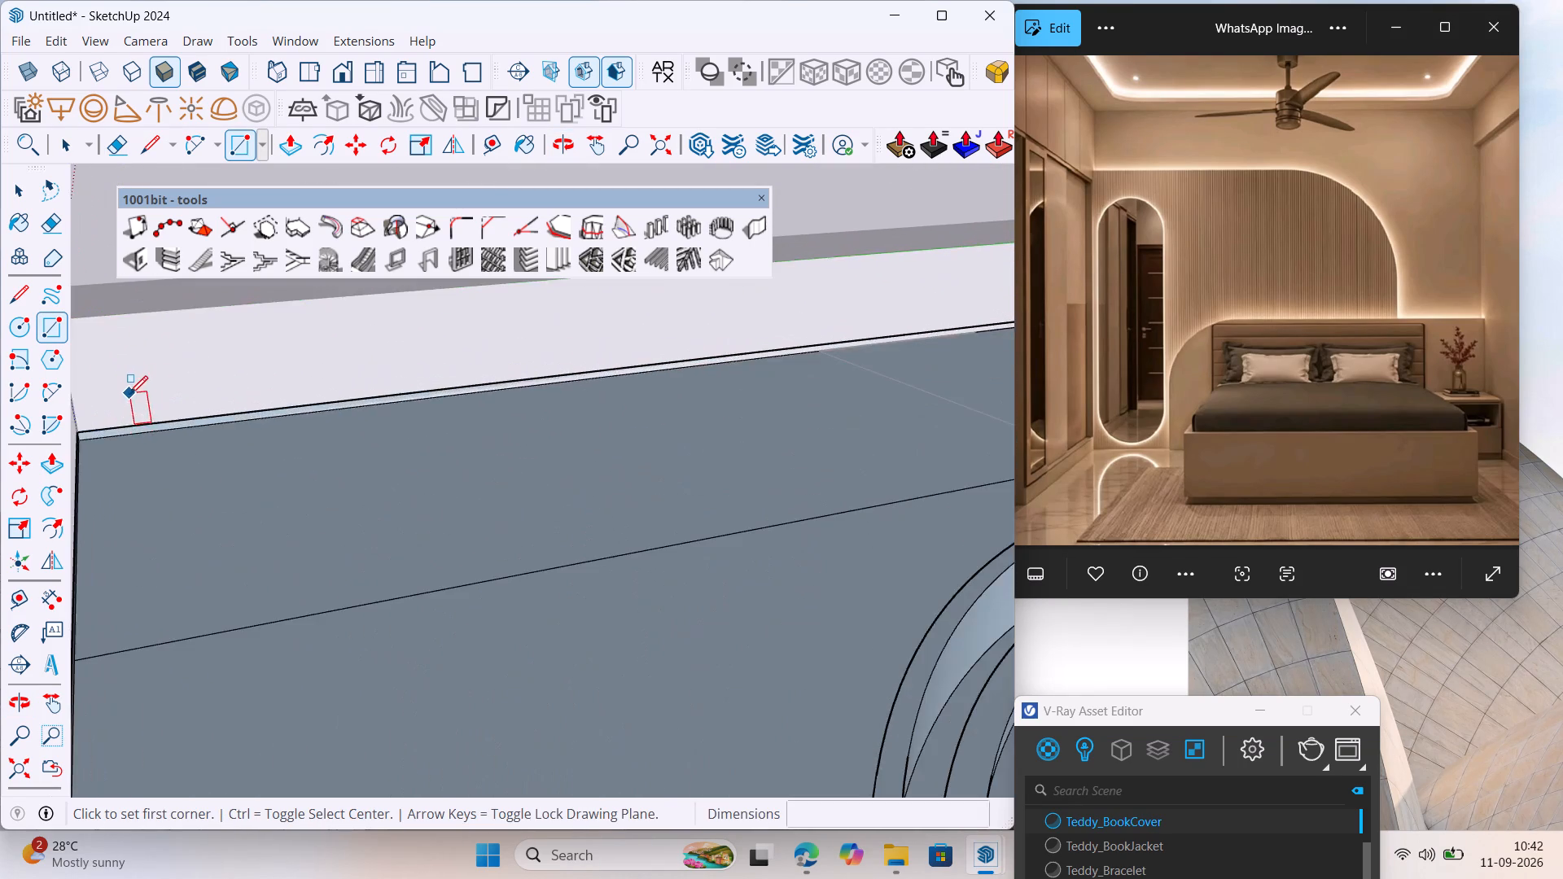
pyautogui.scroll(-13, 195, 374)
pyautogui.scroll(-7, 243, 429)
pyautogui.scroll(-5, 292, 510)
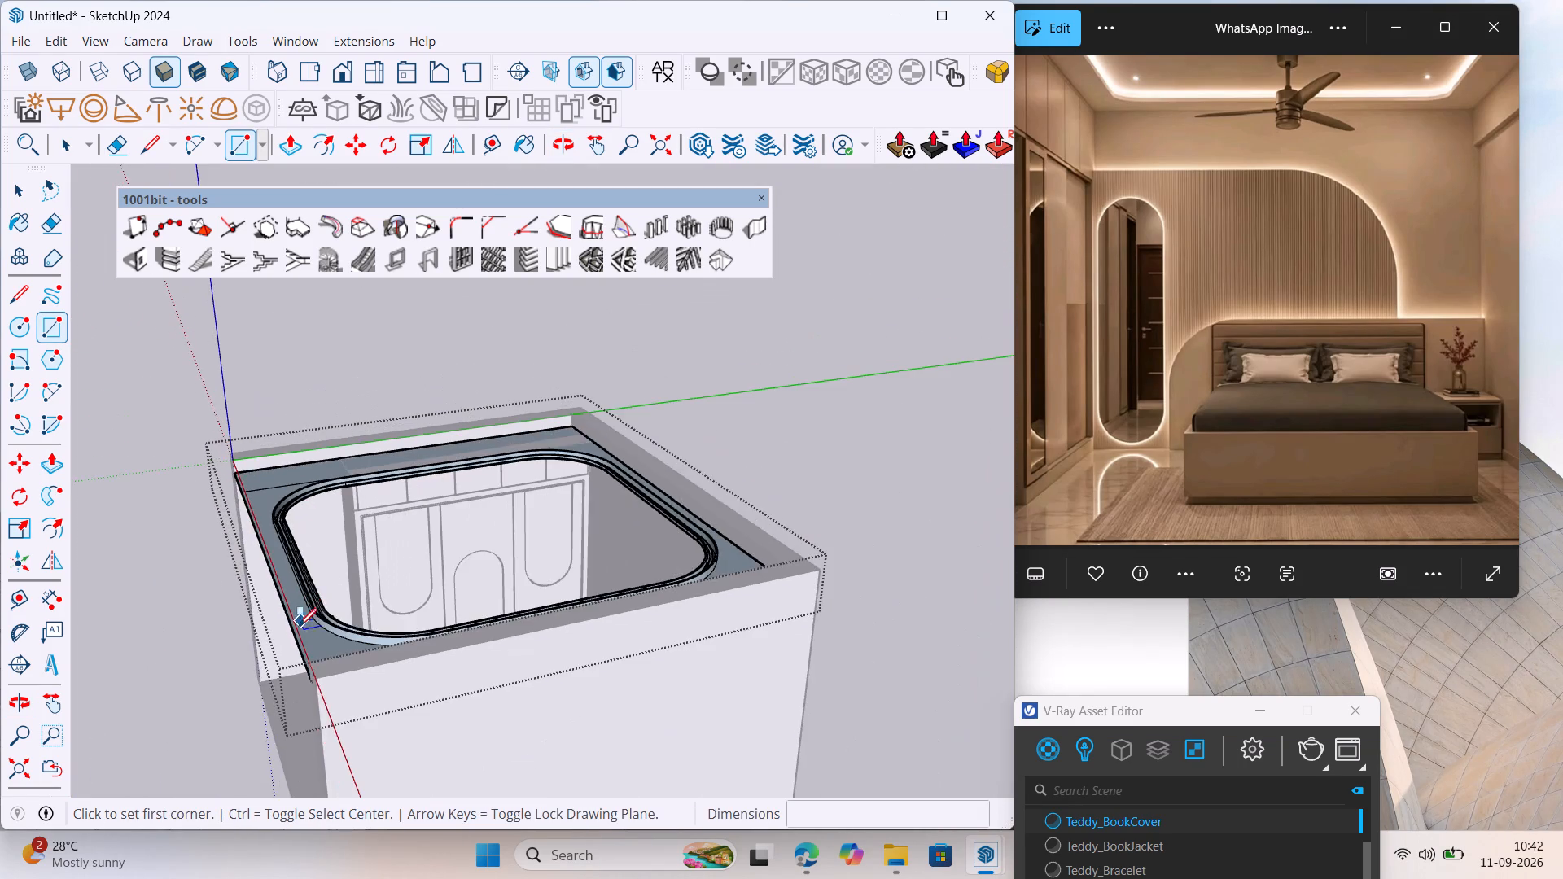
pyautogui.moveTo(322, 627); pyautogui.dragTo(447, 621, button='middle')
pyautogui.scroll(8, 489, 658)
pyautogui.moveTo(583, 740); pyautogui.dragTo(971, 625, button='middle')
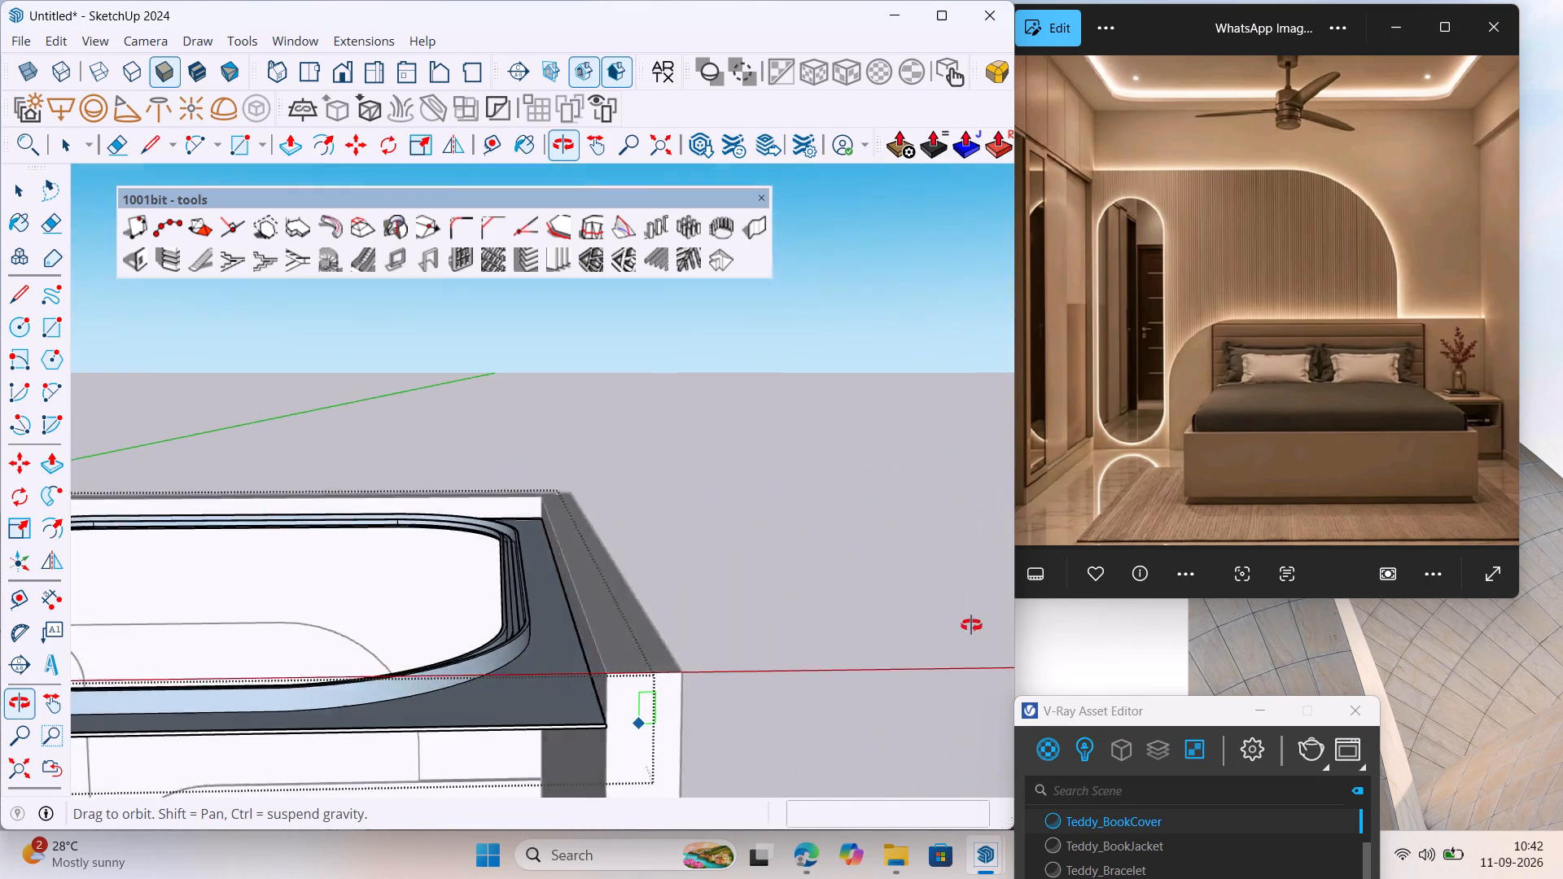
pyautogui.moveTo(971, 625); pyautogui.dragTo(1006, 539, button='middle')
pyautogui.scroll(-6, 649, 587)
pyautogui.moveTo(614, 715); pyautogui.dragTo(646, 763, button='middle')
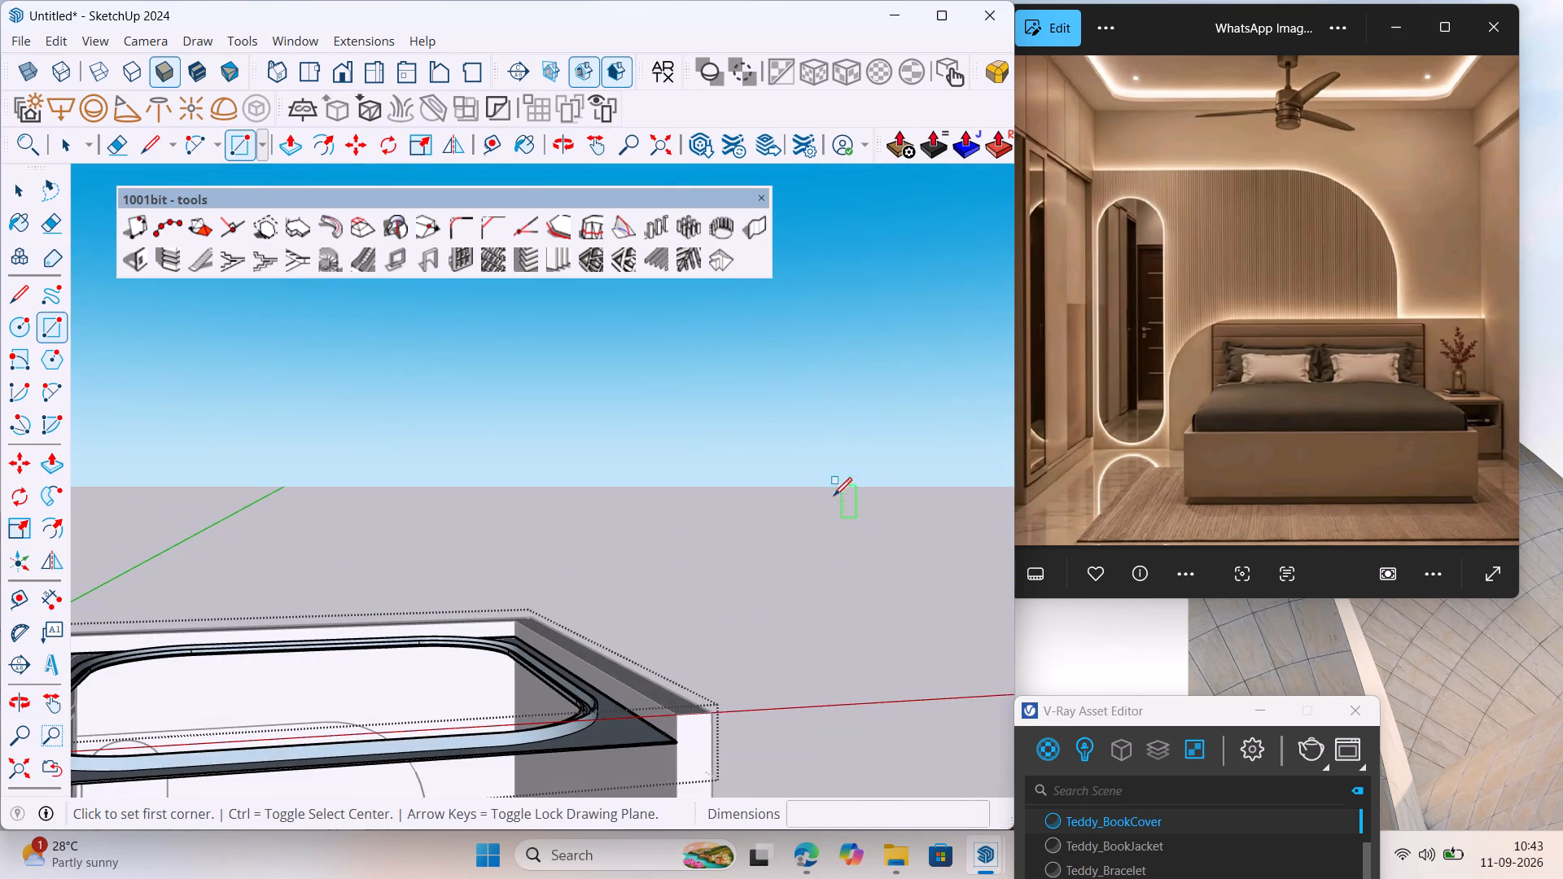
pyautogui.scroll(-4, 821, 490)
pyautogui.moveTo(438, 632); pyautogui.dragTo(473, 762, button='middle')
pyautogui.scroll(8, 196, 591)
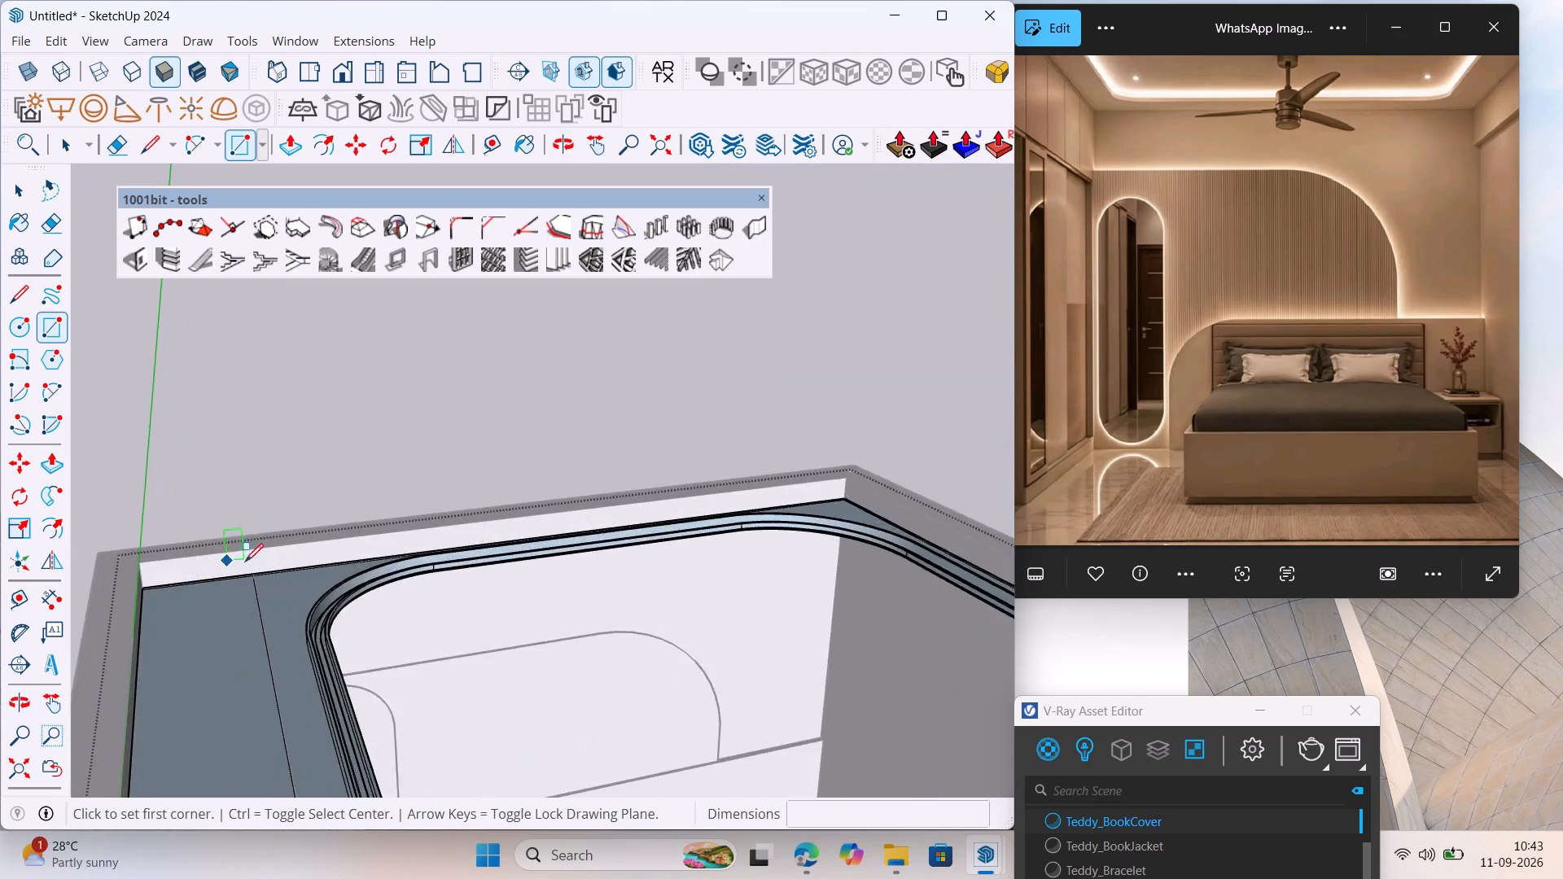
pyautogui.scroll(5, 245, 562)
pyautogui.scroll(-6, 403, 576)
pyautogui.scroll(19, 96, 586)
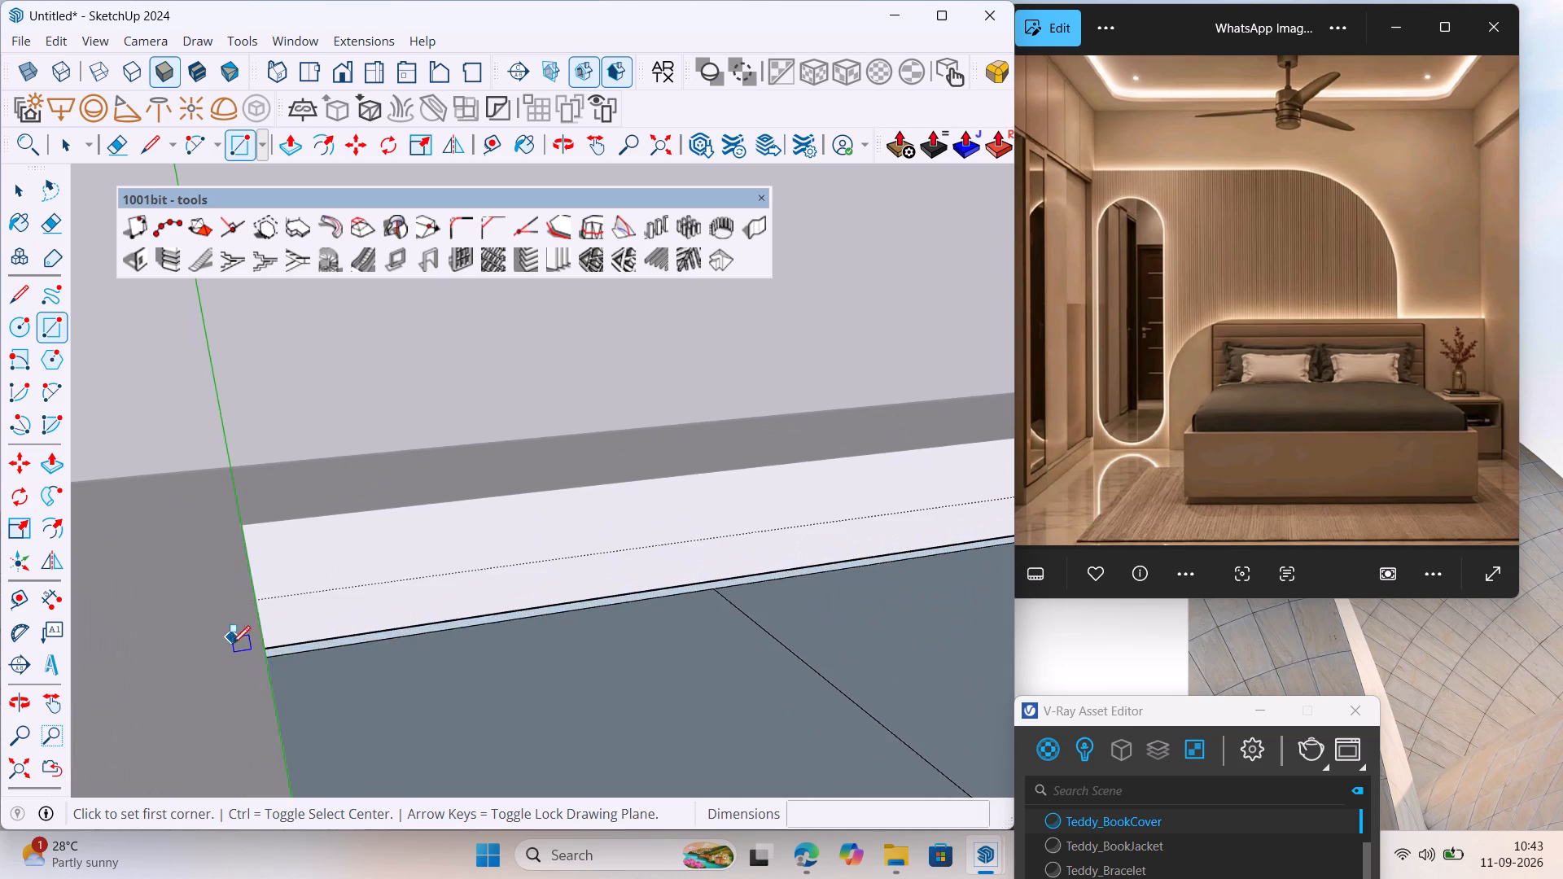
pyautogui.moveTo(239, 675); pyautogui.dragTo(103, 711, button='middle')
pyautogui.scroll(12, 224, 628)
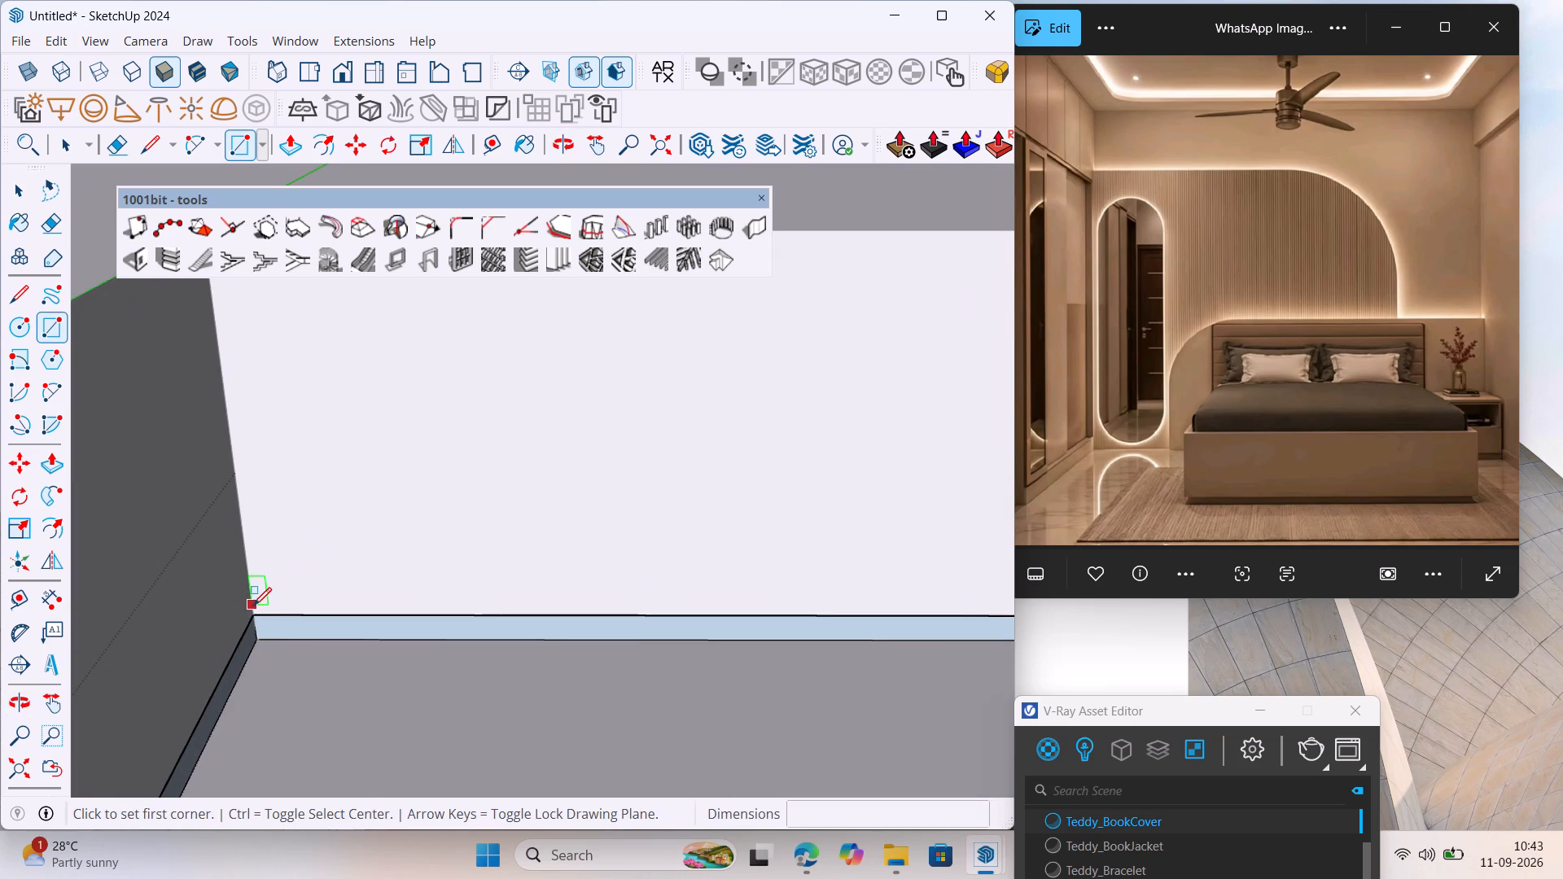
pyautogui.moveTo(255, 612); pyautogui.dragTo(262, 612)
pyautogui.scroll(-20, 263, 530)
pyautogui.scroll(-7, 263, 530)
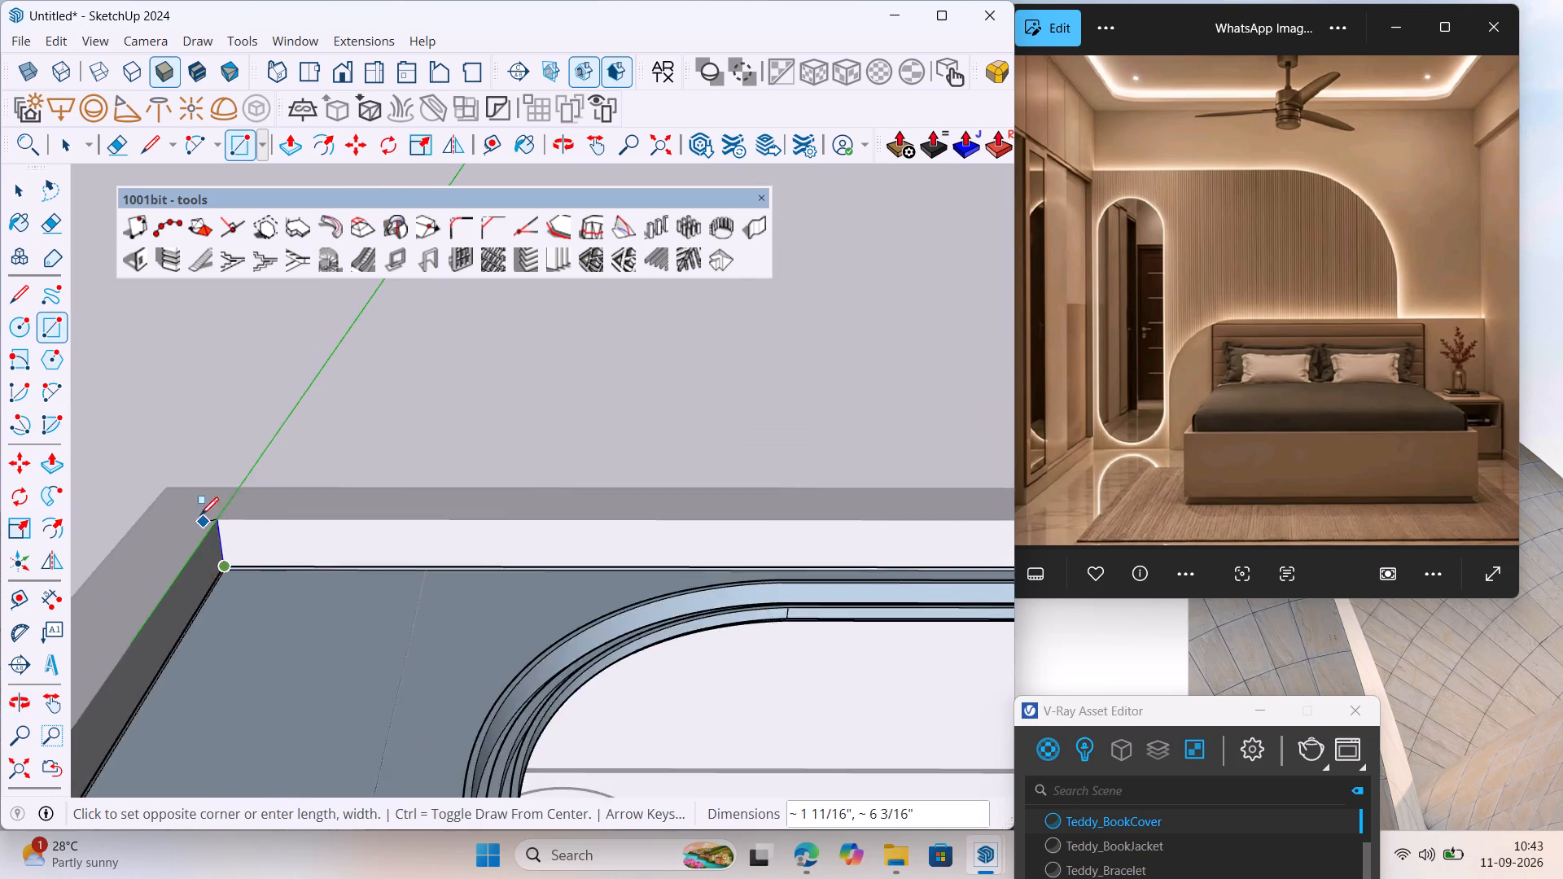
pyautogui.scroll(-20, 200, 515)
pyautogui.scroll(-5, 200, 515)
pyautogui.moveTo(376, 638); pyautogui.dragTo(518, 685, button='middle')
pyautogui.scroll(12, 518, 687)
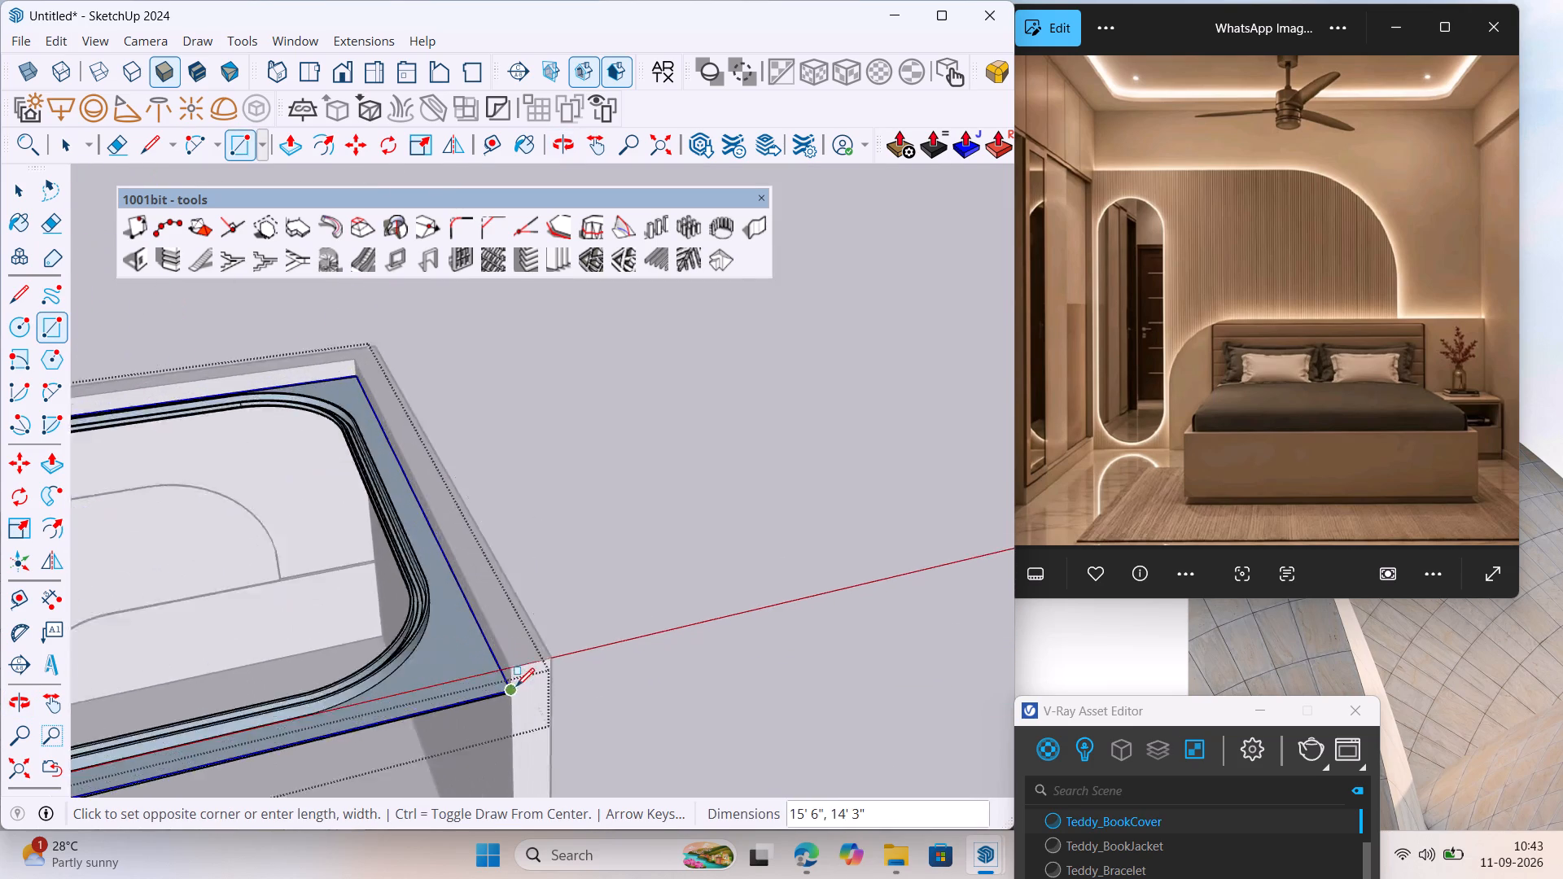
pyautogui.scroll(11, 516, 686)
pyautogui.moveTo(497, 676); pyautogui.dragTo(535, 695, button='middle')
pyautogui.scroll(20, 538, 728)
pyautogui.scroll(3, 538, 728)
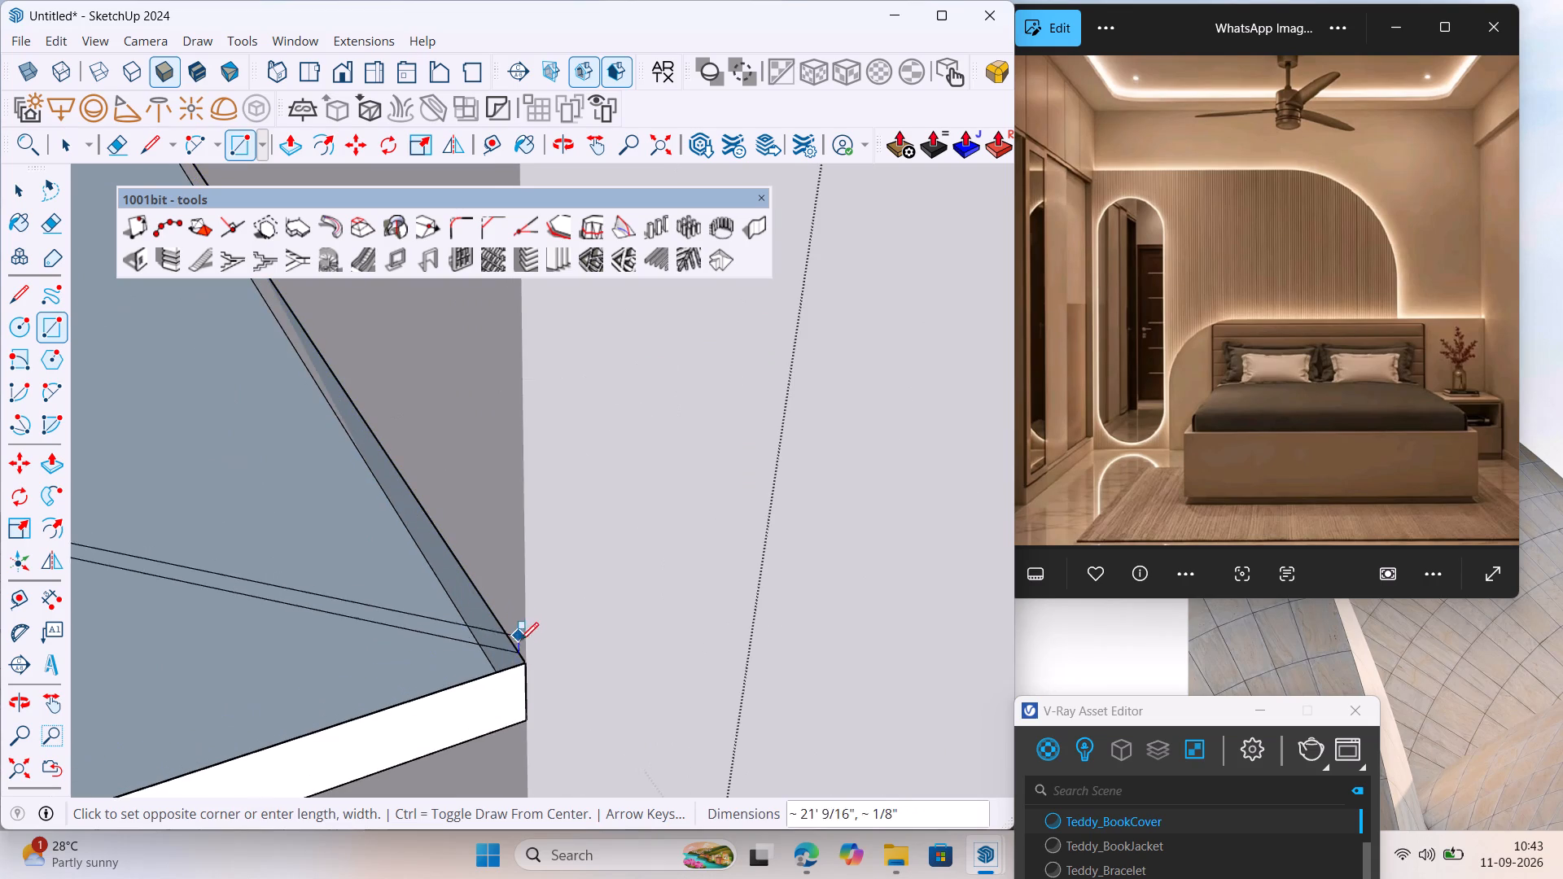
pyautogui.click(528, 659)
pyautogui.scroll(-14, 611, 610)
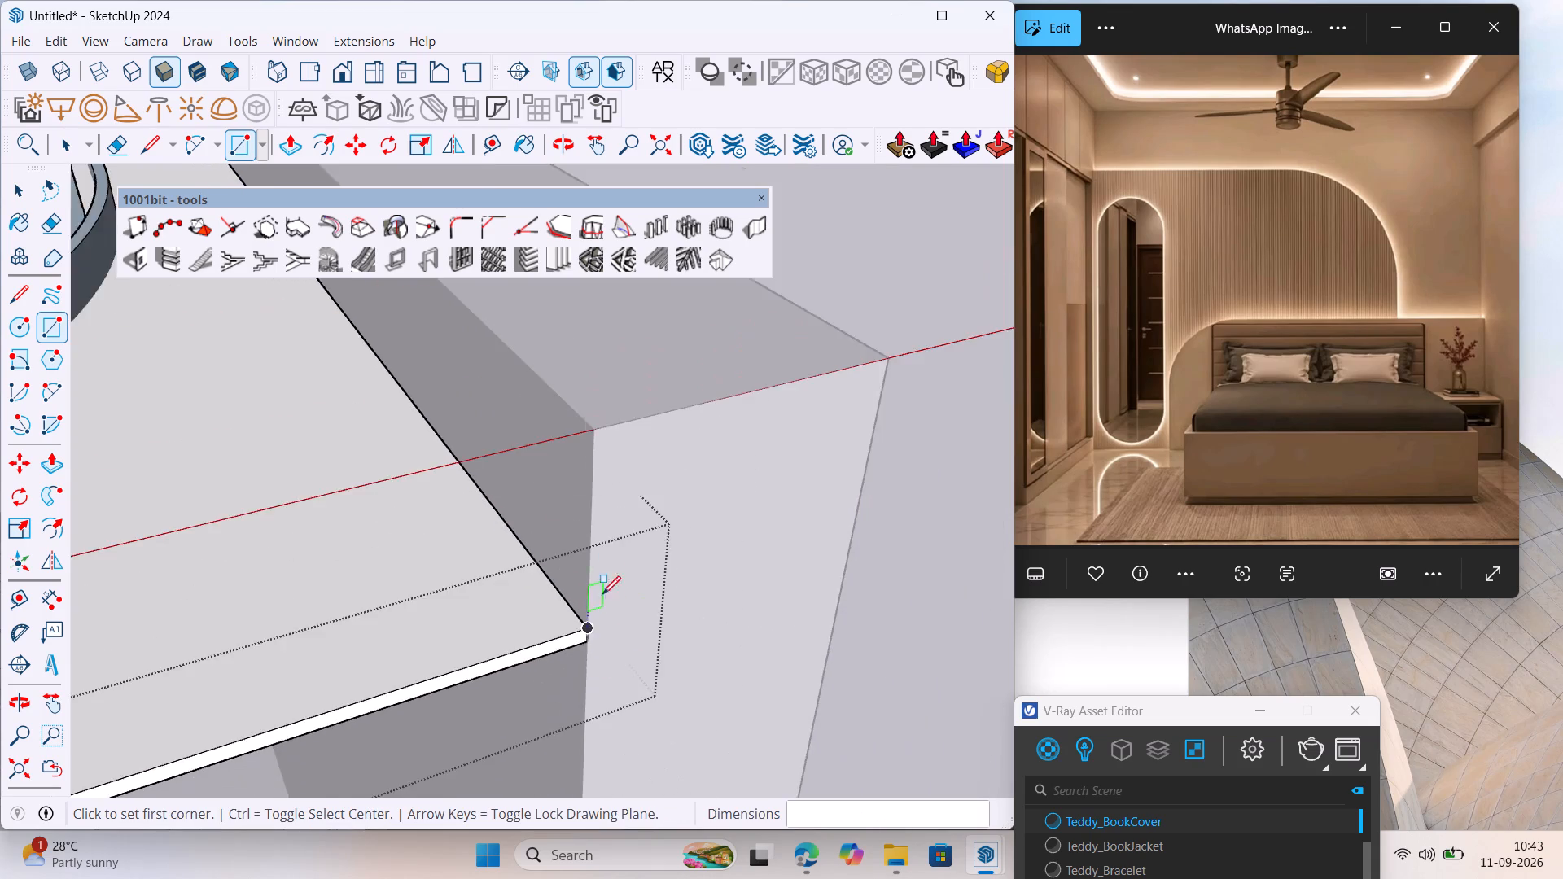
pyautogui.scroll(-17, 602, 594)
pyautogui.scroll(2, 447, 624)
pyautogui.moveTo(447, 624); pyautogui.dragTo(495, 586, button='middle')
pyautogui.scroll(-8, 496, 586)
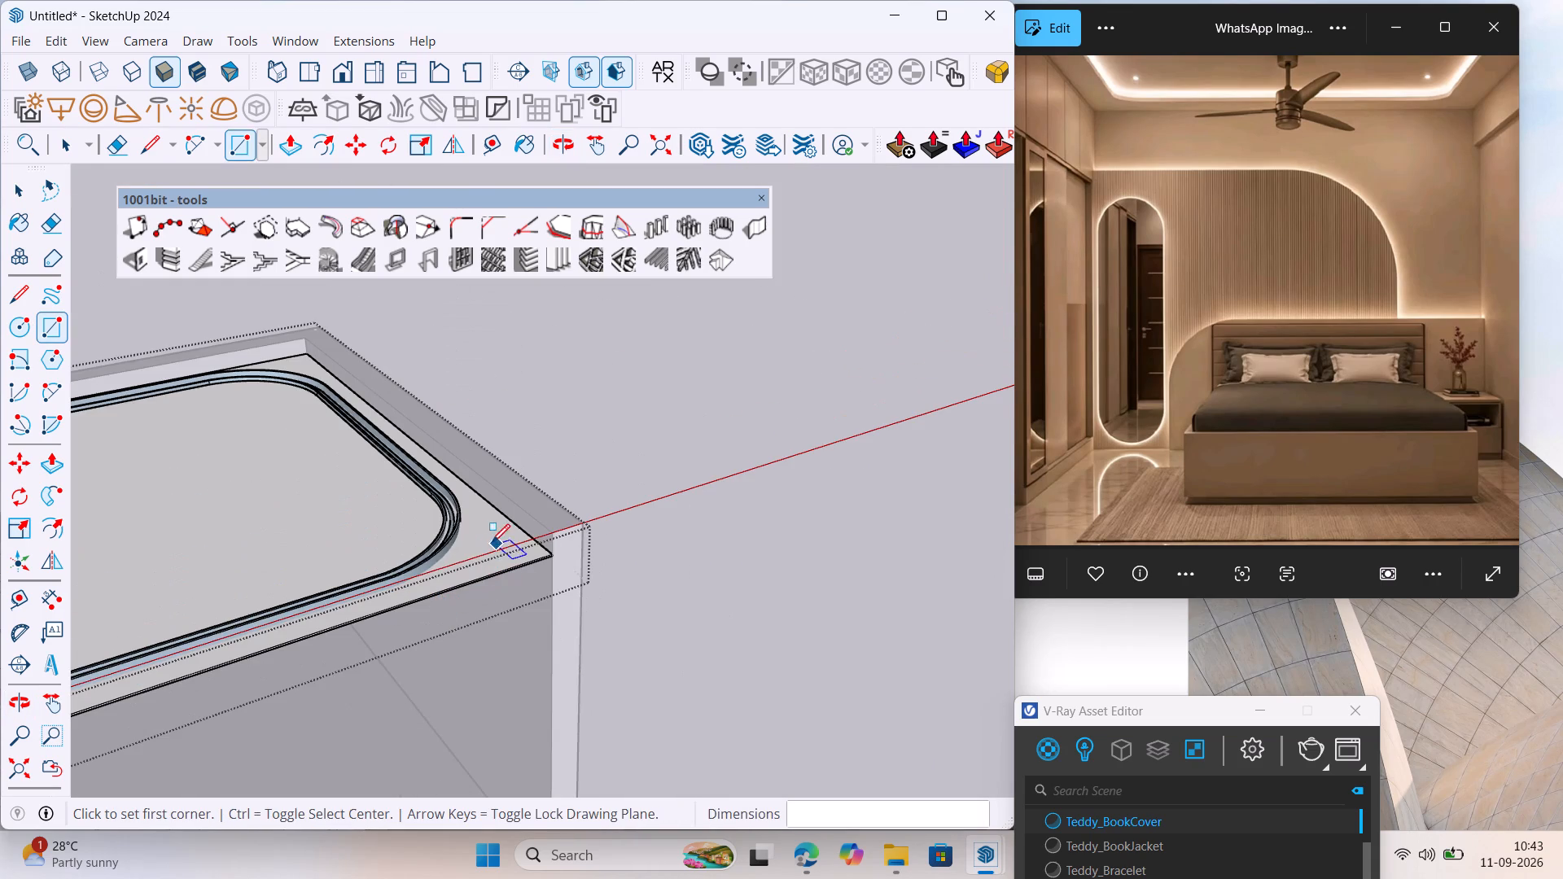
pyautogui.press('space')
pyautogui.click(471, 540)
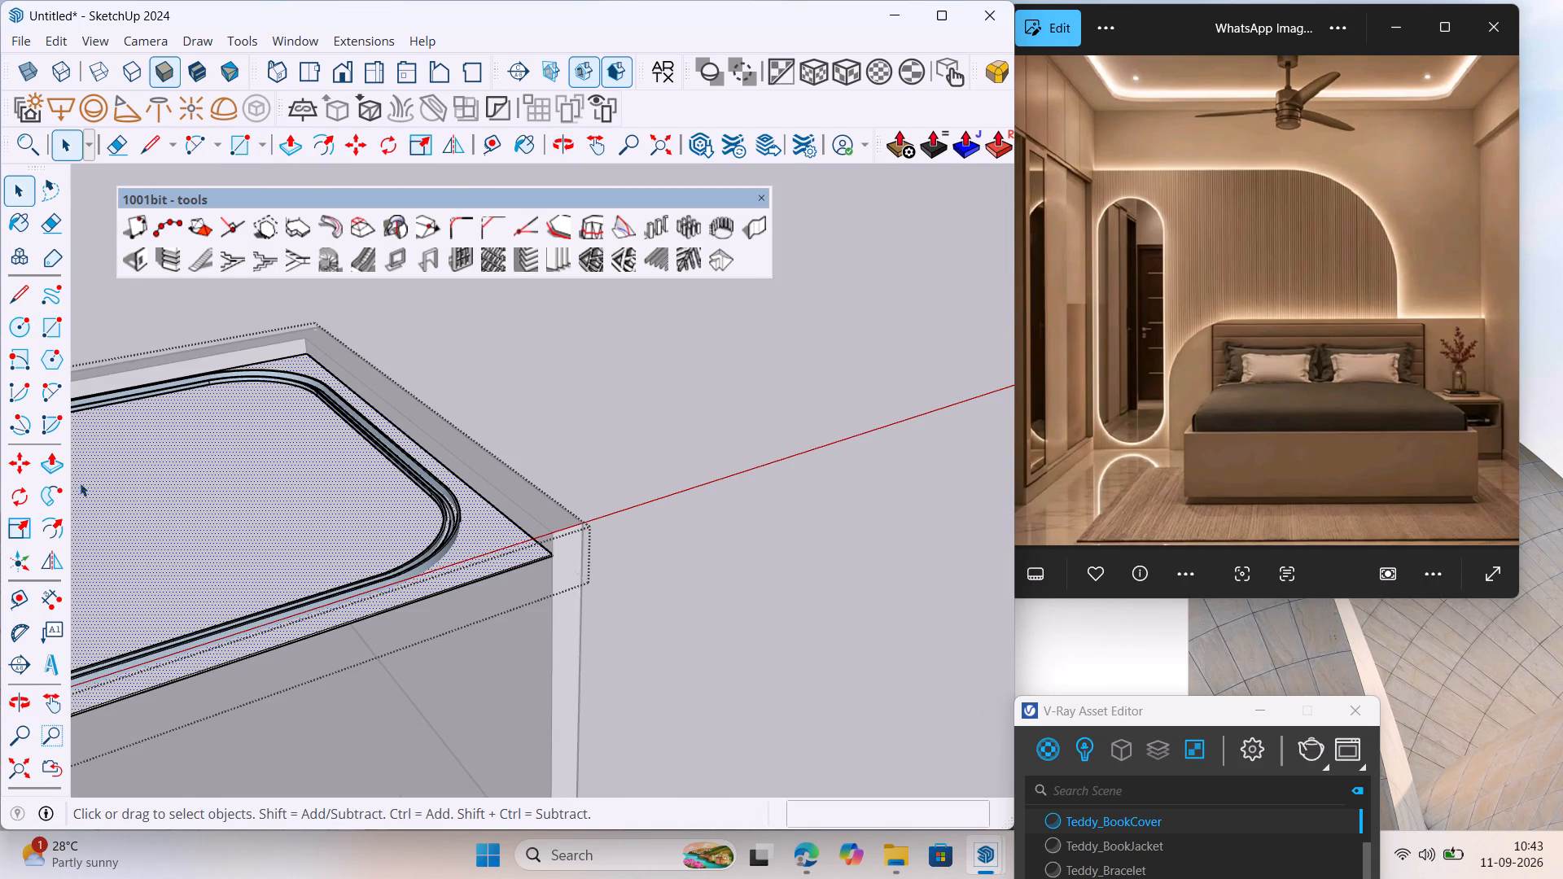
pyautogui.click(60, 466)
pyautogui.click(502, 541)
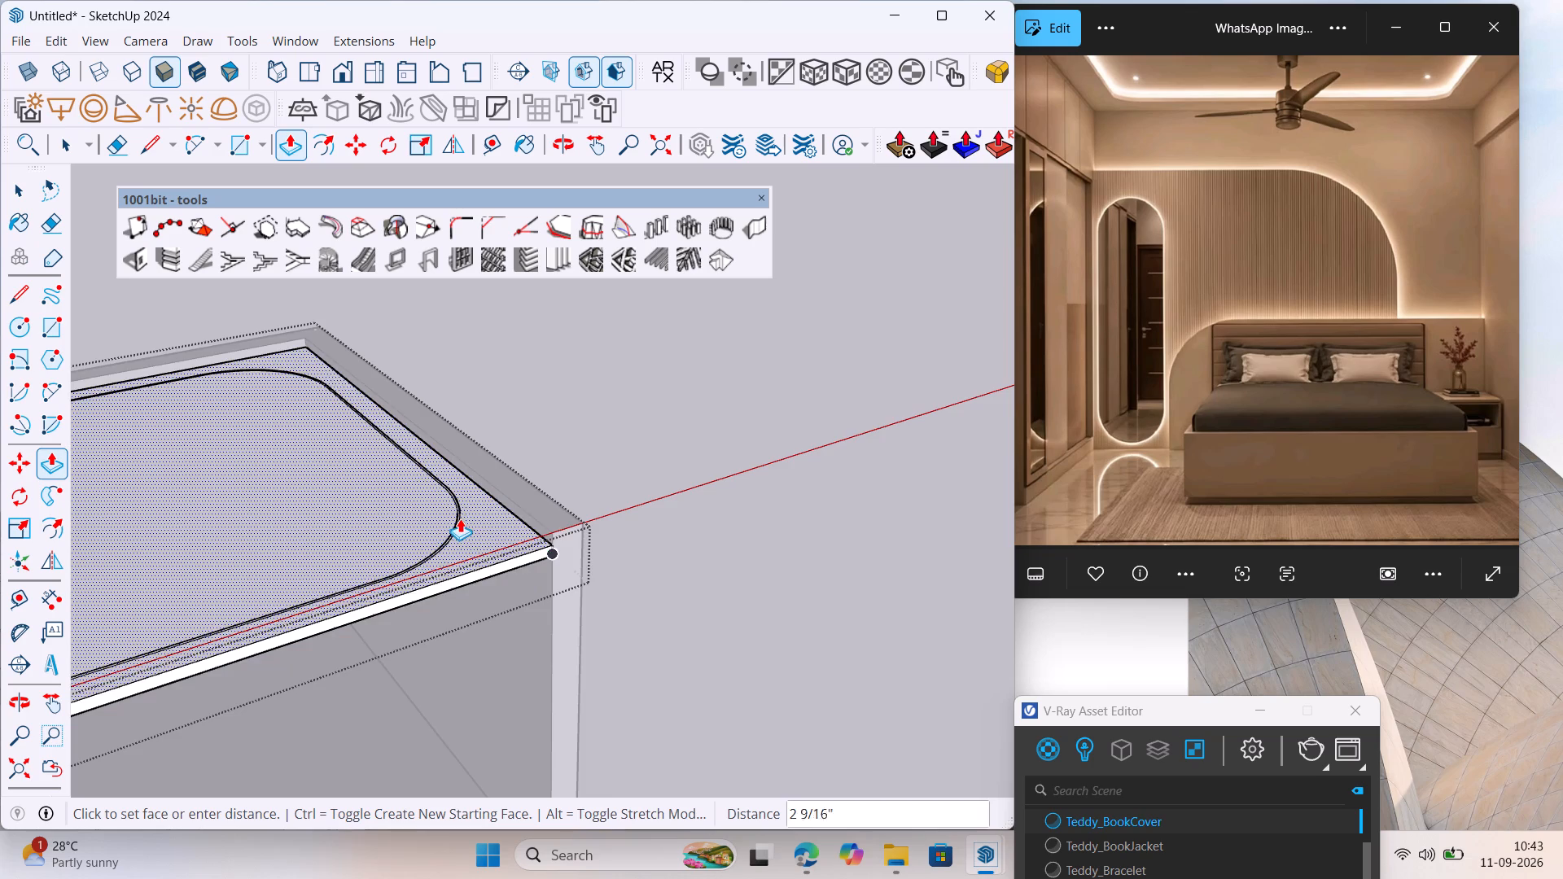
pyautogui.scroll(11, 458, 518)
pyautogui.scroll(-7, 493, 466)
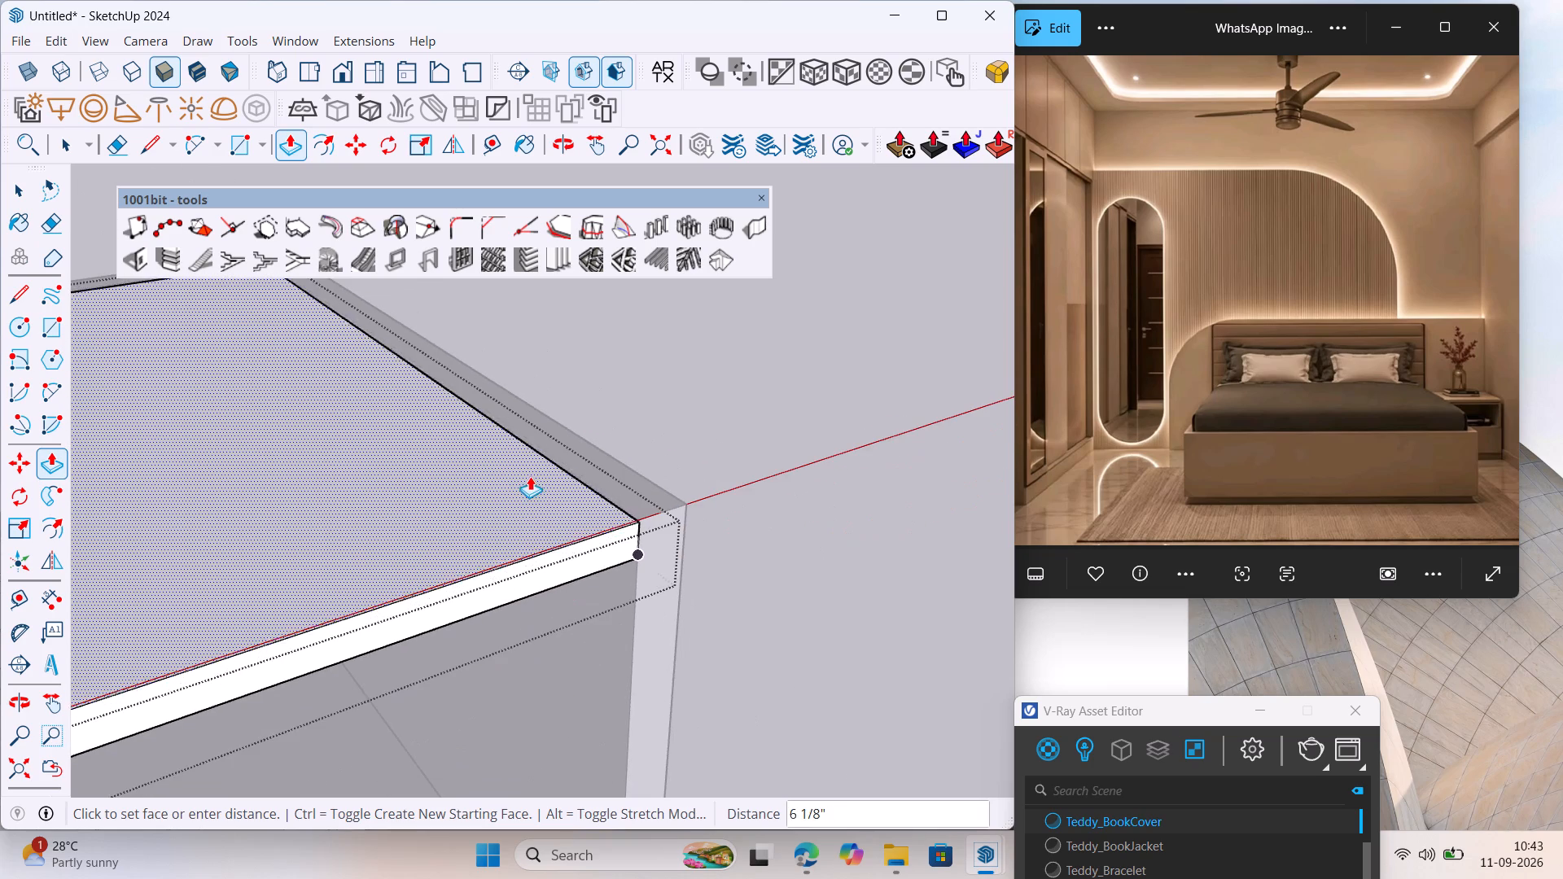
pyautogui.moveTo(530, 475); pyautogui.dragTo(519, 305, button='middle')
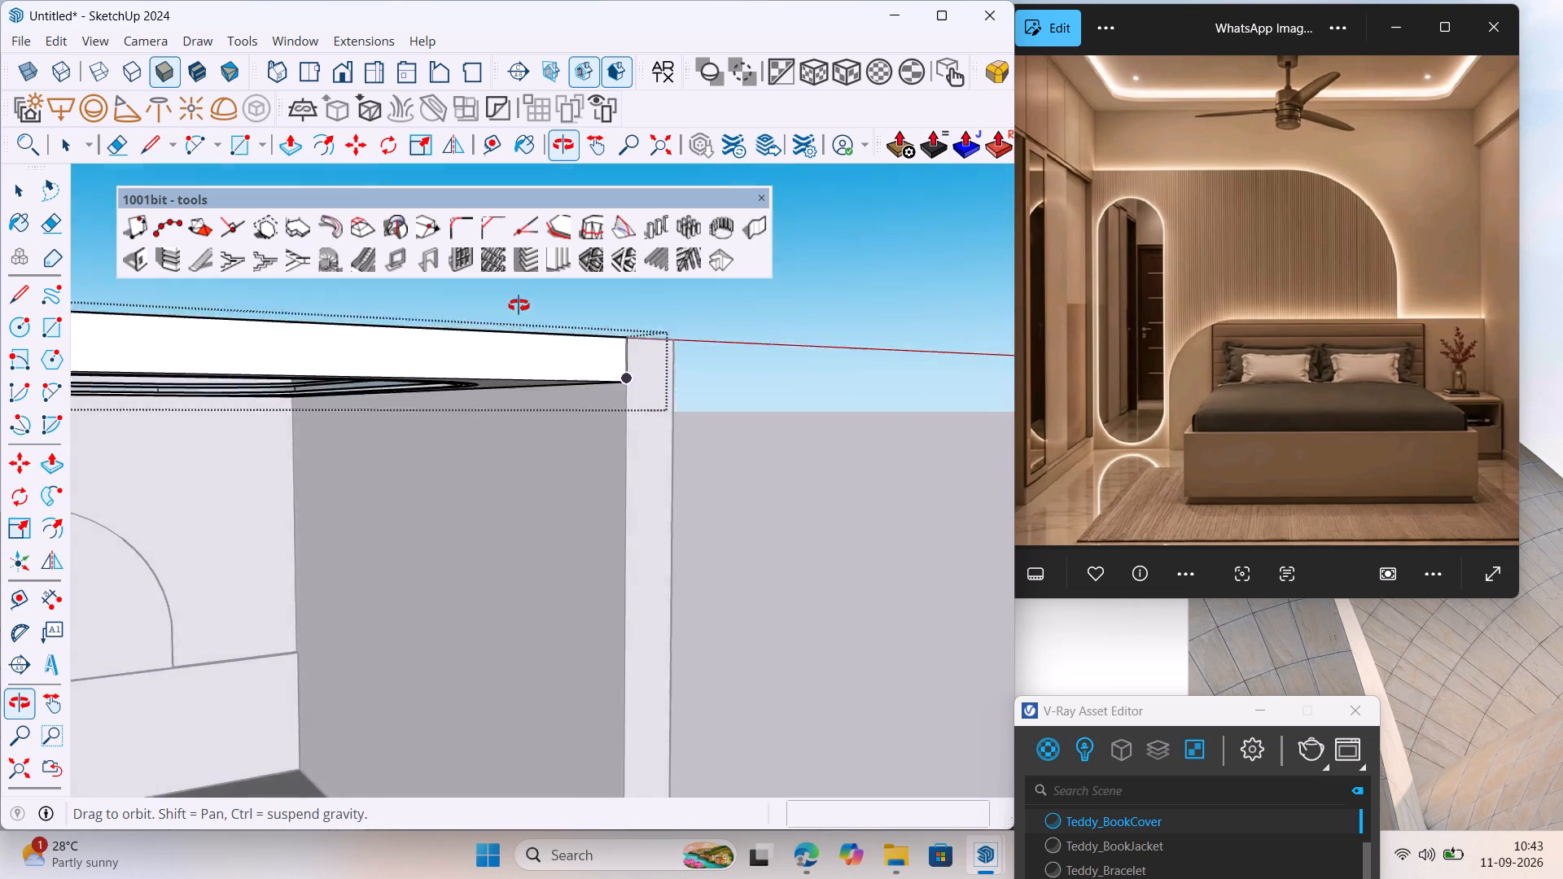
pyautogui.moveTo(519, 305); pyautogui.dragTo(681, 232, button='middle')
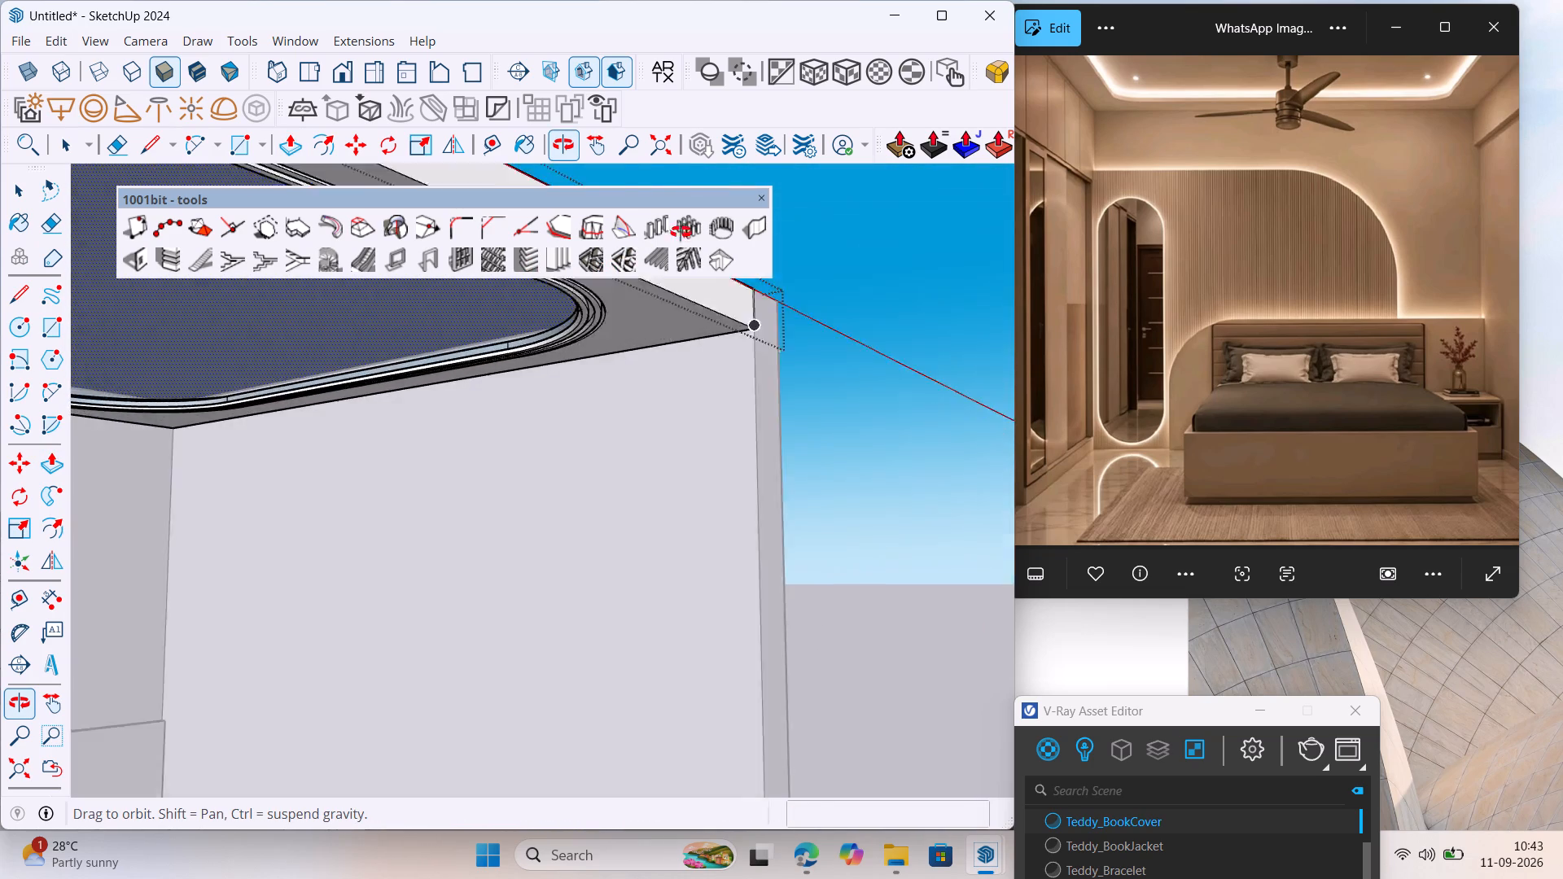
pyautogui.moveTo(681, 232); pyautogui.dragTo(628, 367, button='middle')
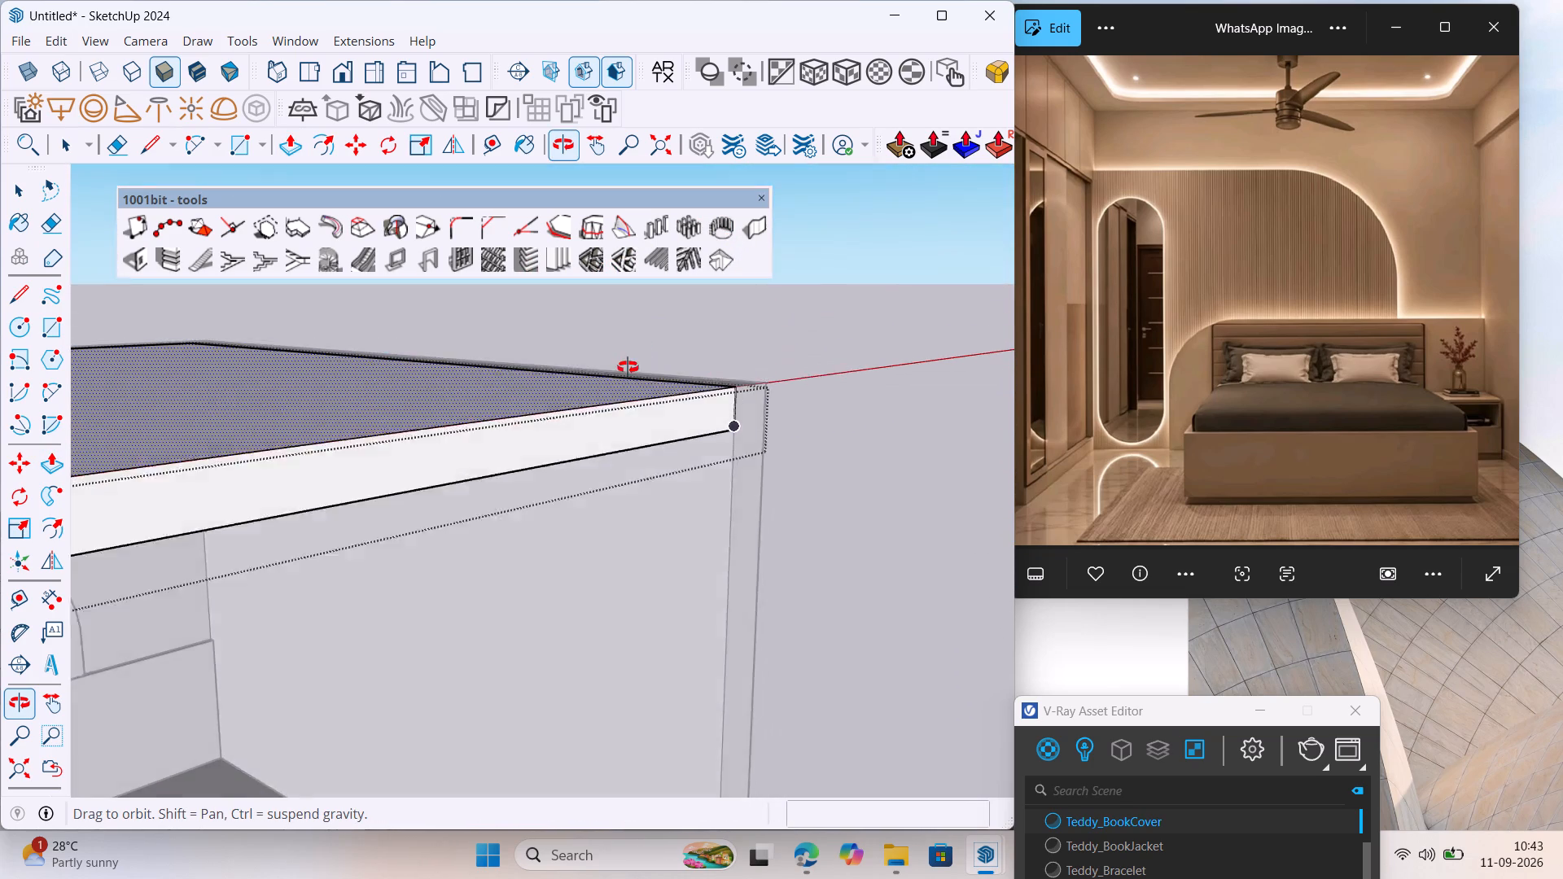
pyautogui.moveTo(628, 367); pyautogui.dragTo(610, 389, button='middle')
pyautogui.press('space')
# Undo the rectangle drawn across the top of the false ceiling slab.
pyautogui.moveTo(498, 470); pyautogui.dragTo(289, 581, button='middle')
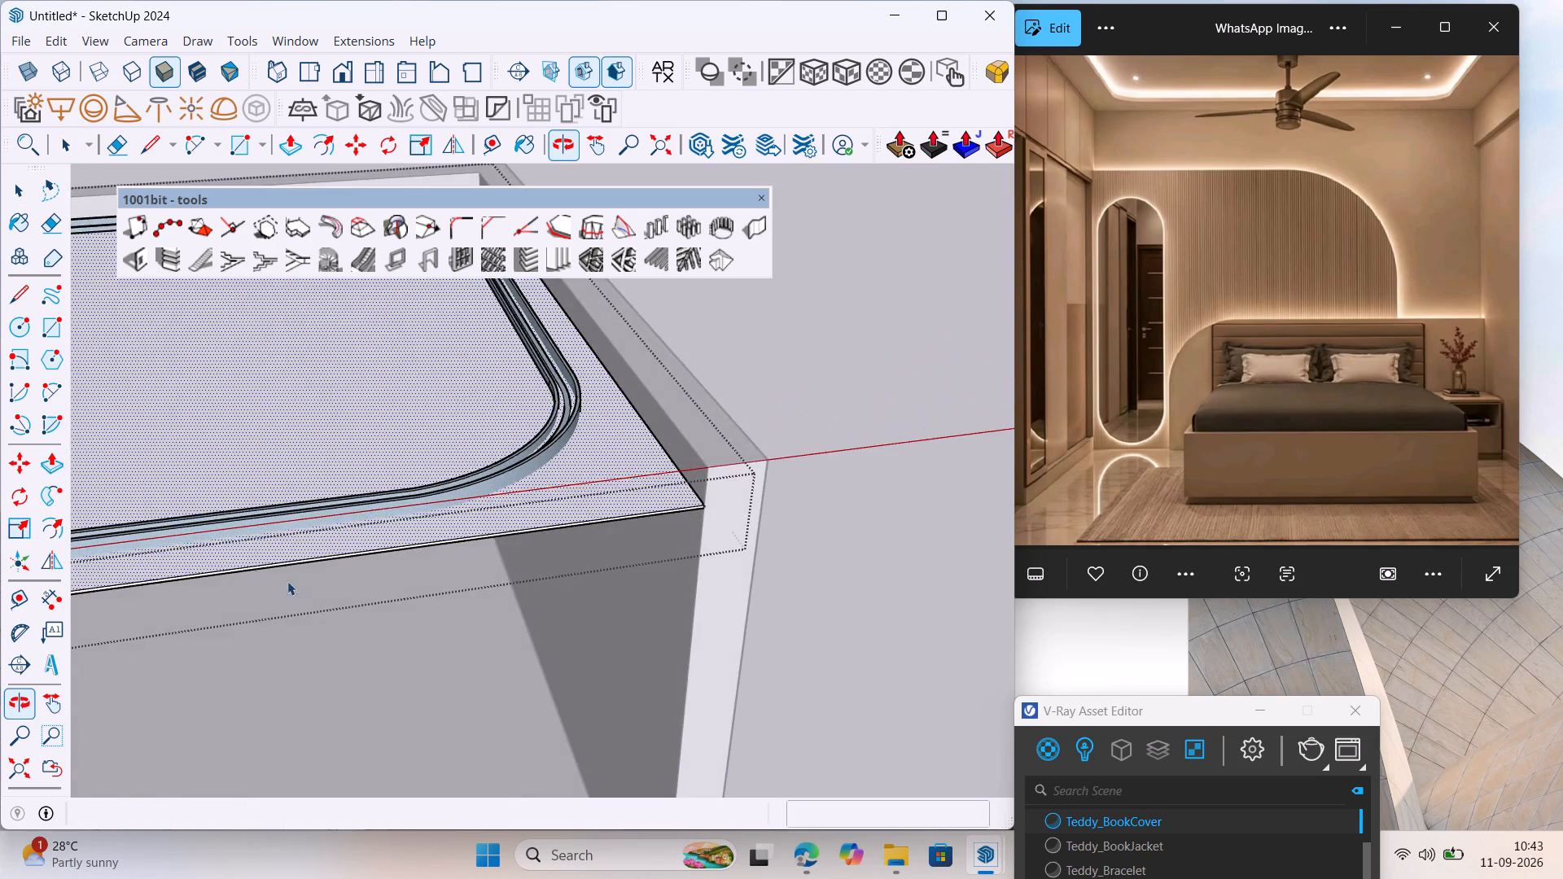
pyautogui.scroll(-7, 540, 573)
pyautogui.moveTo(486, 581); pyautogui.dragTo(545, 562, button='middle')
pyautogui.click(387, 477)
pyautogui.moveTo(388, 599); pyautogui.dragTo(413, 255, button='middle')
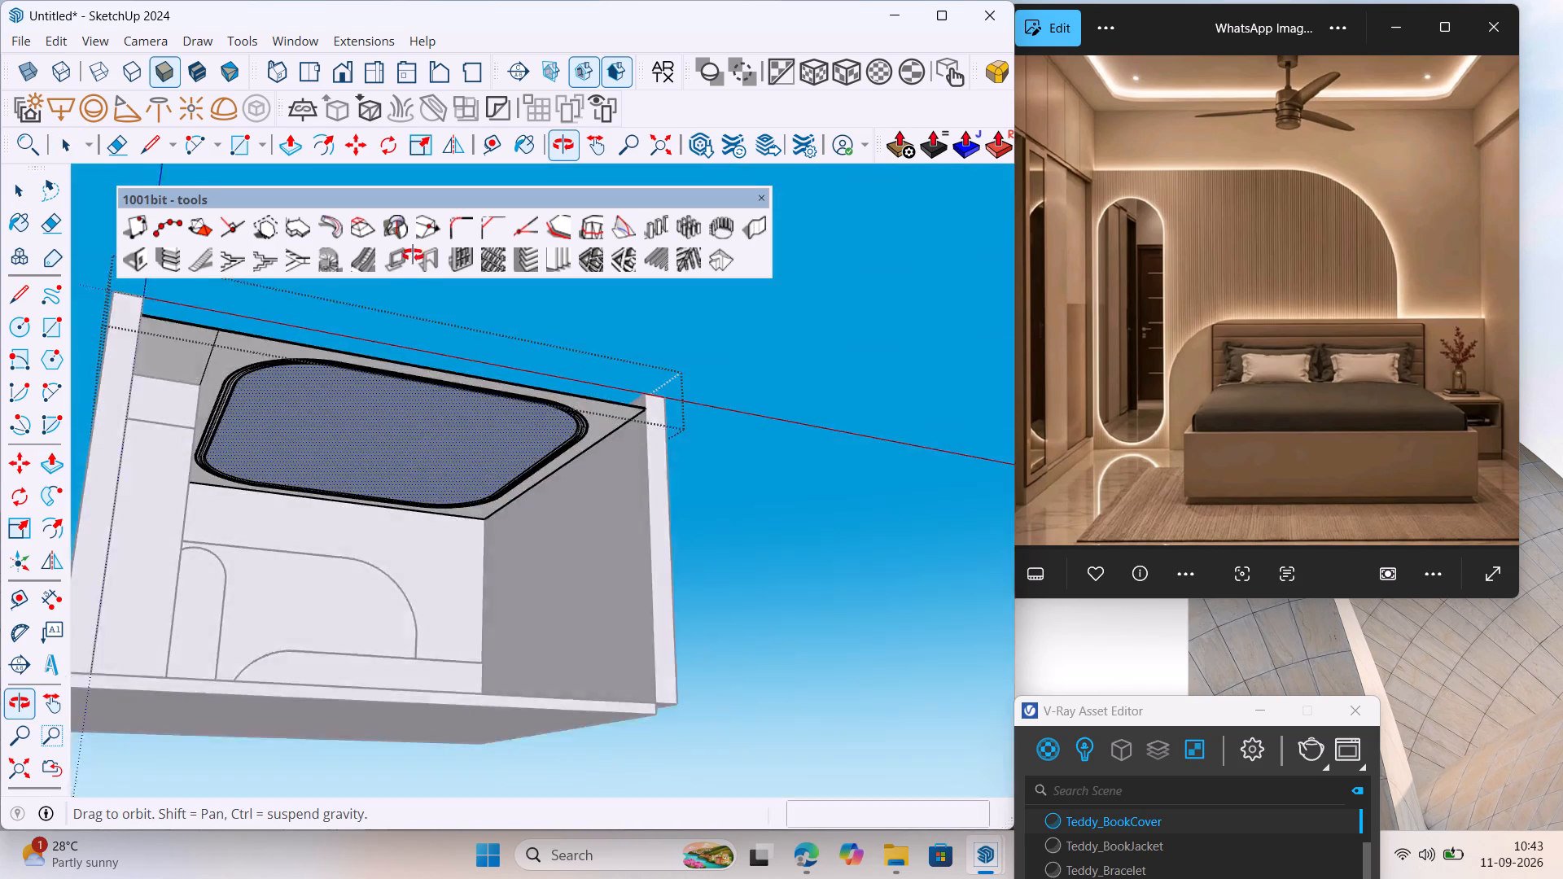
pyautogui.moveTo(413, 255); pyautogui.dragTo(296, 660, button='middle')
pyautogui.scroll(7, 208, 530)
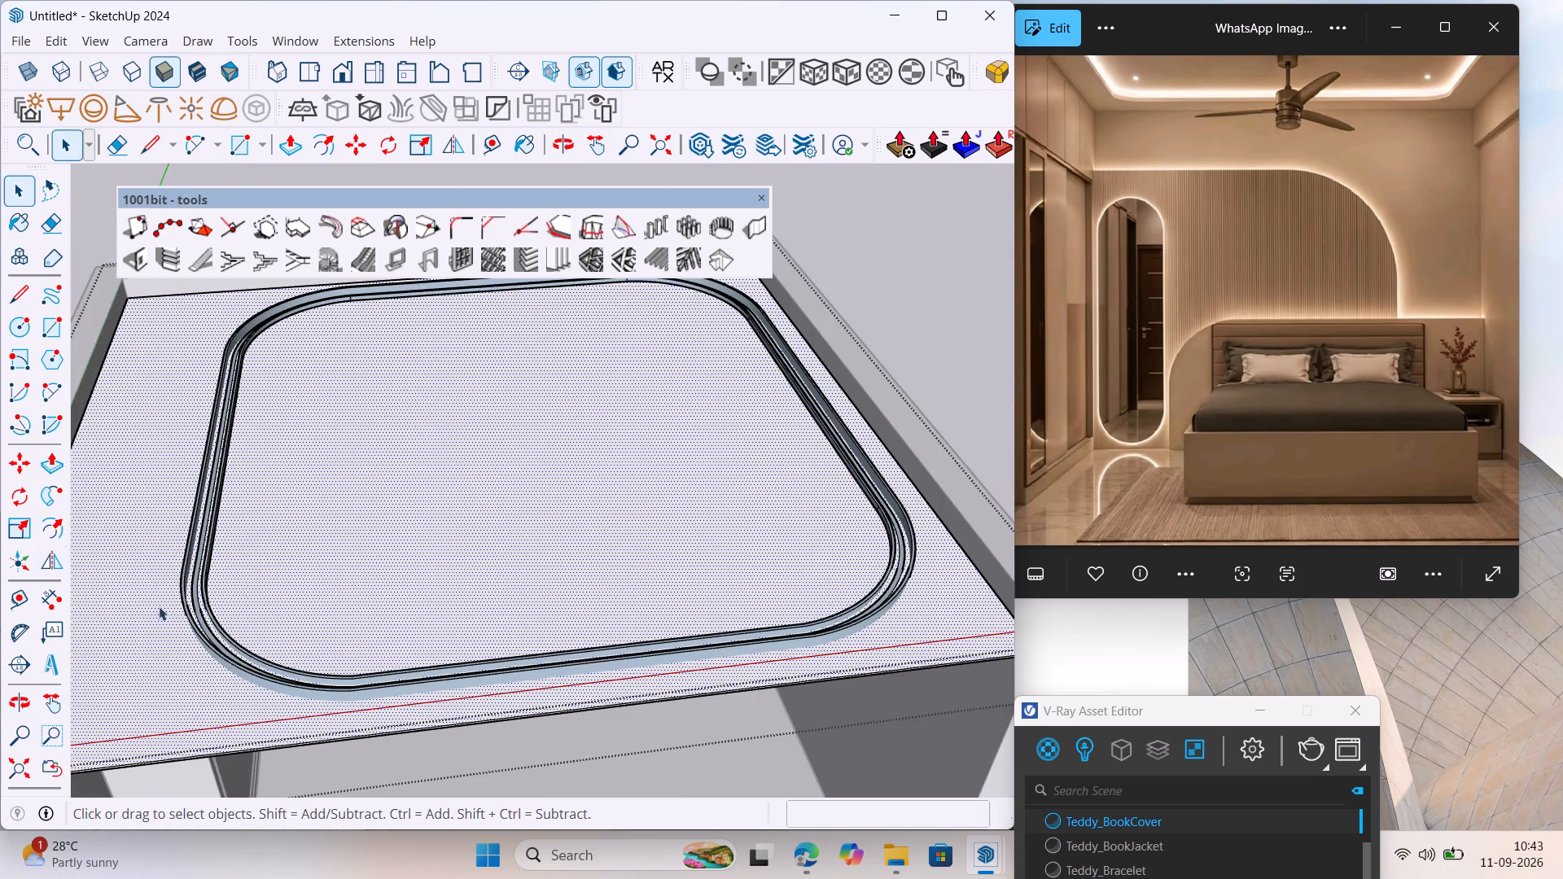
pyautogui.scroll(4, 282, 581)
pyautogui.moveTo(280, 636); pyautogui.dragTo(351, 614, button='middle')
pyautogui.scroll(6, 309, 606)
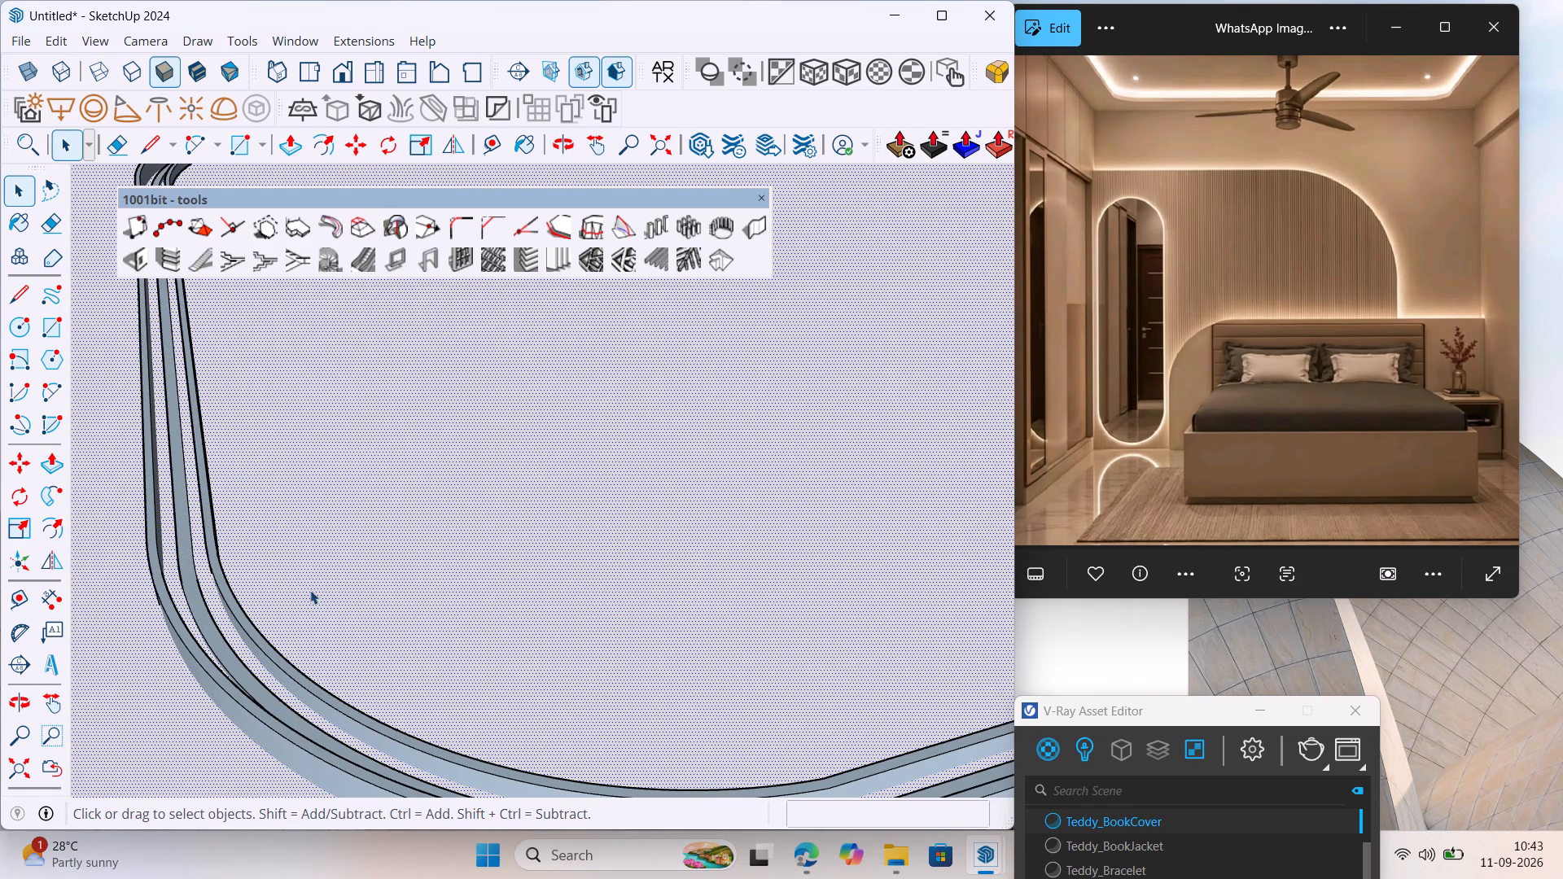
pyautogui.hotkey('ctrl', 'z')
pyautogui.scroll(-12, 306, 630)
pyautogui.moveTo(369, 690); pyautogui.dragTo(334, 694, button='middle')
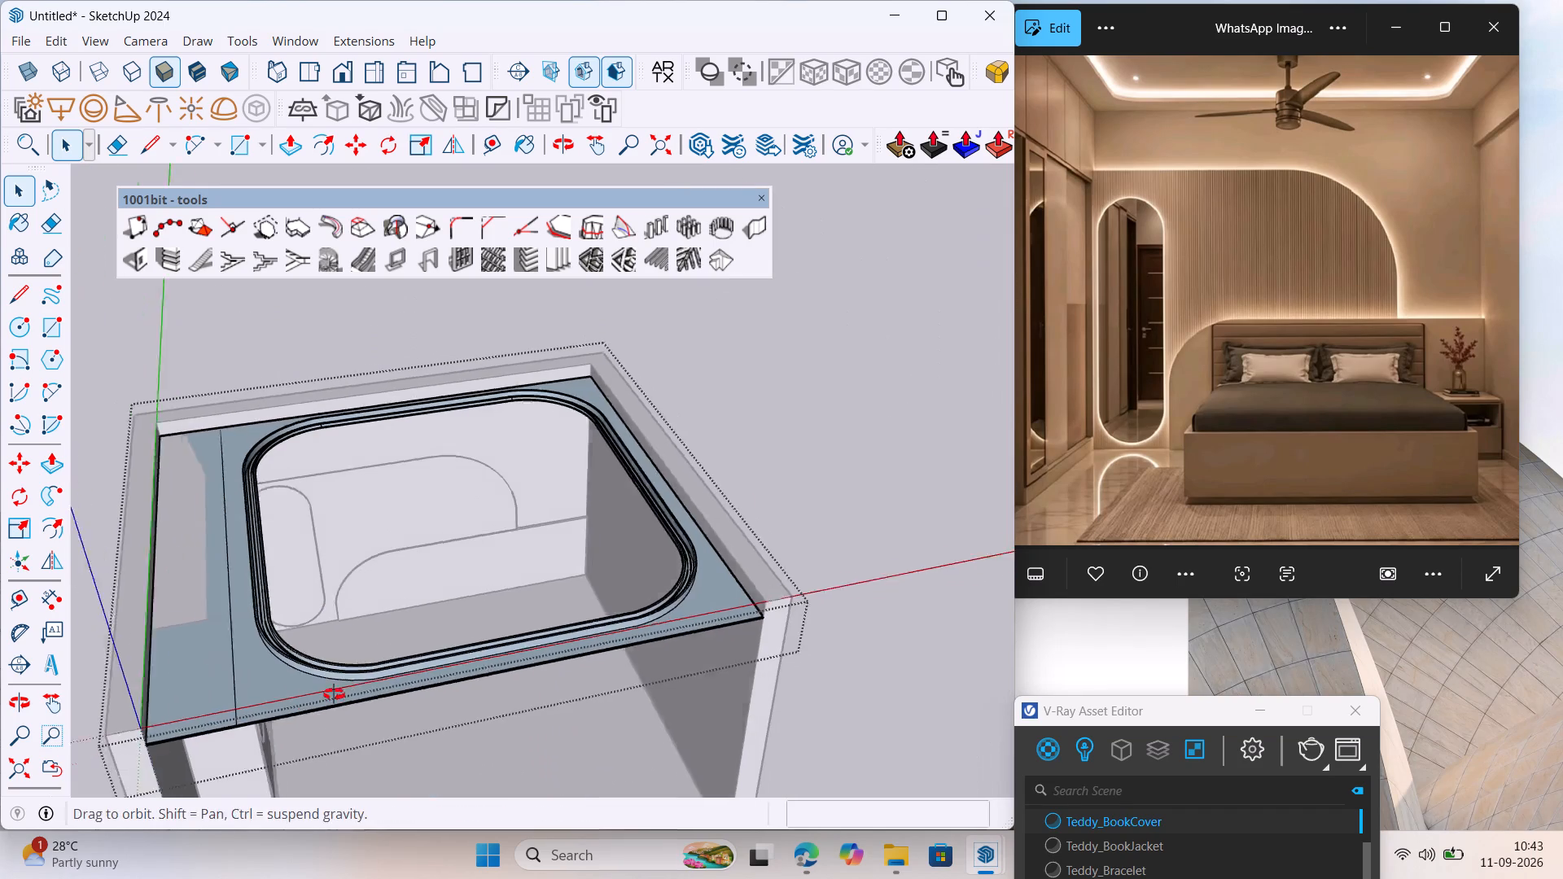
pyautogui.moveTo(334, 694); pyautogui.dragTo(269, 698, button='middle')
# Select the four outer top edges of the false ceiling slab and weld them into one outline.
pyautogui.scroll(5, 199, 537)
pyautogui.scroll(-8, 294, 560)
pyautogui.scroll(9, 281, 503)
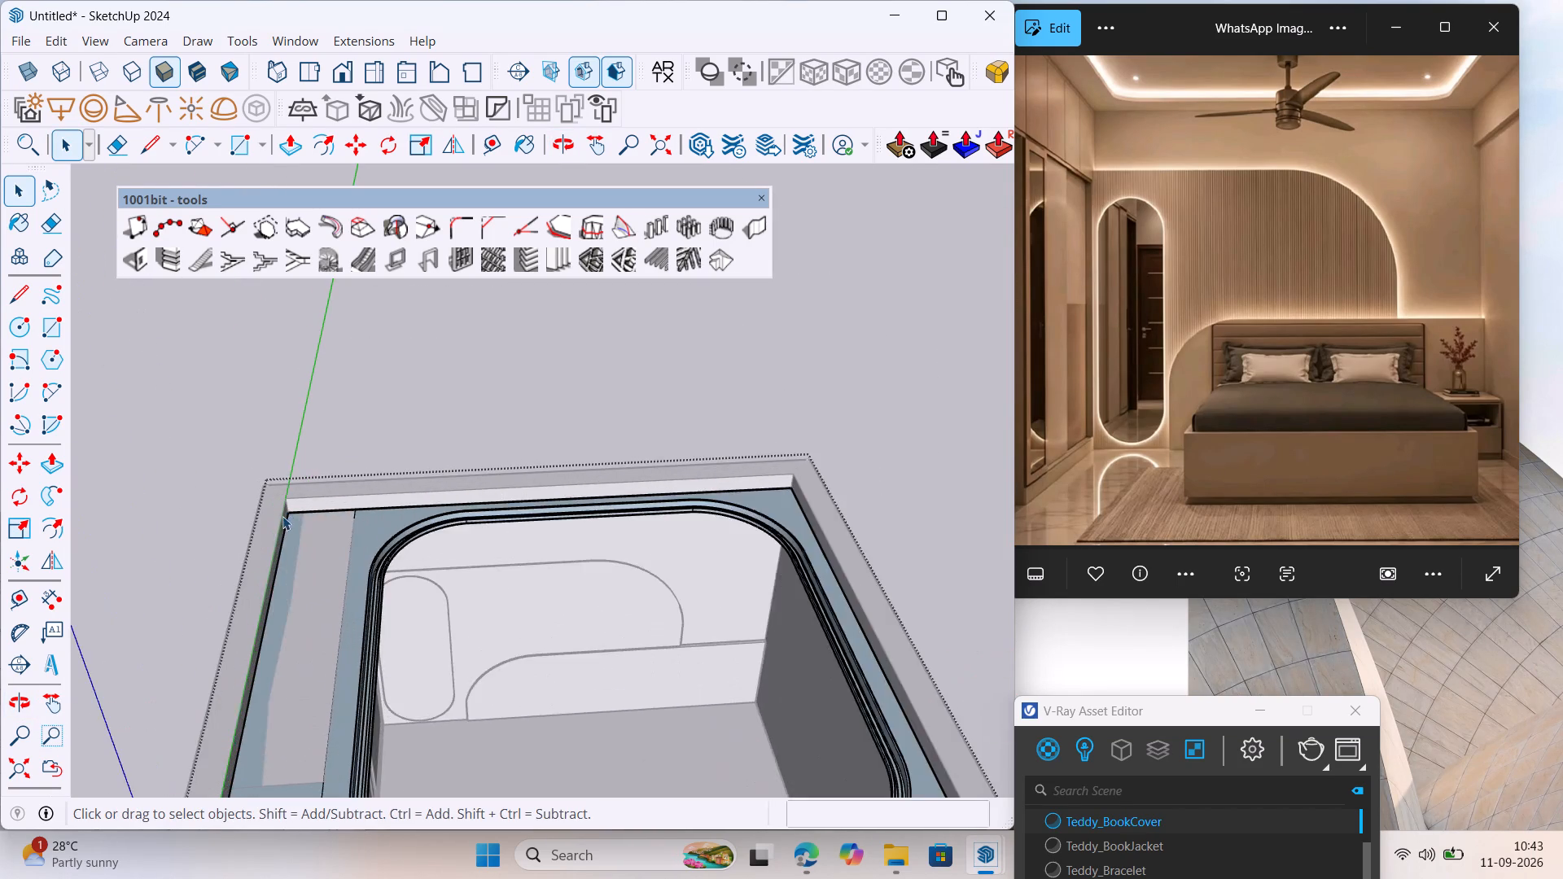
pyautogui.scroll(4, 282, 516)
pyautogui.scroll(18, 333, 508)
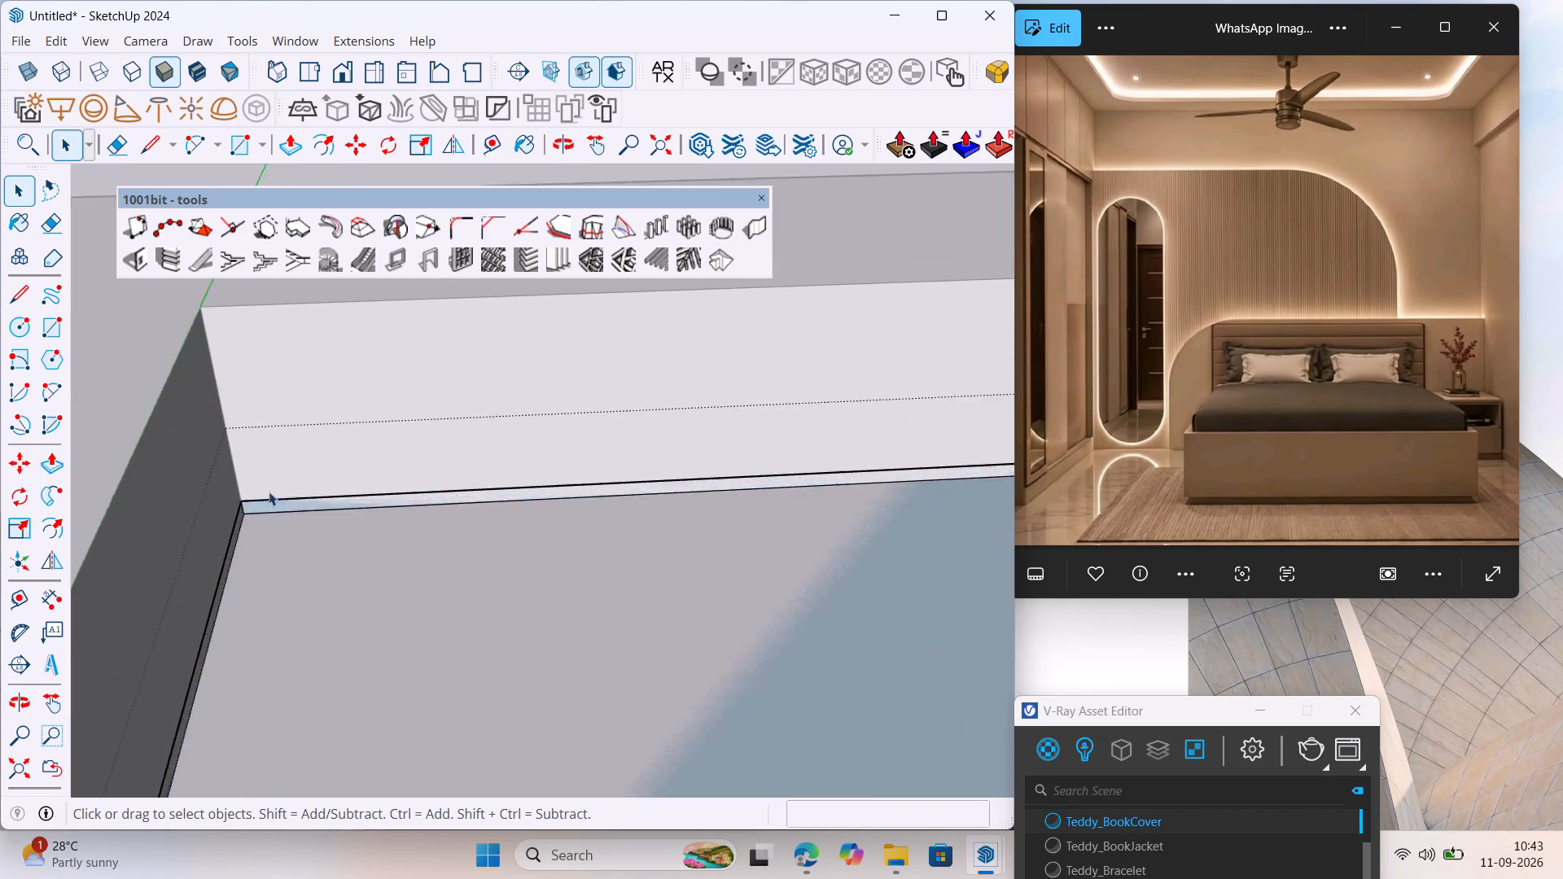
pyautogui.scroll(8, 269, 492)
pyautogui.click(255, 518)
pyautogui.scroll(13, 228, 517)
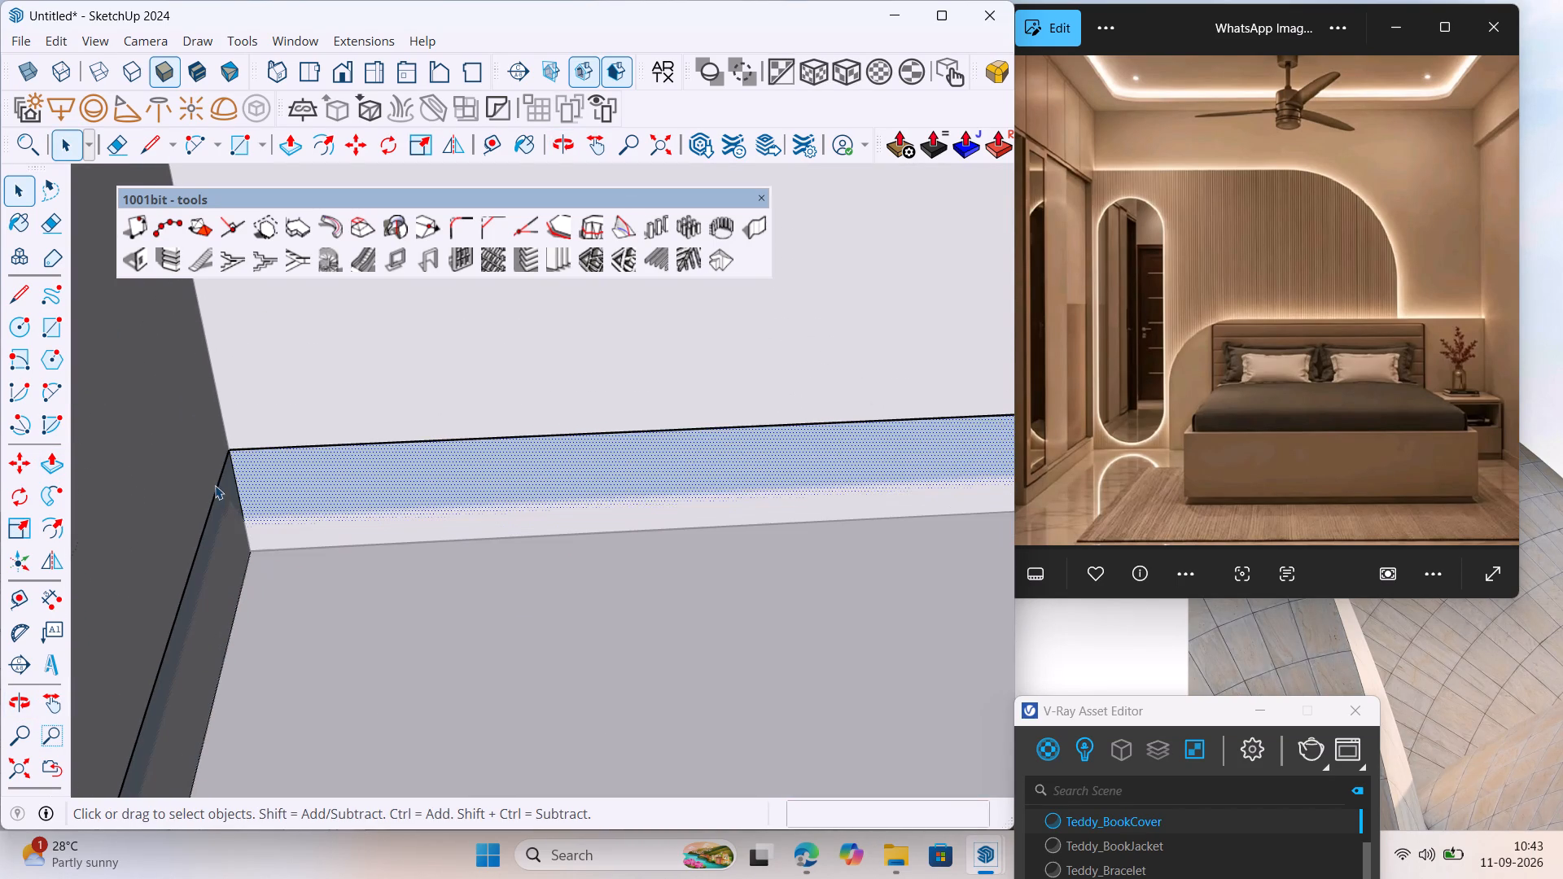
pyautogui.click(220, 486)
pyautogui.scroll(5, 239, 454)
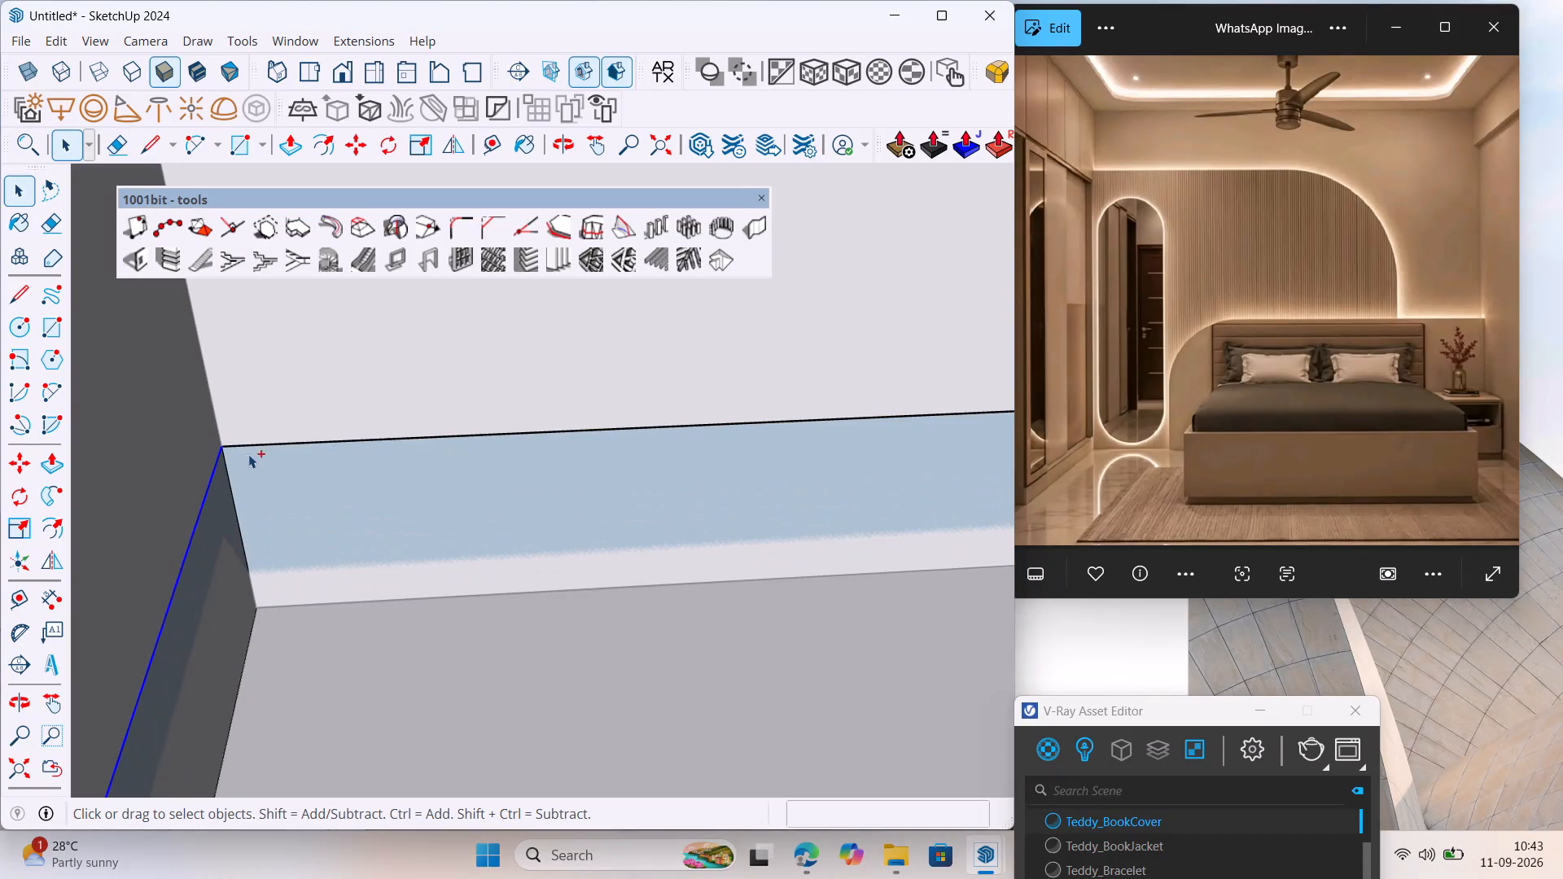
pyautogui.keyDown('ctrl'); pyautogui.click(265, 444); pyautogui.keyUp('ctrl')
pyautogui.keyDown('ctrl'); pyautogui.scroll(-8, 214, 471); pyautogui.keyUp('ctrl')
pyautogui.scroll(-14, 192, 473)
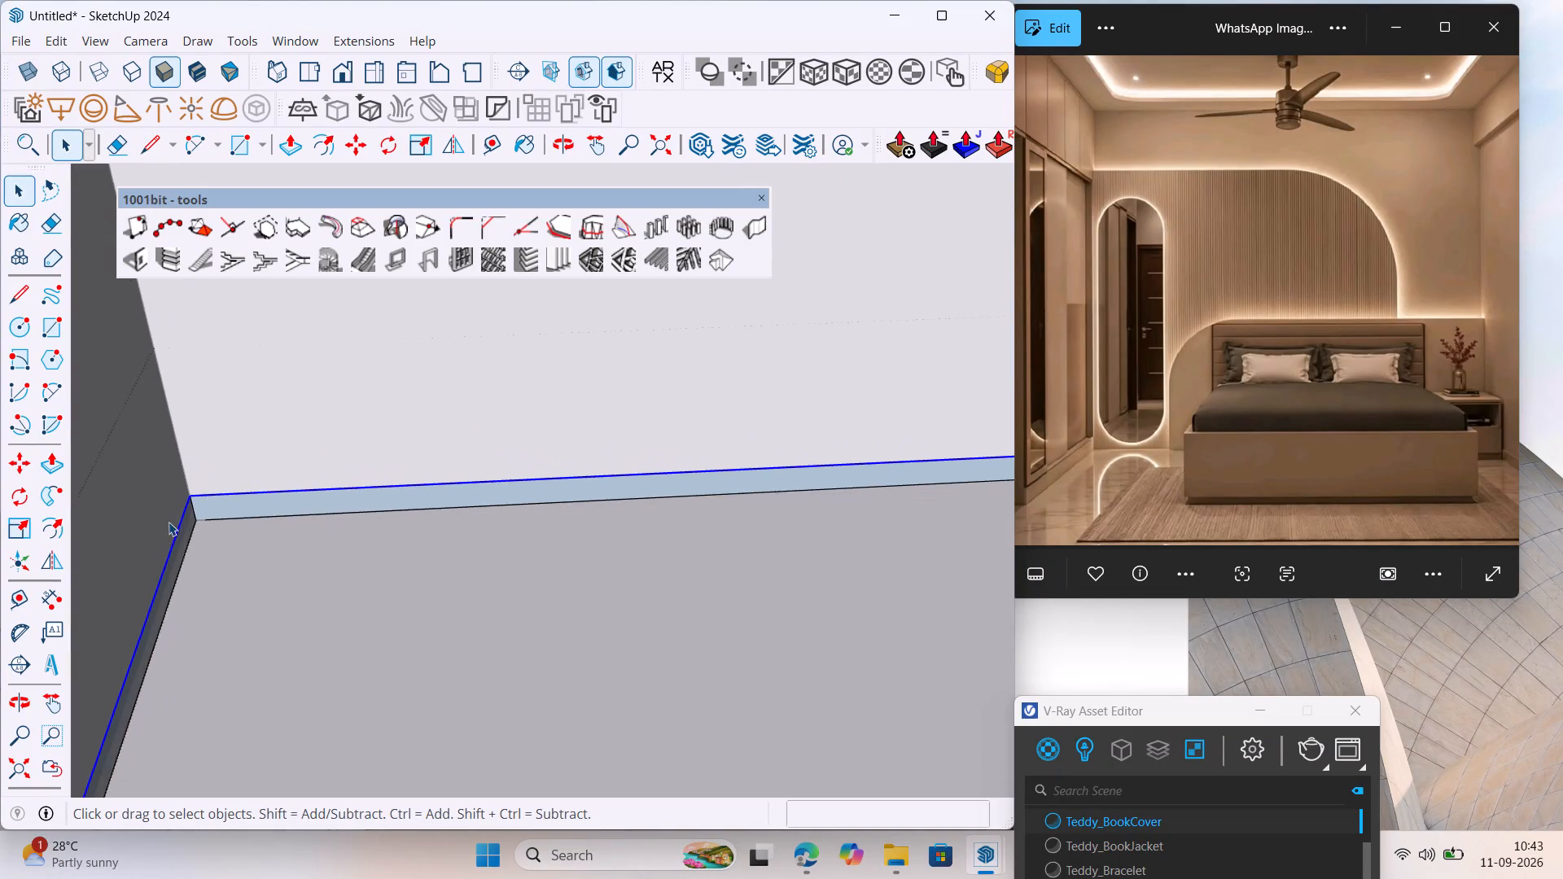
pyautogui.scroll(-17, 169, 522)
pyautogui.scroll(-20, 353, 449)
pyautogui.scroll(-4, 391, 534)
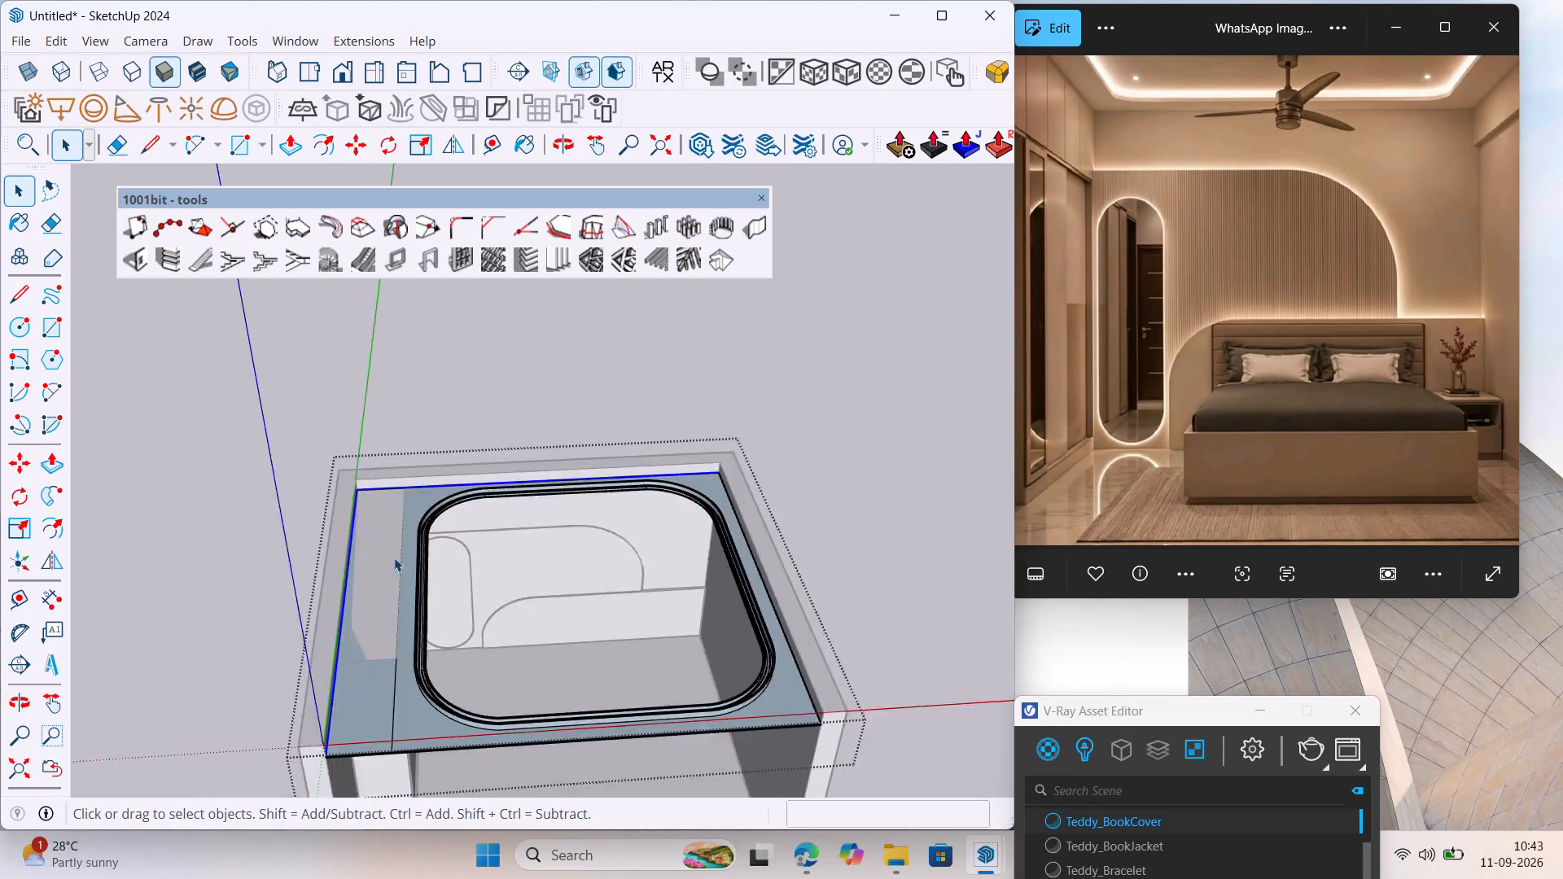
pyautogui.scroll(-2, 394, 558)
pyautogui.scroll(20, 415, 696)
pyautogui.scroll(14, 415, 696)
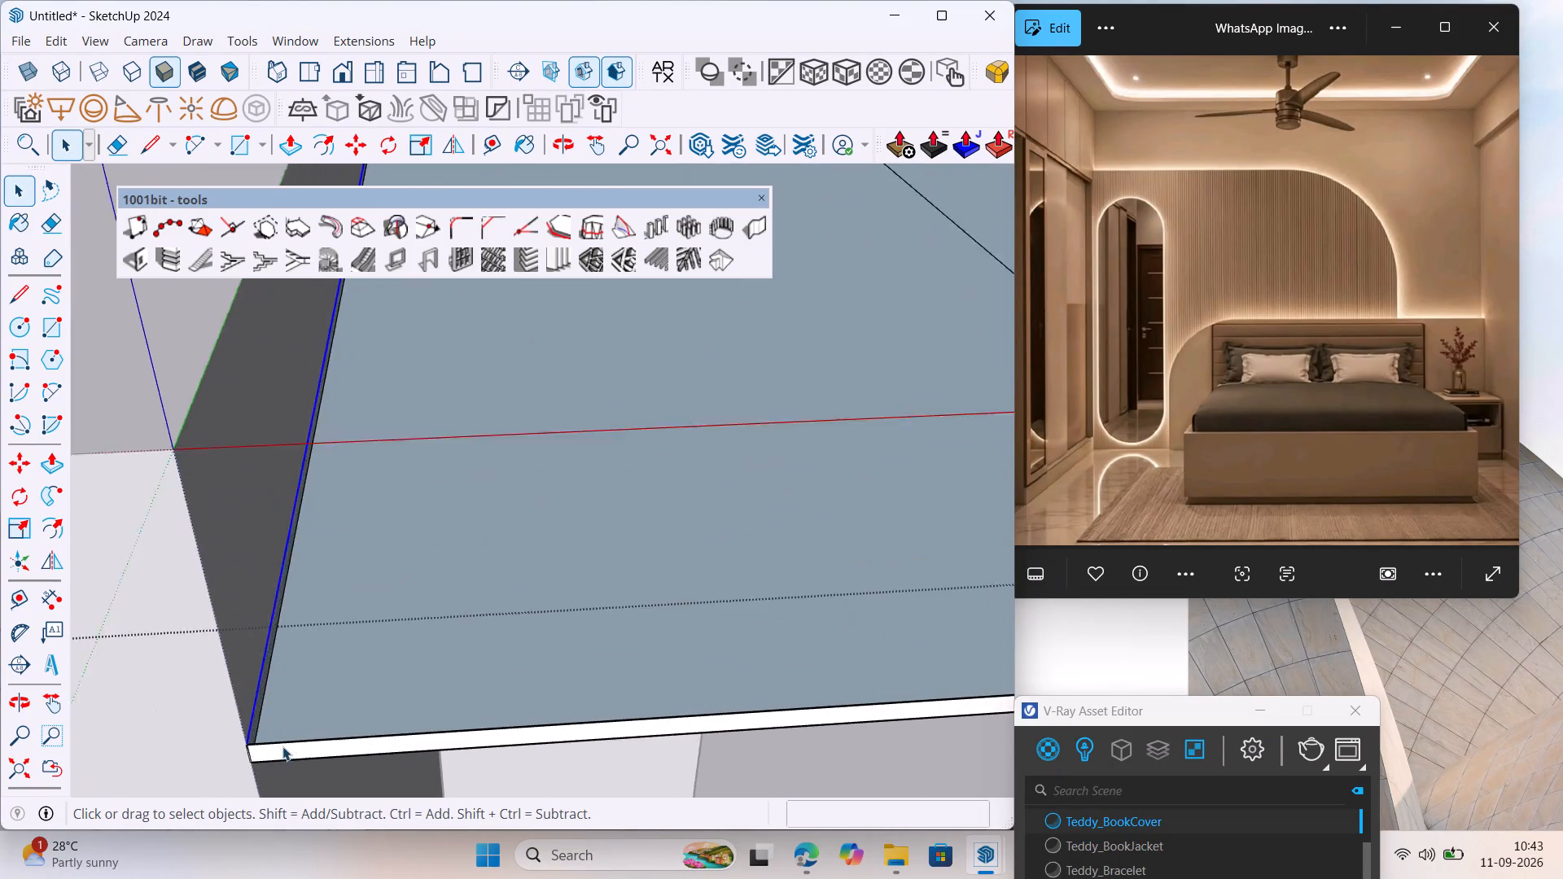
pyautogui.scroll(9, 282, 746)
pyautogui.keyDown('ctrl'); pyautogui.click(235, 749); pyautogui.keyUp('ctrl')
pyautogui.scroll(1, 159, 702)
pyautogui.scroll(-7, 142, 715)
pyautogui.scroll(-20, 157, 658)
pyautogui.scroll(-18, 157, 658)
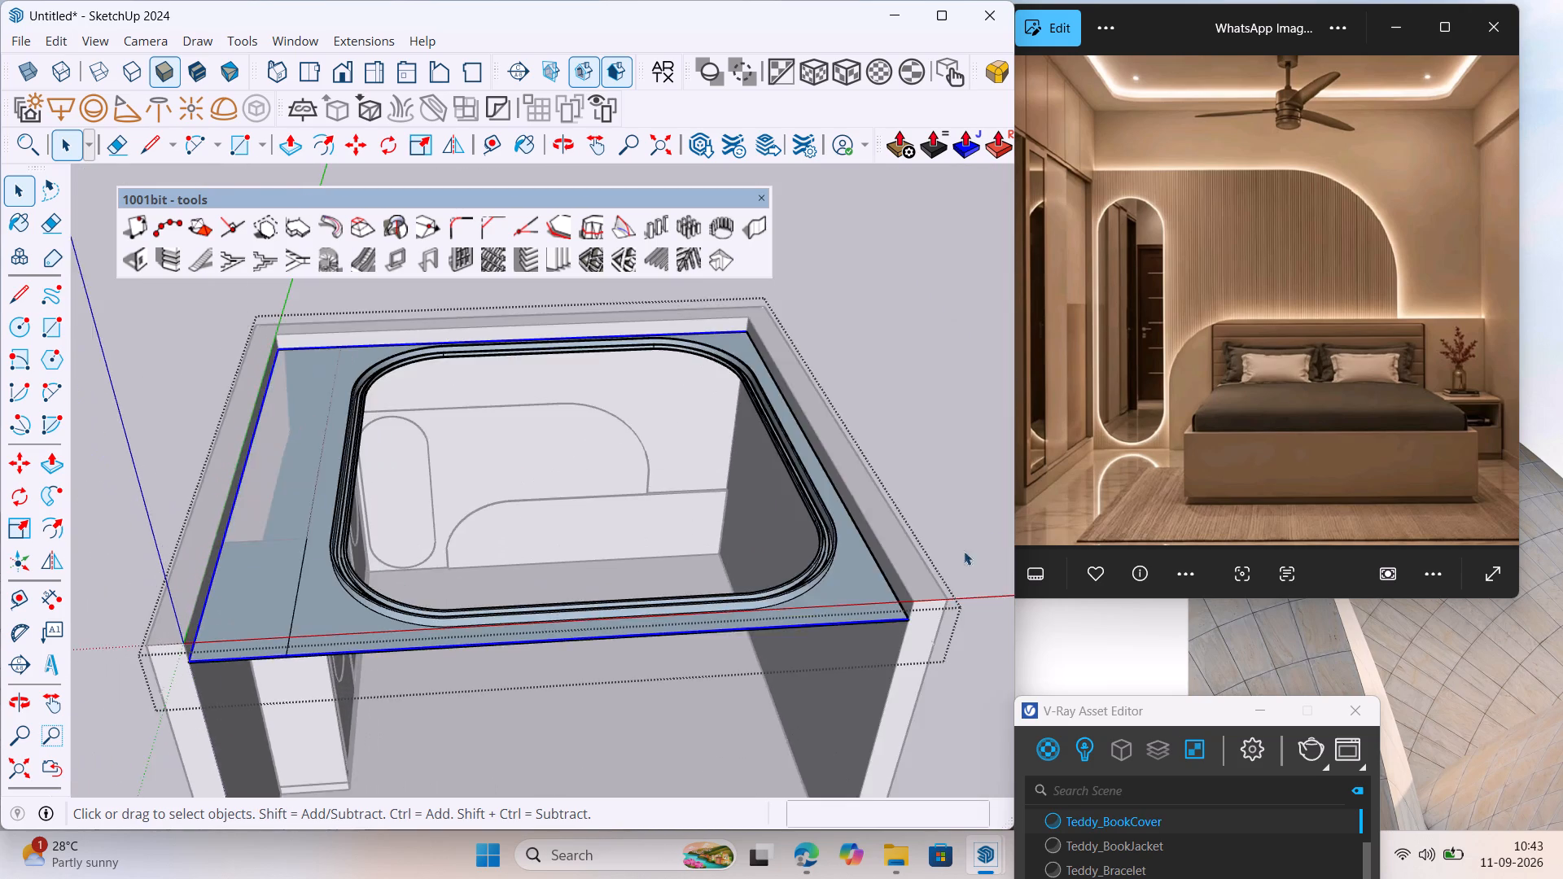
pyautogui.scroll(12, 989, 533)
pyautogui.moveTo(868, 684); pyautogui.dragTo(943, 689, button='middle')
pyautogui.scroll(19, 882, 650)
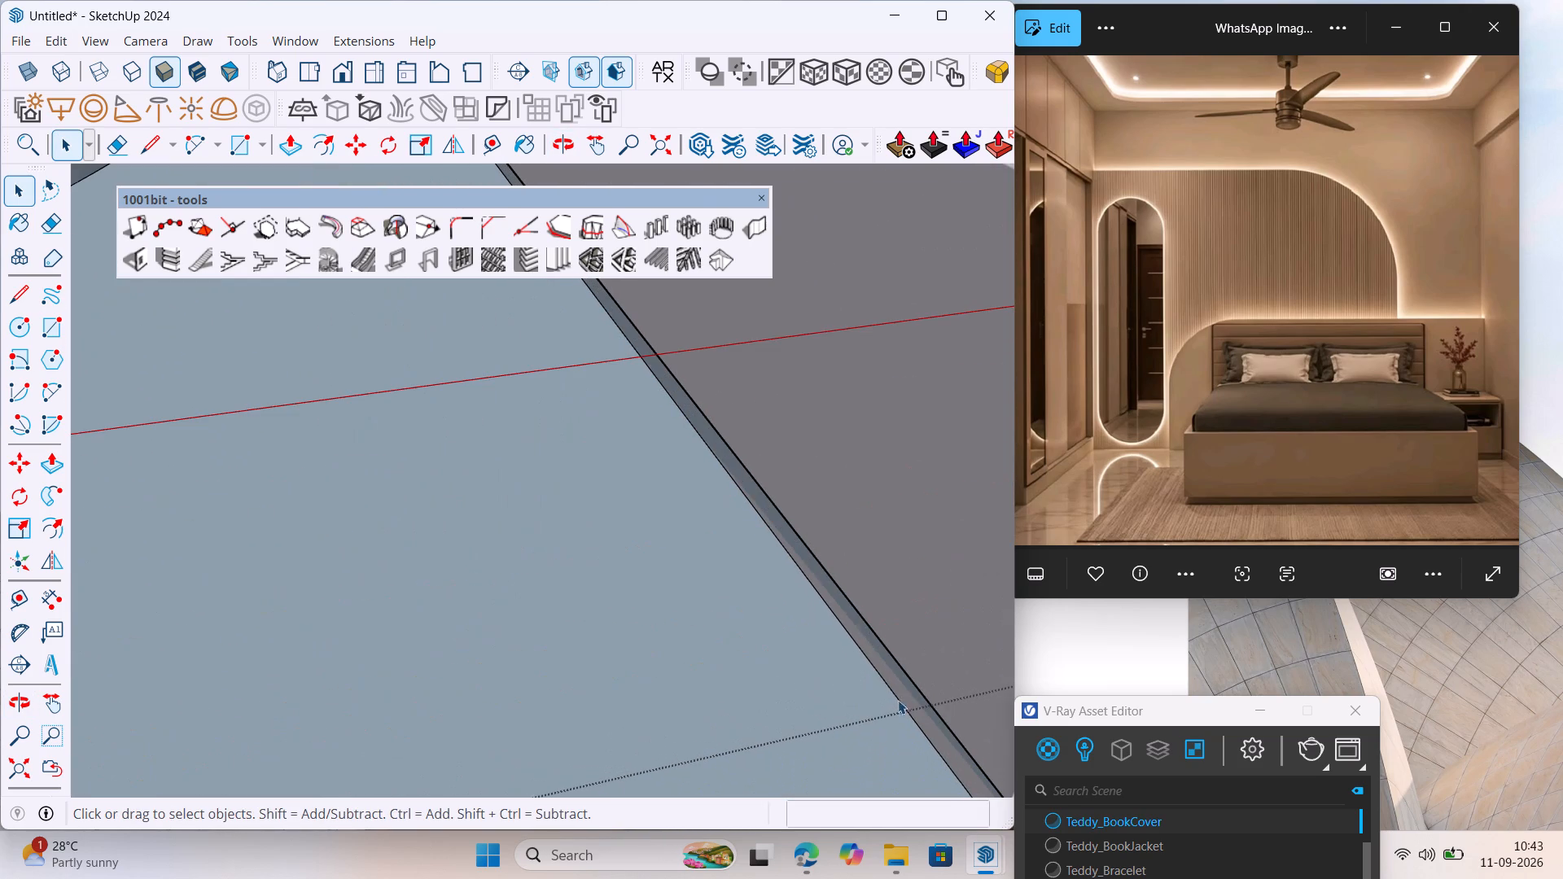
pyautogui.keyDown('ctrl'); pyautogui.click(919, 687); pyautogui.keyUp('ctrl')
pyautogui.scroll(-15, 837, 583)
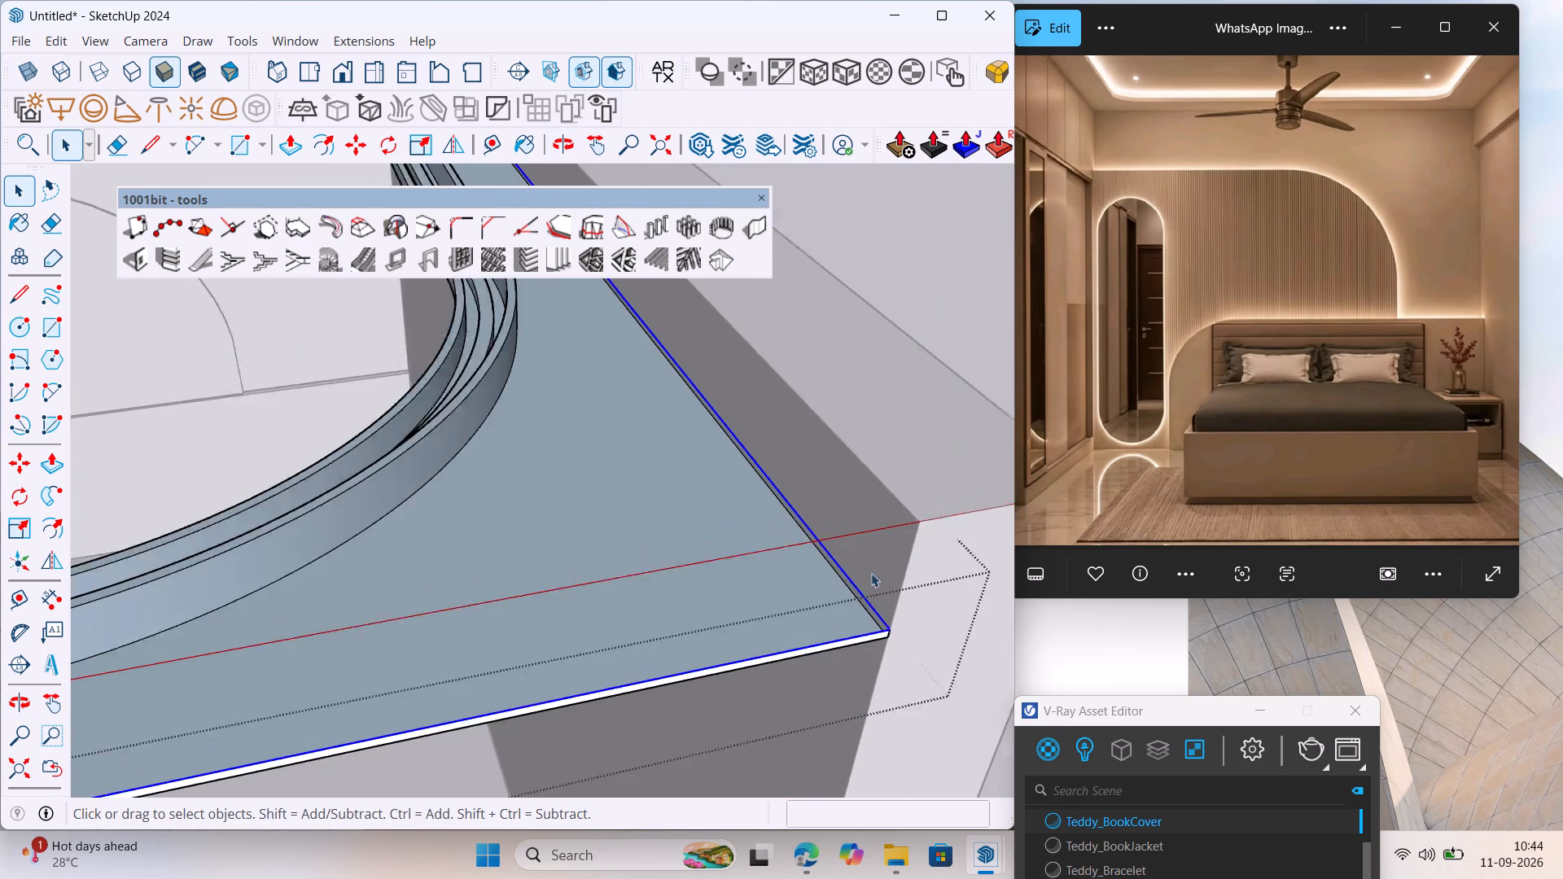
pyautogui.scroll(-1, 871, 573)
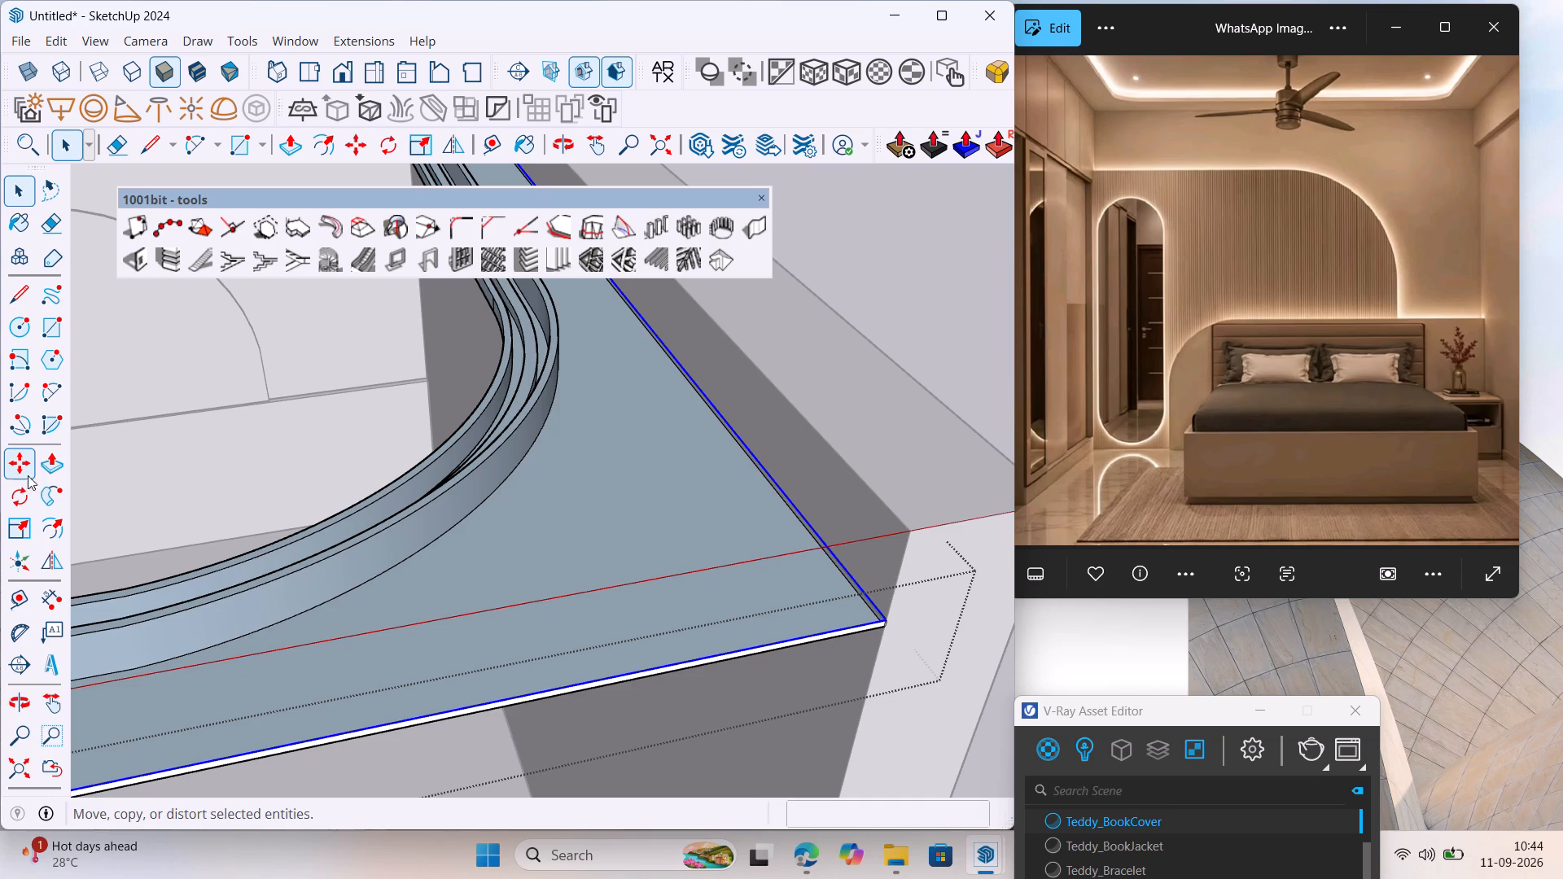
pyautogui.scroll(8, 838, 560)
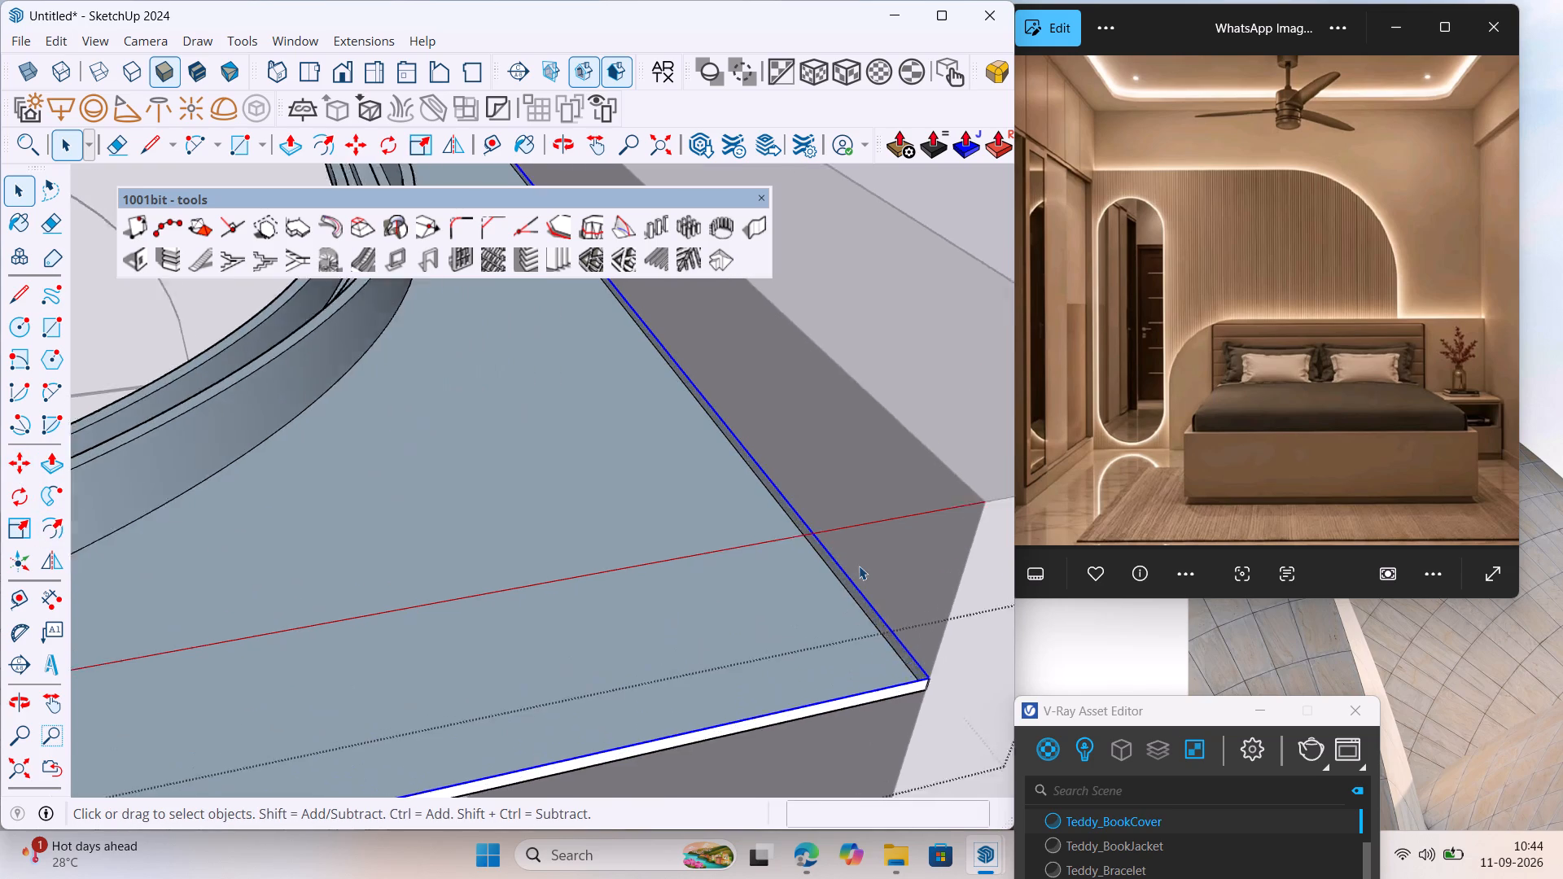
pyautogui.scroll(3, 859, 566)
pyautogui.rightClick(857, 603)
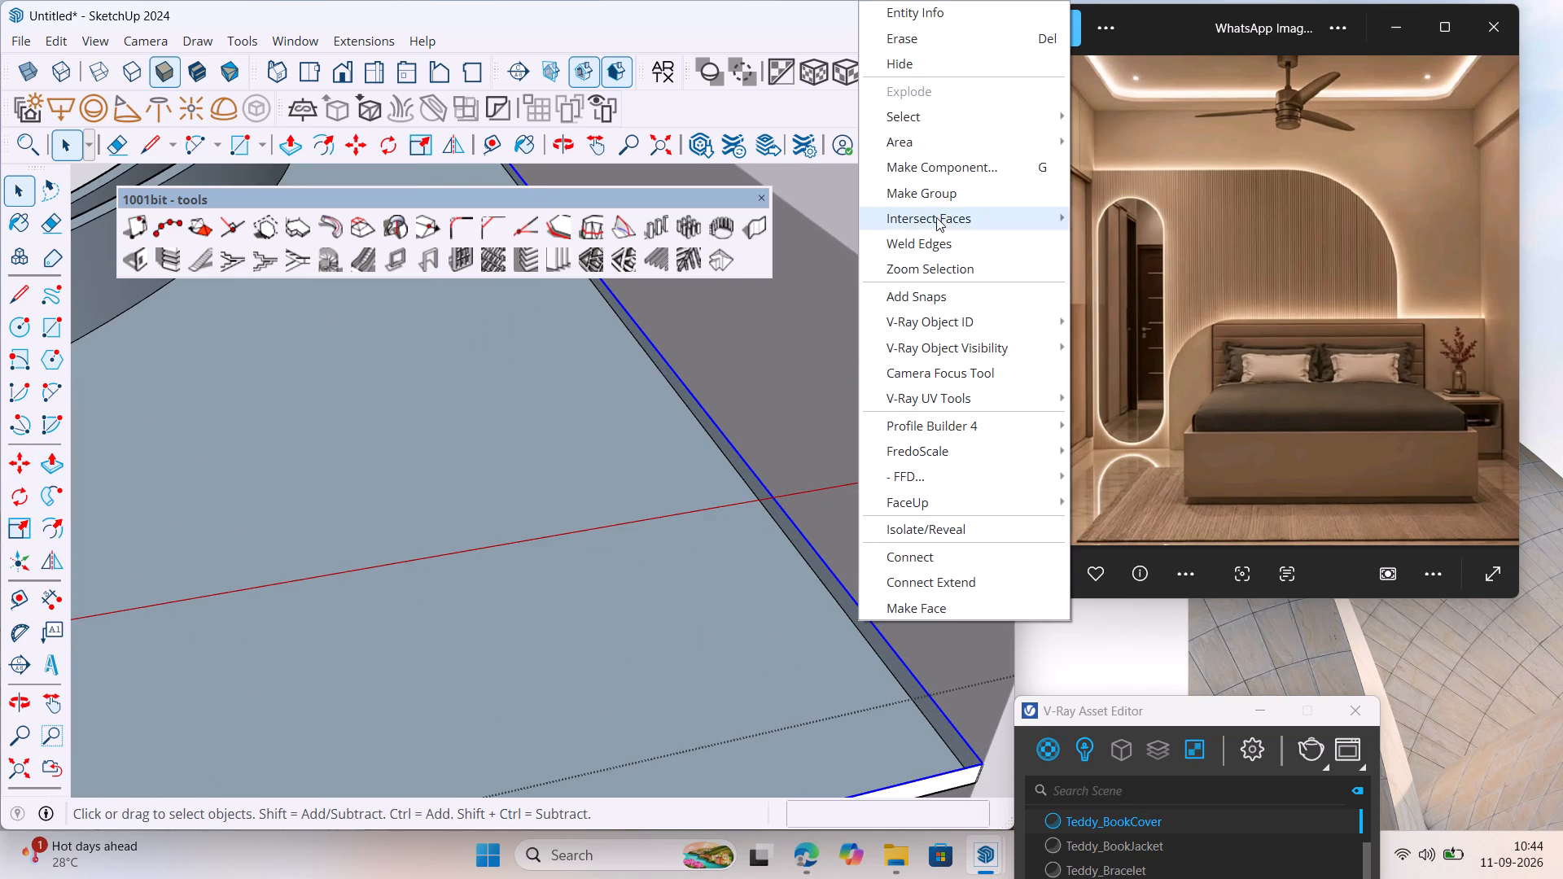
pyautogui.click(938, 245)
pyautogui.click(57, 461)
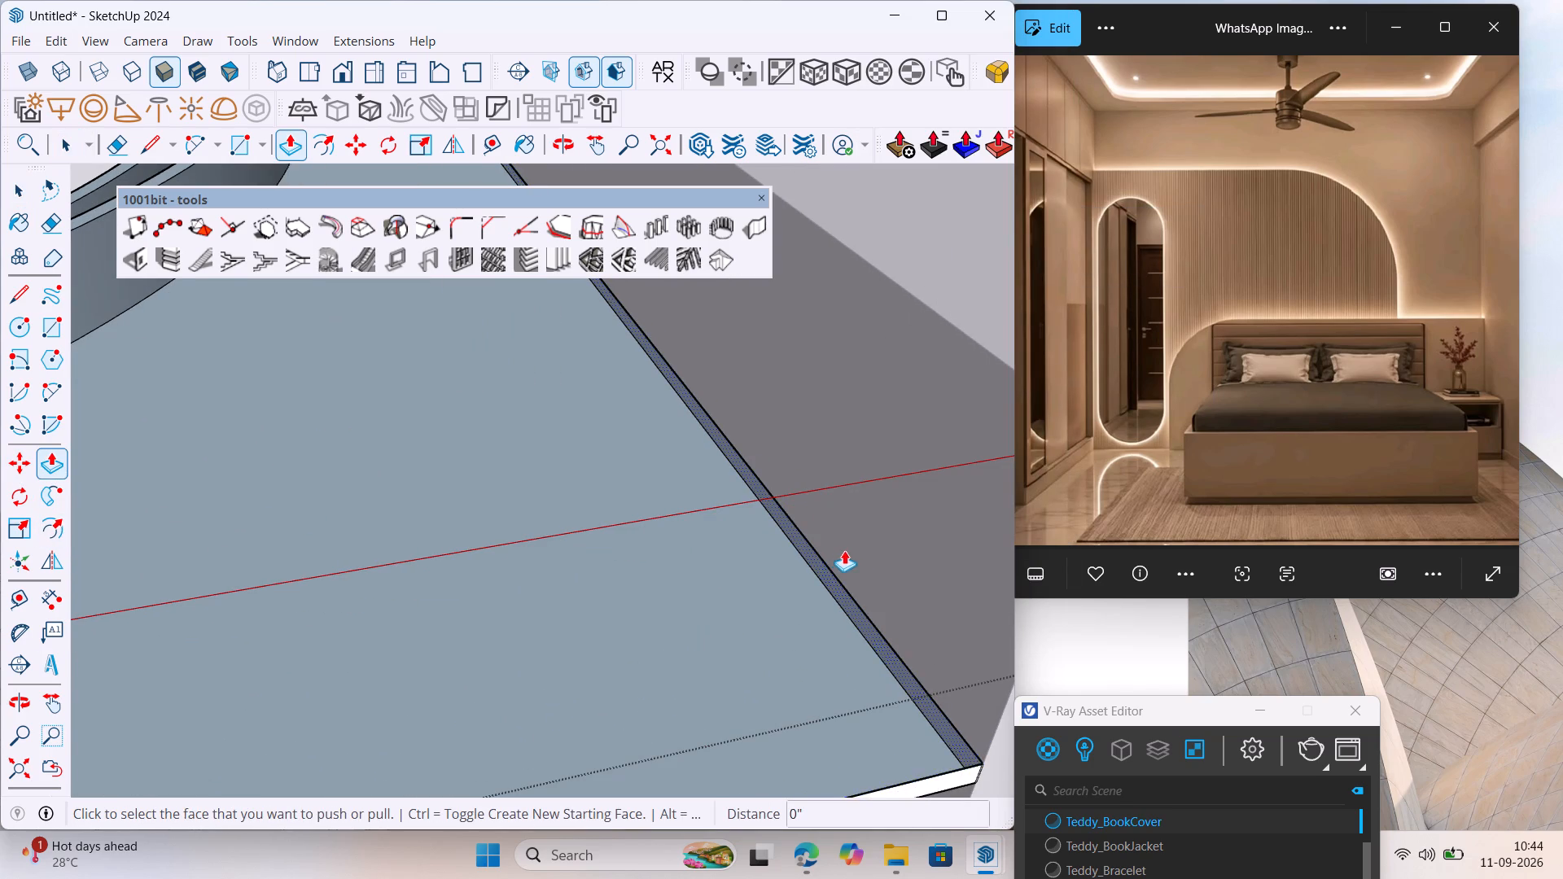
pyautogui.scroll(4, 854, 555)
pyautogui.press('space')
# Move the welded outer outline of the false ceiling slab upward by 3".
pyautogui.click(873, 645)
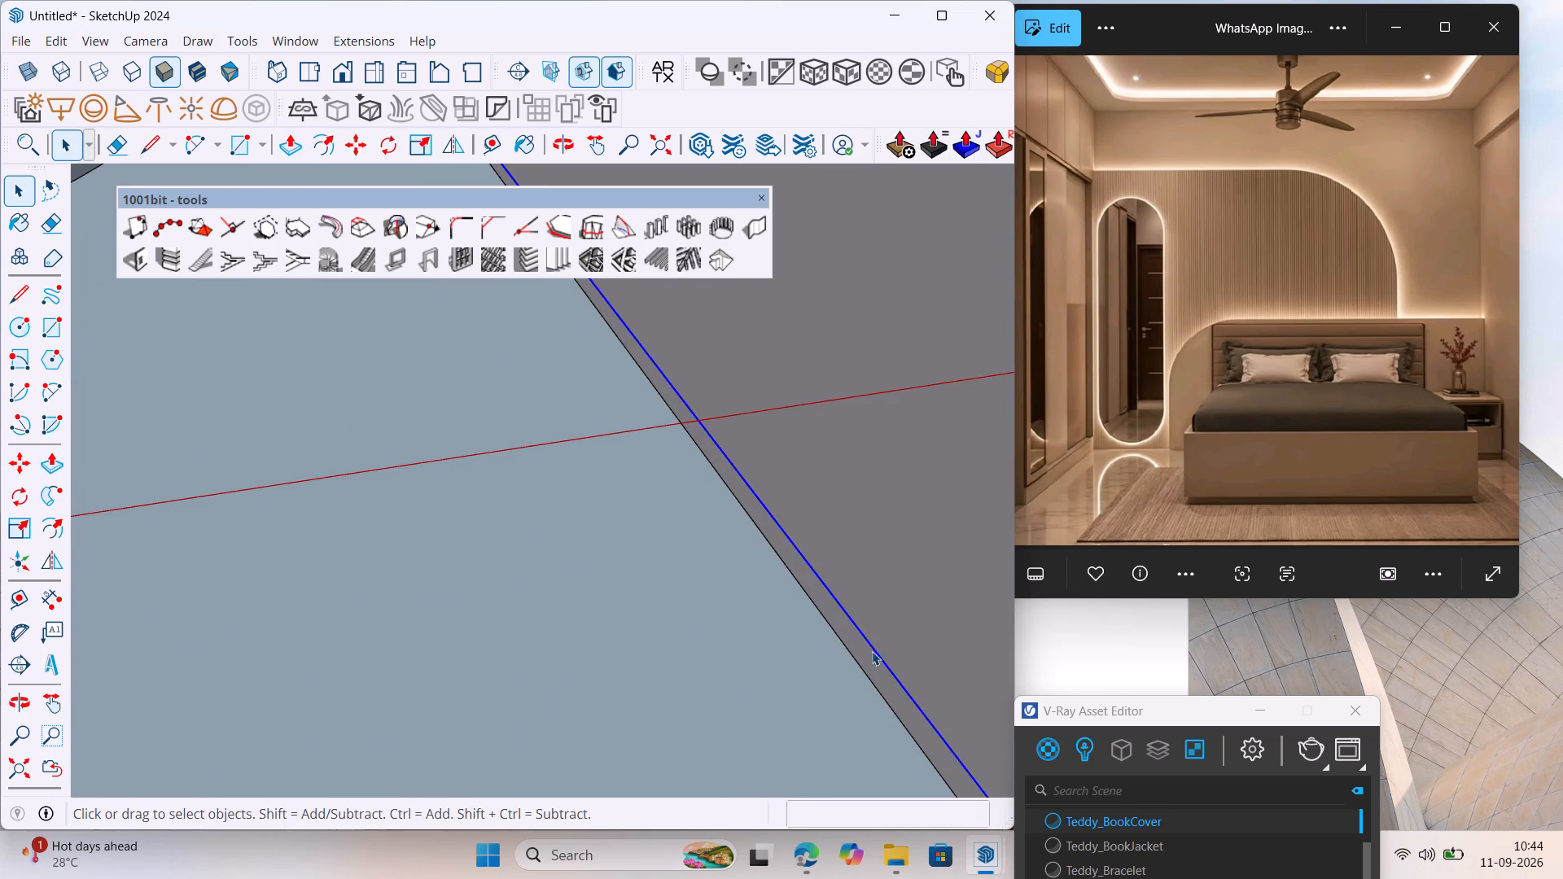
pyautogui.click(10, 464)
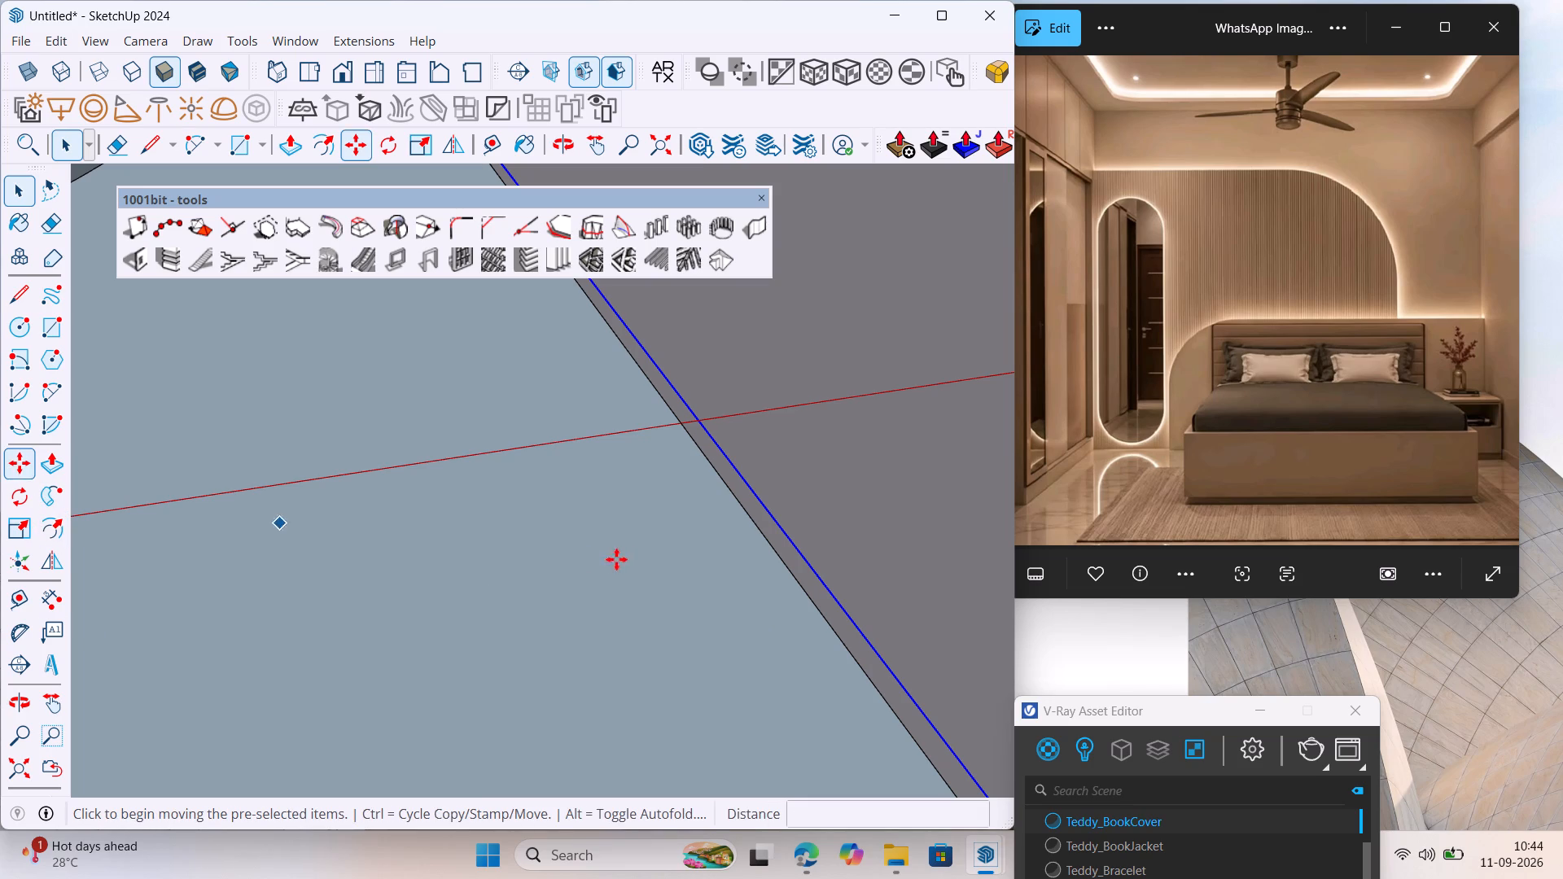
pyautogui.click(833, 602)
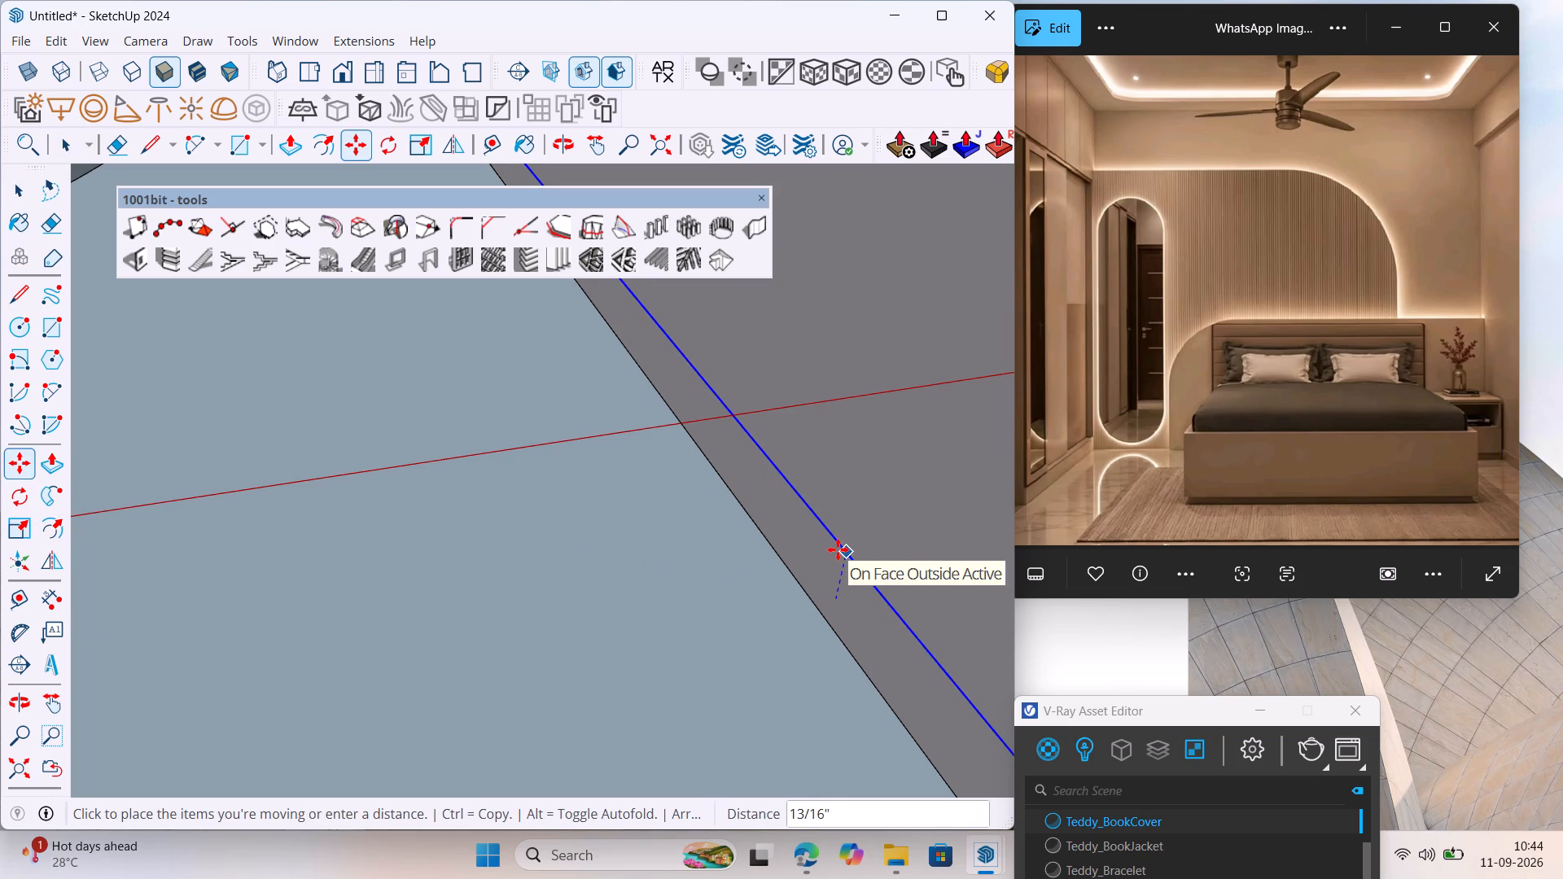
pyautogui.press('3')
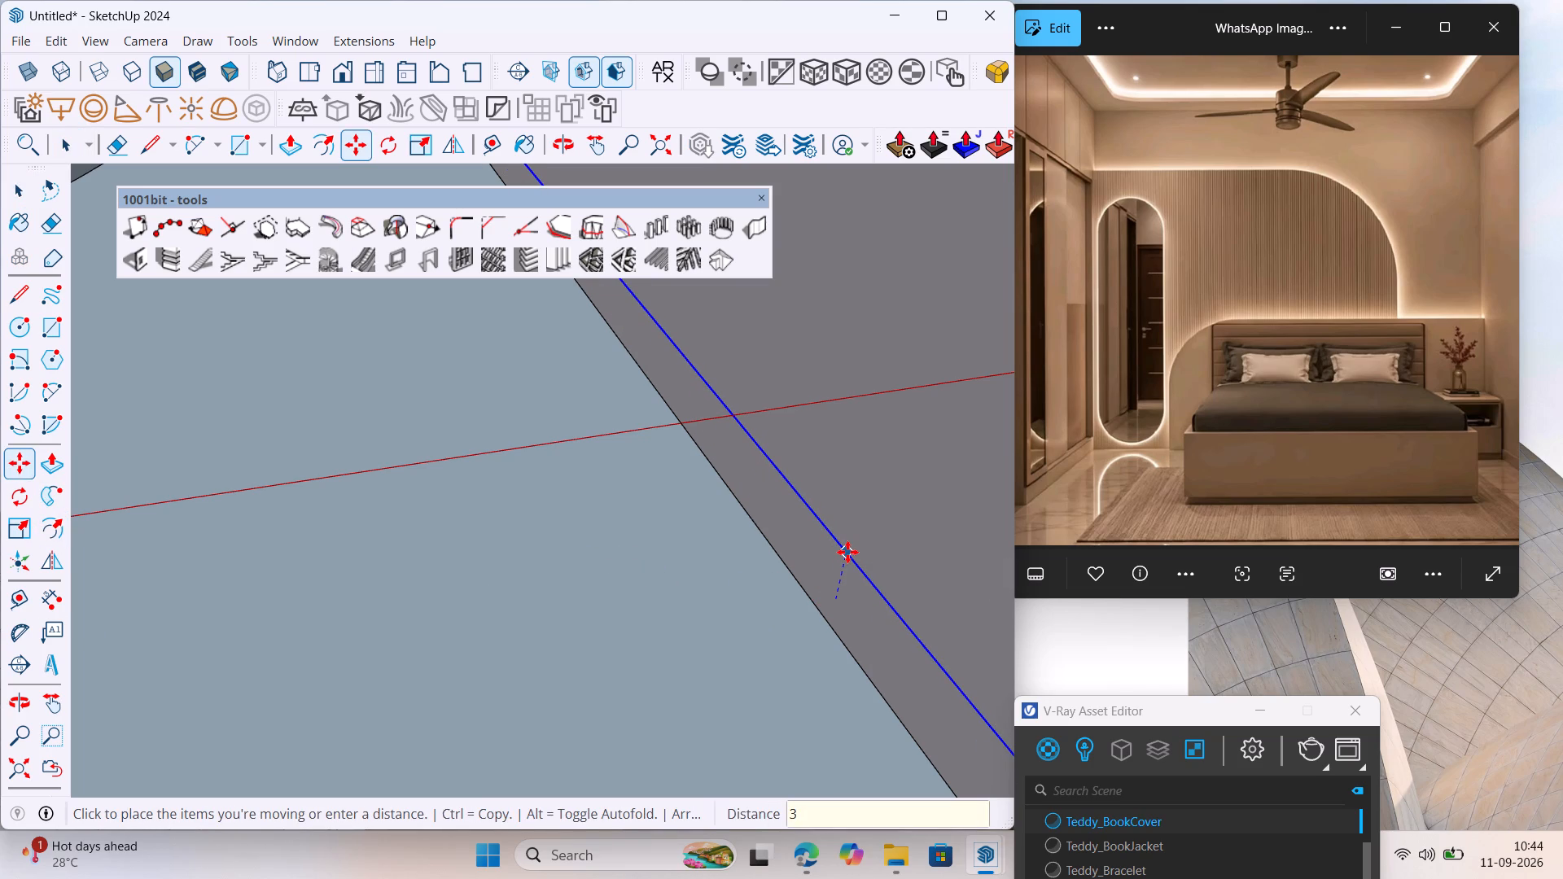
pyautogui.hotkey('shift', '"')
pyautogui.press('Return')
pyautogui.press('space')
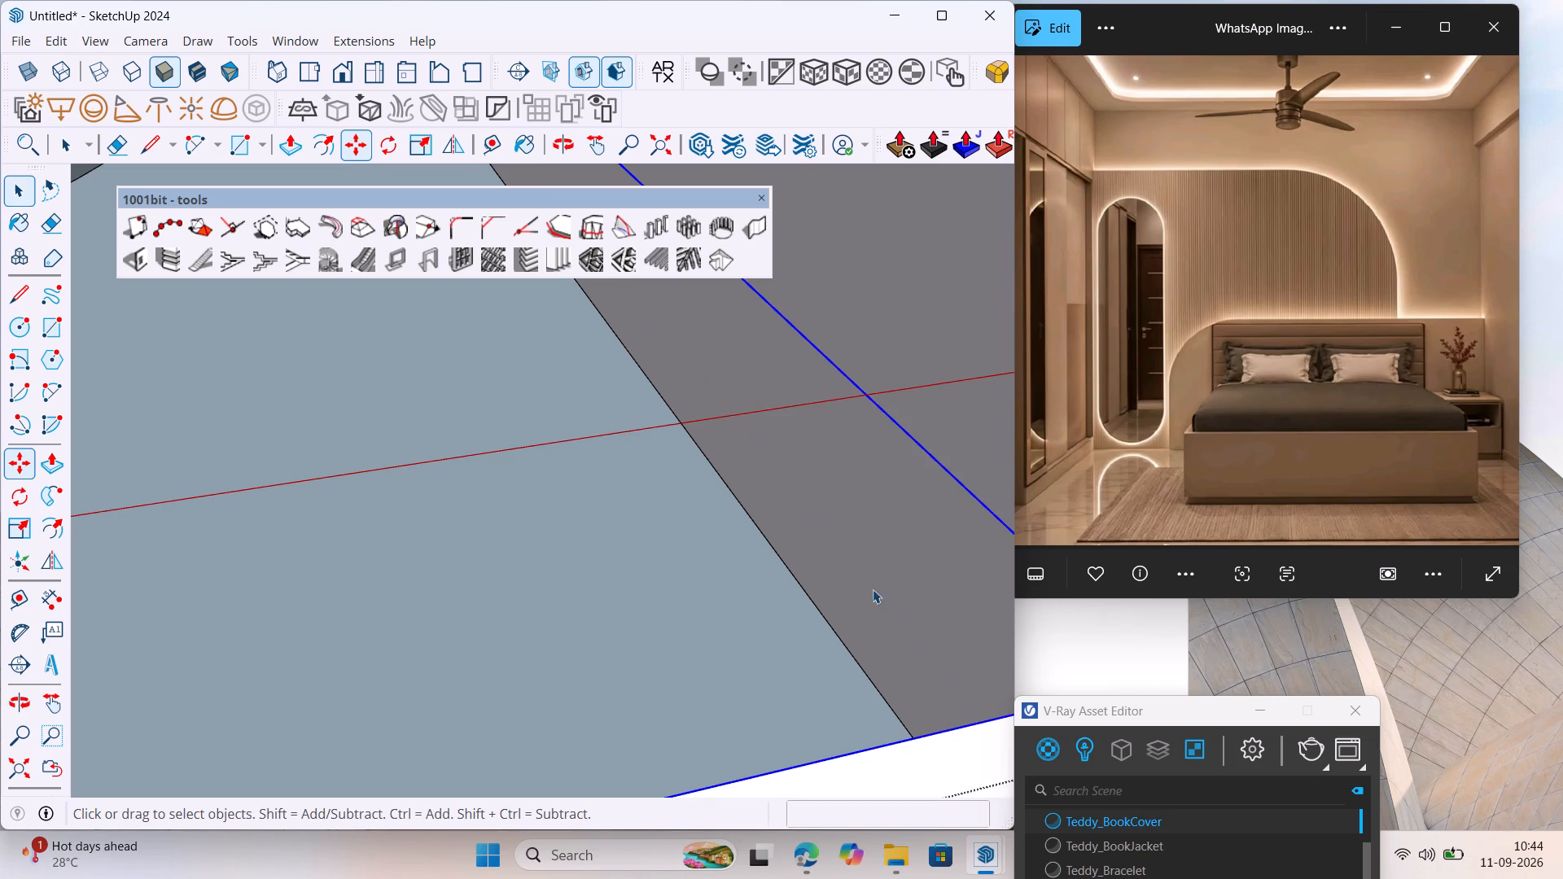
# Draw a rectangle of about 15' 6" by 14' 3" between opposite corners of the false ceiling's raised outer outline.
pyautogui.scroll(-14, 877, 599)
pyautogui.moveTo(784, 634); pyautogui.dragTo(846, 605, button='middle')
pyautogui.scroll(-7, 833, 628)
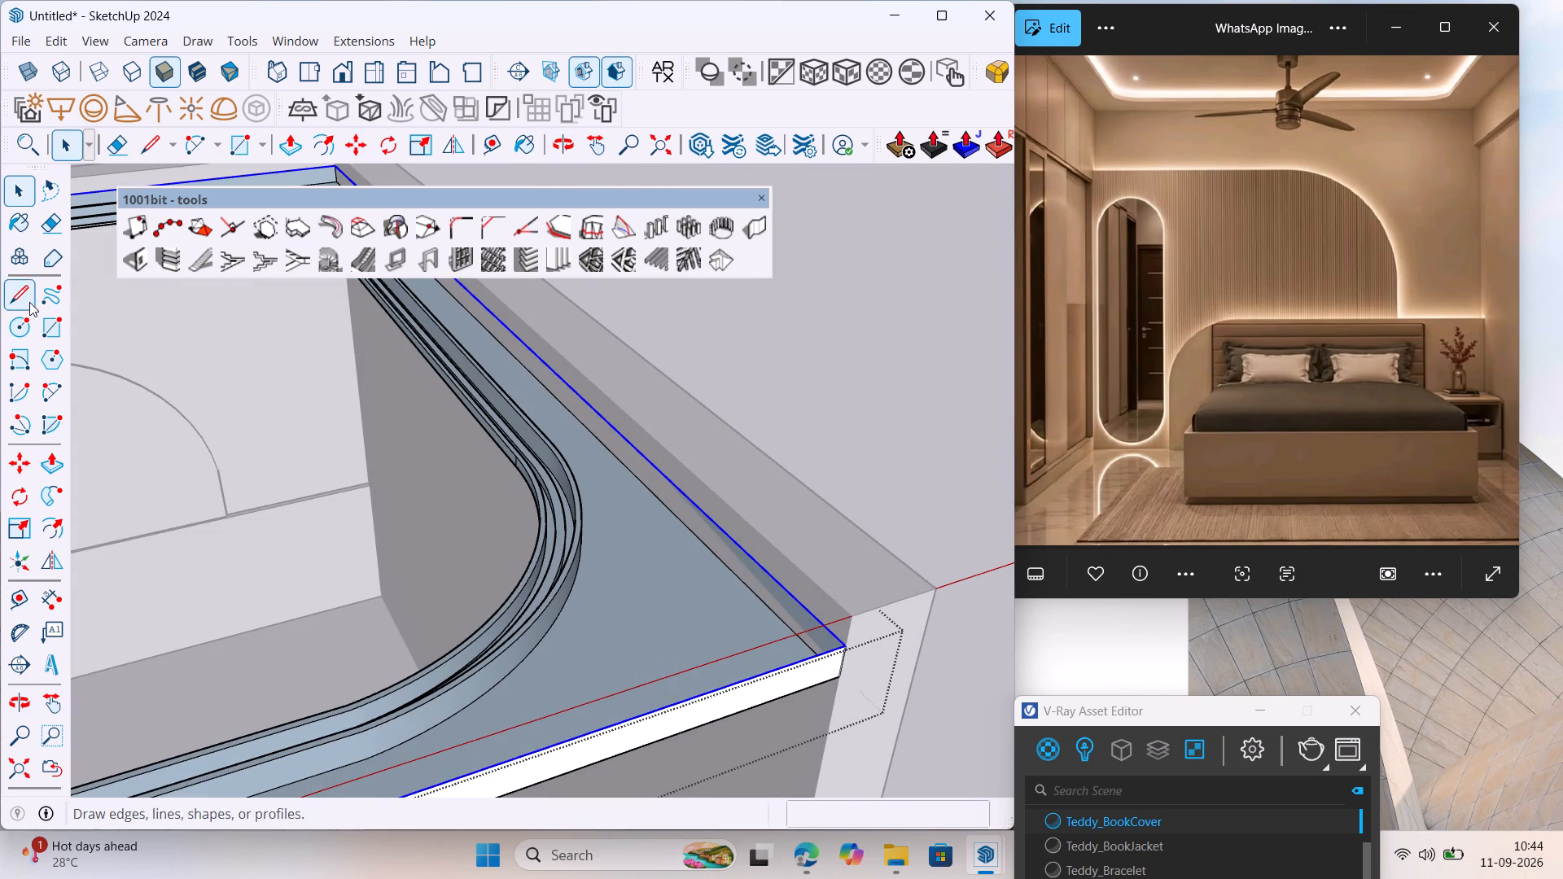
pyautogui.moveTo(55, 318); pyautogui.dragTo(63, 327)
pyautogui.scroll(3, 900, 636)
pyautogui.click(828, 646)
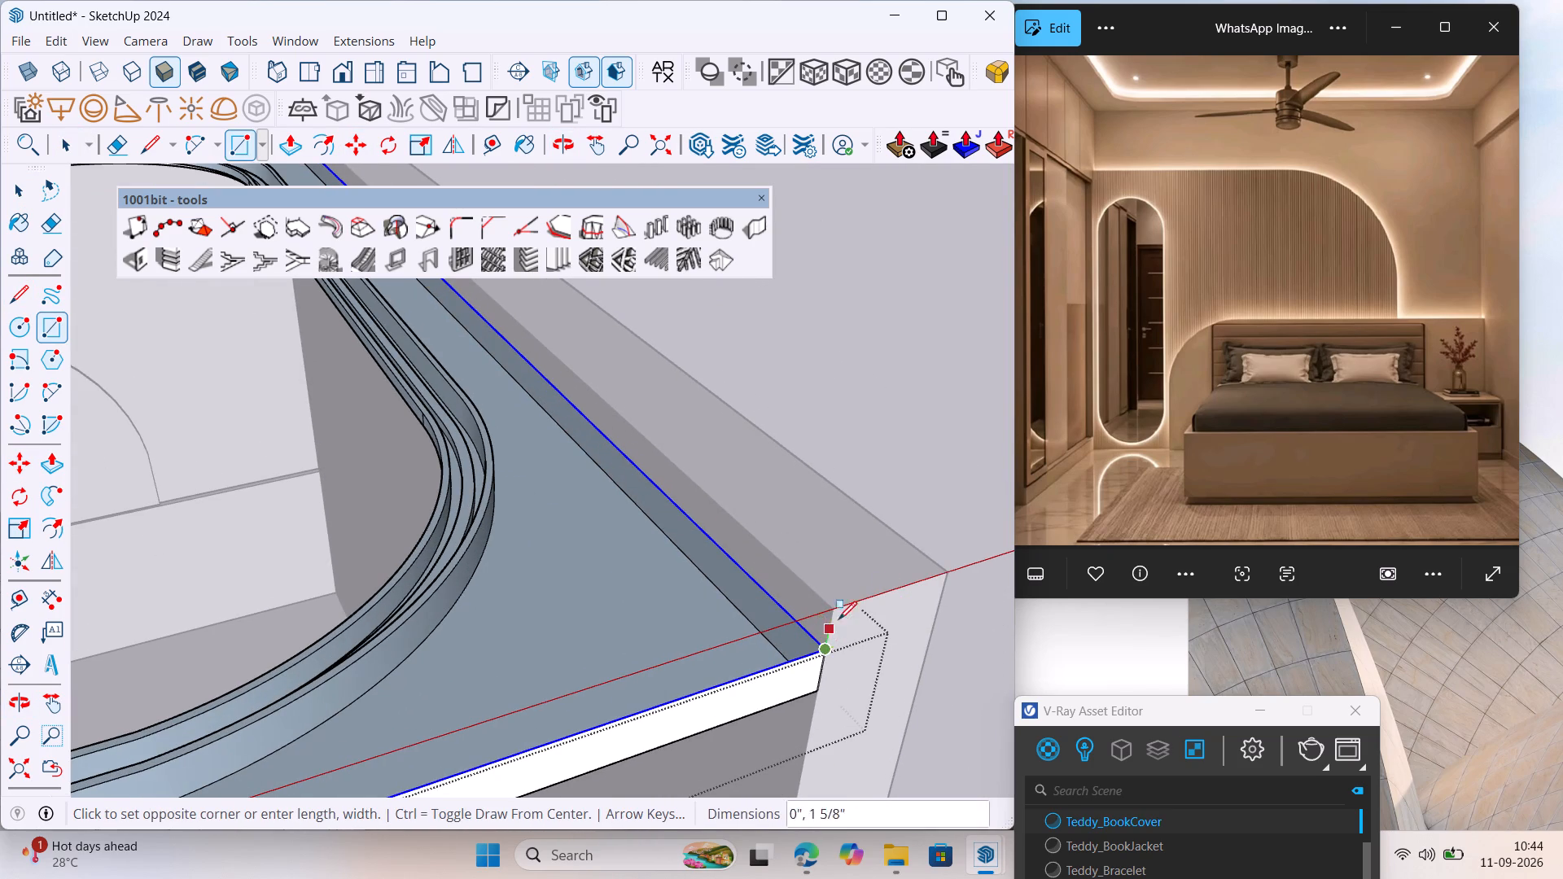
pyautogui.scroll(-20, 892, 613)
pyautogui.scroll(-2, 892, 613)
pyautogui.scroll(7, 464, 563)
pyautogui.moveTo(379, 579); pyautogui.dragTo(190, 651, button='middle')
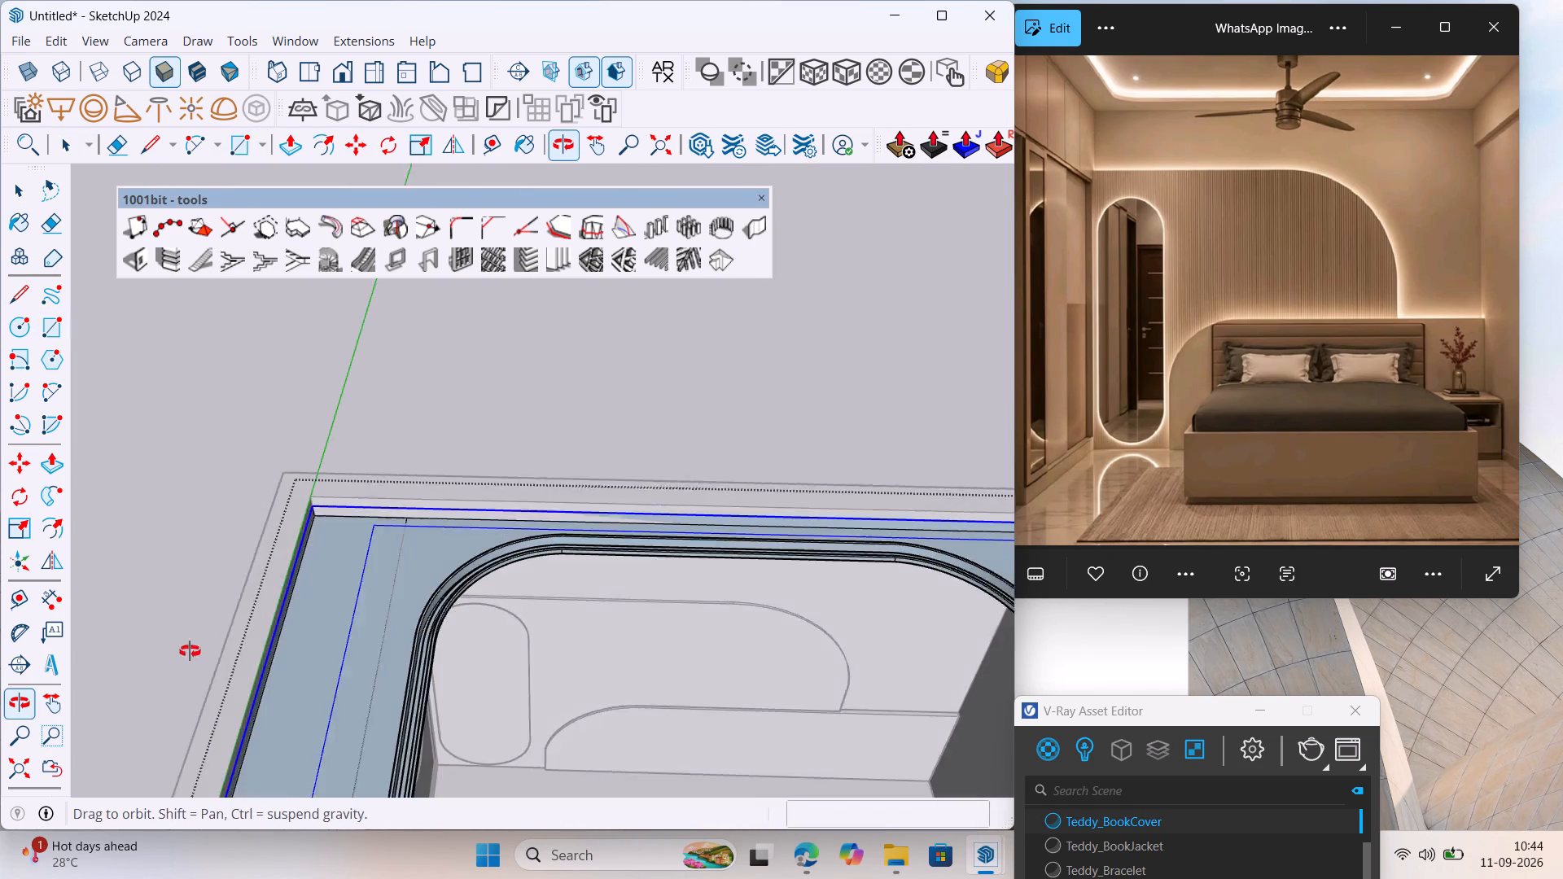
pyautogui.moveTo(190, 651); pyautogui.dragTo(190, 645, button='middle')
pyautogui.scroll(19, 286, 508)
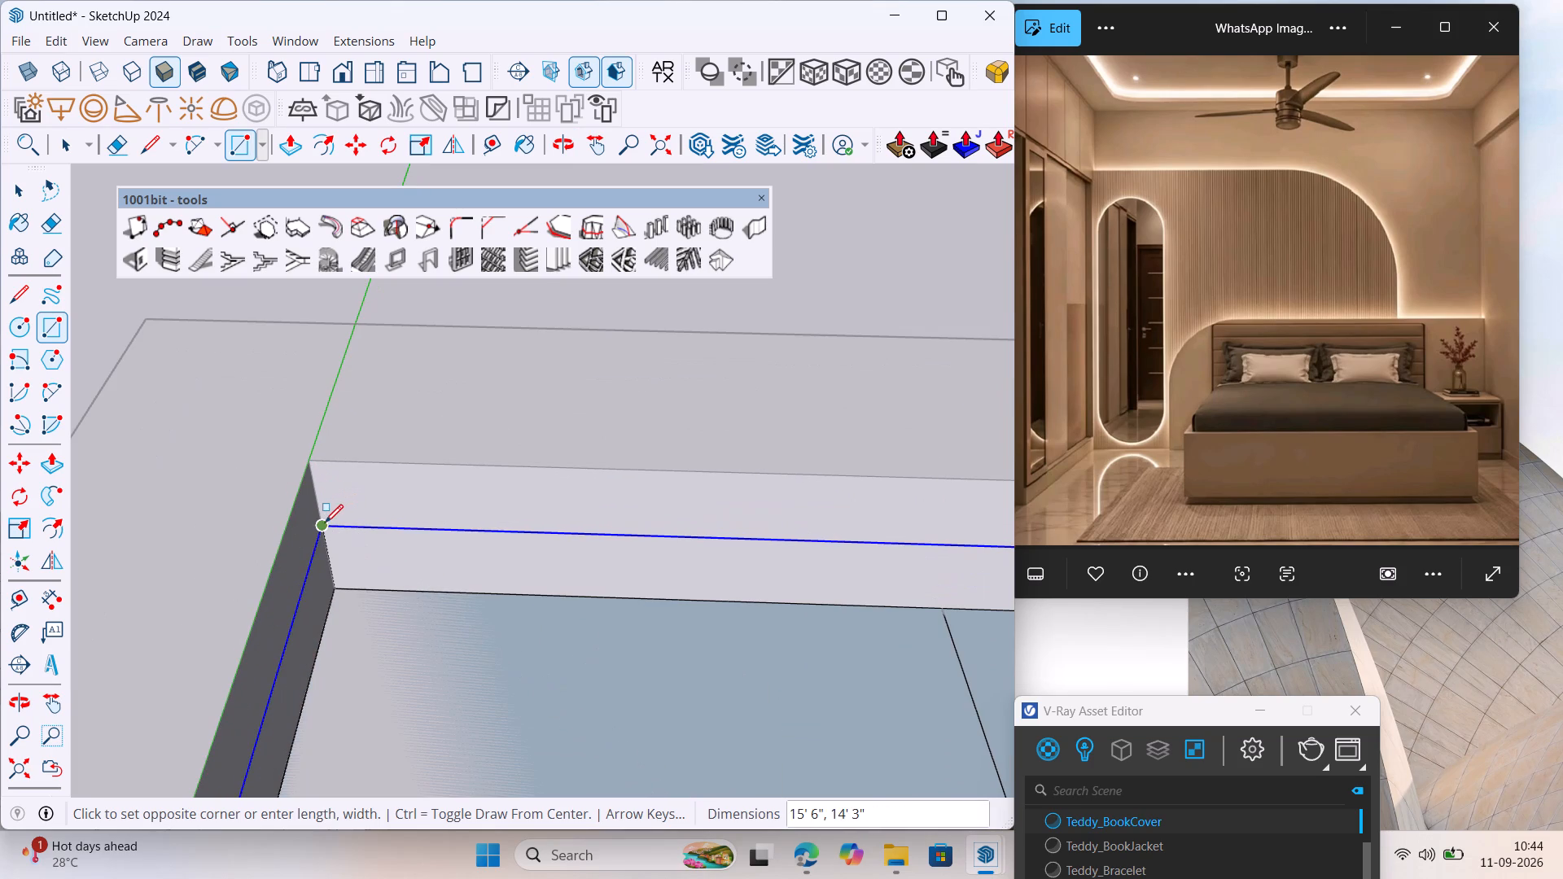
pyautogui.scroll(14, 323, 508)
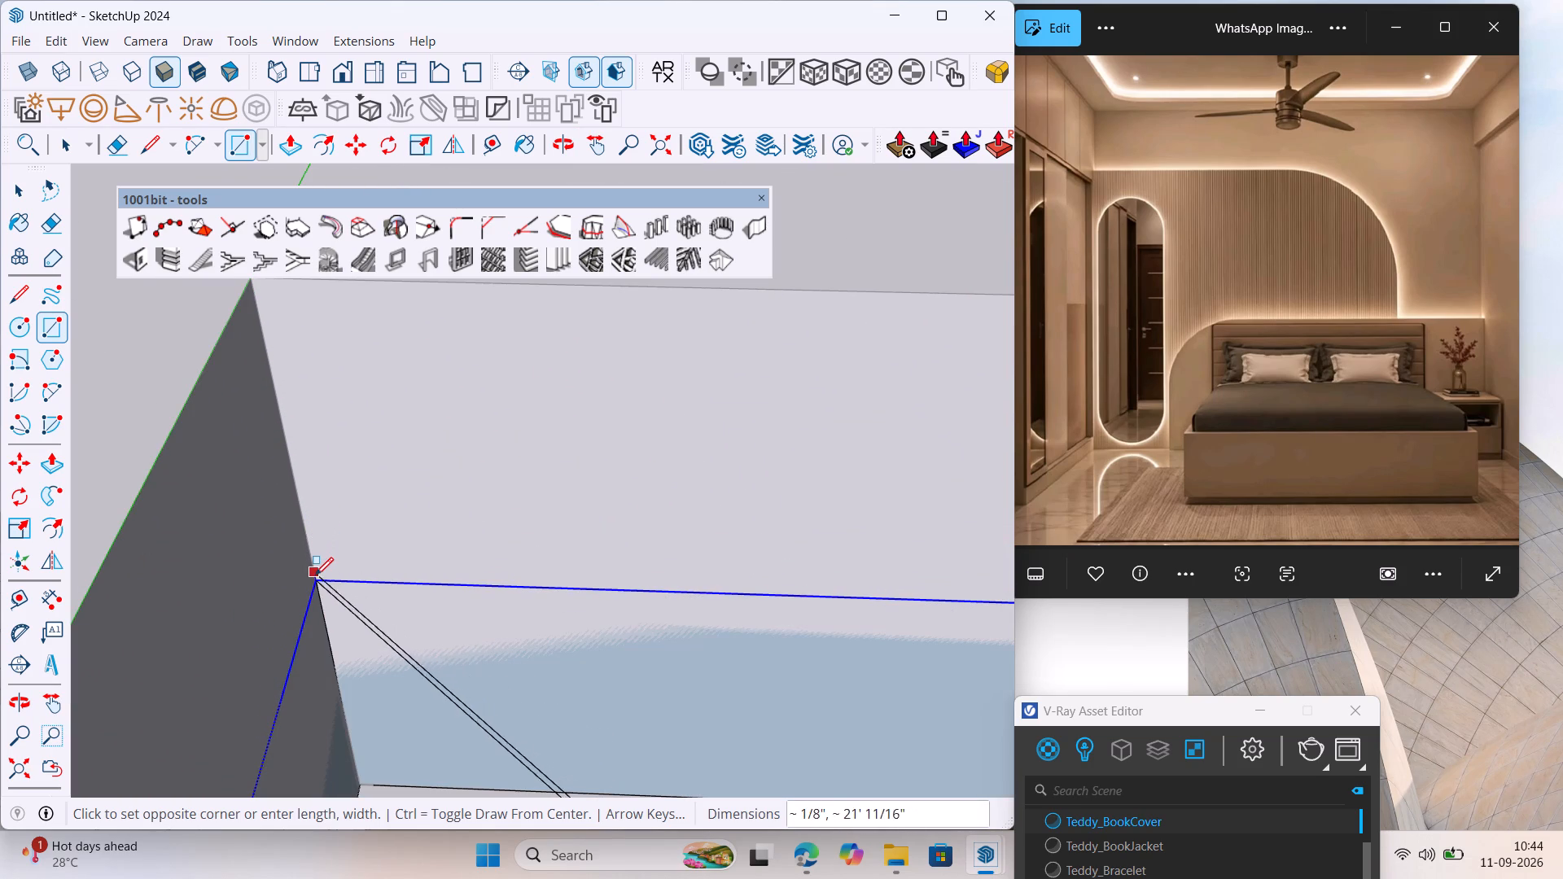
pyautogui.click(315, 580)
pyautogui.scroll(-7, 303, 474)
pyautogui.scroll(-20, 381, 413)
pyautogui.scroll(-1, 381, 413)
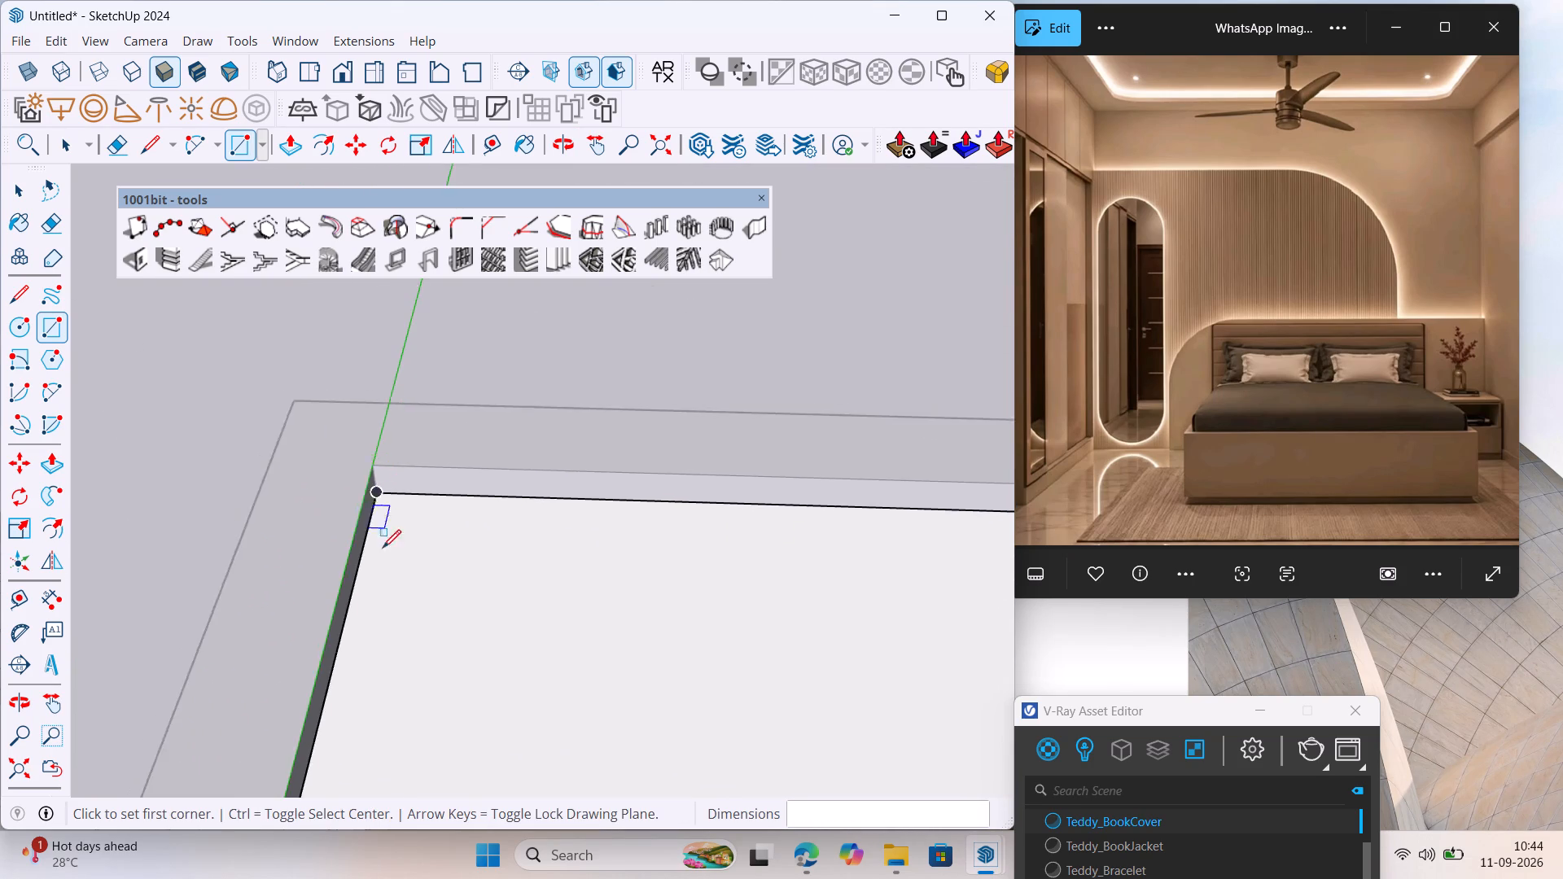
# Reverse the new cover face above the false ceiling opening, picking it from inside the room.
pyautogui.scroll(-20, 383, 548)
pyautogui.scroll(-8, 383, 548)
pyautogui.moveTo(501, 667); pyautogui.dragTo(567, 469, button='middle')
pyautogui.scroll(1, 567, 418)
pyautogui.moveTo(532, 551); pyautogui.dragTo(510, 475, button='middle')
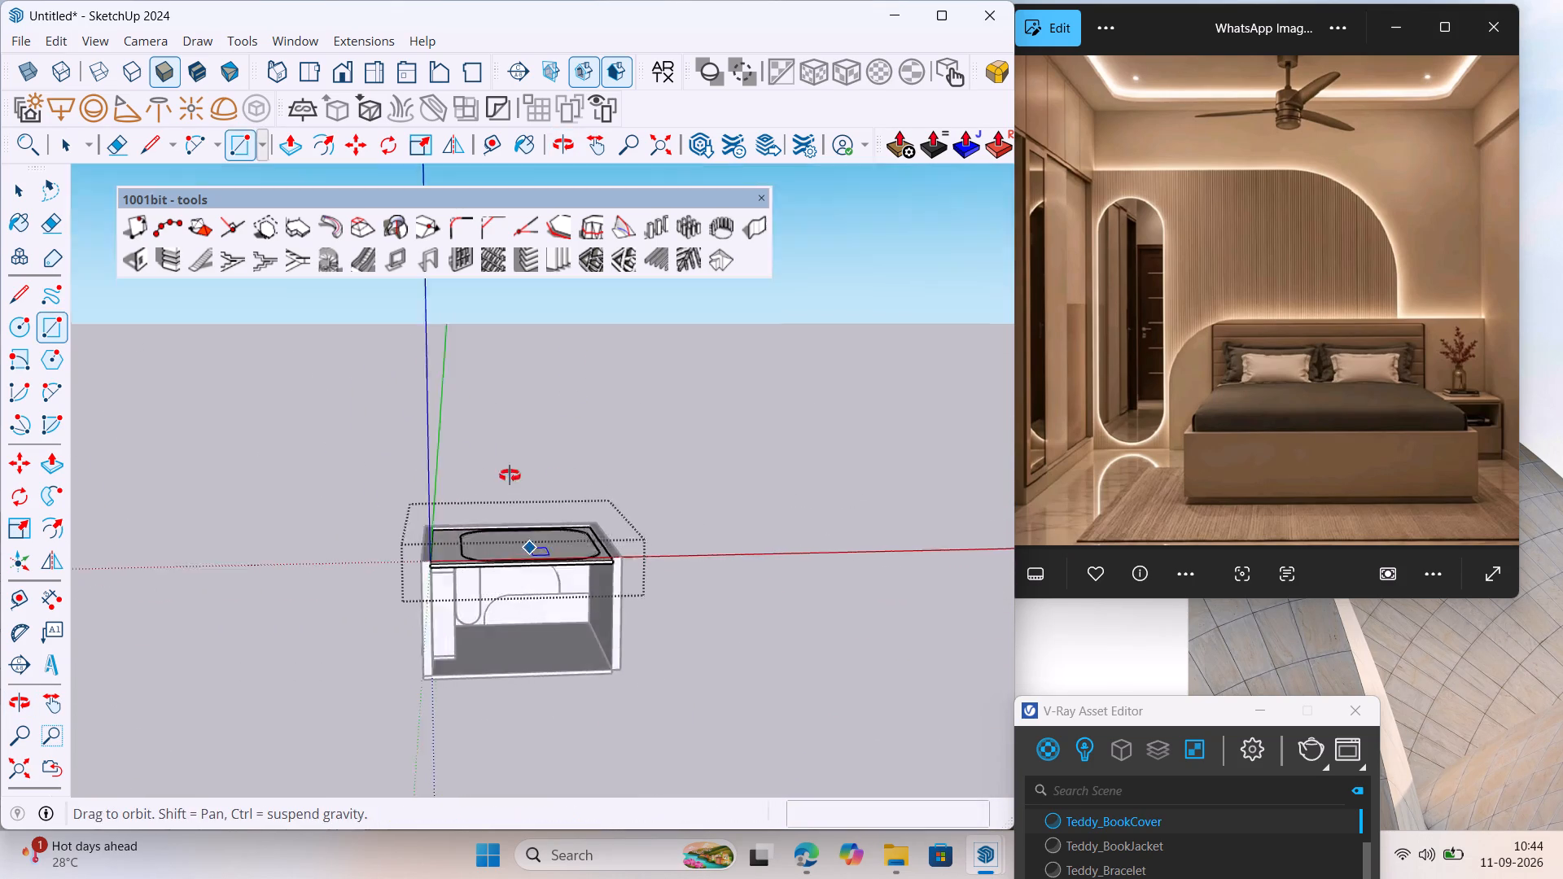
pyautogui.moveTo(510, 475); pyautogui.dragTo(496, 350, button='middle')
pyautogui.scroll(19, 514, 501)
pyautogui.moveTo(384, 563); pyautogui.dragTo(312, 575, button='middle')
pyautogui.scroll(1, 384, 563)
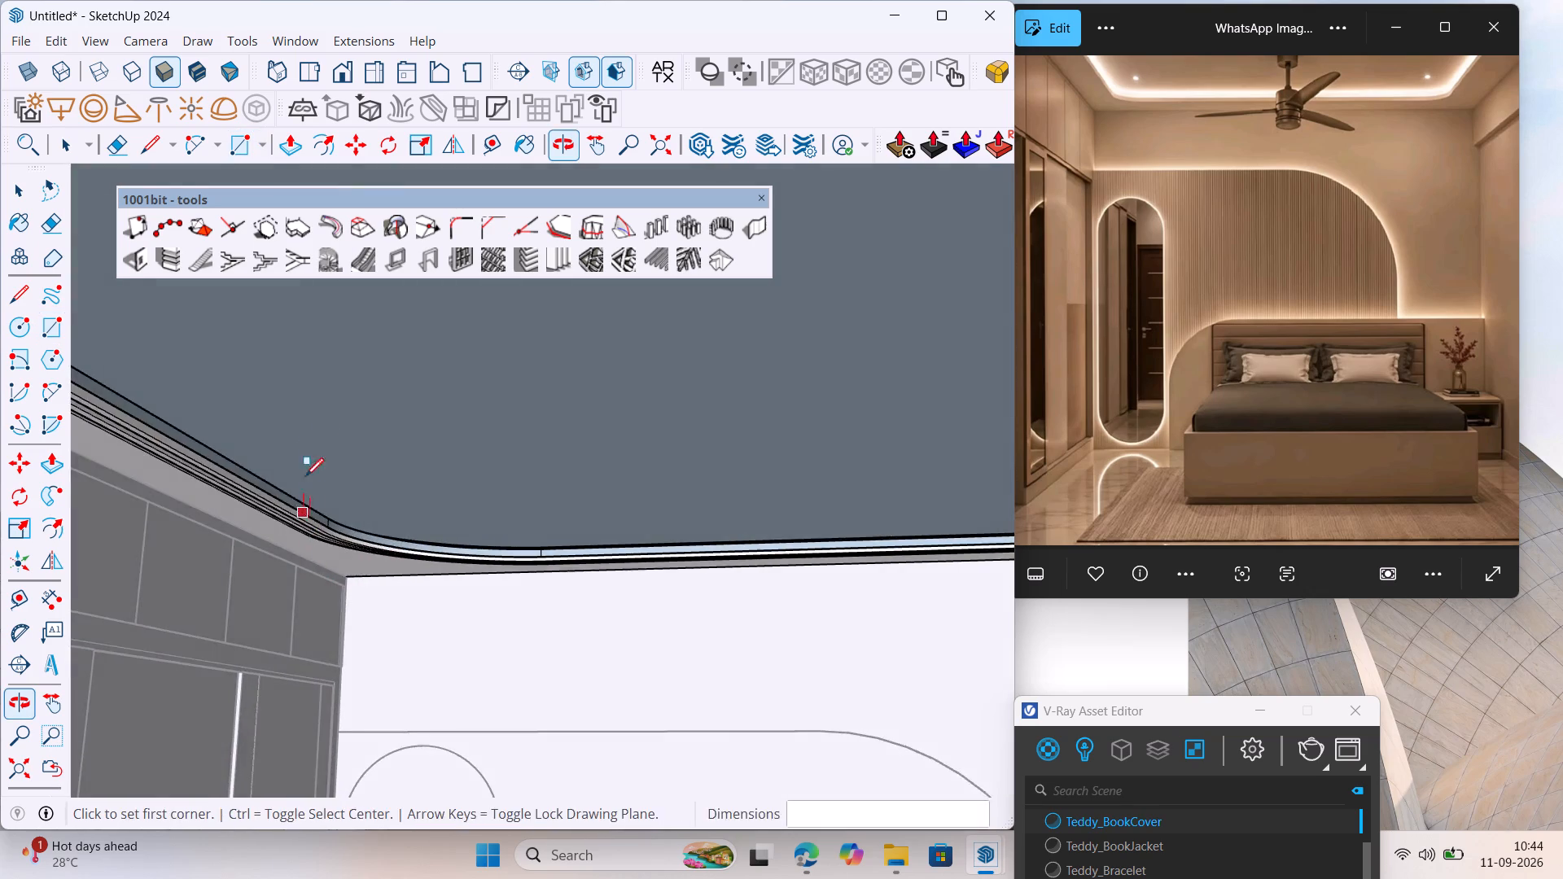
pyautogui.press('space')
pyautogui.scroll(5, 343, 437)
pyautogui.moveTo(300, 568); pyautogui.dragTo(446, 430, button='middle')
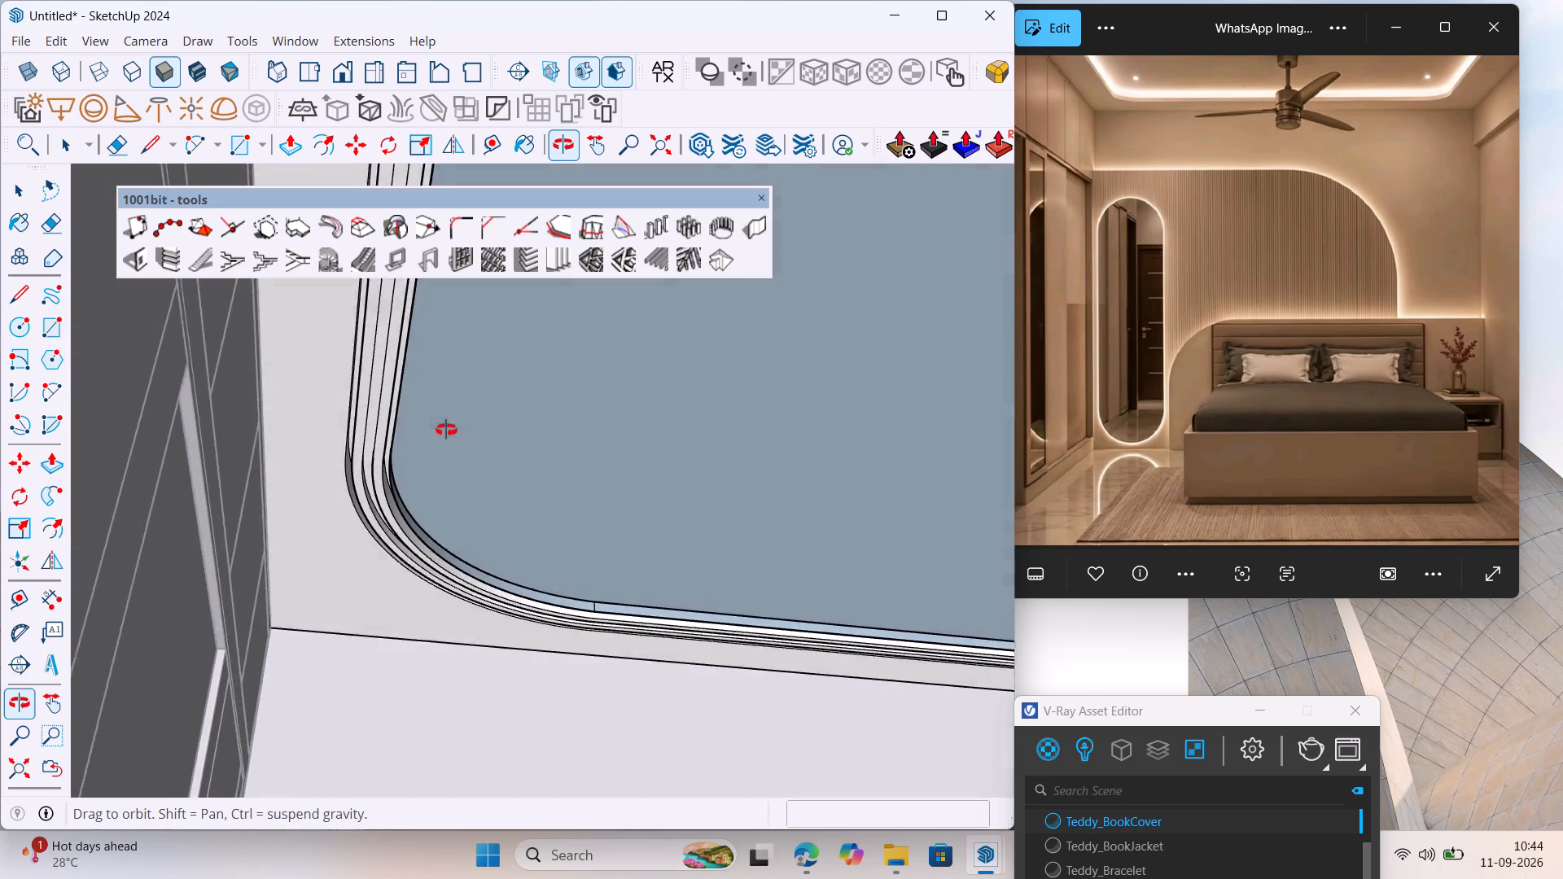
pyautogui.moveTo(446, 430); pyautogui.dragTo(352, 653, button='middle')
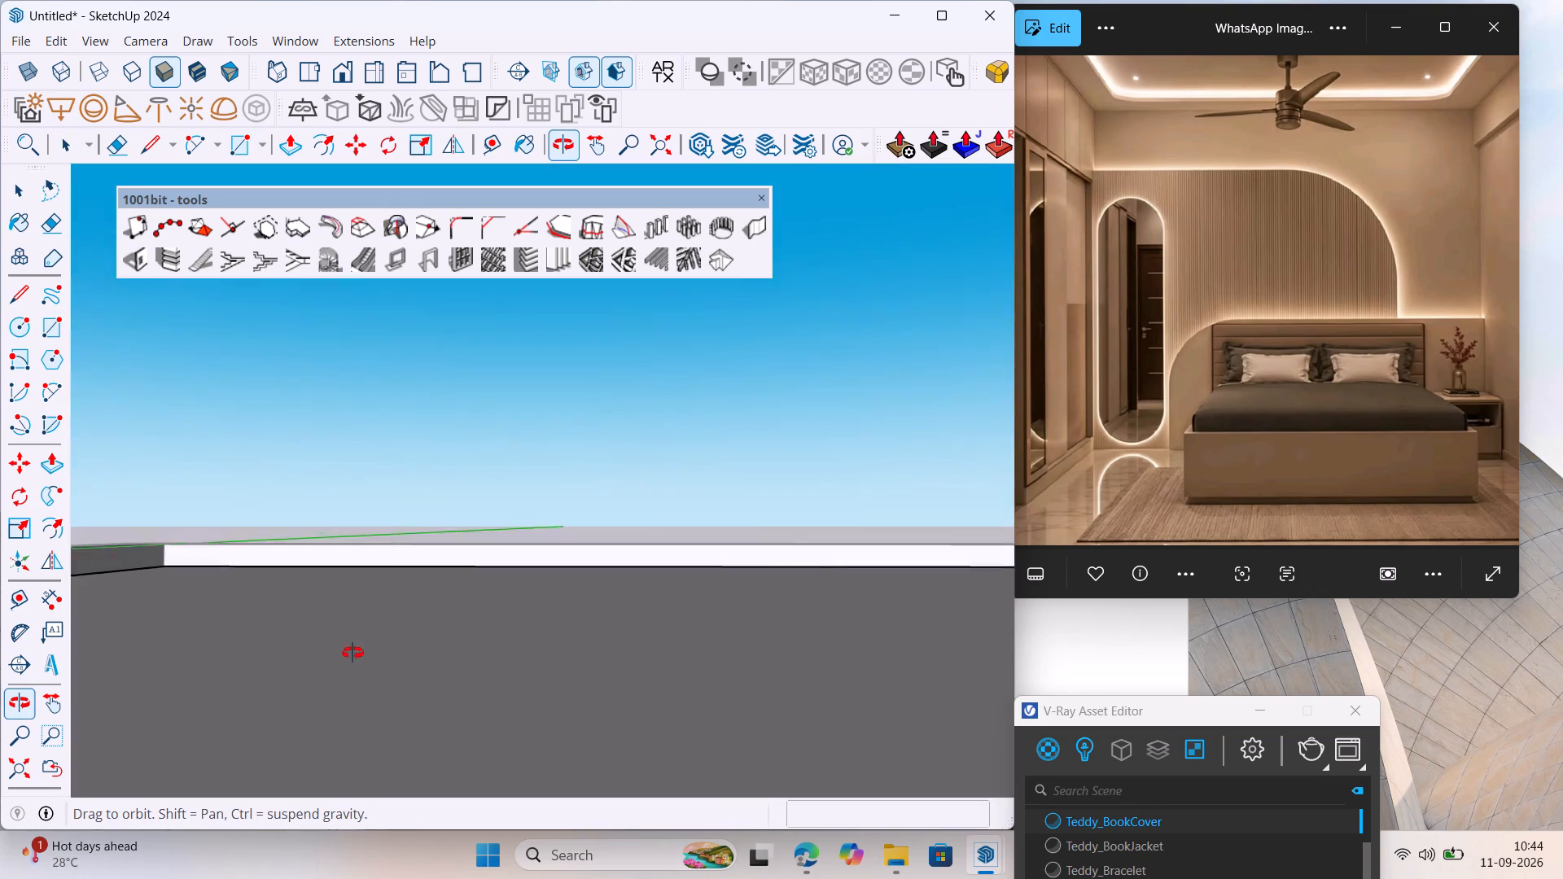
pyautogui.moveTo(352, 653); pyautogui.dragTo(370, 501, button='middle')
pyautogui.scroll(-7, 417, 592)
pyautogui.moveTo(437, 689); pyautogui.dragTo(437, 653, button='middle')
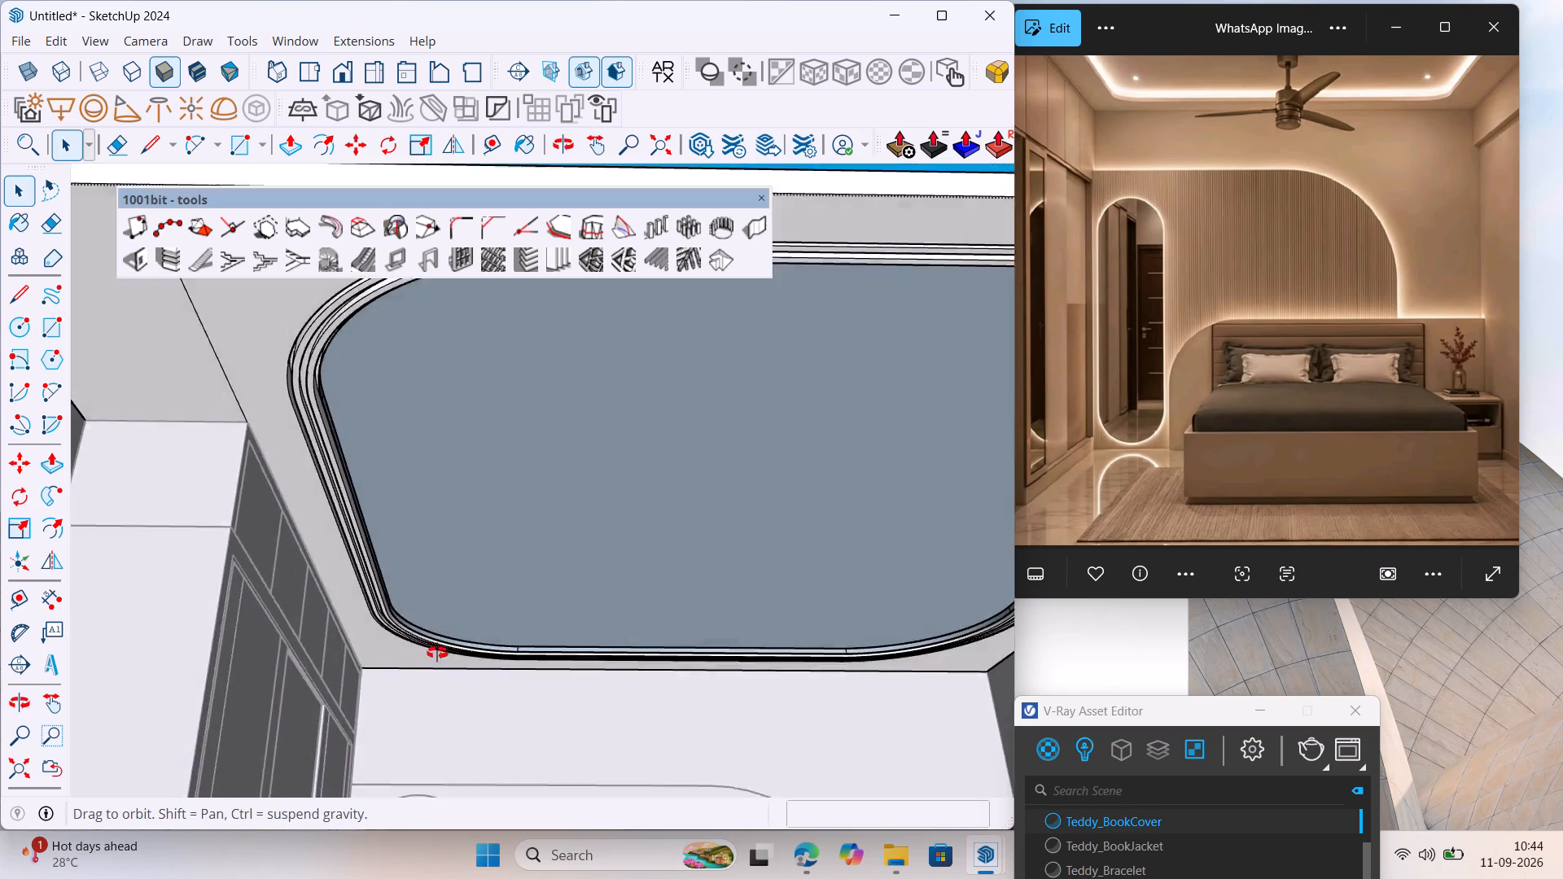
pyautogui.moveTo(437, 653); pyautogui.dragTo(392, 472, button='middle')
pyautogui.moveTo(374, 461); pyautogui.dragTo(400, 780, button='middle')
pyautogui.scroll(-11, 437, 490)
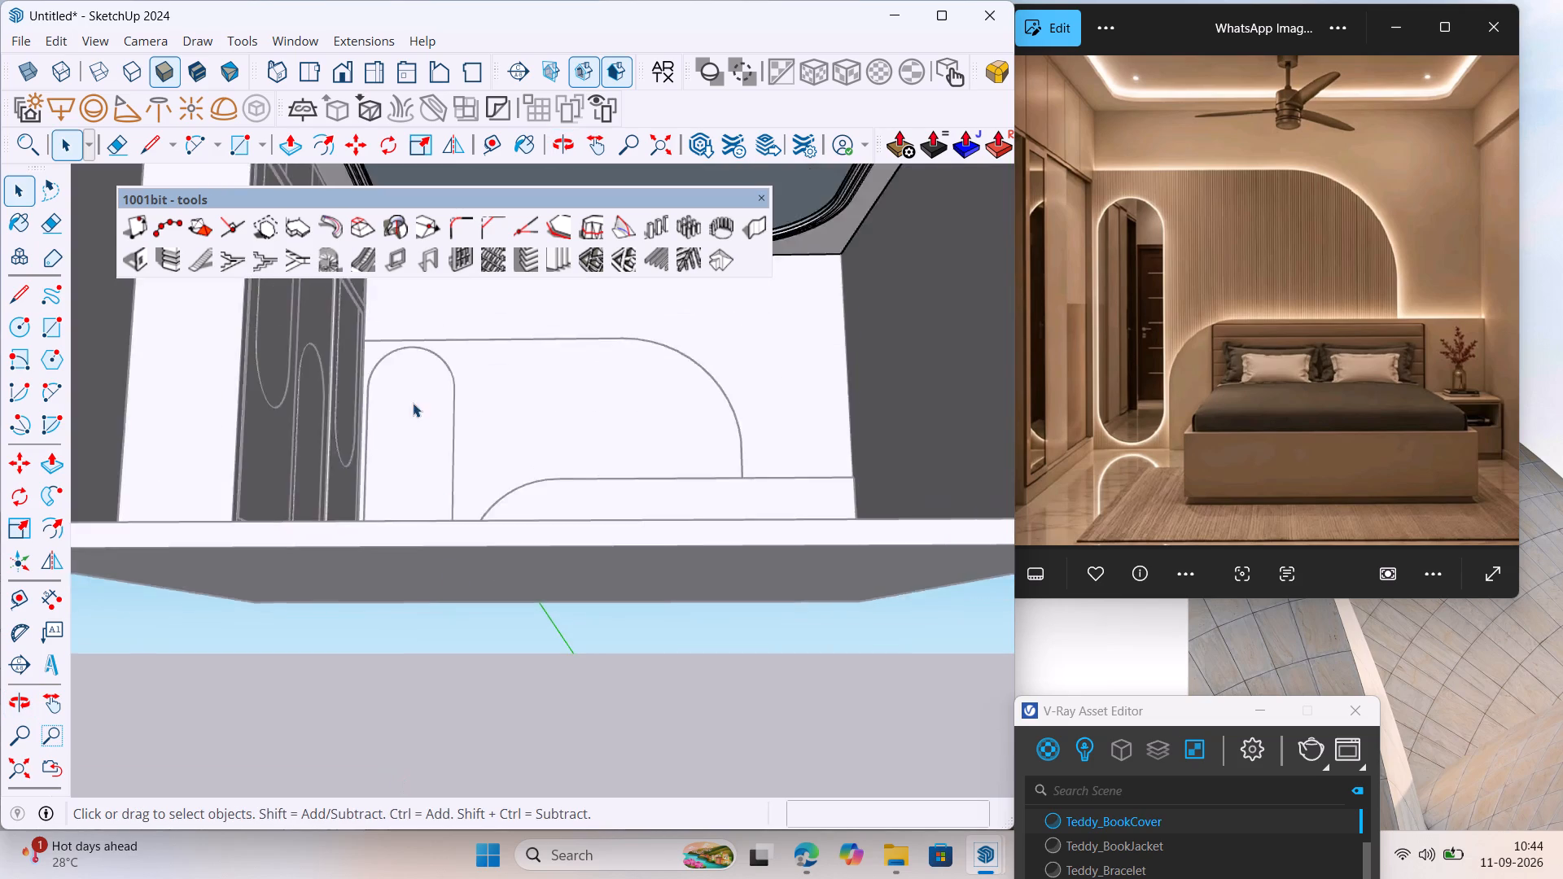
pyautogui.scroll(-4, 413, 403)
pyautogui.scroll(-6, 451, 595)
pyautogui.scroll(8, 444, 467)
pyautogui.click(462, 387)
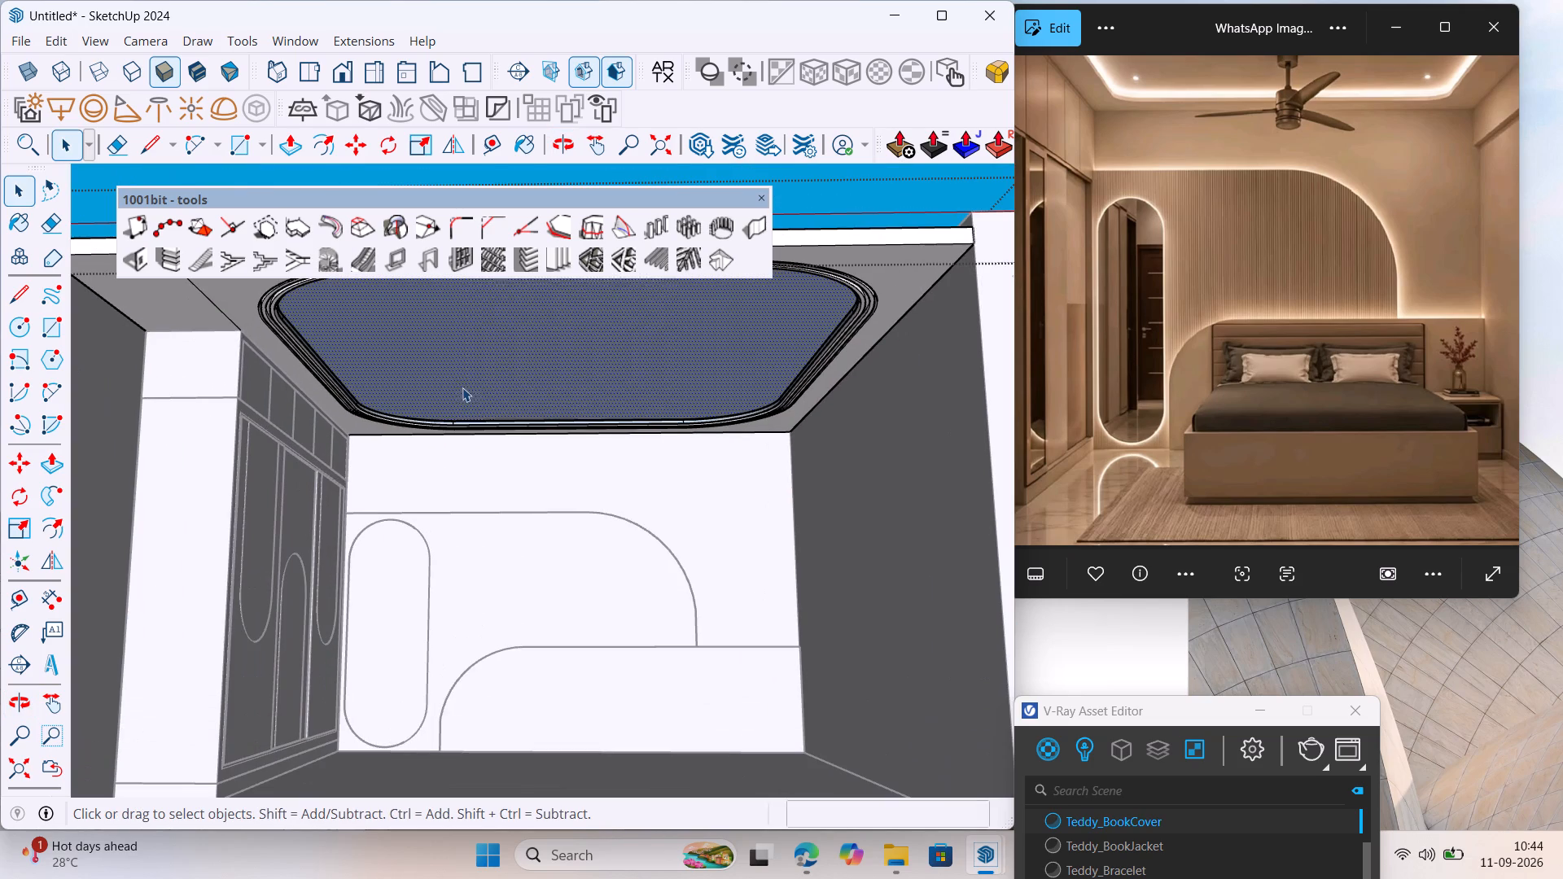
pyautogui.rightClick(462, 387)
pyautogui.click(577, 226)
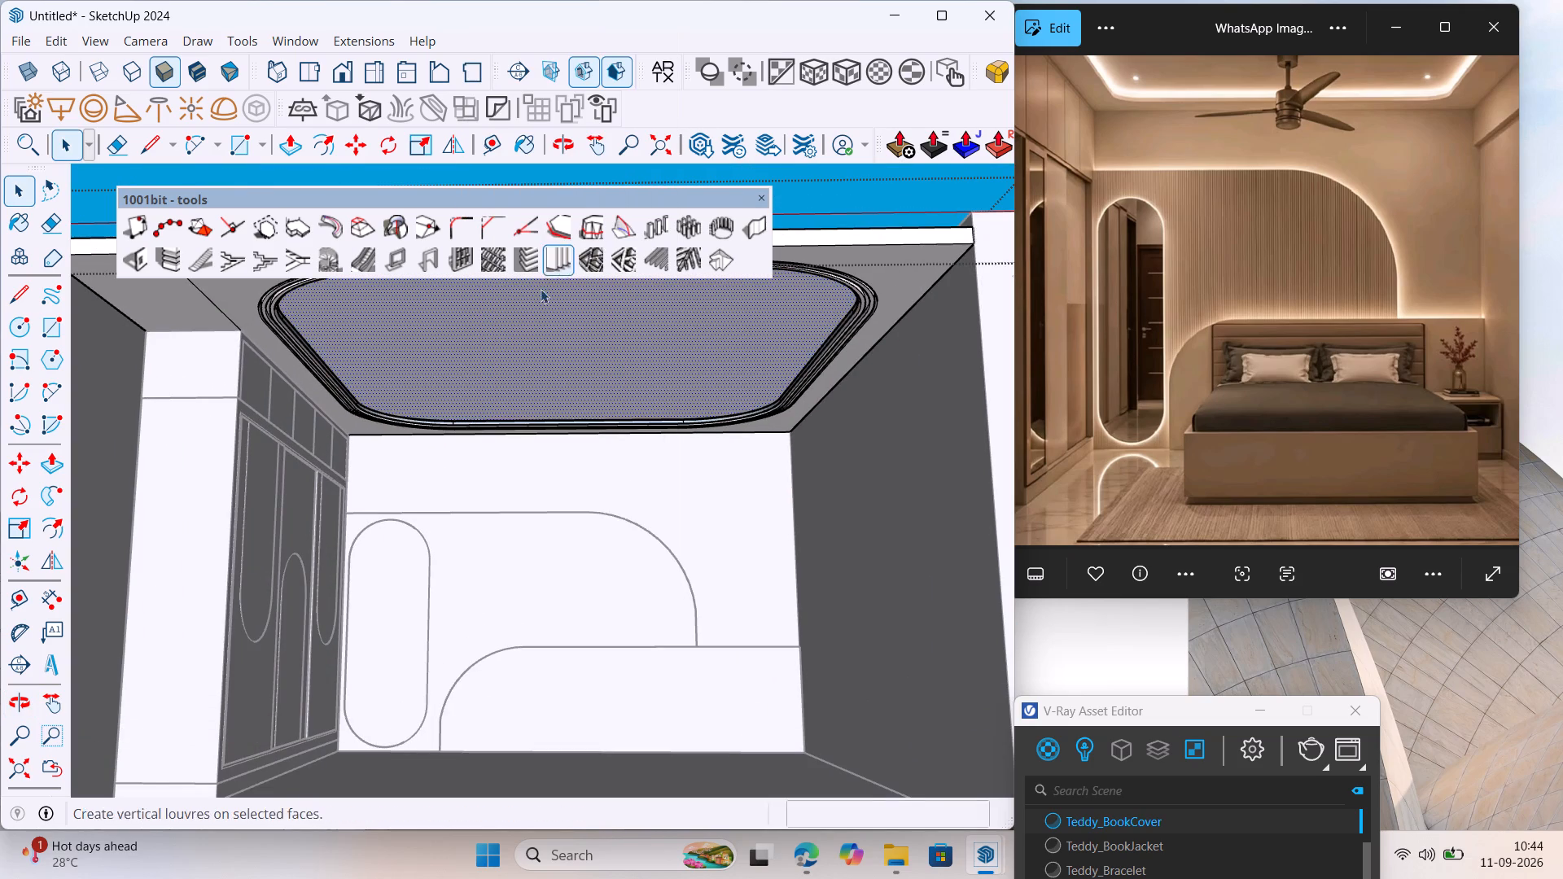
# Undo the face reversal, the covering rectangle and the raising of the false ceiling slab's outer outline.
pyautogui.scroll(20, 434, 367)
pyautogui.scroll(-4, 369, 503)
pyautogui.moveTo(390, 425); pyautogui.dragTo(437, 279, button='middle')
pyautogui.hotkey('ctrl', 'z')
pyautogui.hotkey('ctrl', 'z')
pyautogui.hotkey('ctrl', 'z')
pyautogui.hotkey('ctrl', 'z')
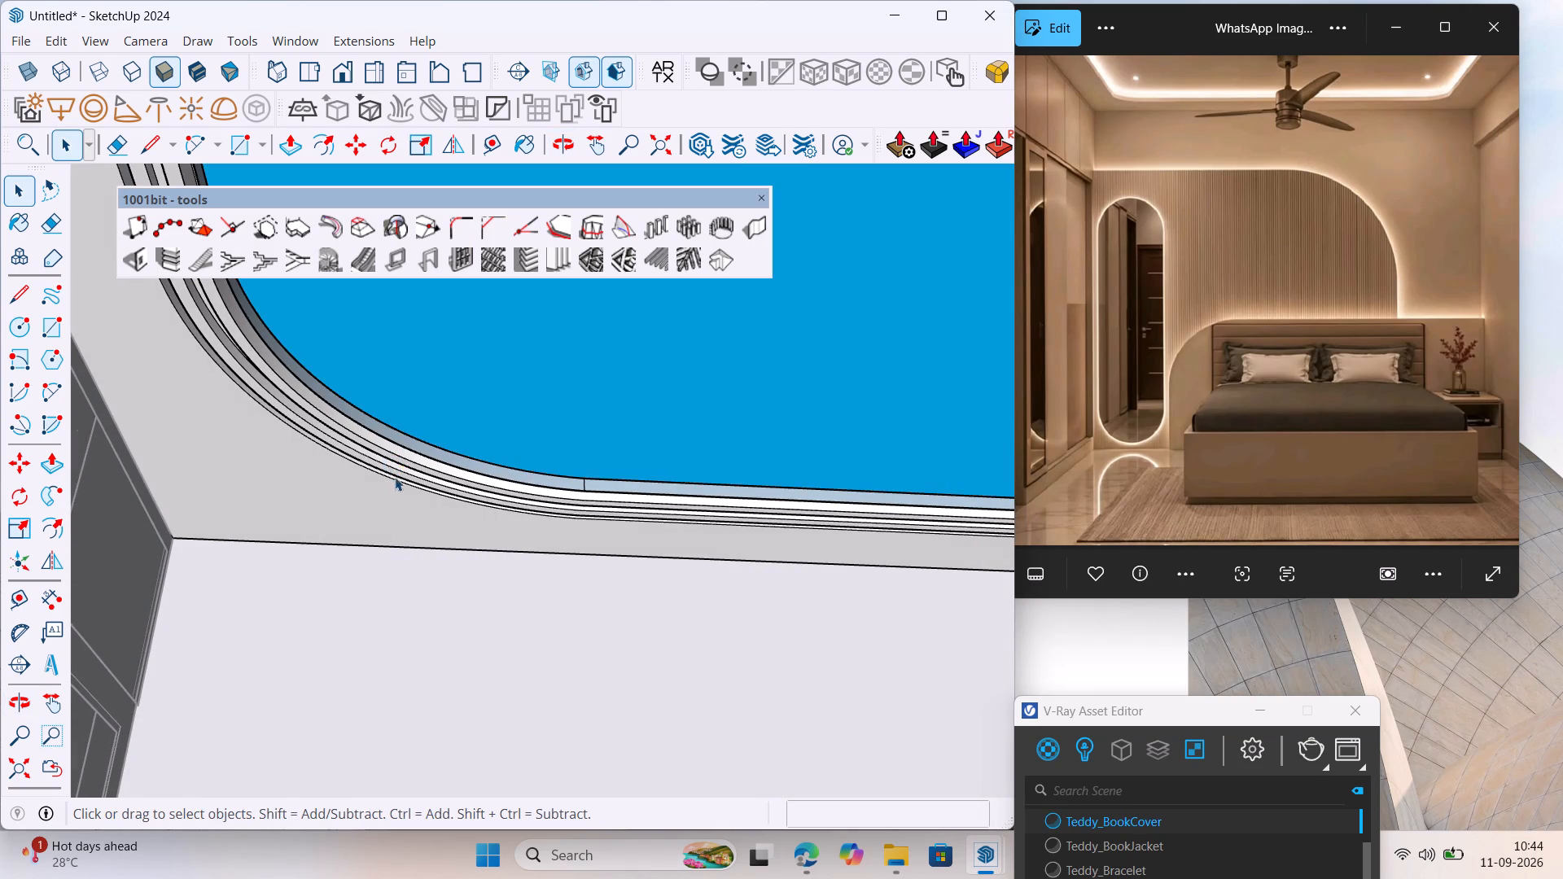
pyautogui.moveTo(397, 509); pyautogui.dragTo(418, 823, button='middle')
pyautogui.scroll(-7, 410, 523)
pyautogui.moveTo(399, 605); pyautogui.dragTo(420, 623, button='middle')
pyautogui.scroll(6, 337, 636)
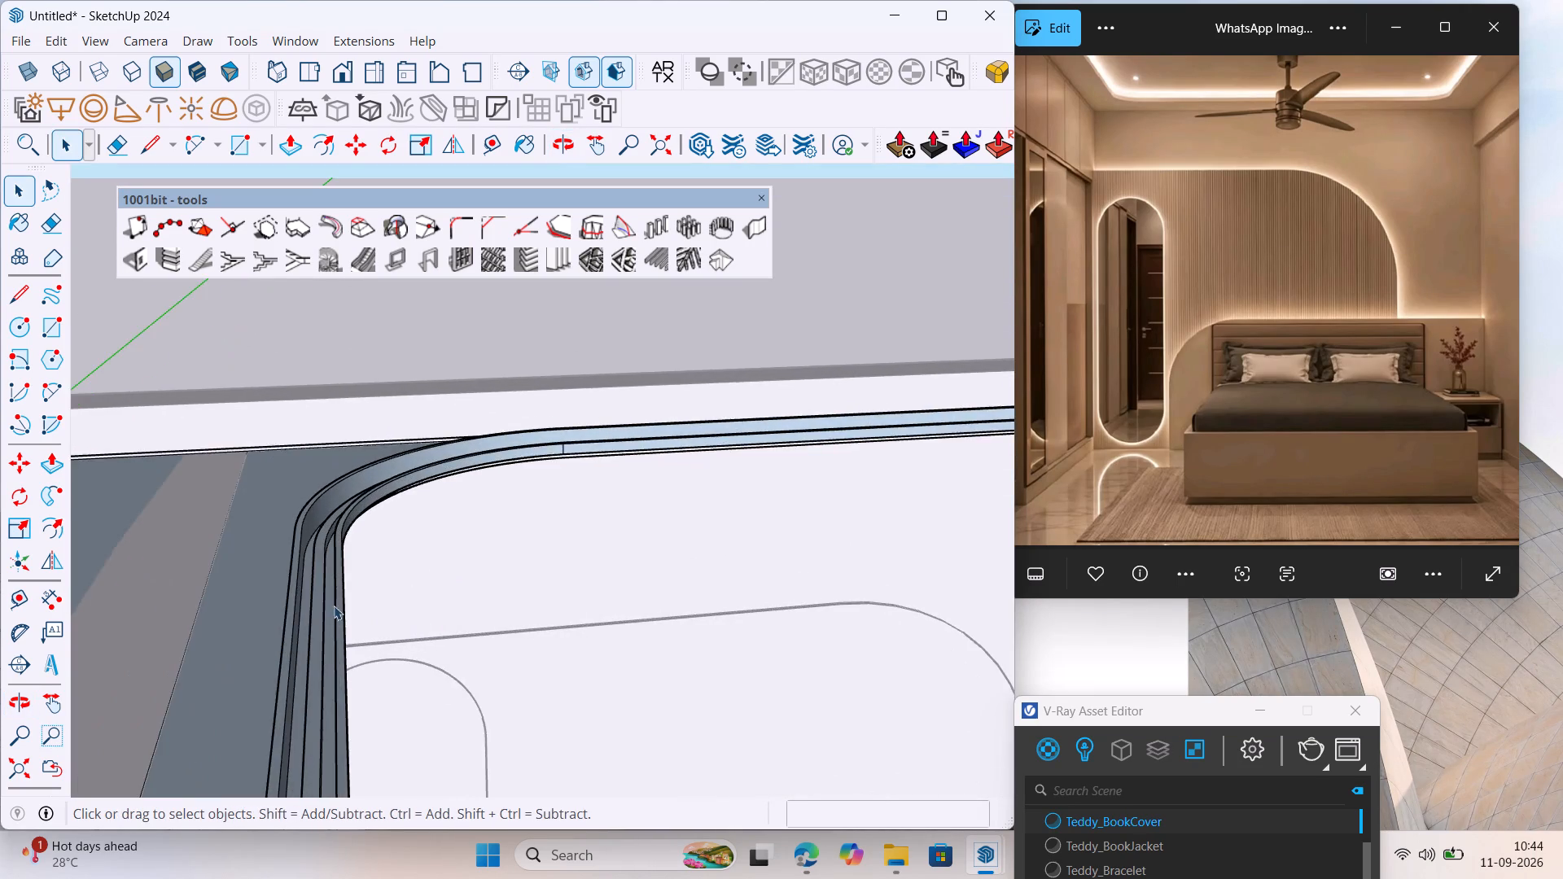
pyautogui.moveTo(333, 606); pyautogui.dragTo(296, 245, button='middle')
pyautogui.hotkey('ctrl', 'z')
pyautogui.hotkey('ctrl', 'z')
pyautogui.scroll(1, 344, 436)
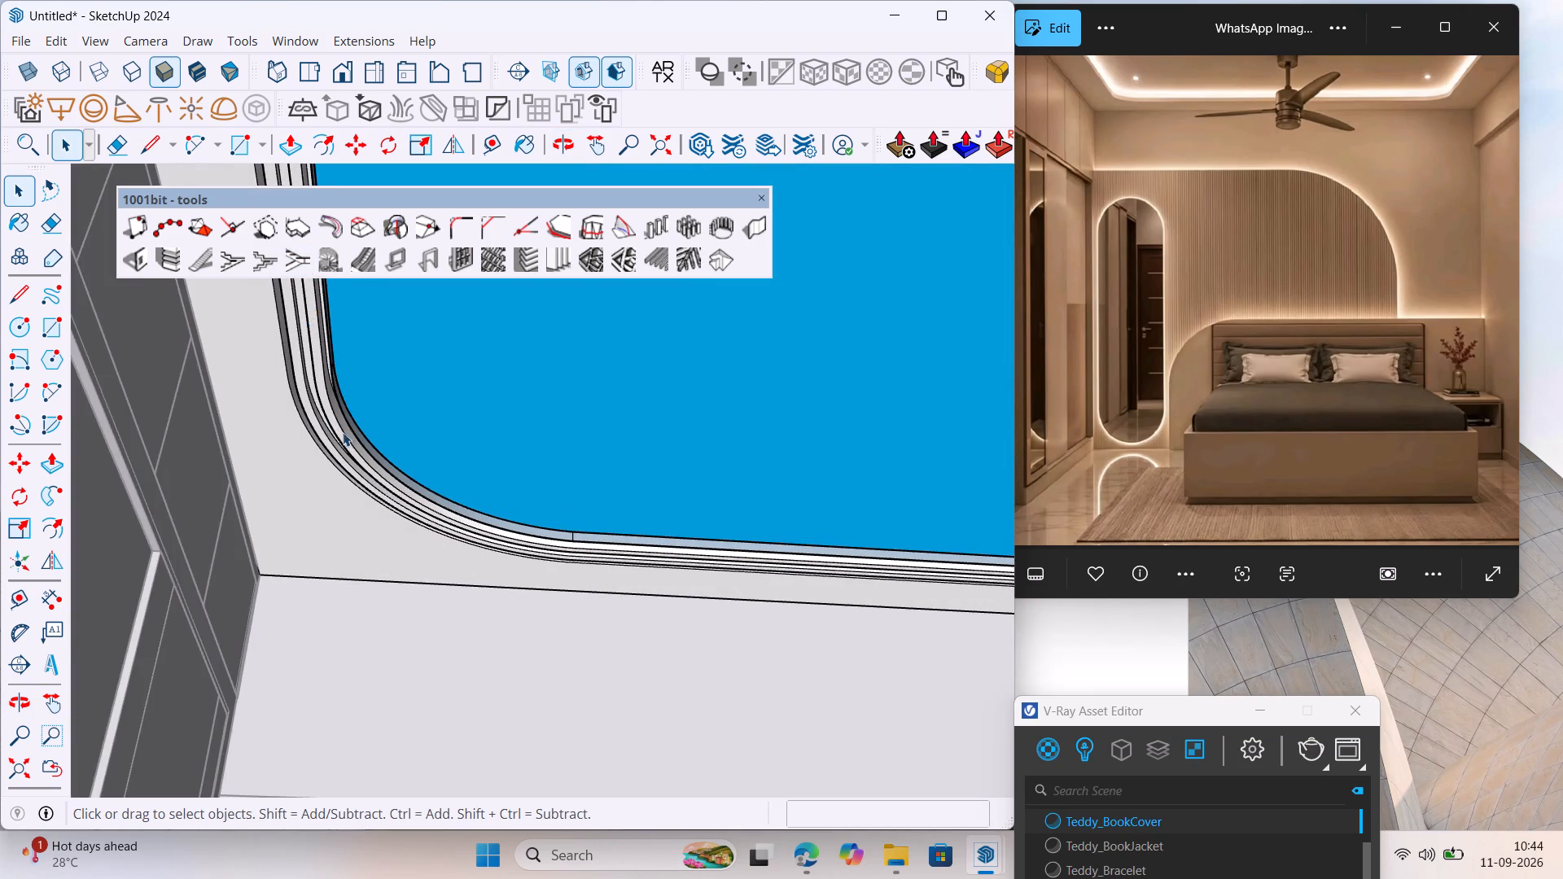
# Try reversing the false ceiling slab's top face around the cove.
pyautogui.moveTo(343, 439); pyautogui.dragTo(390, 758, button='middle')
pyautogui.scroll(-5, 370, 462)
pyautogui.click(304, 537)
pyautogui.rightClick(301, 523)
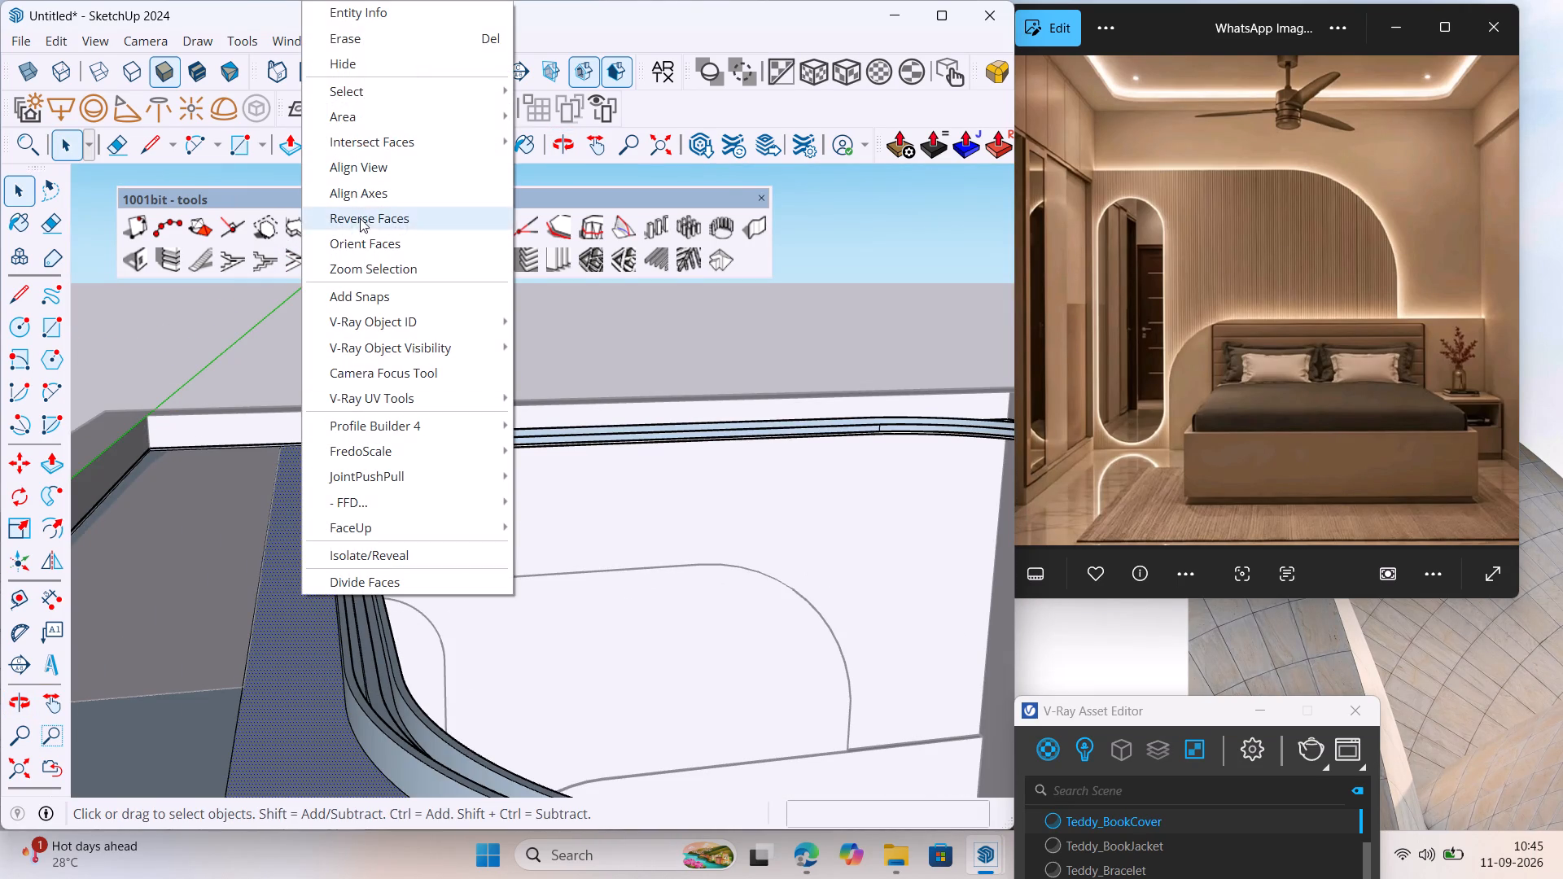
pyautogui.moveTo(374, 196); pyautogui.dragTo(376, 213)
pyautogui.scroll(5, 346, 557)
# Undo the top face reversal and the earlier cove edits, back to the plain slab with its rounded opening.
pyautogui.hotkey('ctrl', 'z')
pyautogui.hotkey('ctrl', 'z')
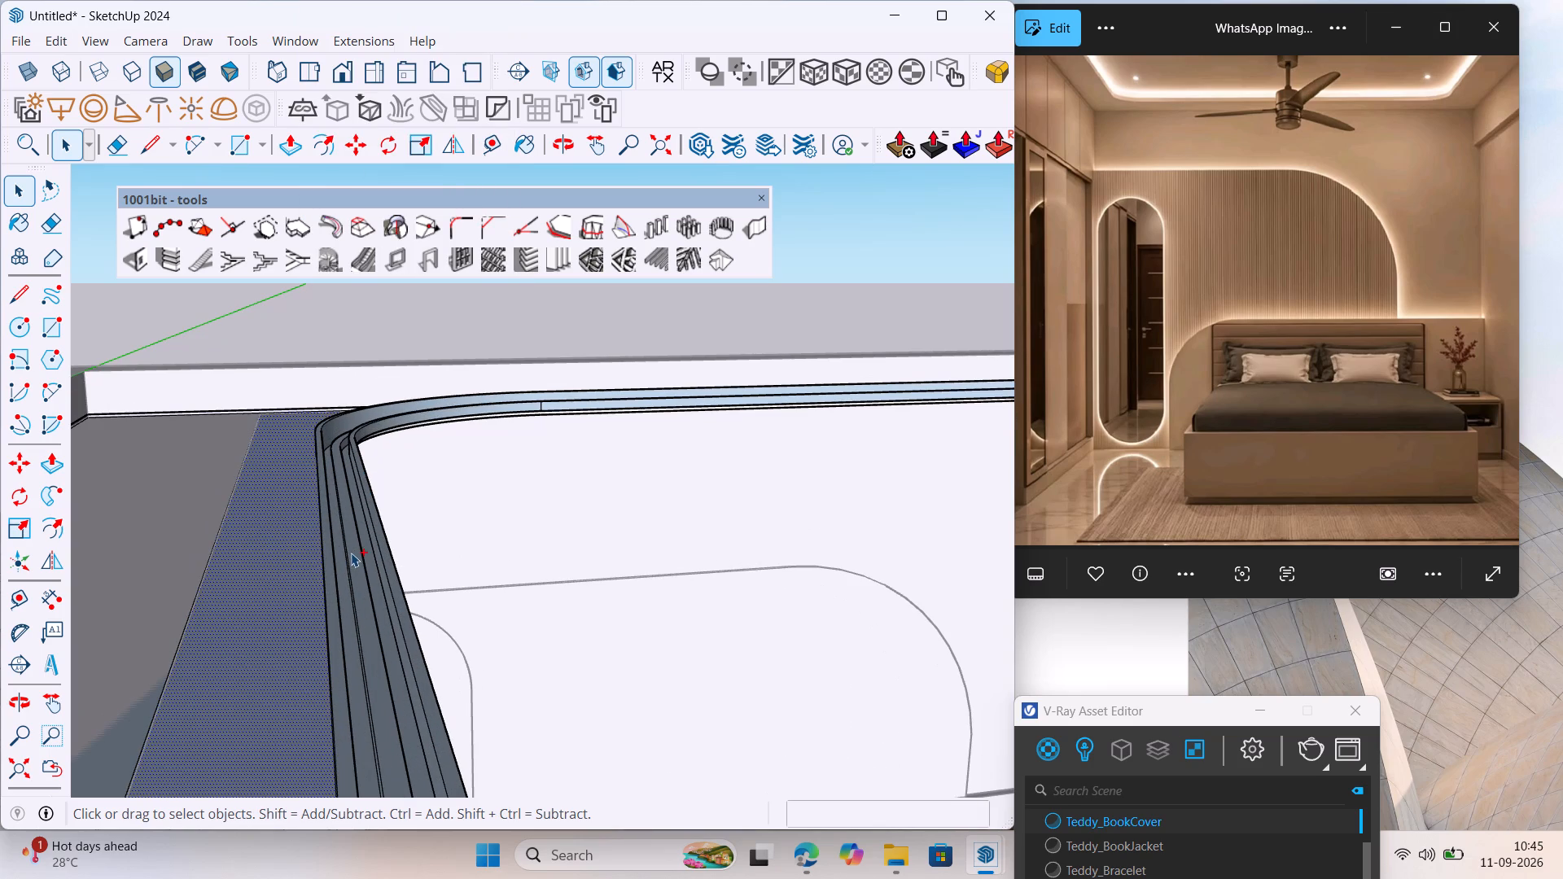
pyautogui.hotkey('ctrl', 'z')
pyautogui.hotkey('ctrl', 'z')
pyautogui.hotkey('ctrl', 'z')
pyautogui.hotkey('ctrl', 'z')
pyautogui.hotkey('ctrl', 'z')
pyautogui.hotkey('ctrl', 'z')
pyautogui.hotkey('ctrl', 'z')
pyautogui.hotkey('ctrl', 'z')
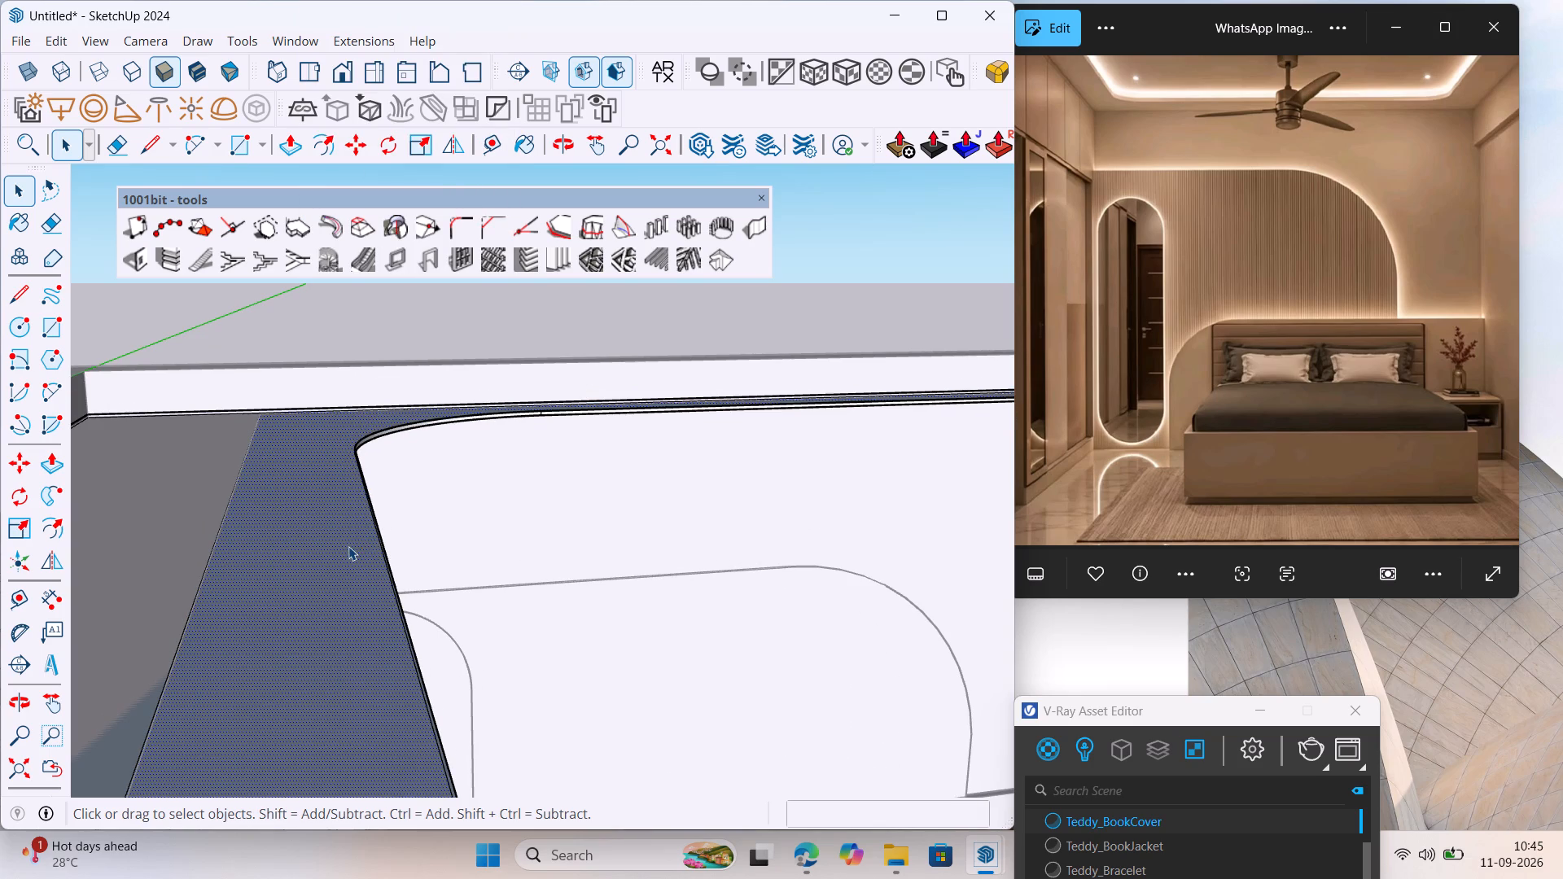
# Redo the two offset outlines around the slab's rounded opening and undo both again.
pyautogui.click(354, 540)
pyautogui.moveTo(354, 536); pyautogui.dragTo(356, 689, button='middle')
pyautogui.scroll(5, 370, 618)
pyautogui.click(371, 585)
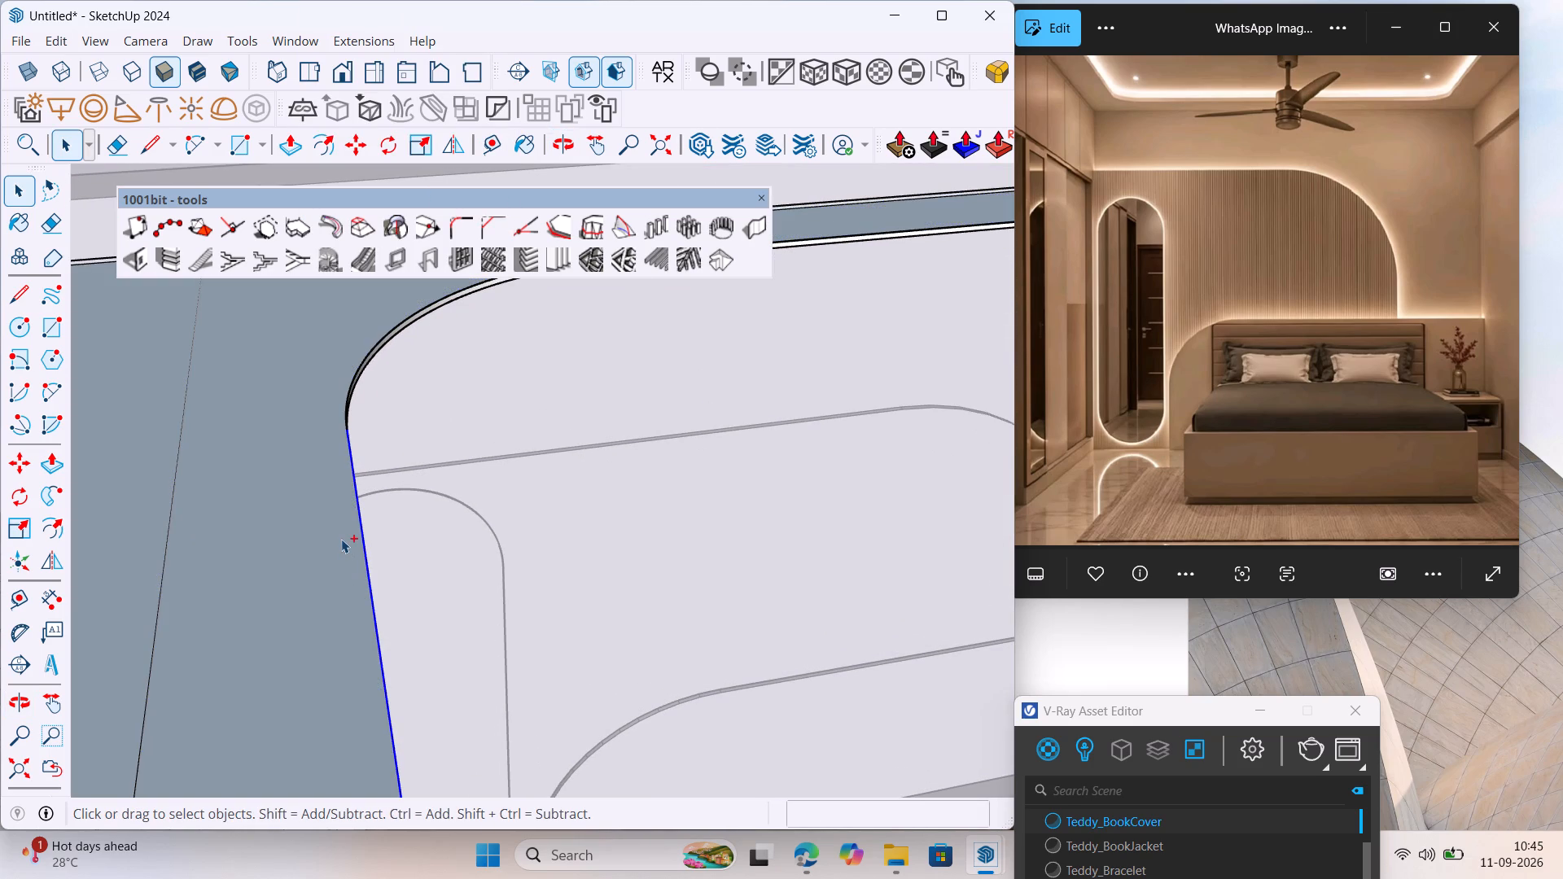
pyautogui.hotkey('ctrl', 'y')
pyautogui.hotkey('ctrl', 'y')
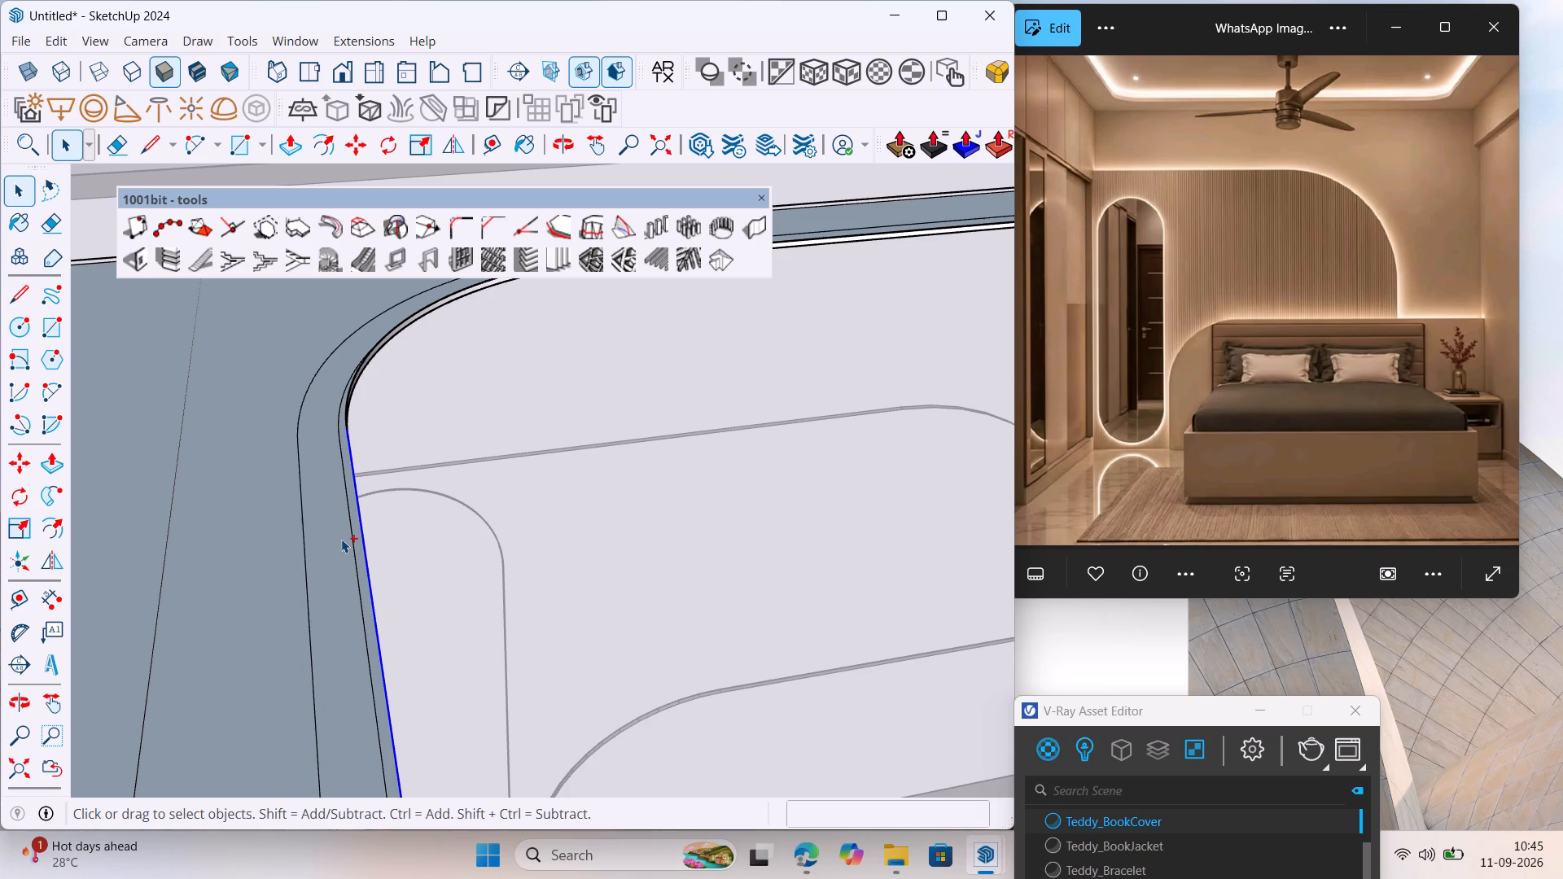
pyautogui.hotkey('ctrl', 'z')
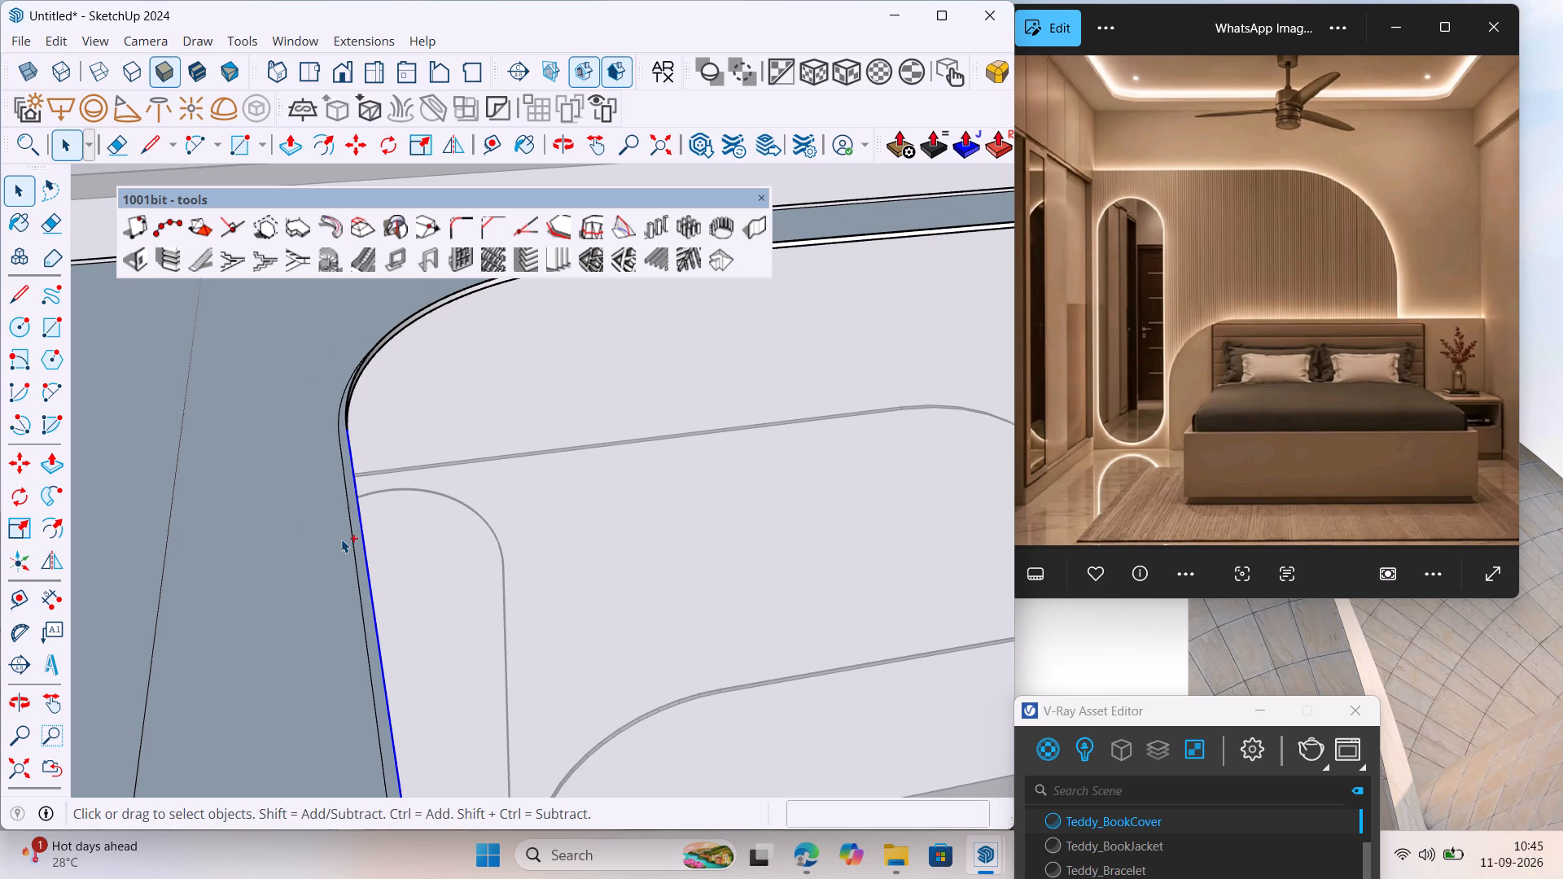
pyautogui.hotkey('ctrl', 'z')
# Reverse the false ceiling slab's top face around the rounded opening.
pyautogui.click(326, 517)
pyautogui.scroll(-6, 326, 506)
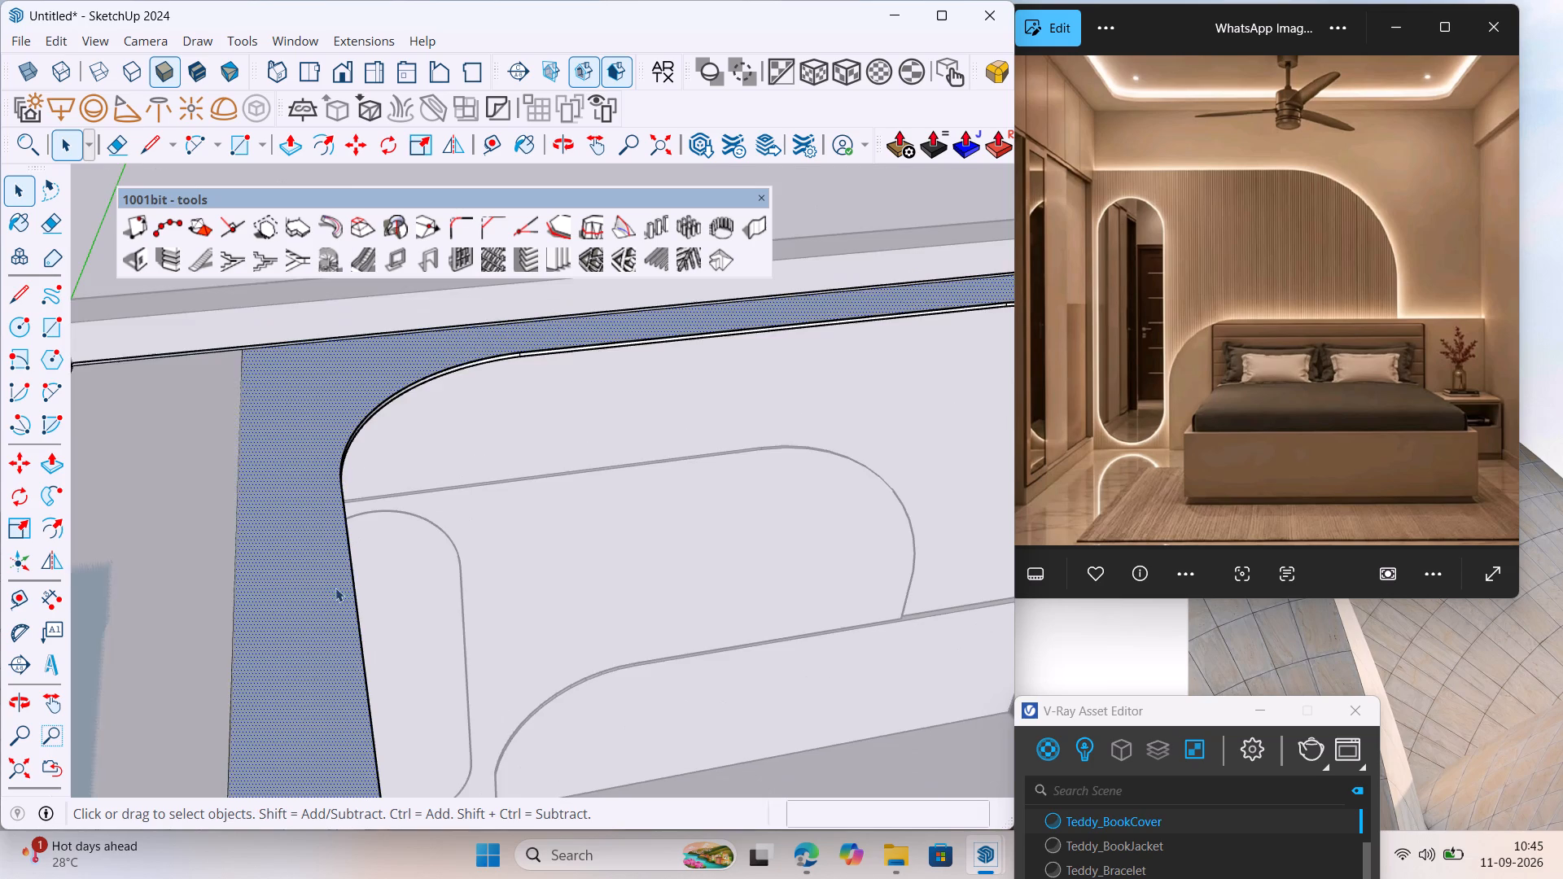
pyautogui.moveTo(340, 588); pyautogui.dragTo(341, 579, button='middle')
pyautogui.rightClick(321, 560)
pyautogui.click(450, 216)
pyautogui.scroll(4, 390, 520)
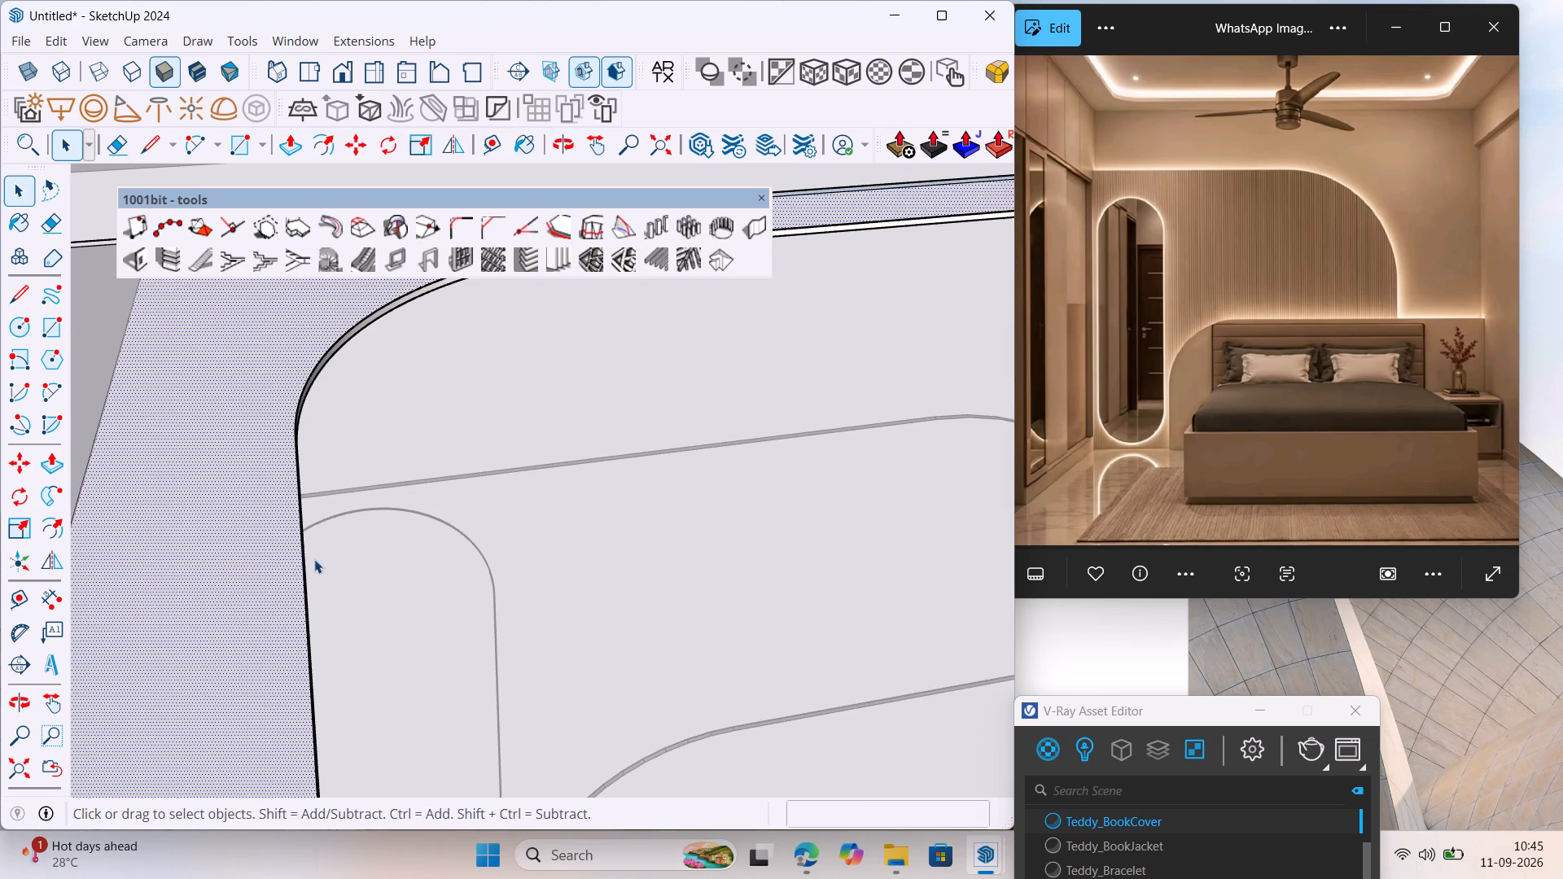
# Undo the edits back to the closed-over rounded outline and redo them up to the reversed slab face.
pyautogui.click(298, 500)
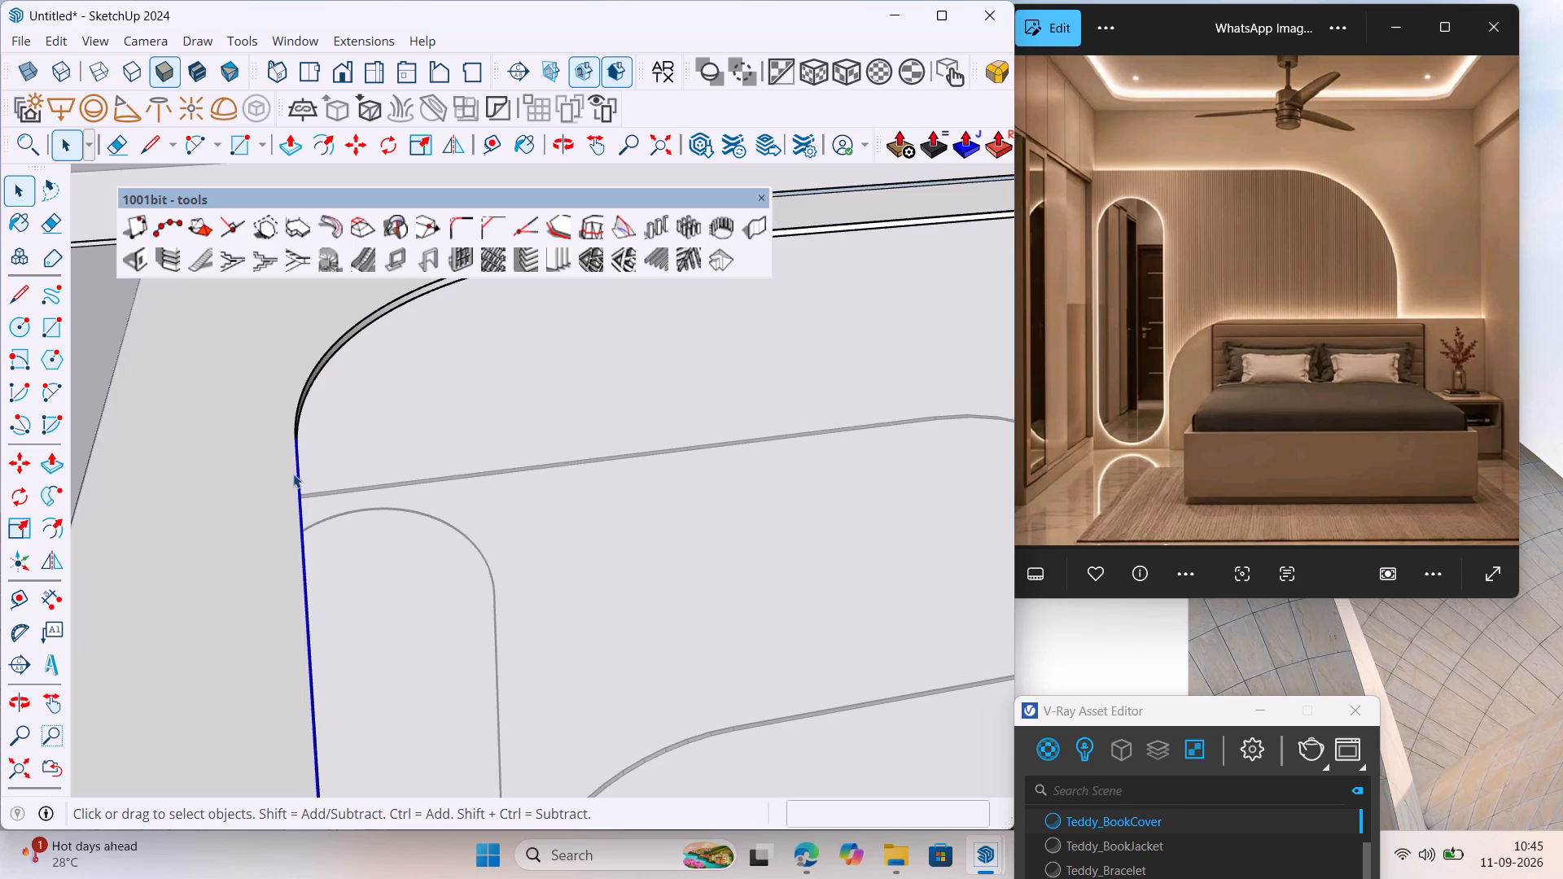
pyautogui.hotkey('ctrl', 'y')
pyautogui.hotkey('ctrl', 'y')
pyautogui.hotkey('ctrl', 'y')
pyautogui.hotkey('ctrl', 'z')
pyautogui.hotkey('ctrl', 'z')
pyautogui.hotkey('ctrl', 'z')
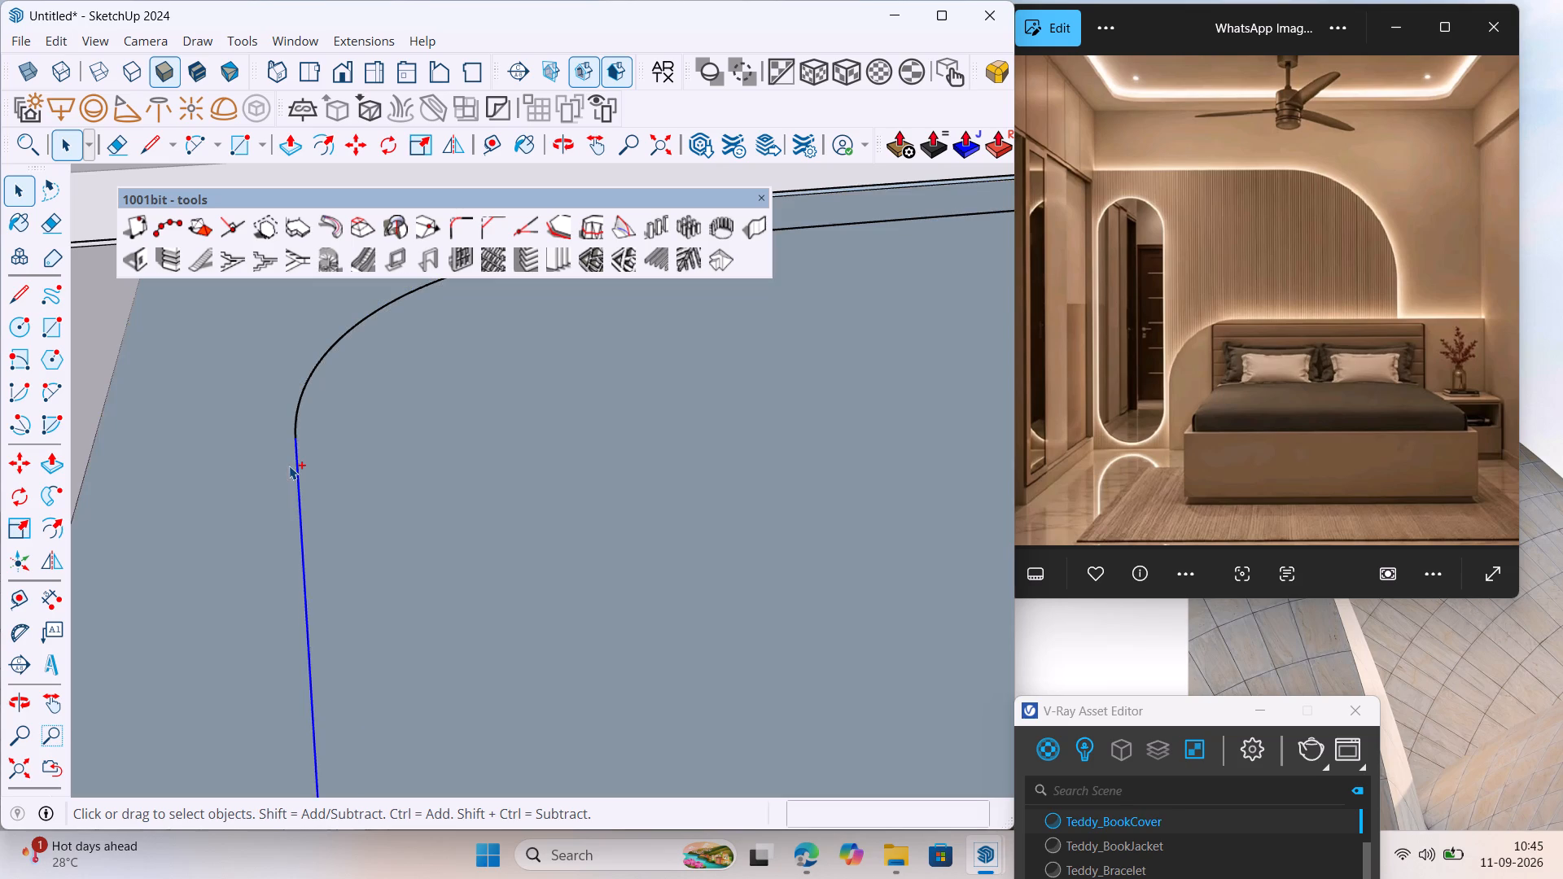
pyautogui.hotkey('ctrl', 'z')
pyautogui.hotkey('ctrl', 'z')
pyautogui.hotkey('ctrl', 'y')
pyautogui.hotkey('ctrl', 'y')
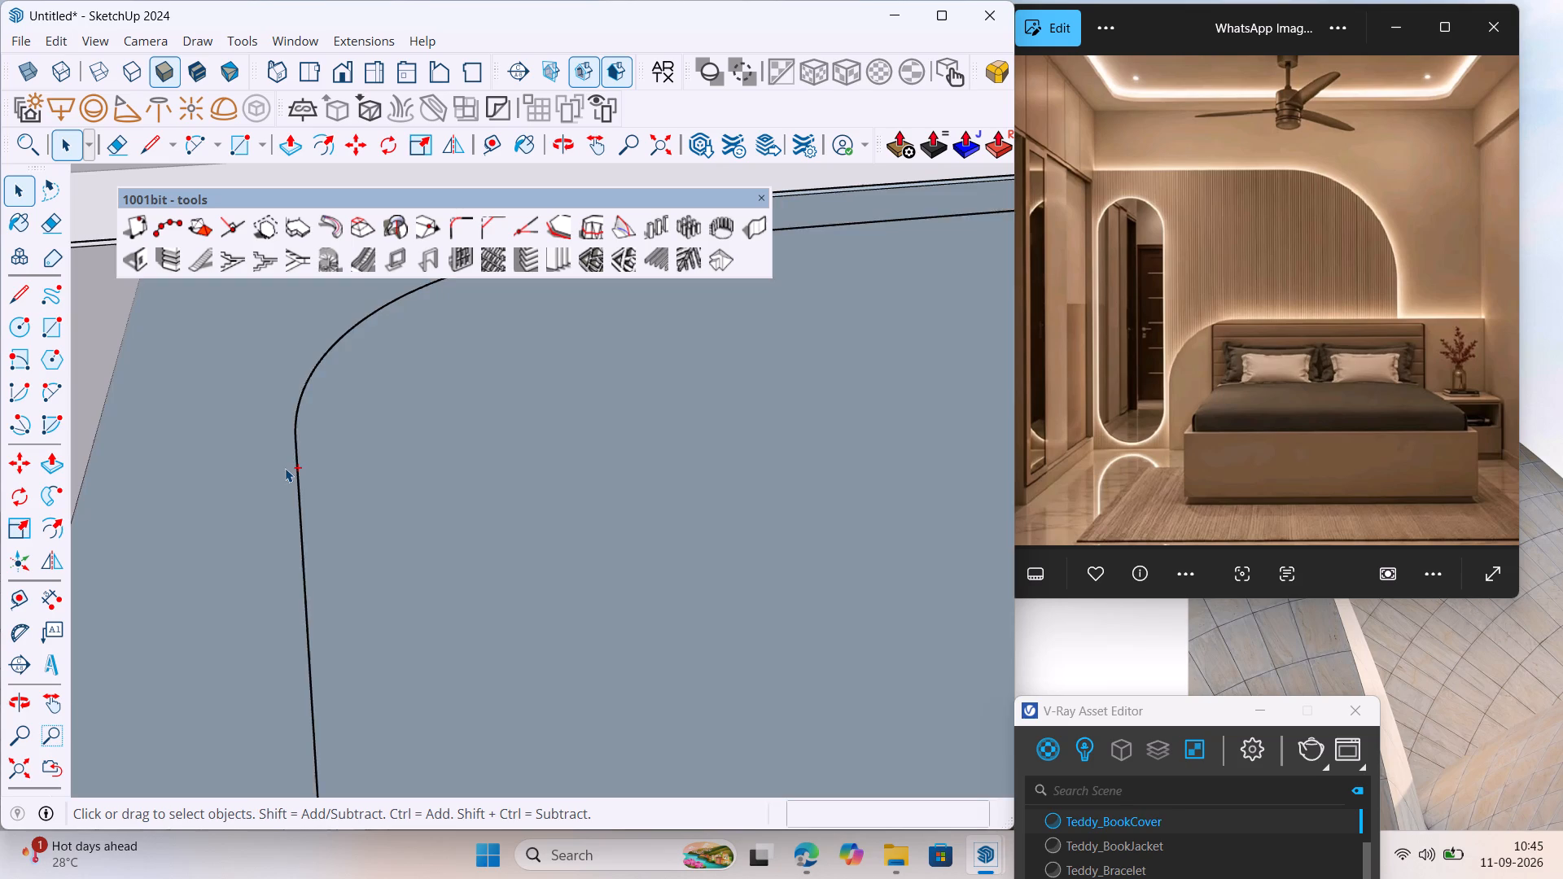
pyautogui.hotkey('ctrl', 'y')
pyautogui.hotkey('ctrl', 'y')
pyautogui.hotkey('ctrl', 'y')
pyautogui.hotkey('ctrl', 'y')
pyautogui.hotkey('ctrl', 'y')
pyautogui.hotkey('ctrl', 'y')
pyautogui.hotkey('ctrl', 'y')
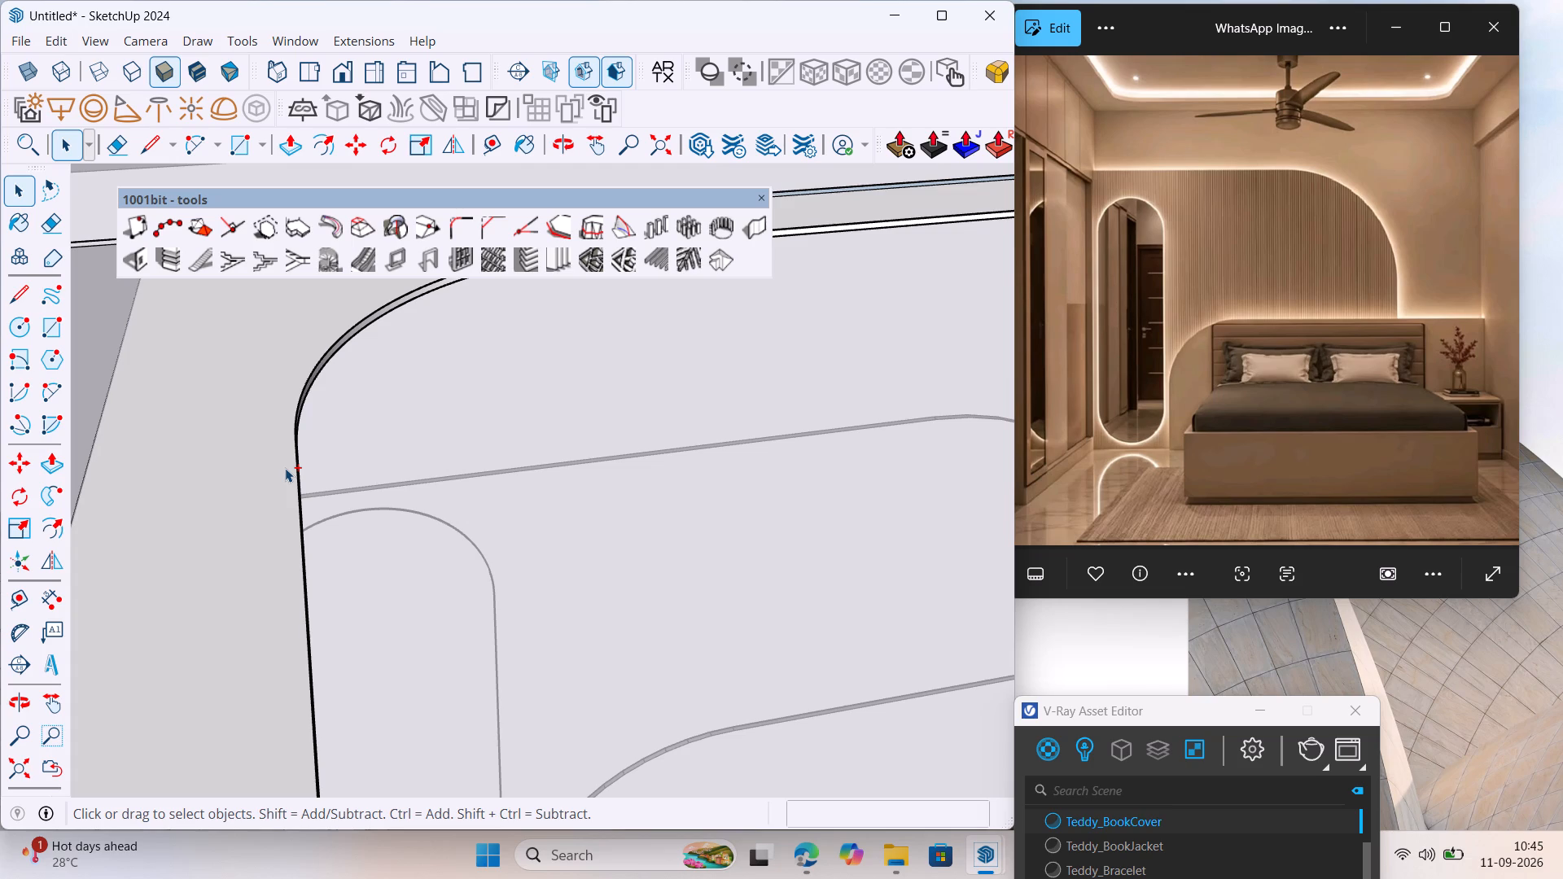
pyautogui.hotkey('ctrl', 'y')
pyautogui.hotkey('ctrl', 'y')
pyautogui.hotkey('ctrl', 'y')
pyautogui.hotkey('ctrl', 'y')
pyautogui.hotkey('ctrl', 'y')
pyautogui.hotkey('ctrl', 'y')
# Delete the edge dividing the wardrobe-side strip from the rest of the false ceiling slab's top face.
pyautogui.scroll(-20, 60, 409)
pyautogui.scroll(-6, 60, 409)
pyautogui.moveTo(296, 492); pyautogui.dragTo(280, 396, button='middle')
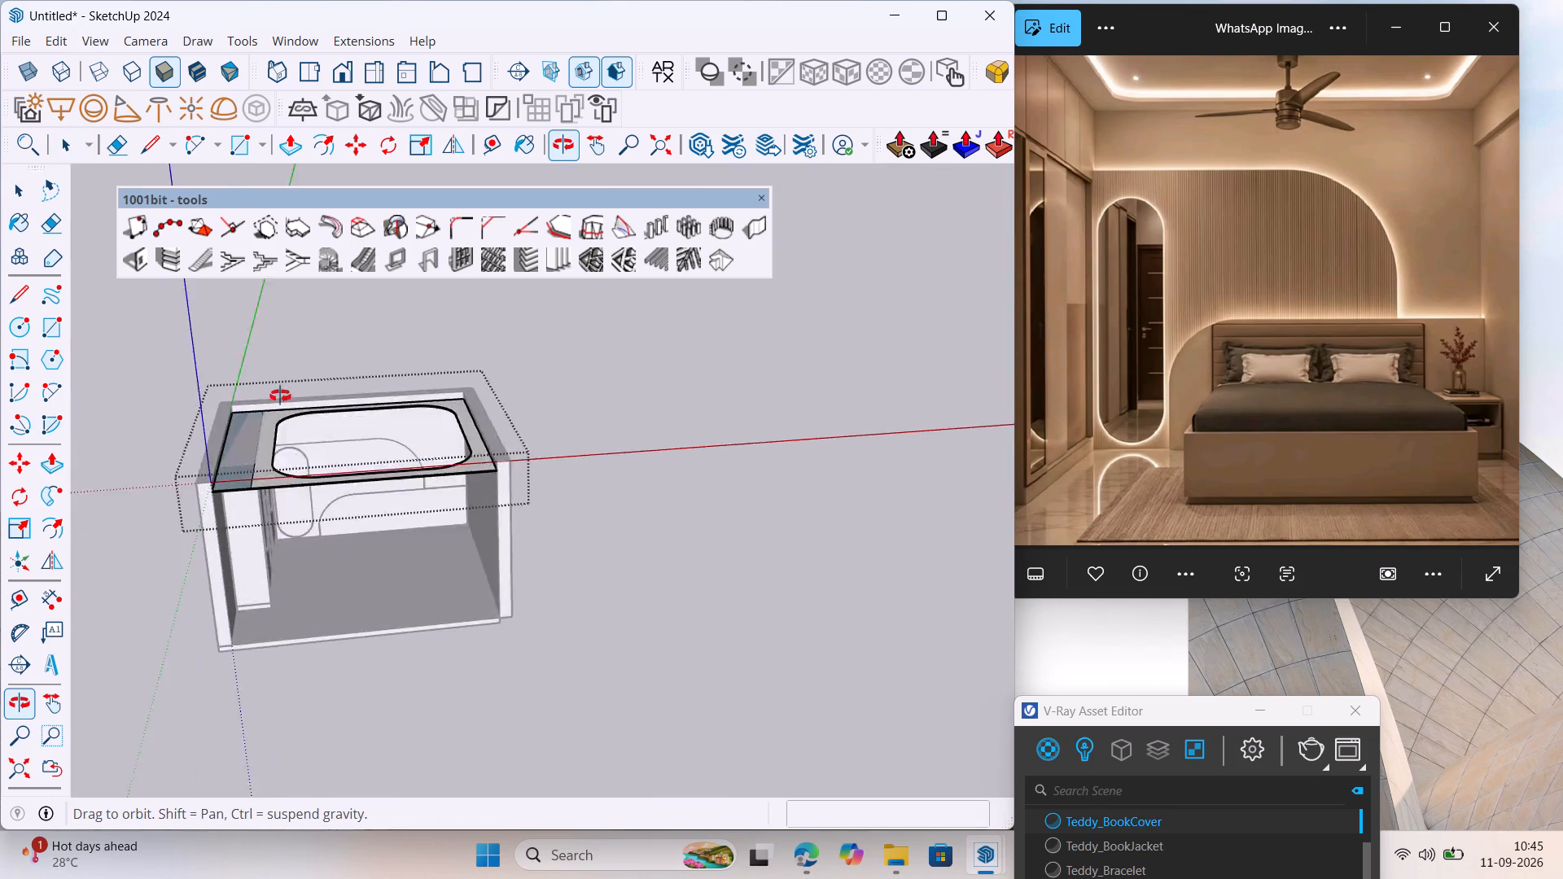
pyautogui.moveTo(280, 396); pyautogui.dragTo(256, 448, button='middle')
pyautogui.scroll(11, 264, 457)
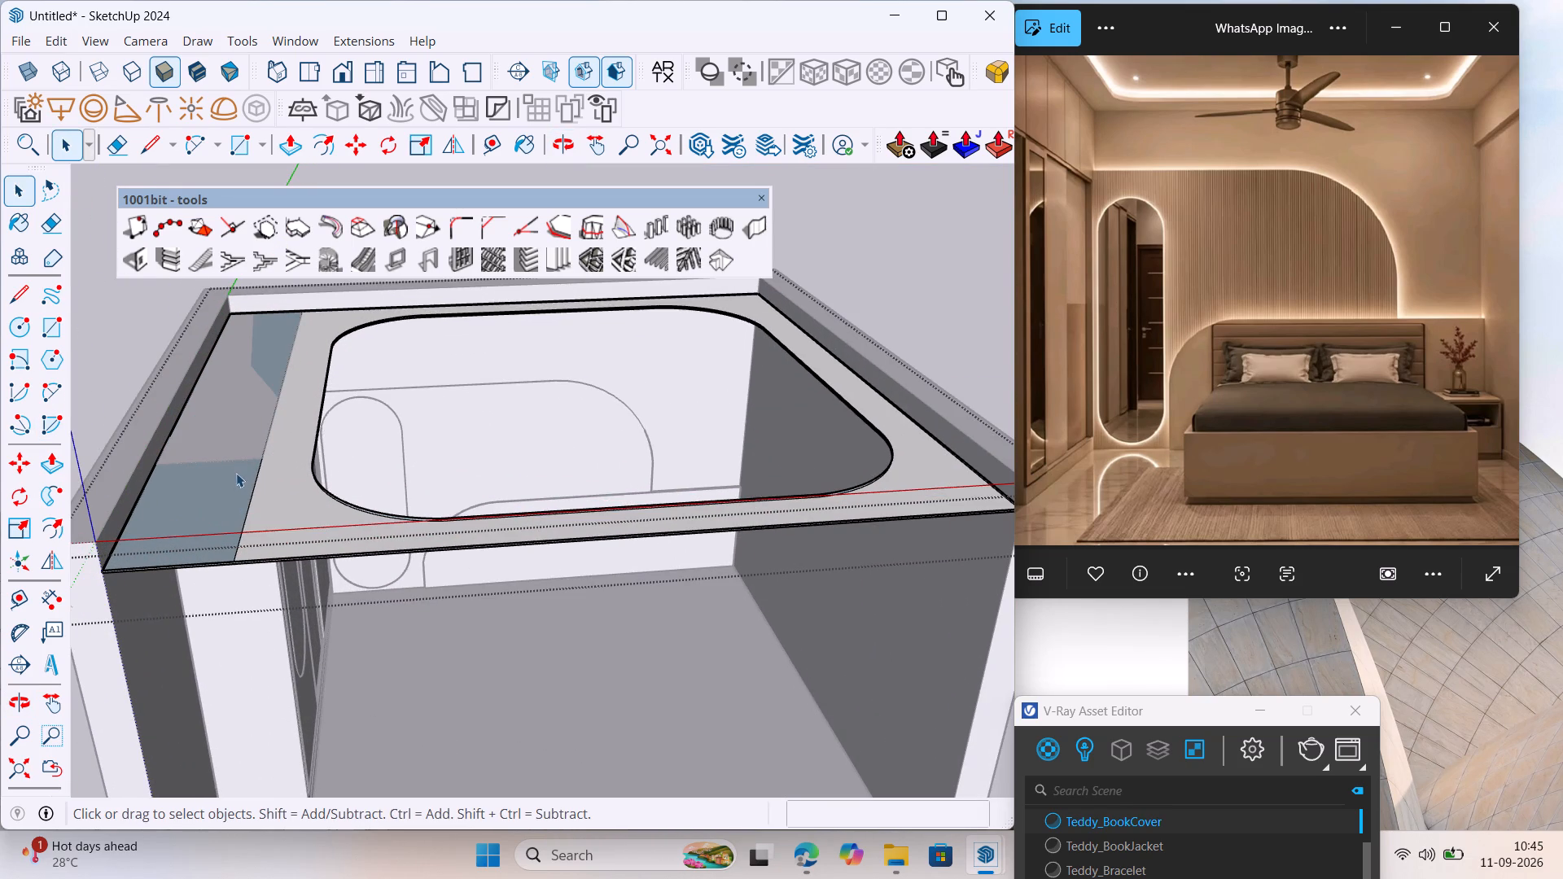
pyautogui.click(260, 469)
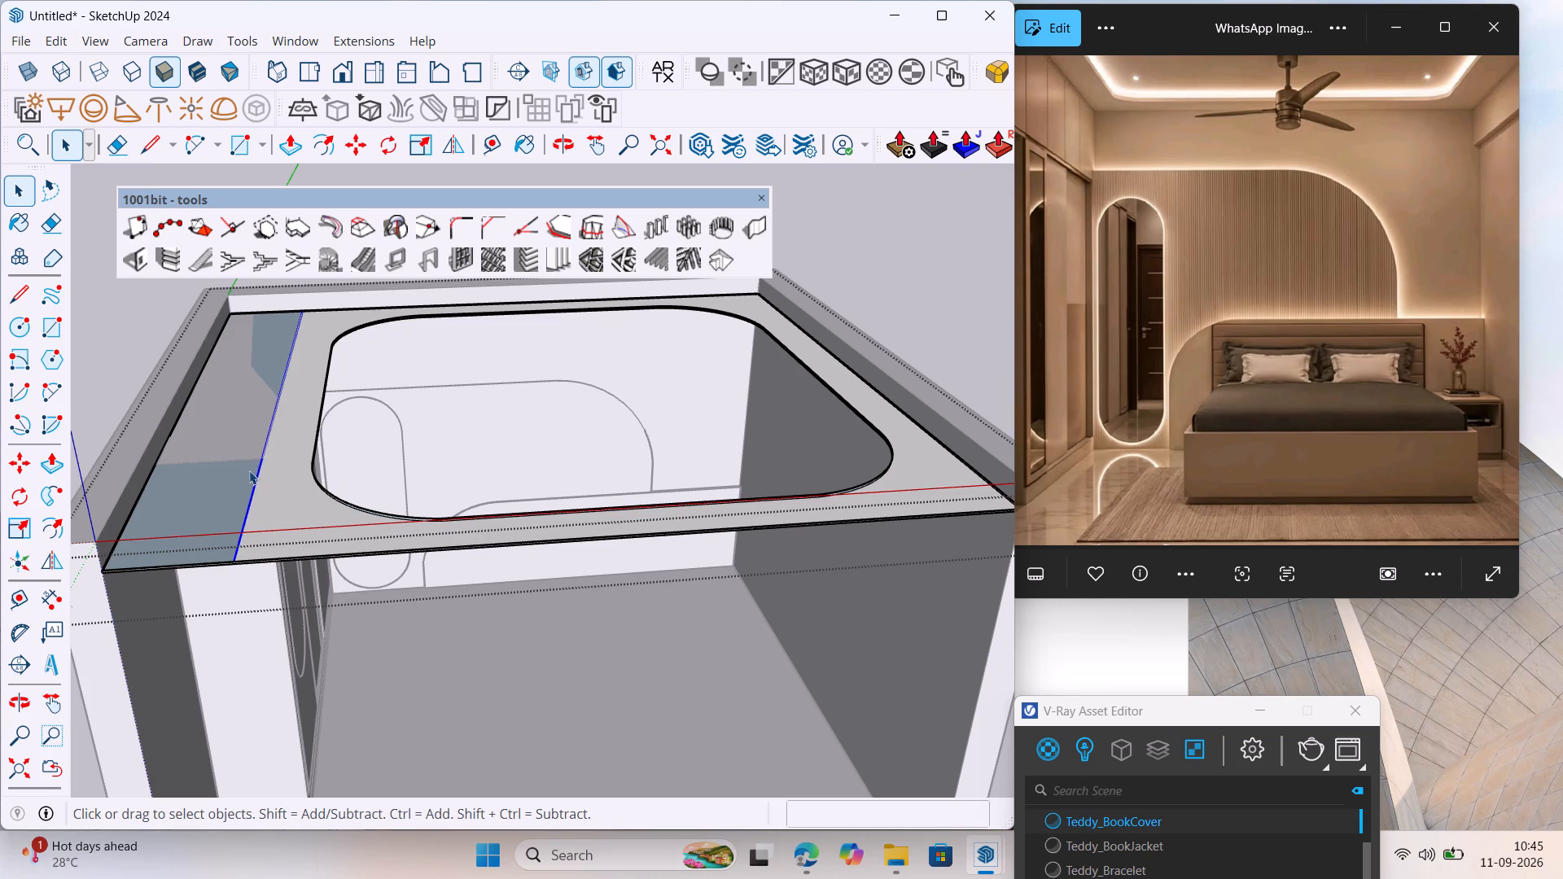
pyautogui.press('Delete')
# Examine the false ceiling slab's top face and opening, both close up and from outside the room.
pyautogui.scroll(-5, 241, 431)
pyautogui.moveTo(267, 487); pyautogui.dragTo(322, 548, button='middle')
pyautogui.scroll(13, 292, 444)
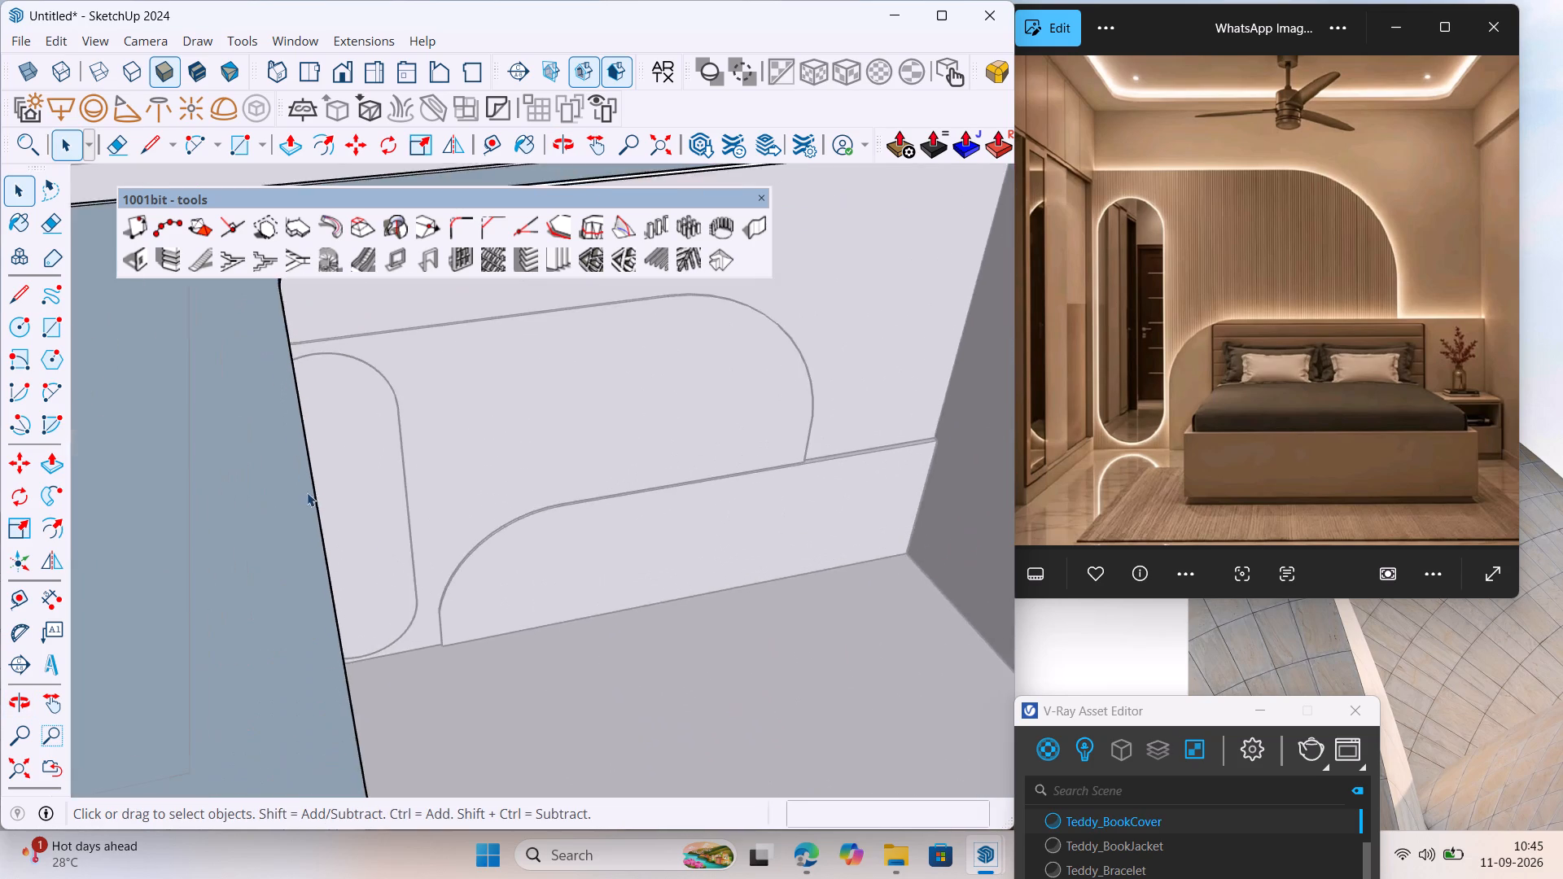
pyautogui.moveTo(305, 456); pyautogui.dragTo(243, 359, button='middle')
pyautogui.scroll(-8, 198, 390)
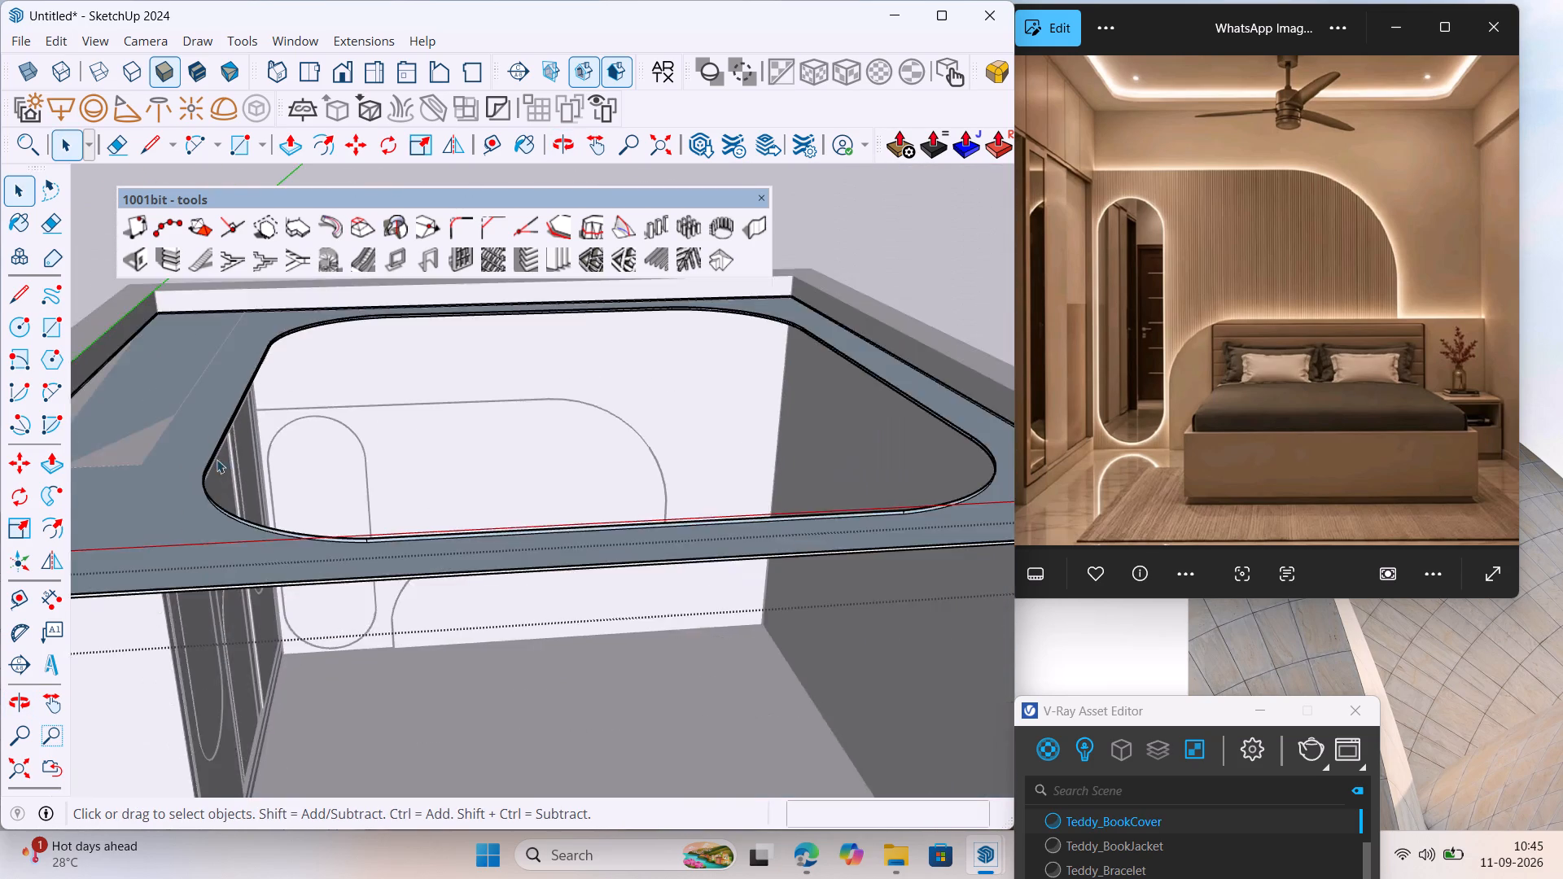
pyautogui.scroll(-11, 217, 459)
pyautogui.moveTo(302, 597); pyautogui.dragTo(330, 536, button='middle')
pyautogui.scroll(1, 330, 536)
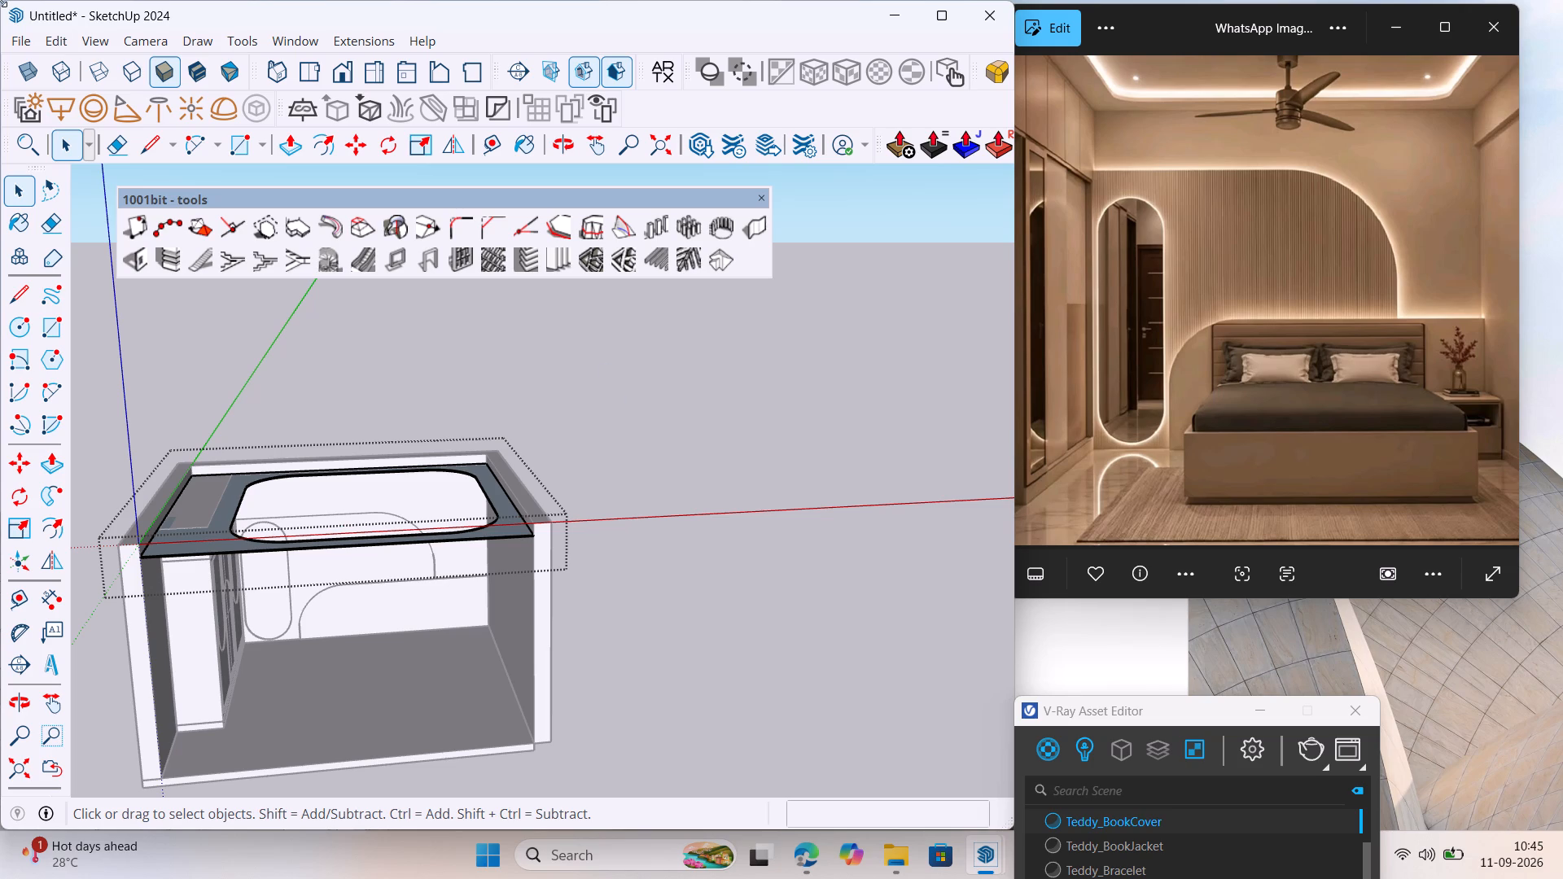
# Move the V-Ray Asset Editor window up over the lower part of the reference photo.
pyautogui.moveTo(1092, 715); pyautogui.dragTo(1136, 553)
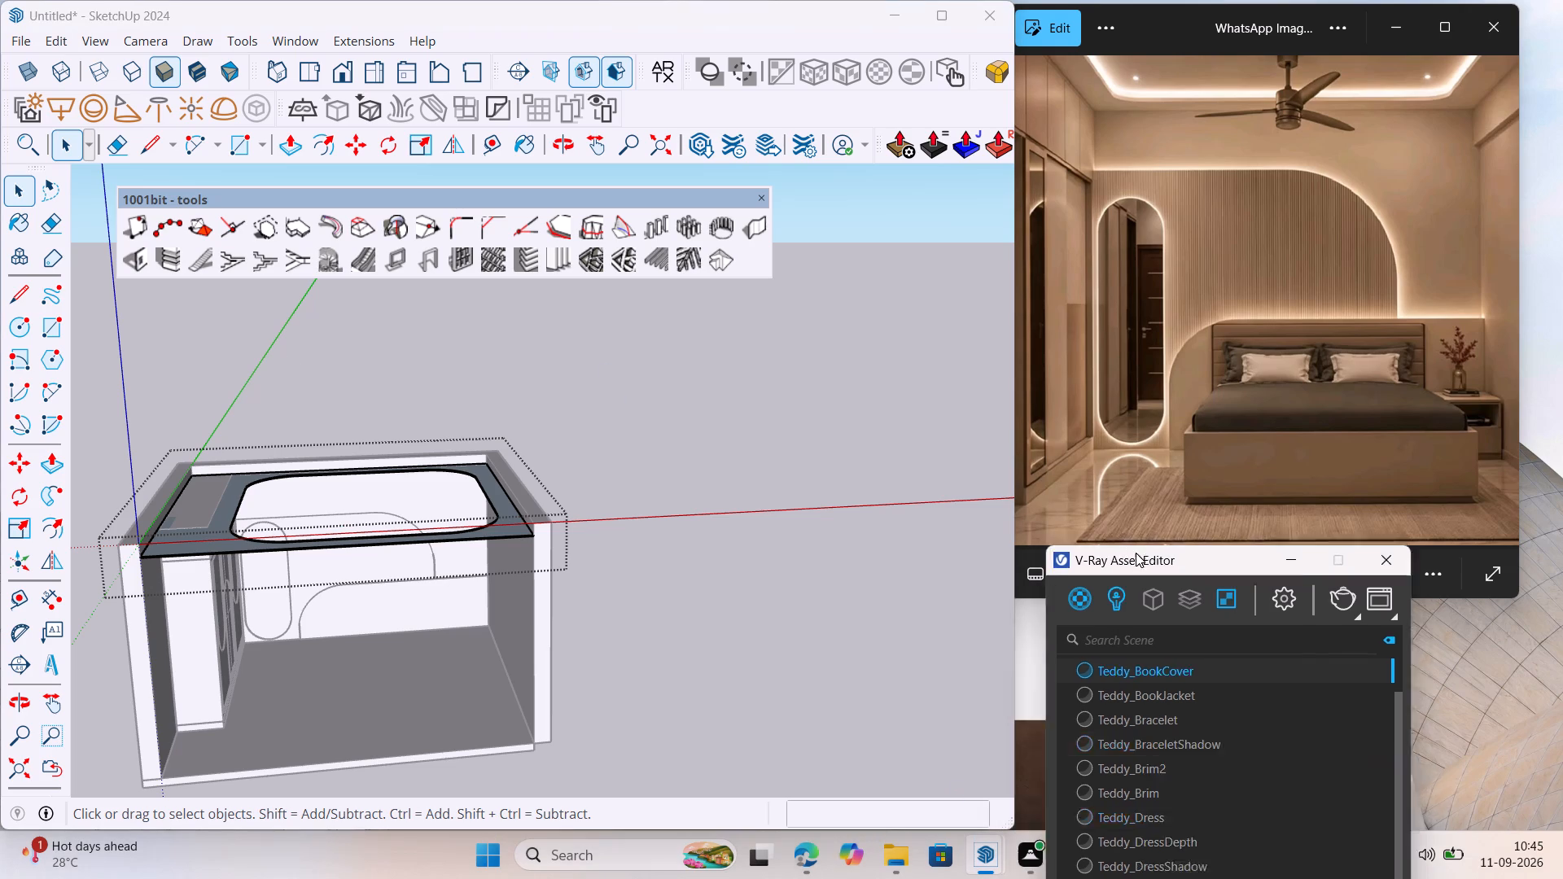
pyautogui.moveTo(1136, 553); pyautogui.dragTo(1242, 447)
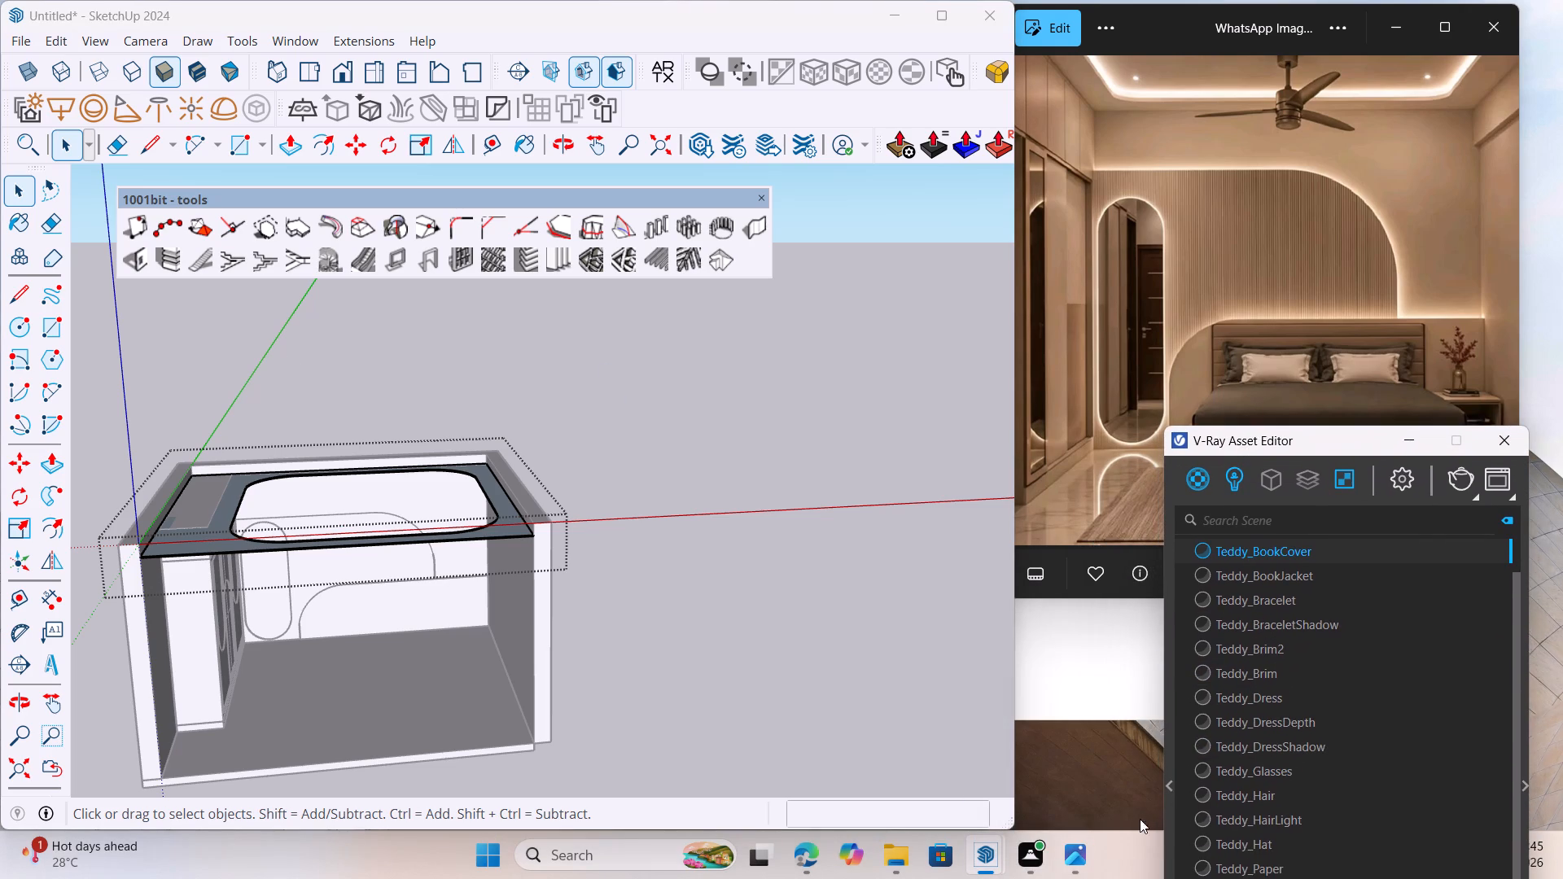
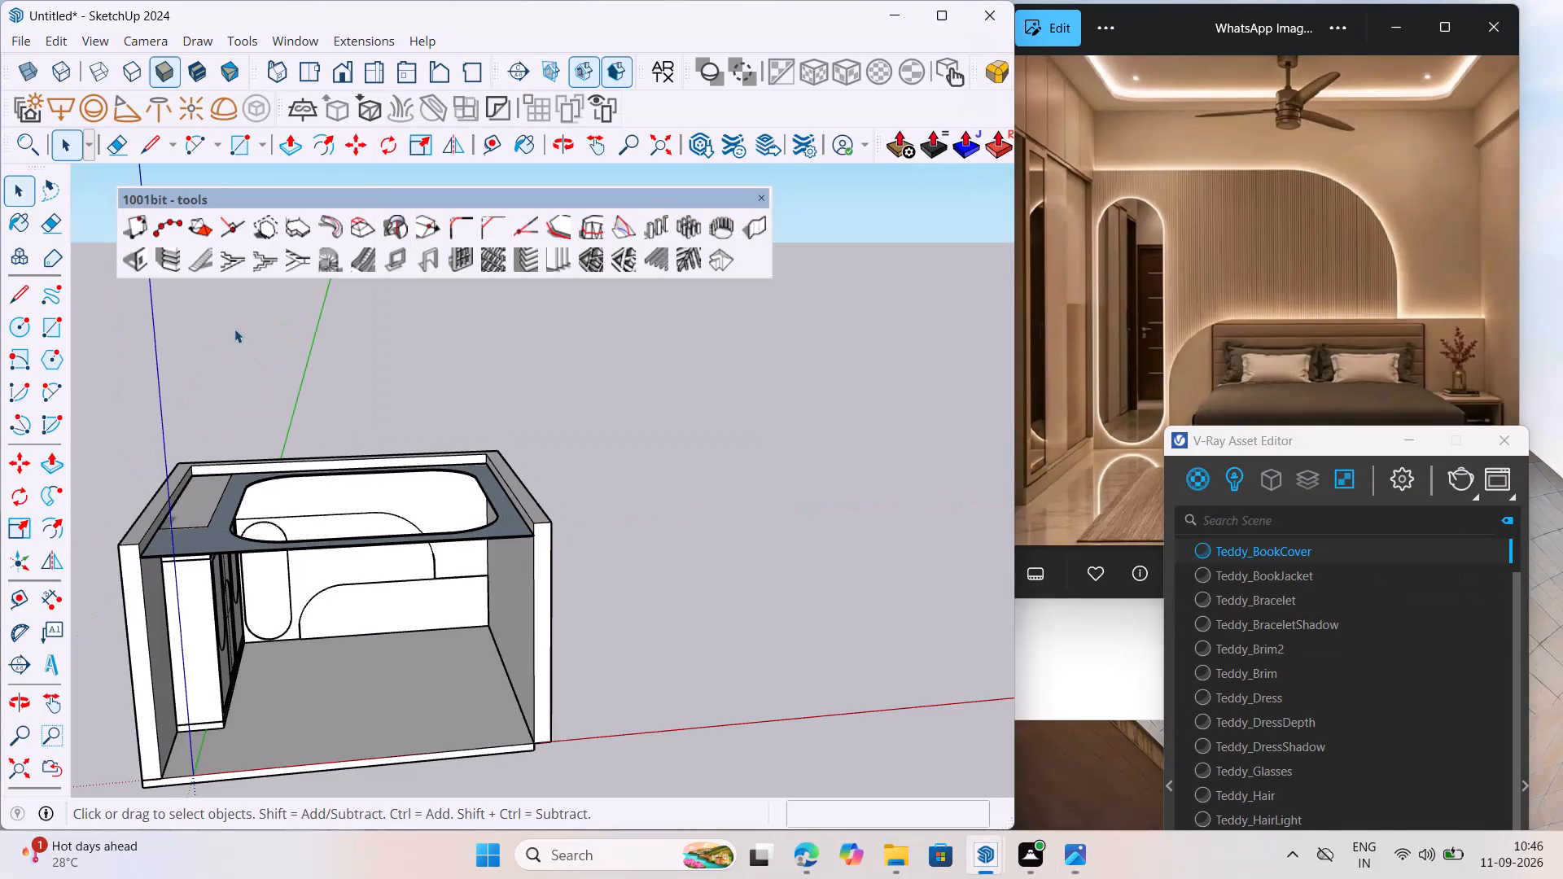
# Examine the wardrobe-side strip and the rounded opening on the false ceiling slab's top face from several angles.
pyautogui.scroll(-4, 479, 394)
pyautogui.moveTo(265, 569); pyautogui.dragTo(288, 675, button='middle')
pyautogui.scroll(14, 321, 508)
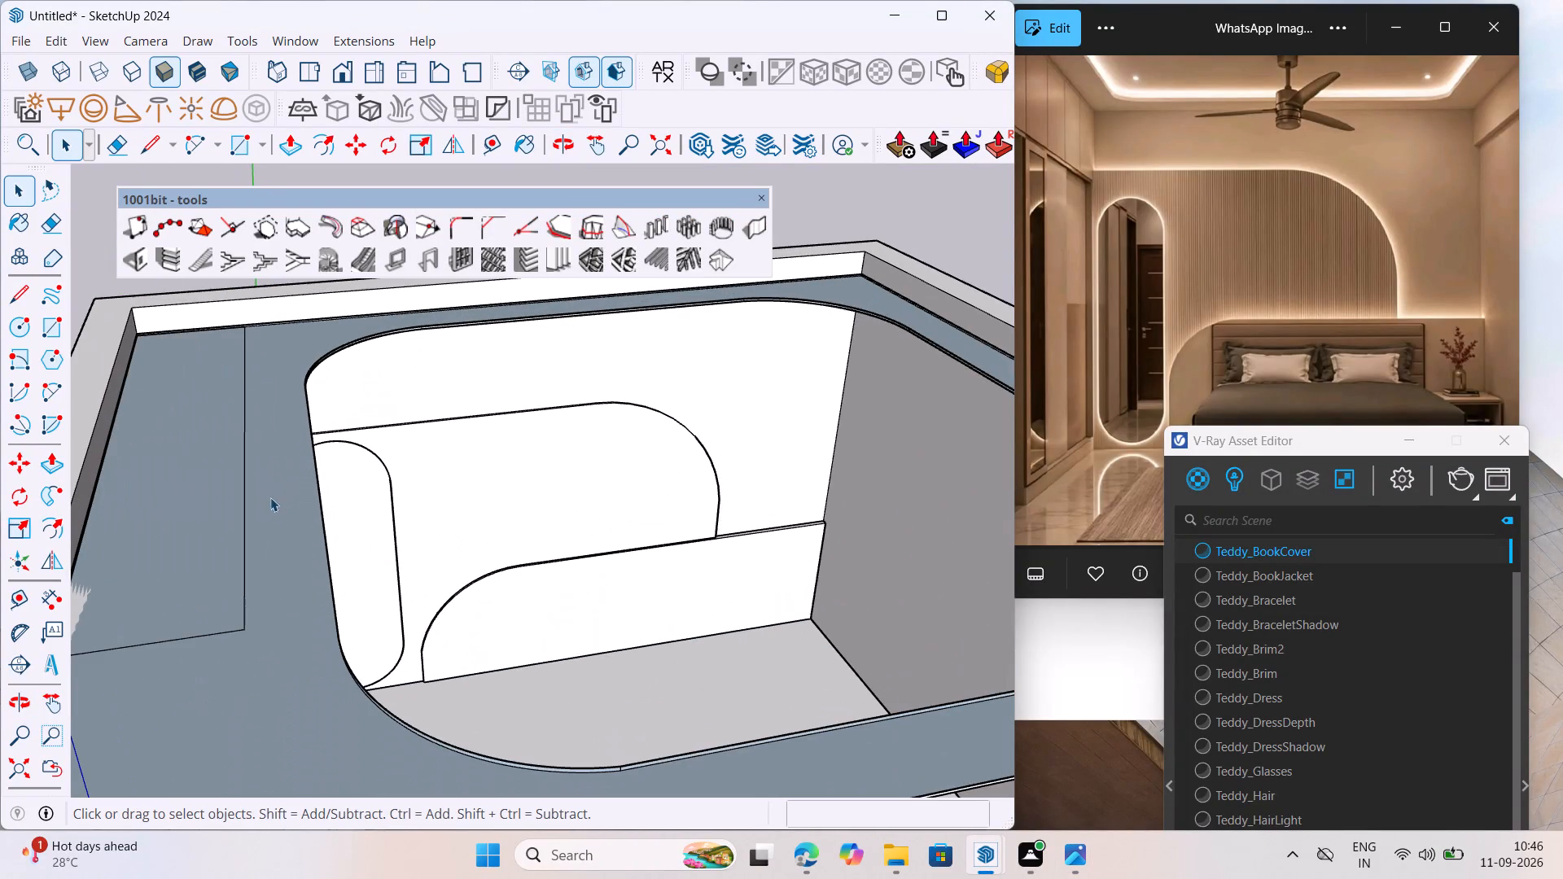
pyautogui.click(247, 499)
pyautogui.click(247, 497)
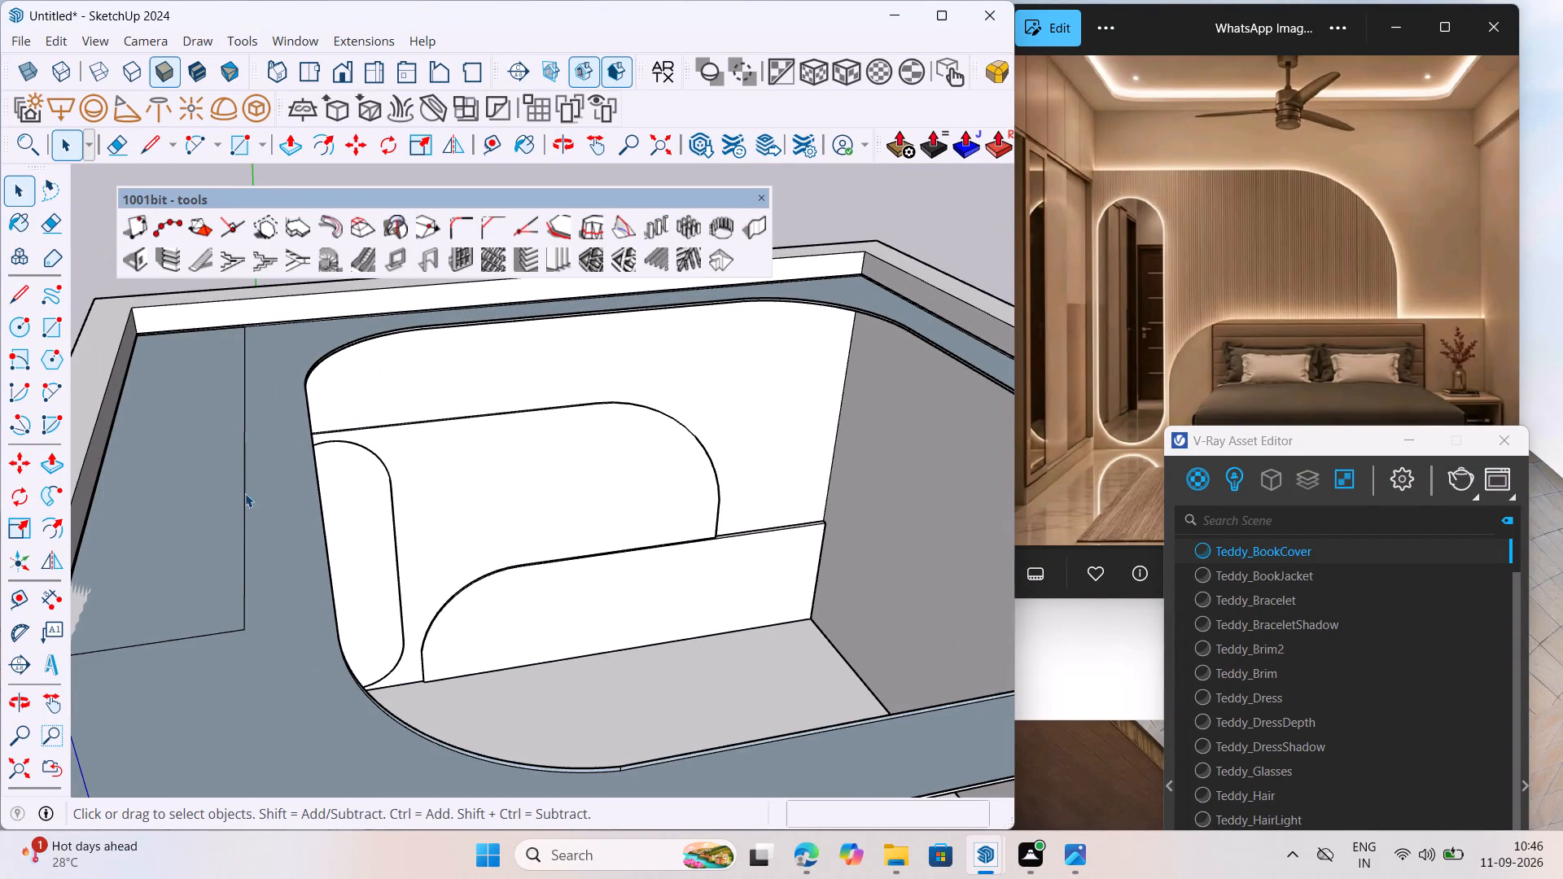
pyautogui.click(245, 493)
pyautogui.click(245, 482)
pyautogui.scroll(-13, 239, 468)
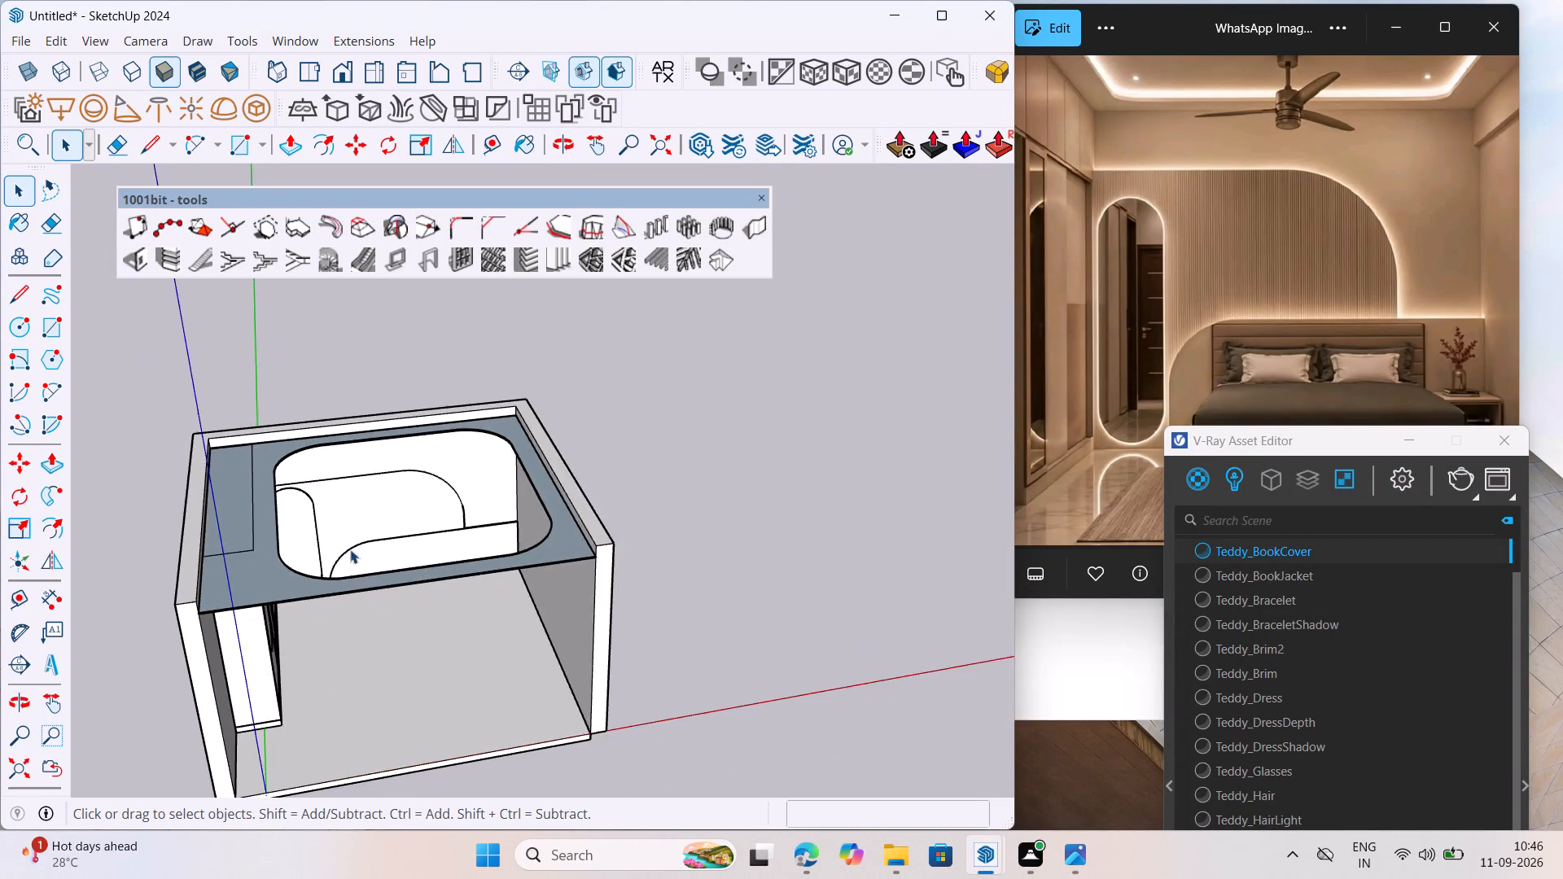
pyautogui.moveTo(350, 549); pyautogui.dragTo(217, 547, button='middle')
pyautogui.click(716, 361)
pyautogui.scroll(-4, 676, 405)
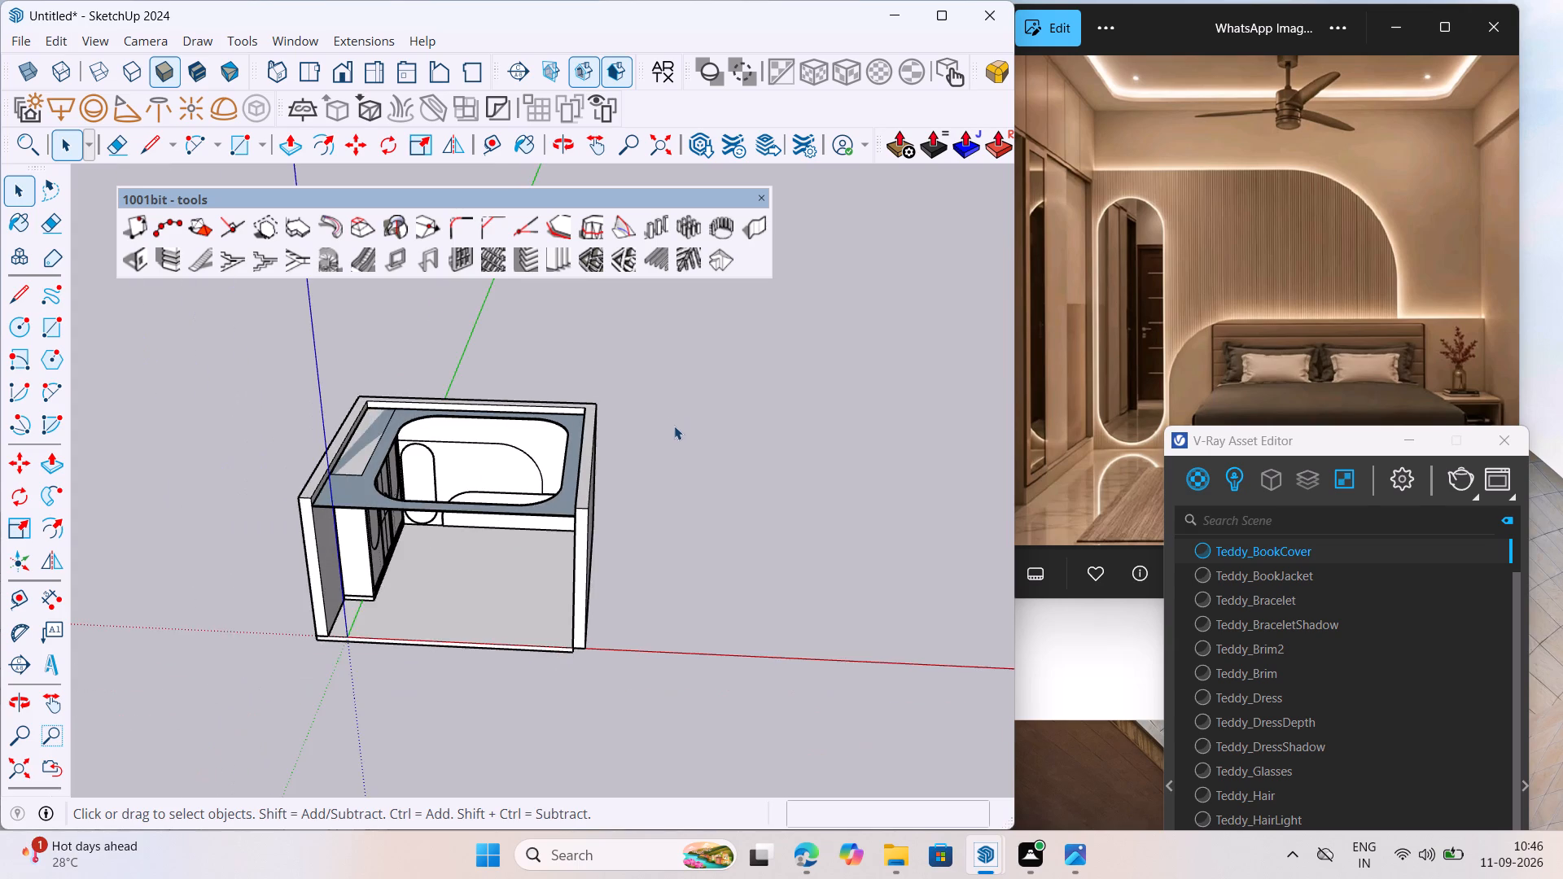
pyautogui.moveTo(431, 472); pyautogui.dragTo(574, 530, button='middle')
pyautogui.scroll(11, 414, 544)
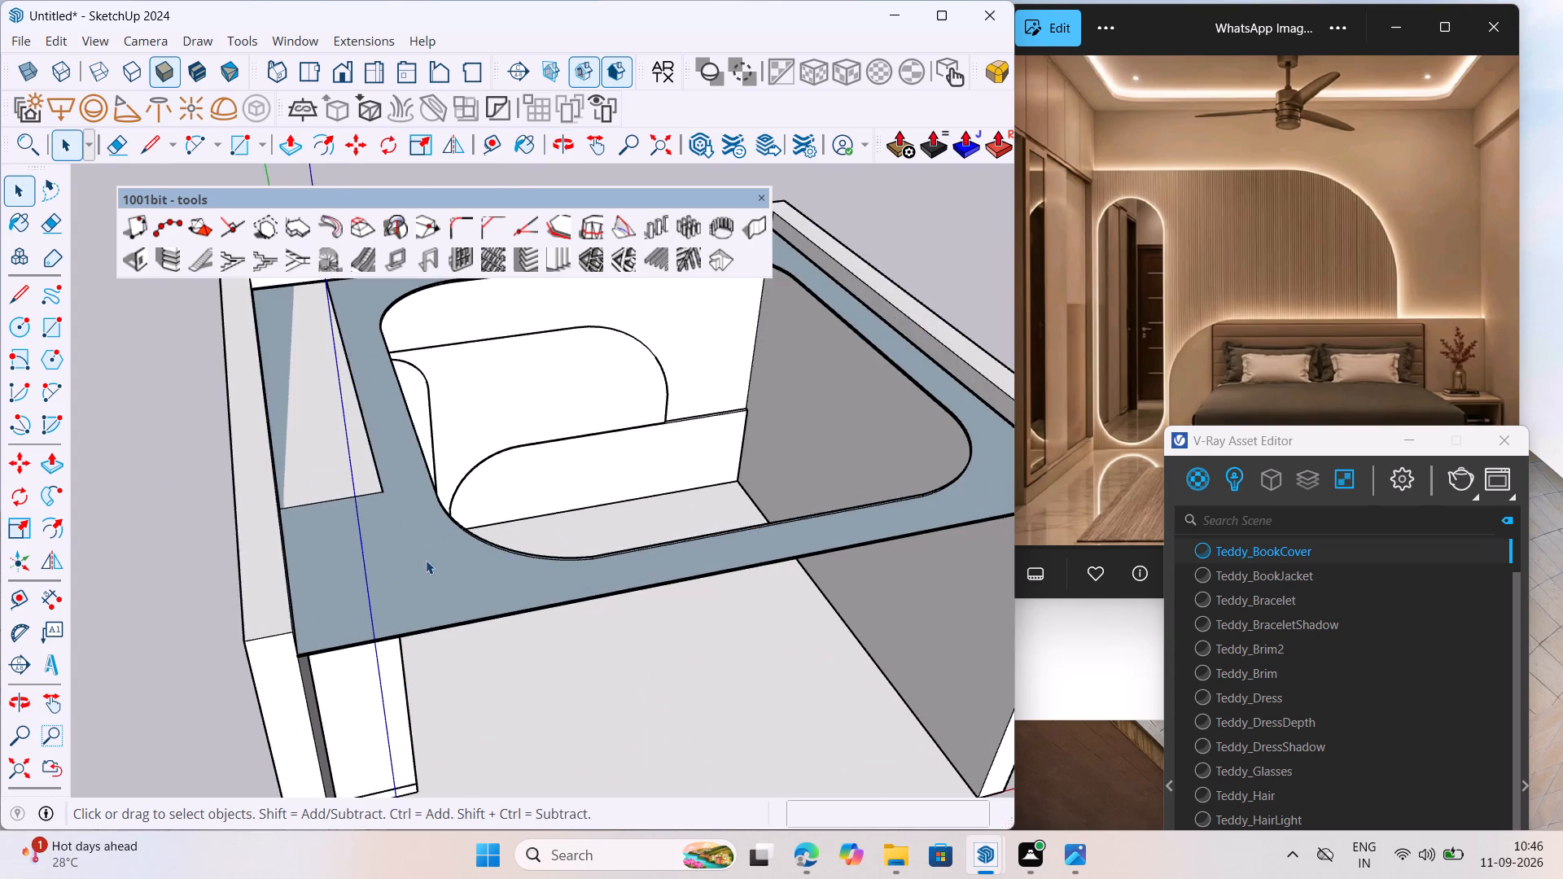
pyautogui.moveTo(401, 569); pyautogui.dragTo(191, 536, button='middle')
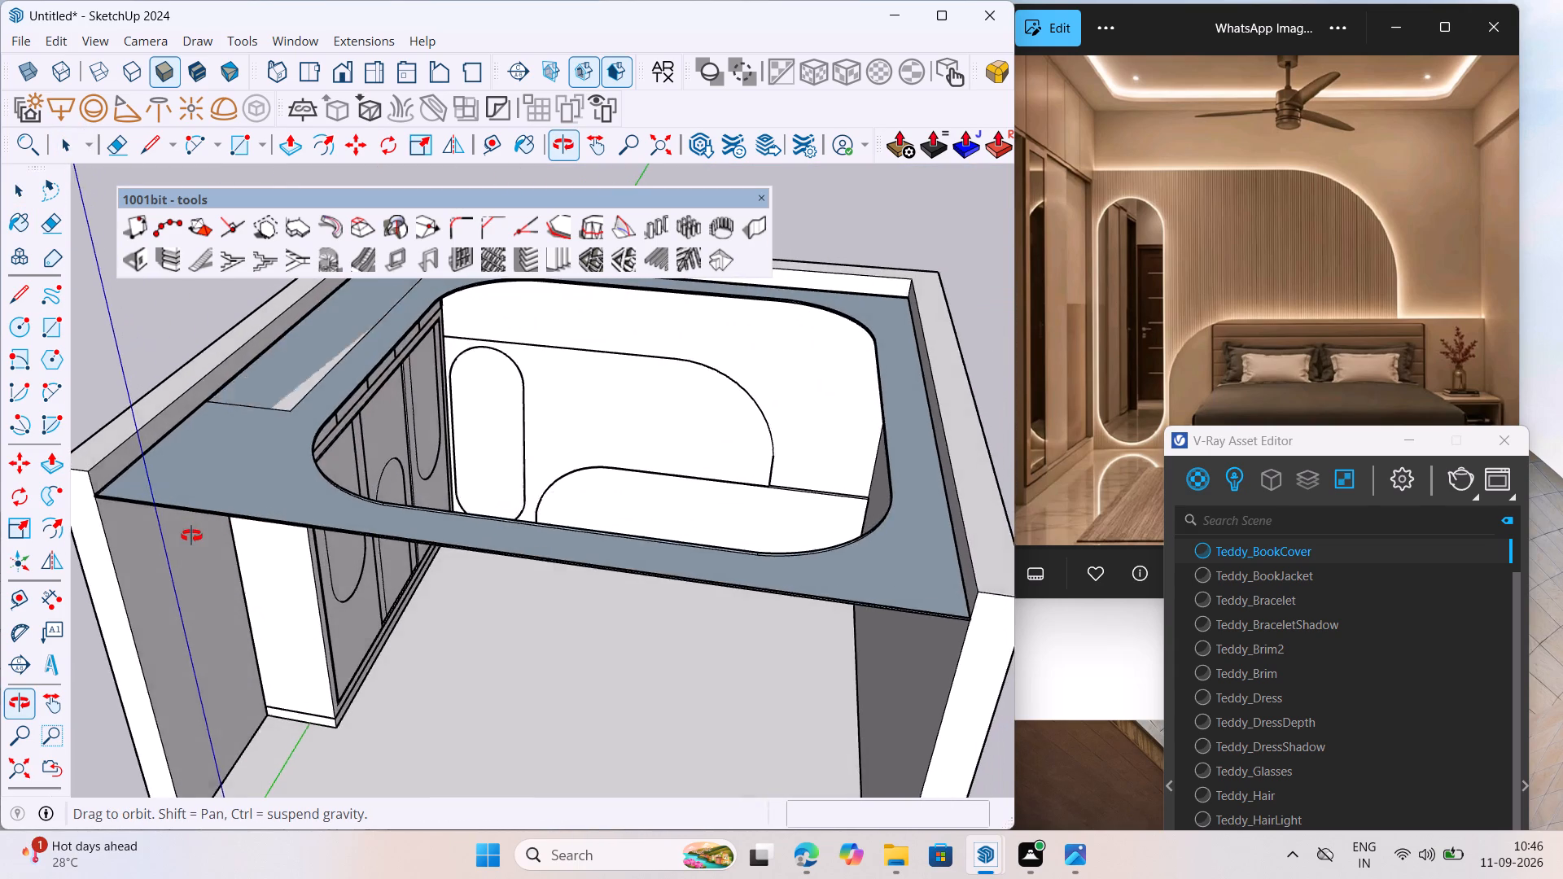
pyautogui.moveTo(191, 536); pyautogui.dragTo(191, 544, button='middle')
pyautogui.scroll(-6, 329, 382)
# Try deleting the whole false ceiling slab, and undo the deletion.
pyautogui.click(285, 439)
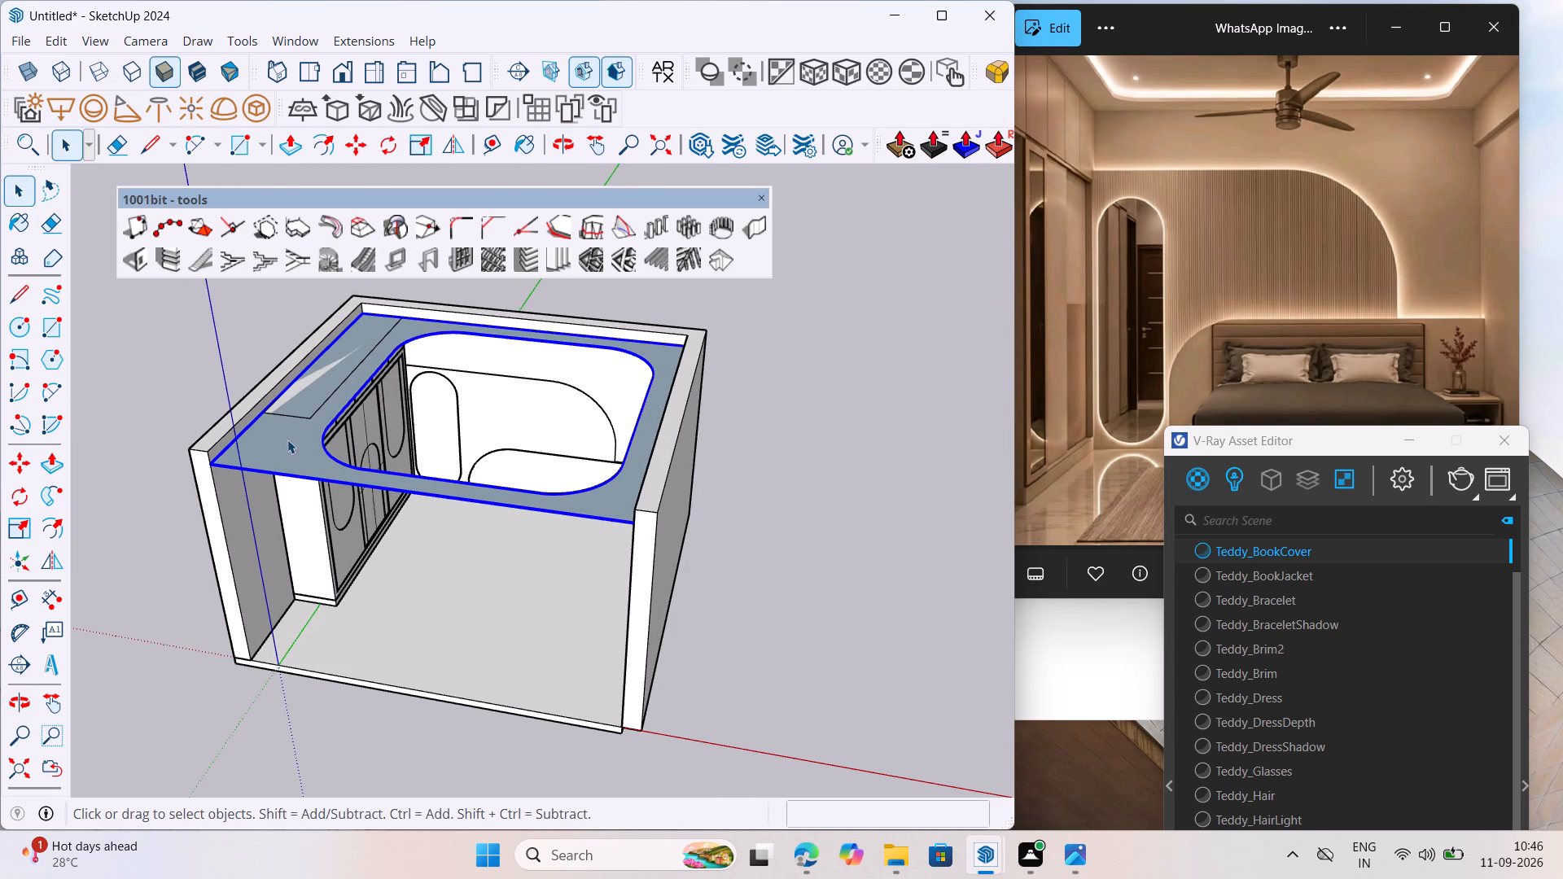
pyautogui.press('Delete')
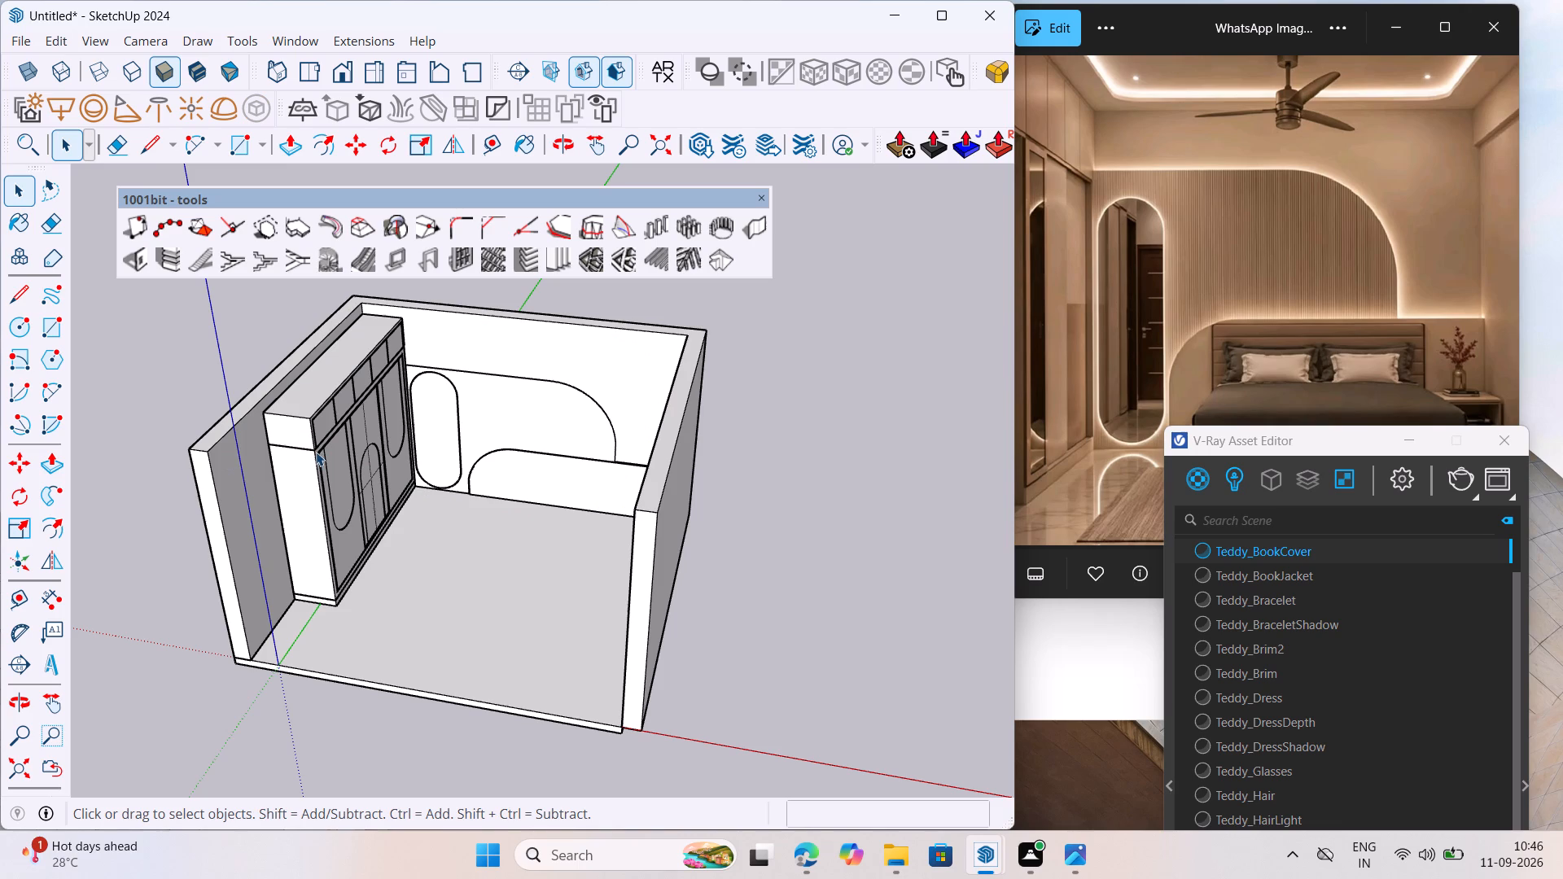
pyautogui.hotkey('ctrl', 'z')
# Undo the earlier false ceiling edits back to the closed-over slab with only the rounded outline on its underside.
pyautogui.keyDown('ctrl'); pyautogui.moveTo(368, 442); pyautogui.dragTo(422, 335, button='middle'); pyautogui.keyUp('ctrl')
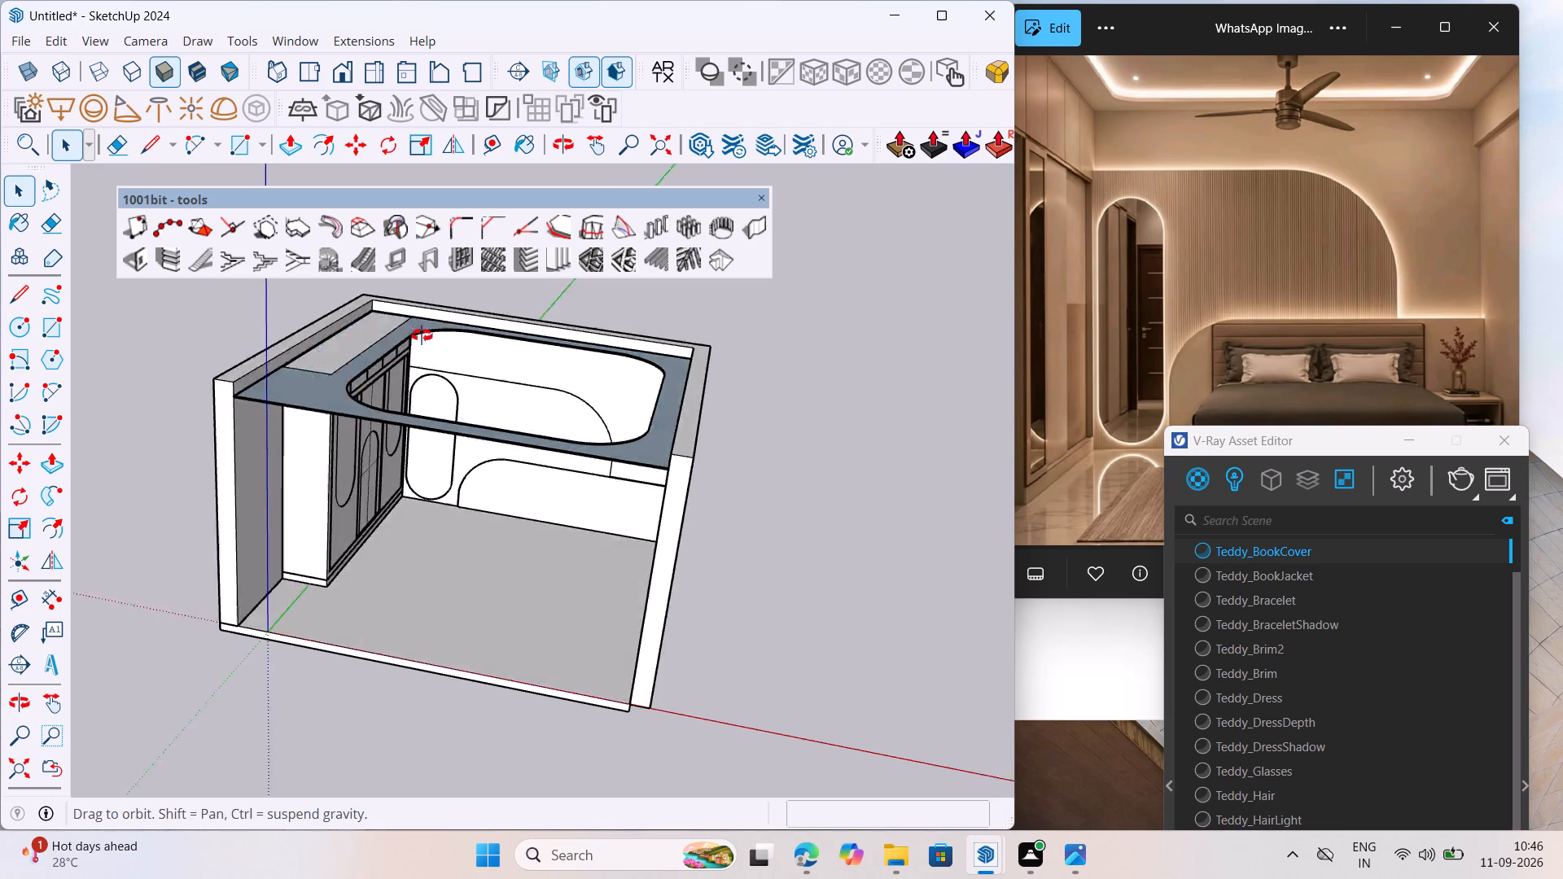
pyautogui.keyDown('ctrl'); pyautogui.moveTo(422, 335); pyautogui.dragTo(458, 212, button='middle'); pyautogui.keyUp('ctrl')
pyautogui.scroll(-6, 386, 580)
pyautogui.moveTo(433, 606); pyautogui.dragTo(415, 453, button='middle')
pyautogui.hotkey('ctrl', 'z')
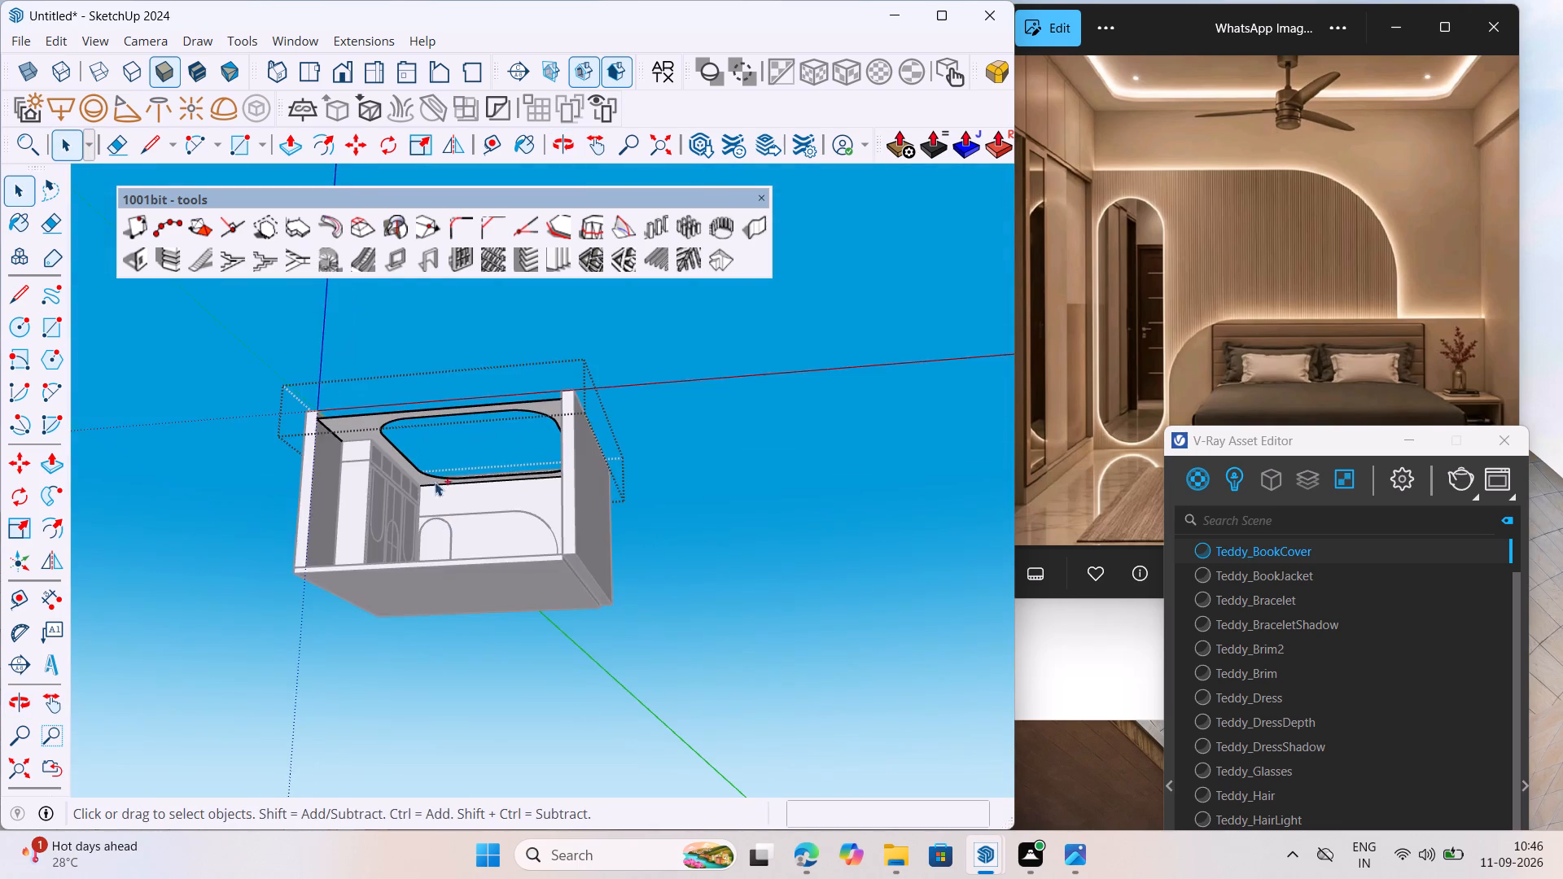
pyautogui.hotkey('ctrl', 'z')
pyautogui.keyDown('ctrl'); pyautogui.scroll(5, 401, 445); pyautogui.keyUp('ctrl')
pyautogui.hotkey('ctrl', 'z')
pyautogui.hotkey('ctrl', 'z')
pyautogui.hotkey('ctrl', 'z')
pyautogui.hotkey('ctrl', 'z')
pyautogui.hotkey('ctrl', 'z')
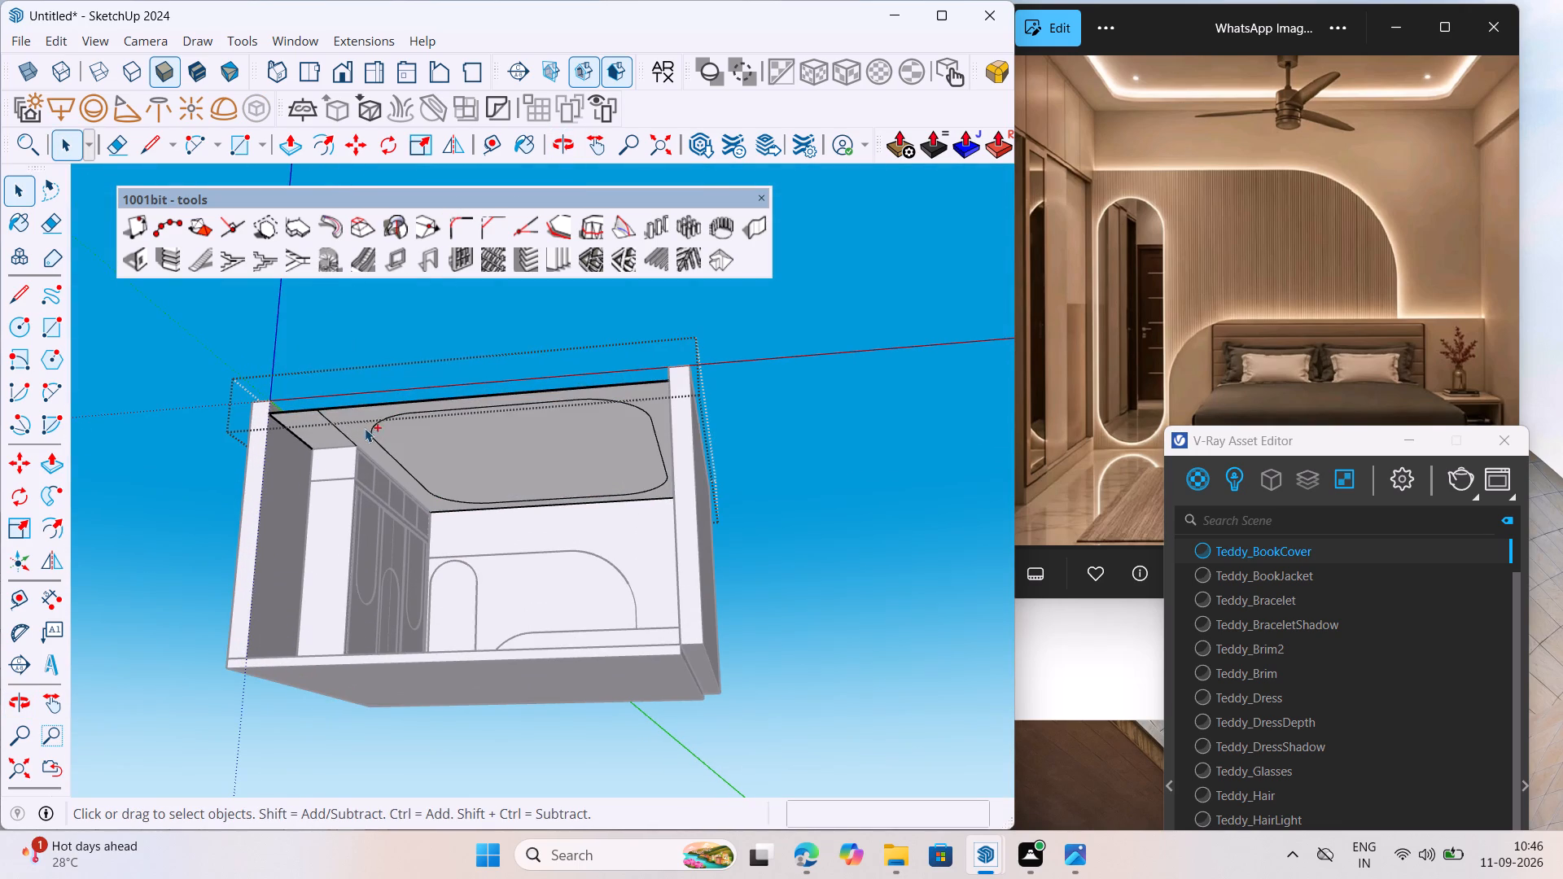
pyautogui.hotkey('ctrl', 'z')
# Push the rounded face on the slab's underside through its thickness of about 1/2" to cut the ceiling opening.
pyautogui.moveTo(396, 408); pyautogui.dragTo(440, 376, button='middle')
pyautogui.scroll(11, 330, 405)
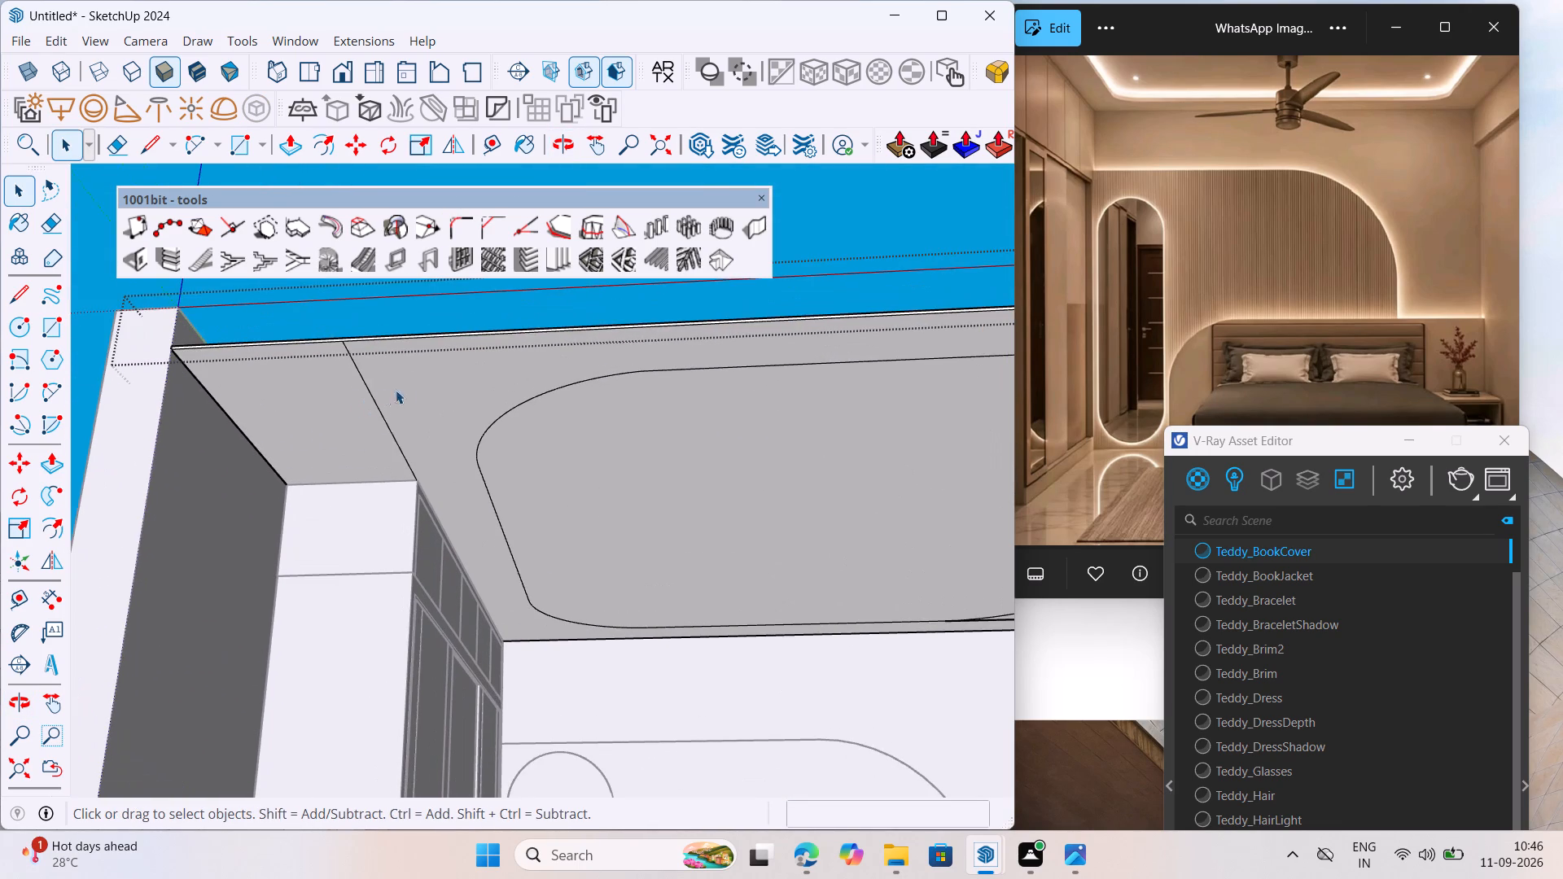
pyautogui.click(414, 384)
pyautogui.scroll(-4, 519, 433)
pyautogui.click(580, 428)
pyautogui.scroll(-6, 510, 461)
pyautogui.moveTo(578, 524); pyautogui.dragTo(591, 584, button='middle')
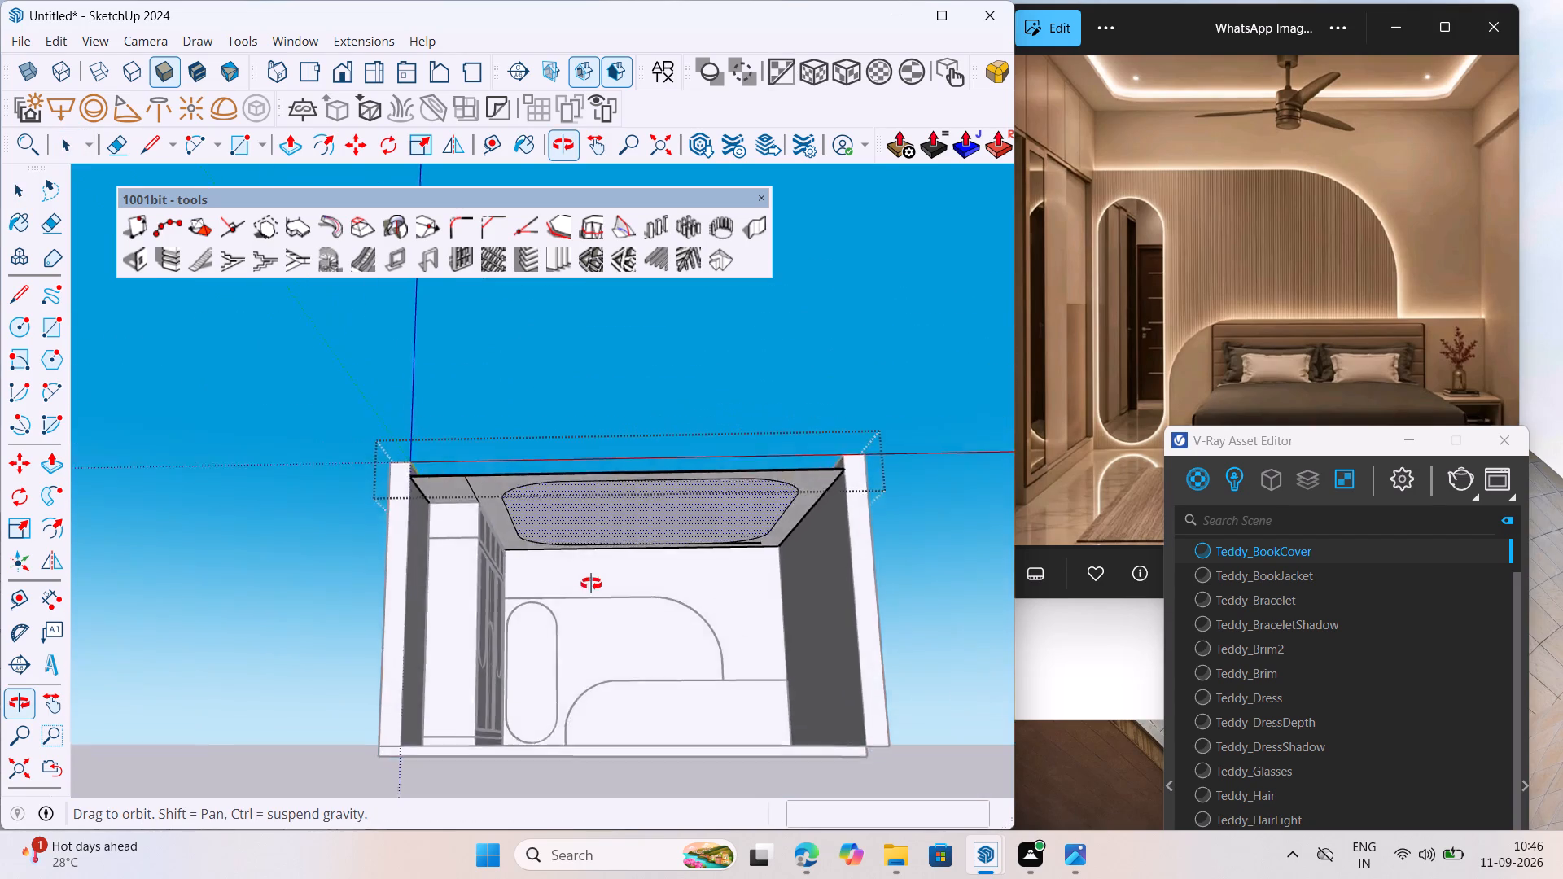
pyautogui.moveTo(591, 584); pyautogui.dragTo(546, 461, button='middle')
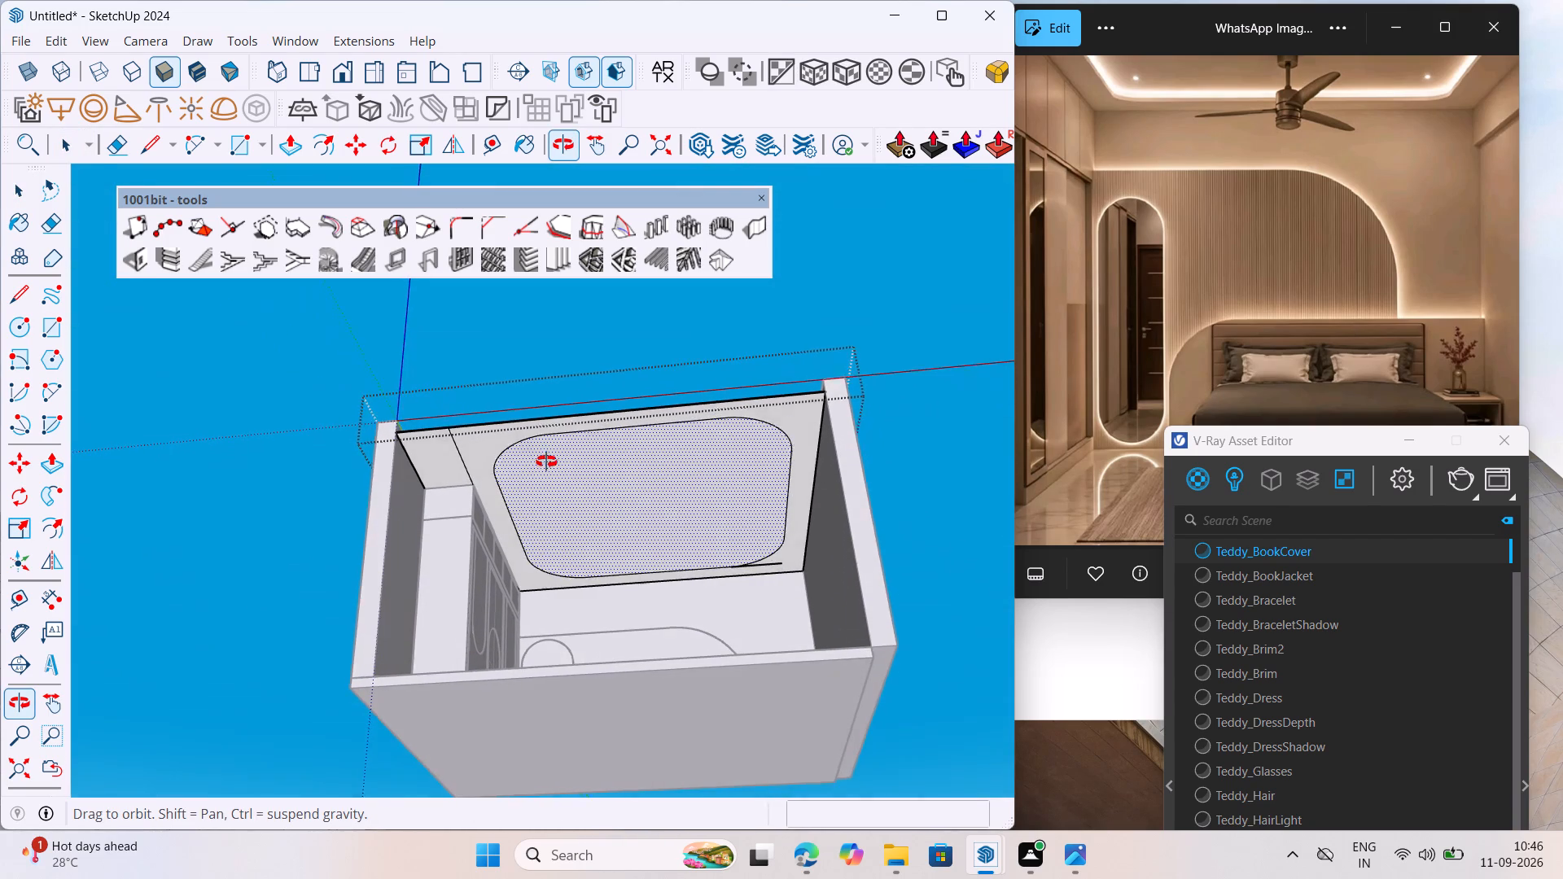
pyautogui.moveTo(546, 461); pyautogui.dragTo(546, 458, button='middle')
pyautogui.click(563, 472)
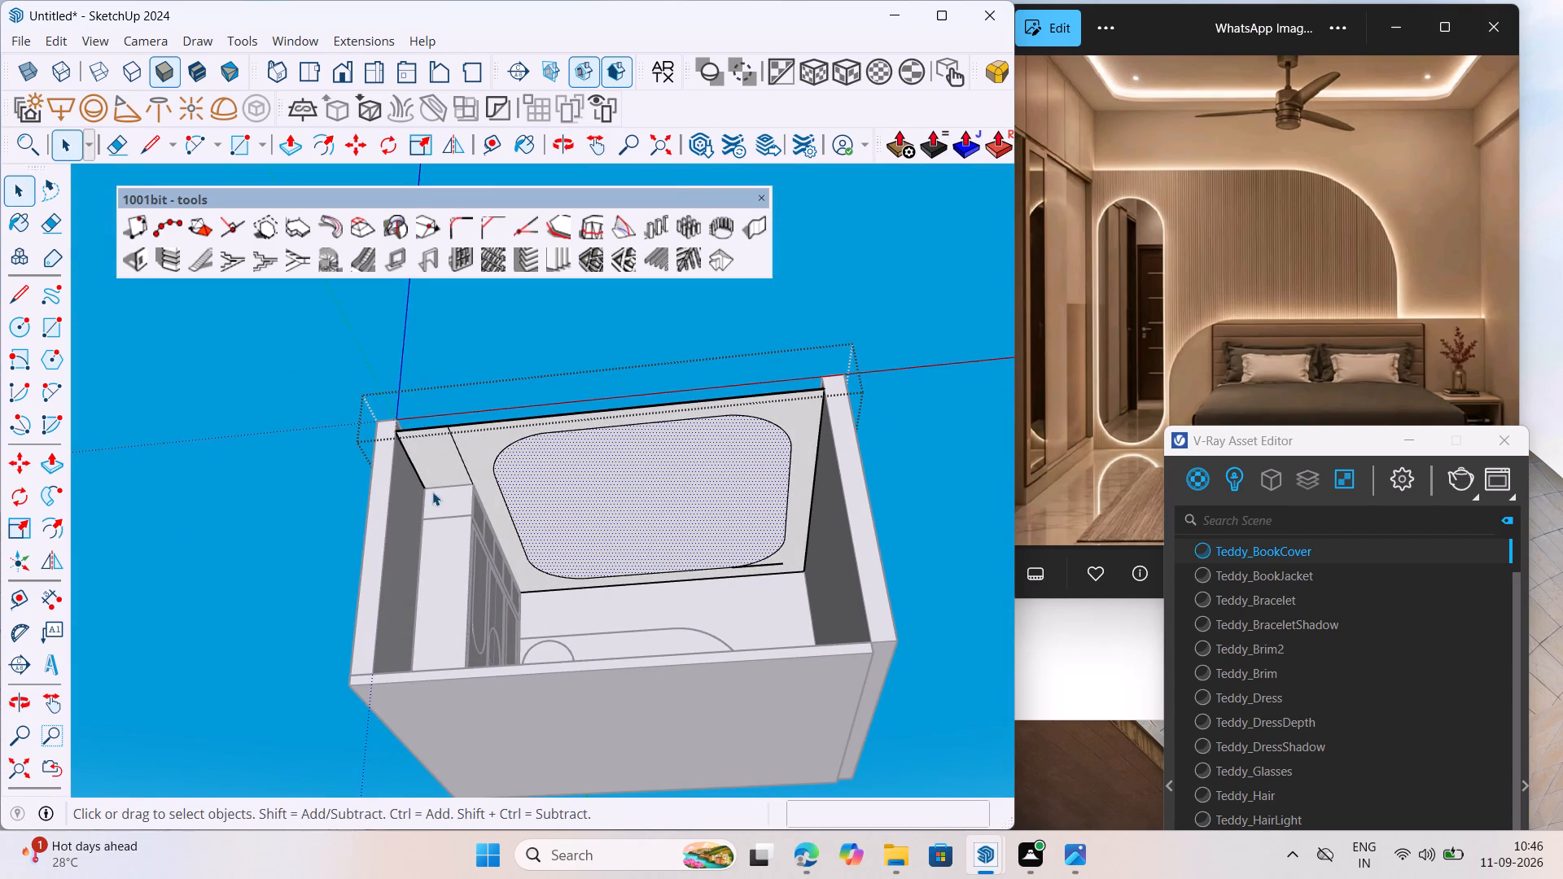
pyautogui.moveTo(406, 512); pyautogui.dragTo(475, 870, button='middle')
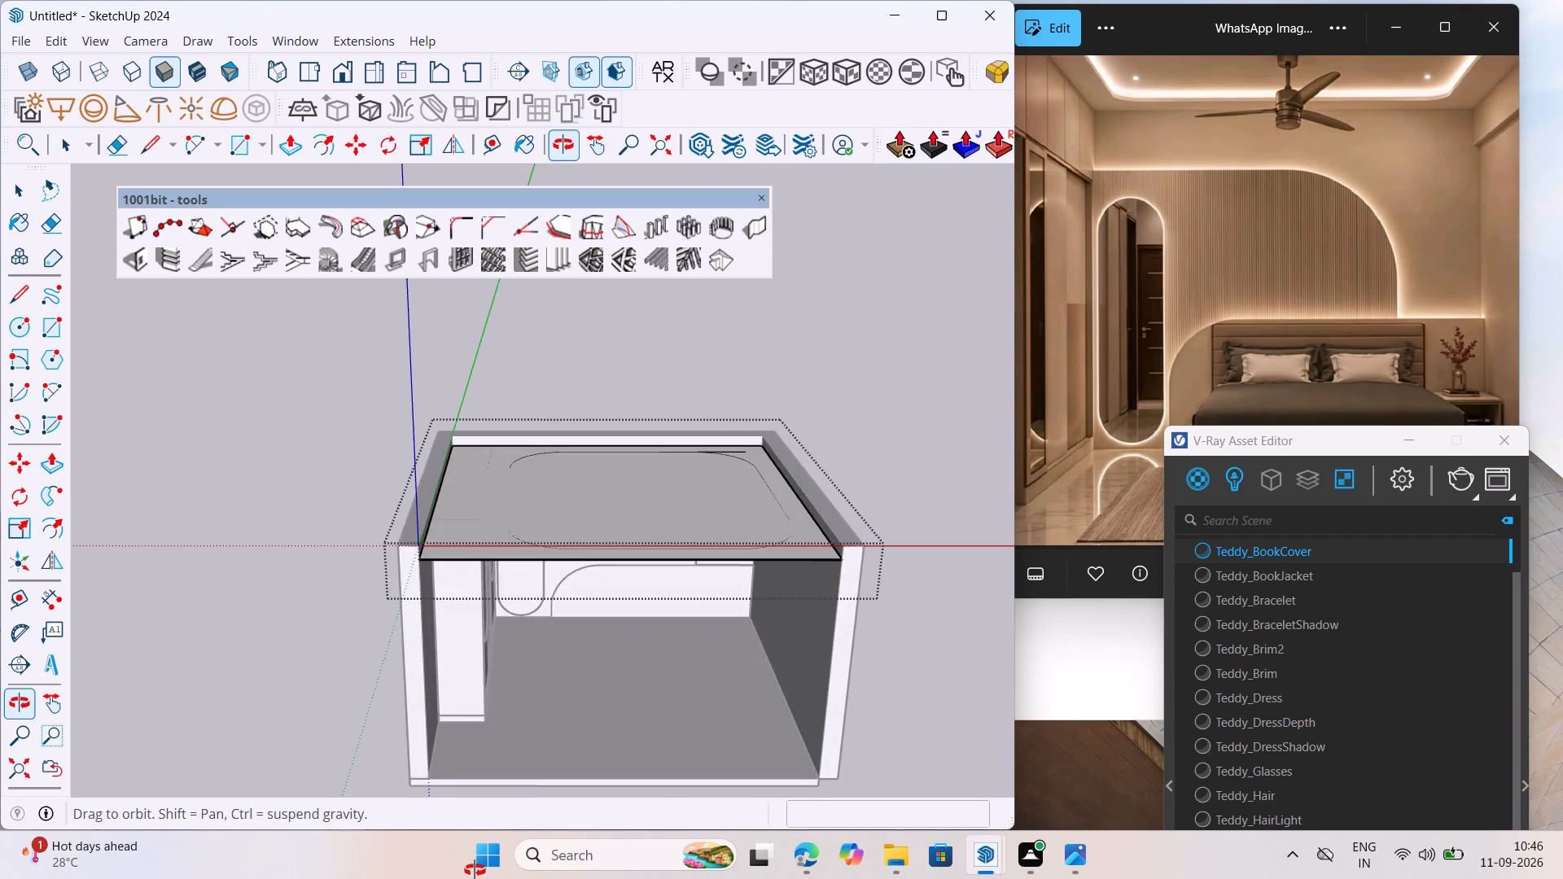
pyautogui.moveTo(475, 870); pyautogui.dragTo(428, 568, button='middle')
pyautogui.click(48, 468)
pyautogui.click(582, 494)
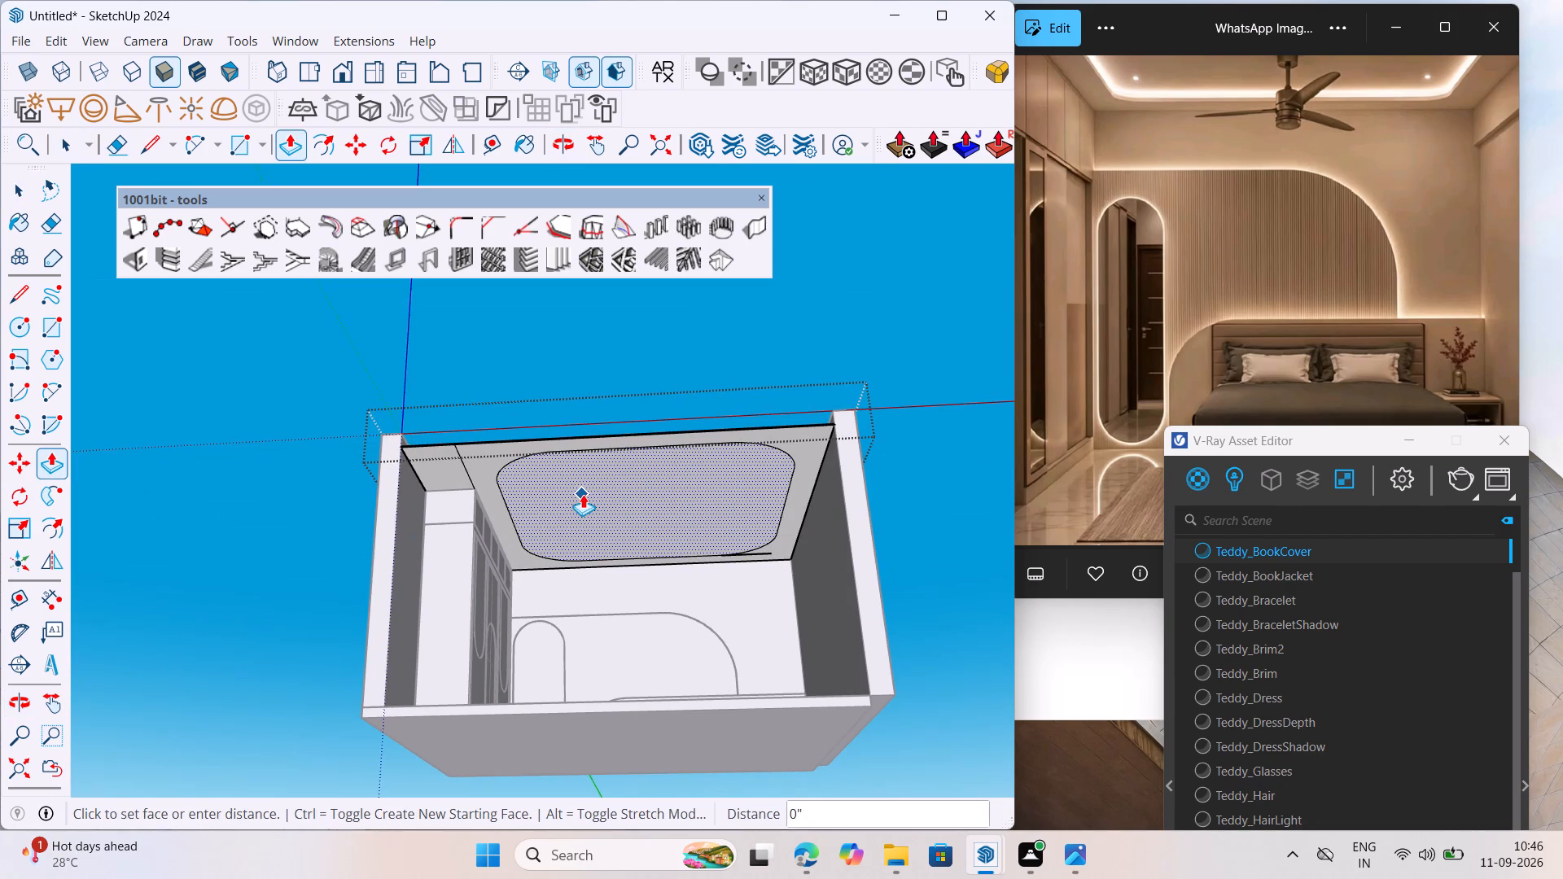
pyautogui.click(593, 474)
# Select the opening's upper straight edge along the wardrobe and its adjoining front corner arc.
pyautogui.moveTo(584, 518); pyautogui.dragTo(621, 843, button='middle')
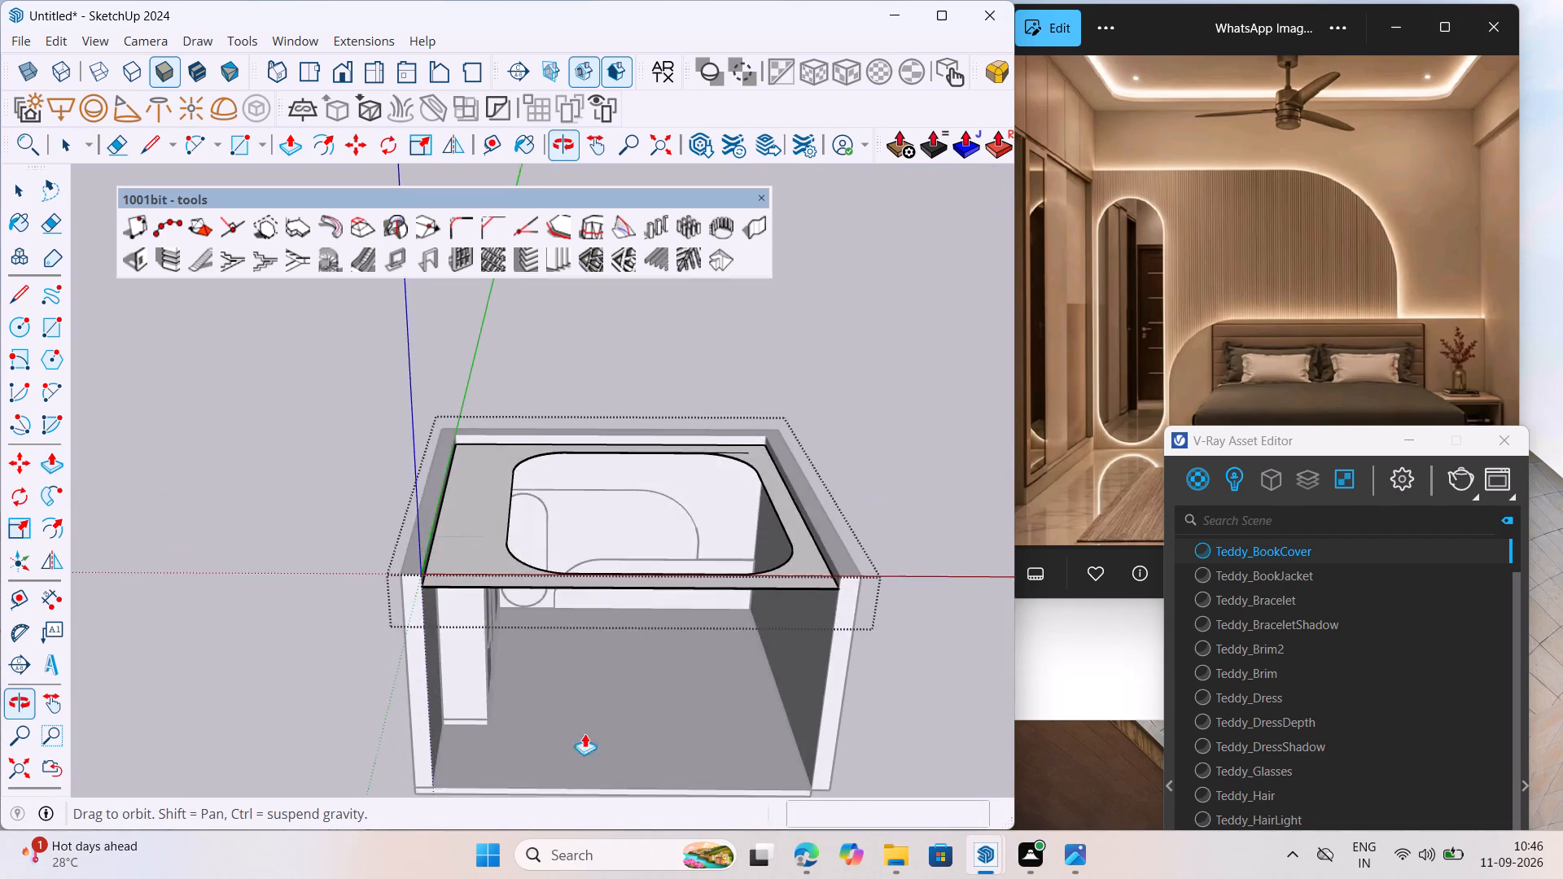
pyautogui.scroll(15, 497, 448)
pyautogui.moveTo(491, 594); pyautogui.dragTo(299, 584, button='middle')
pyautogui.scroll(-16, 565, 492)
pyautogui.moveTo(519, 566); pyautogui.dragTo(611, 619, button='middle')
pyautogui.scroll(6, 606, 611)
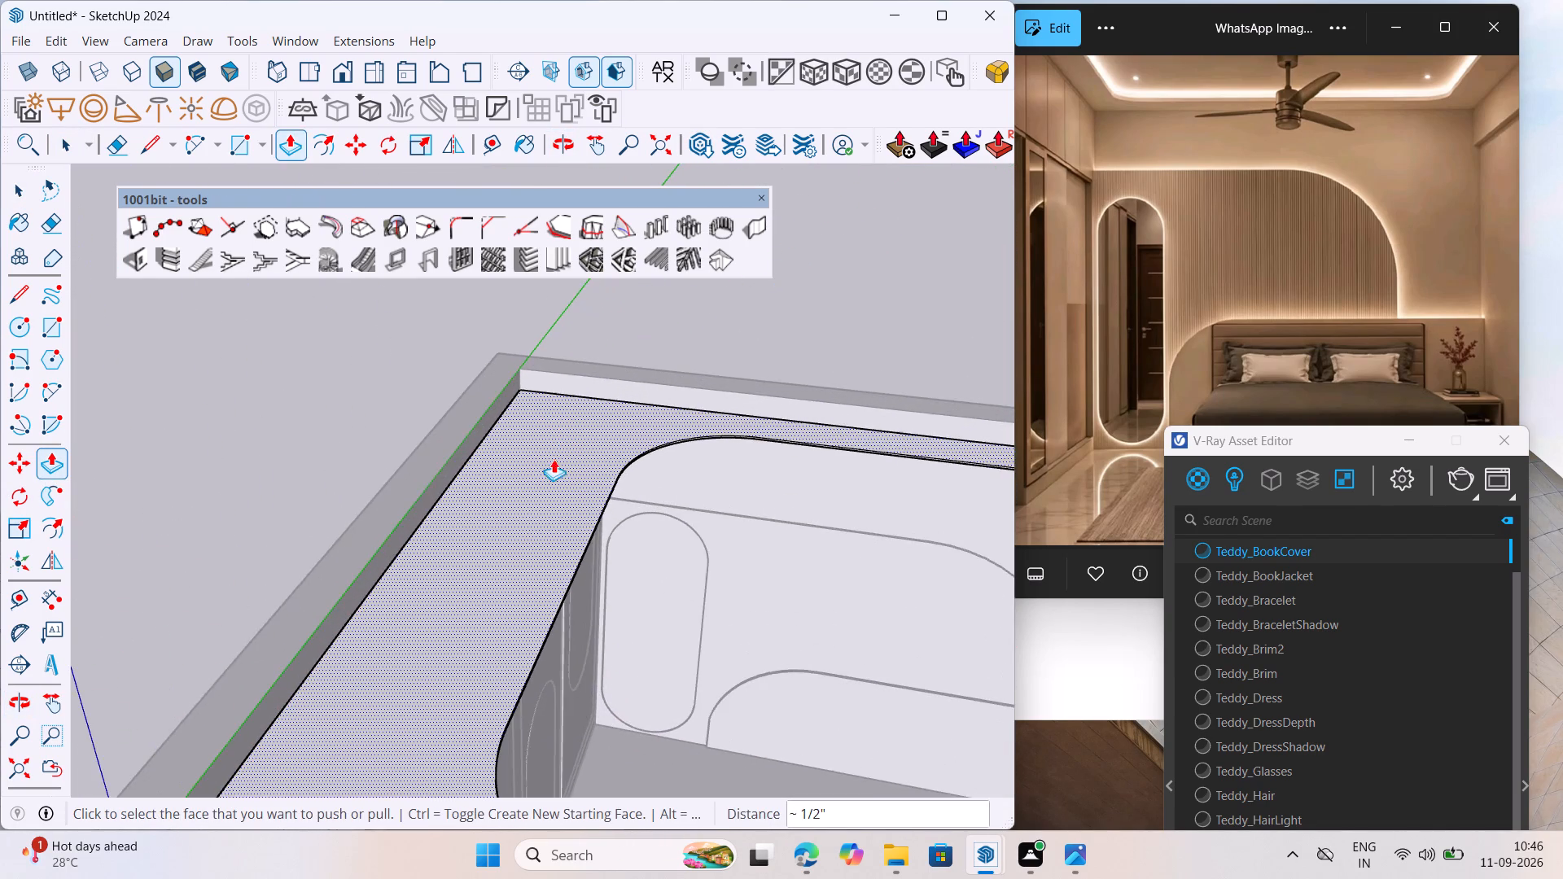
pyautogui.scroll(-6, 567, 474)
pyautogui.moveTo(575, 505); pyautogui.dragTo(621, 551, button='middle')
pyautogui.press('space')
pyautogui.scroll(5, 602, 541)
pyautogui.click(581, 527)
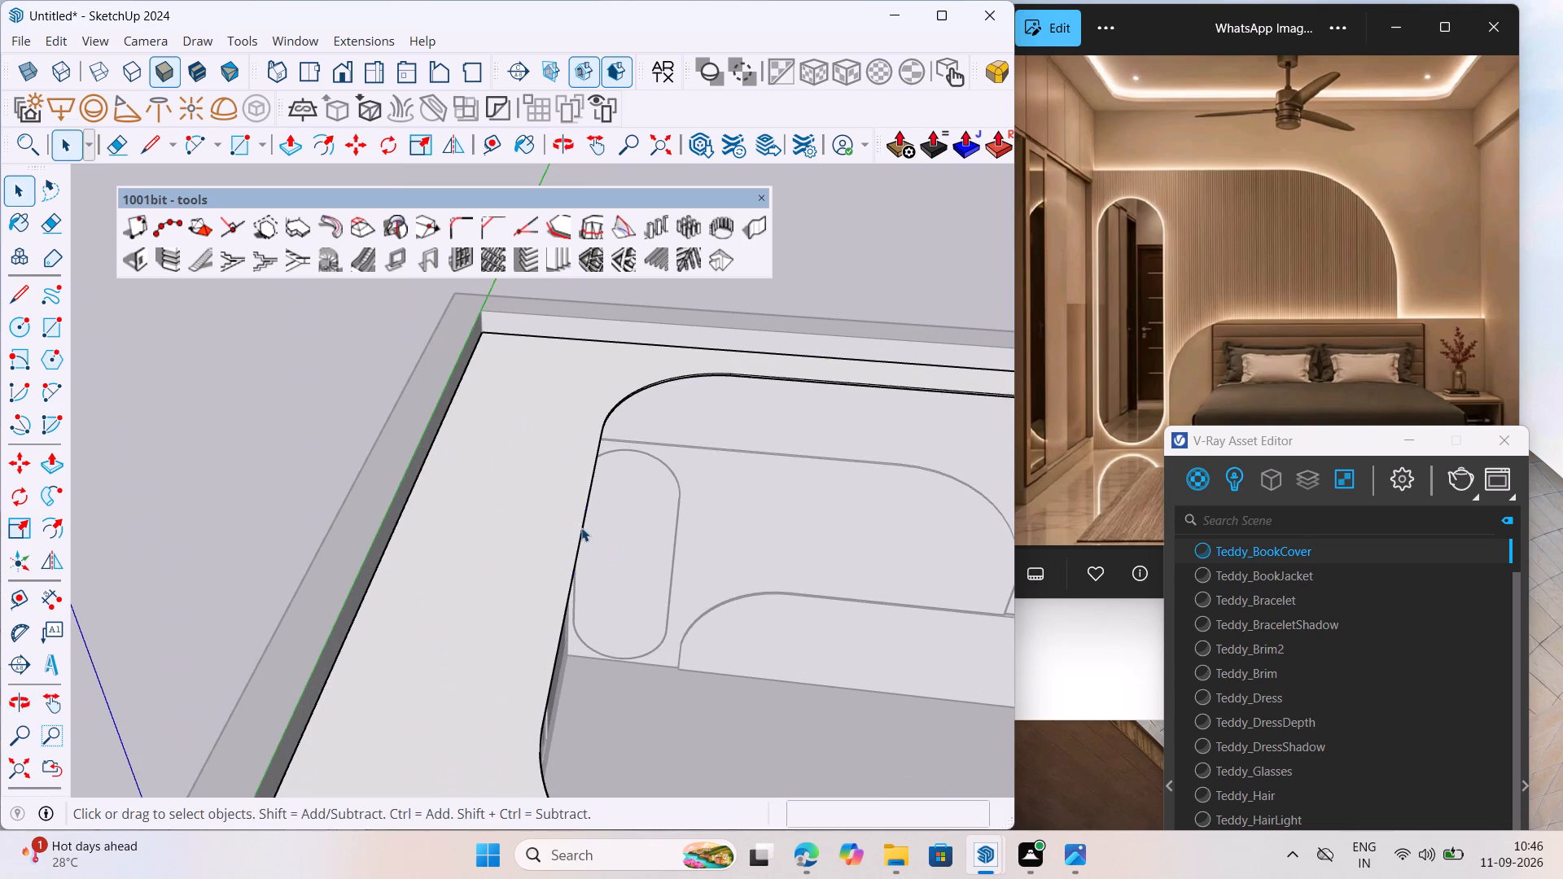
pyautogui.scroll(-2, 571, 450)
pyautogui.scroll(5, 556, 644)
pyautogui.scroll(-5, 520, 477)
pyautogui.moveTo(551, 671); pyautogui.dragTo(549, 695, button='middle')
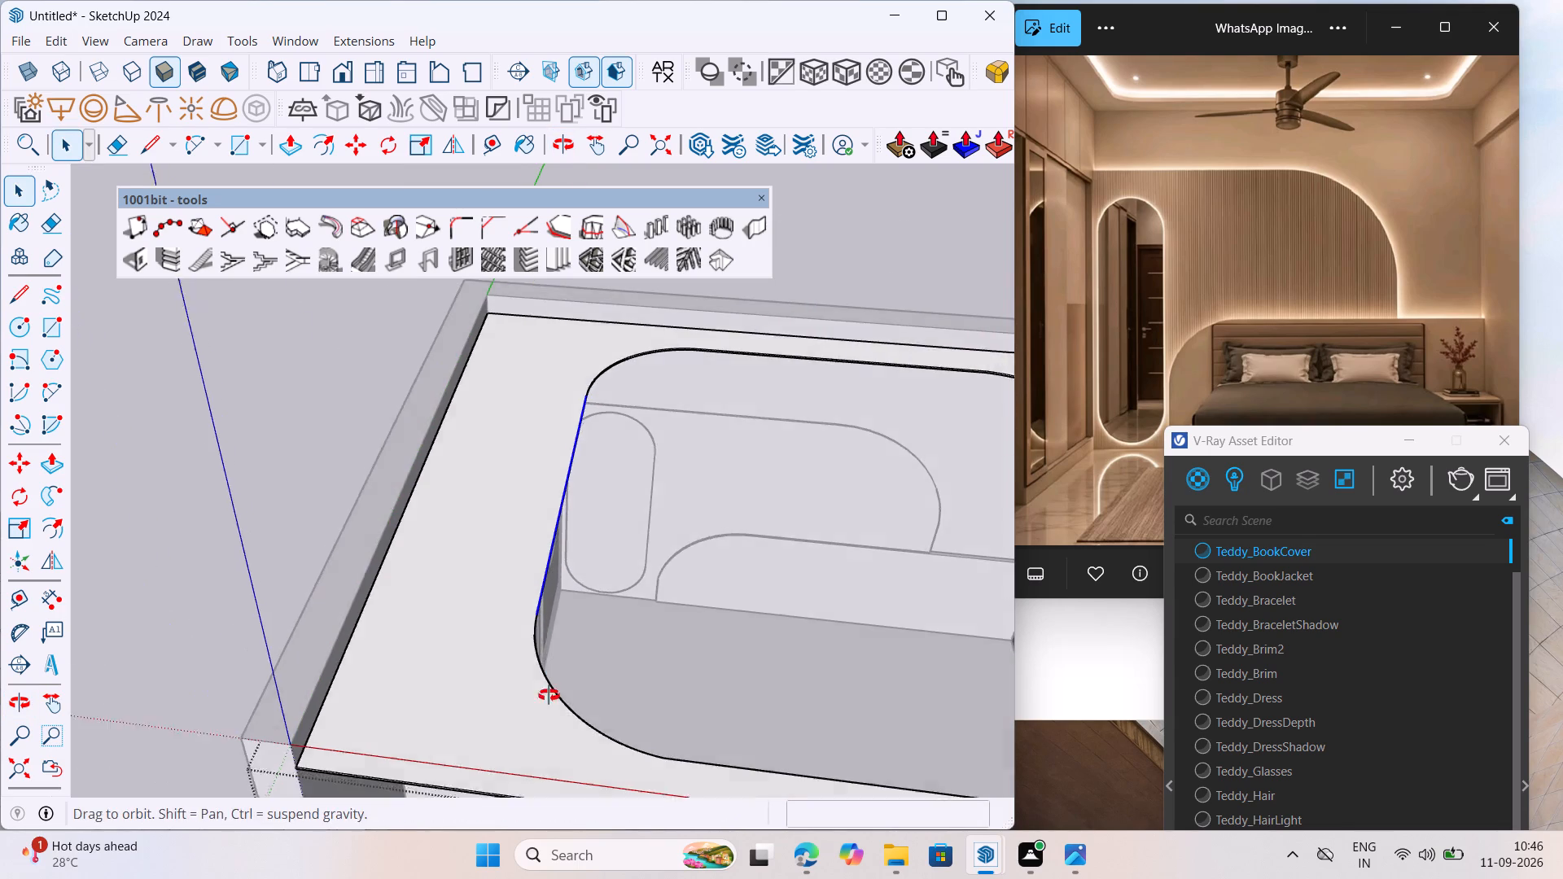
pyautogui.moveTo(549, 695); pyautogui.dragTo(520, 702, button='middle')
pyautogui.scroll(6, 490, 623)
pyautogui.keyDown('ctrl'); pyautogui.click(506, 658); pyautogui.keyUp('ctrl')
pyautogui.keyDown('ctrl'); pyautogui.click(510, 652); pyautogui.keyUp('ctrl')
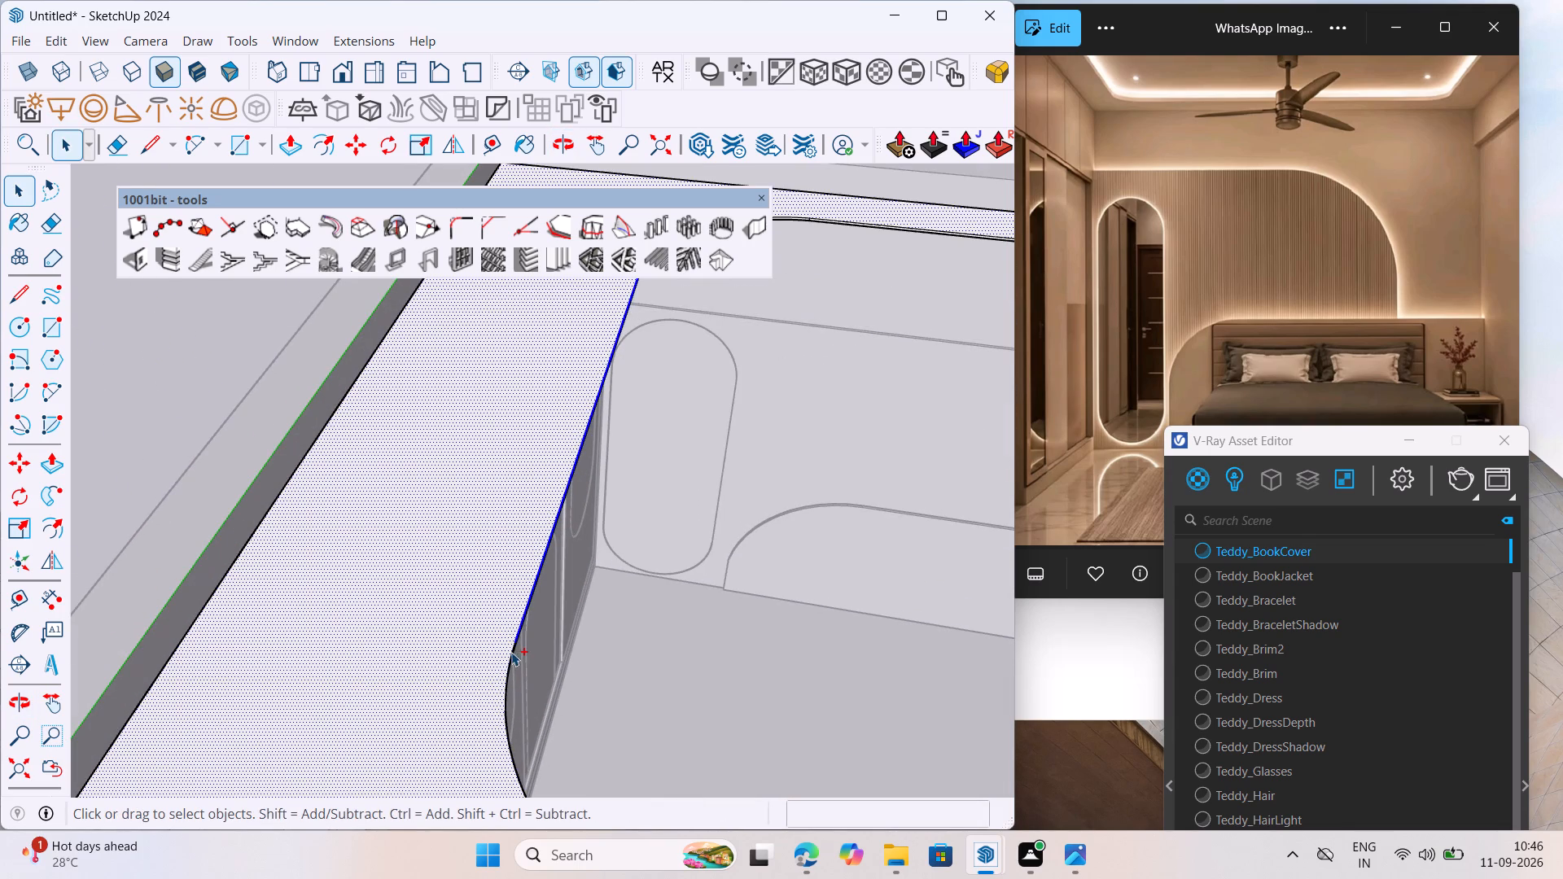
# Add the headboard-wall corner arc near the wardrobe and the straight upper edge along the headboard wall to the selection.
pyautogui.scroll(-6, 469, 605)
pyautogui.scroll(6, 574, 366)
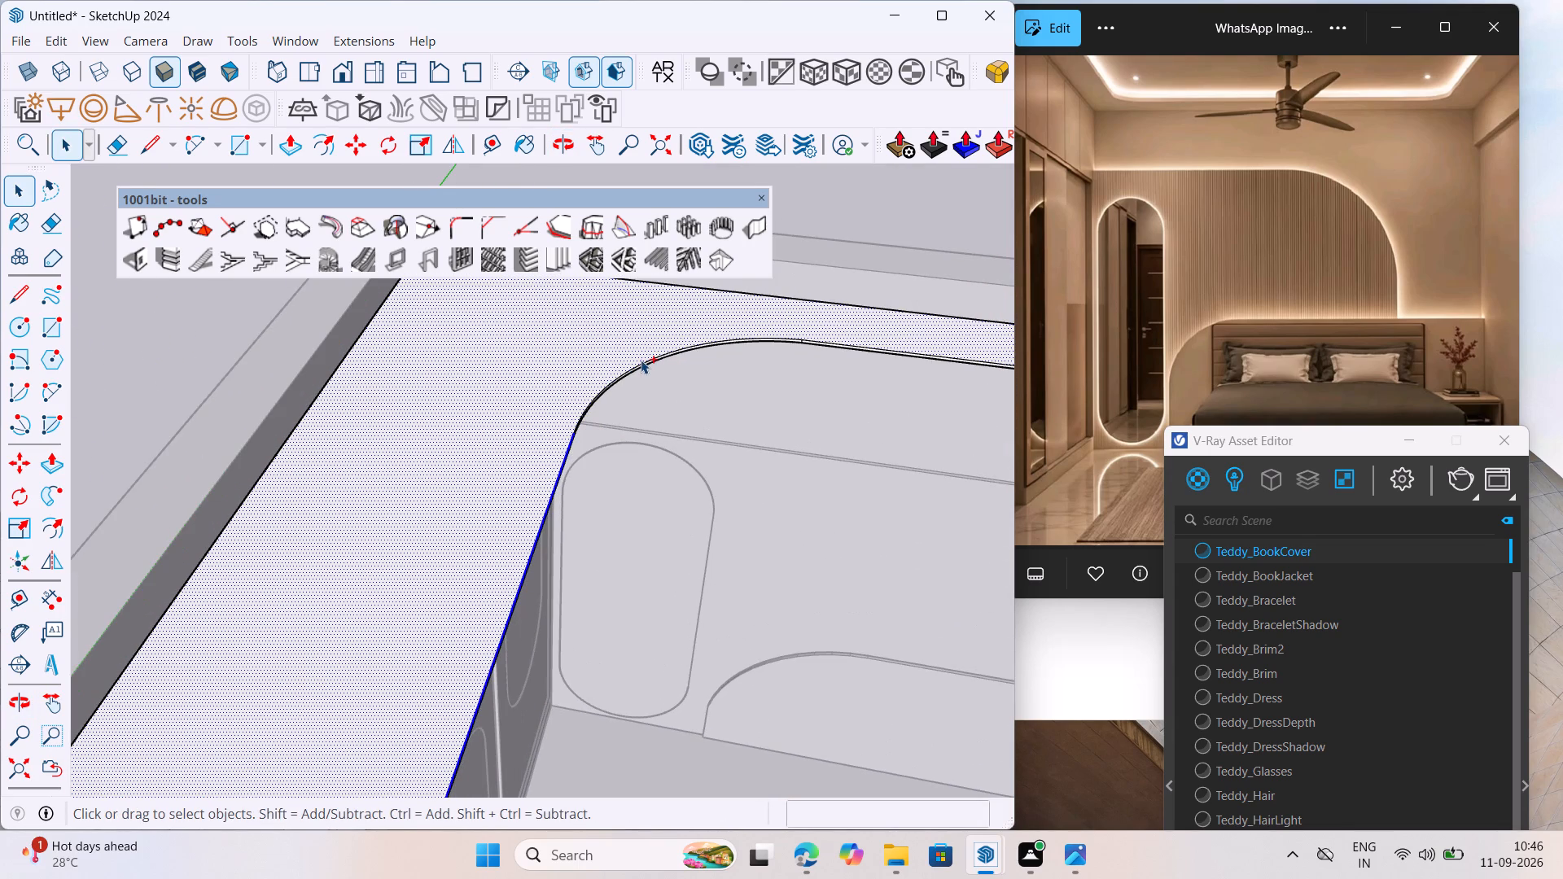
pyautogui.keyDown('ctrl'); pyautogui.click(641, 359); pyautogui.keyUp('ctrl')
pyautogui.keyDown('ctrl'); pyautogui.click(644, 362); pyautogui.keyUp('ctrl')
pyautogui.scroll(11, 531, 391)
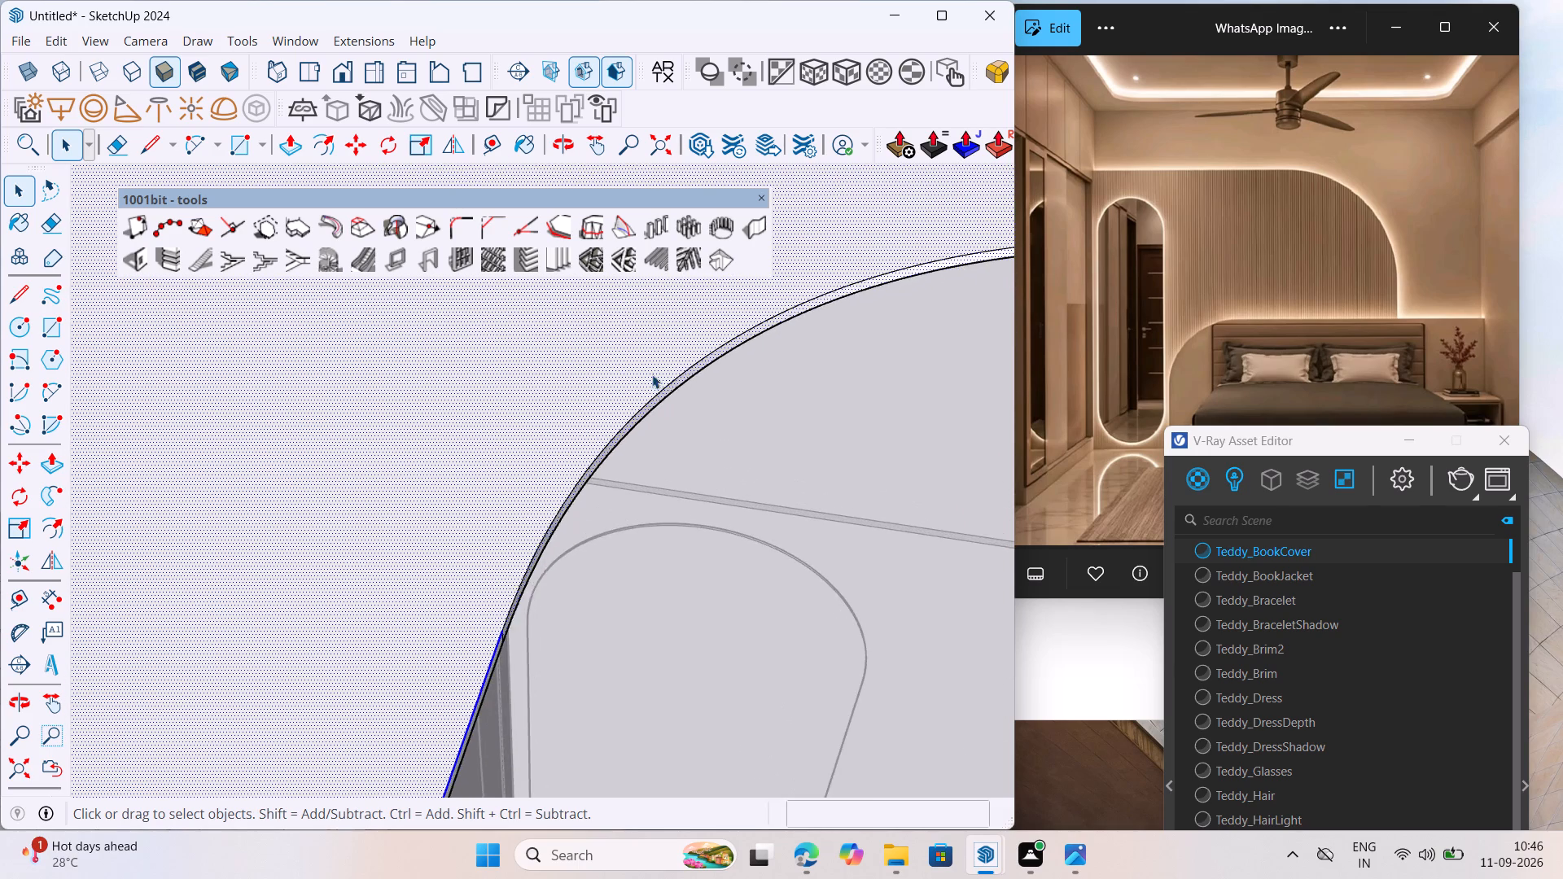
pyautogui.scroll(6, 652, 374)
pyautogui.keyDown('ctrl'); pyautogui.click(689, 366); pyautogui.keyUp('ctrl')
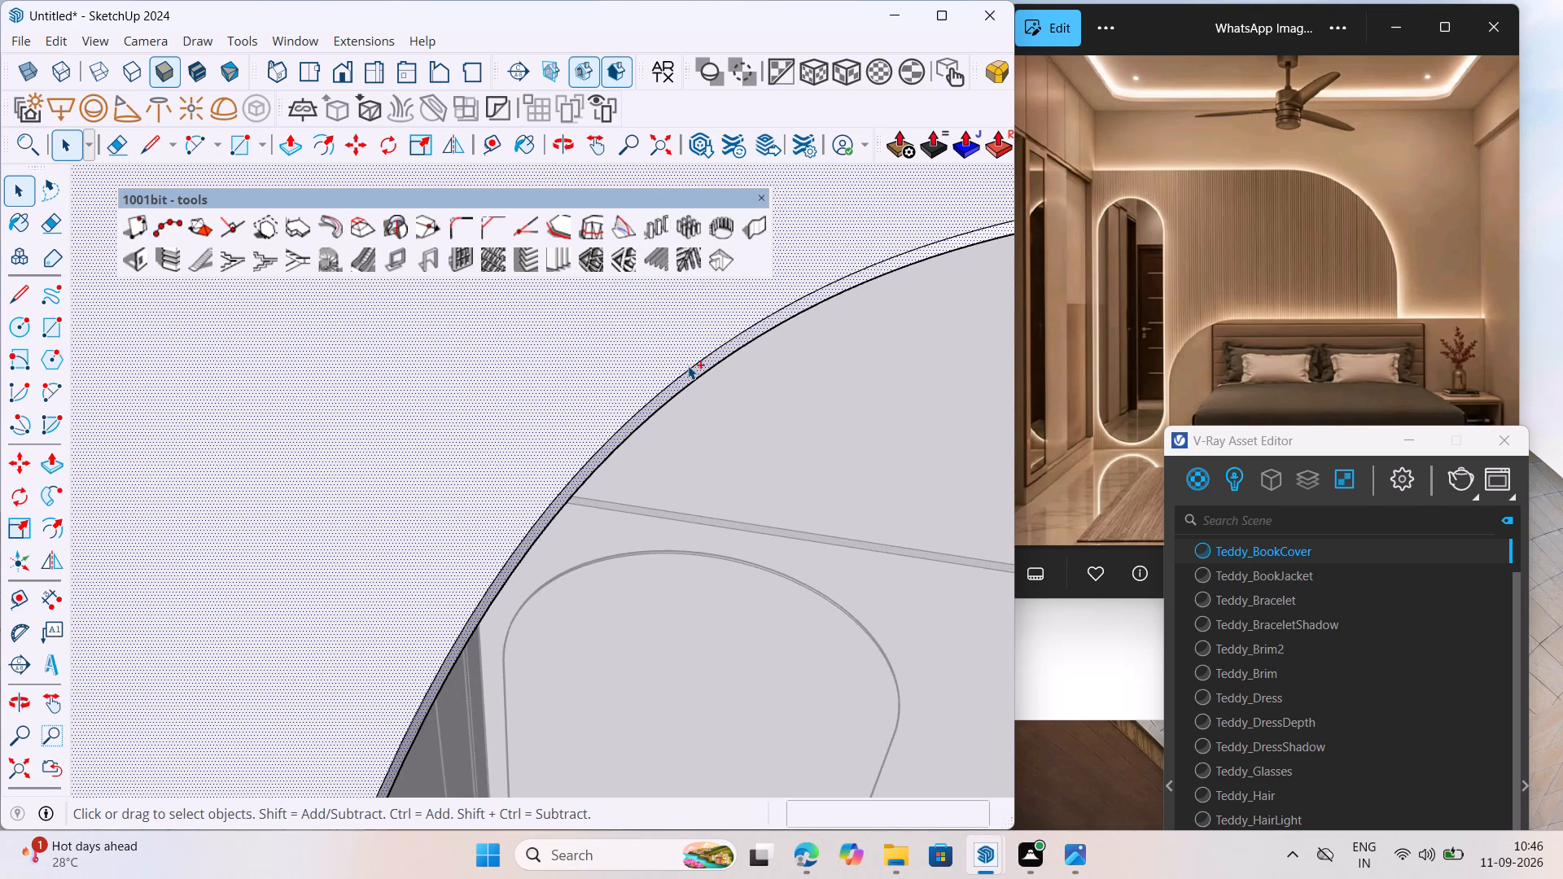
pyautogui.keyDown('ctrl'); pyautogui.click(690, 365); pyautogui.keyUp('ctrl')
pyautogui.keyDown('ctrl'); pyautogui.click(691, 365); pyautogui.keyUp('ctrl')
pyautogui.scroll(-20, 394, 426)
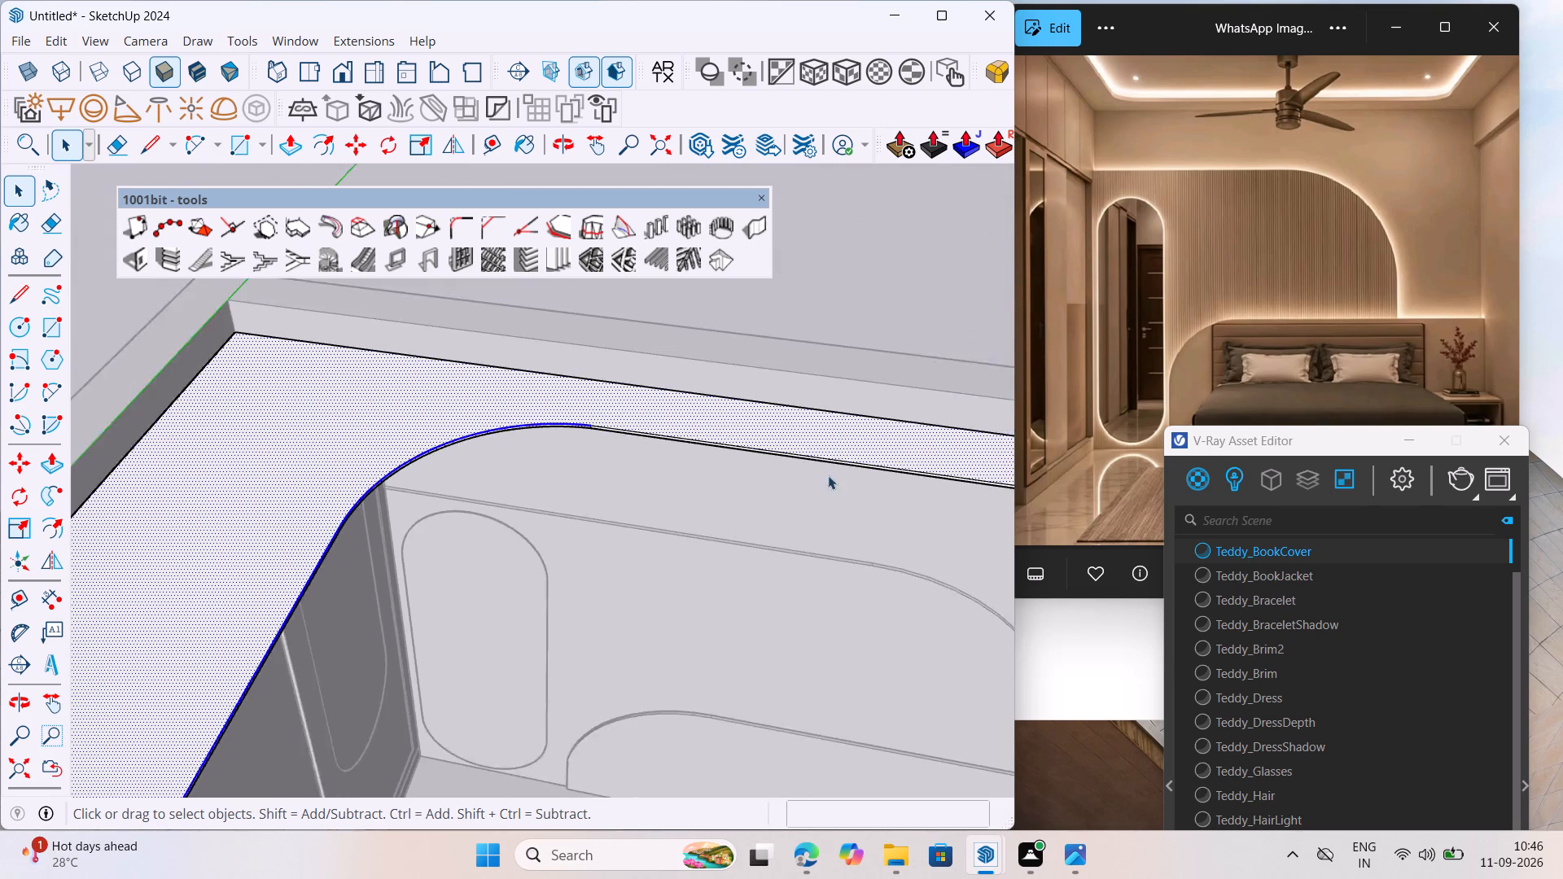
pyautogui.scroll(13, 809, 420)
pyautogui.keyDown('ctrl'); pyautogui.click(519, 466); pyautogui.keyUp('ctrl')
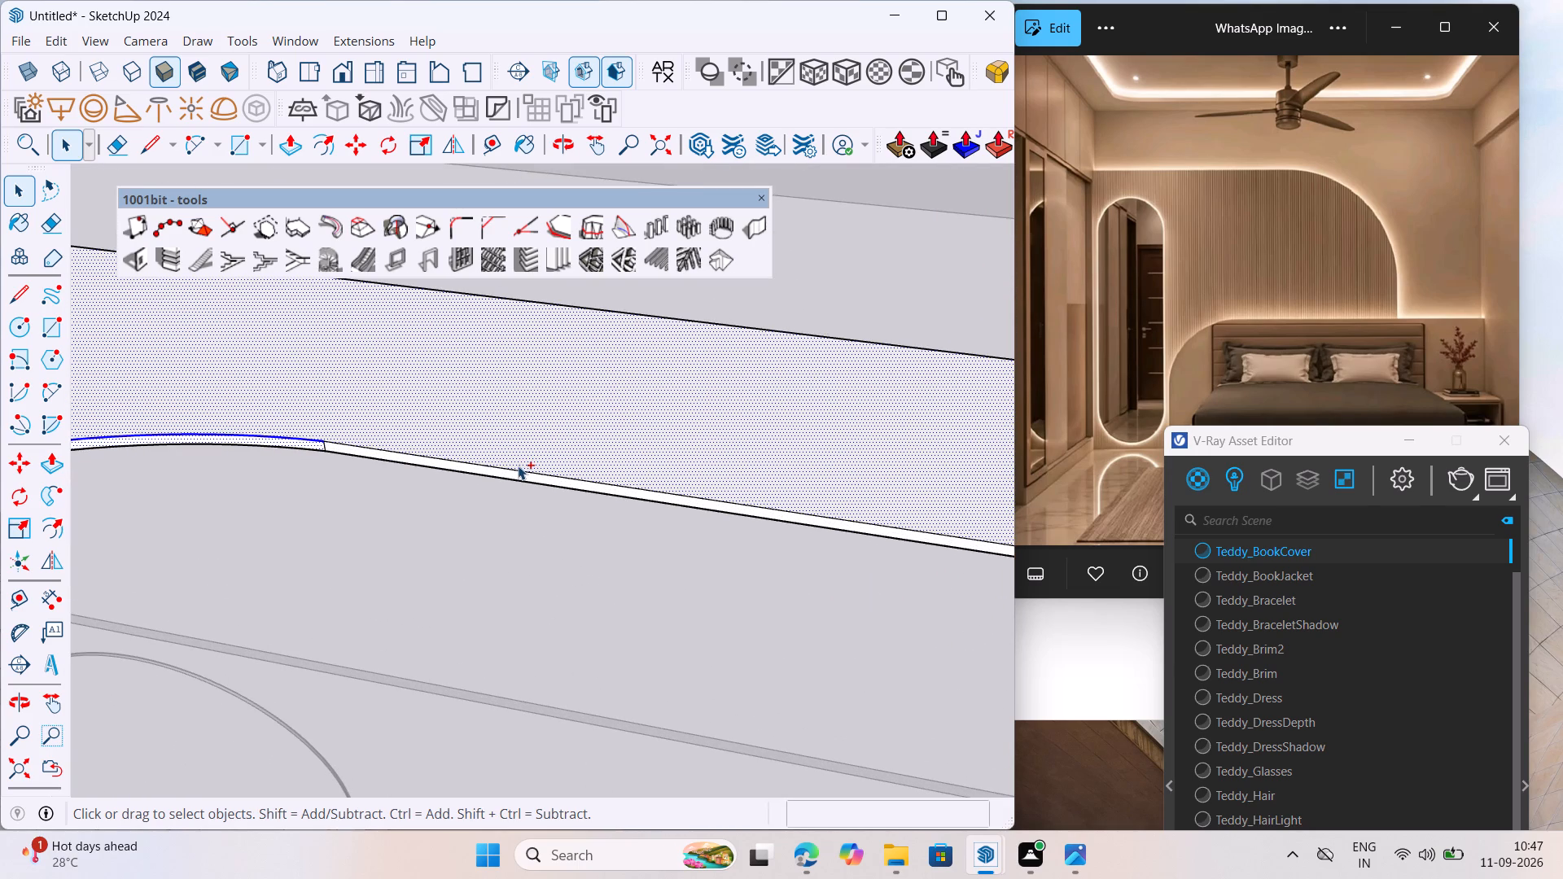
pyautogui.keyDown('ctrl'); pyautogui.click(517, 468); pyautogui.keyUp('ctrl')
# Add the far headboard-wall corner arc and the straight edge opposite the wardrobe to the selection, and deselect the slab's top face.
pyautogui.scroll(-19, 348, 414)
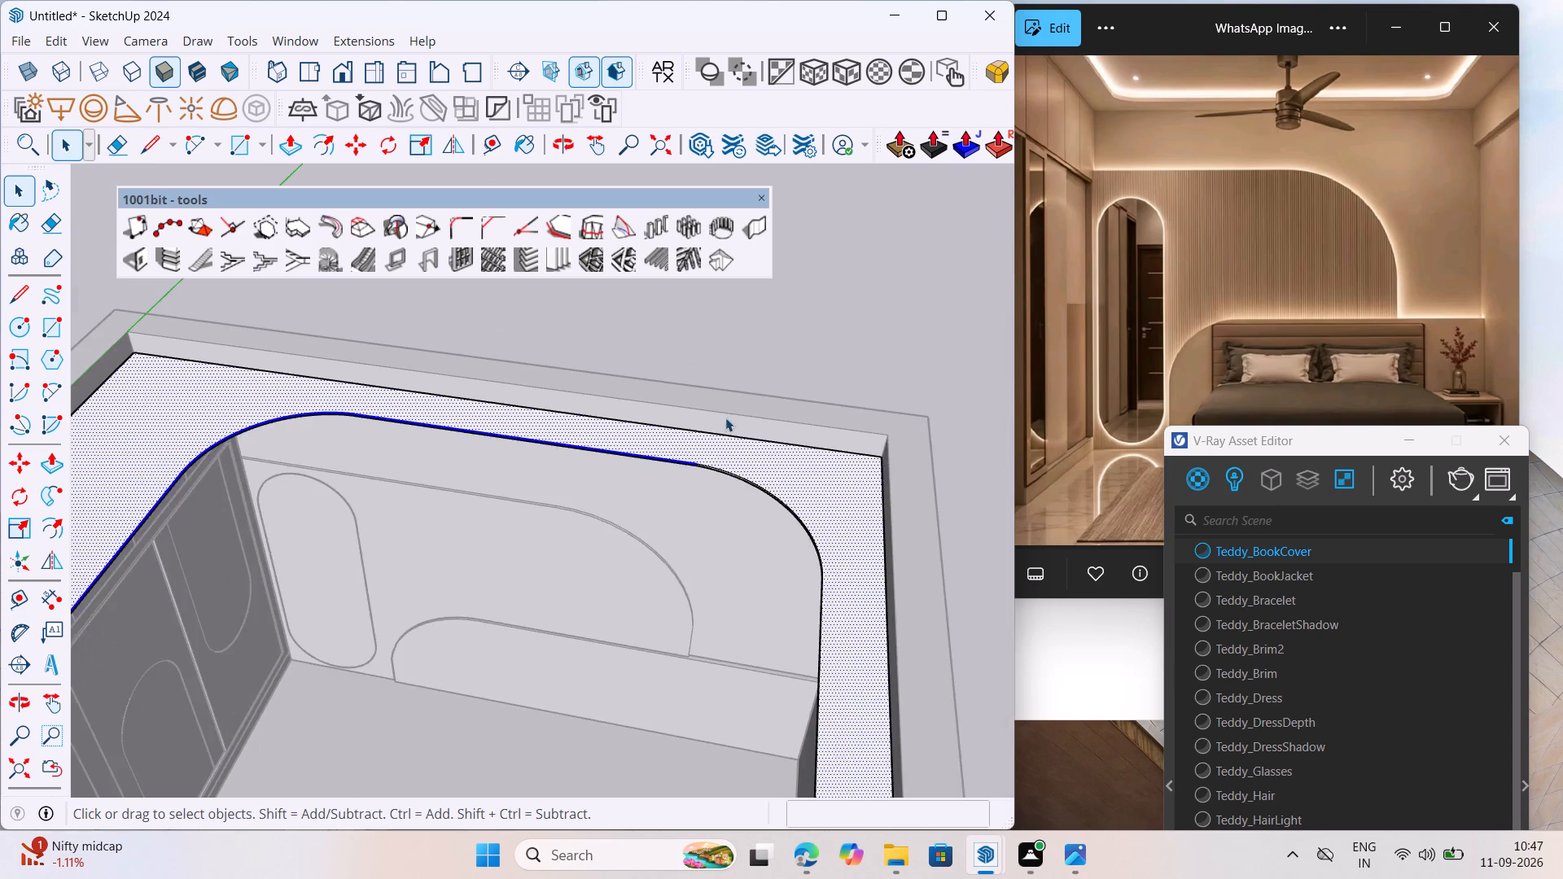
pyautogui.scroll(18, 725, 418)
pyautogui.keyDown('ctrl'); pyautogui.click(702, 520); pyautogui.keyUp('ctrl')
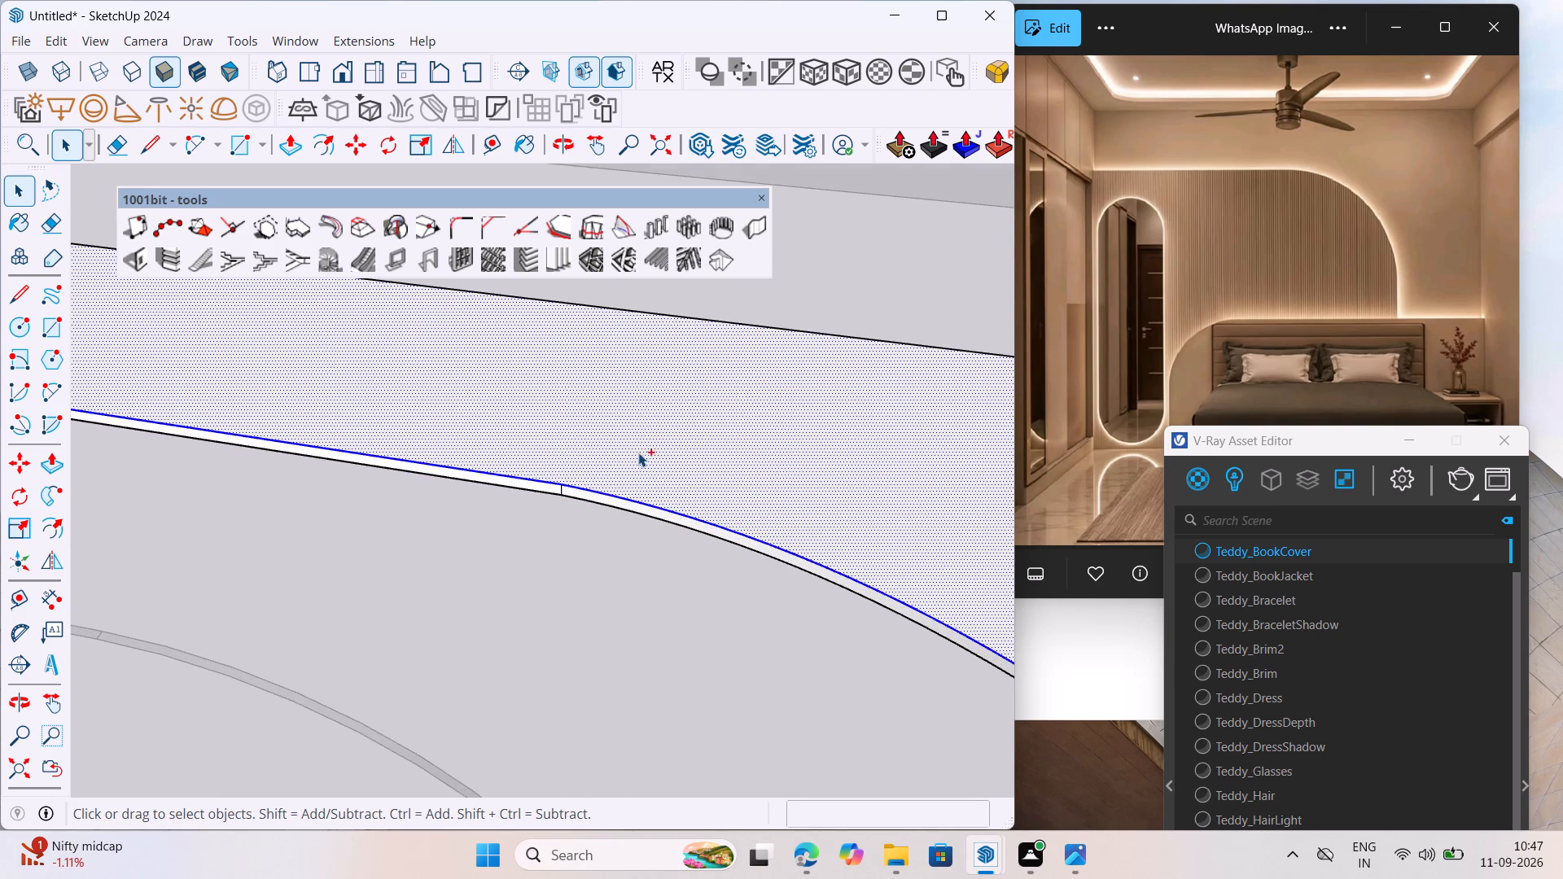
pyautogui.keyDown('ctrl'); pyautogui.keyDown('shift'); pyautogui.click(656, 426); pyautogui.keyUp('shift'); pyautogui.keyUp('ctrl')
pyautogui.keyDown('ctrl'); pyautogui.scroll(-5, 571, 400); pyautogui.keyUp('ctrl')
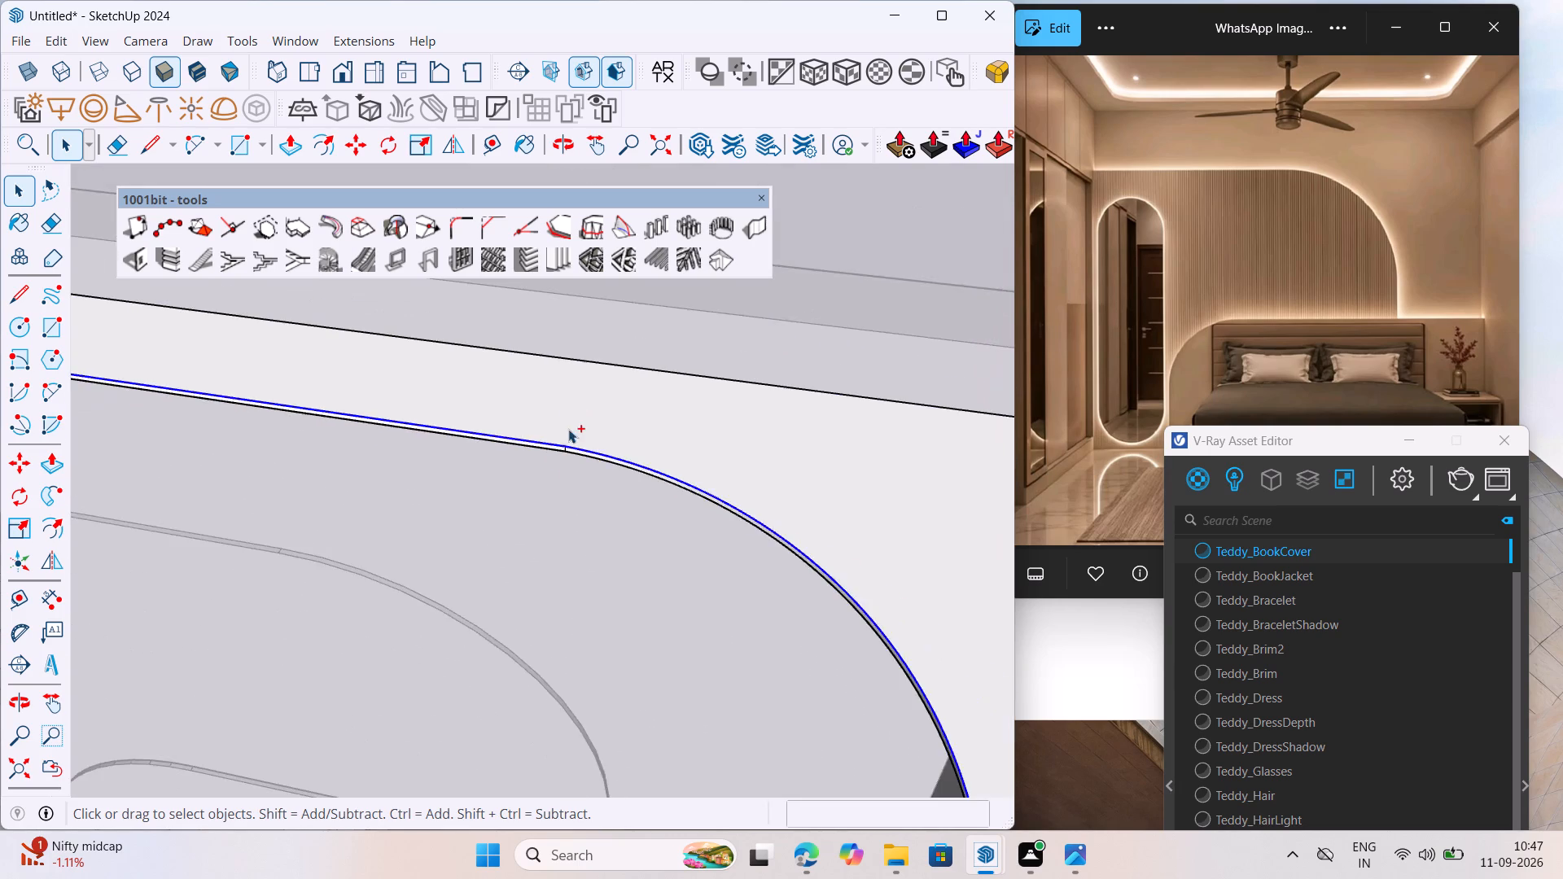
pyautogui.keyDown('ctrl'); pyautogui.scroll(-10, 568, 429); pyautogui.keyUp('ctrl')
pyautogui.scroll(-2, 655, 366)
pyautogui.scroll(12, 715, 530)
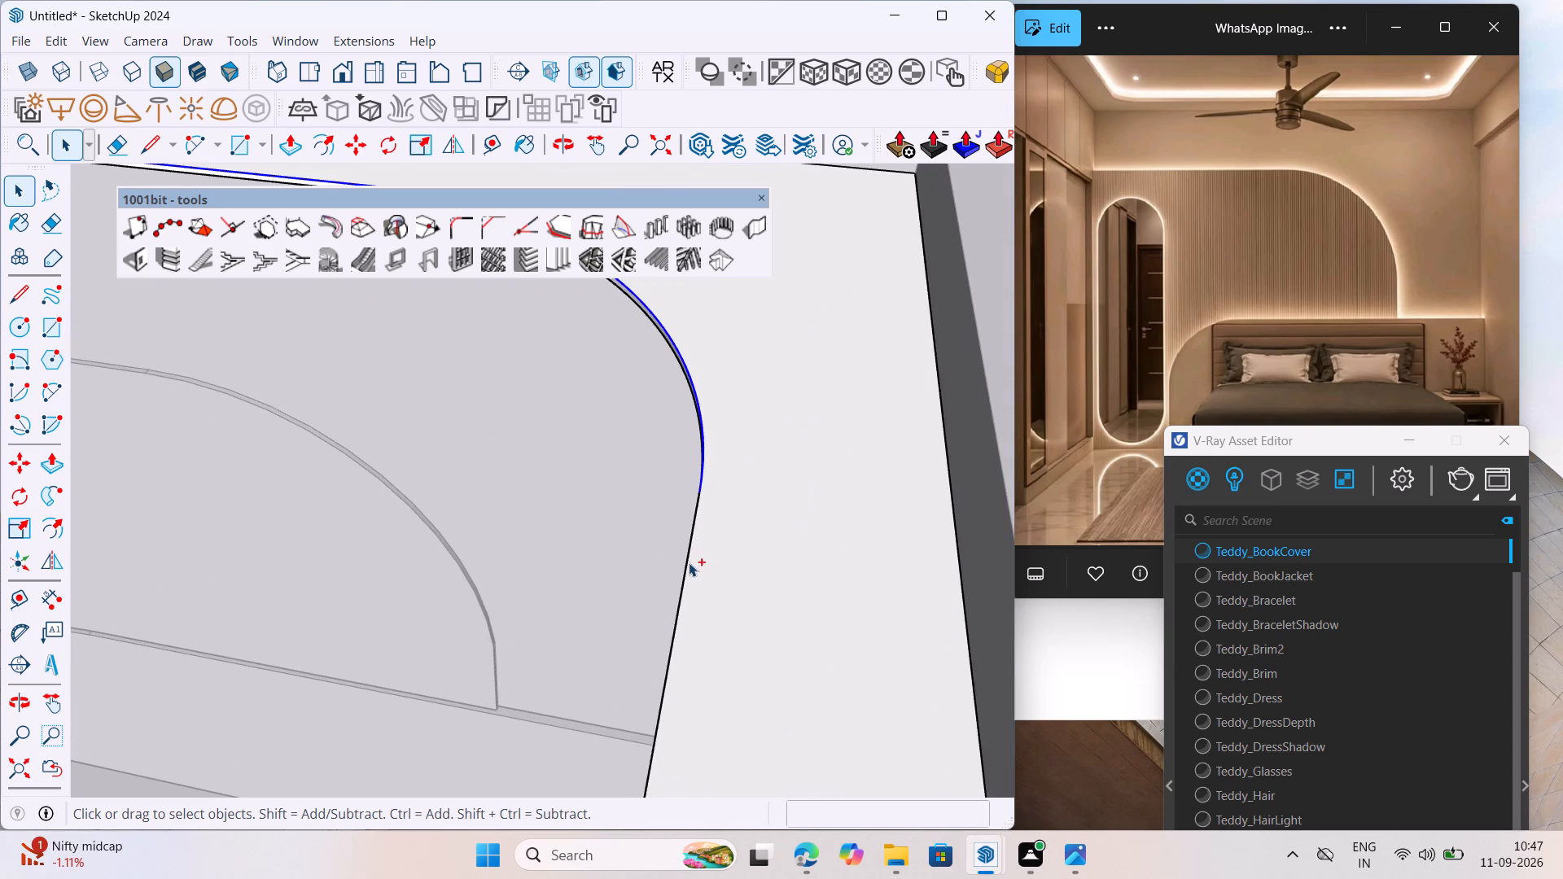
pyautogui.keyDown('ctrl'); pyautogui.click(686, 562); pyautogui.keyUp('ctrl')
# Add the front corner arc opposite the wardrobe and the opening's front straight edge to complete the selected upper loop.
pyautogui.scroll(-20, 715, 380)
pyautogui.scroll(-2, 715, 380)
pyautogui.scroll(3, 698, 546)
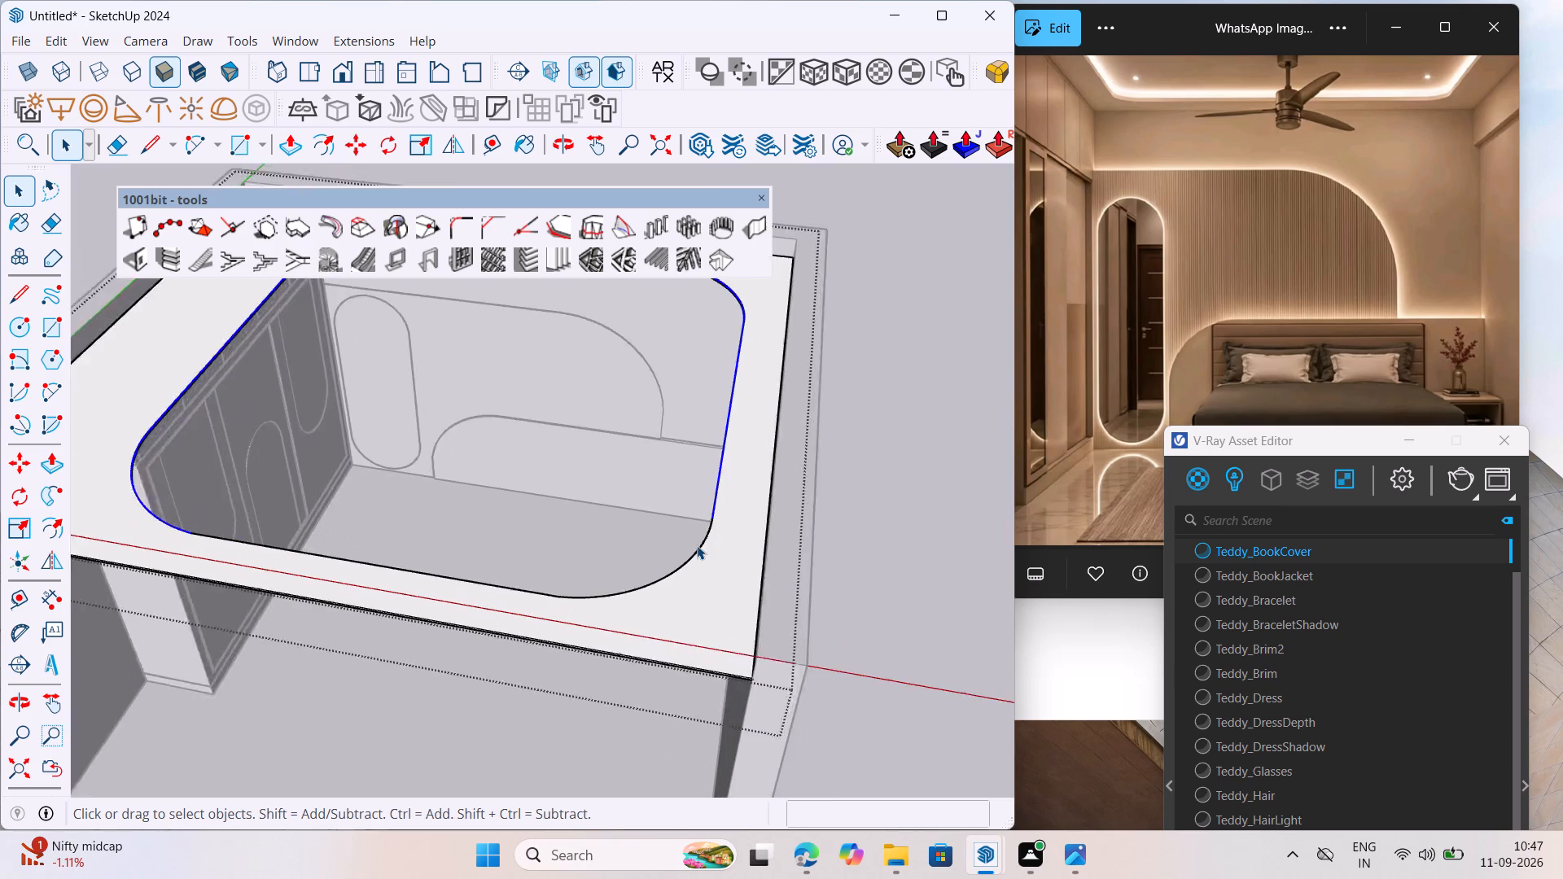
pyautogui.scroll(10, 697, 545)
pyautogui.keyDown('ctrl'); pyautogui.click(698, 549); pyautogui.keyUp('ctrl')
pyautogui.scroll(-6, 704, 488)
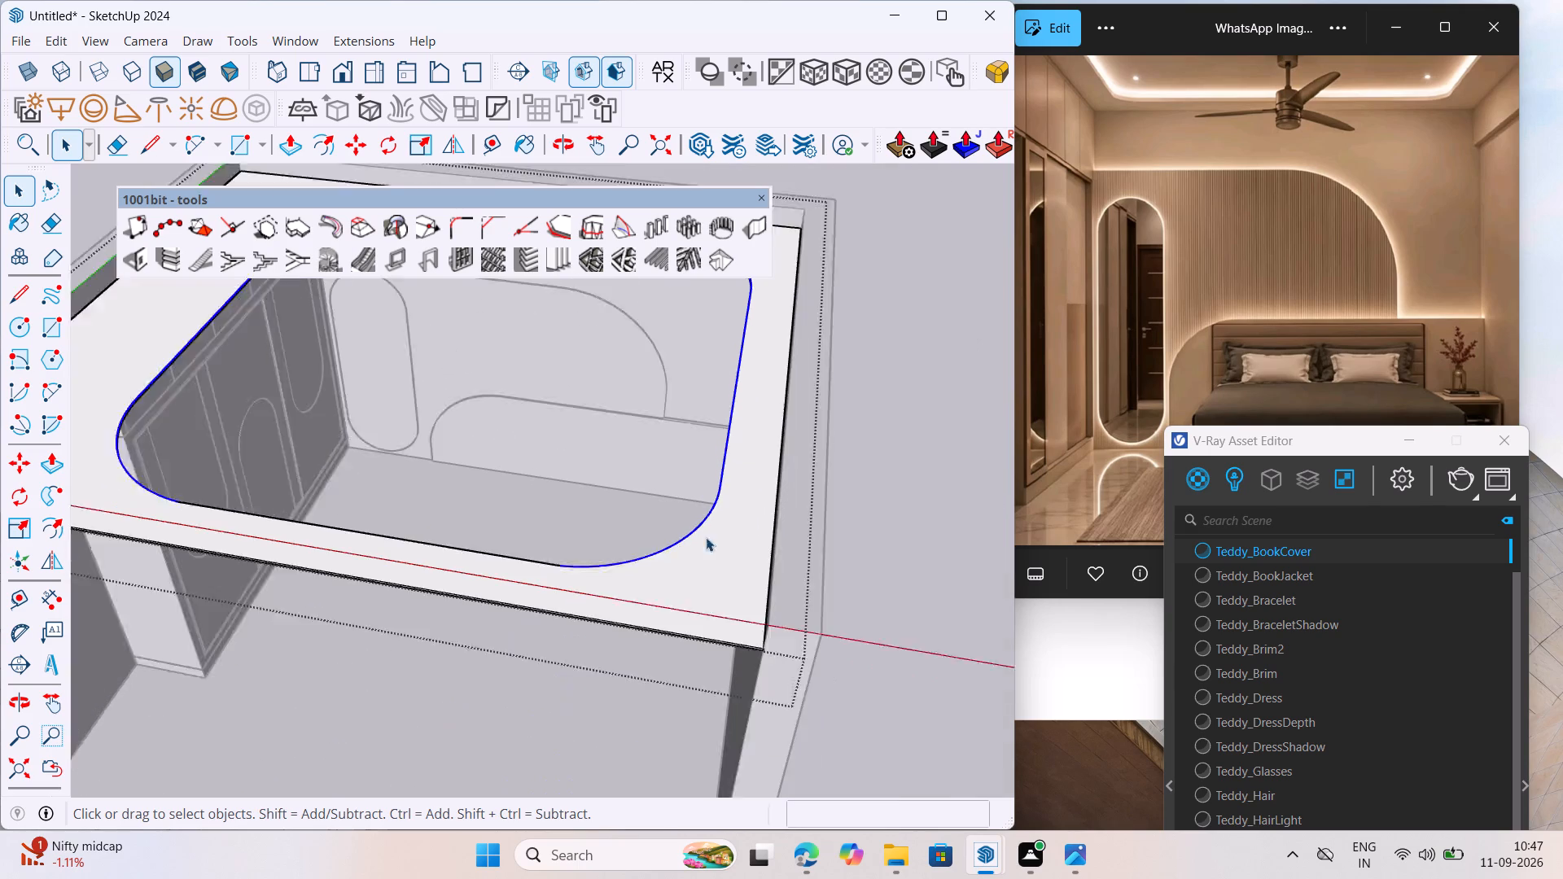
pyautogui.scroll(-2, 706, 537)
pyautogui.scroll(14, 323, 508)
pyautogui.keyDown('ctrl'); pyautogui.click(371, 530); pyautogui.keyUp('ctrl')
pyautogui.scroll(-3, 404, 506)
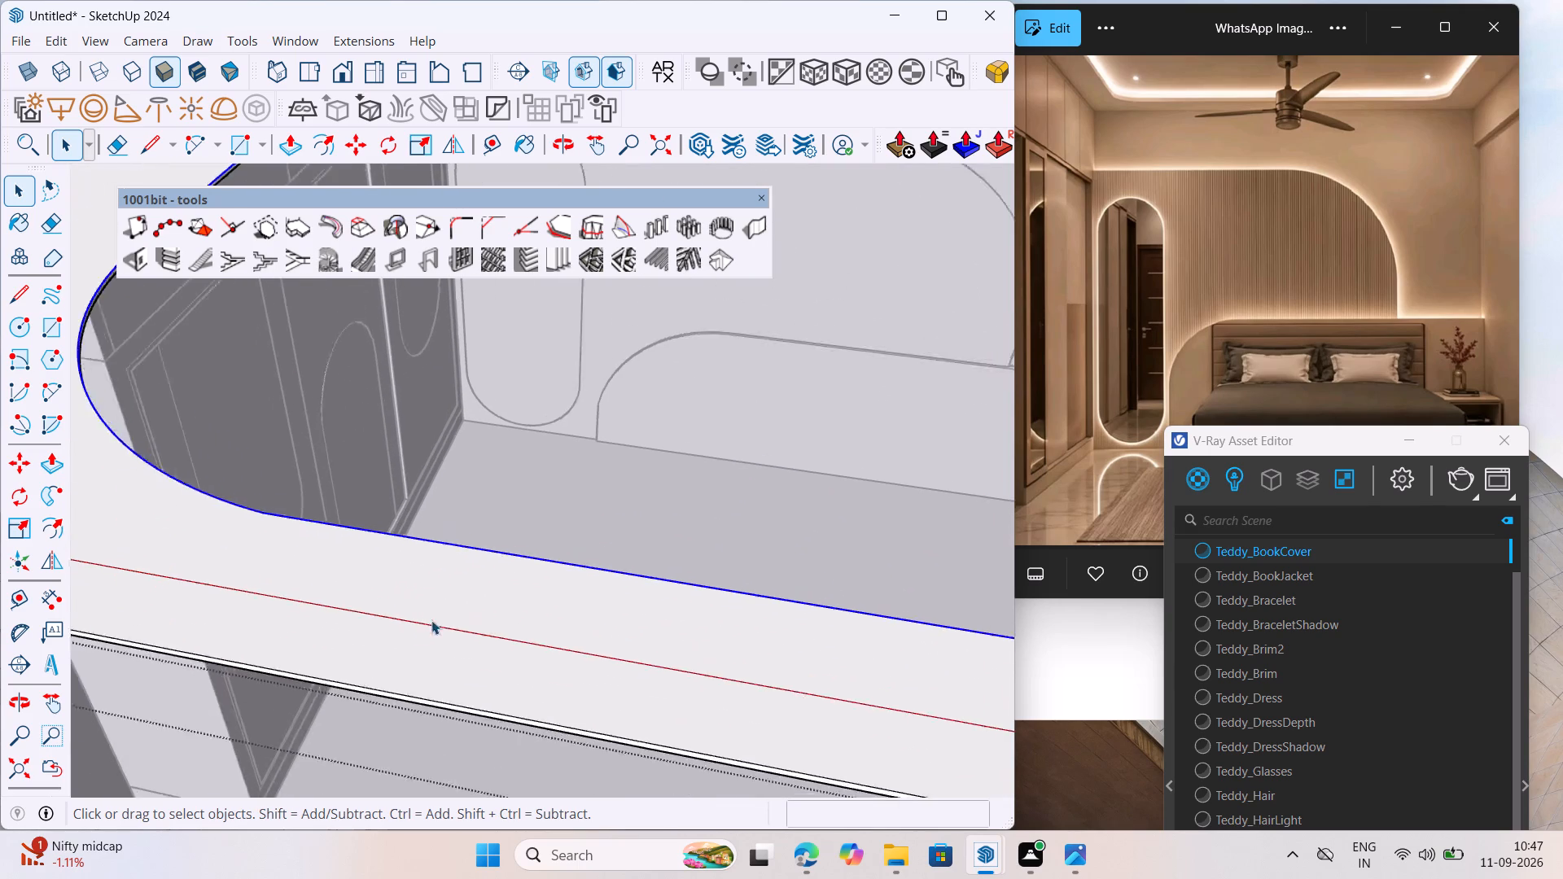
pyautogui.scroll(-17, 431, 620)
pyautogui.scroll(10, 337, 449)
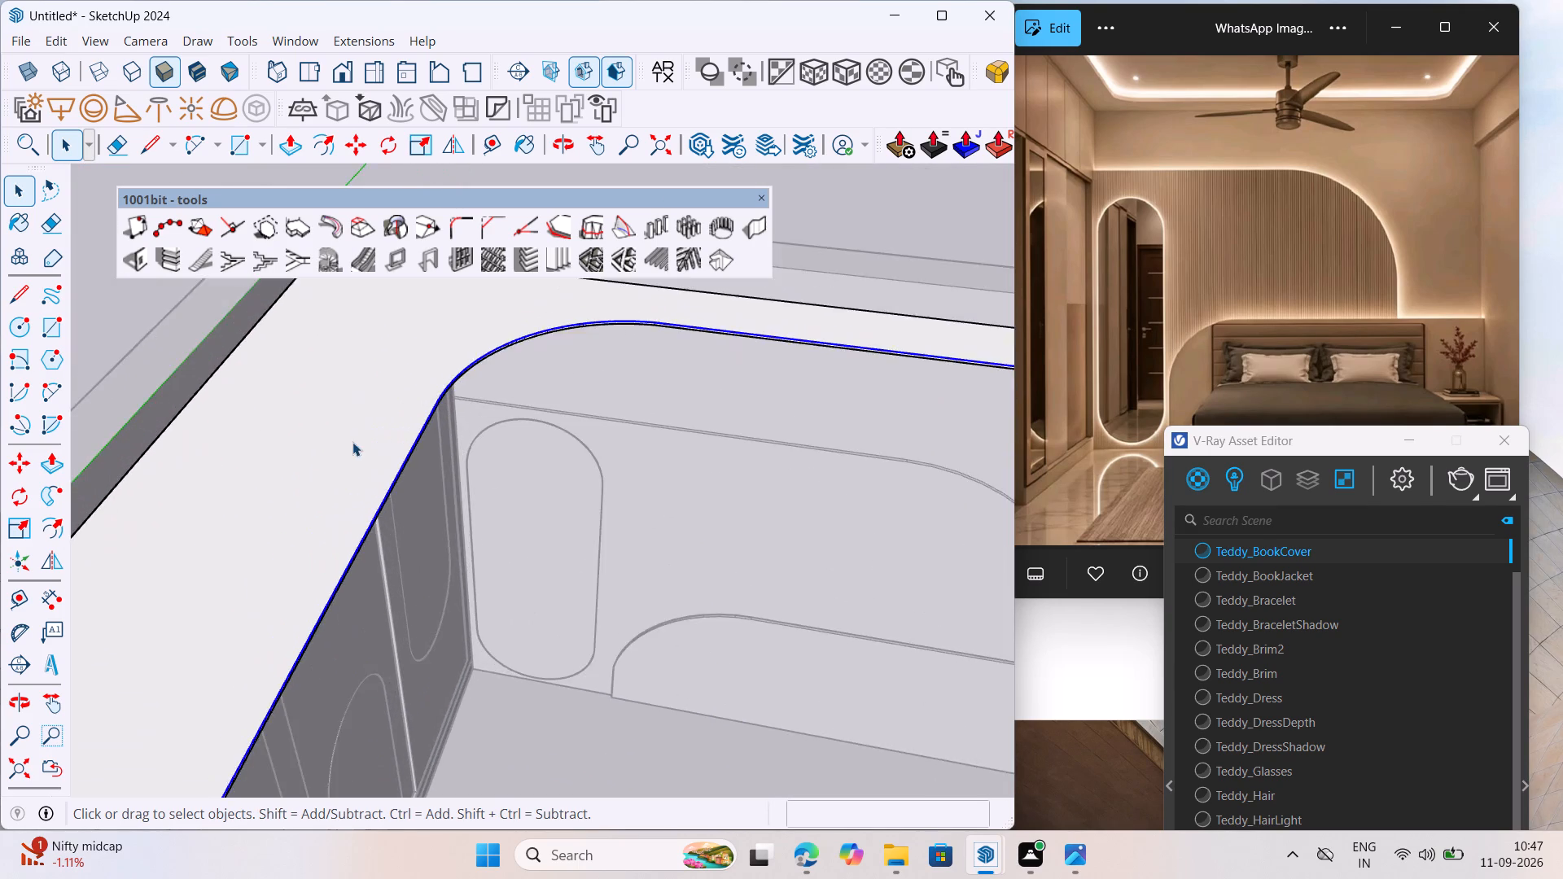
# Deselect the opening's inner side face along the wardrobe, leaving only the upper edge loop selected.
pyautogui.scroll(12, 352, 442)
pyautogui.scroll(20, 525, 334)
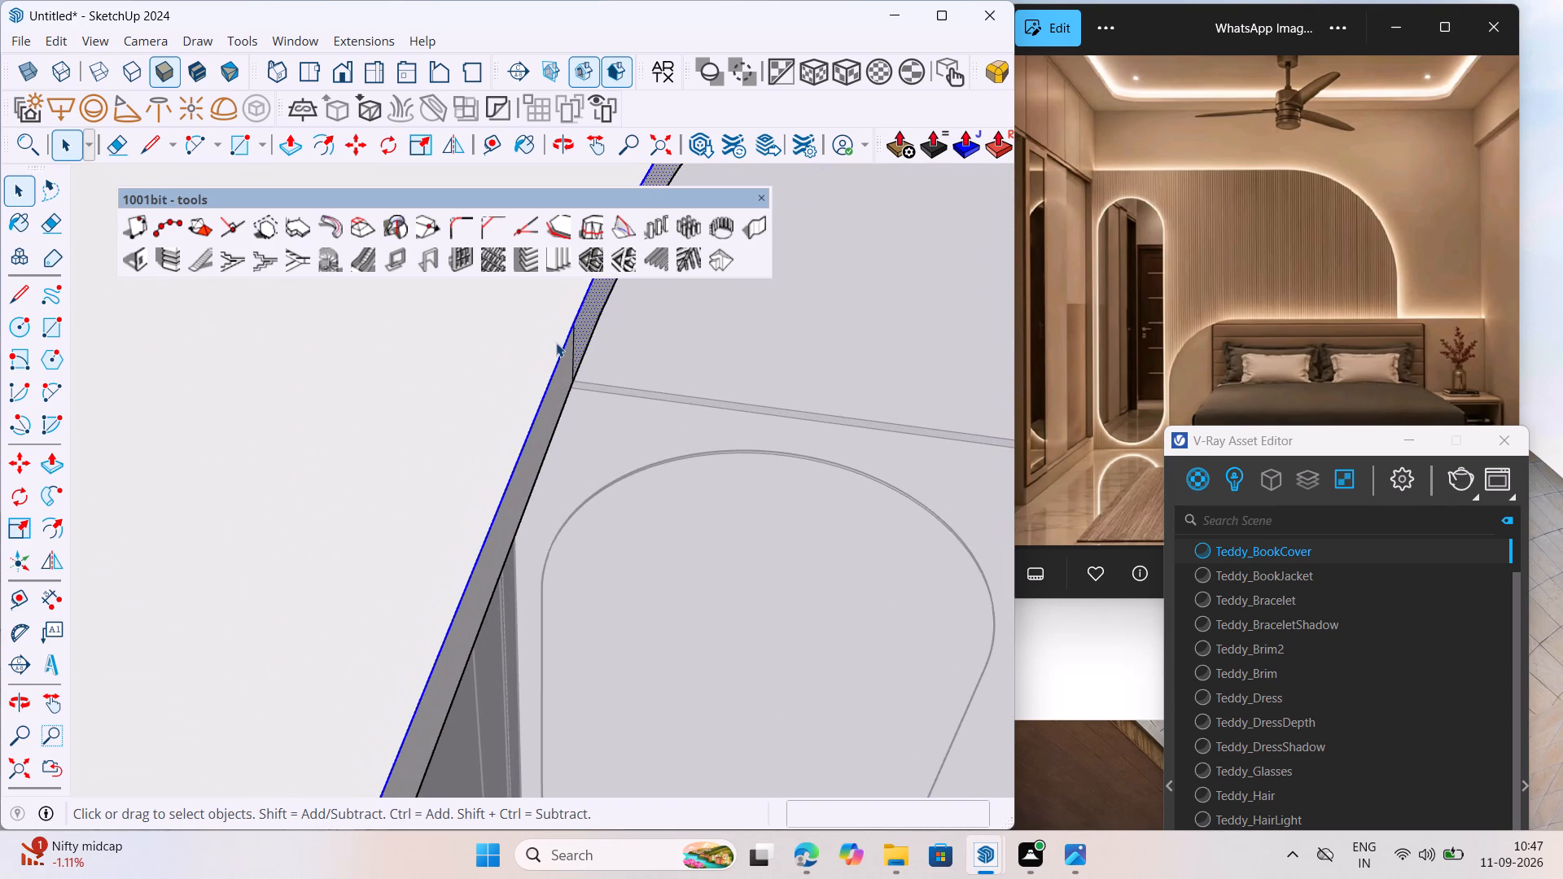
pyautogui.keyDown('ctrl'); pyautogui.keyDown('shift'); pyautogui.click(593, 316); pyautogui.keyUp('shift'); pyautogui.keyUp('ctrl')
pyautogui.keyDown('ctrl'); pyautogui.scroll(-8, 548, 387); pyautogui.keyUp('ctrl')
pyautogui.keyDown('ctrl'); pyautogui.scroll(-20, 485, 455); pyautogui.keyUp('ctrl')
pyautogui.keyDown('ctrl'); pyautogui.scroll(-1, 485, 455); pyautogui.keyUp('ctrl')
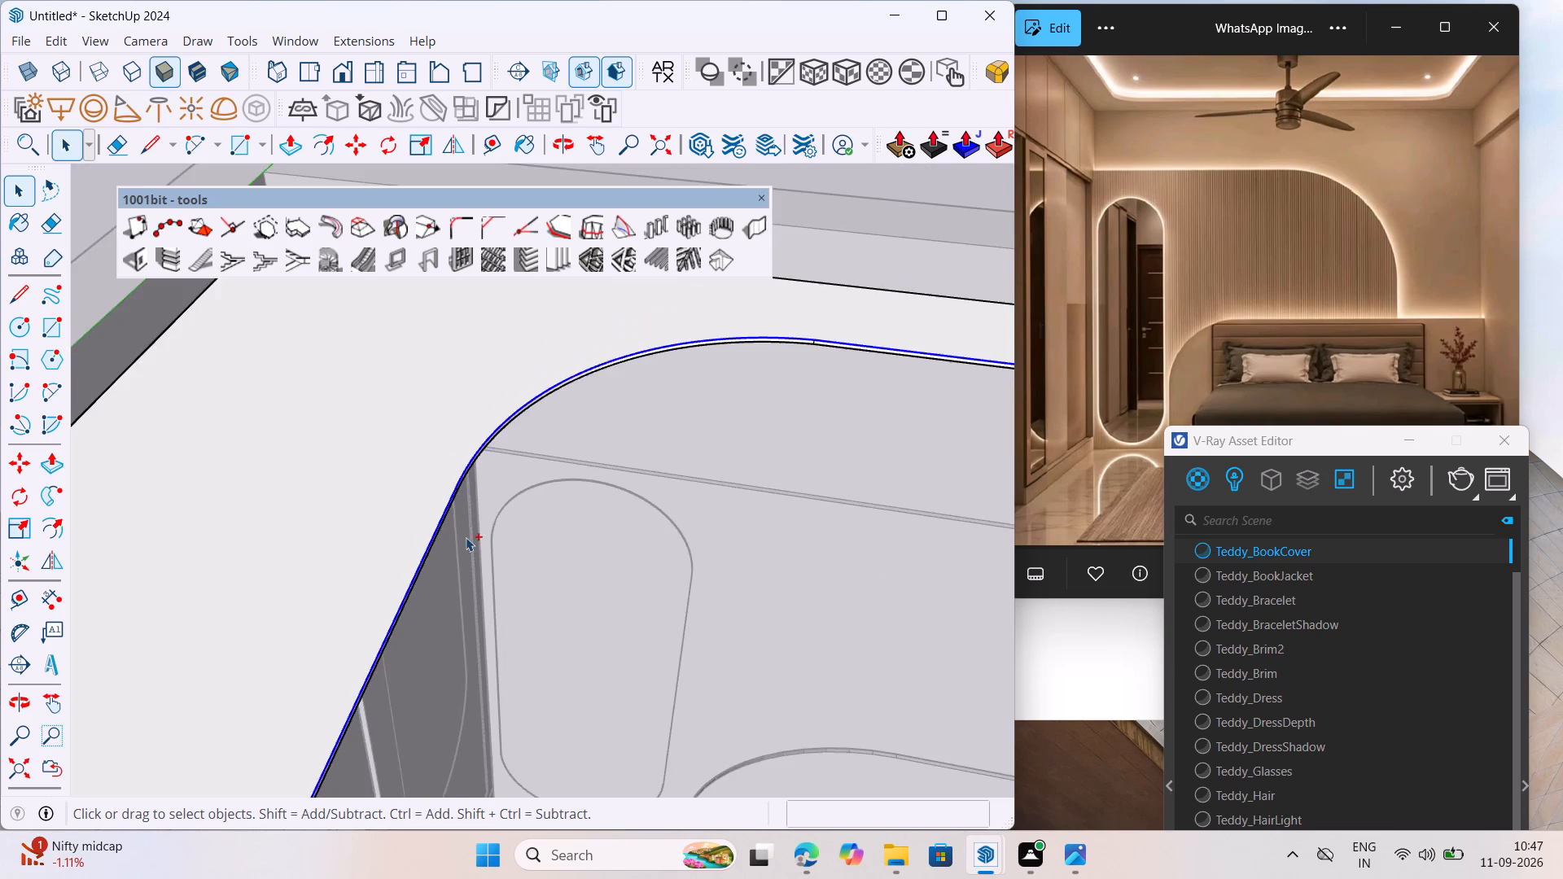
pyautogui.keyDown('ctrl'); pyautogui.scroll(17, 908, 387); pyautogui.keyUp('ctrl')
pyautogui.keyDown('ctrl'); pyautogui.scroll(-14, 760, 303); pyautogui.keyUp('ctrl')
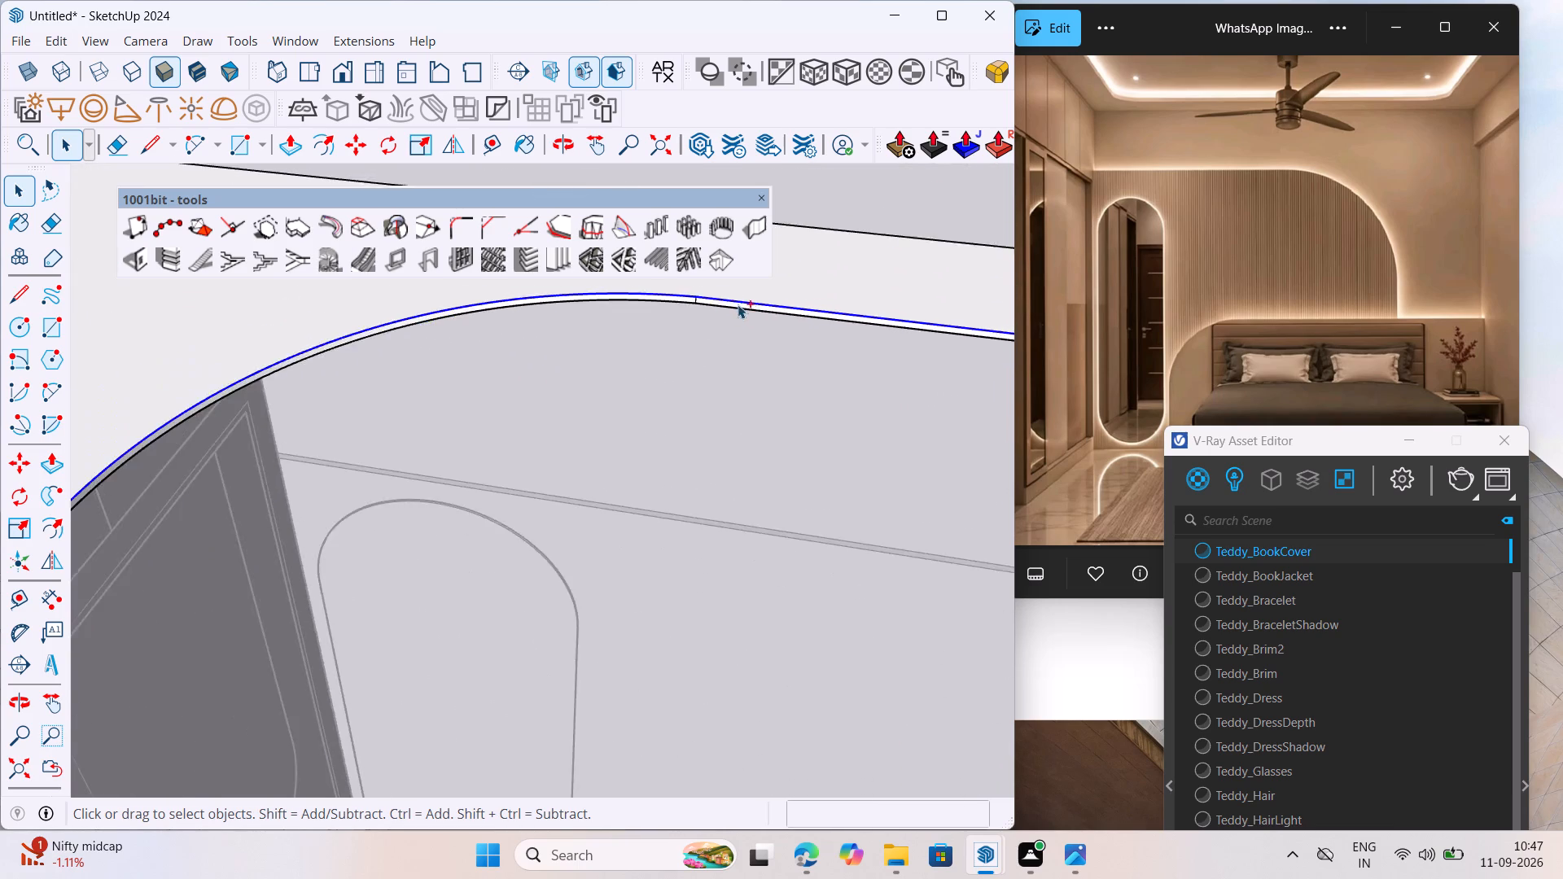
pyautogui.keyDown('ctrl'); pyautogui.scroll(-20, 738, 304); pyautogui.keyUp('ctrl')
pyautogui.keyDown('ctrl'); pyautogui.scroll(-3, 738, 304); pyautogui.keyUp('ctrl')
pyautogui.keyDown('ctrl'); pyautogui.scroll(8, 753, 576); pyautogui.keyUp('ctrl')
# Weld the selected upper edges of the false ceiling's rounded opening into one continuous curve.
pyautogui.keyDown('ctrl'); pyautogui.moveTo(843, 592); pyautogui.dragTo(942, 630, button='middle'); pyautogui.keyUp('ctrl')
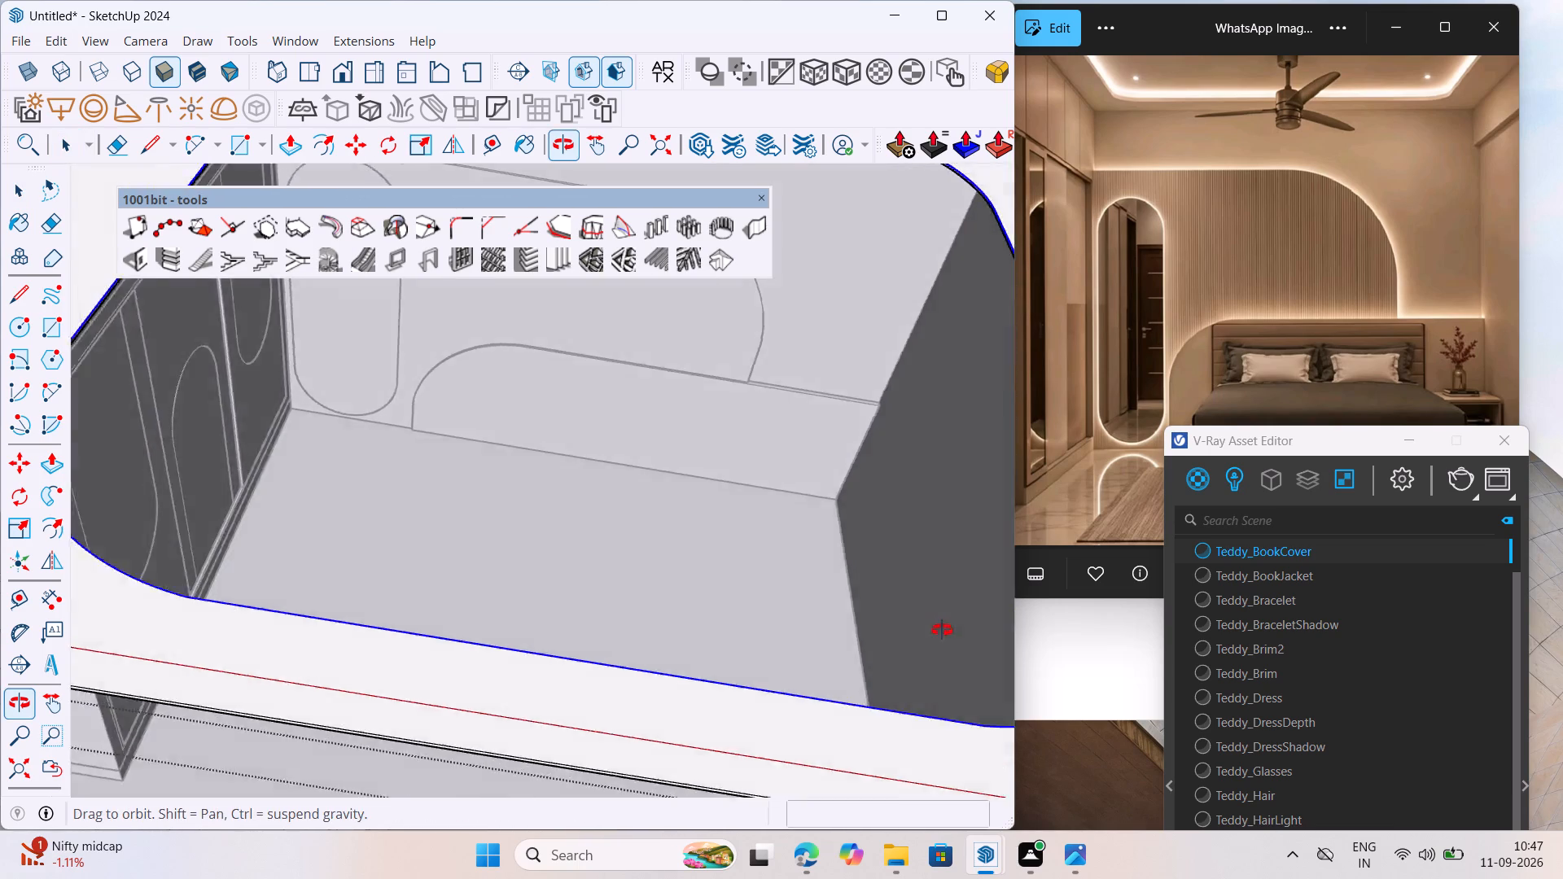
pyautogui.keyDown('ctrl'); pyautogui.moveTo(942, 630); pyautogui.dragTo(980, 634, button='middle'); pyautogui.keyUp('ctrl')
pyautogui.keyDown('ctrl'); pyautogui.scroll(-7, 707, 532); pyautogui.keyUp('ctrl')
pyautogui.keyDown('ctrl'); pyautogui.moveTo(608, 576); pyautogui.dragTo(453, 548, button='middle'); pyautogui.keyUp('ctrl')
pyautogui.keyDown('ctrl'); pyautogui.scroll(14, 541, 518); pyautogui.keyUp('ctrl')
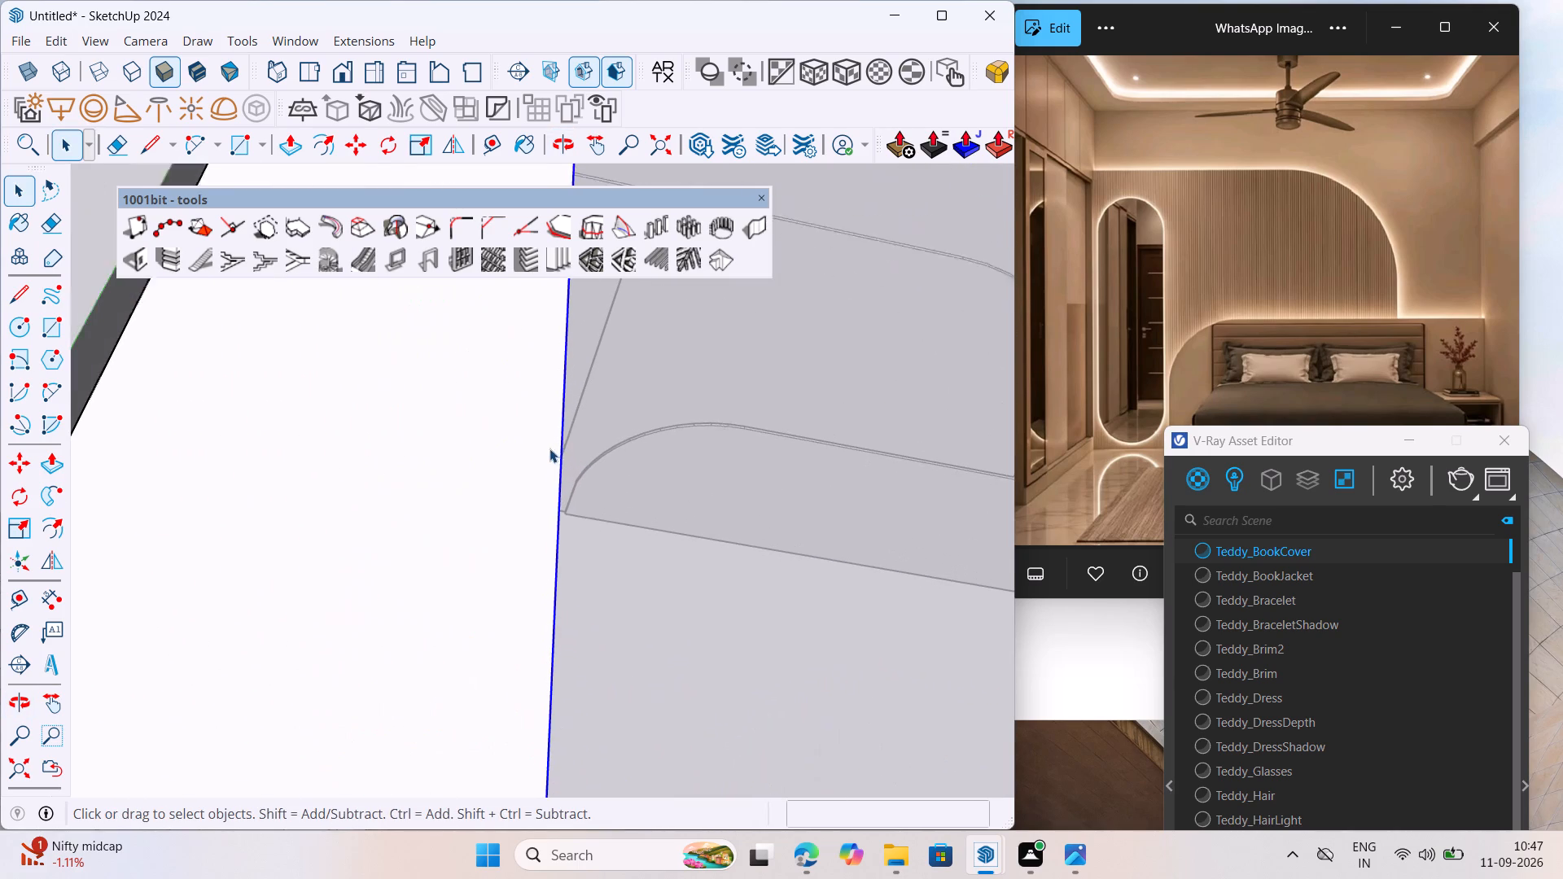
pyautogui.rightClick(565, 420)
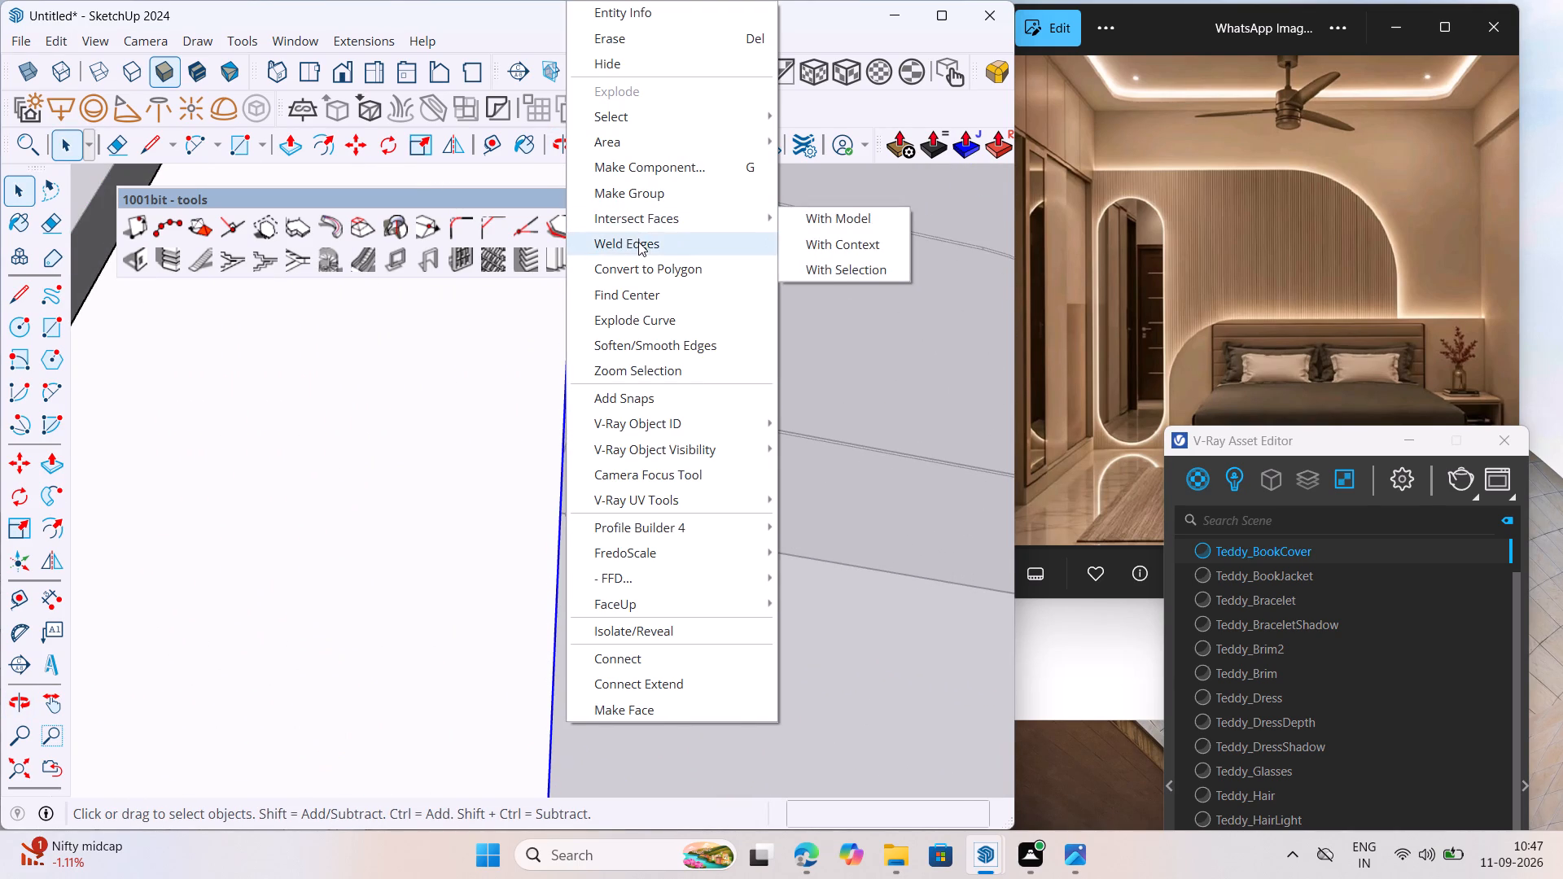
pyautogui.click(638, 242)
# Offset the welded opening loop outward by 16 mm on the slab's top face.
pyautogui.click(50, 535)
pyautogui.click(582, 467)
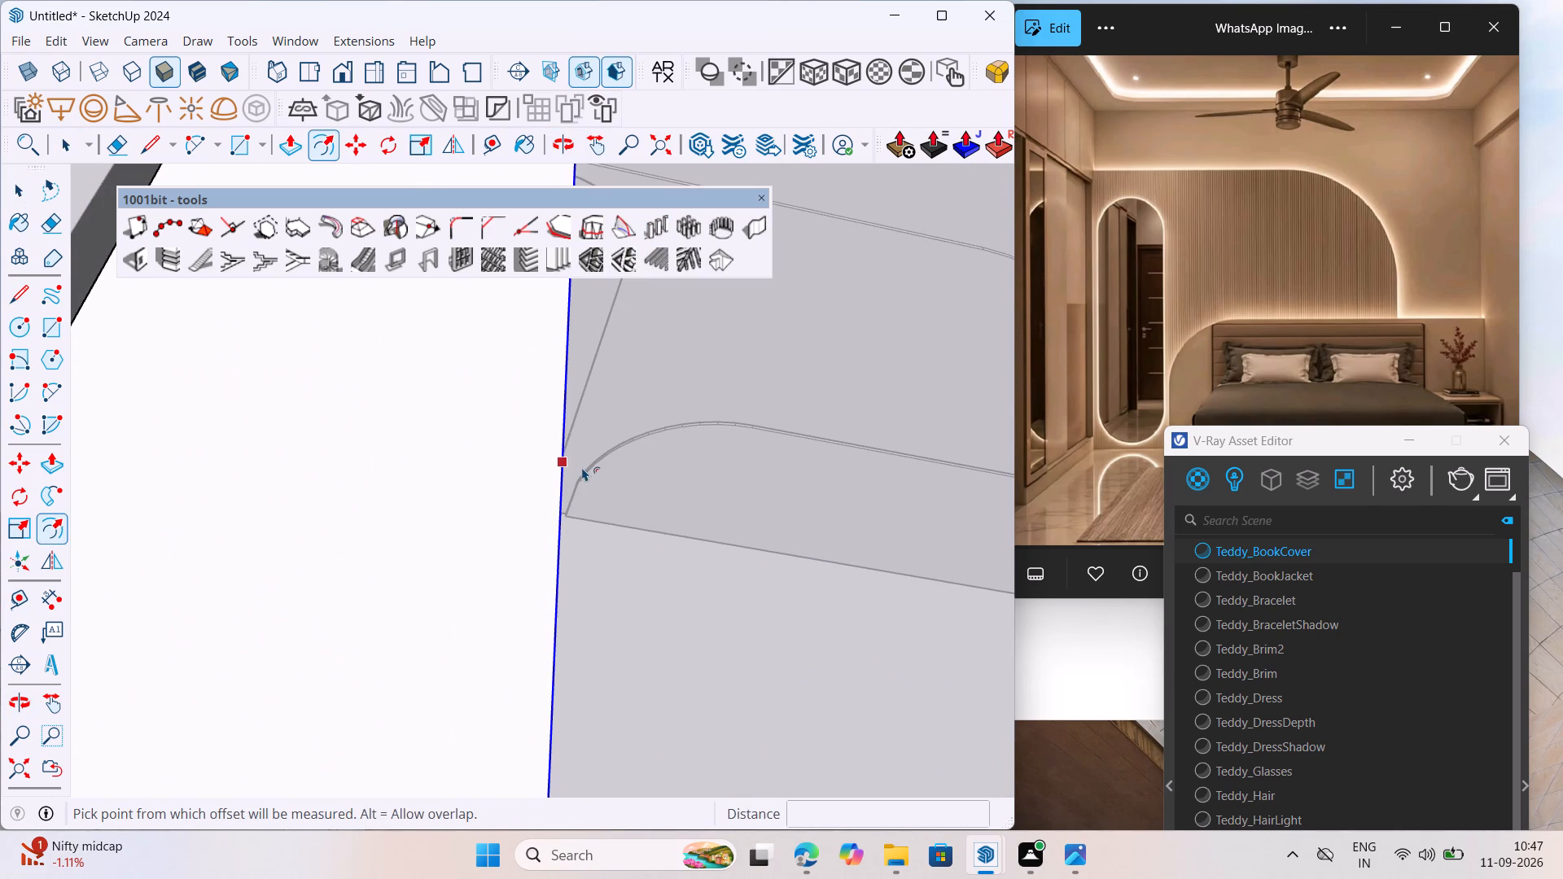
pyautogui.scroll(-13, 387, 491)
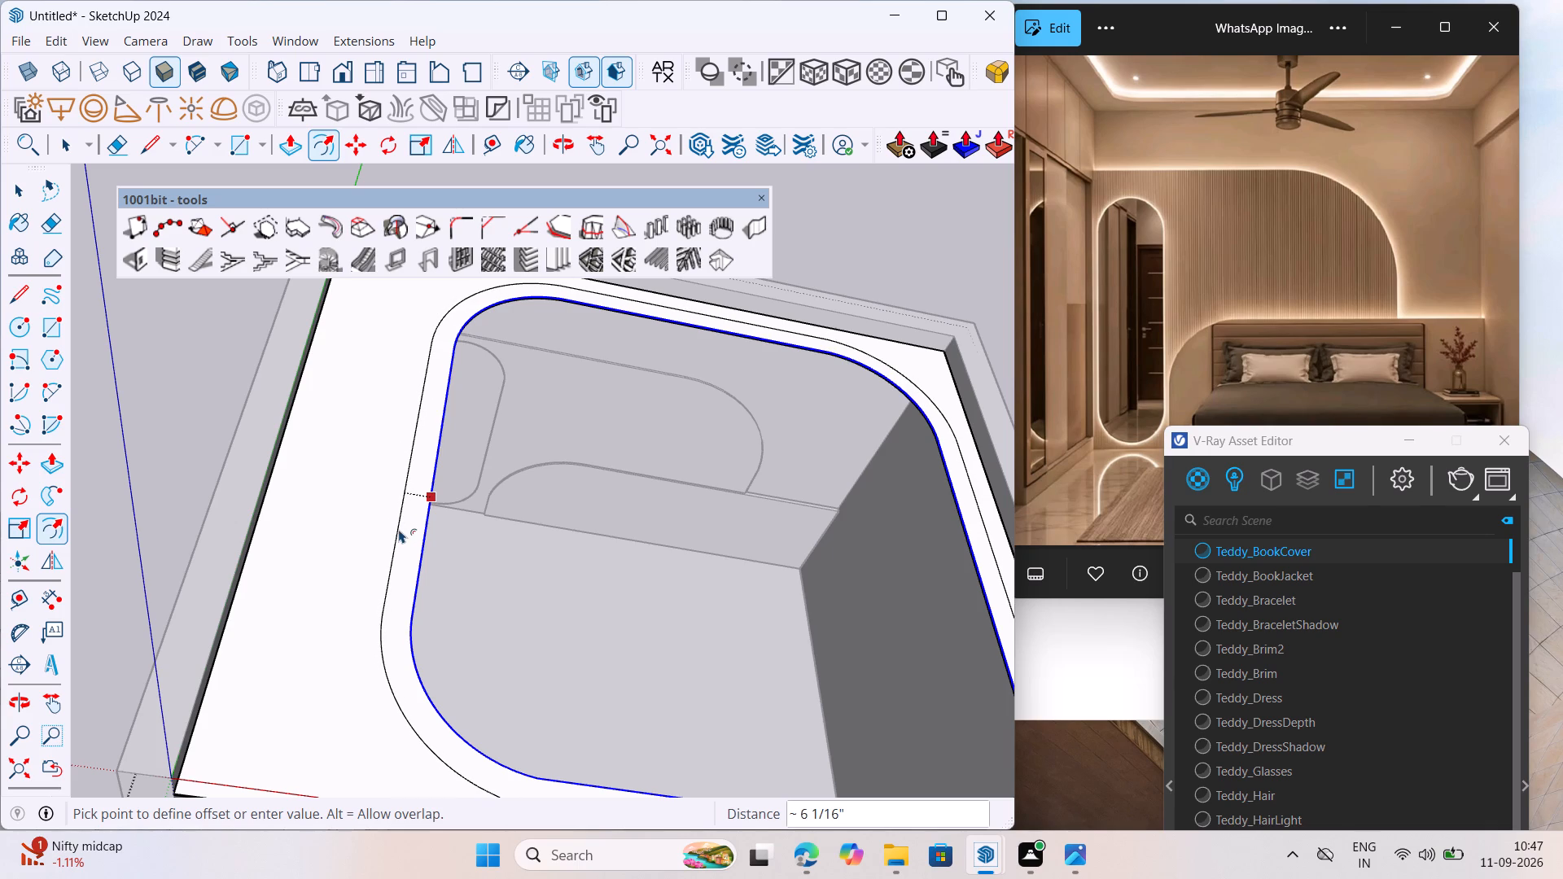
pyautogui.press('1')
pyautogui.press('6')
pyautogui.press('BackSpace')
pyautogui.press('6')
pyautogui.write('MM')
pyautogui.press('Return')
# Offset the new 16 mm loop outward by 3" on the slab's top face.
pyautogui.scroll(3, 595, 593)
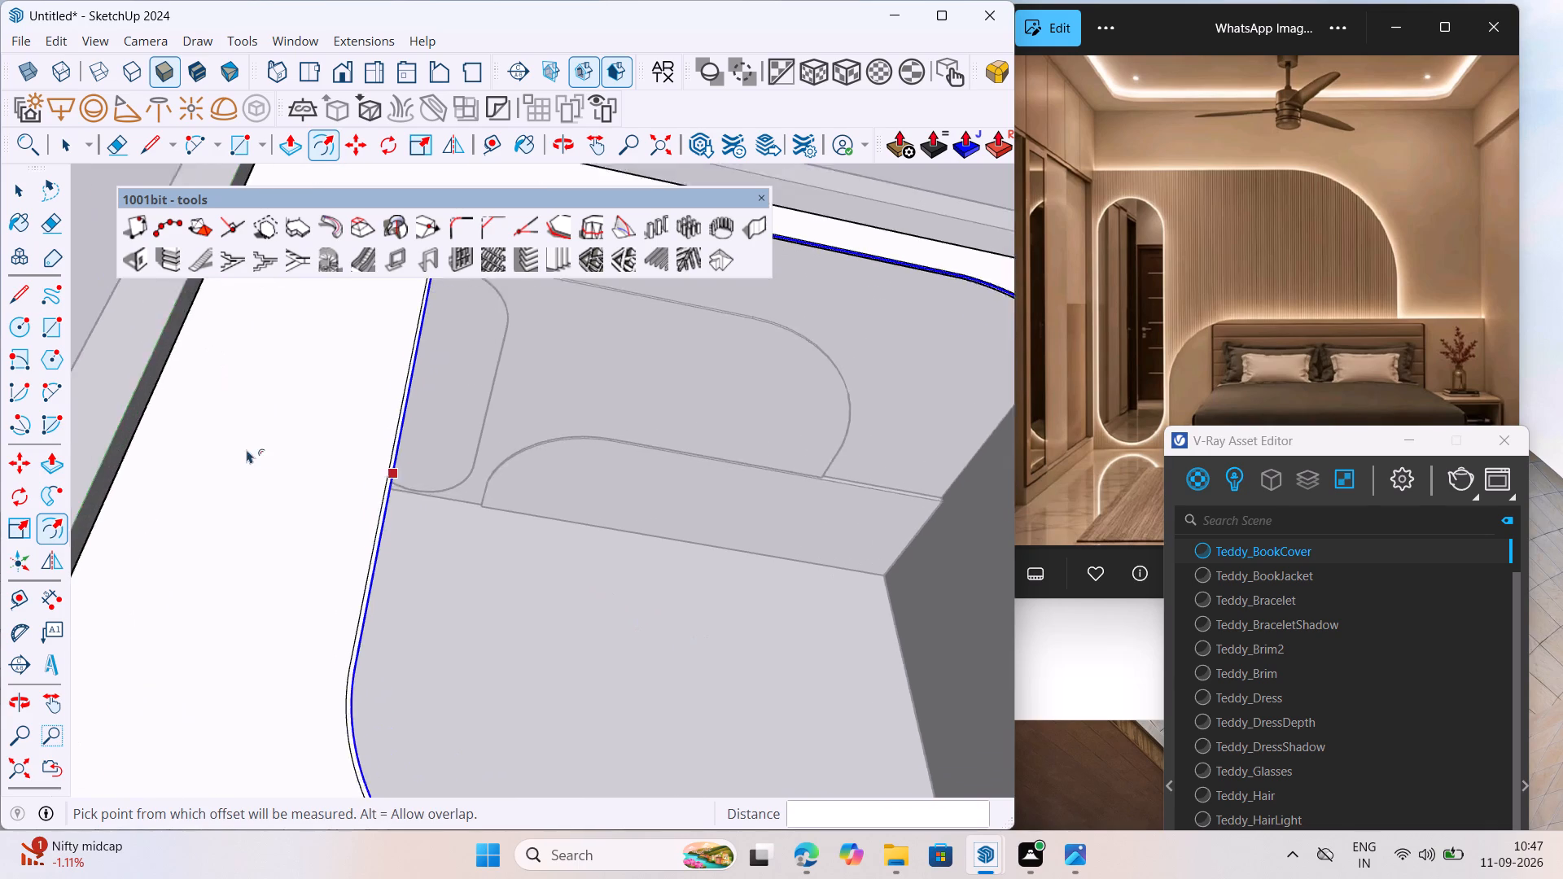
pyautogui.scroll(3, 247, 449)
pyautogui.scroll(4, 462, 467)
pyautogui.press('space')
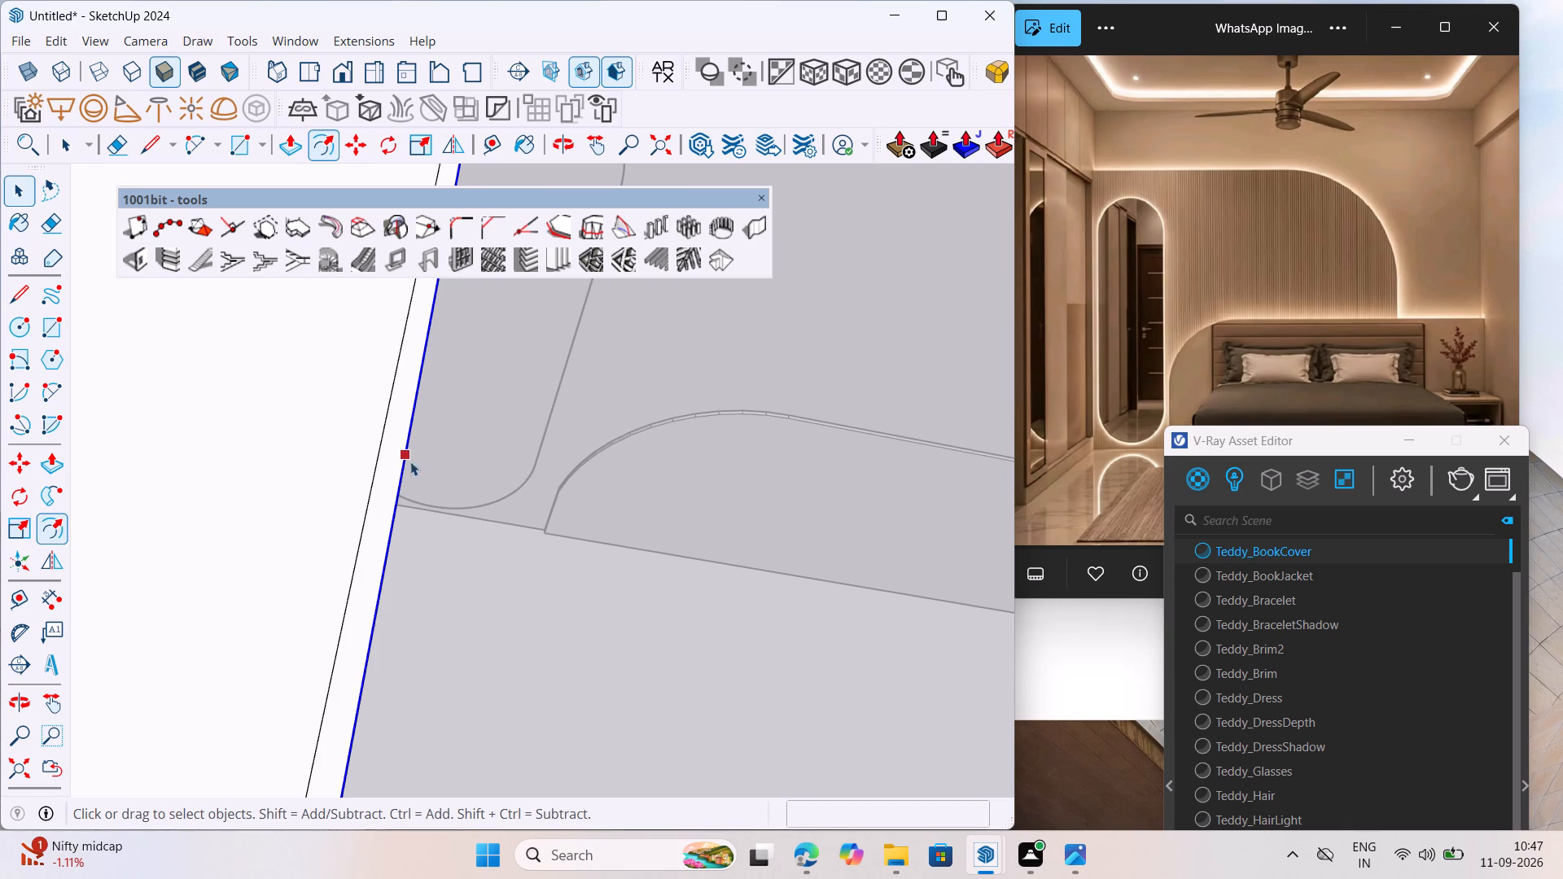
pyautogui.click(378, 436)
pyautogui.click(383, 436)
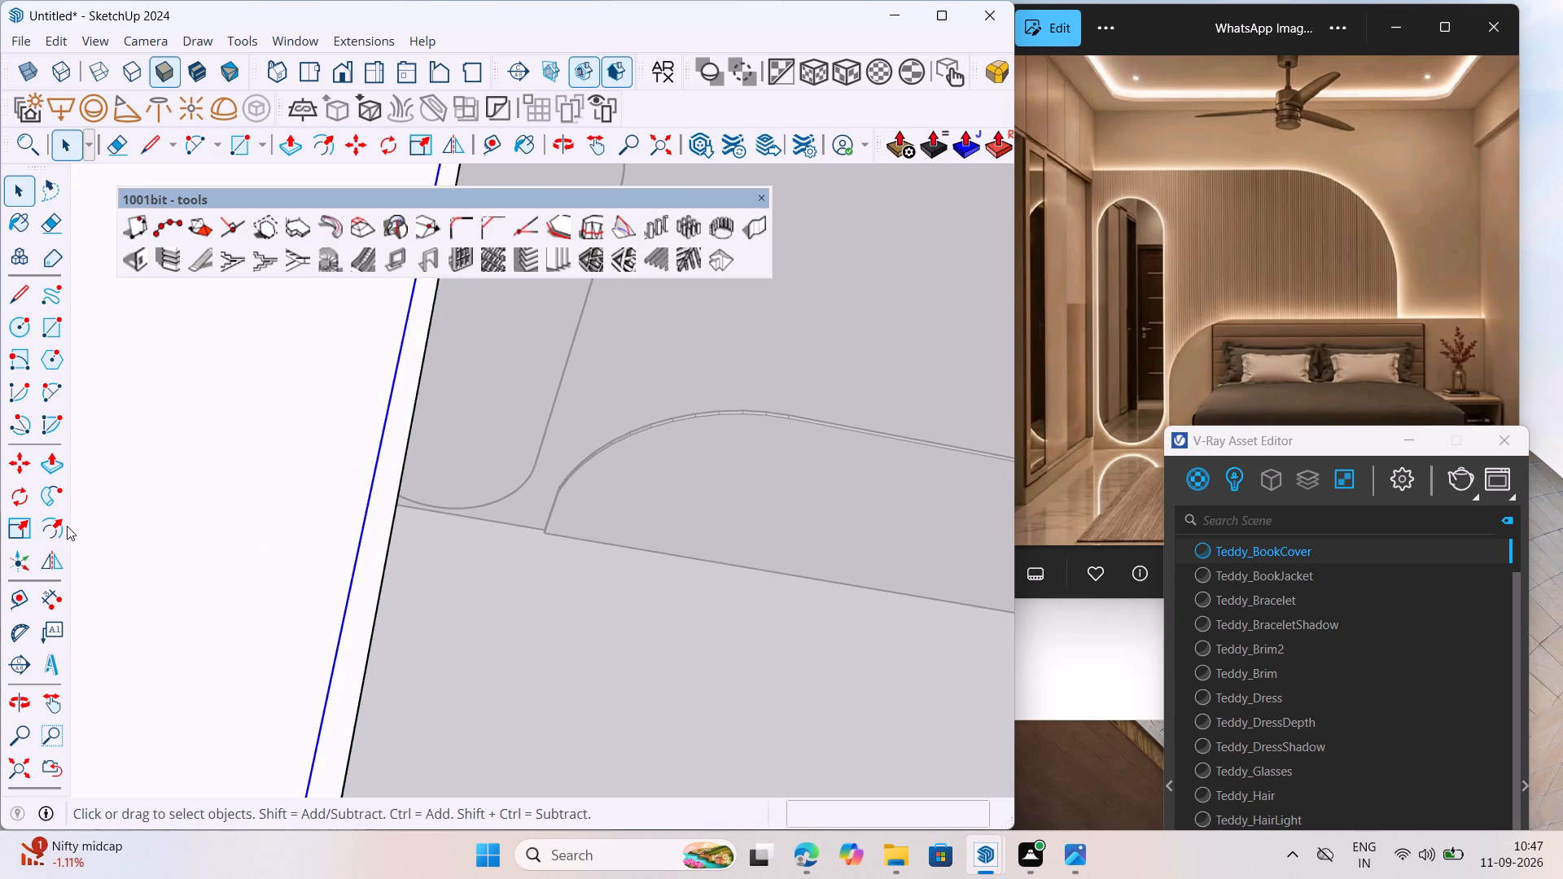
pyautogui.click(59, 524)
pyautogui.click(339, 482)
pyautogui.write('3"')
pyautogui.press('Return')
pyautogui.press('space')
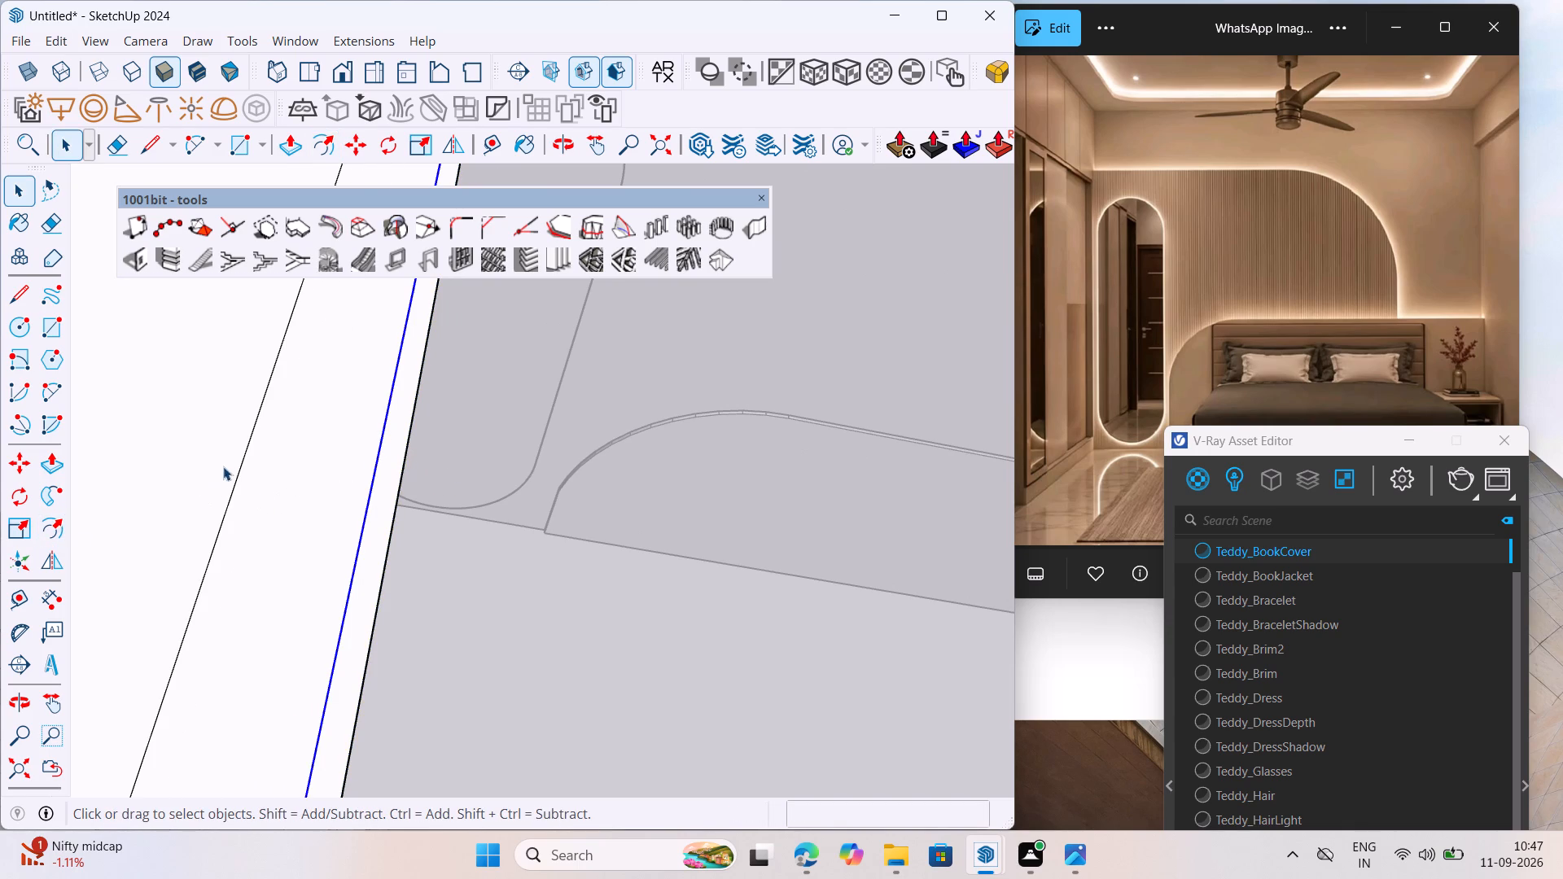
# Offset the outermost loop outward by a further 16 mm.
pyautogui.click(240, 466)
pyautogui.click(57, 531)
pyautogui.click(257, 475)
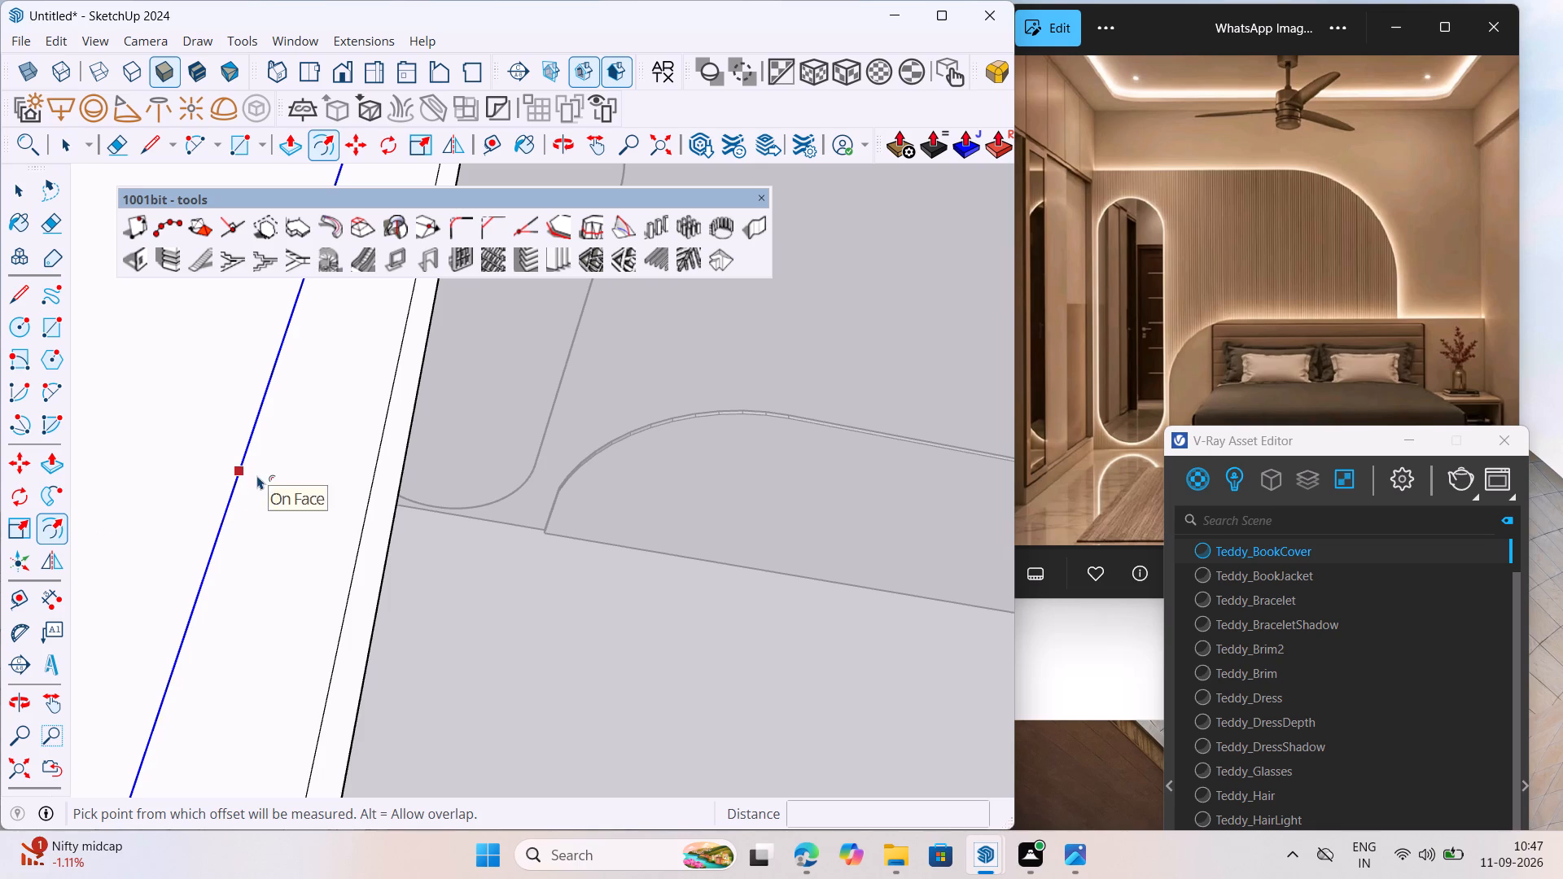
pyautogui.hotkey('ctrl', 'z')
pyautogui.click(252, 455)
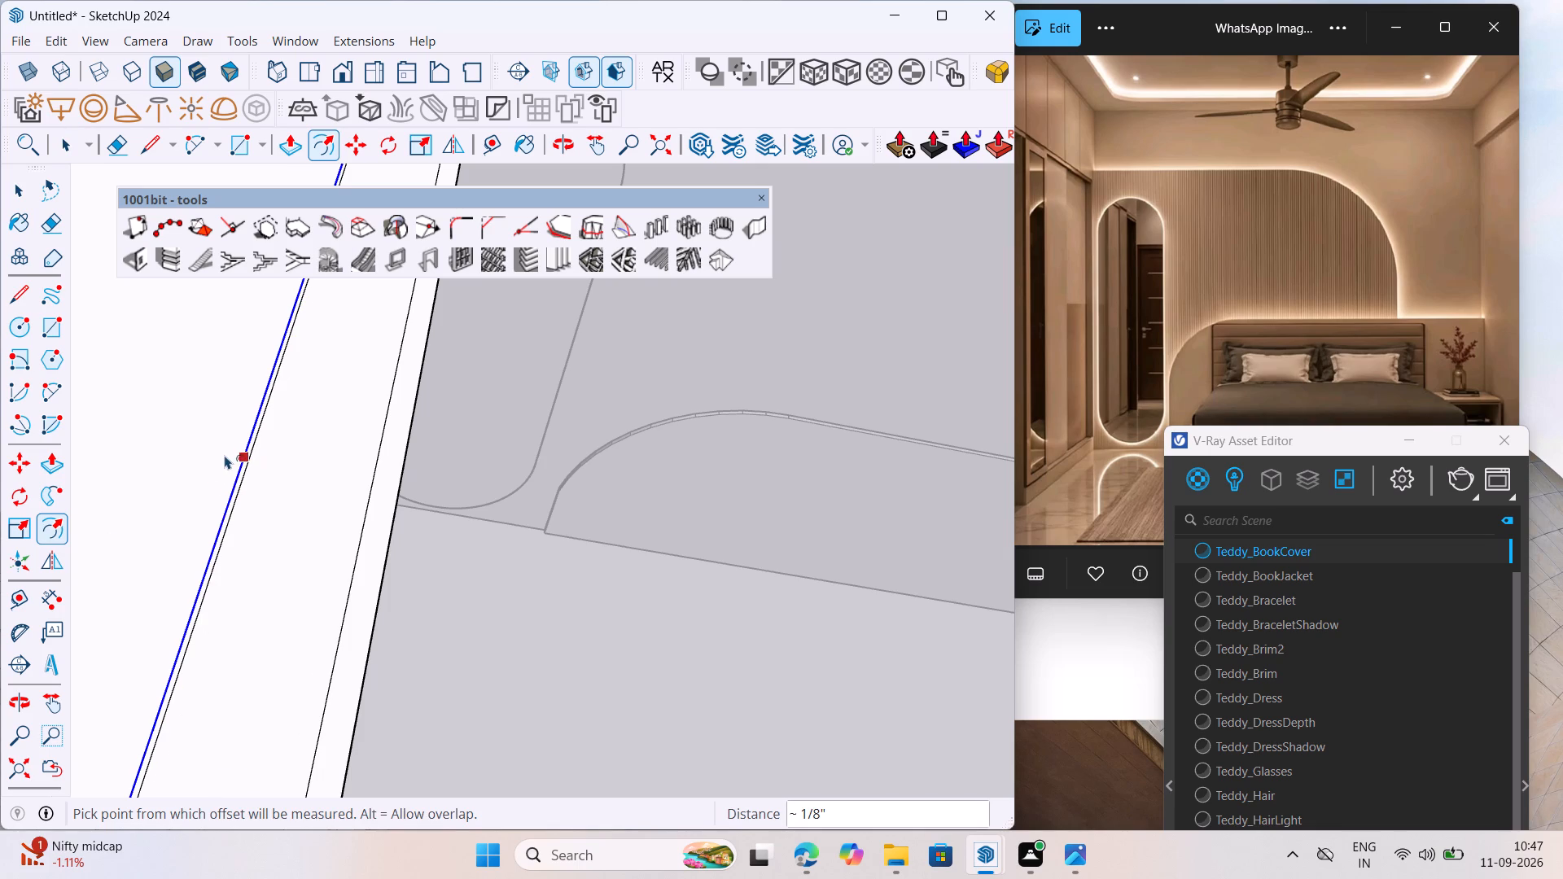
pyautogui.hotkey('ctrl', 'z')
pyautogui.click(245, 441)
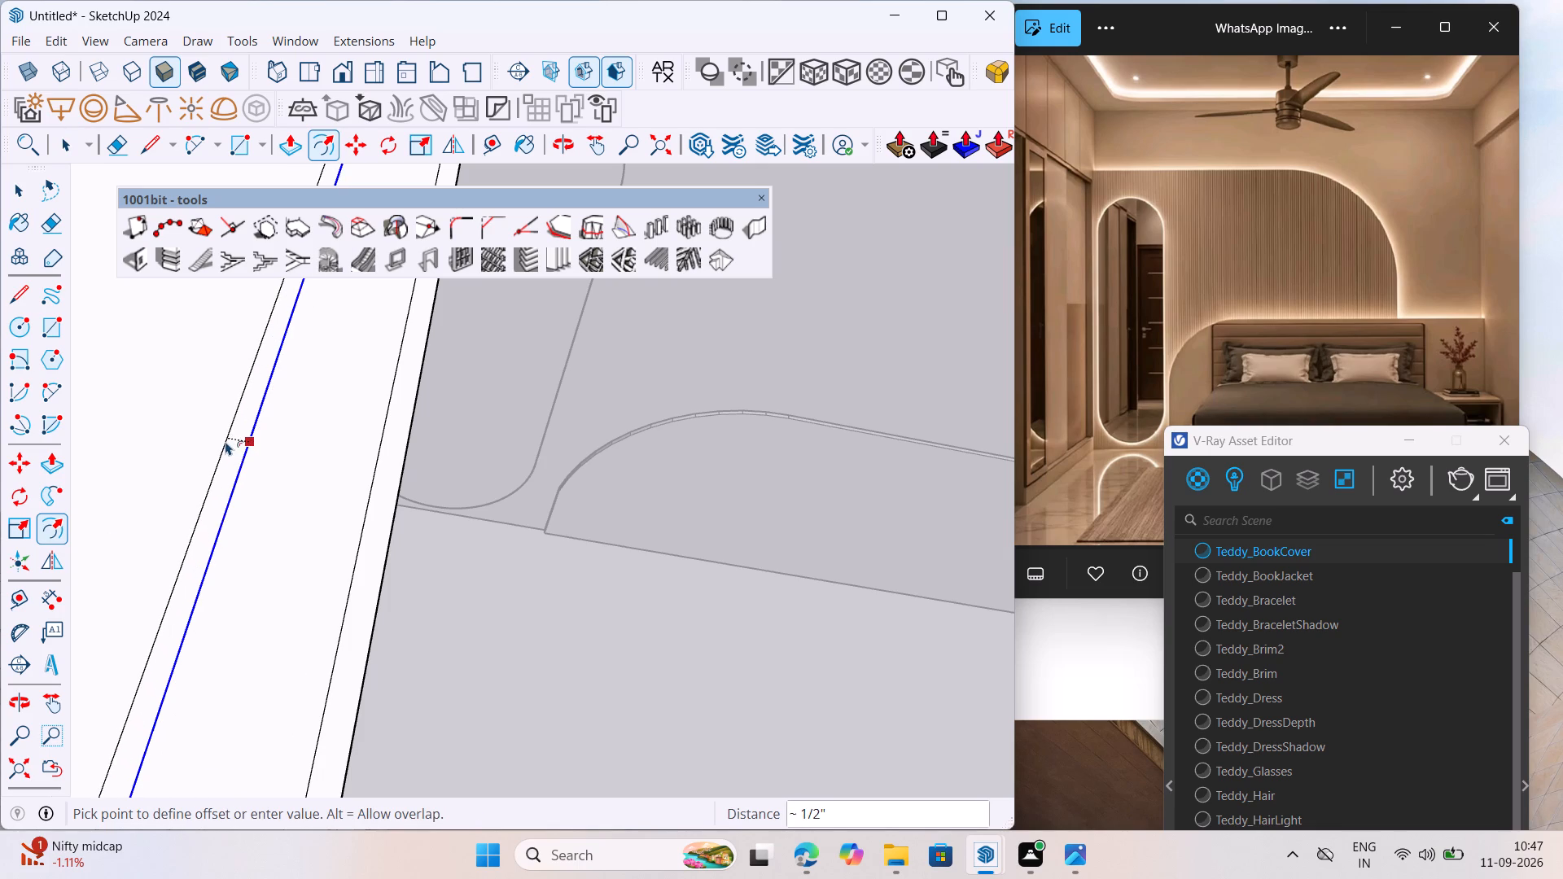
pyautogui.write('16MM')
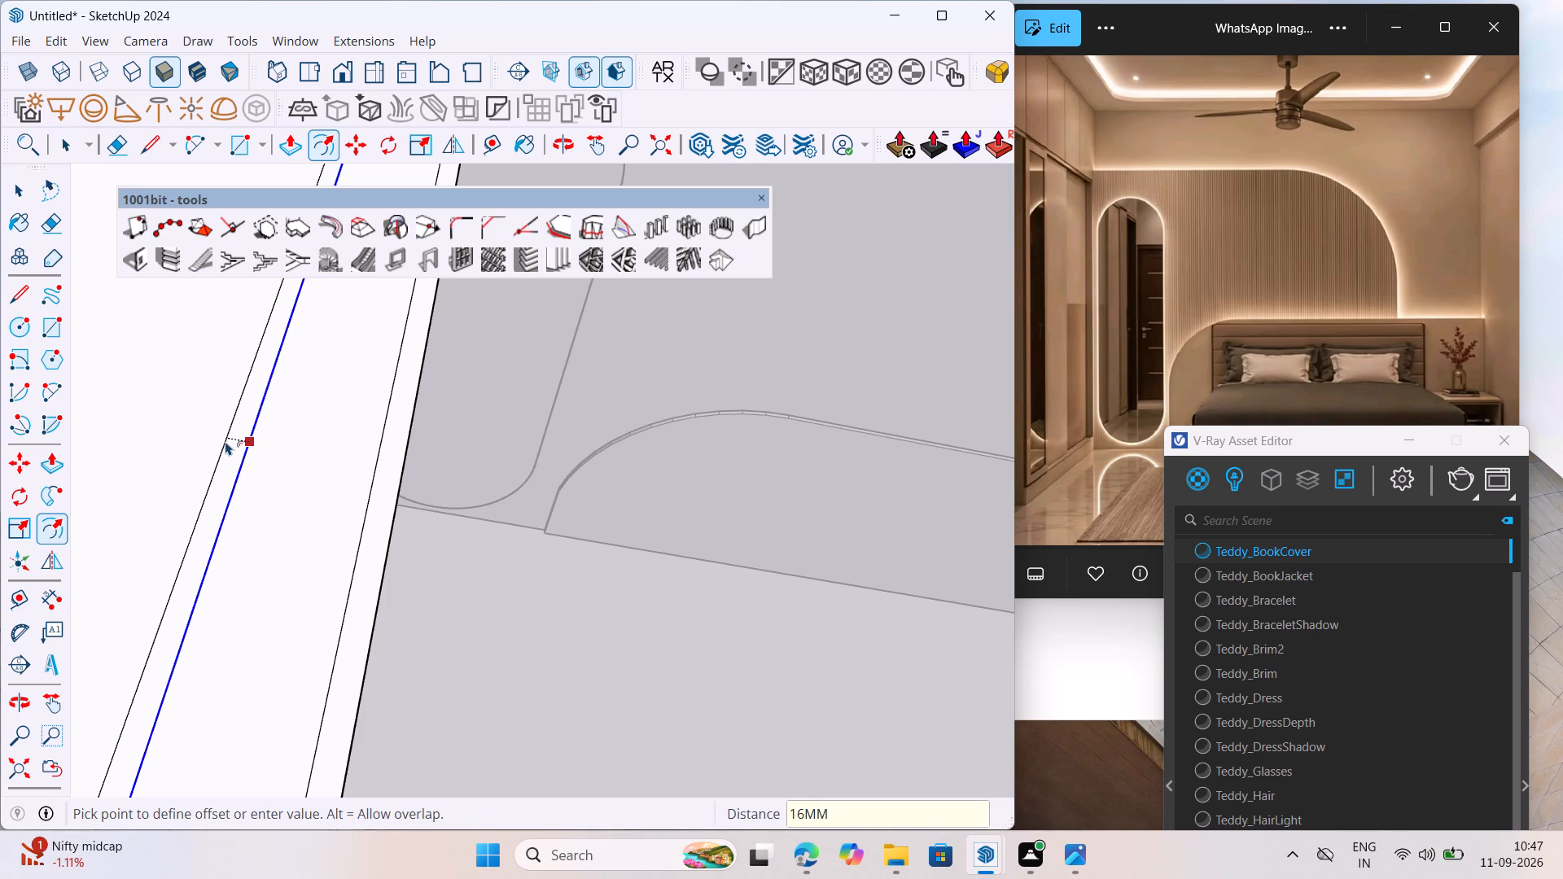
pyautogui.press('Return')
pyautogui.press('space')
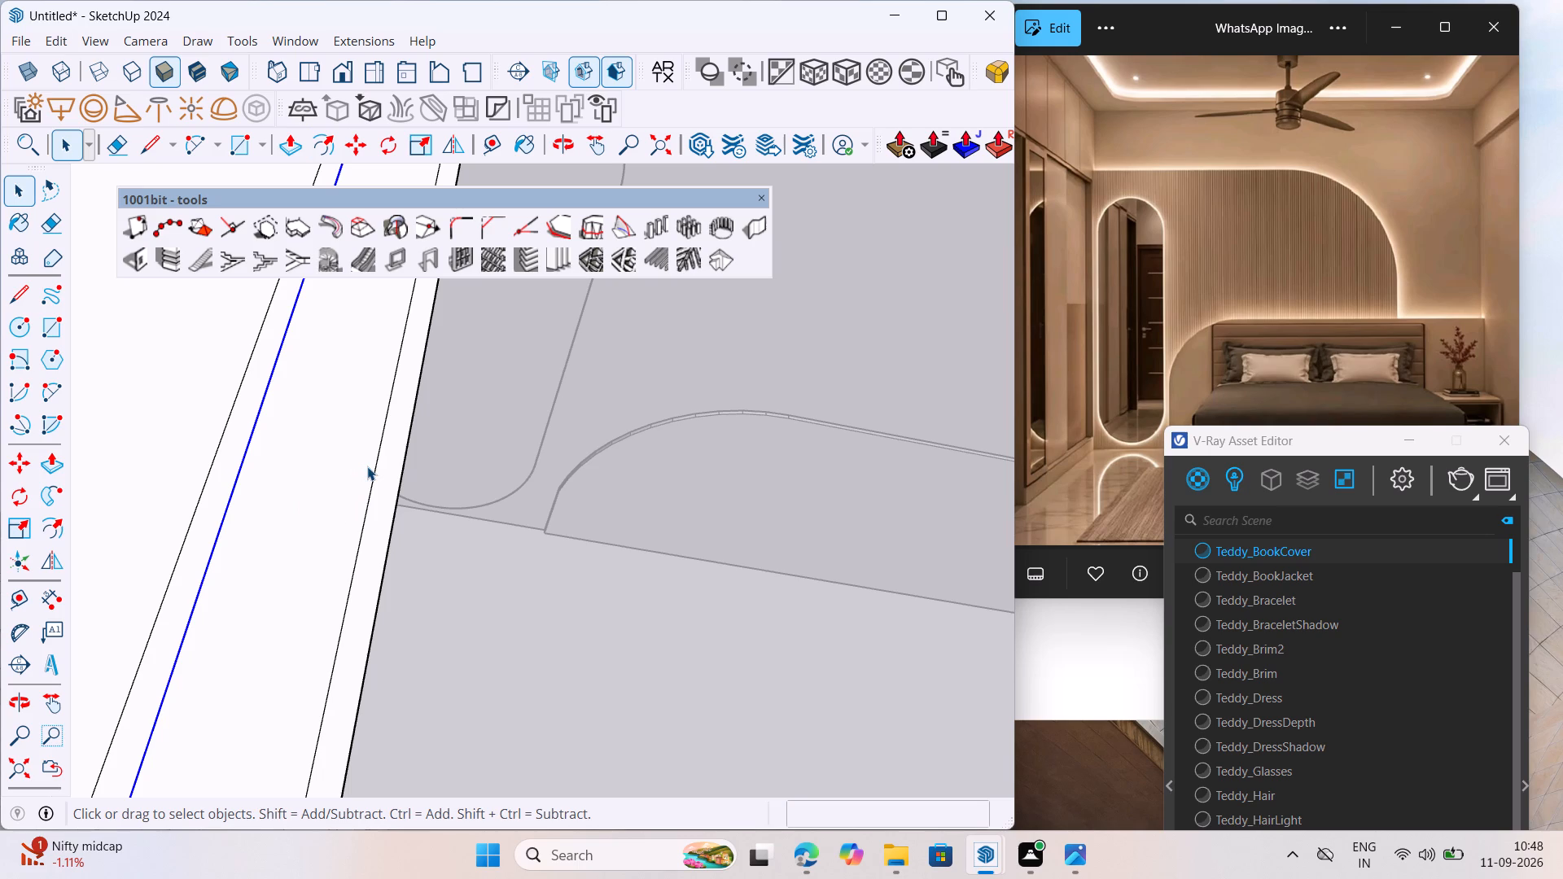
# Offset the first 16 mm loop around the opening outward by 1", within the 3" band.
pyautogui.click(373, 479)
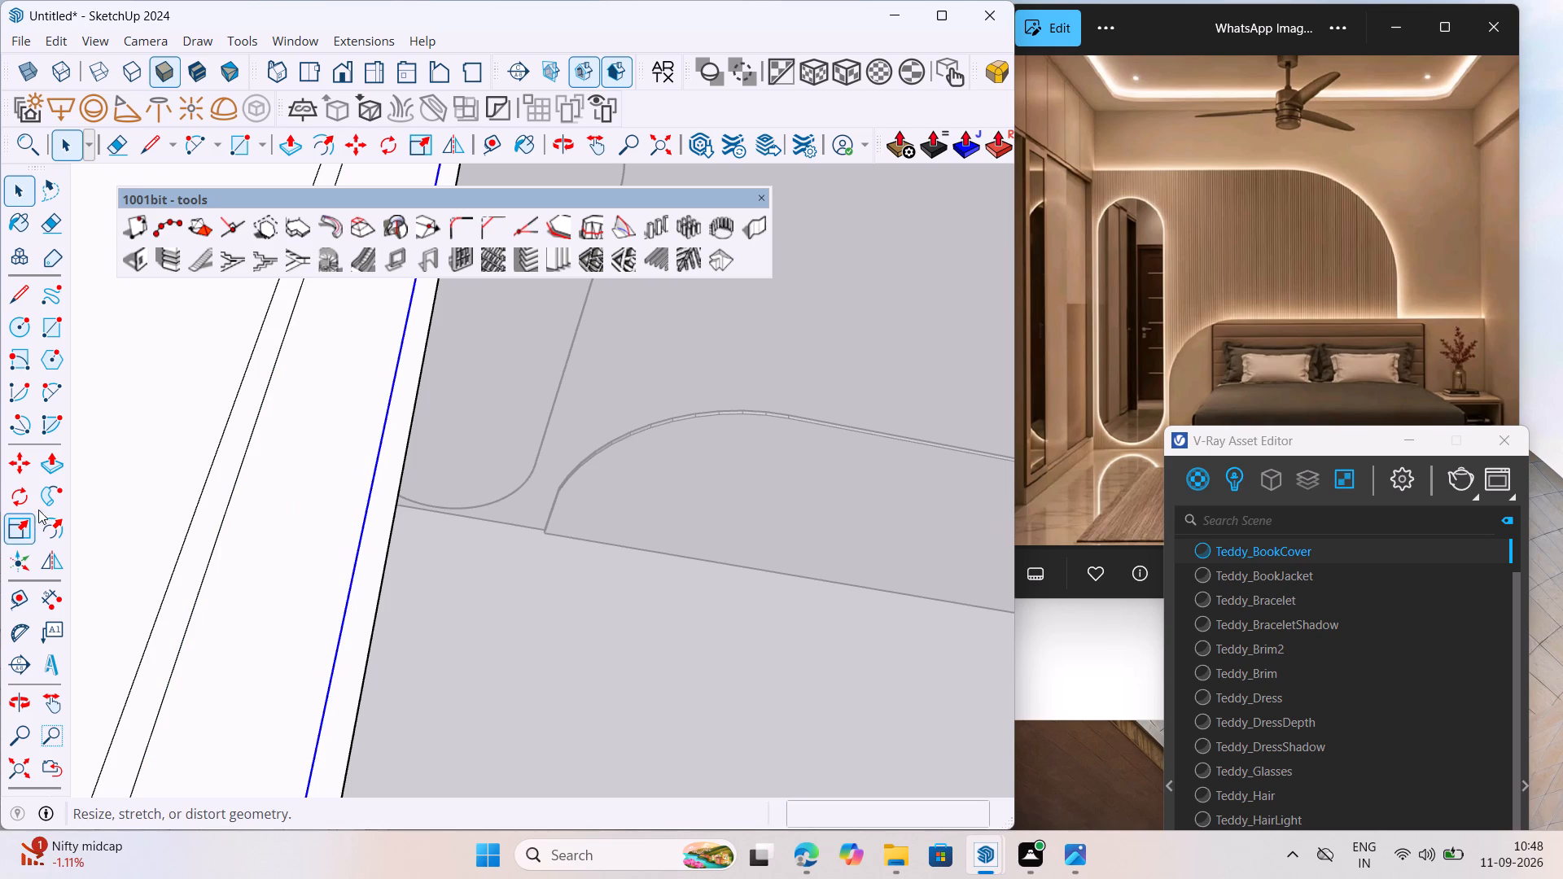
pyautogui.click(55, 528)
pyautogui.click(410, 470)
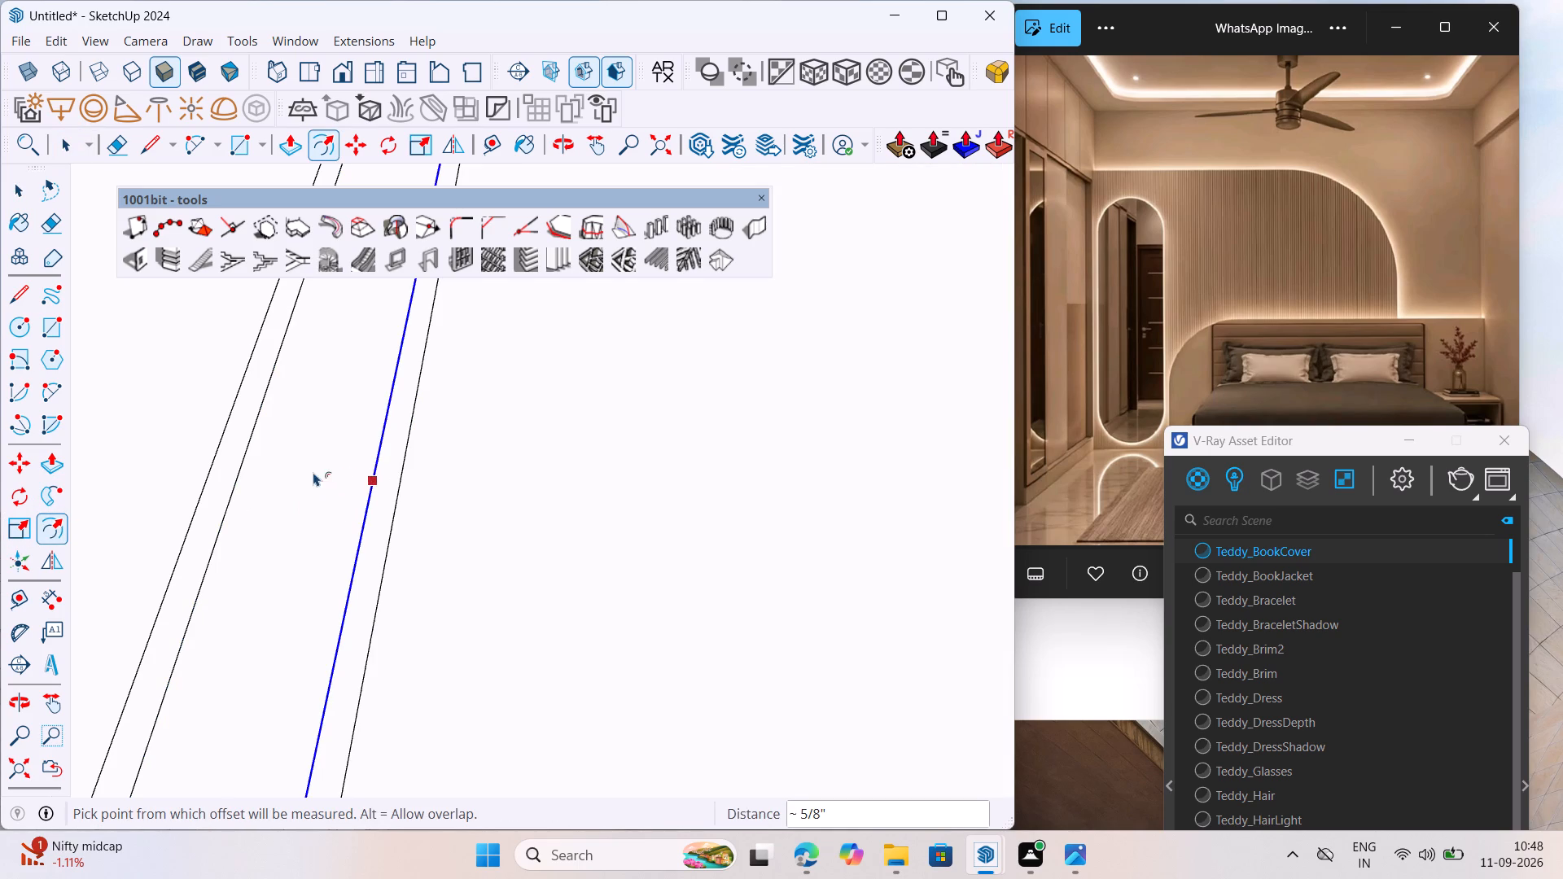
pyautogui.hotkey('ctrl', 'z')
pyautogui.click(351, 479)
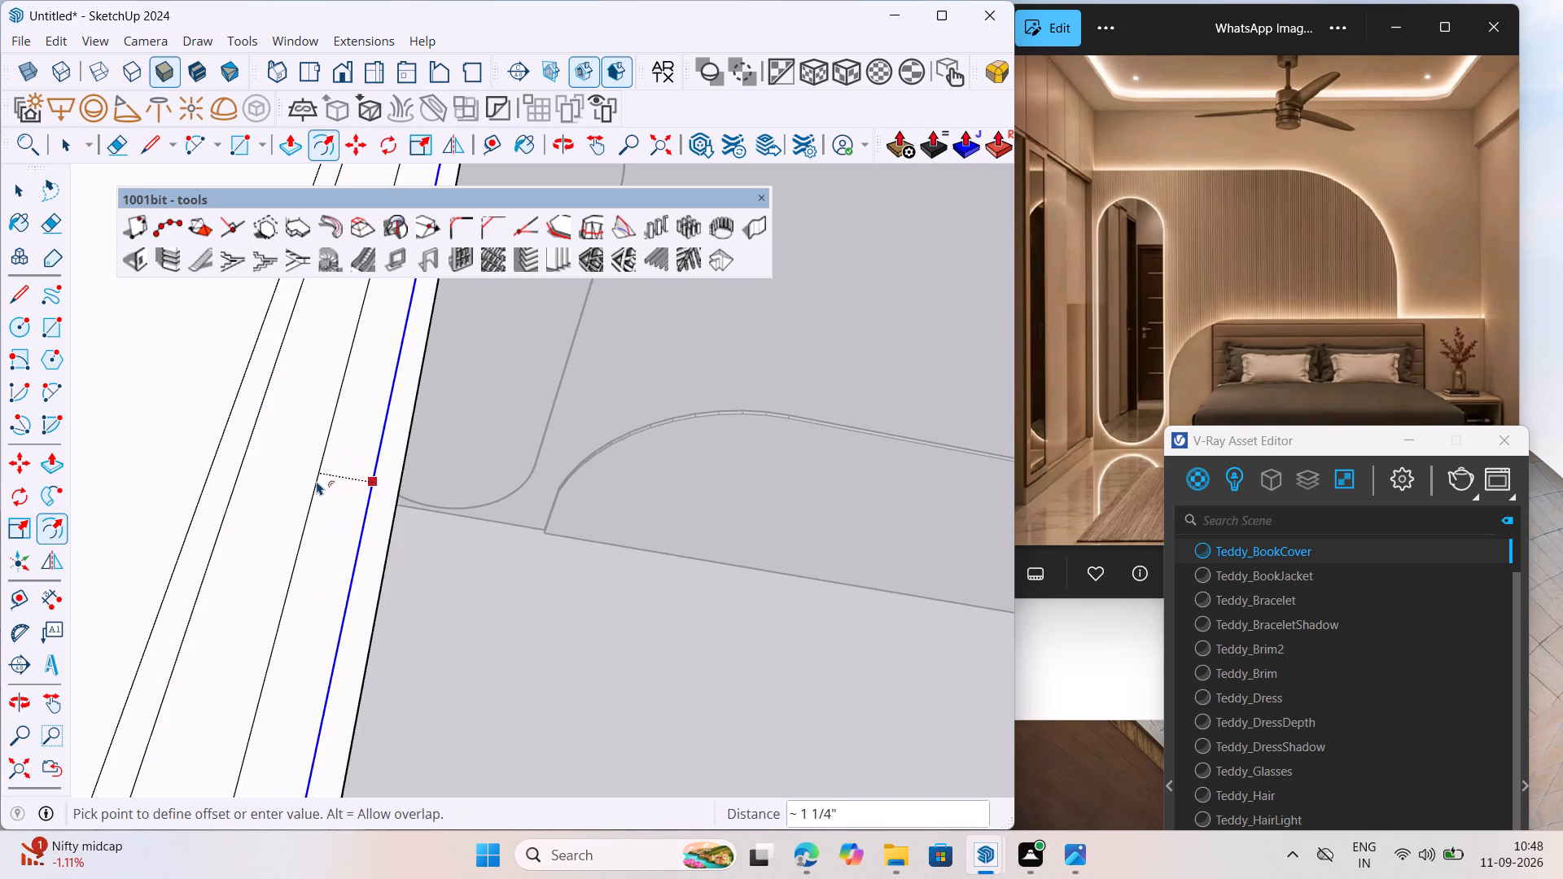
pyautogui.write('1"')
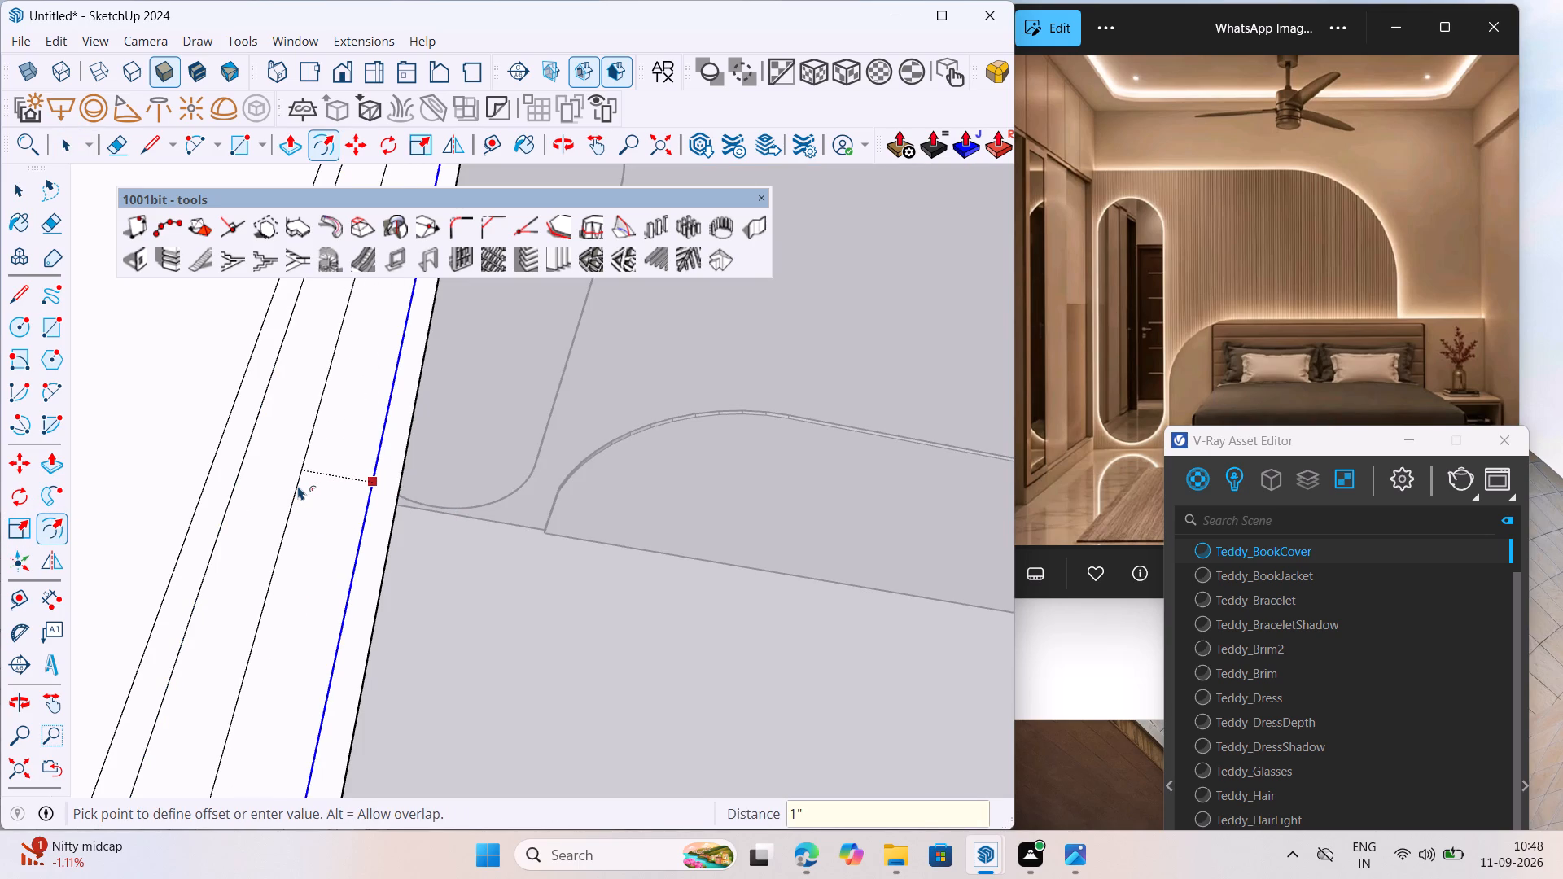
pyautogui.press('Return')
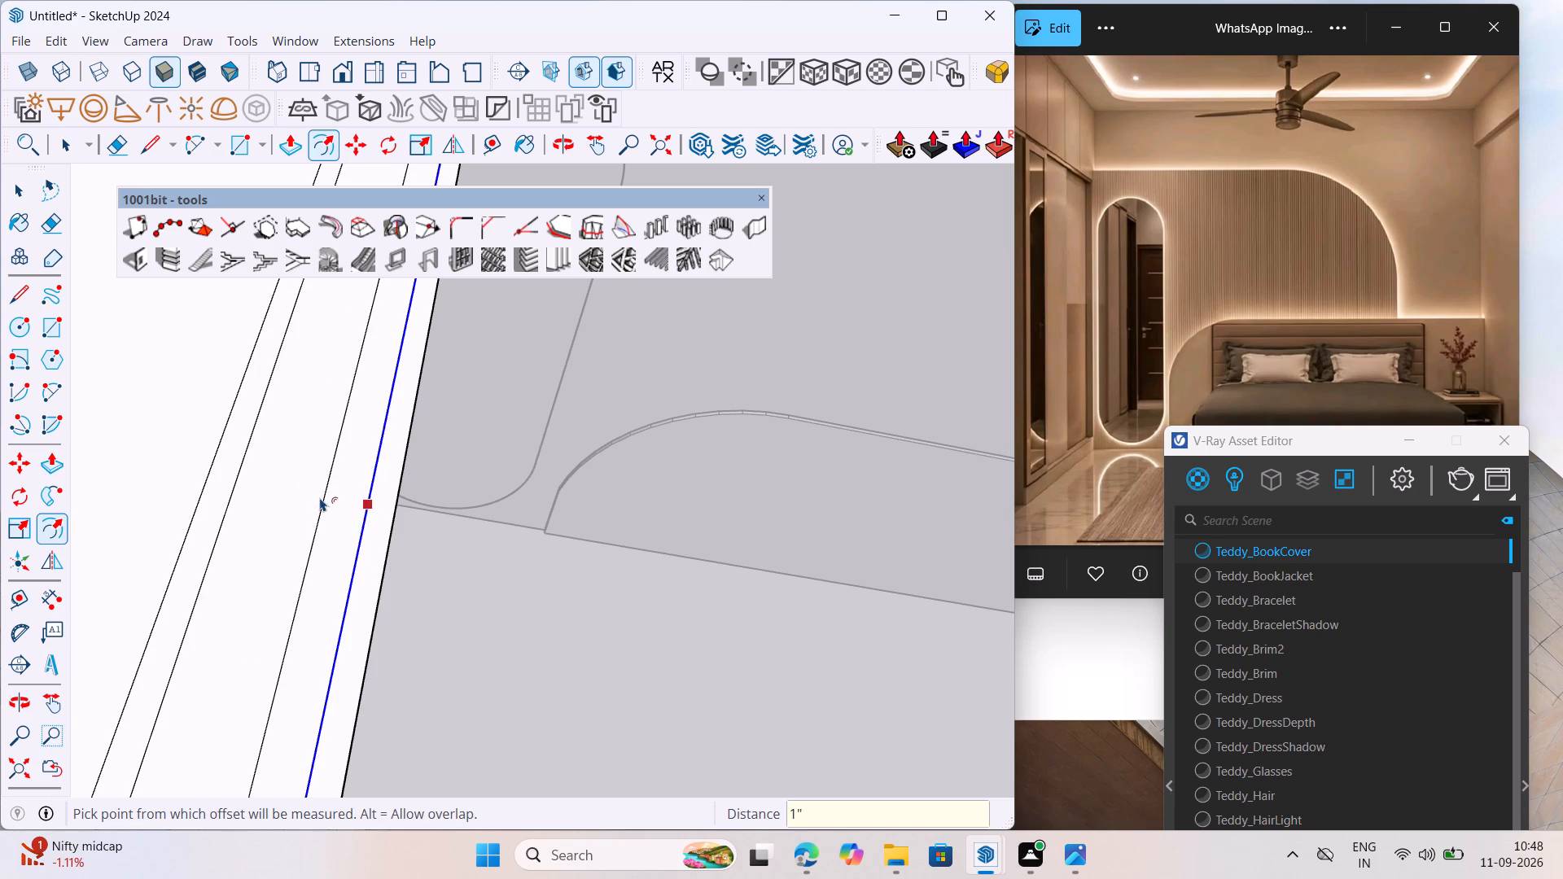
pyautogui.press('space')
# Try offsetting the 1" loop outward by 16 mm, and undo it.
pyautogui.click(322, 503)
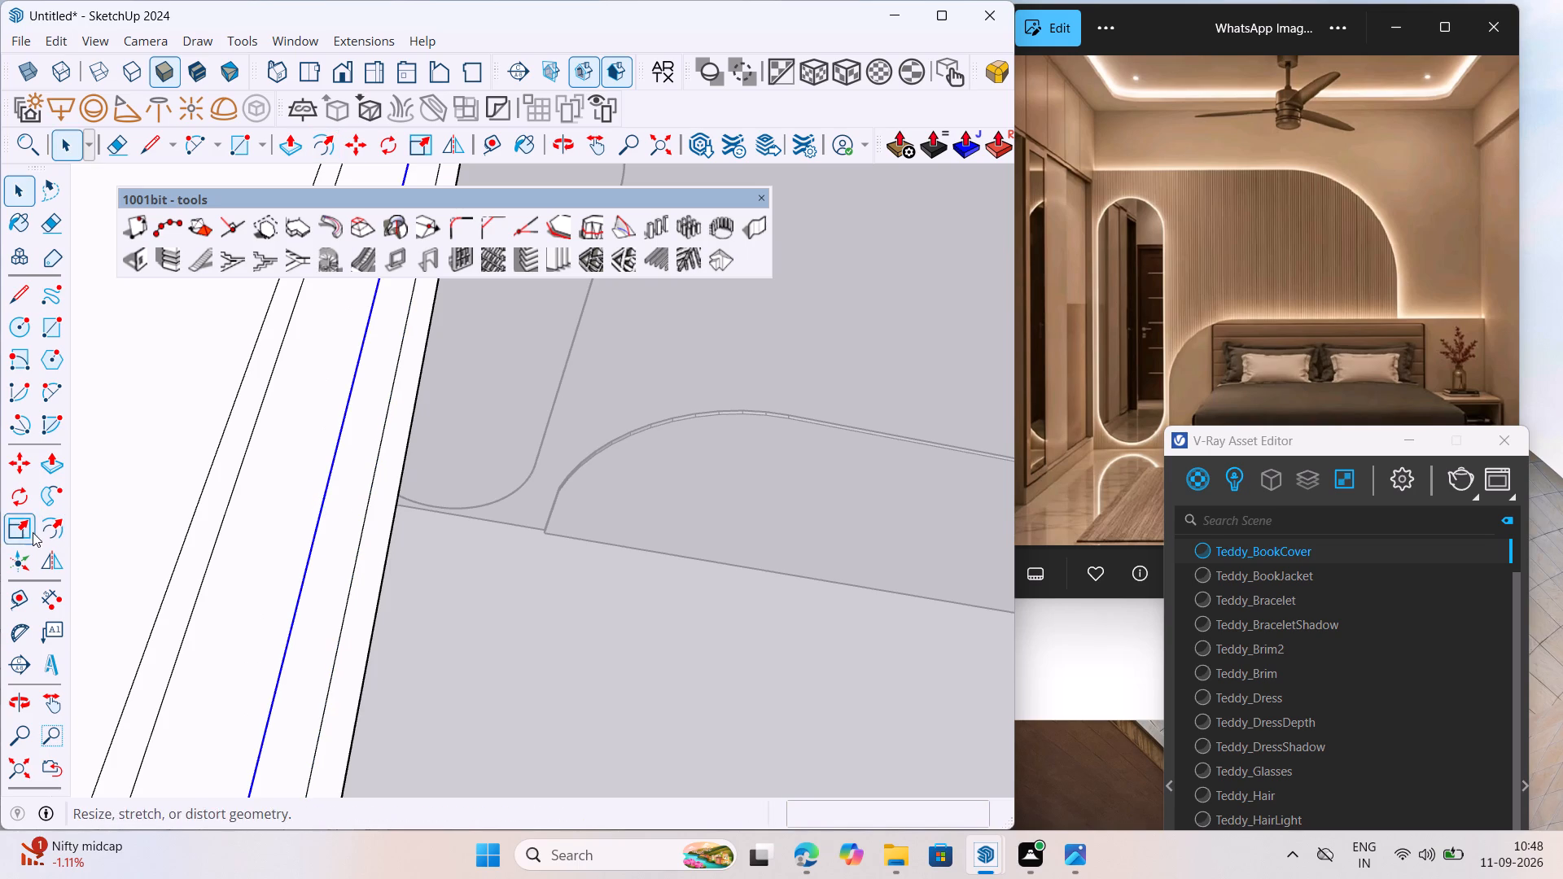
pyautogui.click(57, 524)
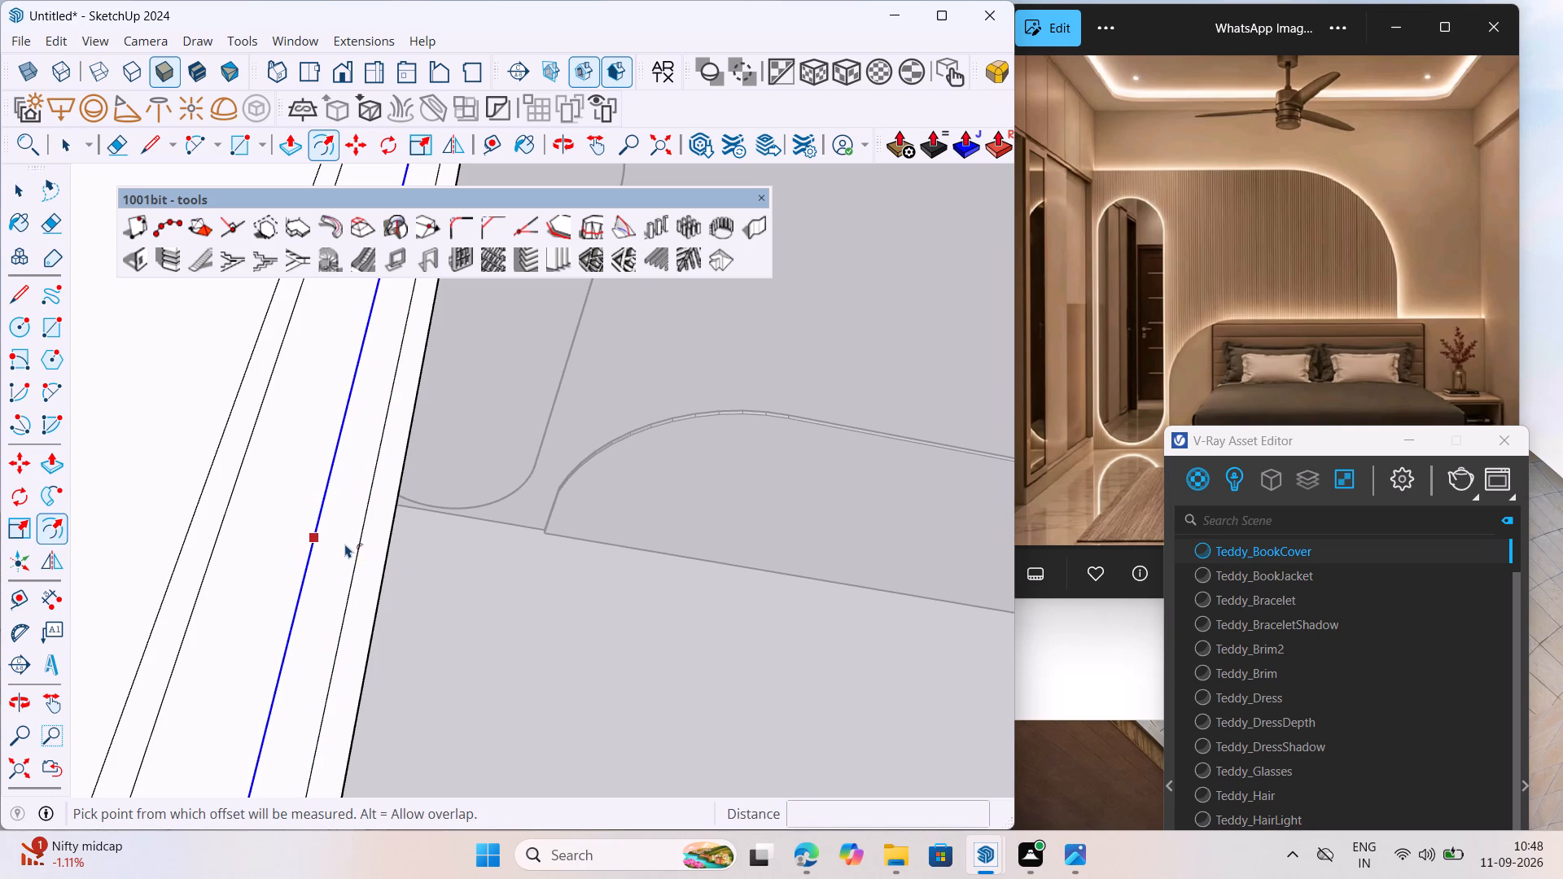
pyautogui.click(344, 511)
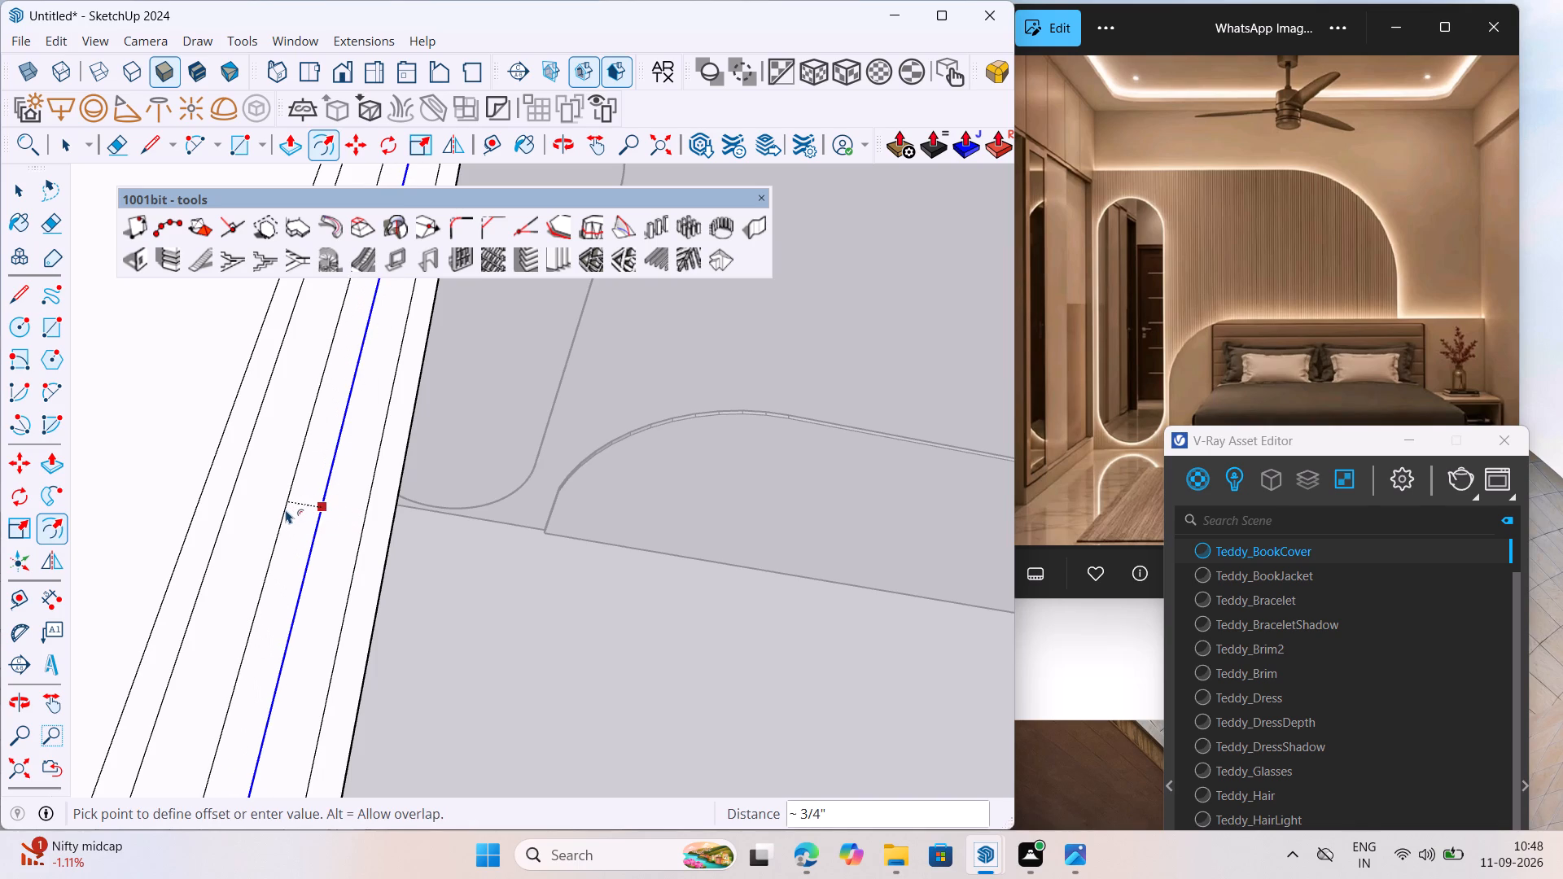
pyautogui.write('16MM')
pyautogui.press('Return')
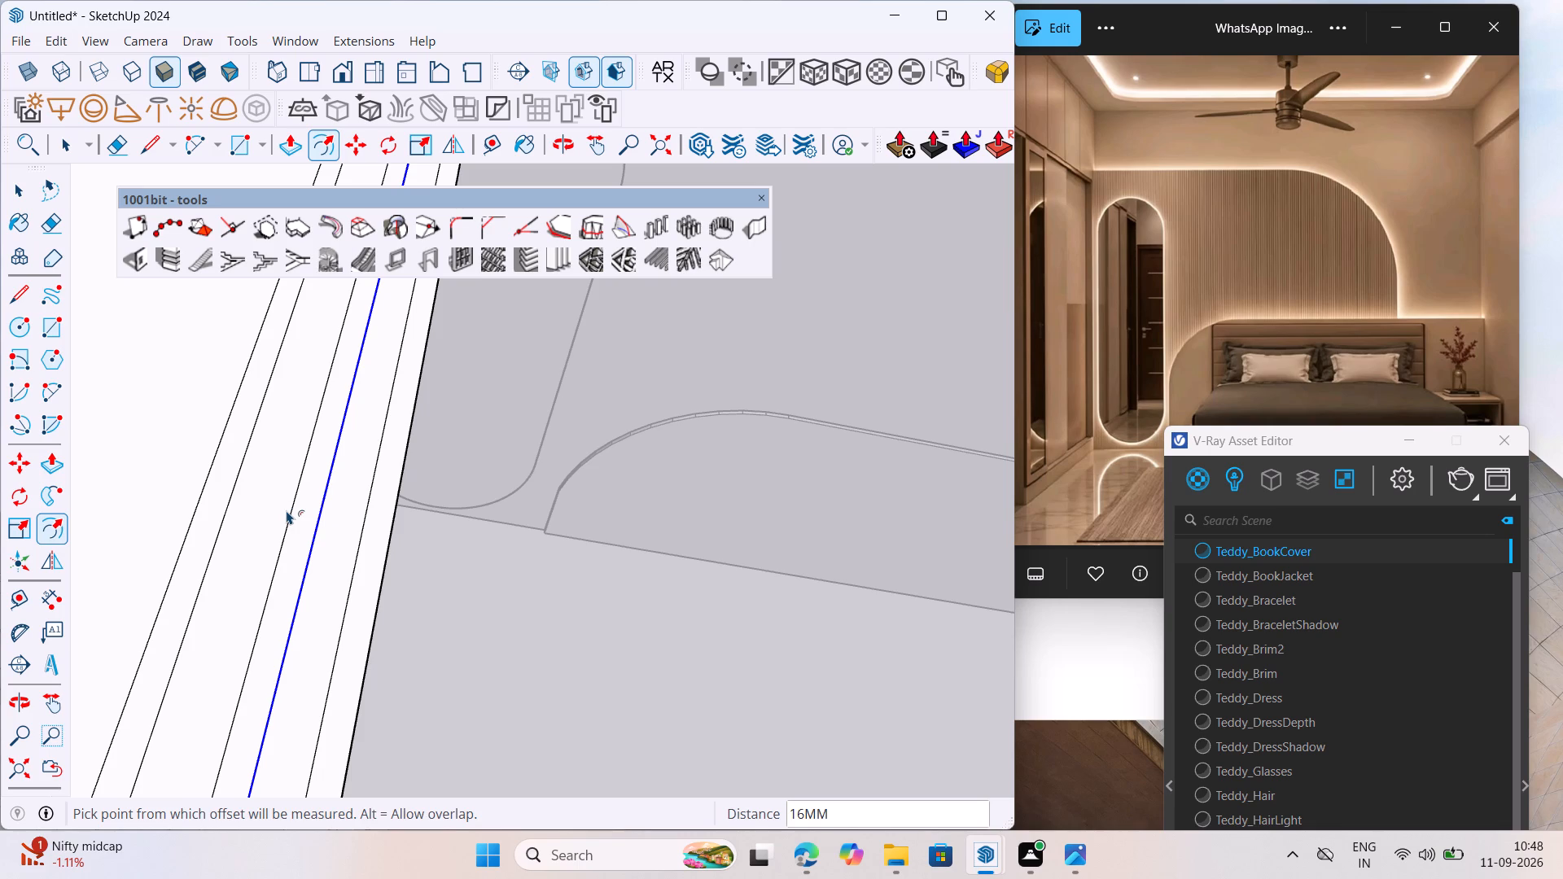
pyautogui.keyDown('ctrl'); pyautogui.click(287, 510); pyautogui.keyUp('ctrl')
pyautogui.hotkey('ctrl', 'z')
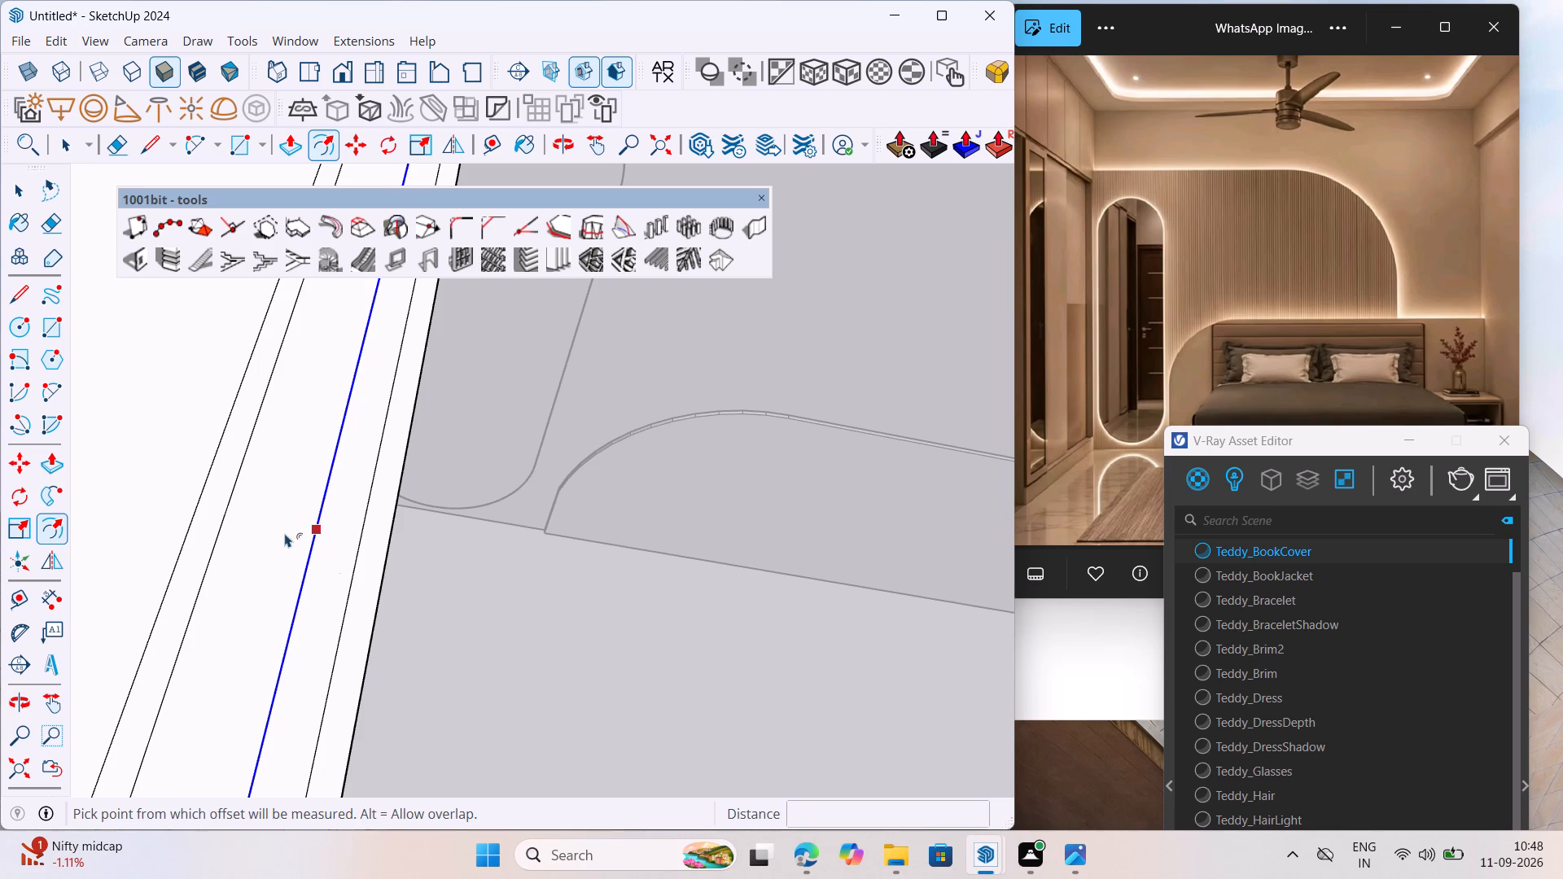
# Offset the 1" loop inside the 3" band outward by another 1".
pyautogui.click(329, 505)
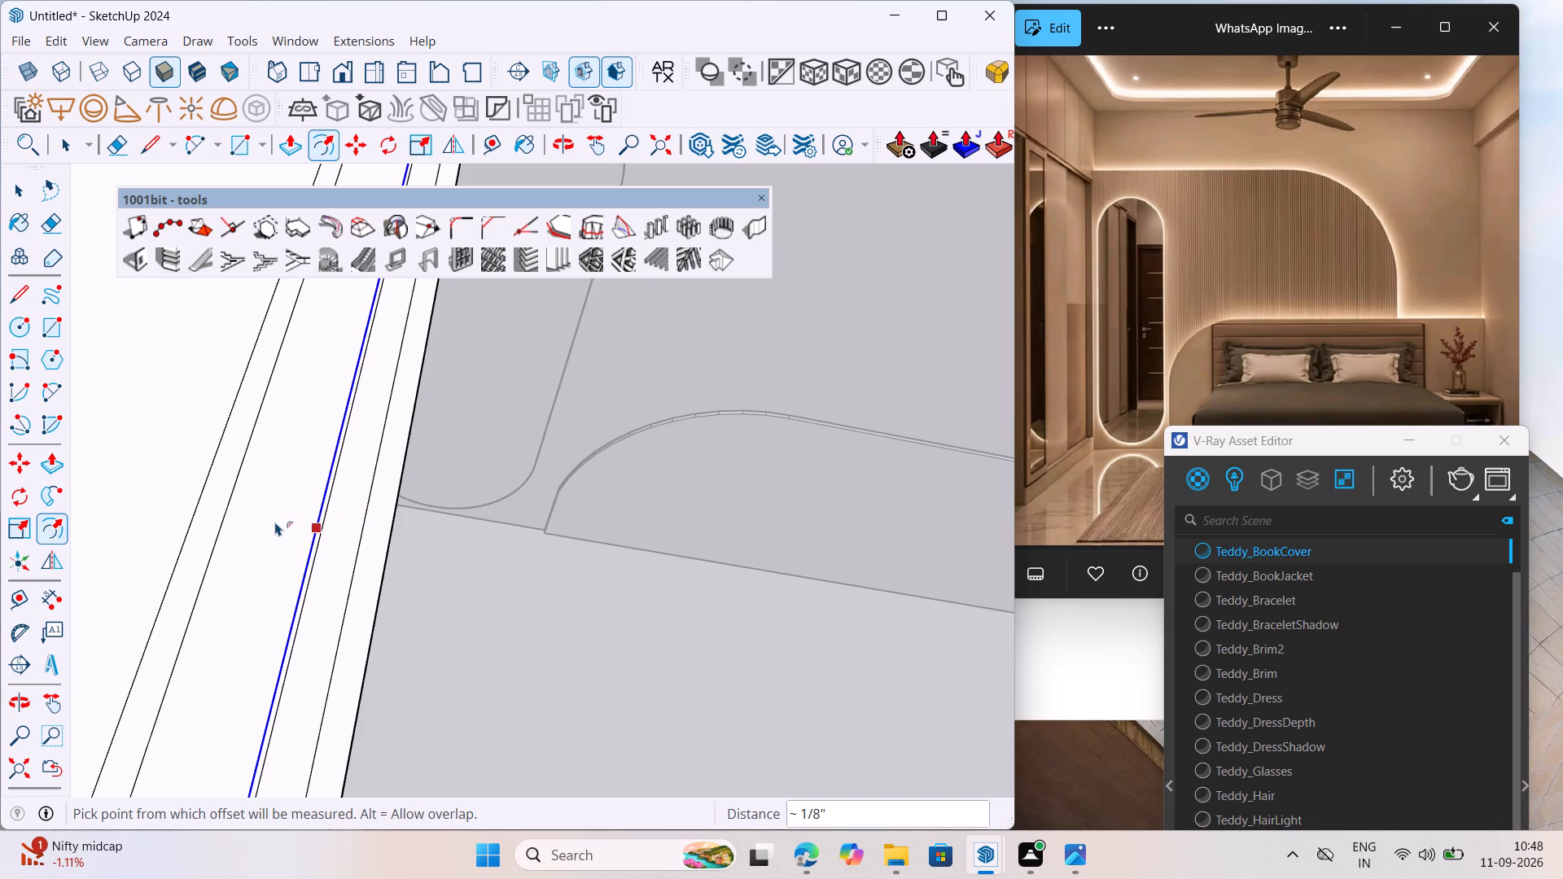
pyautogui.hotkey('ctrl', 'z')
pyautogui.click(321, 526)
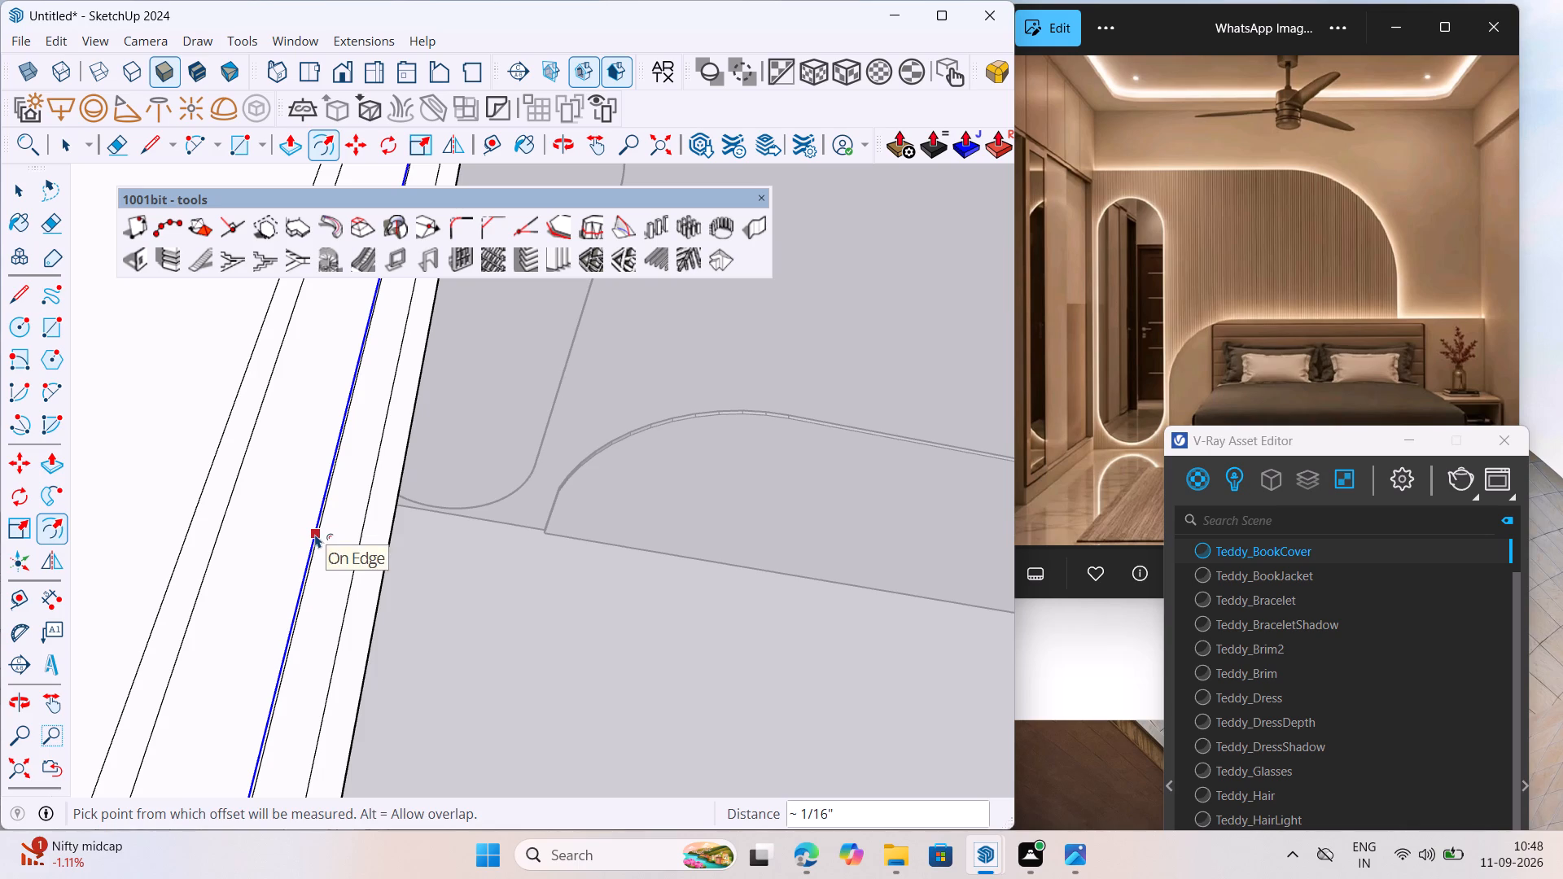
pyautogui.hotkey('ctrl', 'z')
pyautogui.click(282, 554)
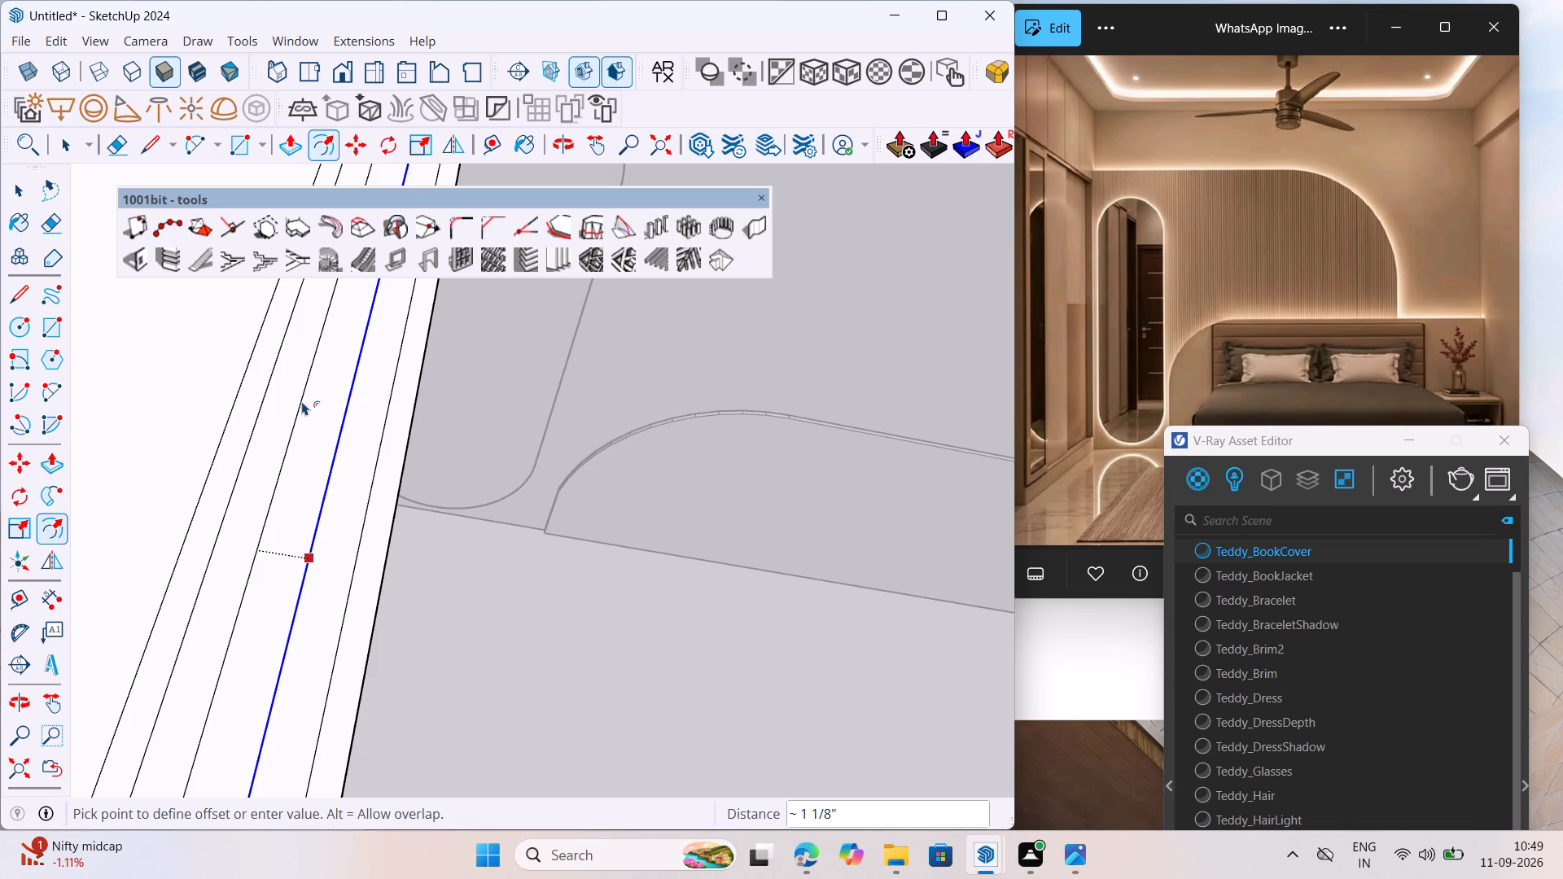
pyautogui.write('1"')
pyautogui.press('Return')
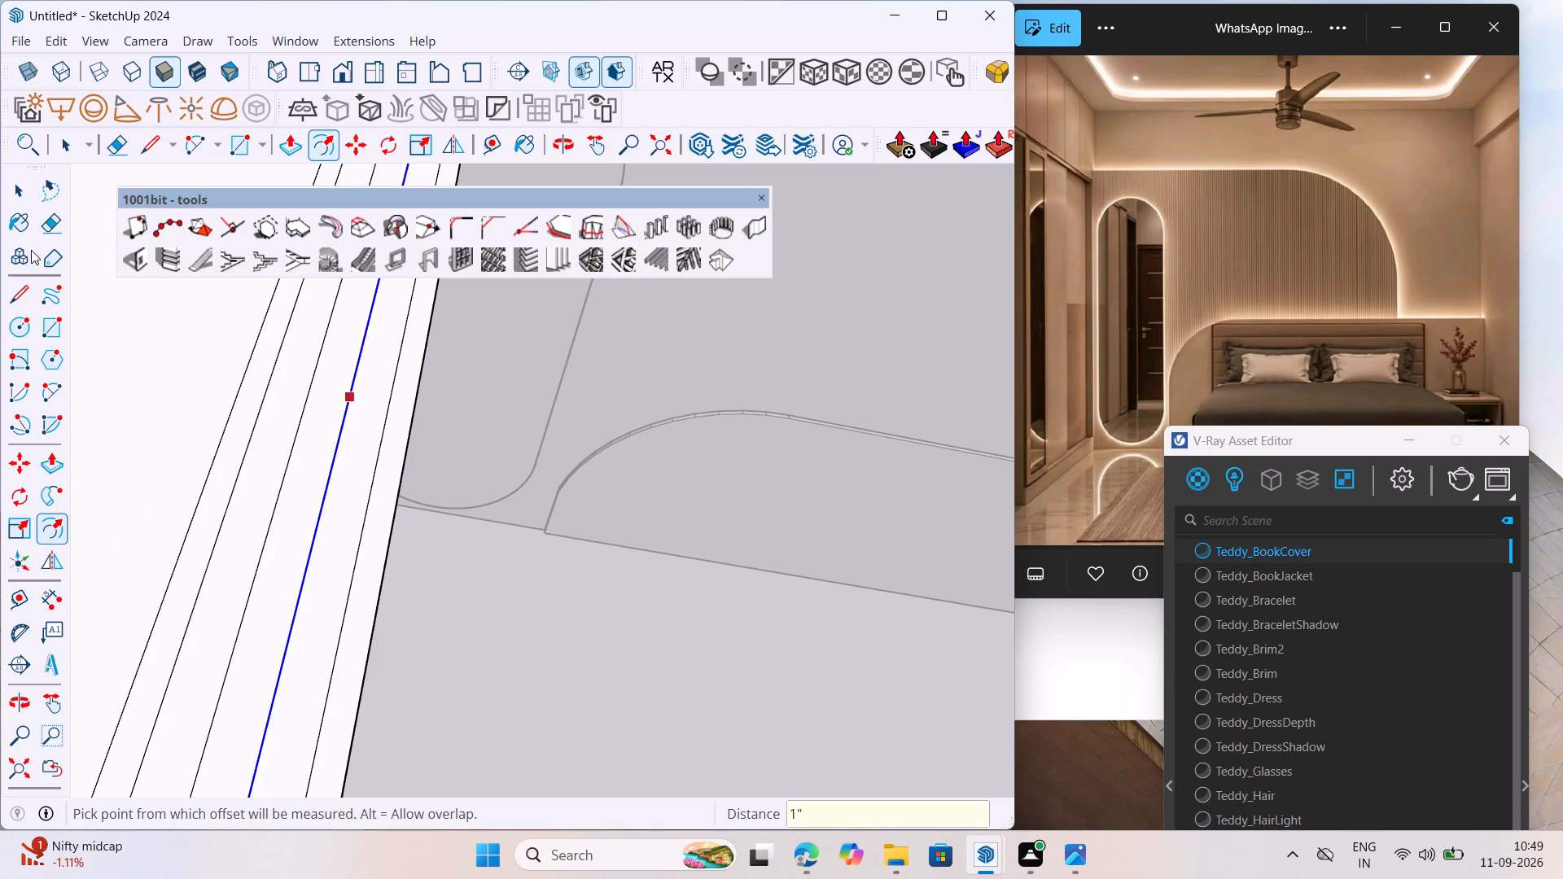
# Check each concentric band around the false ceiling opening, selecting the band faces in turn to compare them.
pyautogui.click(16, 193)
pyautogui.click(239, 415)
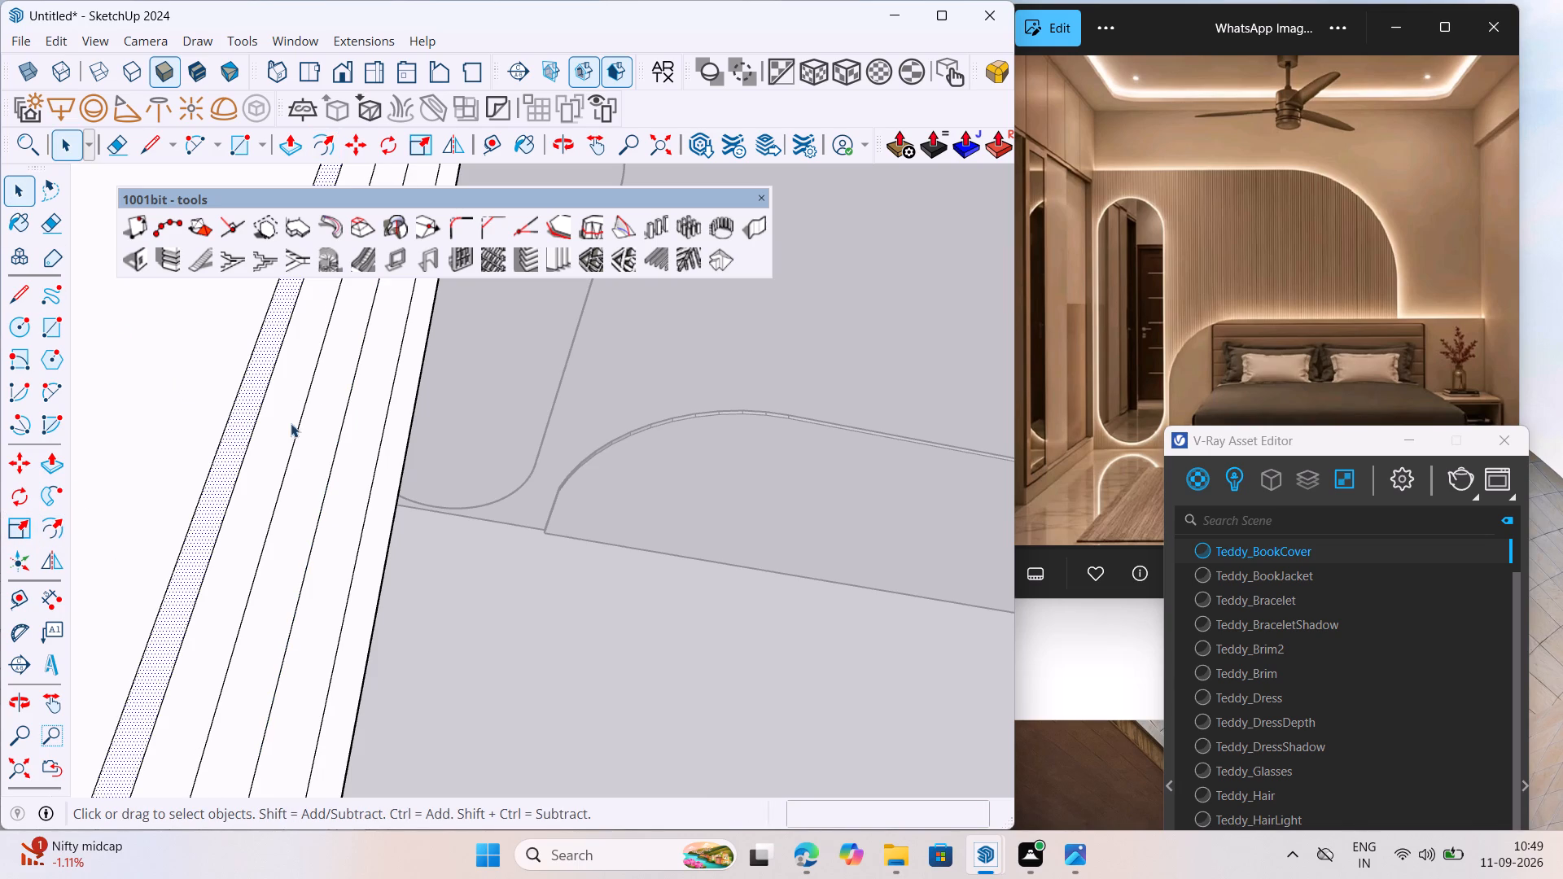
pyautogui.click(327, 443)
pyautogui.click(387, 438)
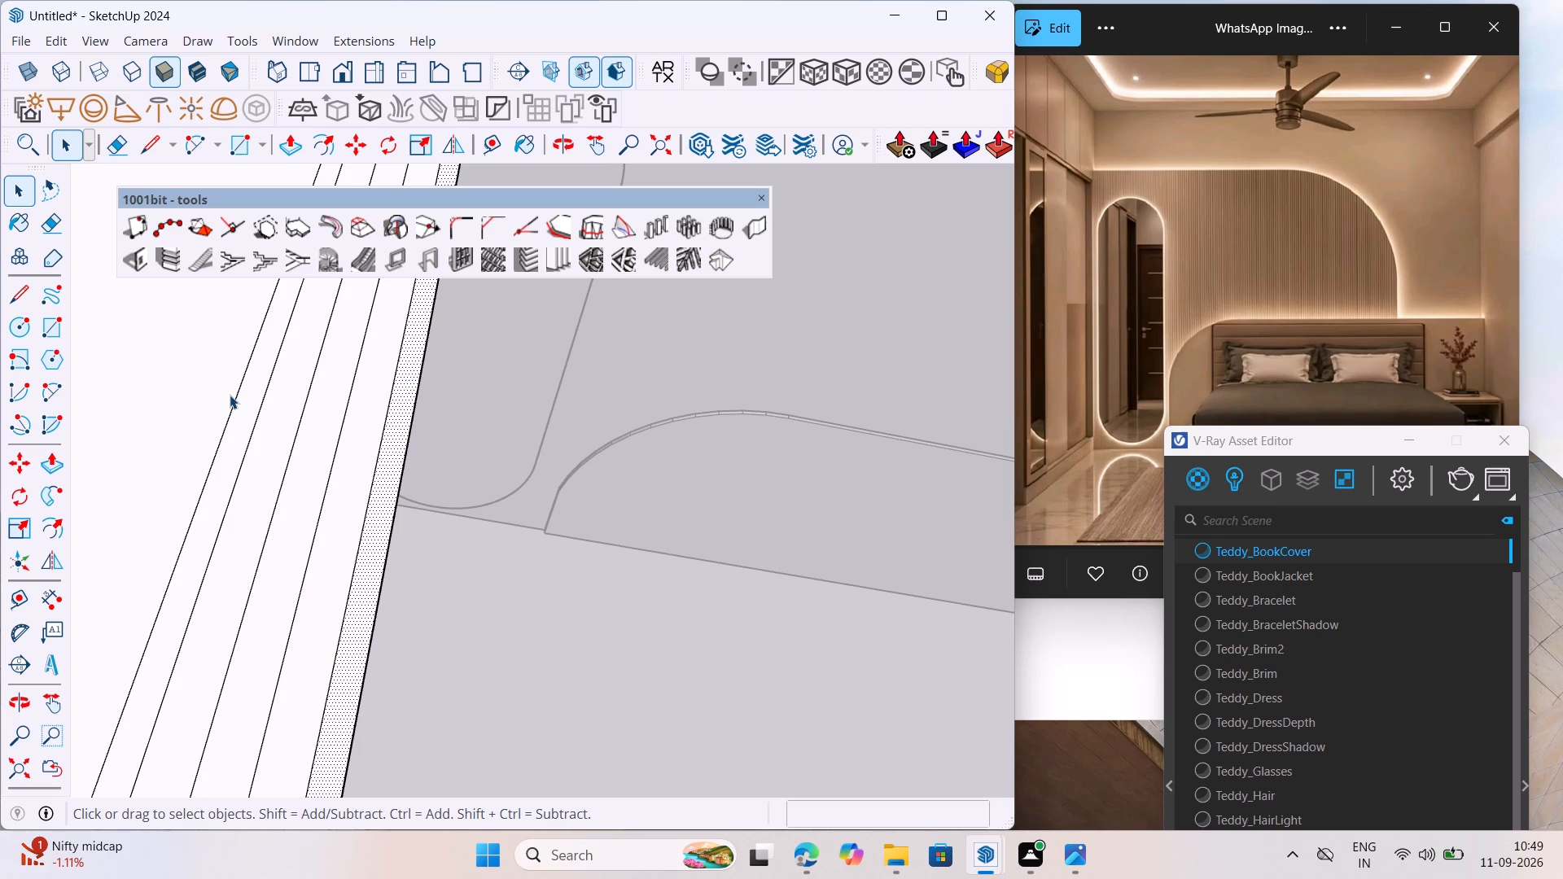
pyautogui.click(253, 391)
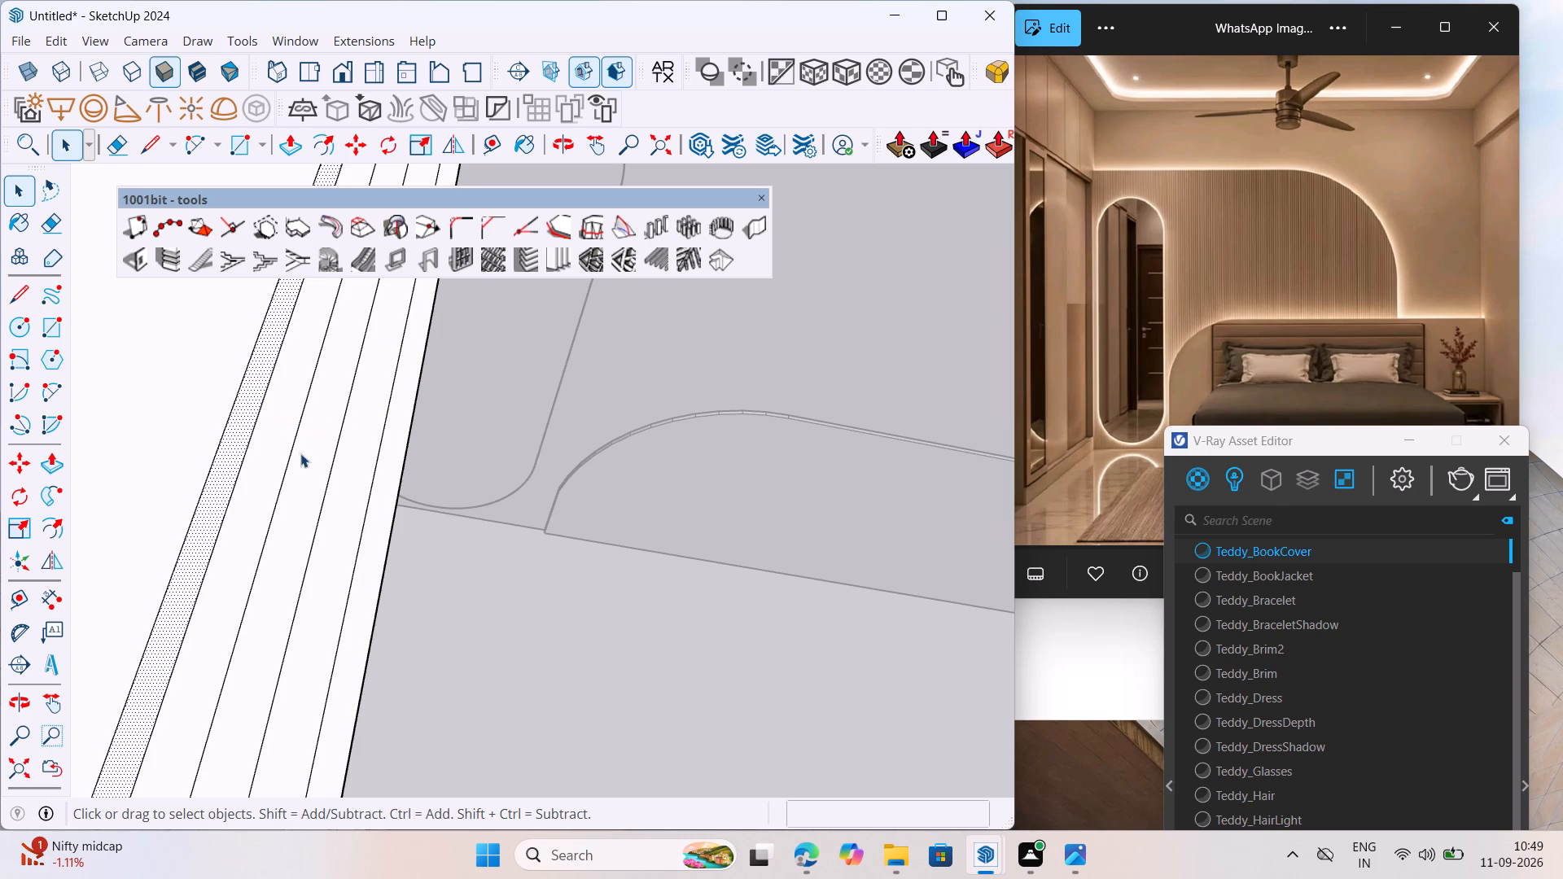
pyautogui.click(309, 457)
pyautogui.click(350, 469)
pyautogui.click(270, 448)
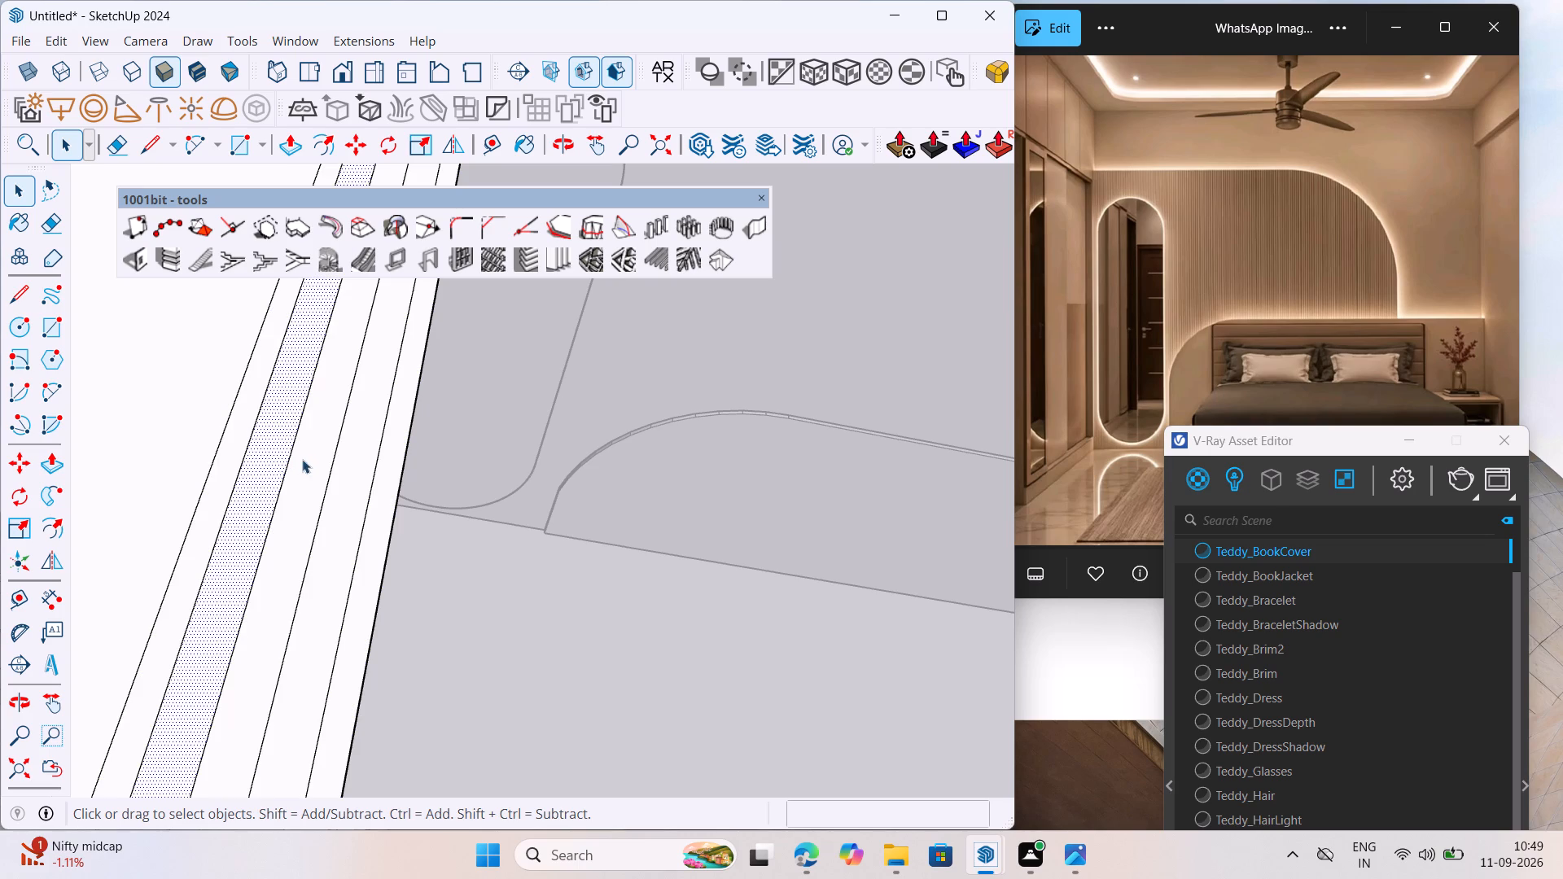
pyautogui.click(308, 461)
pyautogui.click(398, 442)
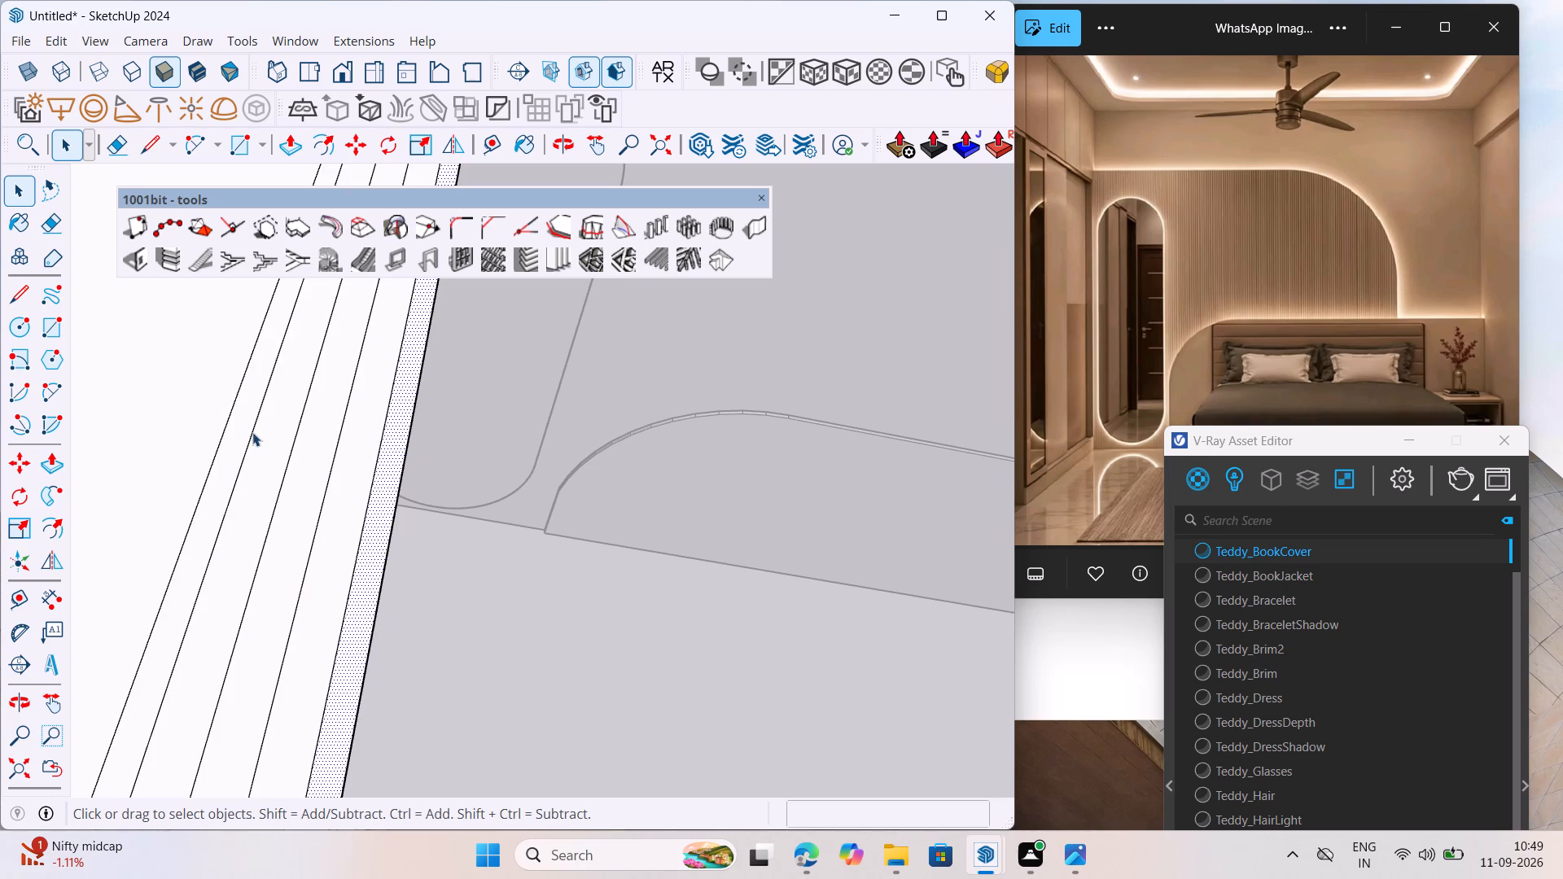
pyautogui.click(243, 418)
pyautogui.click(316, 437)
pyautogui.click(280, 448)
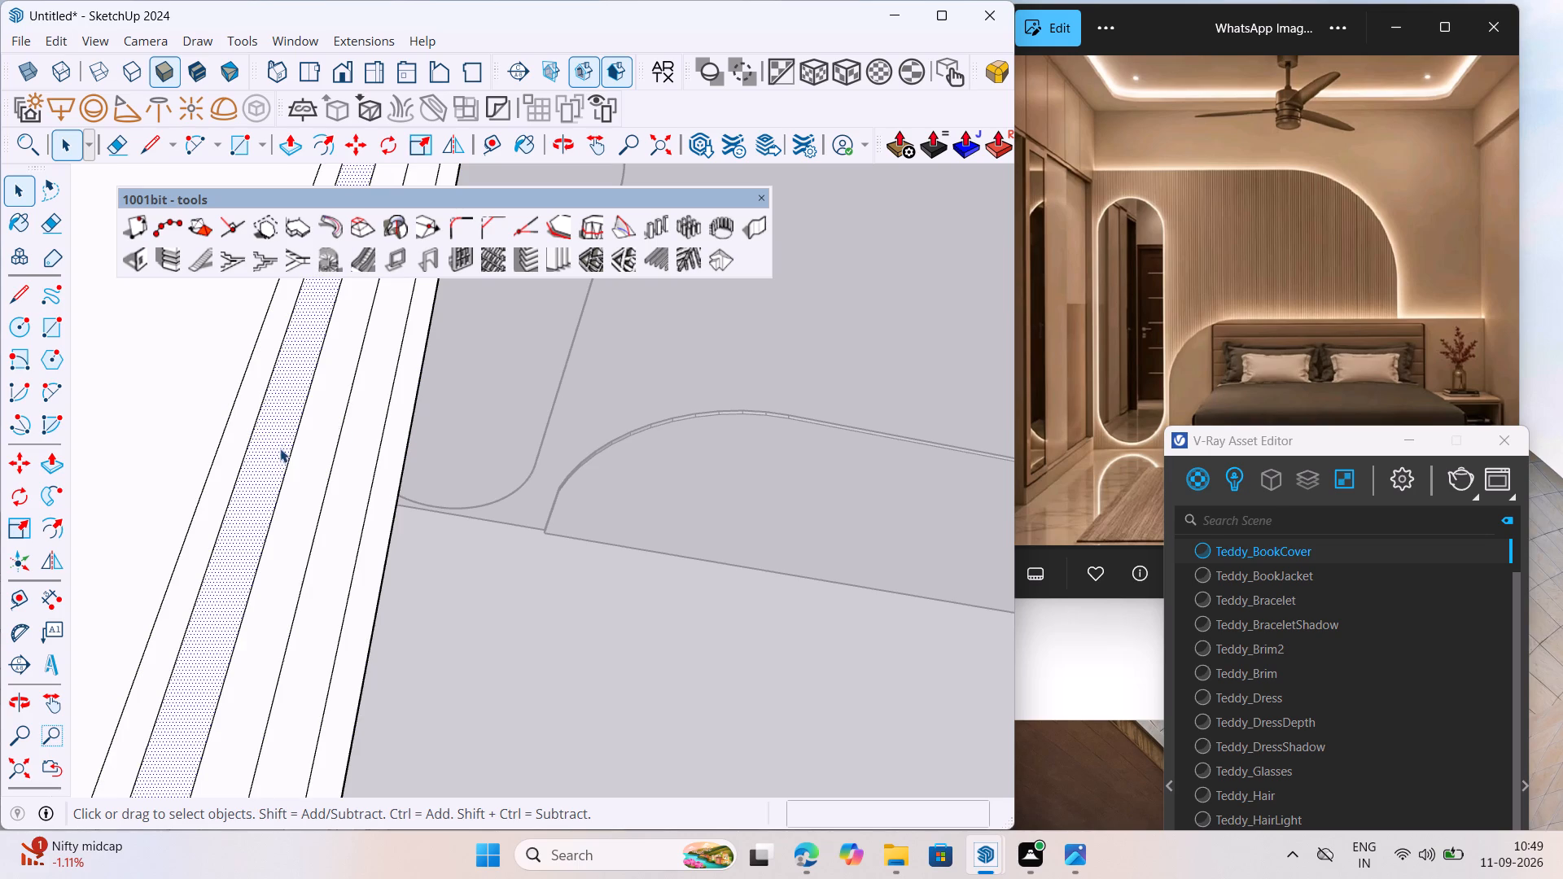
pyautogui.click(243, 409)
pyautogui.click(319, 418)
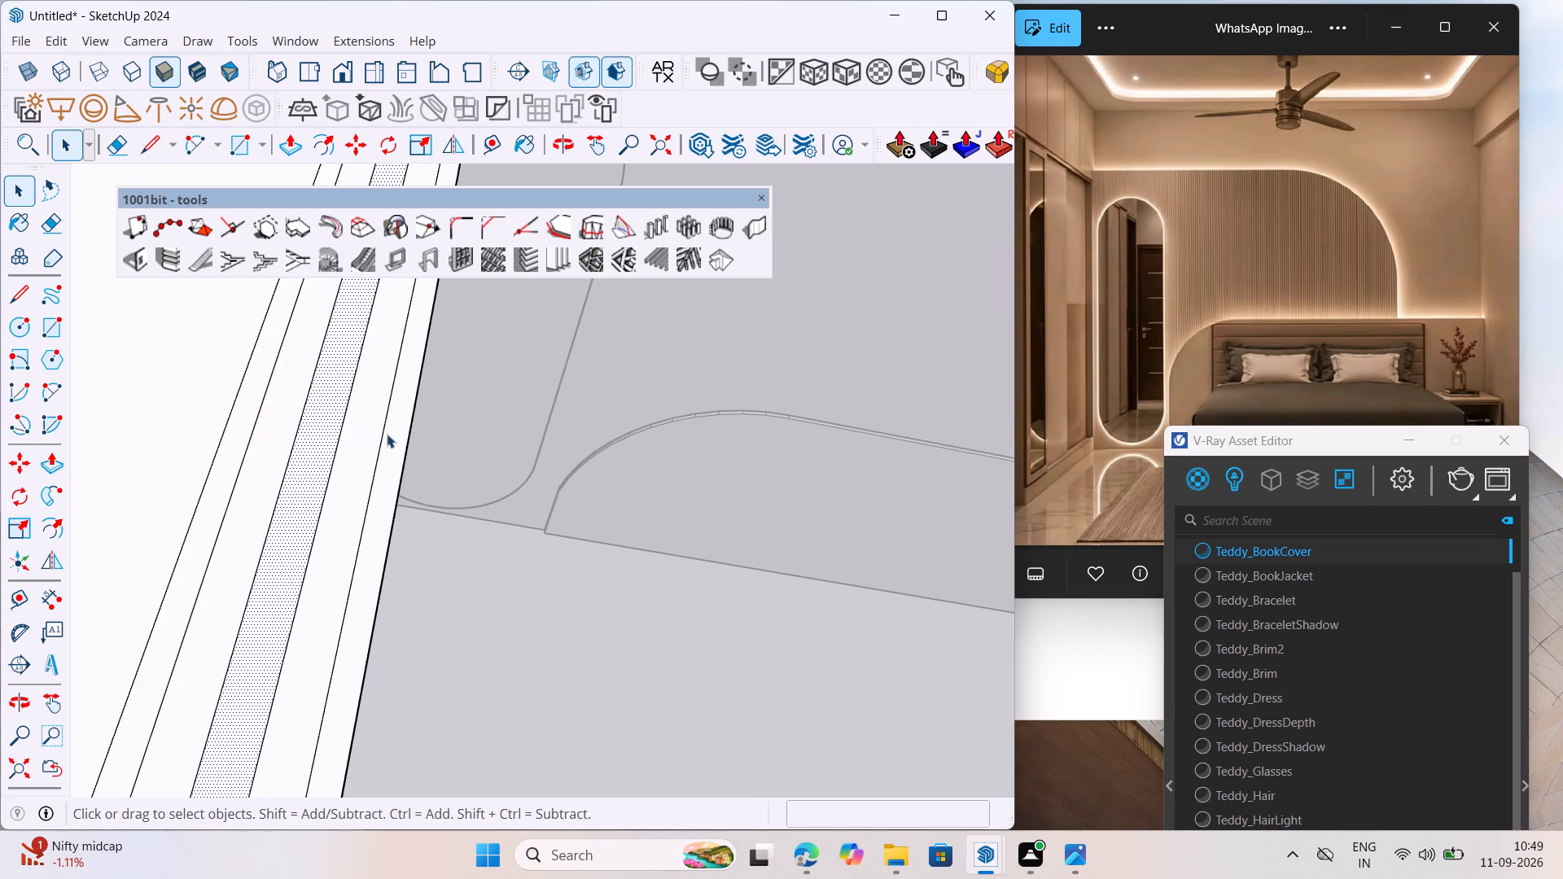
pyautogui.click(392, 435)
pyautogui.click(317, 461)
pyautogui.click(232, 430)
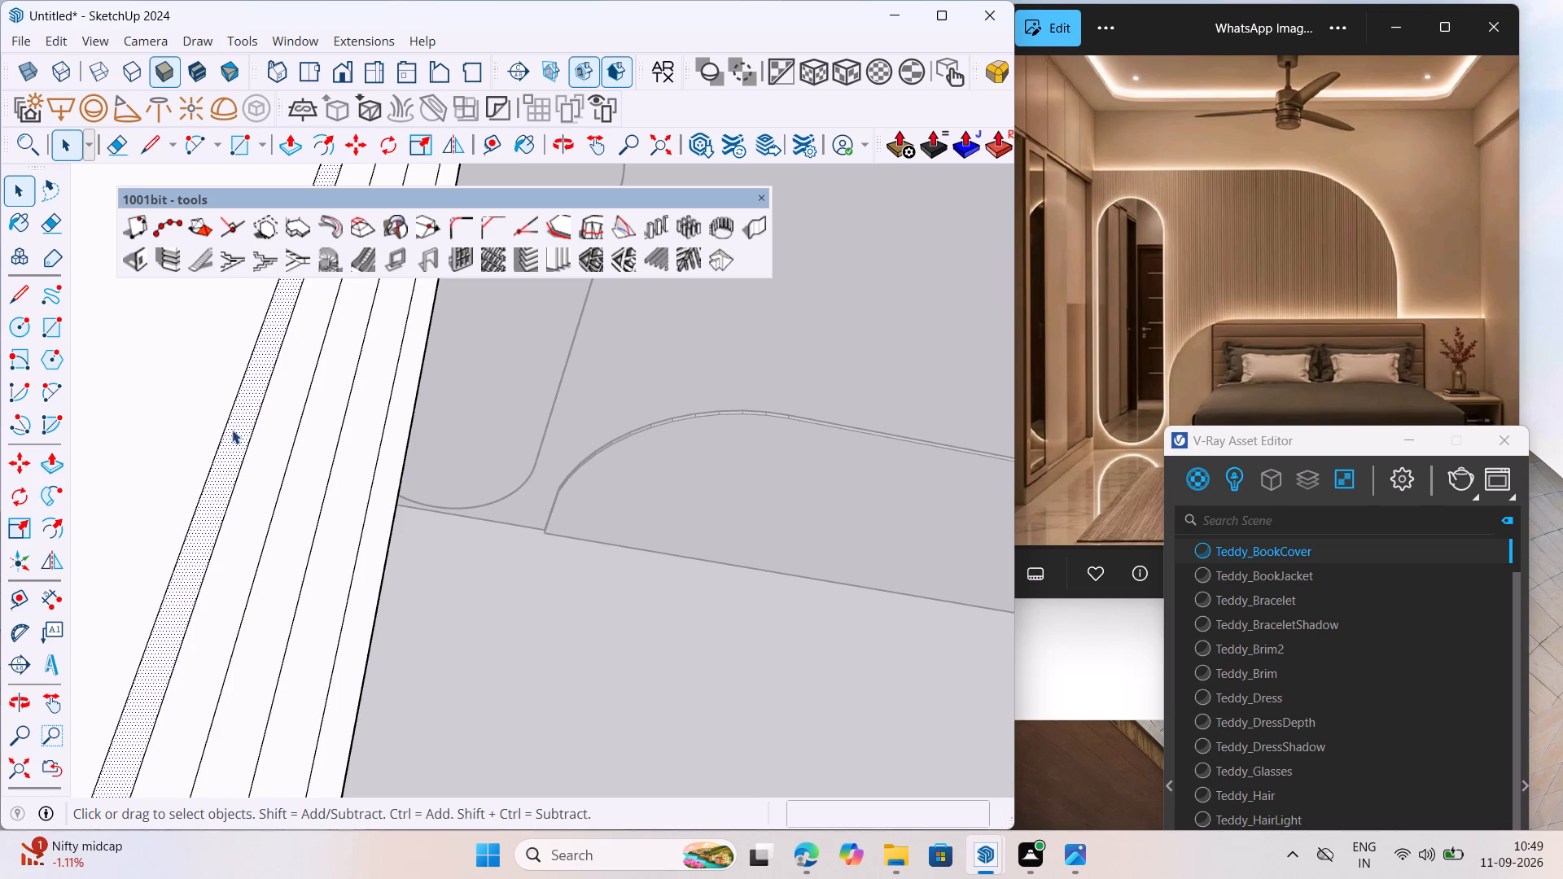
pyautogui.click(325, 427)
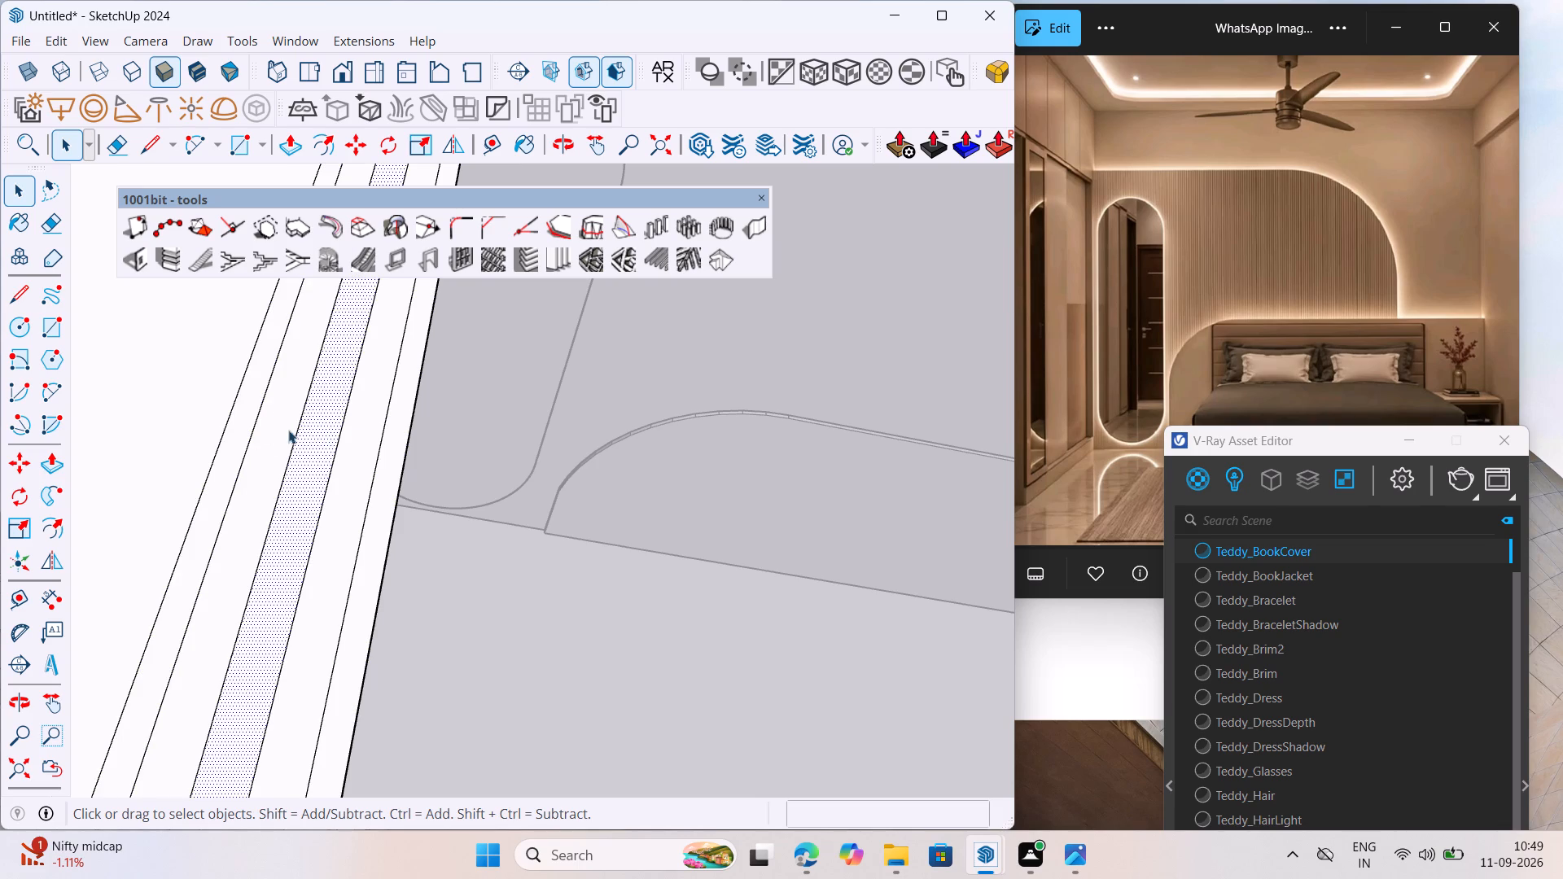
pyautogui.click(288, 423)
pyautogui.click(354, 436)
pyautogui.click(327, 424)
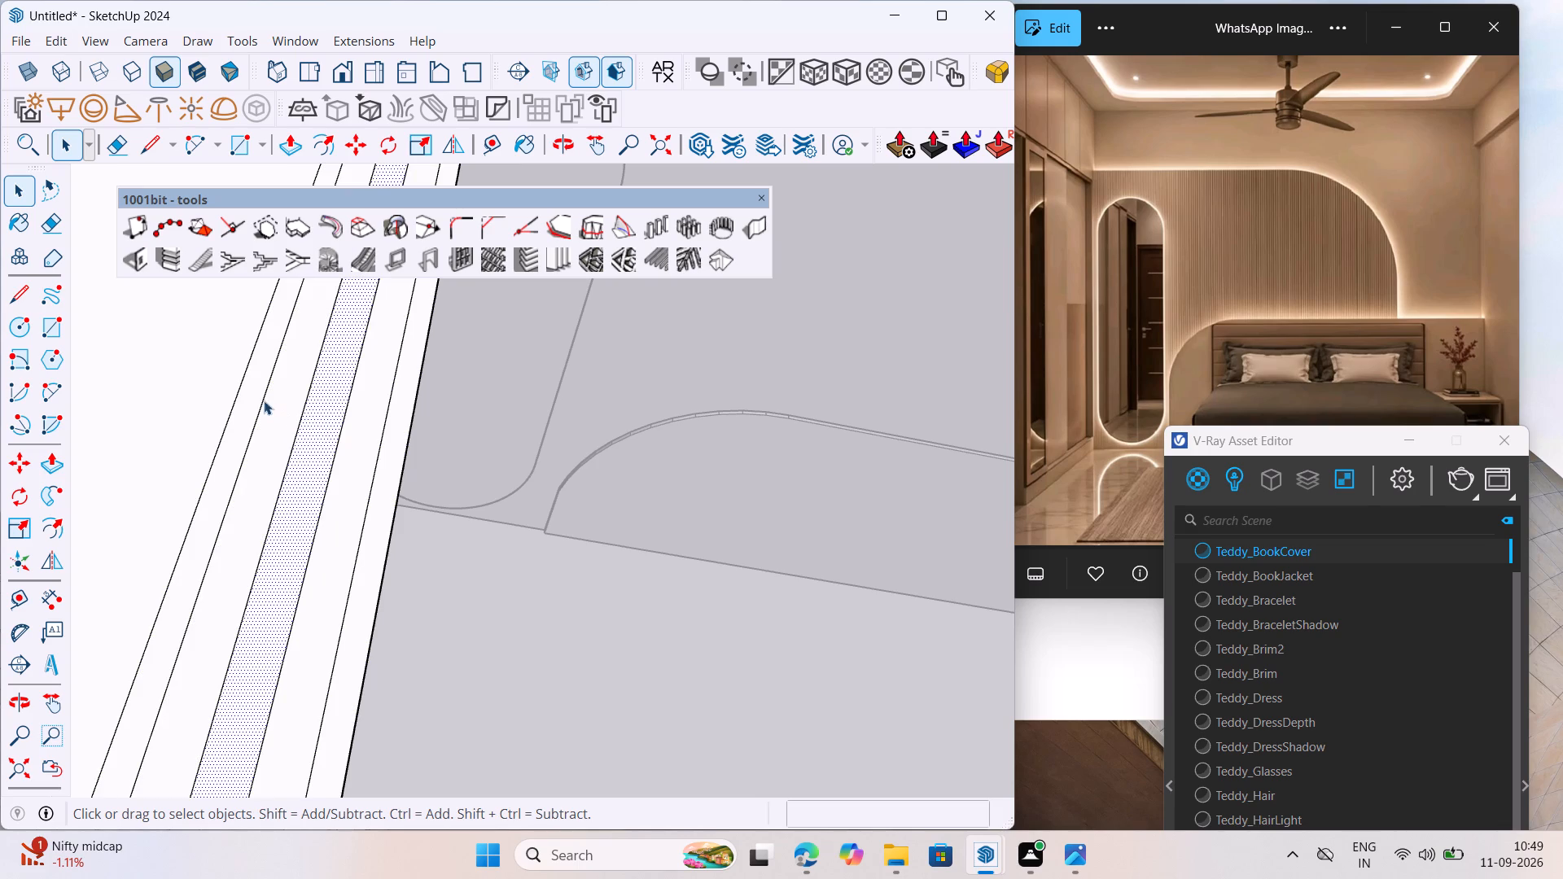
pyautogui.click(249, 390)
pyautogui.click(302, 406)
pyautogui.click(296, 396)
pyautogui.click(316, 403)
pyautogui.click(361, 404)
pyautogui.click(398, 400)
pyautogui.click(352, 409)
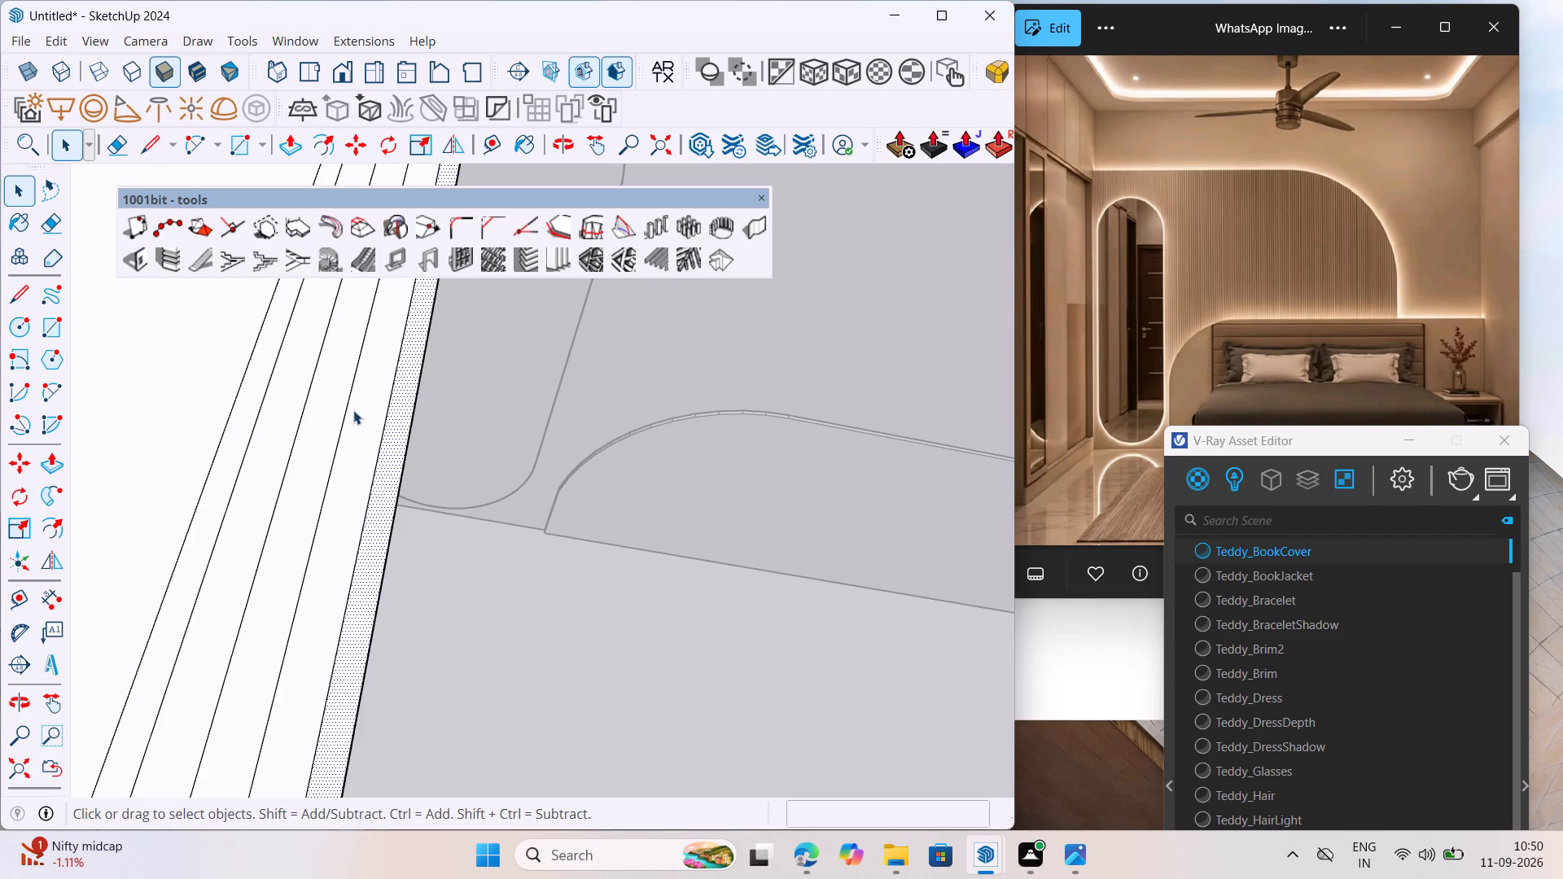
pyautogui.click(316, 418)
pyautogui.click(289, 407)
pyautogui.click(255, 391)
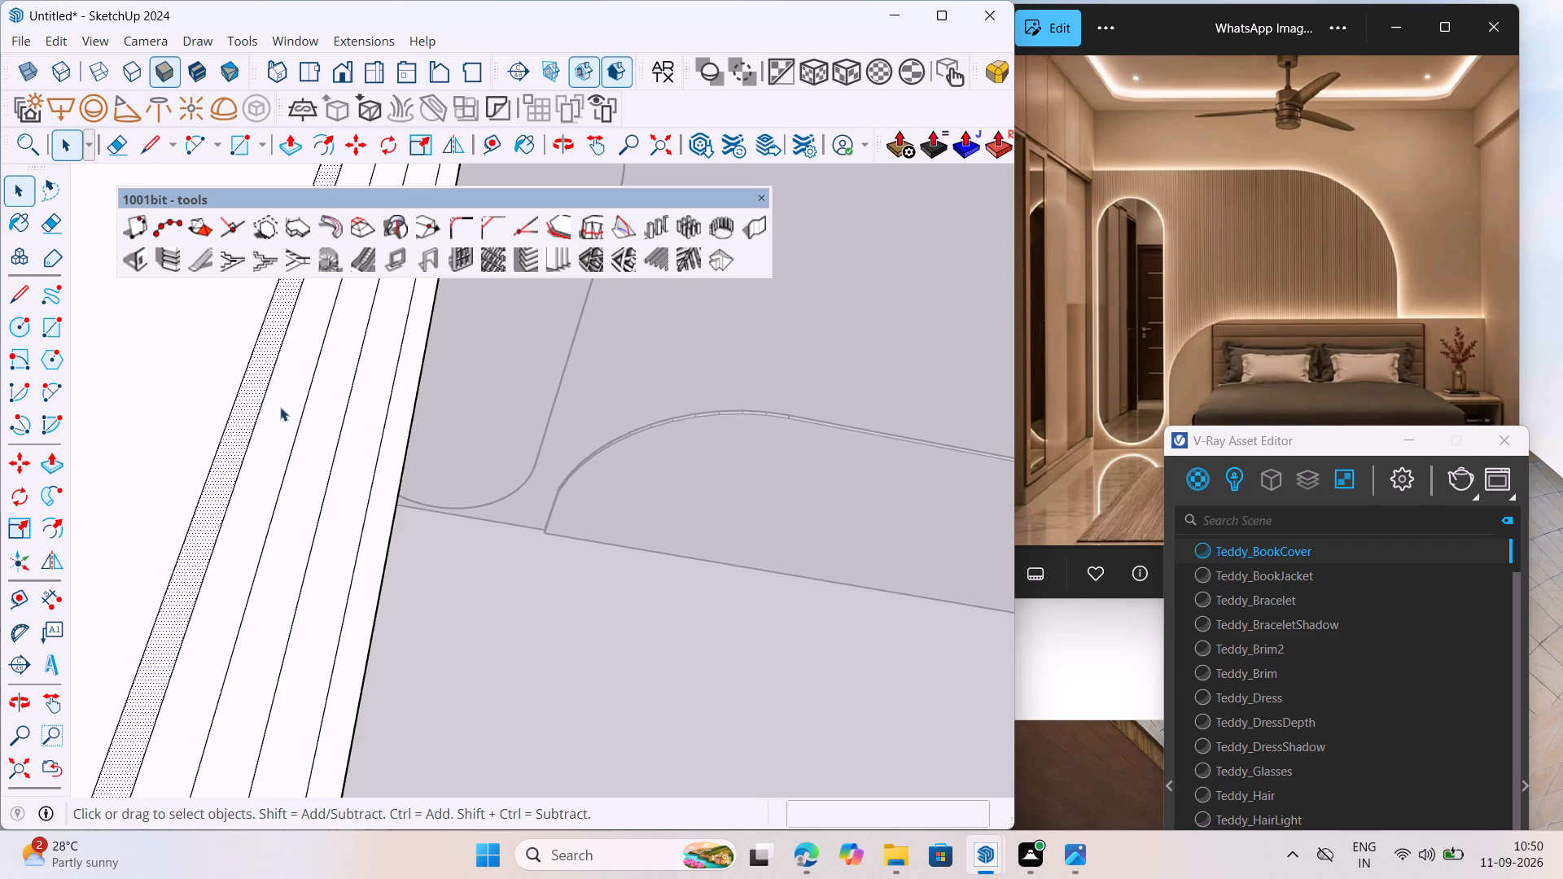
pyautogui.click(291, 407)
pyautogui.click(324, 405)
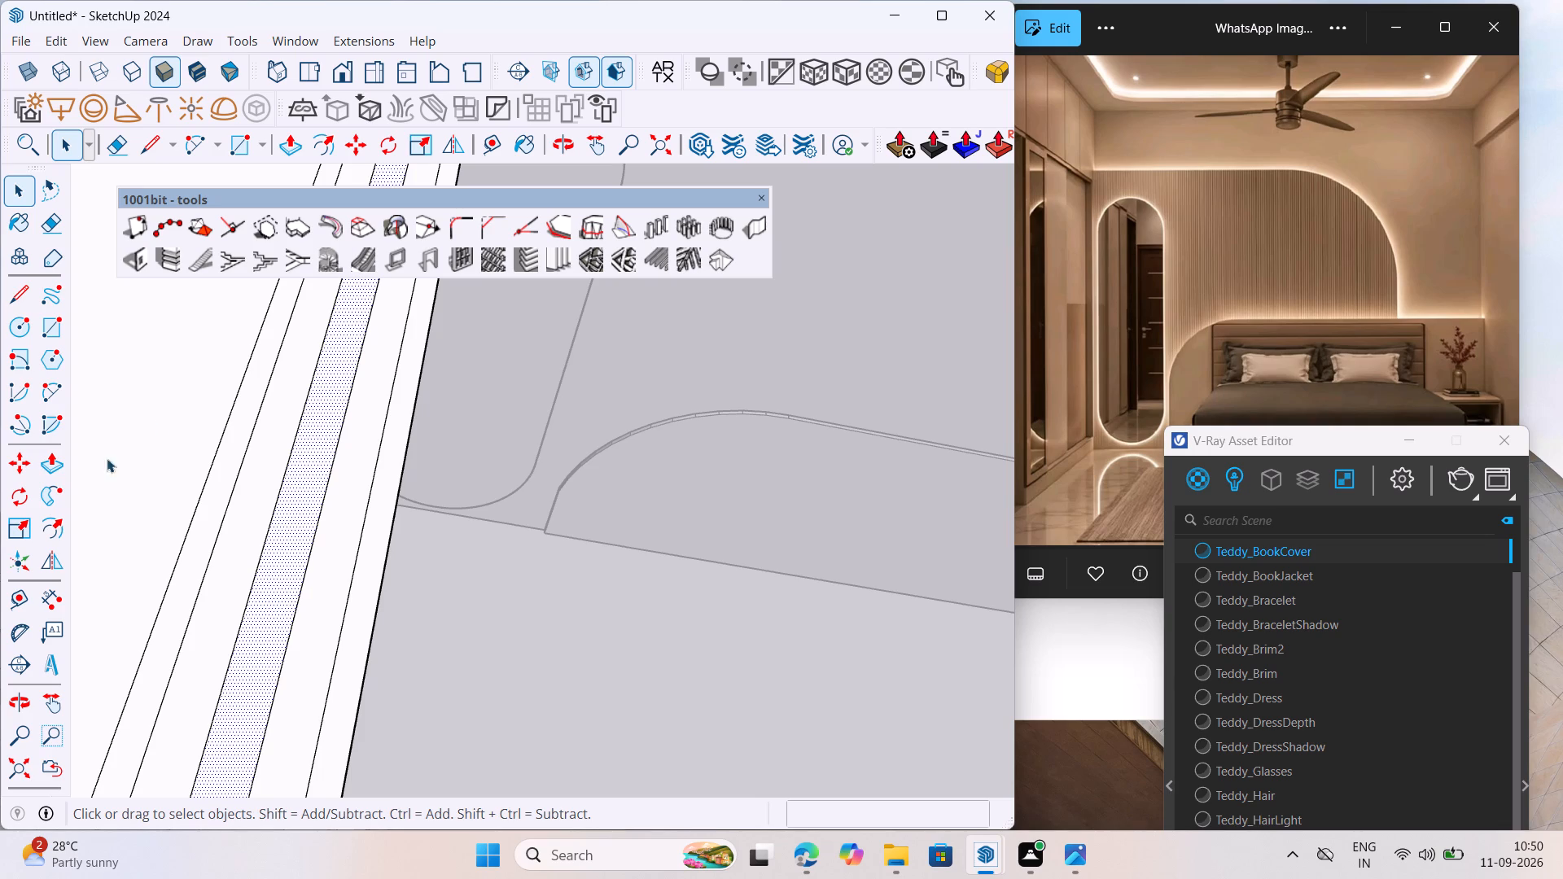
pyautogui.scroll(2, 246, 410)
pyautogui.click(246, 409)
pyautogui.scroll(-4, 330, 459)
pyautogui.scroll(2, 379, 489)
# Push/Pull the innermost 16 mm band, along the ceiling opening's edge, up by 2".
pyautogui.click(399, 475)
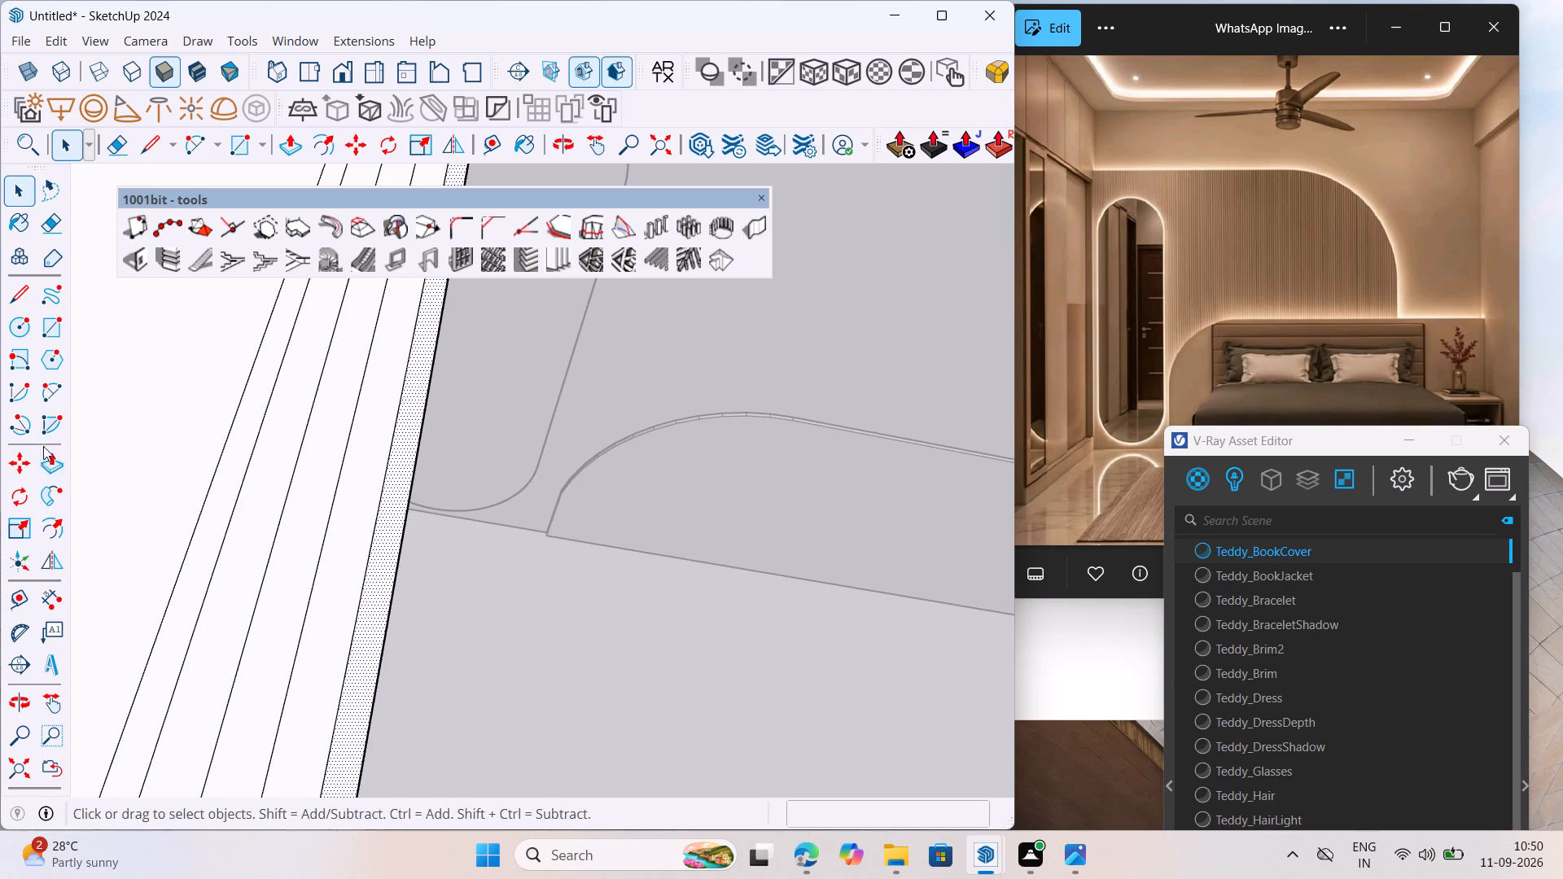
pyautogui.click(54, 470)
pyautogui.click(398, 504)
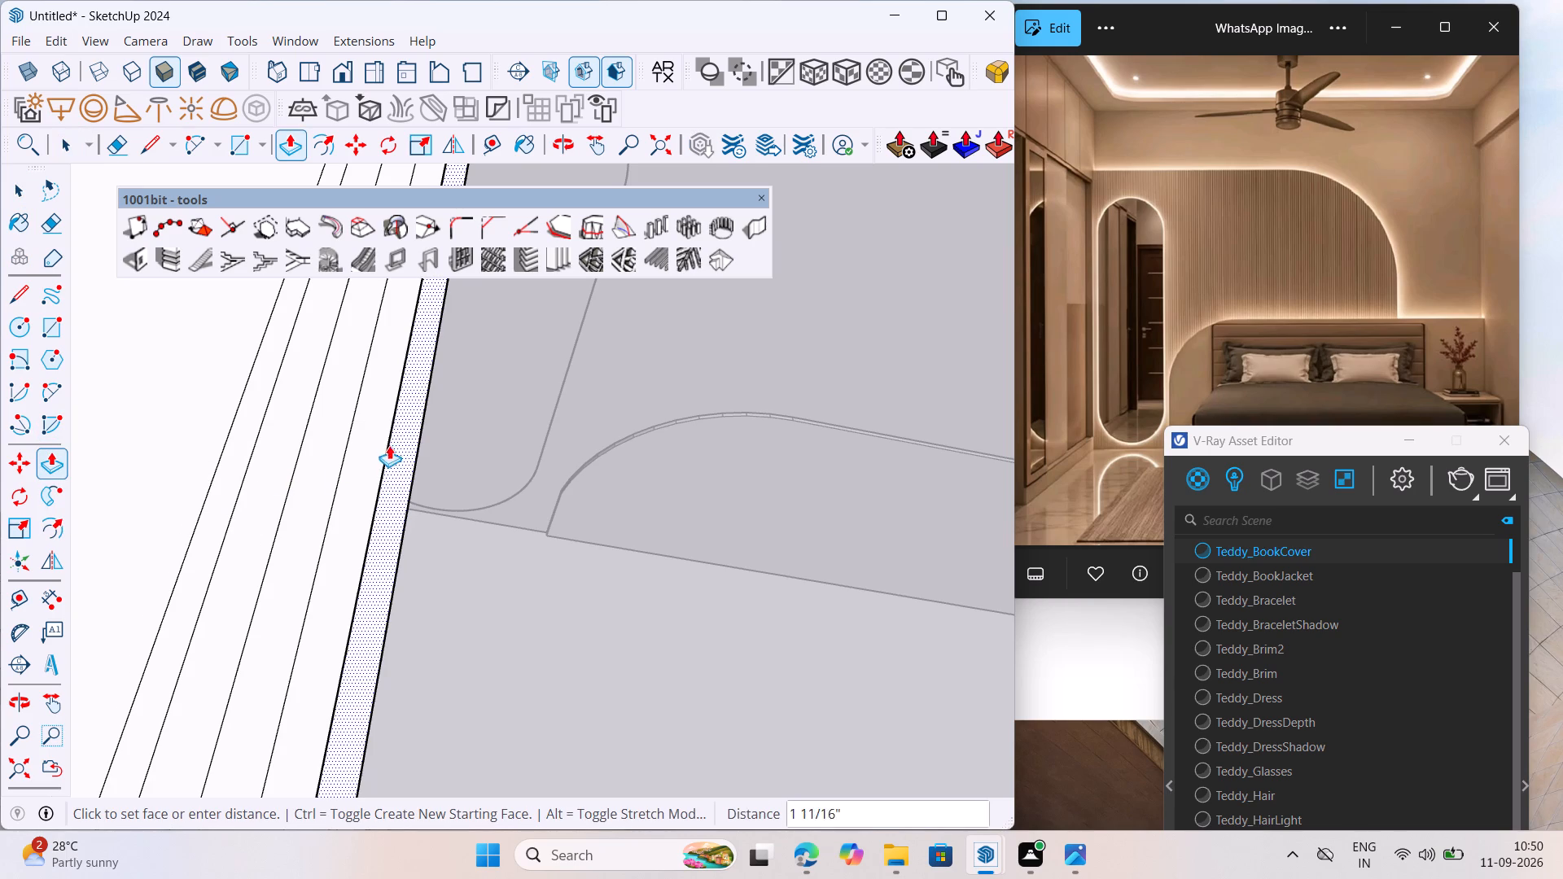
pyautogui.moveTo(406, 413); pyautogui.dragTo(507, 340, button='middle')
pyautogui.scroll(1, 508, 341)
pyautogui.scroll(-7, 441, 396)
pyautogui.scroll(4, 447, 429)
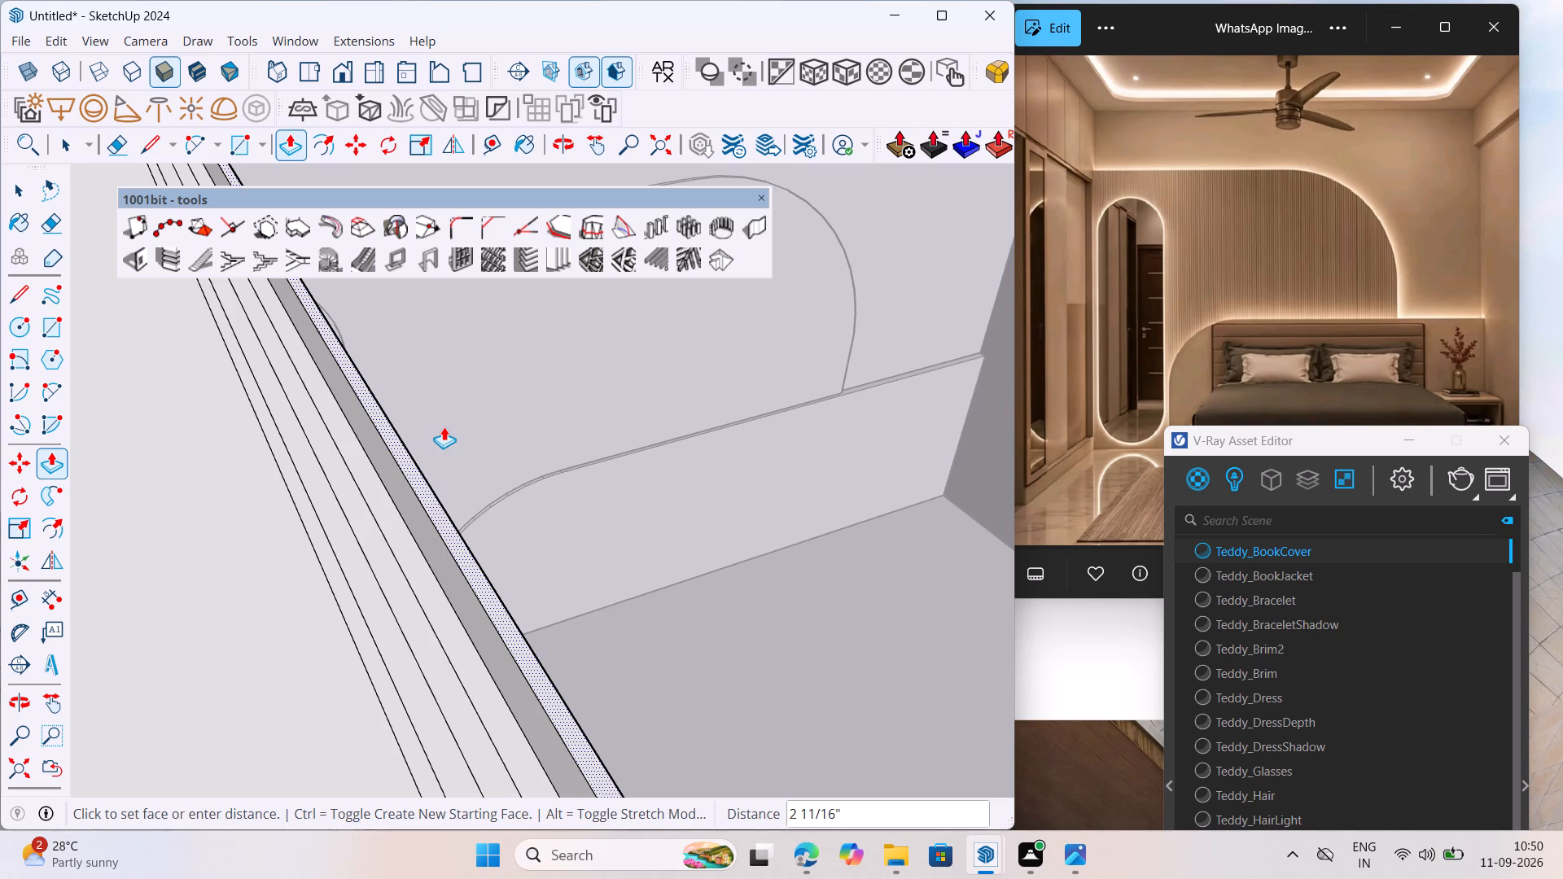
pyautogui.press('3')
pyautogui.press('BackSpace')
pyautogui.write('2"')
pyautogui.press('Return')
# Push/Pull the outermost 16 mm band around the ceiling opening up by 3".
pyautogui.scroll(3, 329, 528)
pyautogui.click(322, 555)
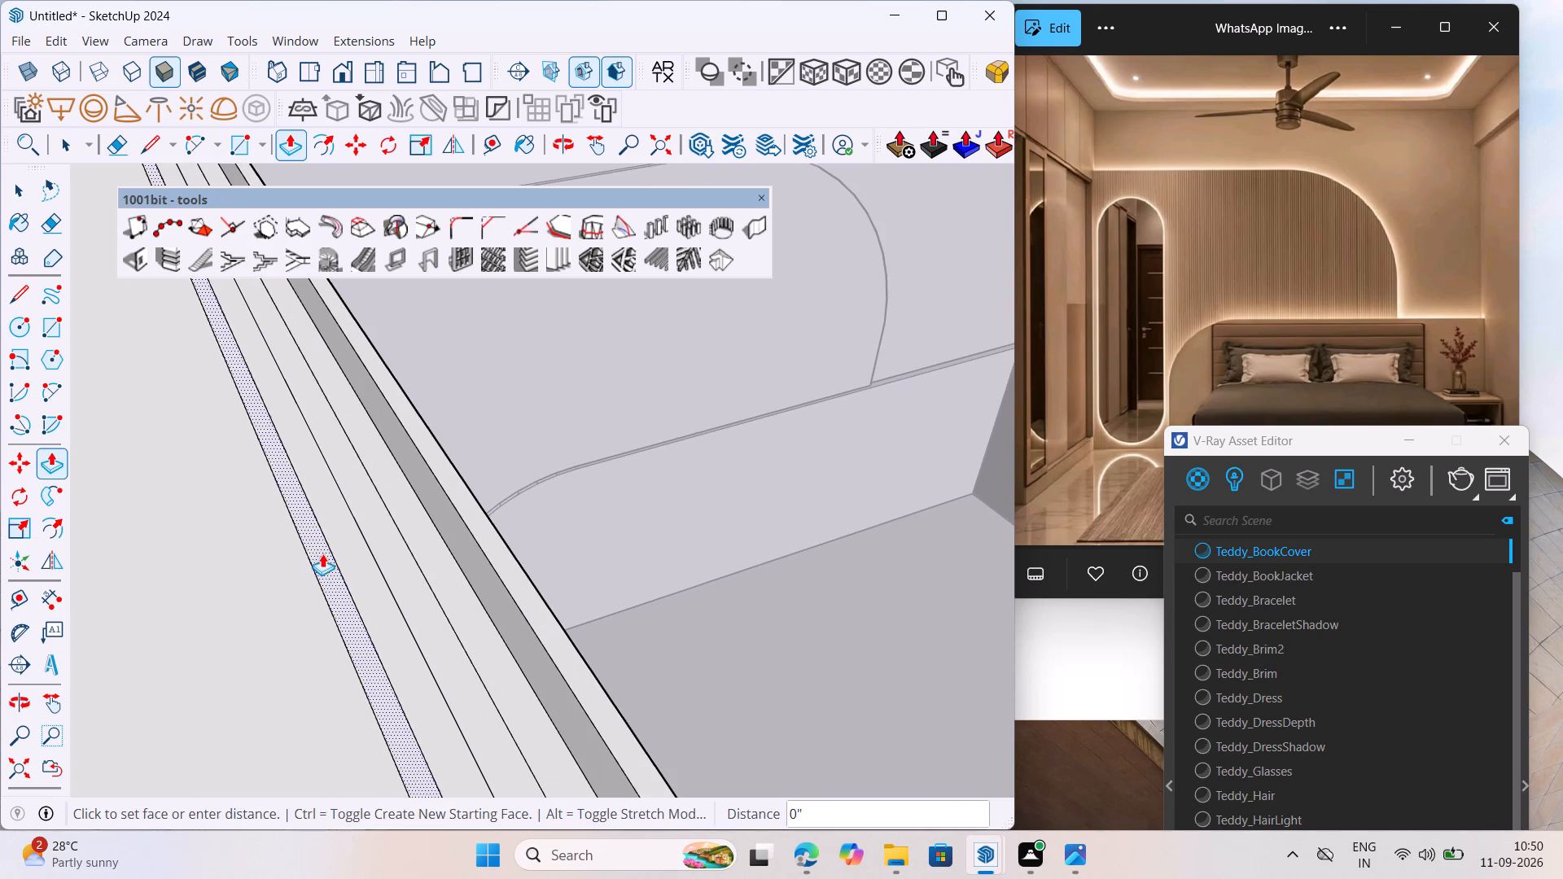
pyautogui.write('3"')
pyautogui.press('Return')
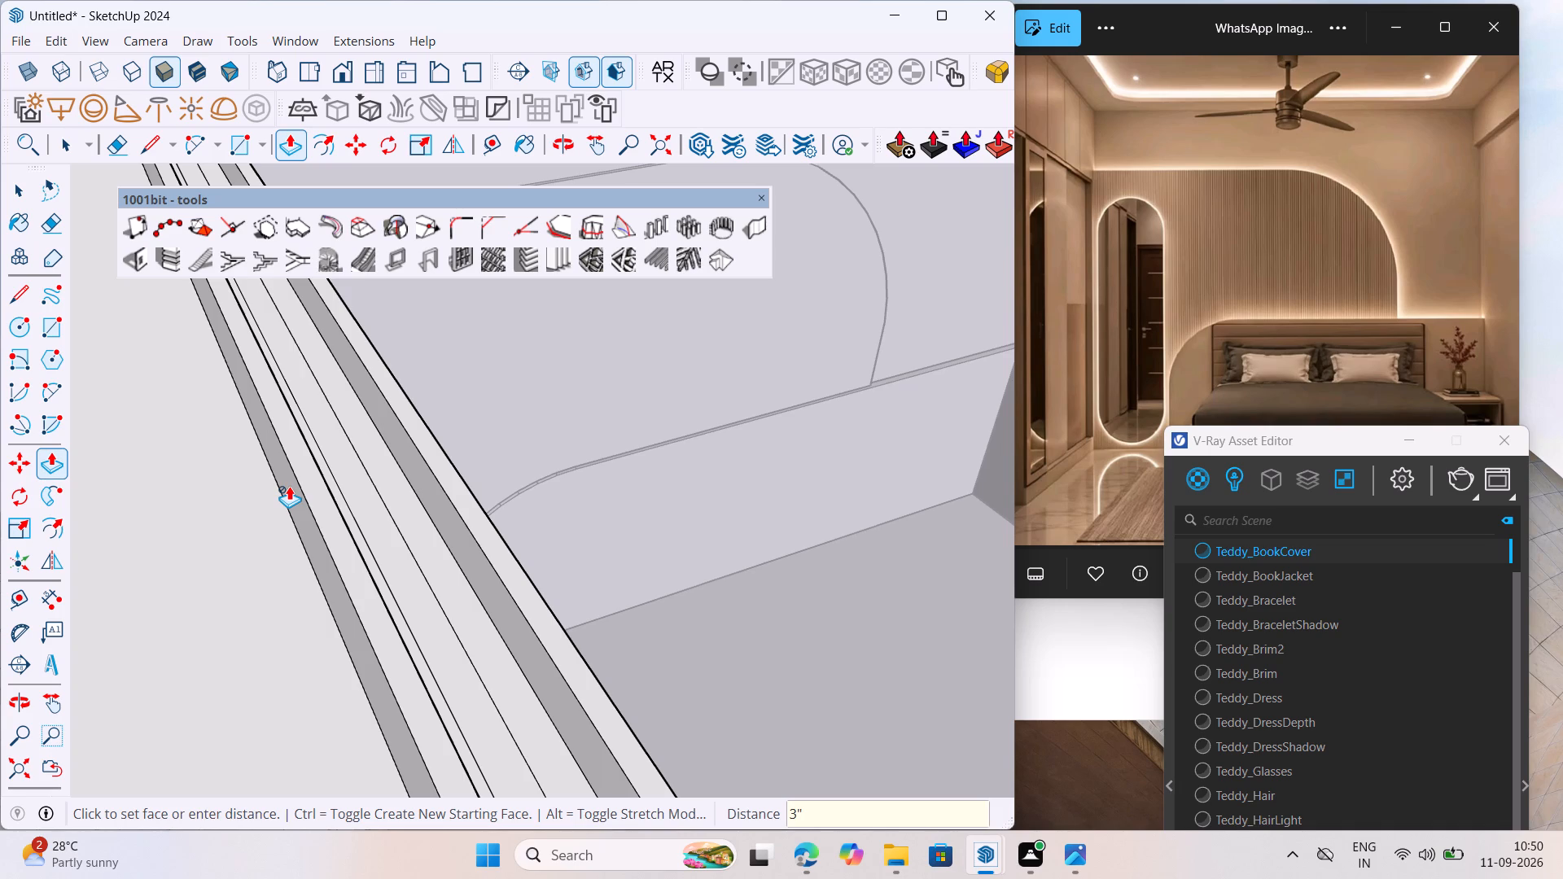
# Push/Pull the middle 1" band between the two raised 16 mm rings up by 1".
pyautogui.moveTo(446, 572); pyautogui.dragTo(313, 566, button='middle')
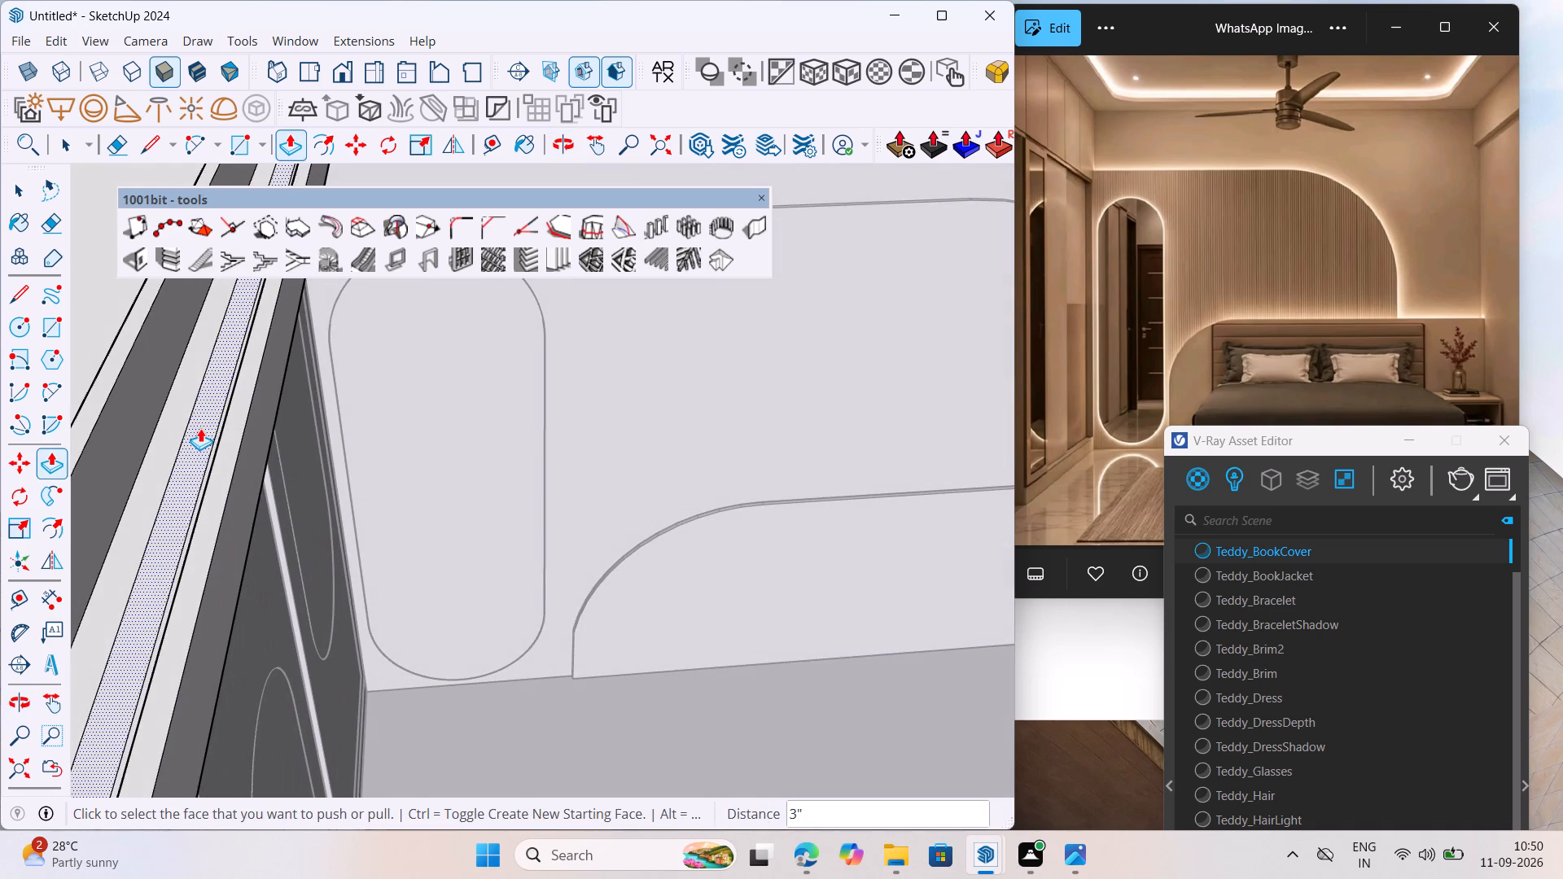
pyautogui.scroll(3, 205, 431)
pyautogui.moveTo(233, 433); pyautogui.dragTo(274, 435, button='middle')
pyautogui.click(179, 471)
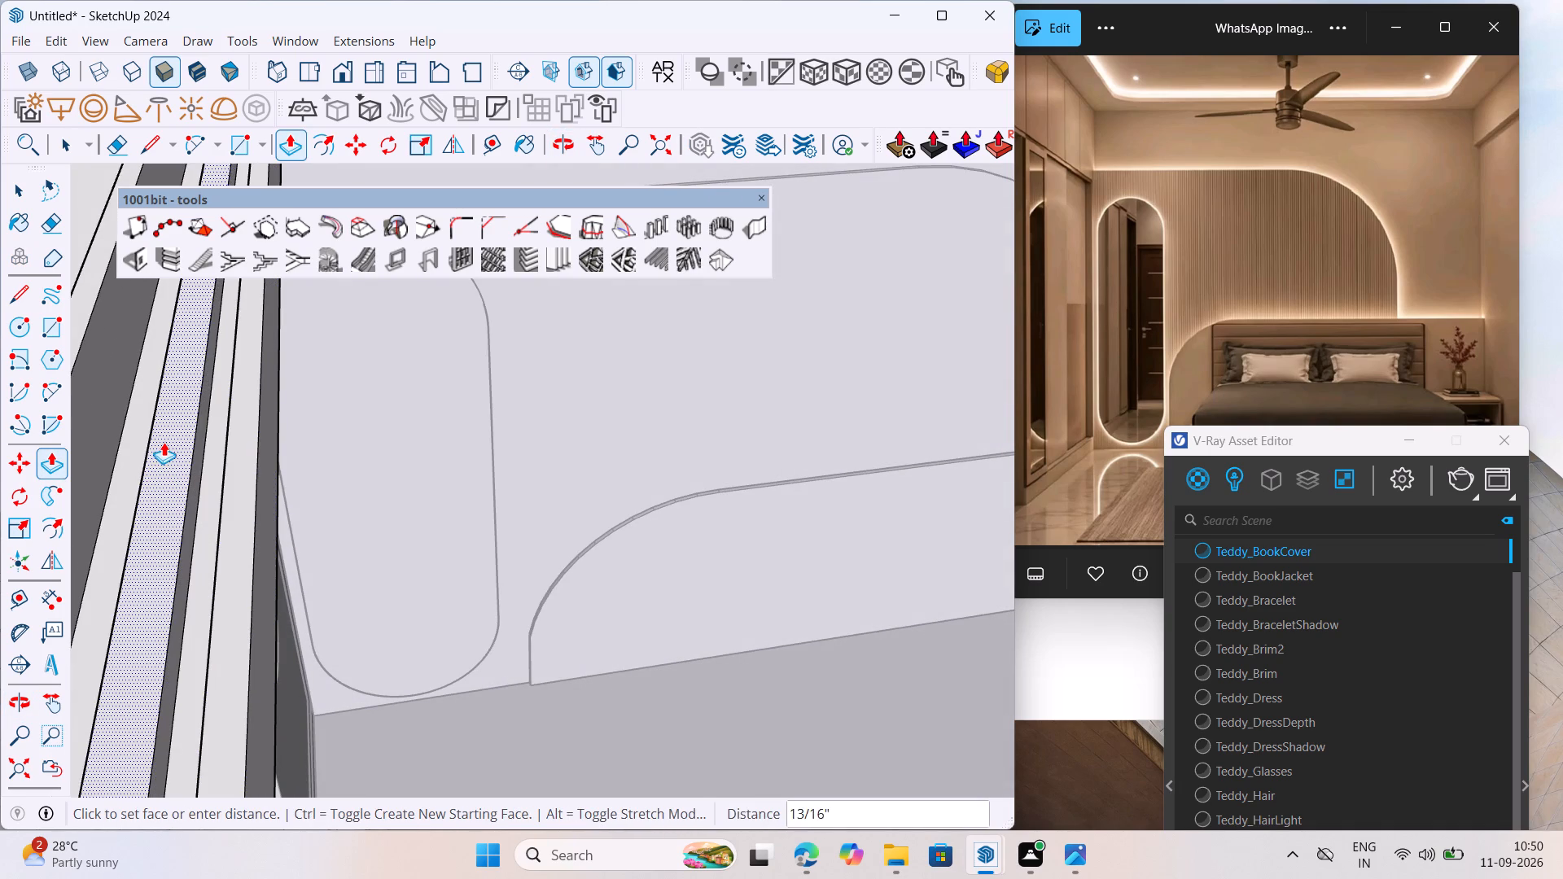
pyautogui.write('1"')
pyautogui.press('Return')
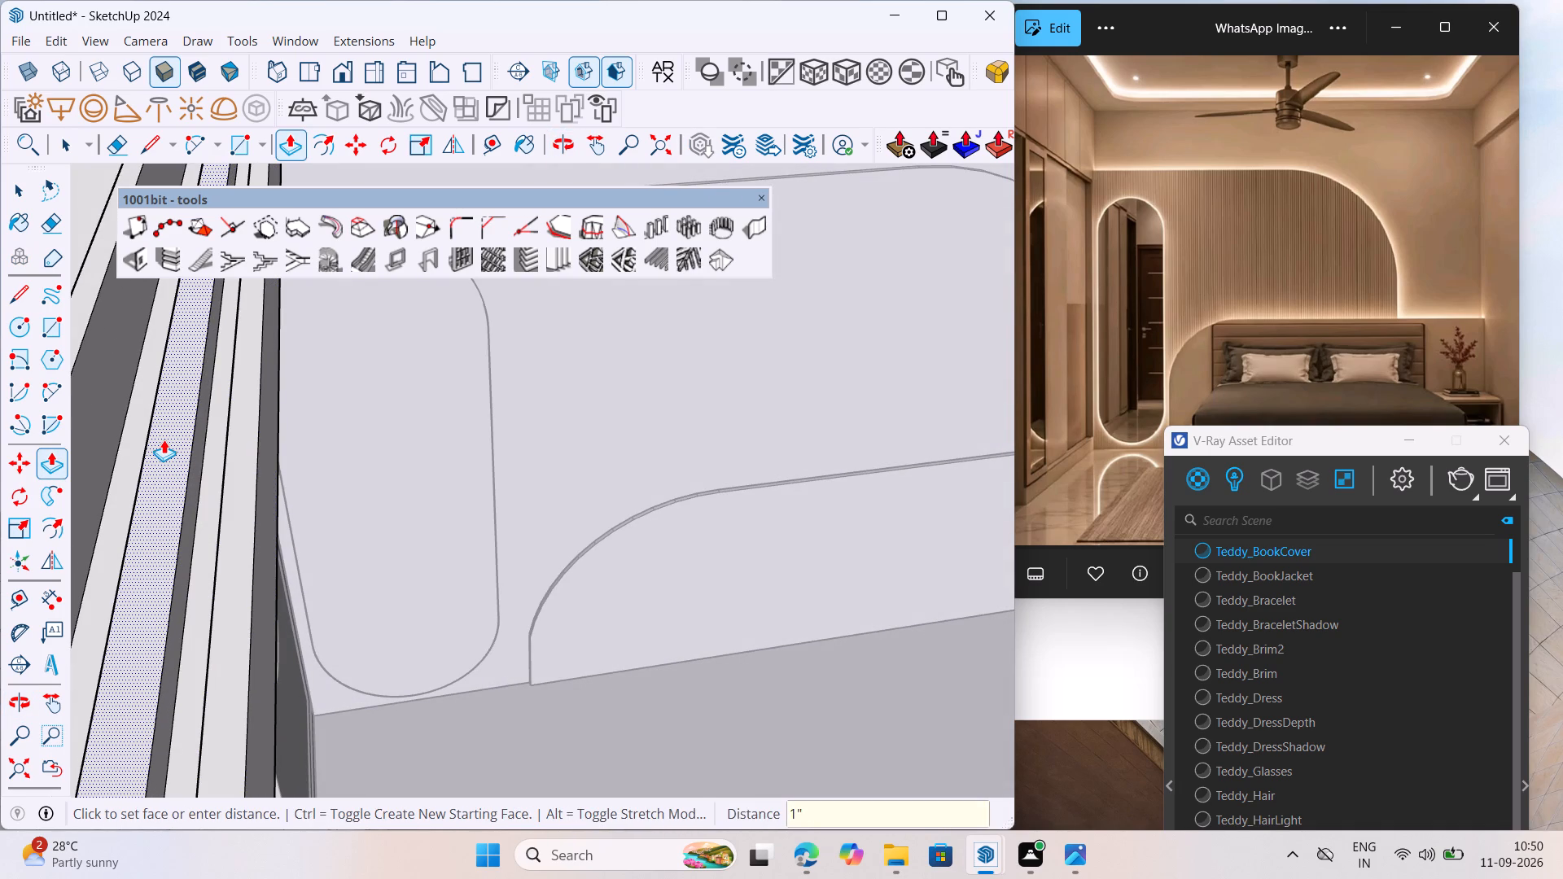
# Close the false ceiling group to leave its editing mode.
pyautogui.scroll(-6, 341, 503)
pyautogui.moveTo(325, 506); pyautogui.dragTo(188, 509, button='middle')
pyautogui.scroll(7, 184, 496)
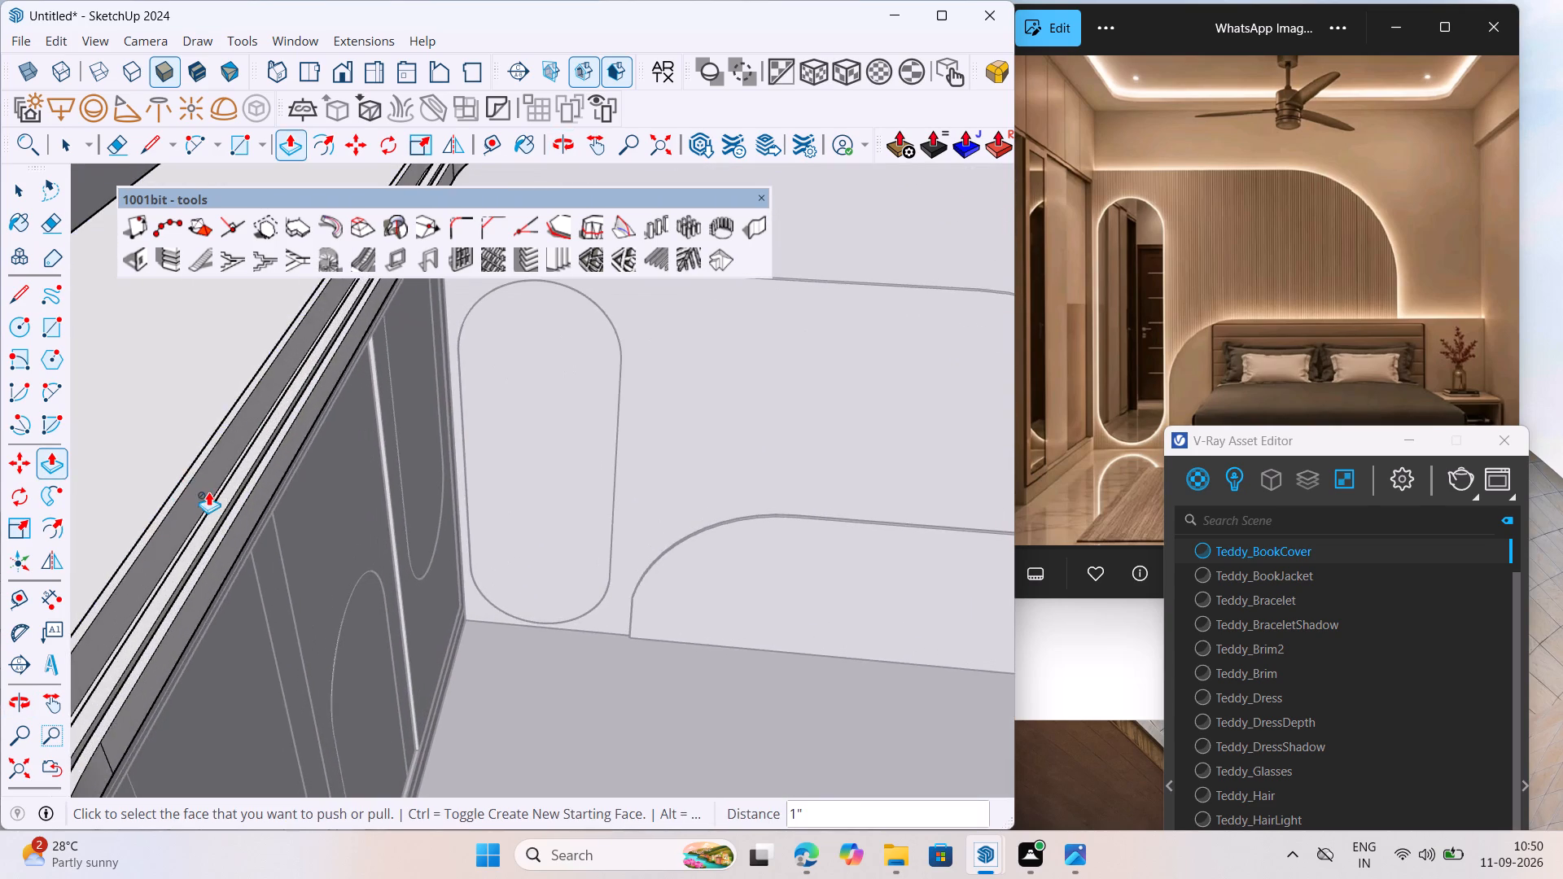
pyautogui.moveTo(208, 492); pyautogui.dragTo(229, 483, button='middle')
pyautogui.scroll(6, 233, 479)
pyautogui.moveTo(253, 481); pyautogui.dragTo(239, 388, button='middle')
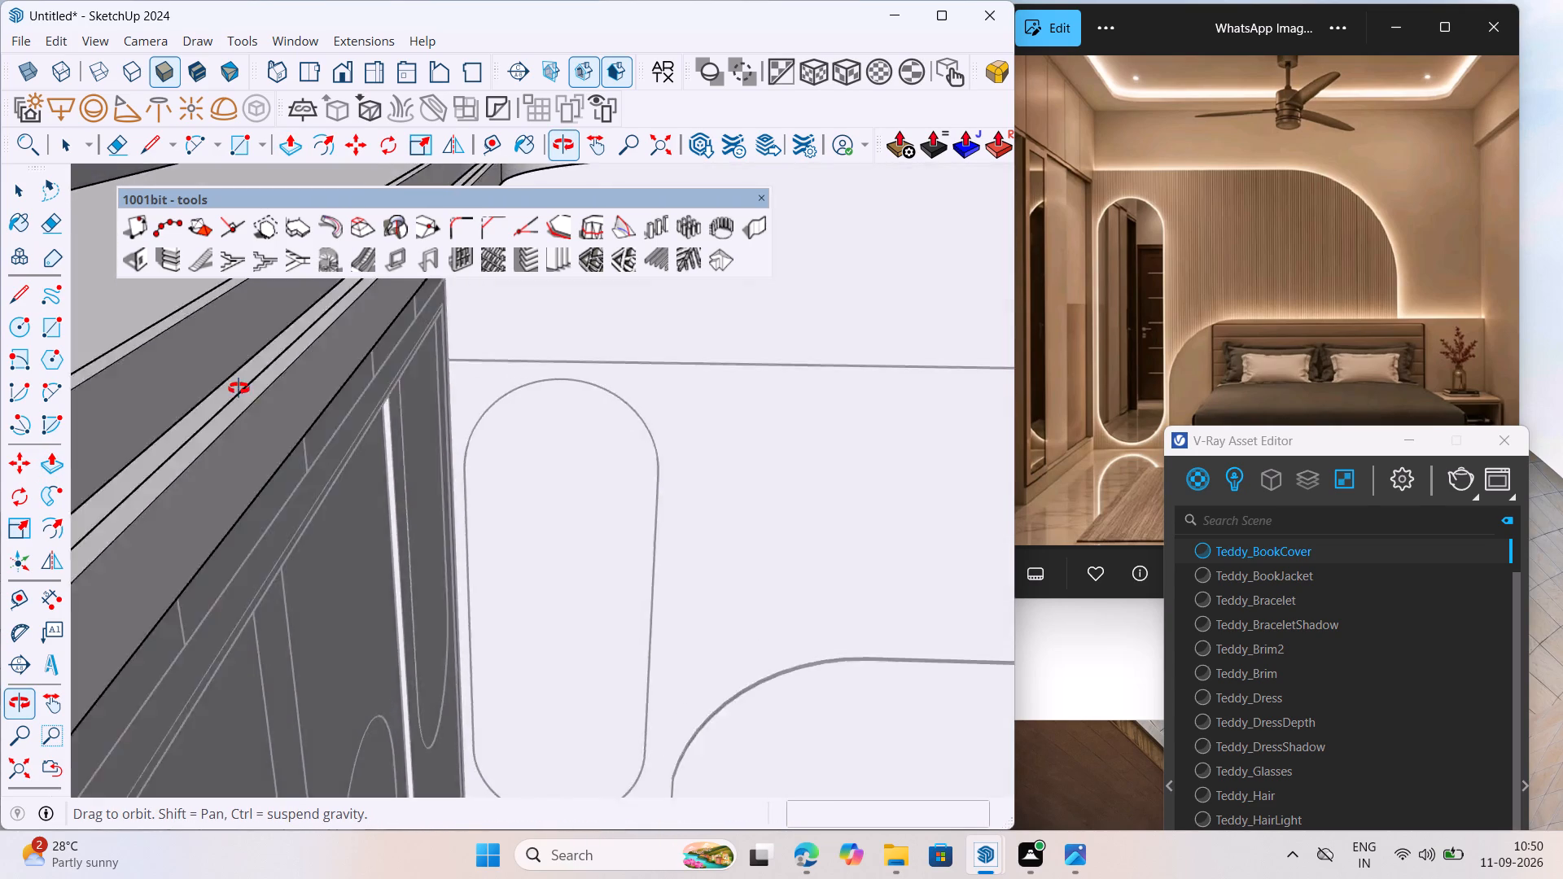
pyautogui.moveTo(239, 388); pyautogui.dragTo(205, 398, button='middle')
pyautogui.scroll(-20, 269, 461)
pyautogui.scroll(-3, 269, 461)
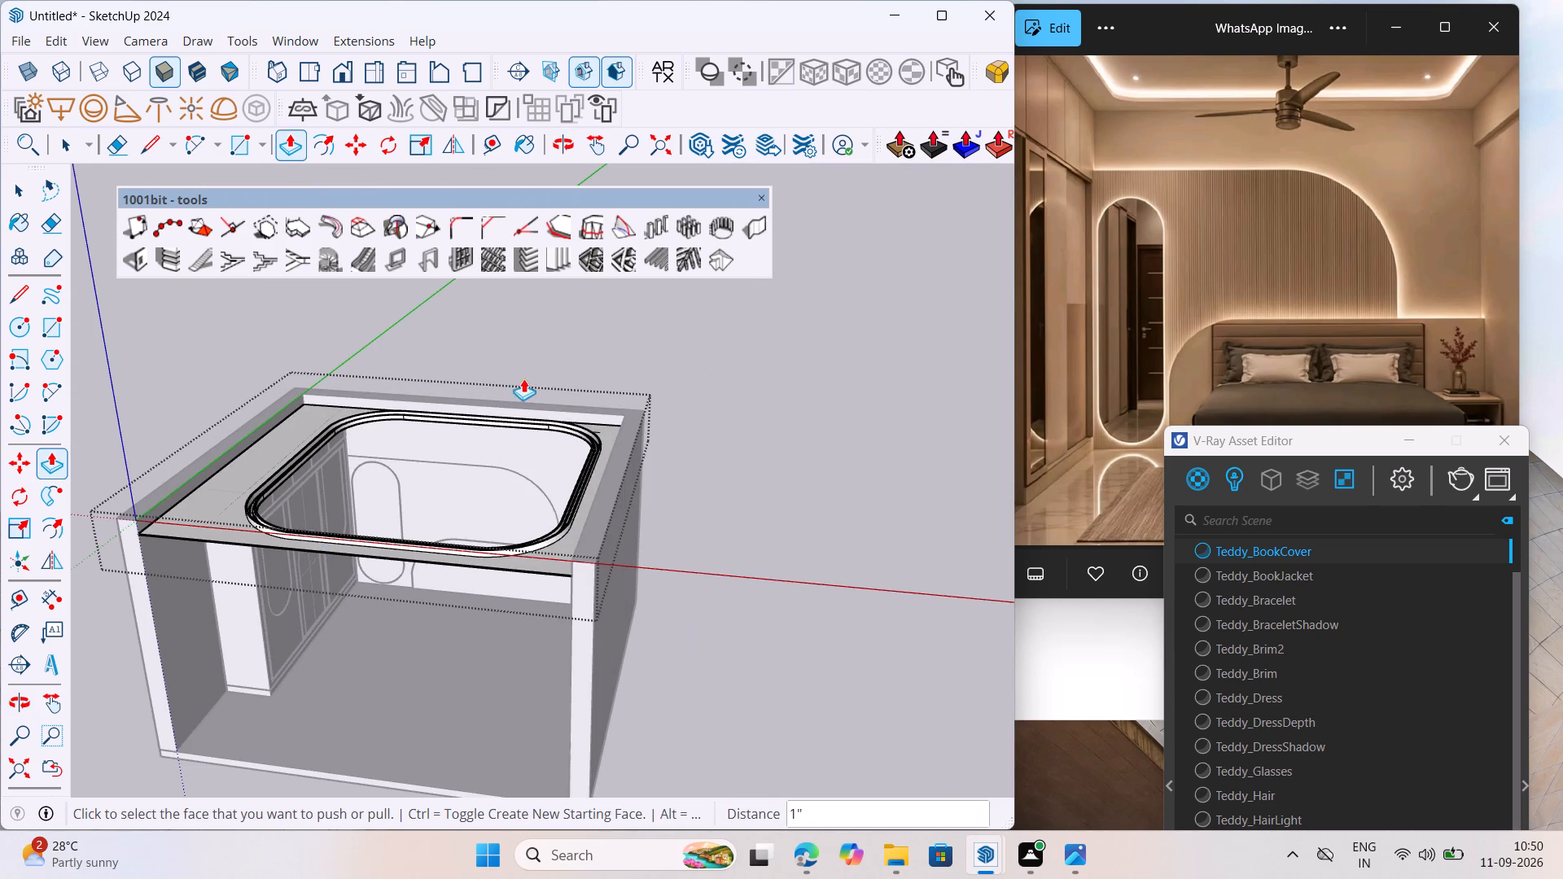
pyautogui.press('space')
pyautogui.rightClick(516, 323)
pyautogui.click(556, 333)
# Examine the raised cove rings around the false ceiling opening from several angles, close up and with the whole room.
pyautogui.moveTo(432, 436); pyautogui.dragTo(496, 409, button='middle')
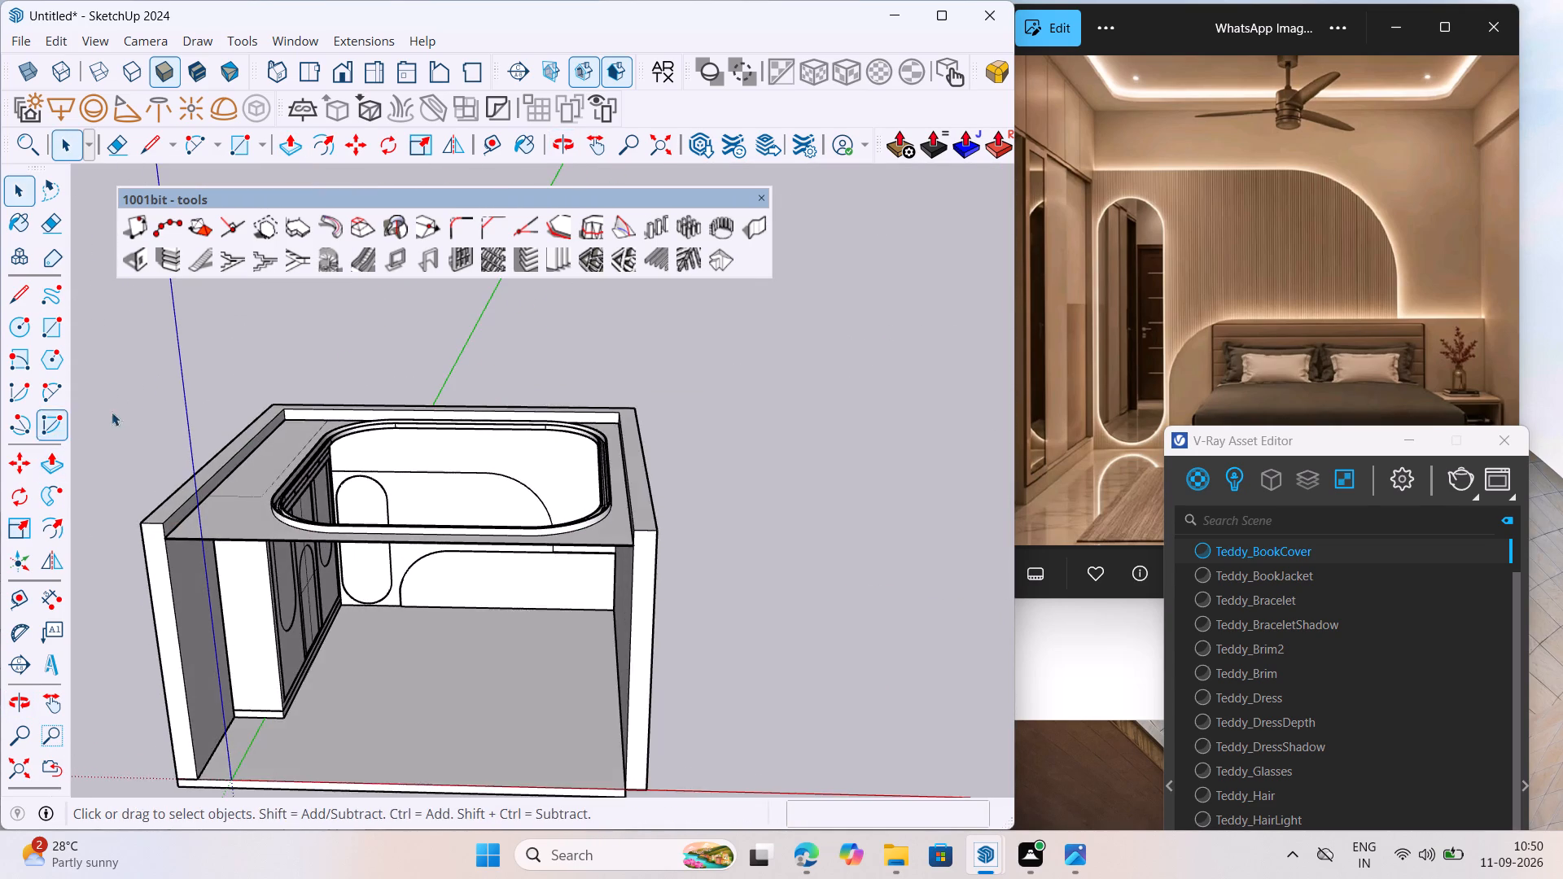
pyautogui.scroll(-4, 220, 469)
pyautogui.moveTo(247, 489); pyautogui.dragTo(291, 514, button='middle')
pyautogui.scroll(6, 177, 518)
pyautogui.moveTo(311, 523); pyautogui.dragTo(508, 570, button='middle')
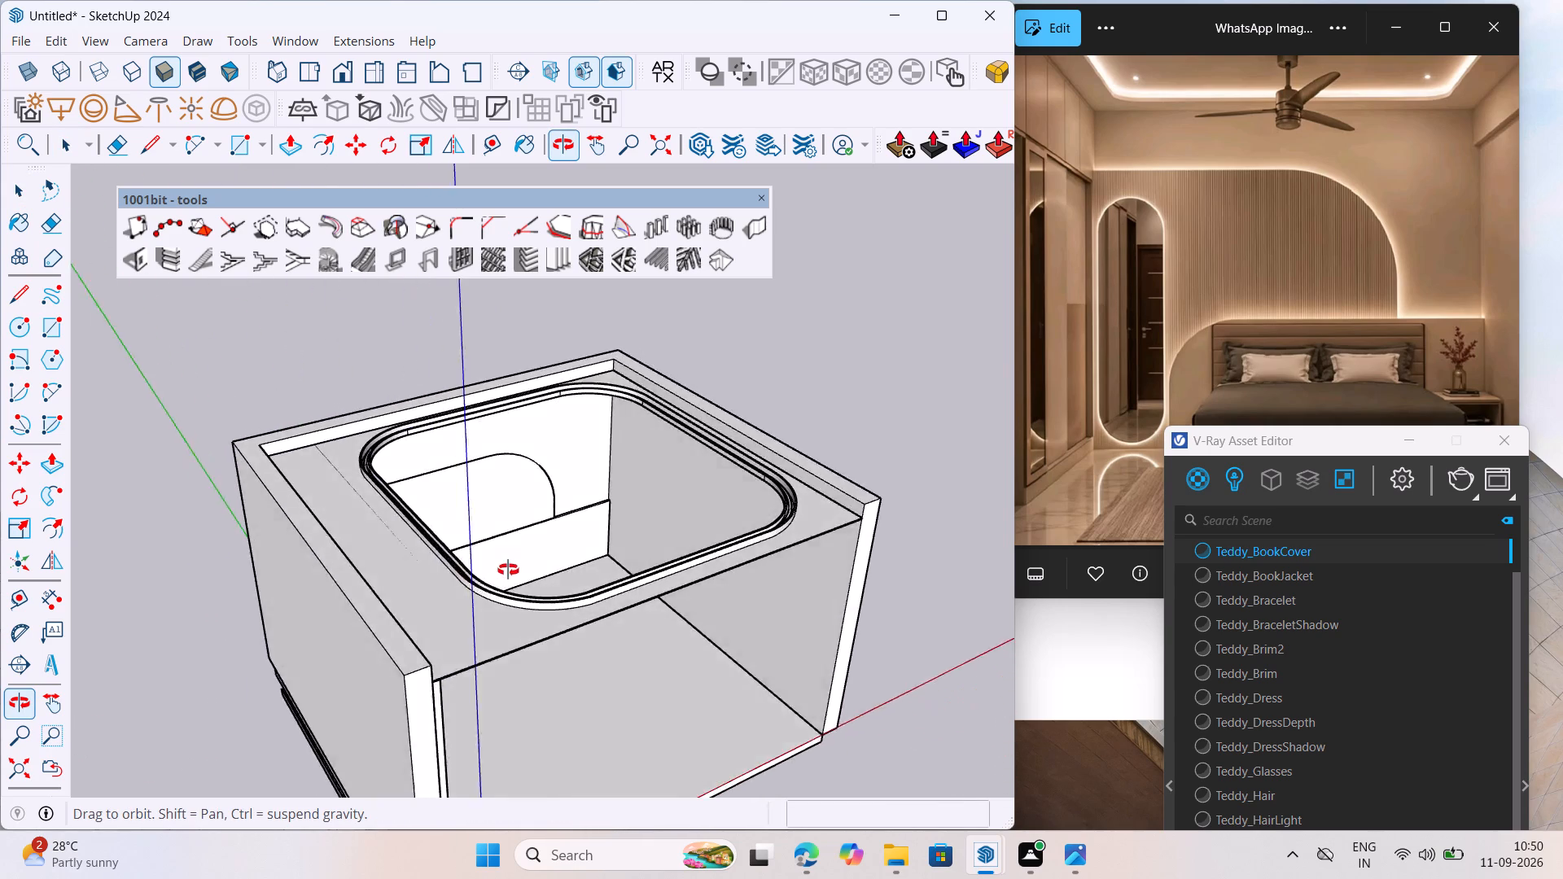
pyautogui.moveTo(508, 570); pyautogui.dragTo(655, 564, button='middle')
pyautogui.scroll(6, 742, 473)
pyautogui.moveTo(789, 432); pyautogui.dragTo(820, 400, button='middle')
pyautogui.scroll(6, 818, 393)
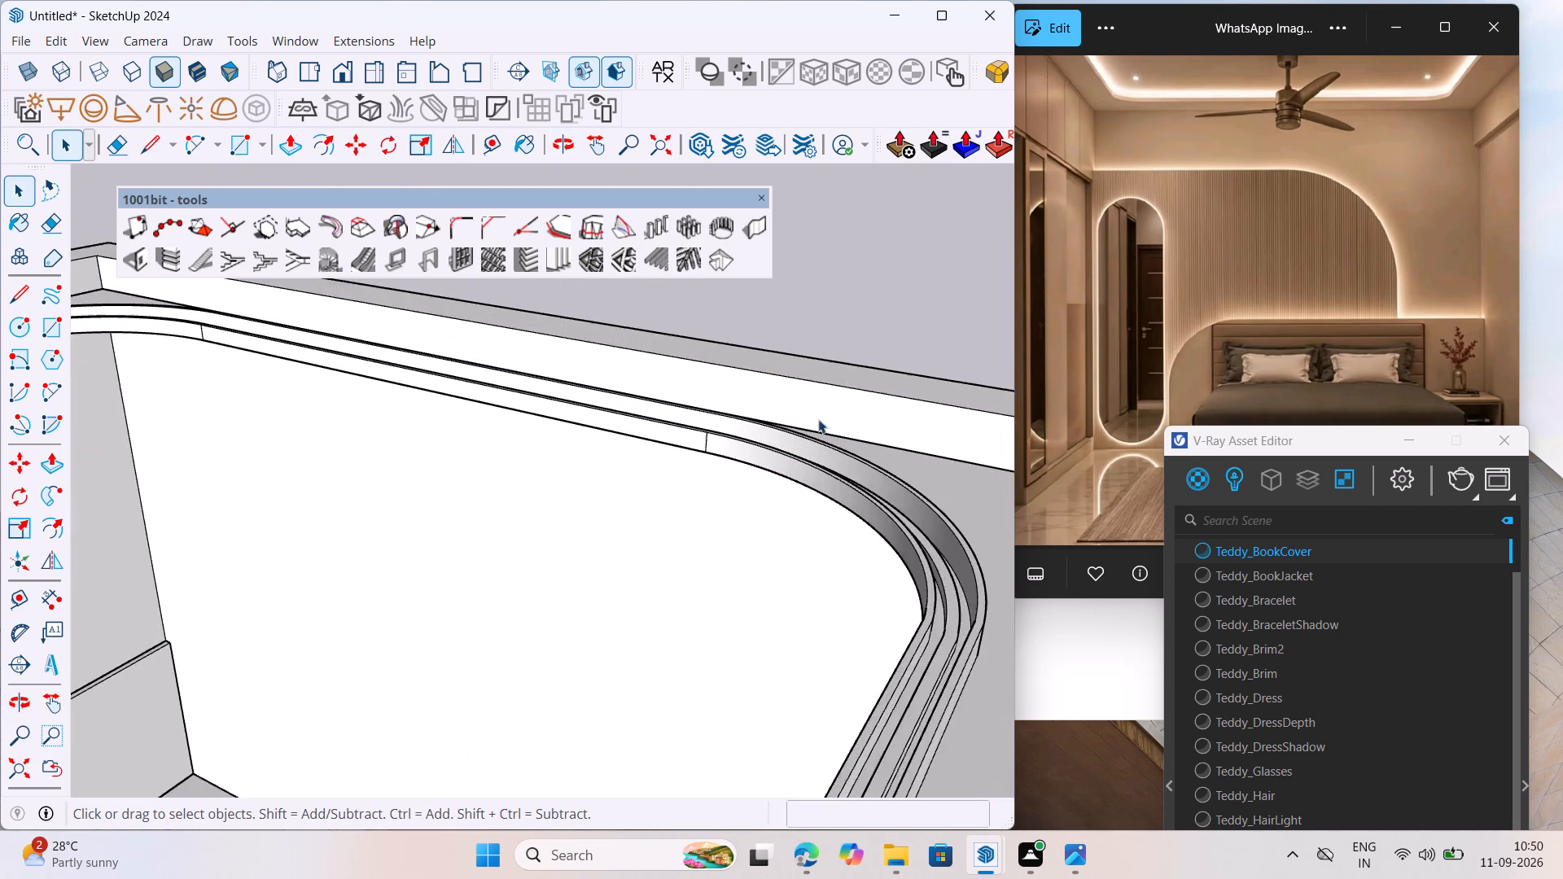
pyautogui.scroll(6, 818, 419)
pyautogui.moveTo(716, 420); pyautogui.dragTo(313, 370, button='middle')
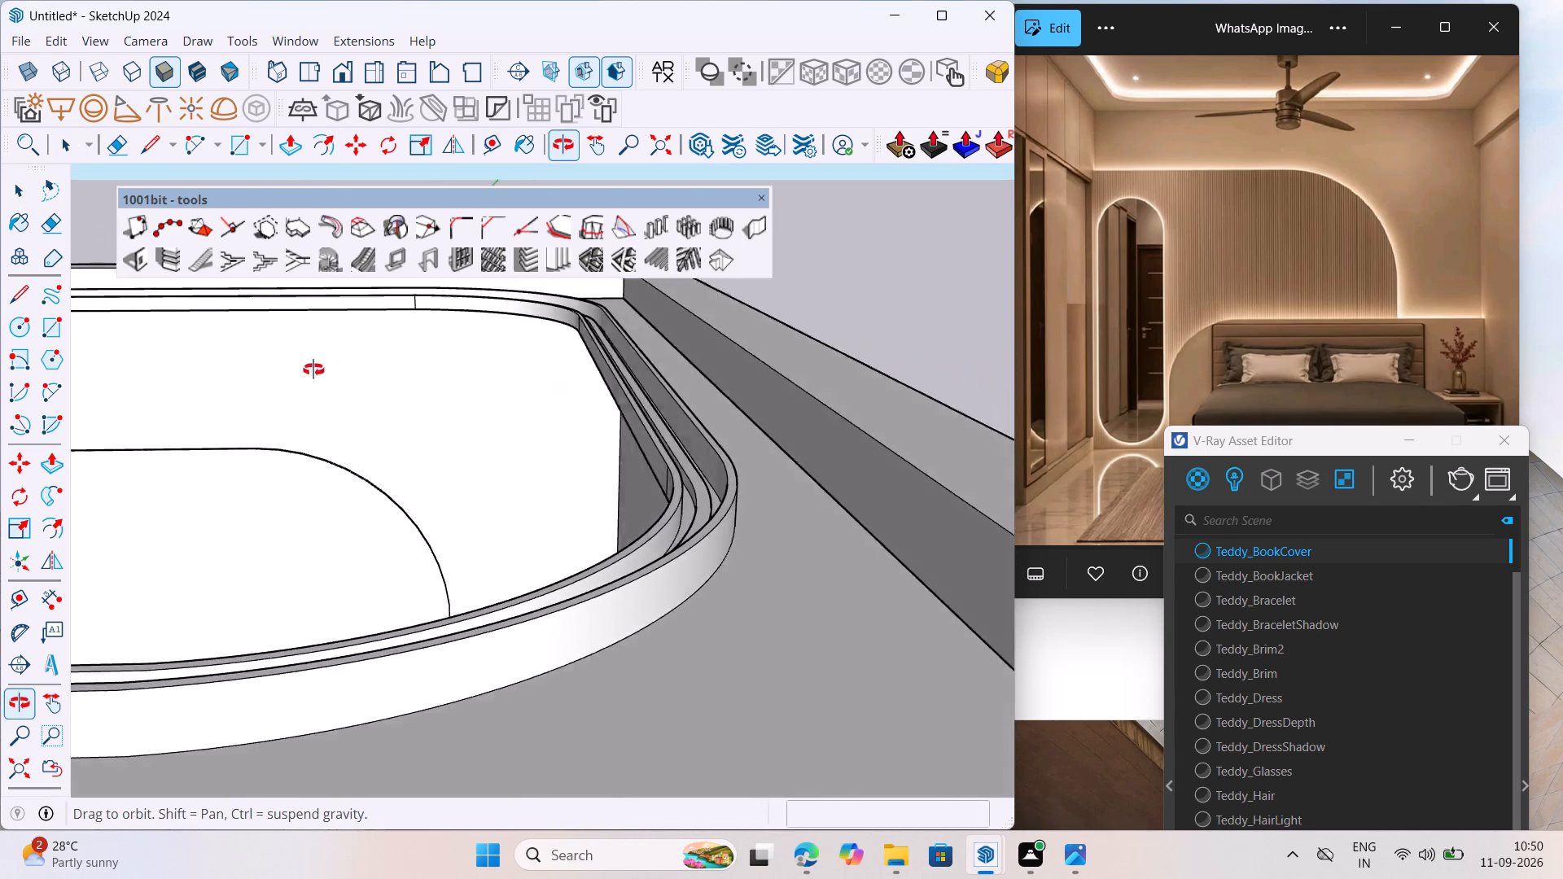
pyautogui.moveTo(313, 370); pyautogui.dragTo(685, 470, button='middle')
pyautogui.scroll(-7, 764, 485)
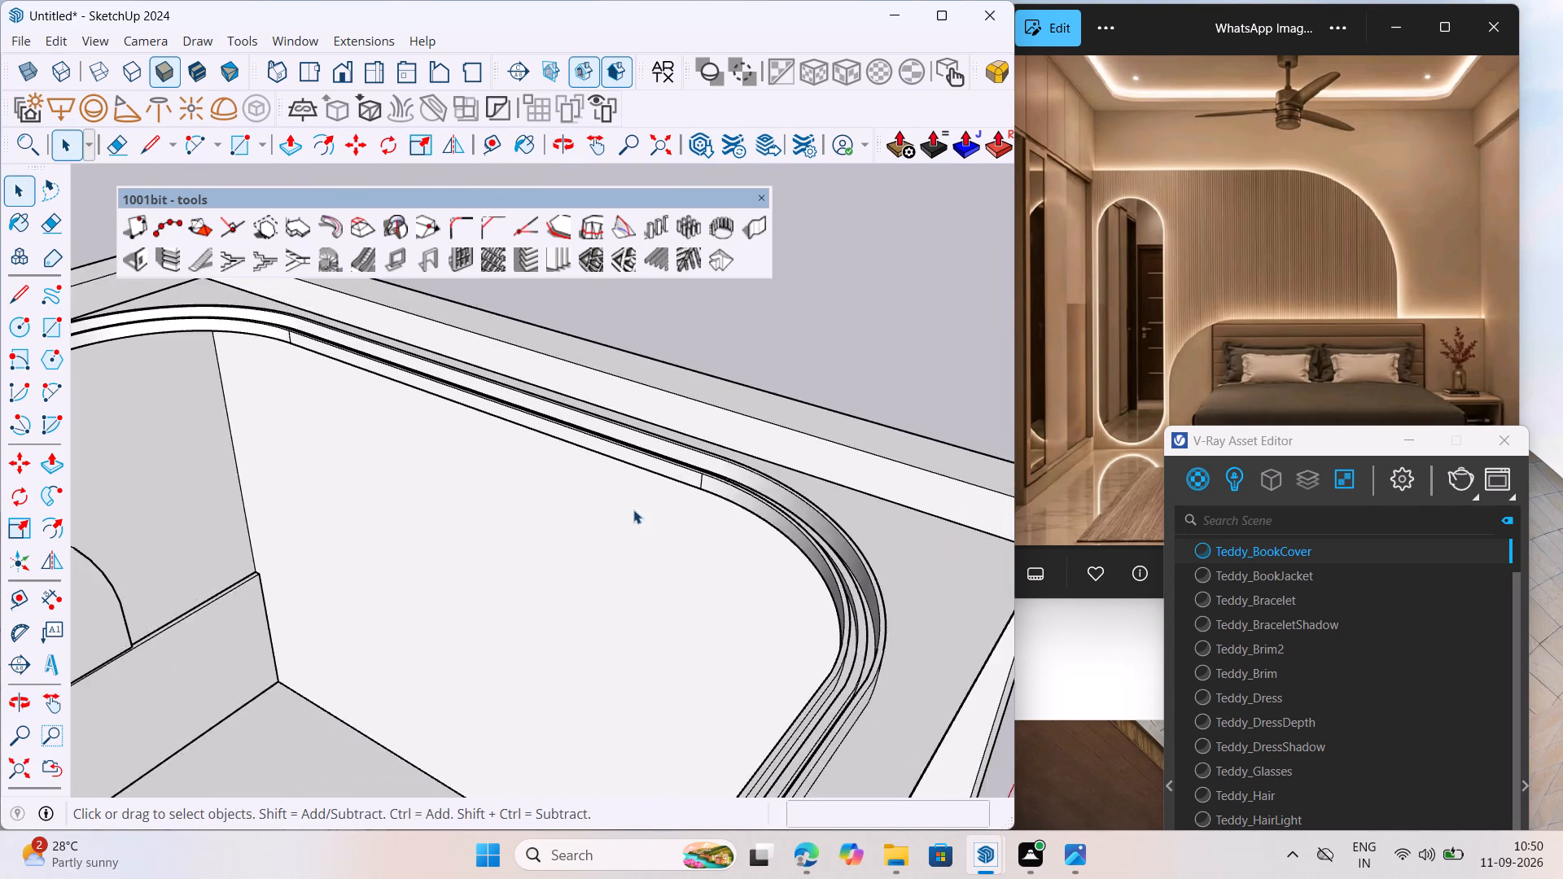
pyautogui.scroll(-11, 629, 505)
pyautogui.moveTo(473, 564); pyautogui.dragTo(55, 629, button='middle')
pyautogui.scroll(-5, 377, 475)
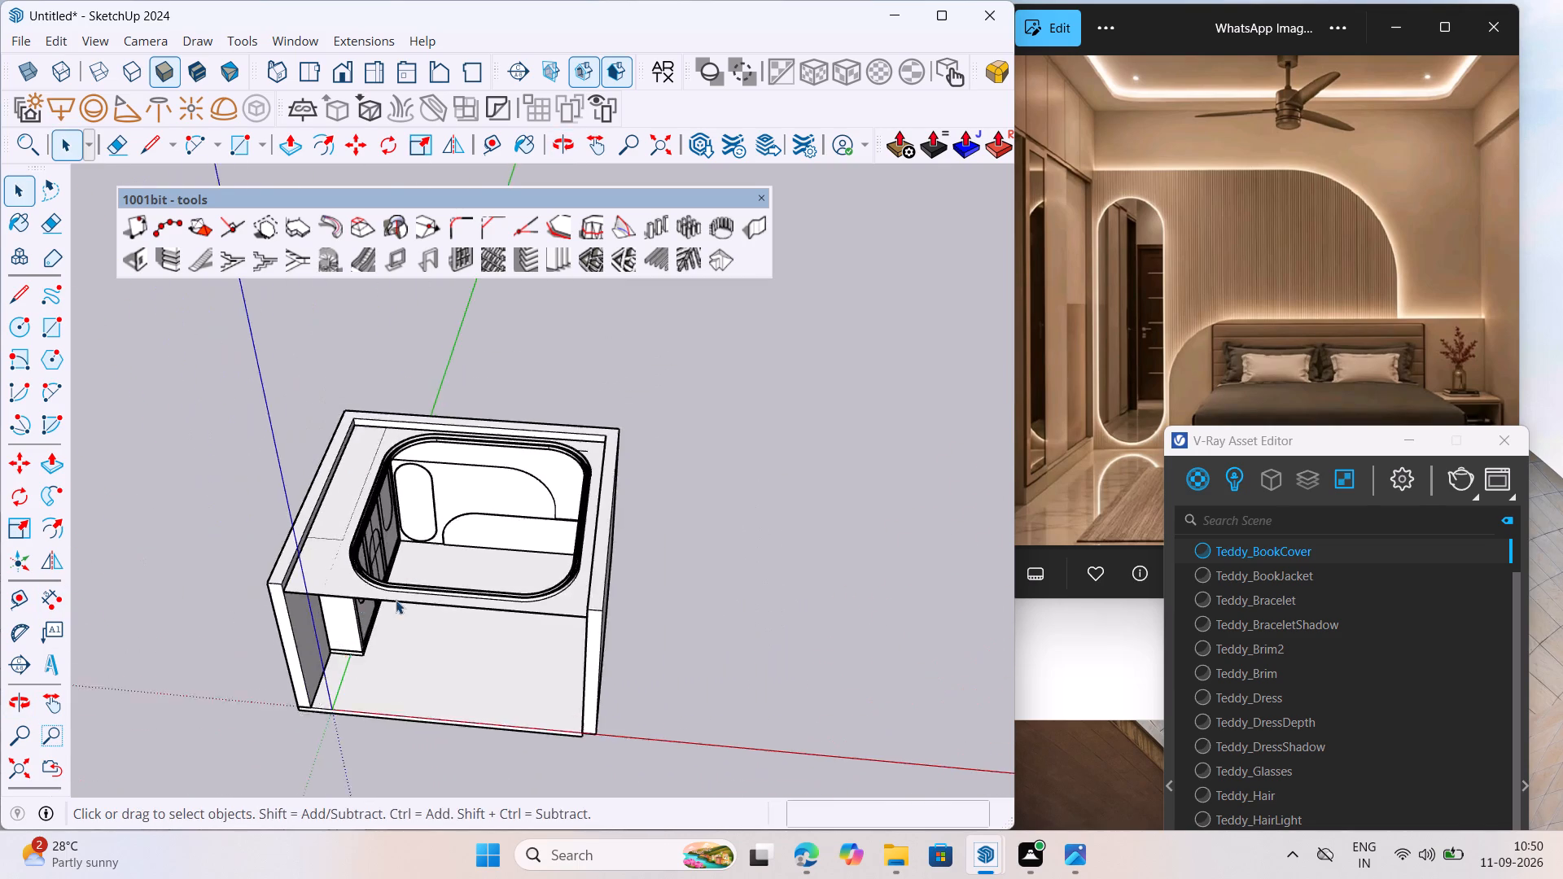
pyautogui.moveTo(361, 588); pyautogui.dragTo(480, 541, button='middle')
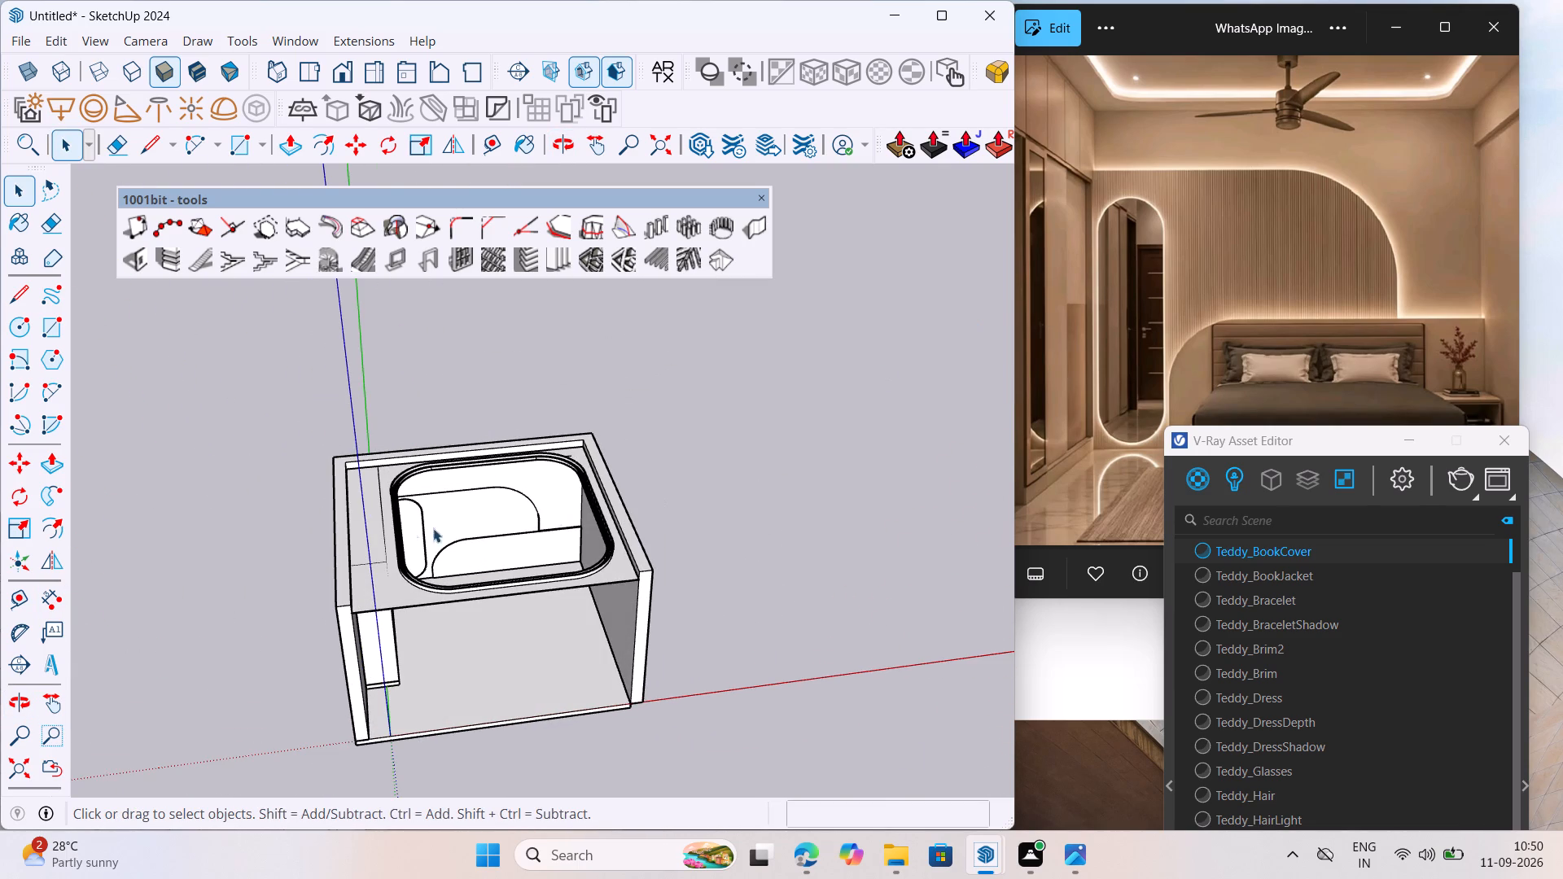
pyautogui.moveTo(387, 514); pyautogui.dragTo(278, 475, button='middle')
pyautogui.scroll(13, 320, 483)
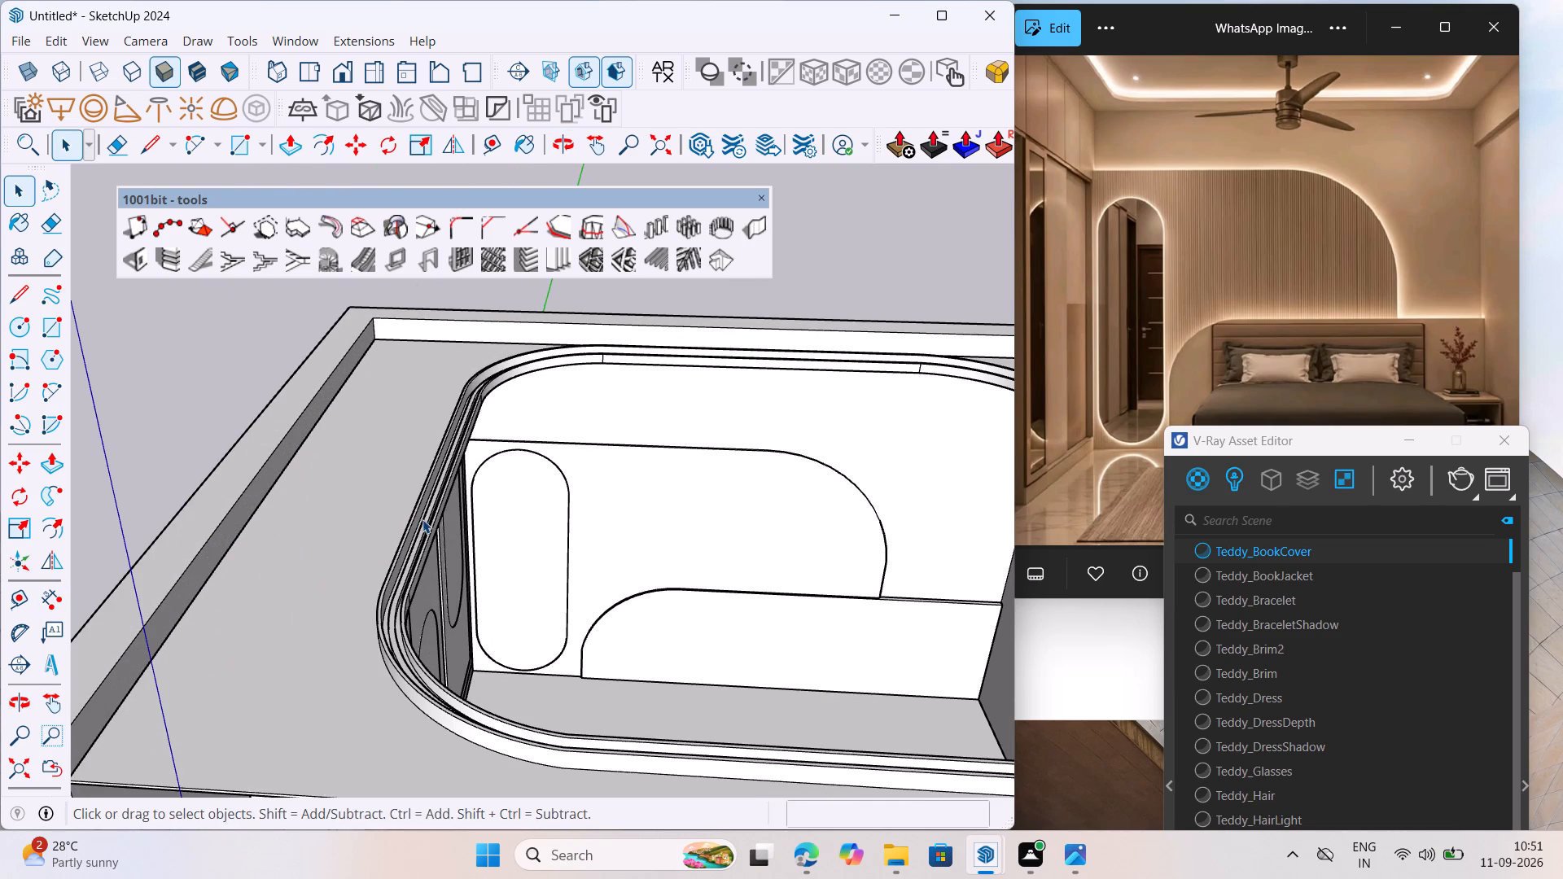
pyautogui.scroll(-2, 510, 552)
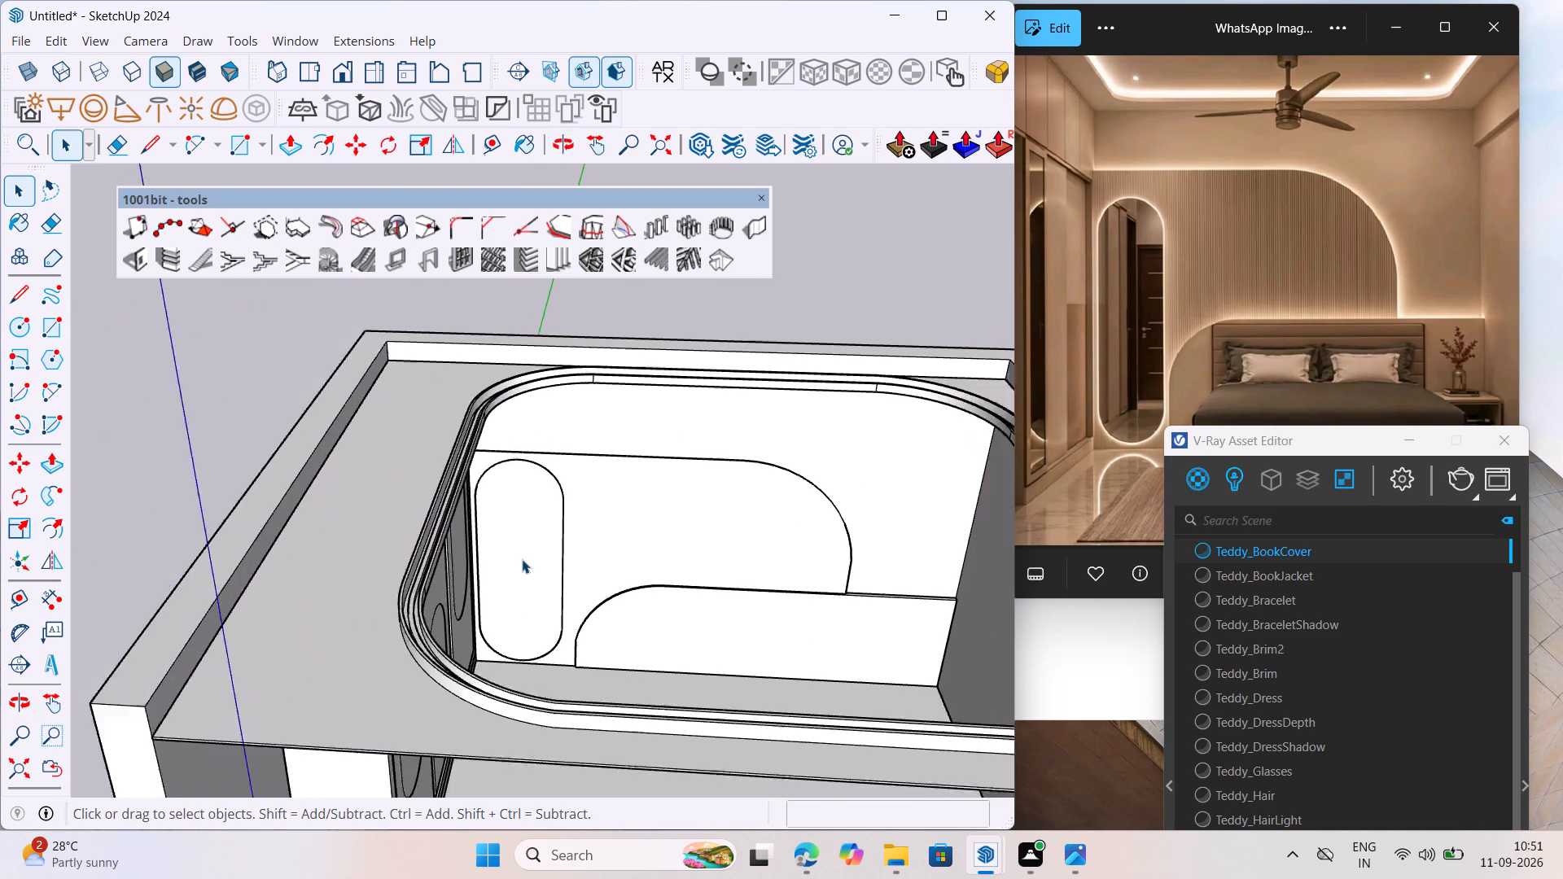
# Examine the false ceiling's rounded opening and cove rings from above and from inside the room.
pyautogui.scroll(-1, 522, 559)
pyautogui.moveTo(529, 579); pyautogui.dragTo(580, 599, button='middle')
pyautogui.scroll(11, 486, 629)
pyautogui.scroll(-5, 476, 514)
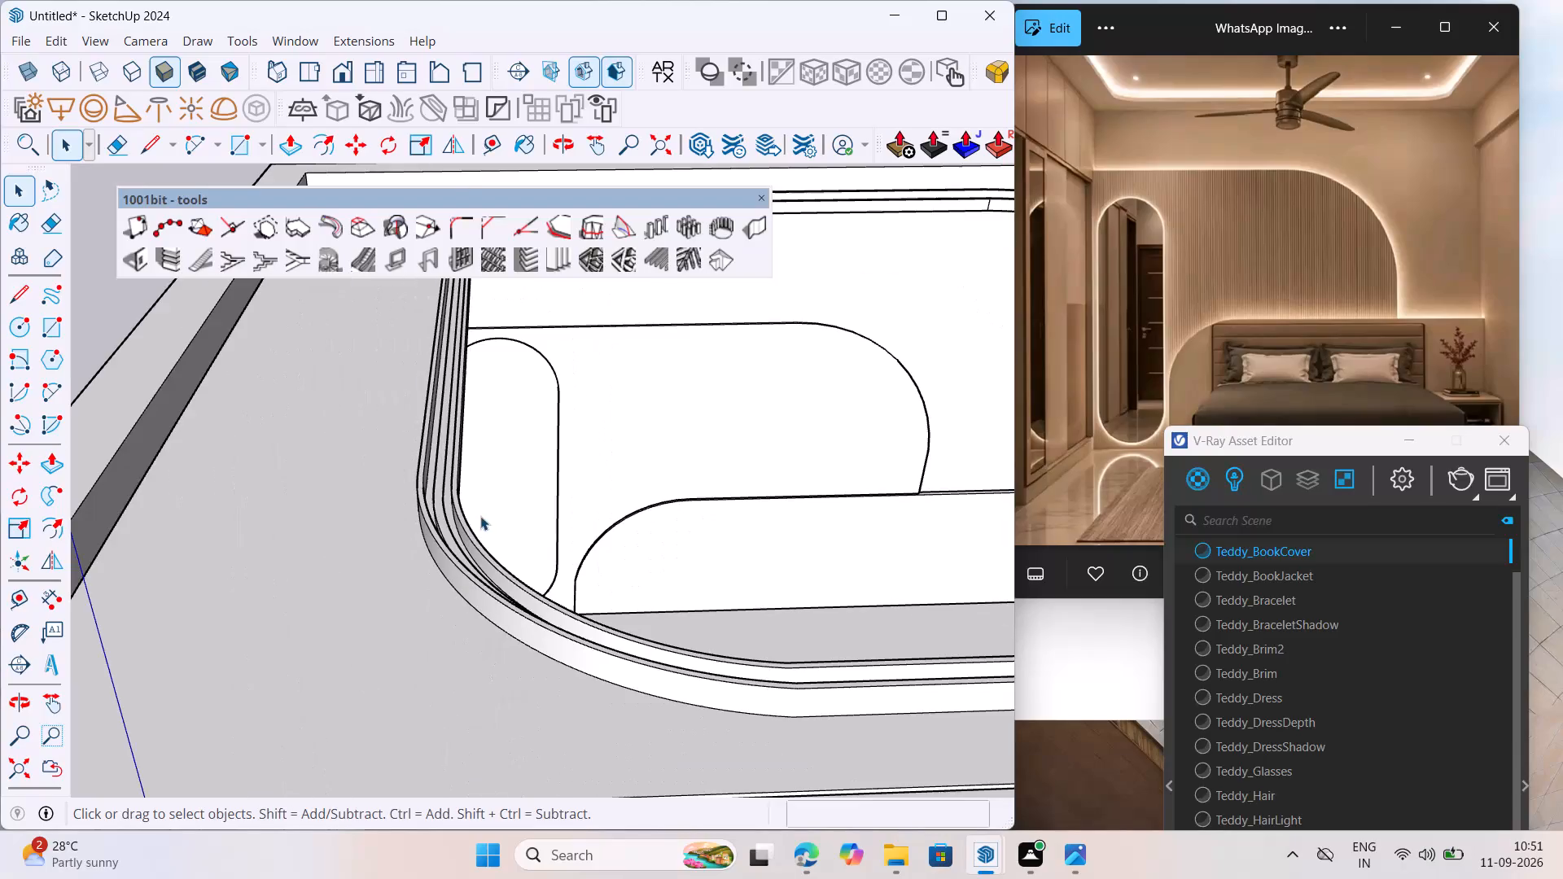
pyautogui.scroll(-7, 458, 625)
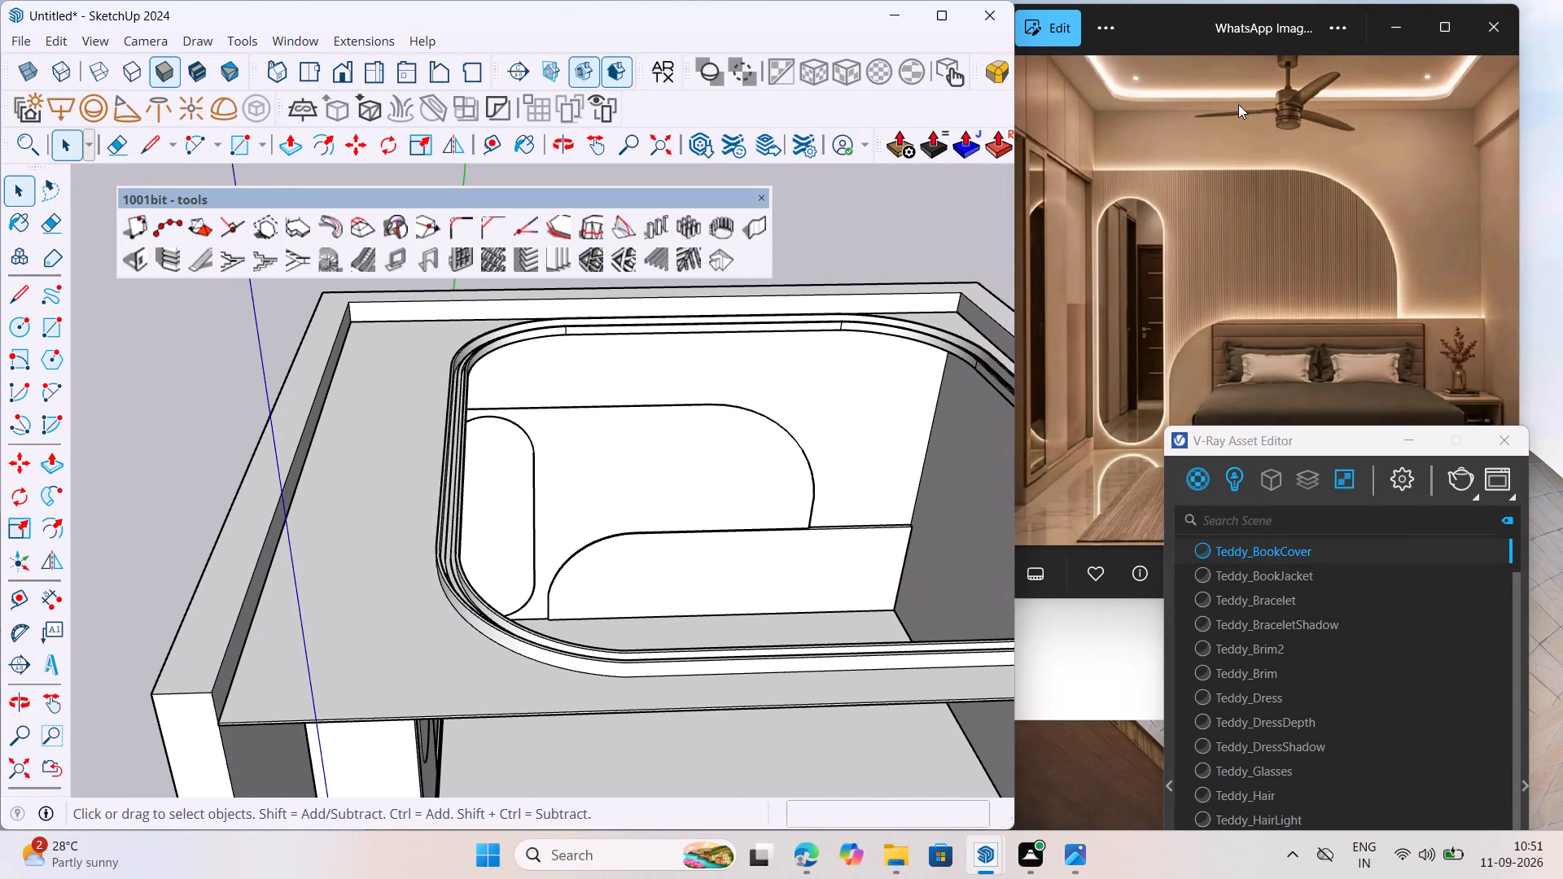
pyautogui.moveTo(506, 705); pyautogui.dragTo(462, 379, button='middle')
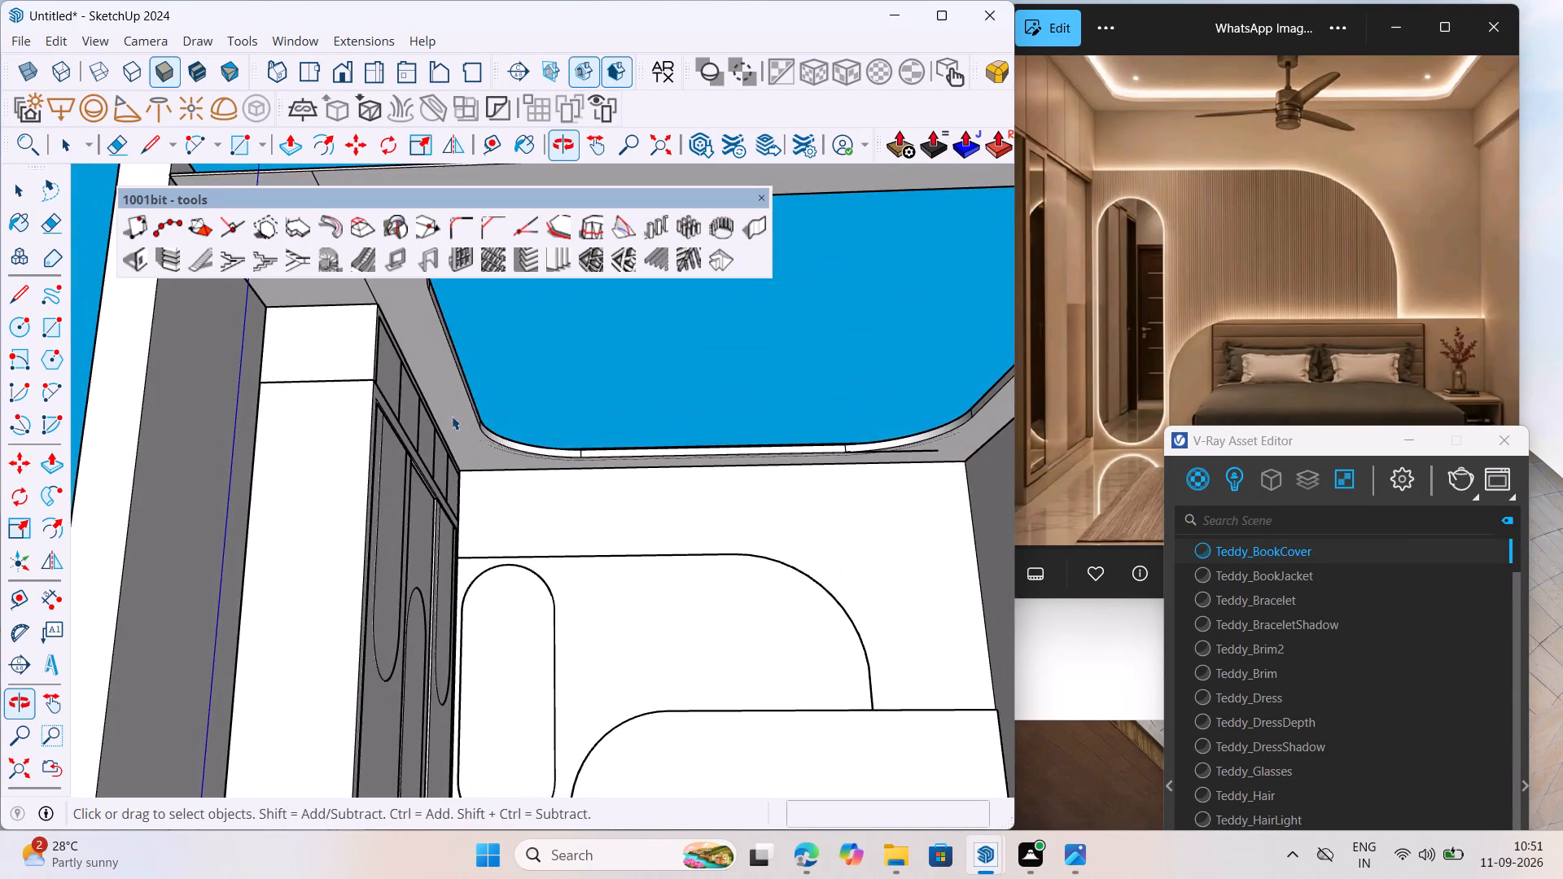
pyautogui.moveTo(429, 439); pyautogui.dragTo(306, 580, button='middle')
pyautogui.scroll(-1, 332, 391)
pyautogui.moveTo(385, 459); pyautogui.dragTo(558, 590, button='middle')
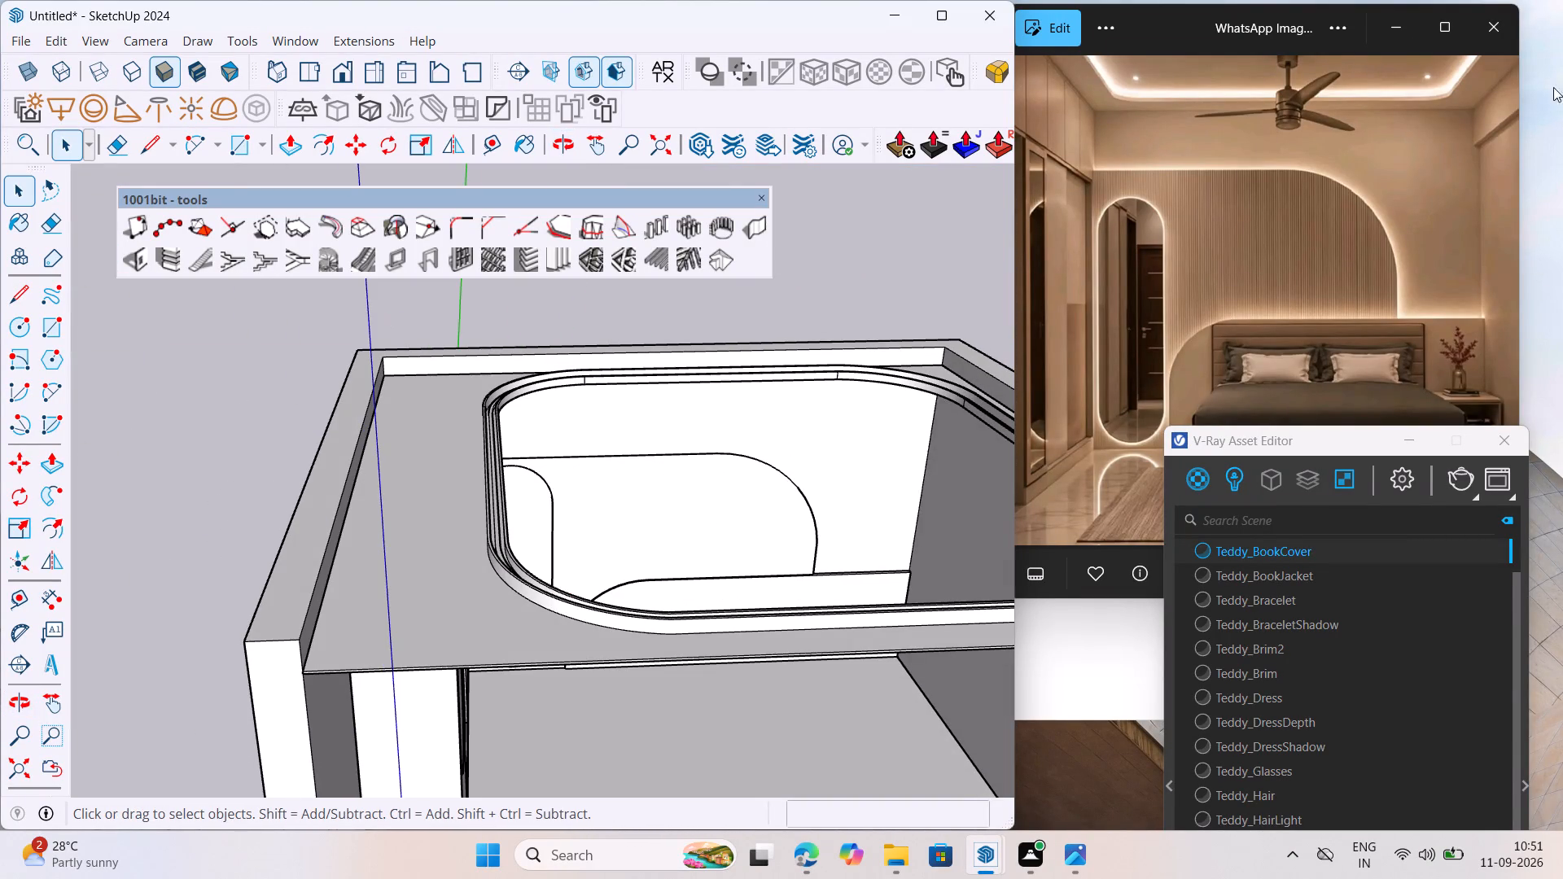
# Draw a rectangle across the top of the walls, from the back corner to the diagonally opposite front corner, covering the room.
pyautogui.click(54, 312)
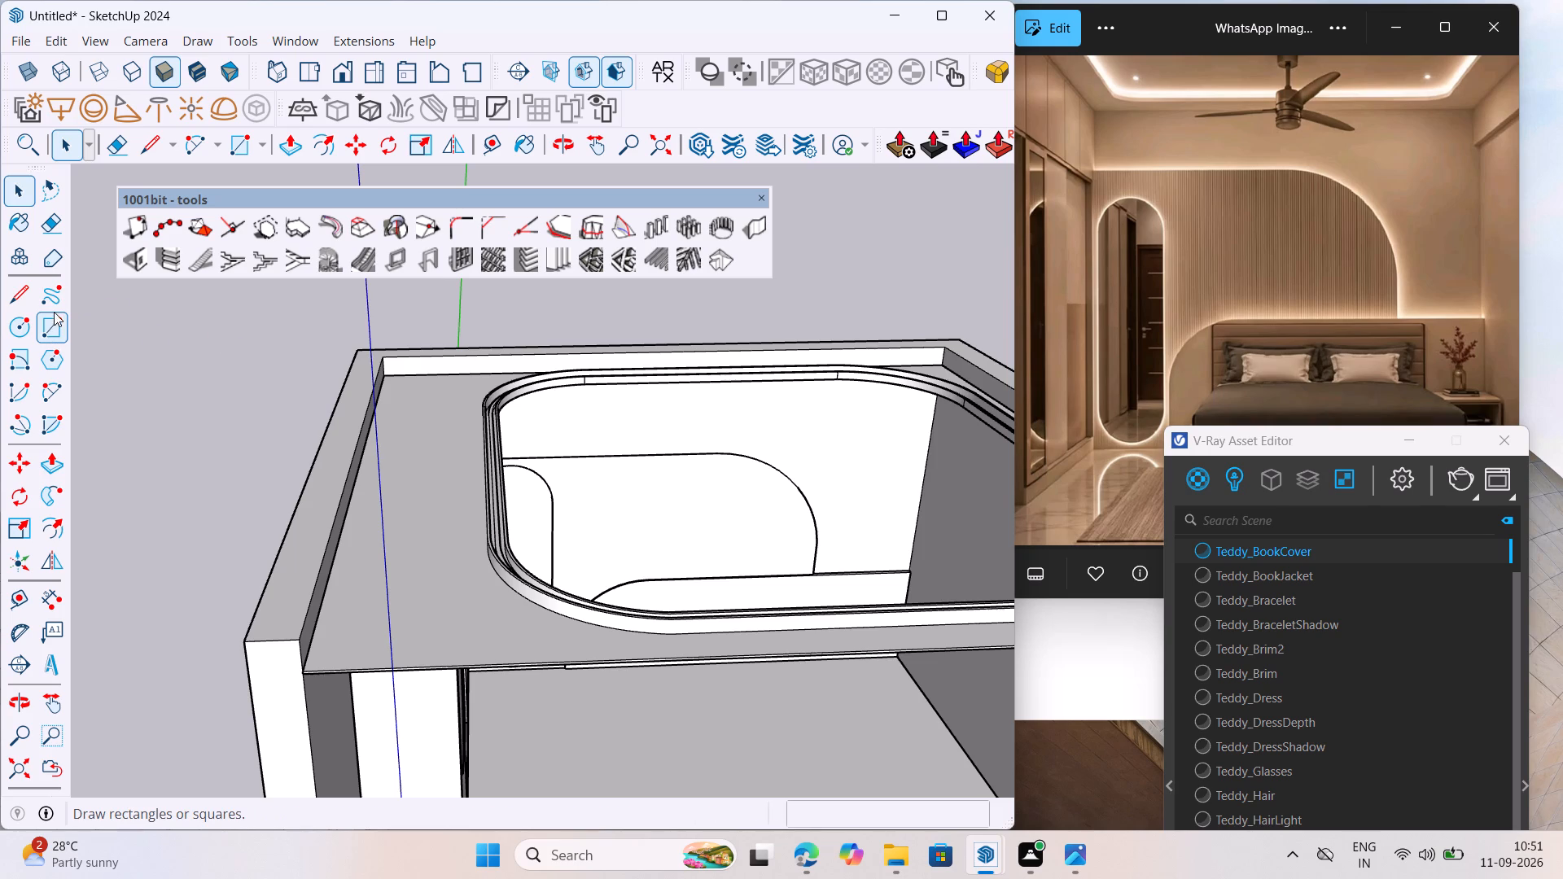
pyautogui.scroll(2, 351, 370)
pyautogui.moveTo(387, 352); pyautogui.dragTo(396, 361)
pyautogui.scroll(-7, 122, 383)
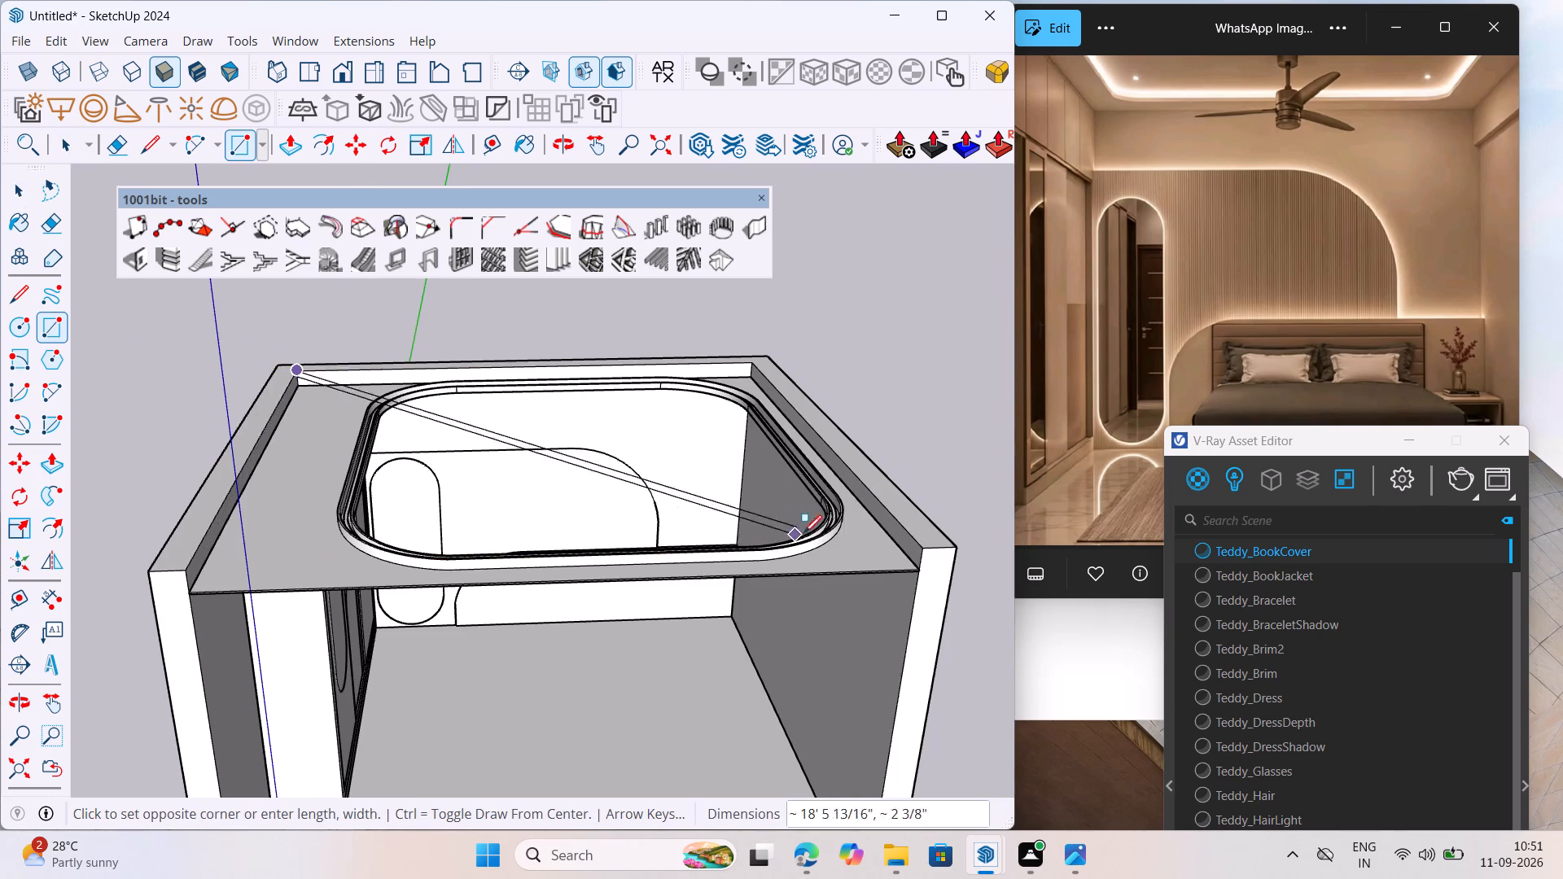
pyautogui.click(934, 552)
pyautogui.scroll(-3, 695, 617)
pyautogui.moveTo(706, 621); pyautogui.dragTo(690, 498, button='middle')
pyautogui.scroll(5, 334, 501)
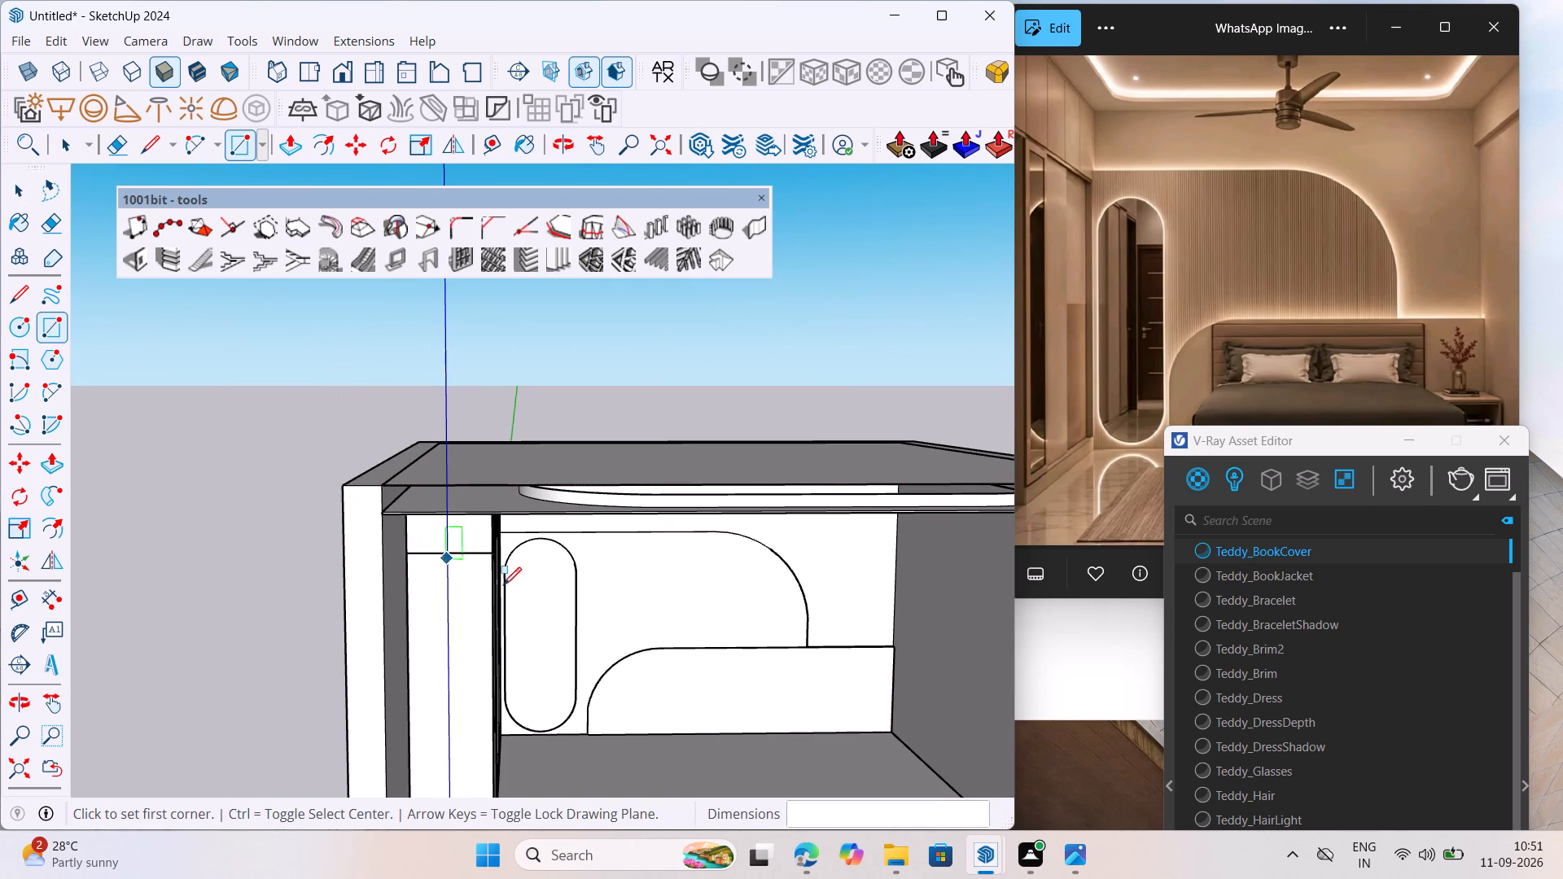
# Minimize the SketchUp window to reveal the desktop.
pyautogui.click(888, 16)
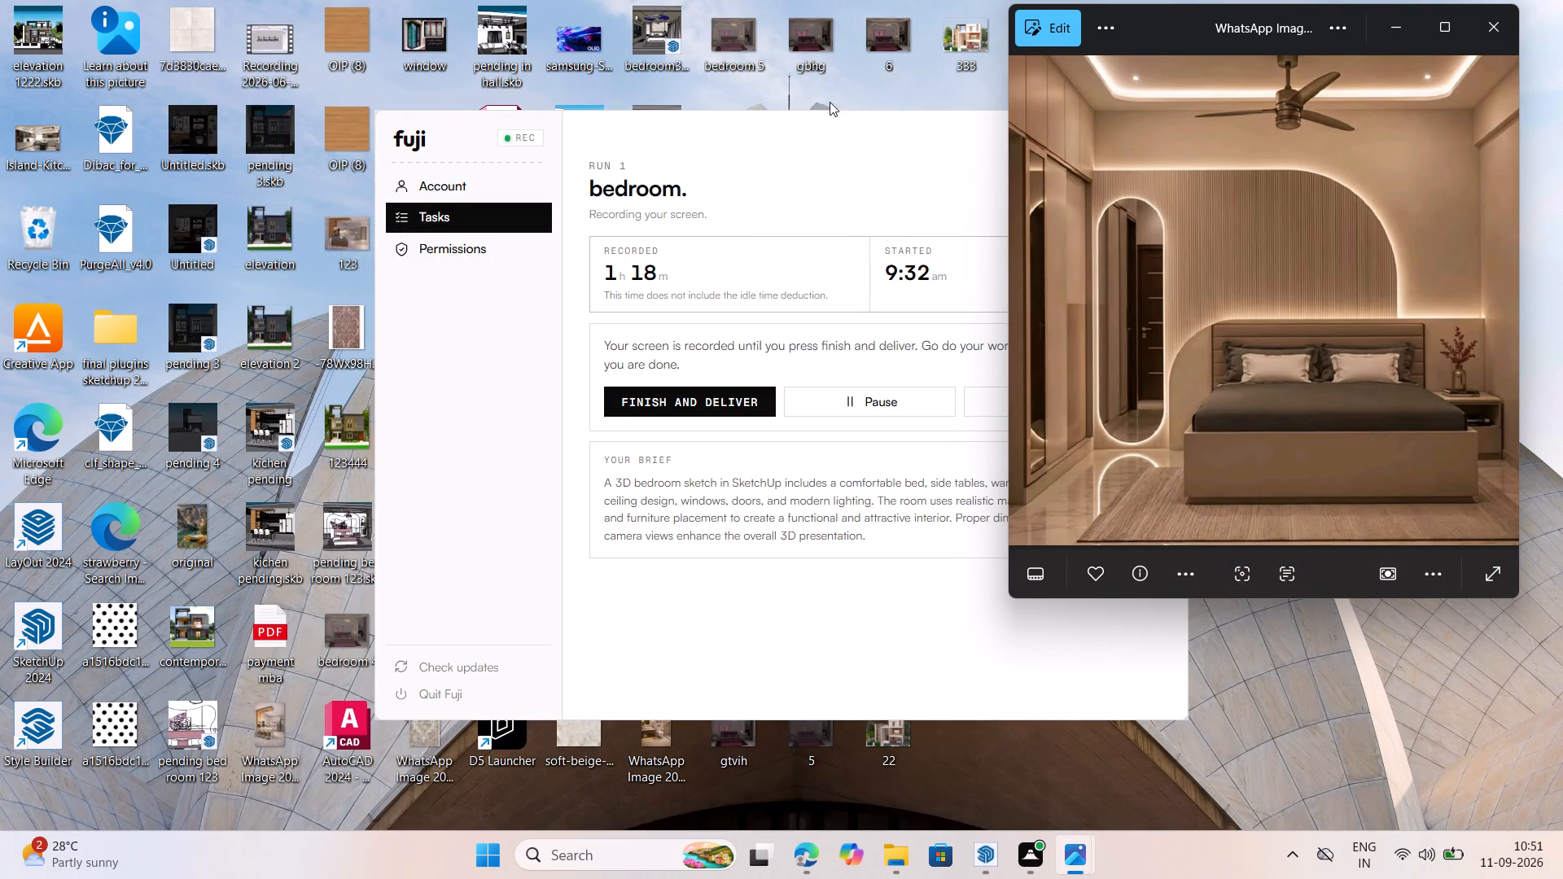